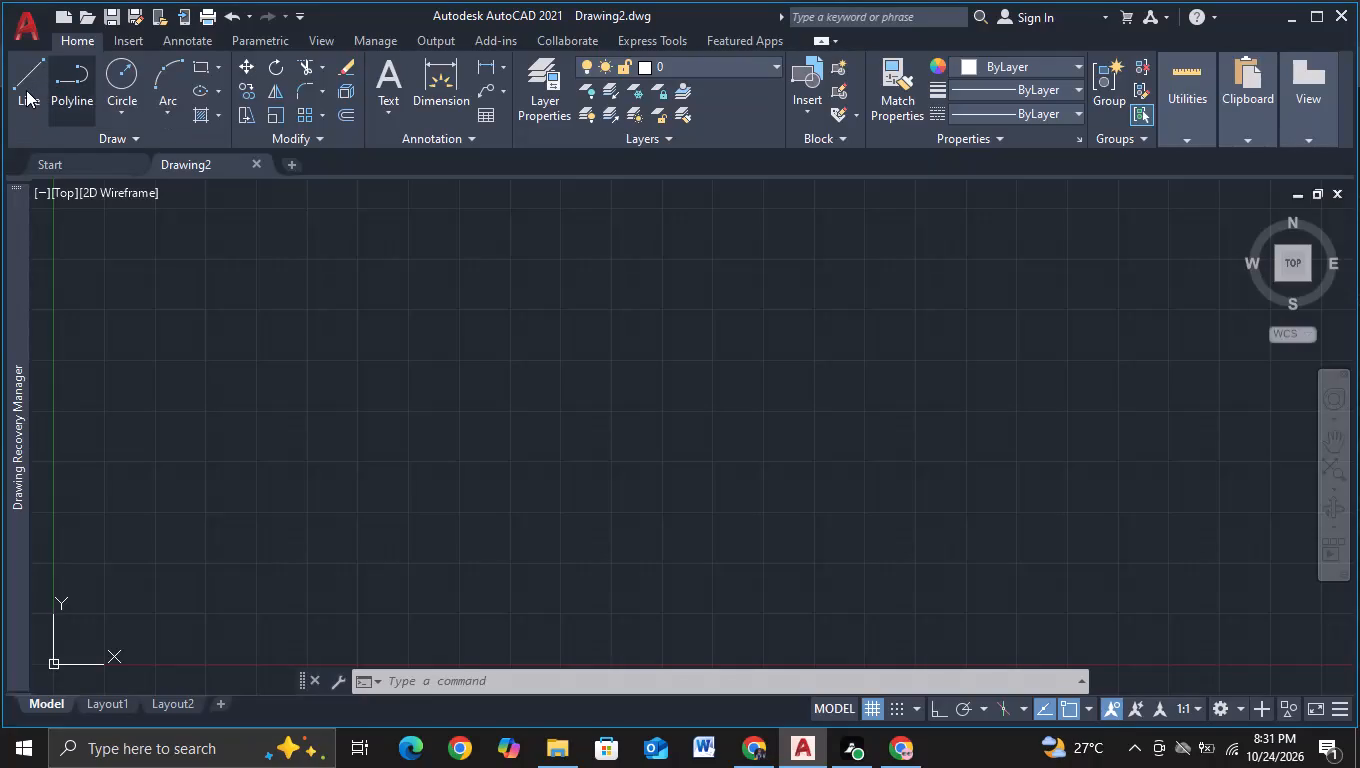
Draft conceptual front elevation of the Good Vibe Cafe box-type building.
Turn off the grid display in the drawing area.
{"action": "key", "text": "Escape"}
{"action": "left_click", "coordinate": [32, 86]}
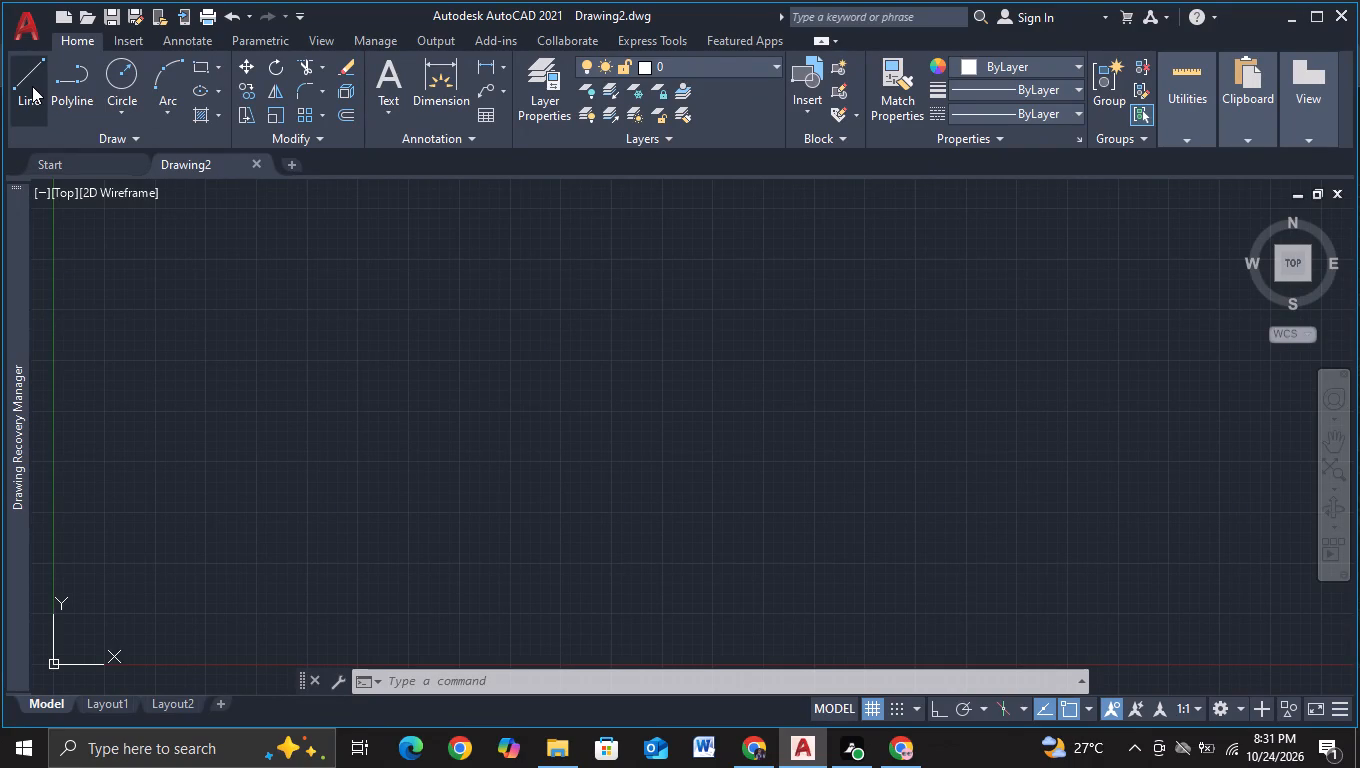
{"action": "left_click", "coordinate": [32, 86]}
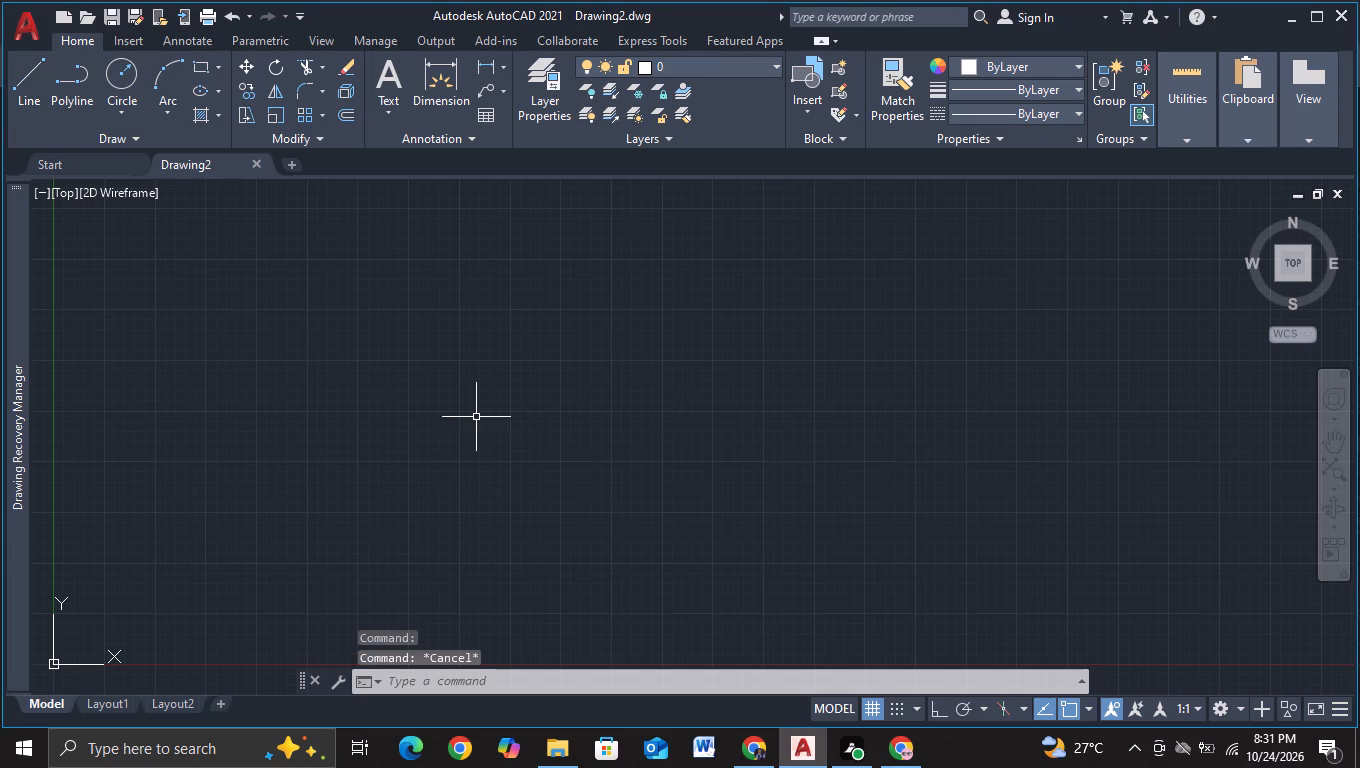
{"action": "left_click", "coordinate": [866, 711]}
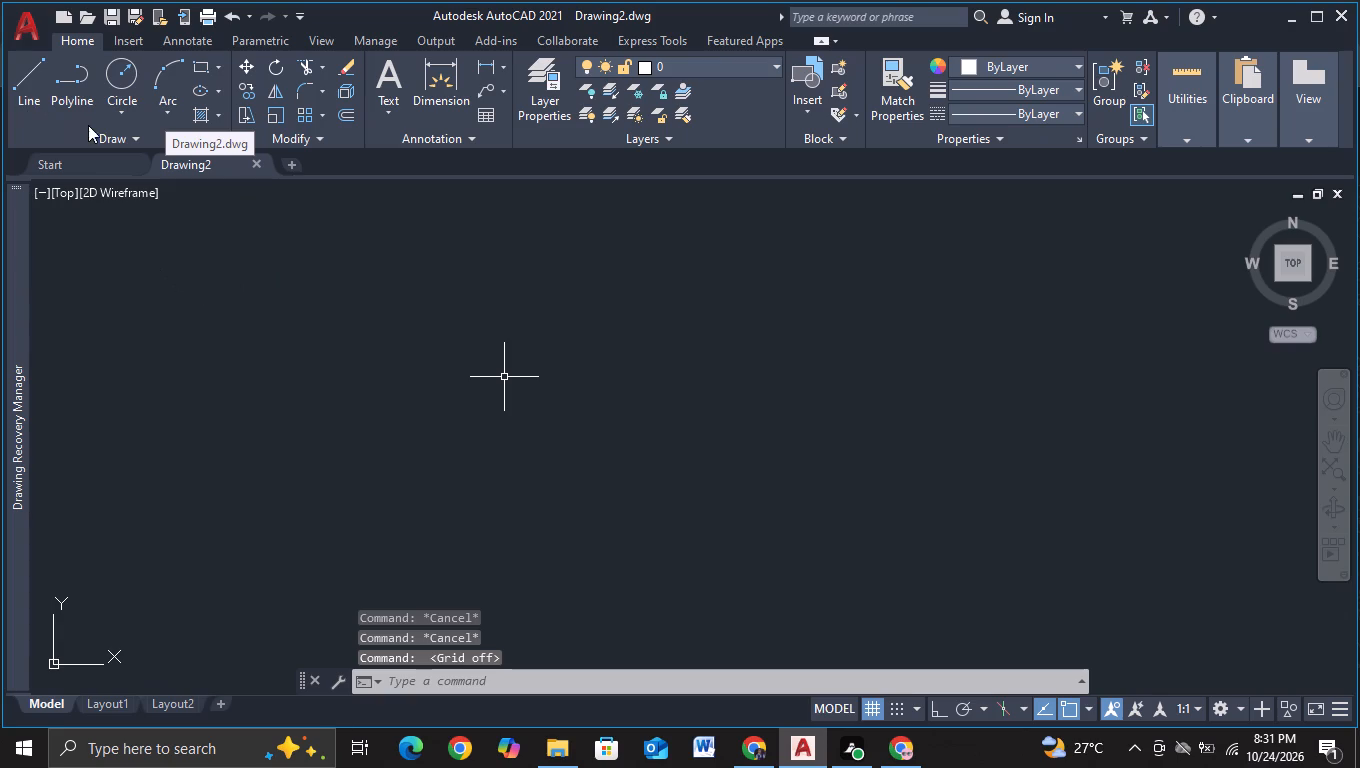
Draw a long horizontal base line across the middle of the drawing area with Ortho mode on.
{"action": "key", "text": "Escape"}
{"action": "key", "text": "Escape"}
{"action": "key", "text": "Escape"}
{"action": "key", "text": "Escape"}
{"action": "left_click", "coordinate": [34, 100]}
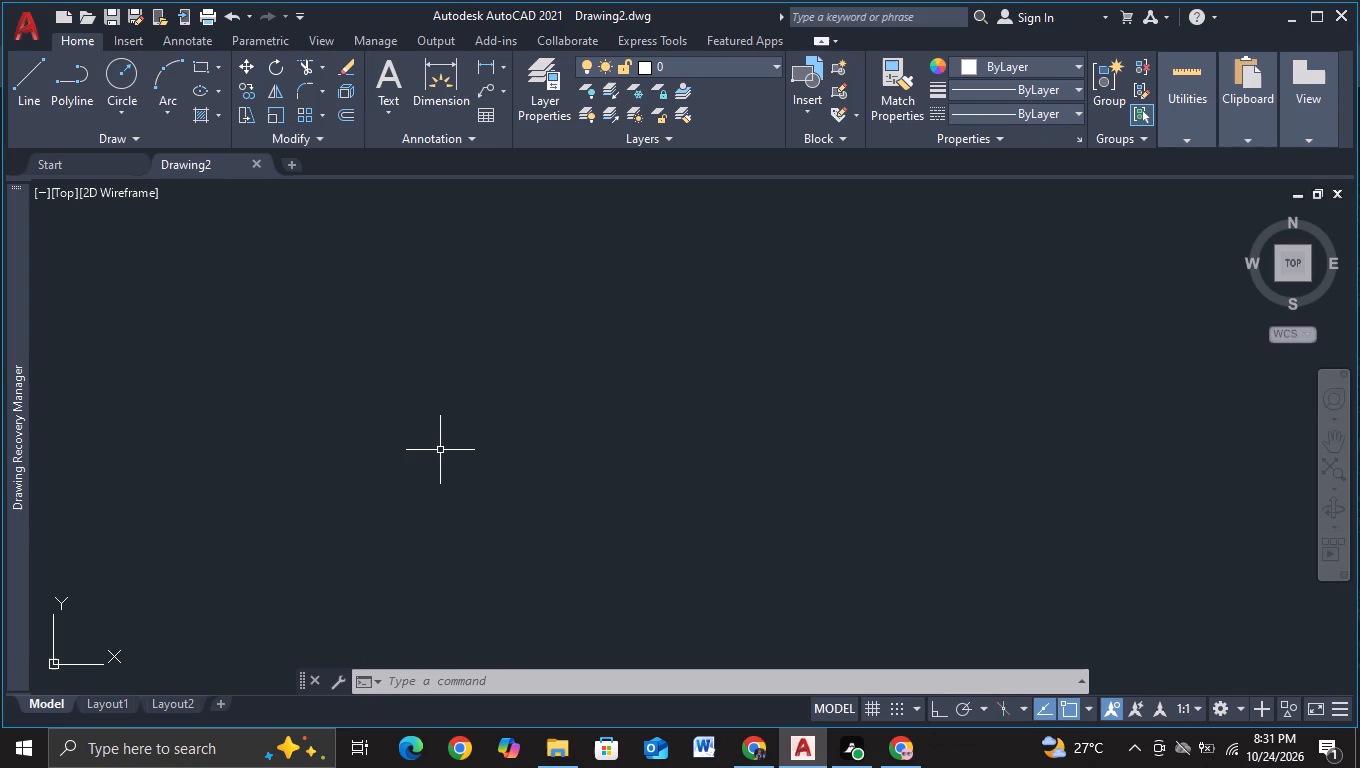
{"action": "left_click", "coordinate": [32, 96]}
{"action": "middle_click_drag", "start_coordinate": [471, 475], "coordinate": [437, 474]}
{"action": "middle_click_drag", "start_coordinate": [437, 474], "coordinate": [432, 474]}
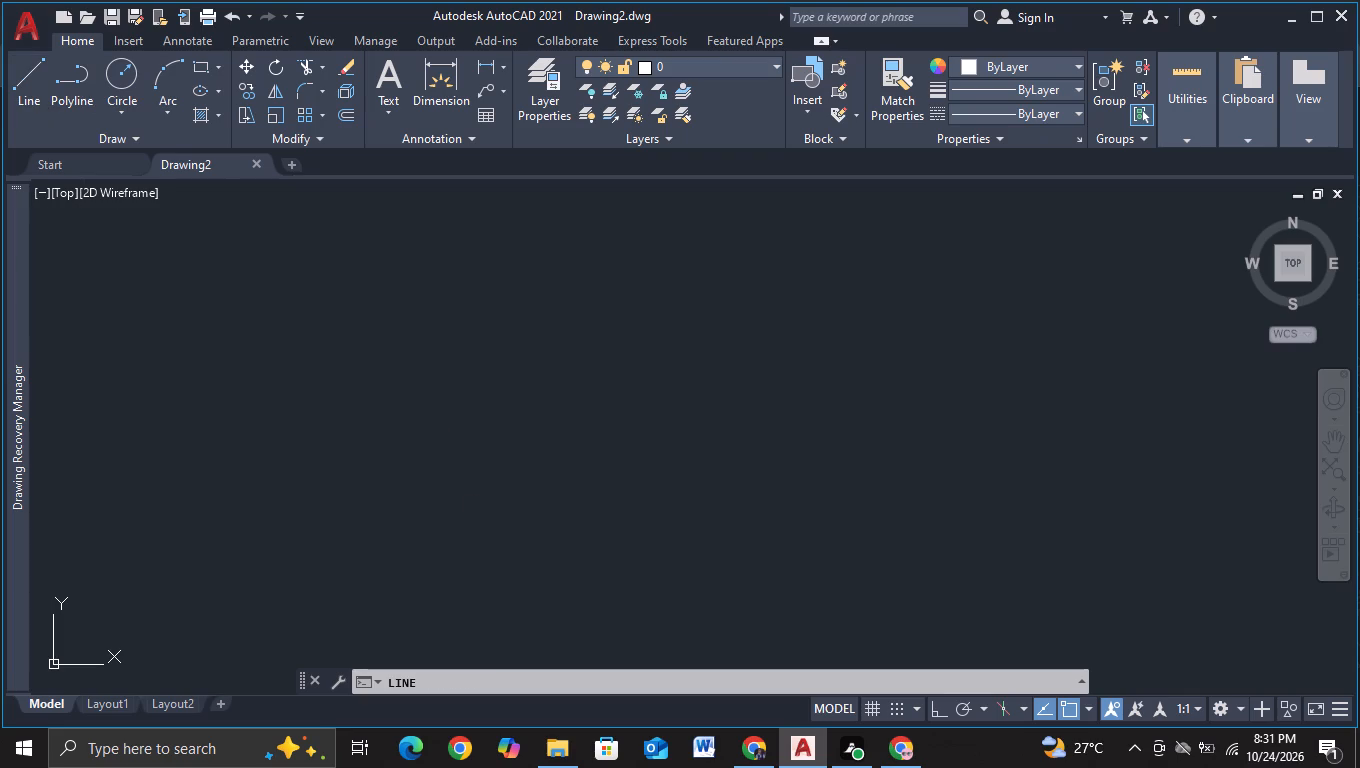
{"action": "left_click", "coordinate": [395, 447]}
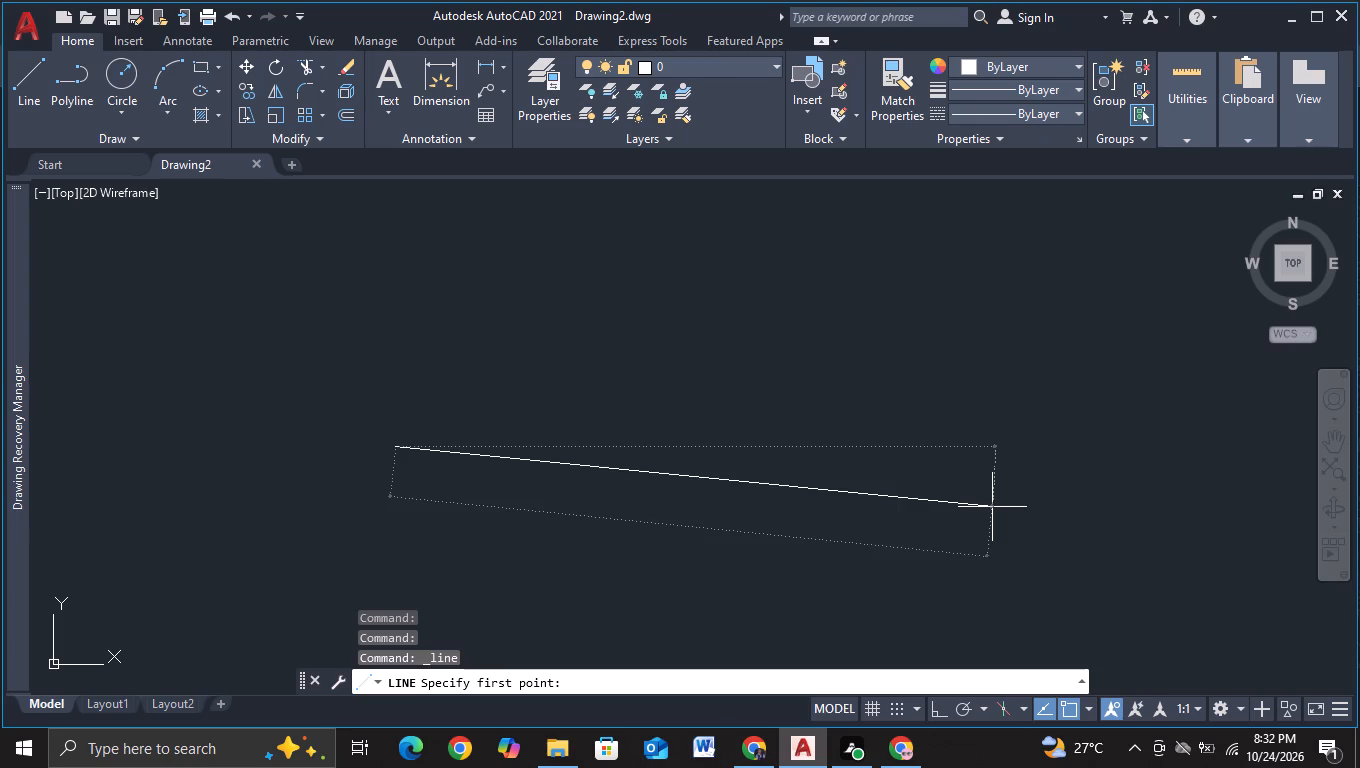
{"action": "key", "text": "F8"}
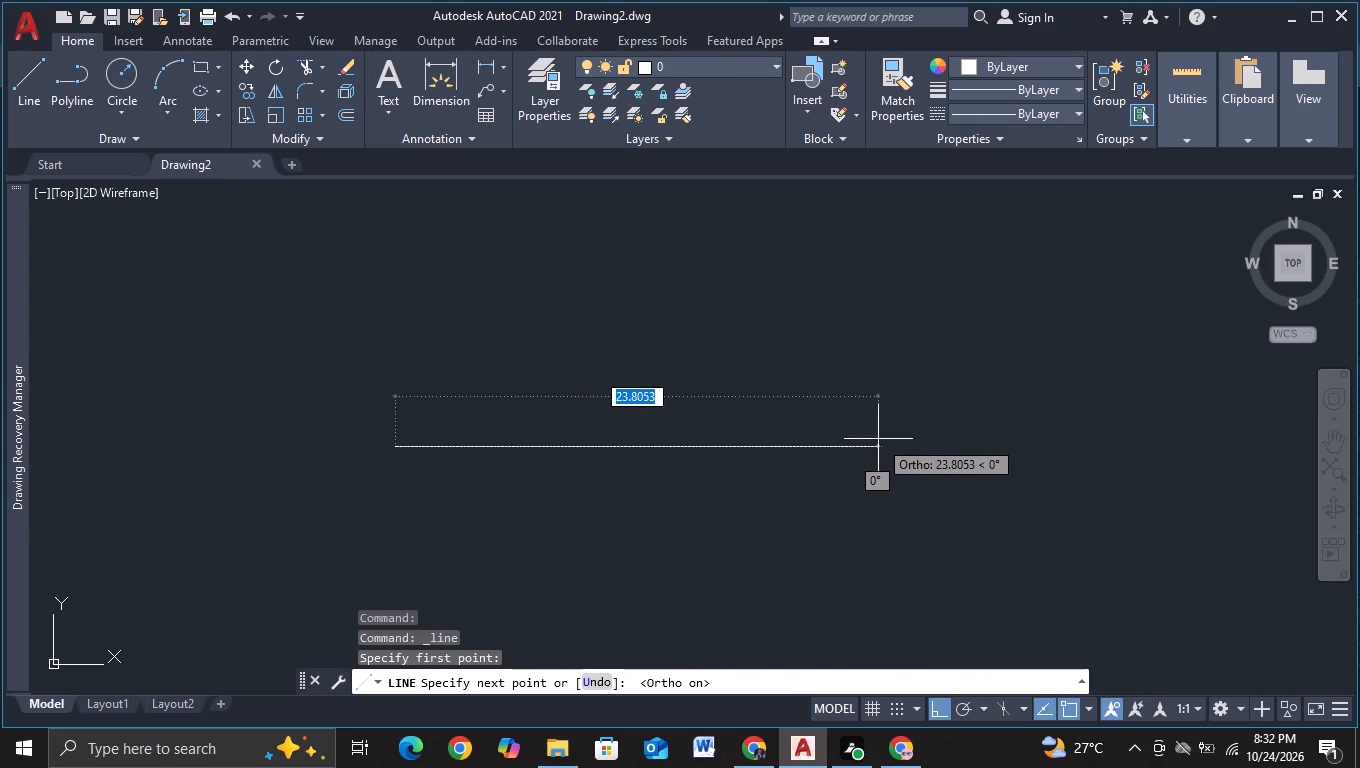
{"action": "left_click", "coordinate": [1081, 402]}
{"action": "key", "text": "Escape"}
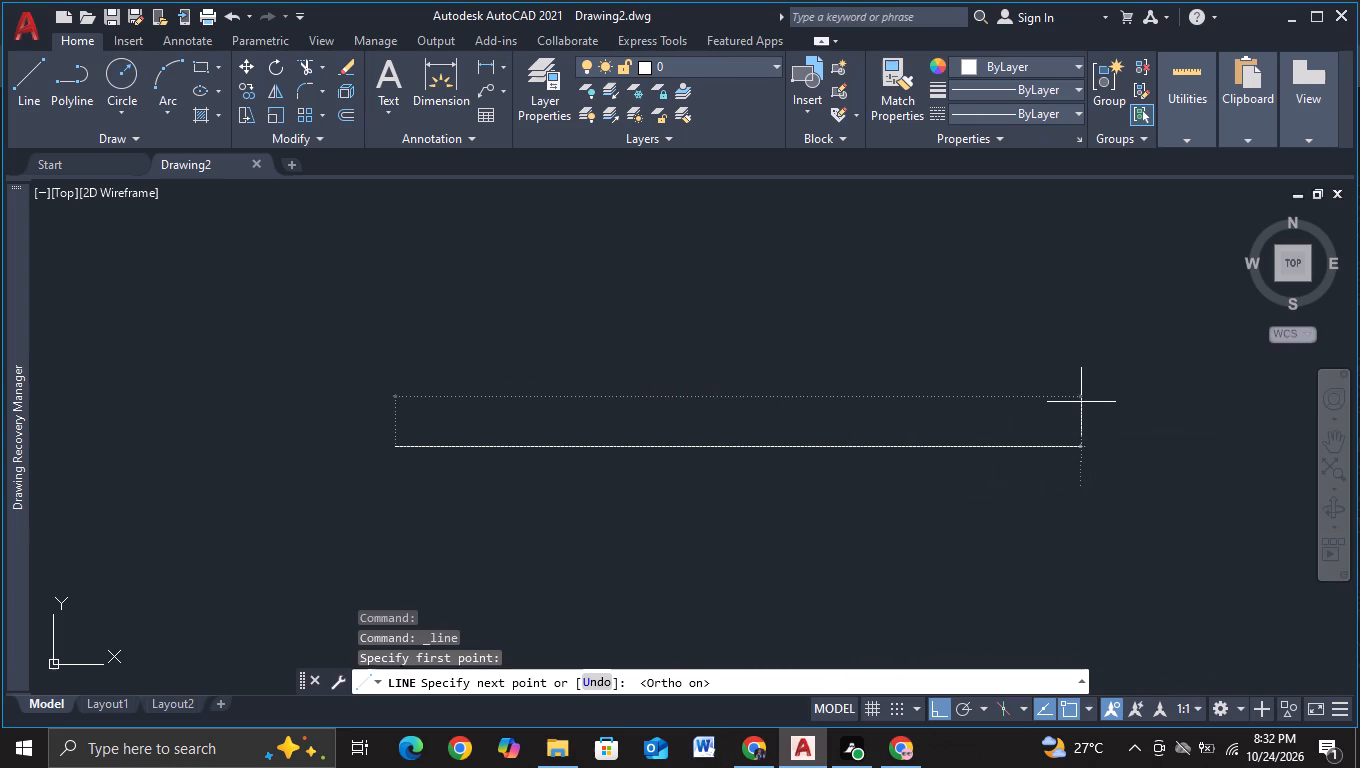
Draw a stepped outline near the base line's left end: up about 6.1, right, slightly up, right, and down past the base line.
{"action": "left_click", "coordinate": [38, 82]}
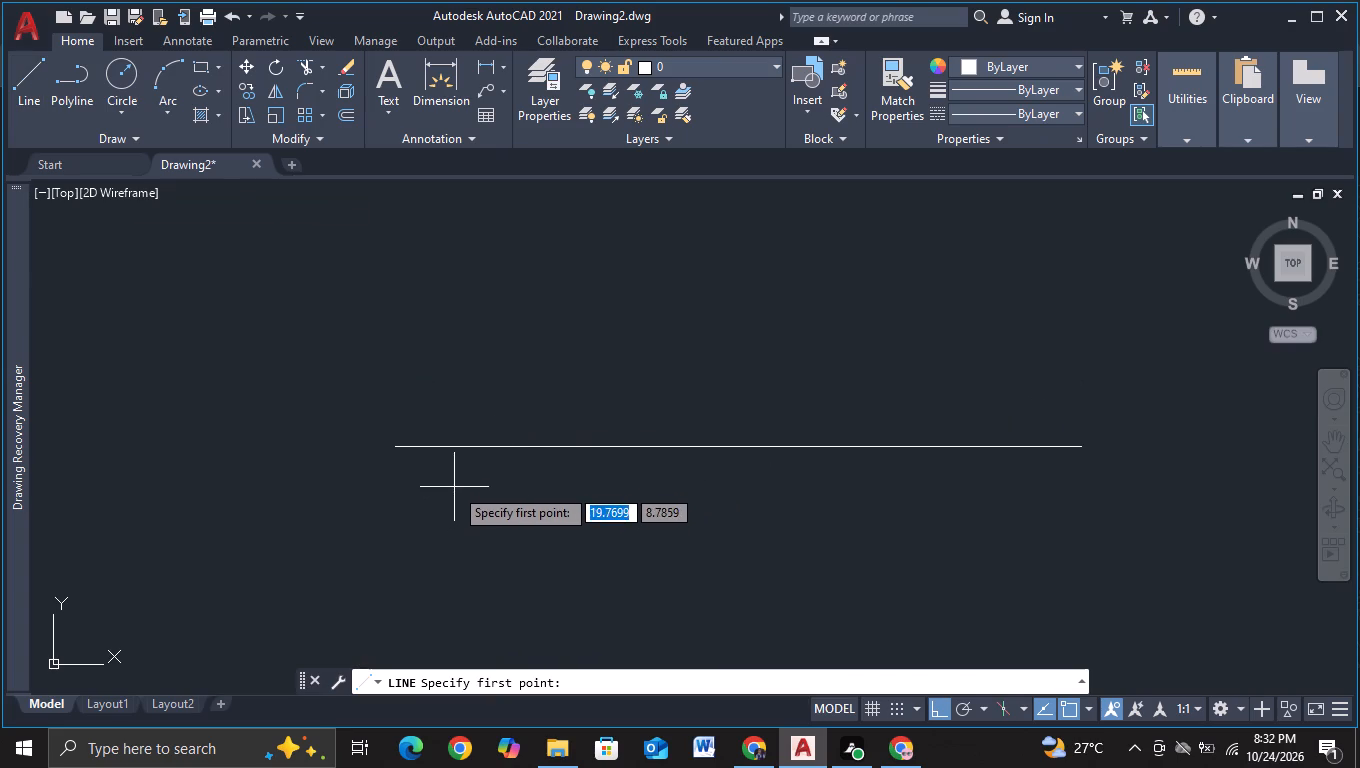
{"action": "left_click", "coordinate": [454, 487]}
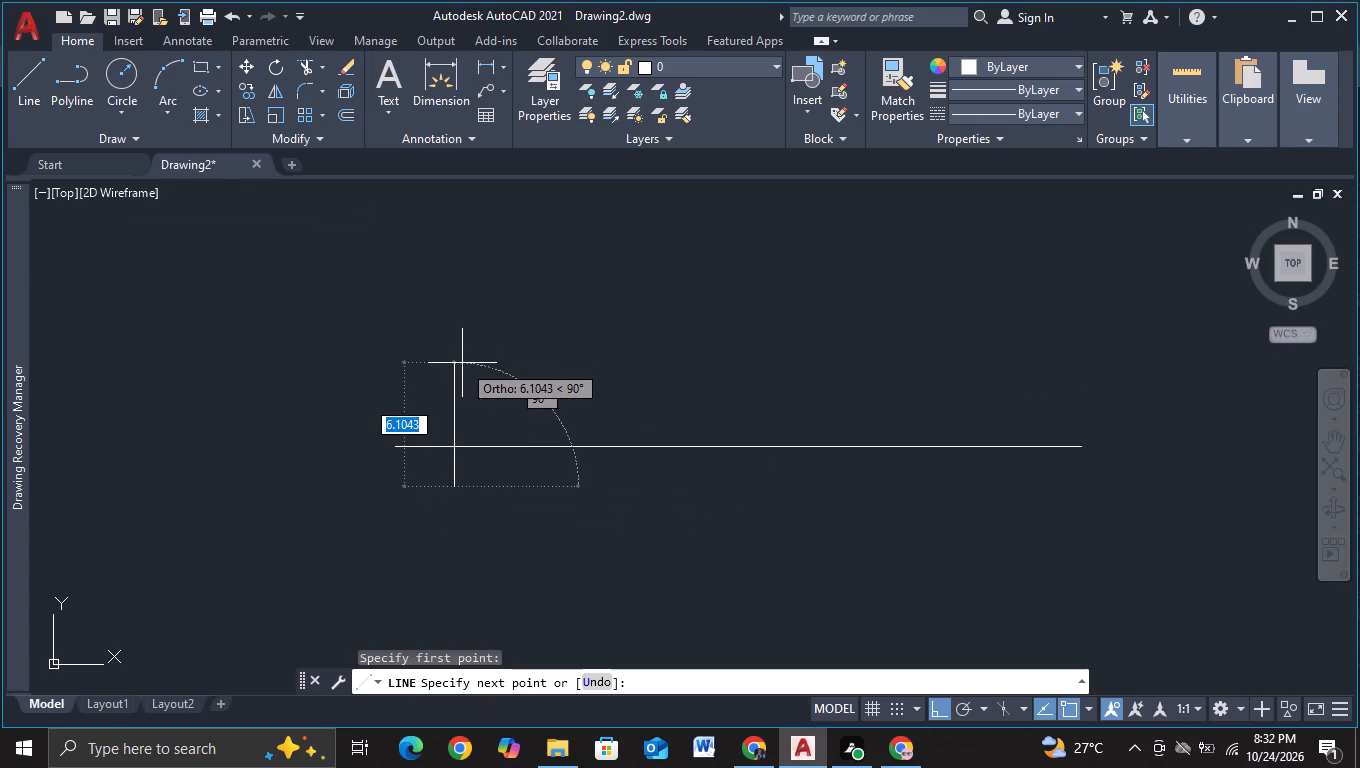
{"action": "left_click", "coordinate": [462, 363]}
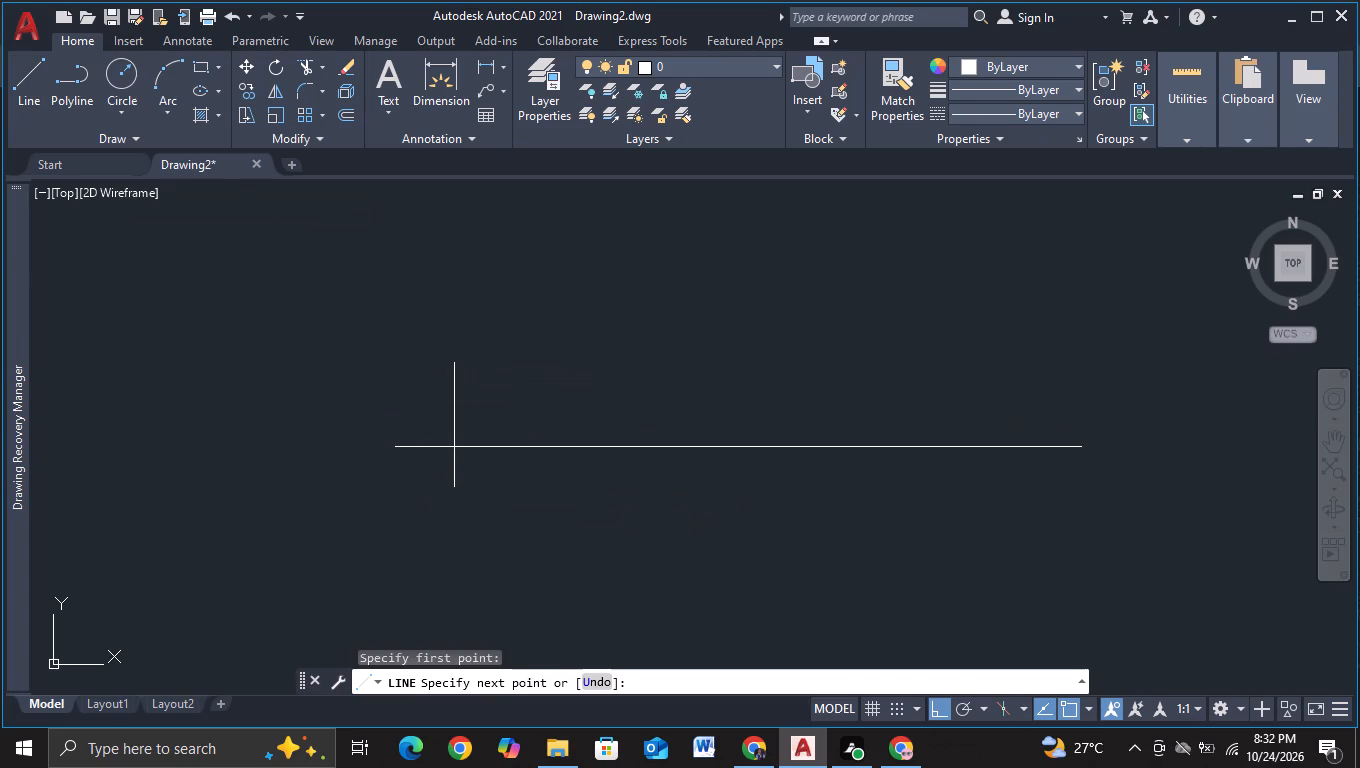
{"action": "left_click", "coordinate": [523, 363]}
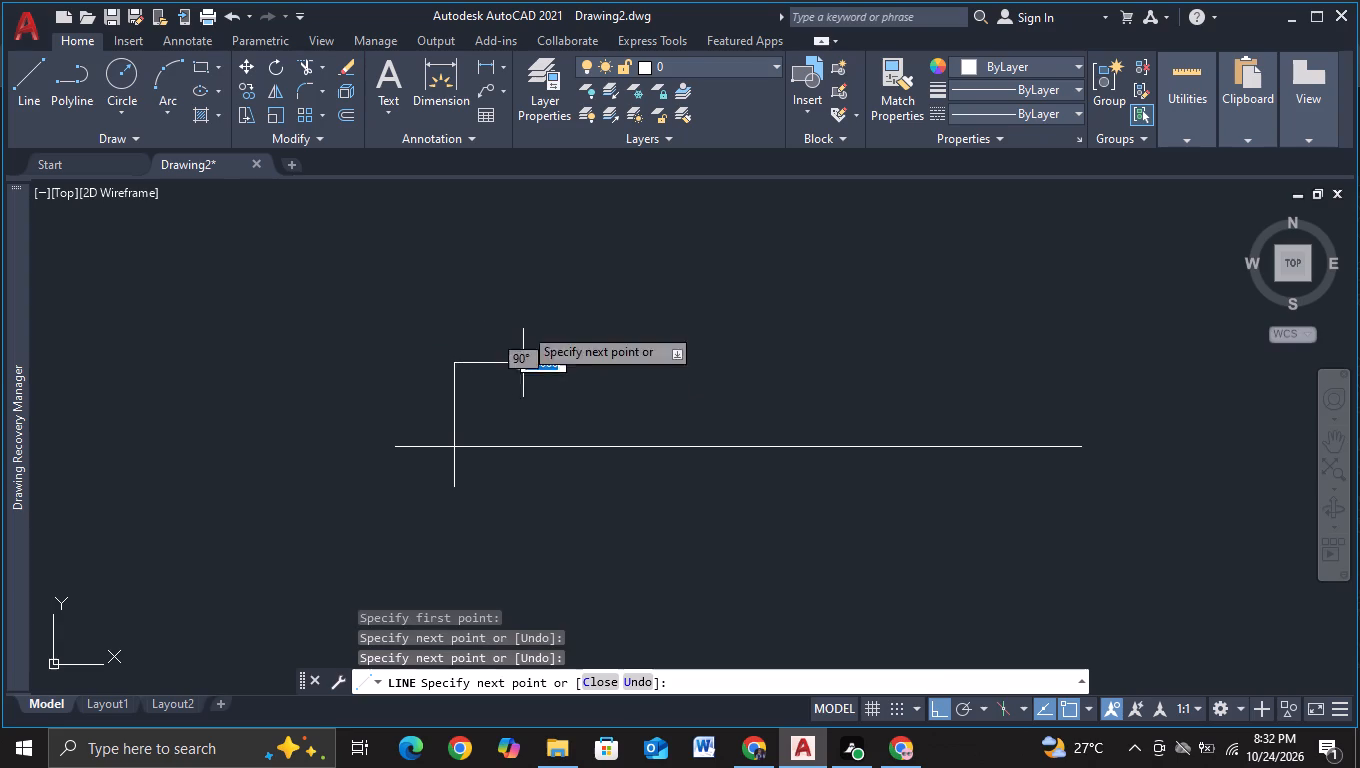
{"action": "left_click", "coordinate": [520, 331]}
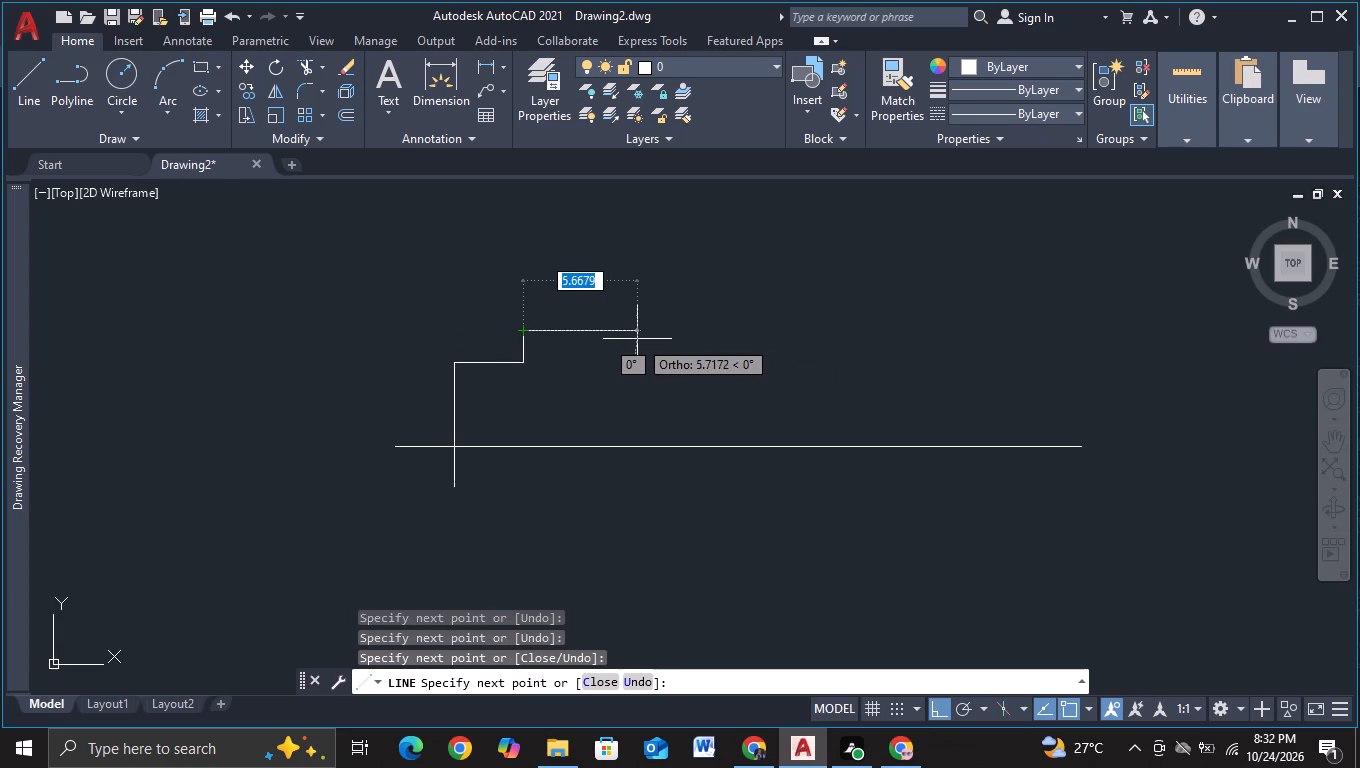
{"action": "left_click", "coordinate": [618, 337]}
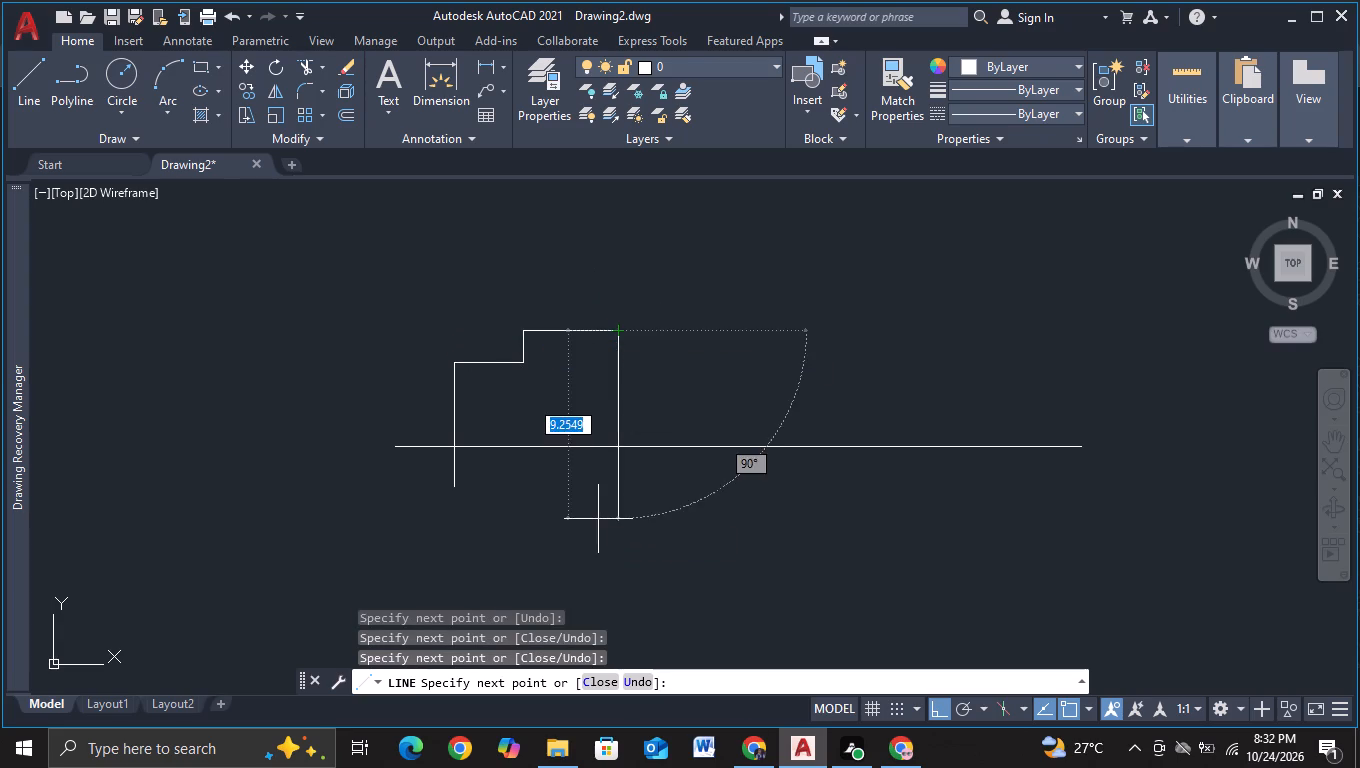
{"action": "left_click", "coordinate": [598, 519]}
{"action": "key", "text": "Escape"}
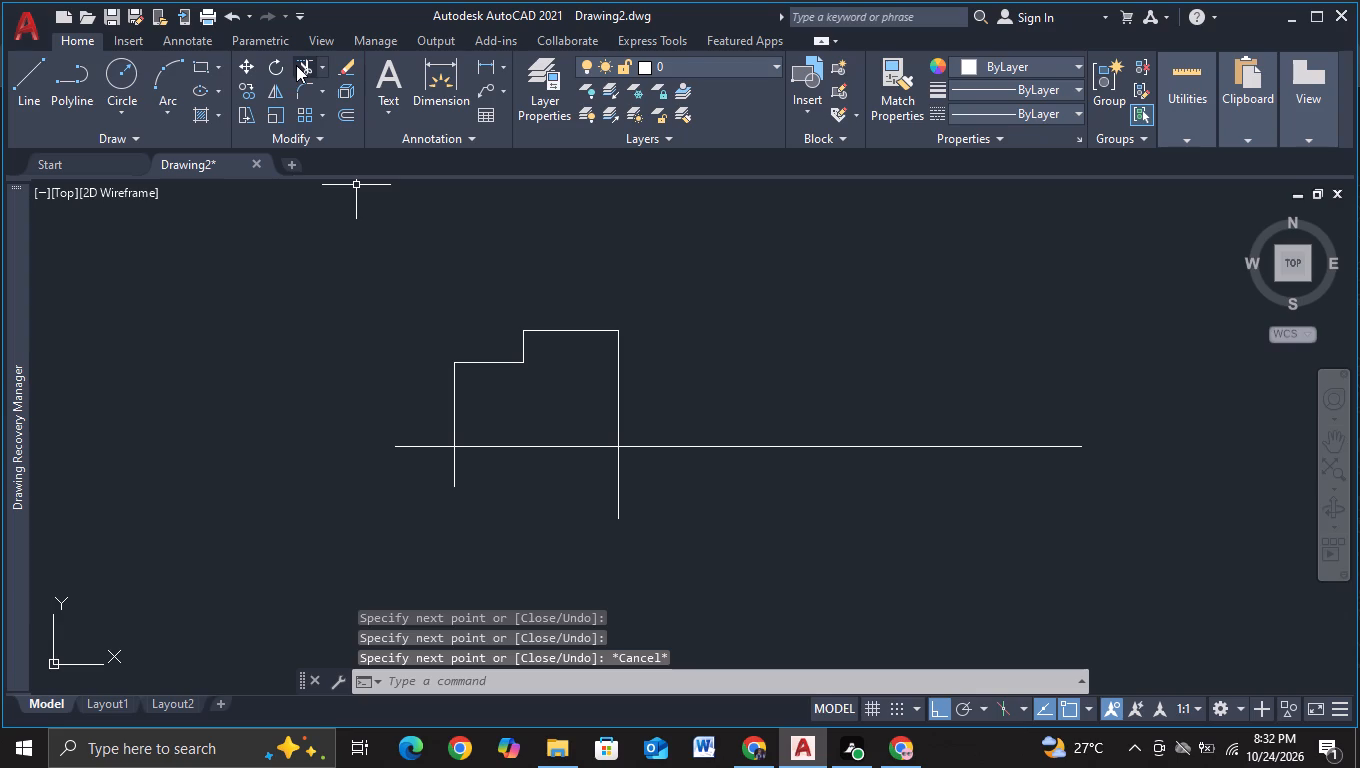
Trim the two vertical ends of the stepped outline that extend below the base line.
{"action": "left_click", "coordinate": [296, 65]}
{"action": "left_click_drag", "start_coordinate": [420, 467], "coordinate": [750, 475]}
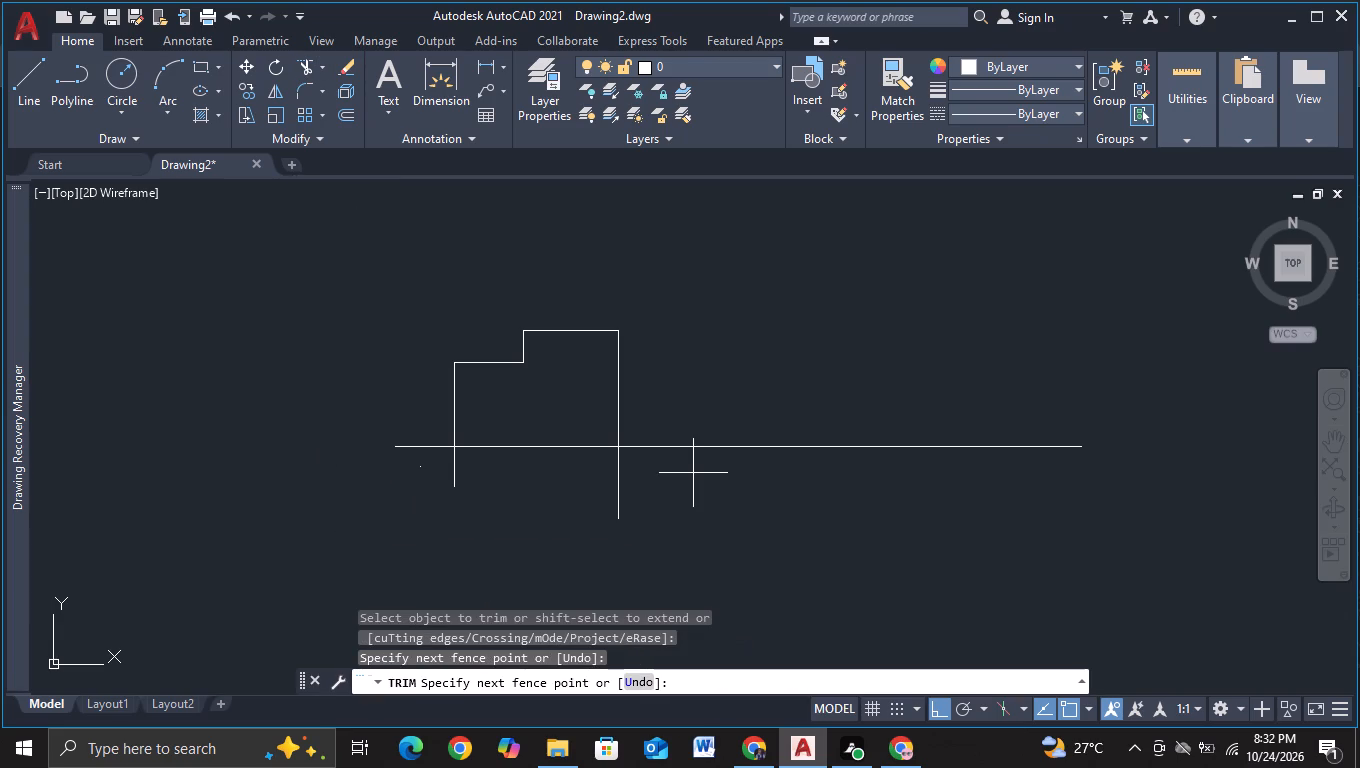
{"action": "left_click_drag", "start_coordinate": [750, 475], "coordinate": [785, 475]}
{"action": "key", "text": "Escape"}
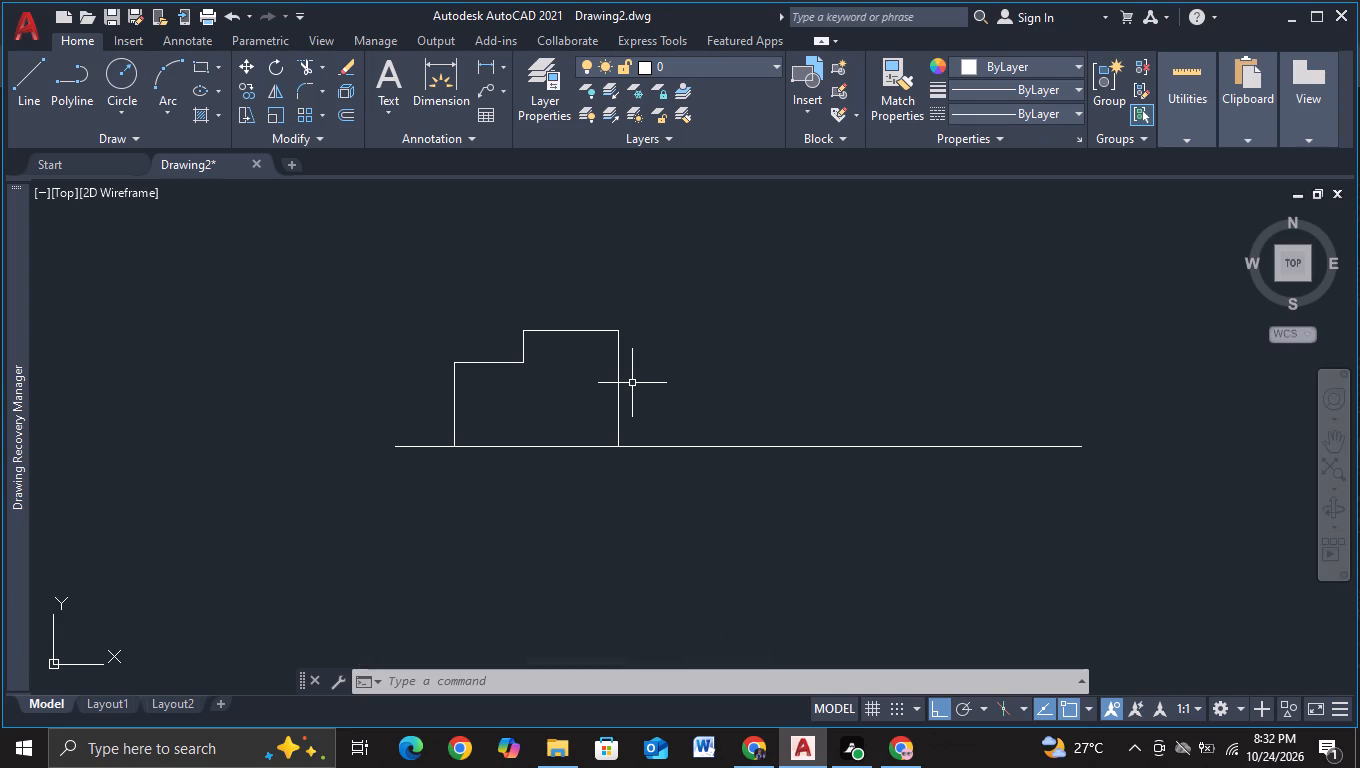
{"action": "key", "text": "Escape"}
Draw a vertical line about 3.3 long upward from the stepped outline's upper right corner.
{"action": "left_click", "coordinate": [13, 88]}
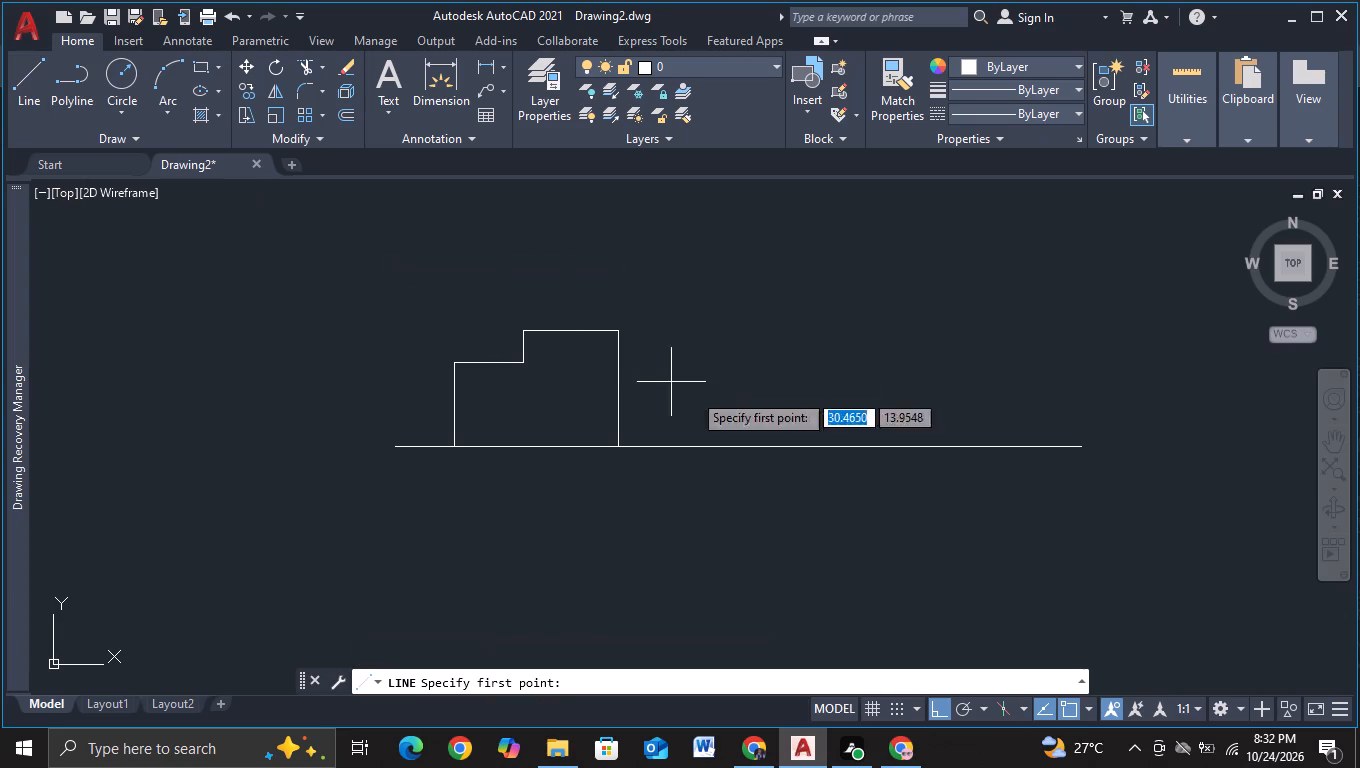
{"action": "left_click", "coordinate": [614, 330]}
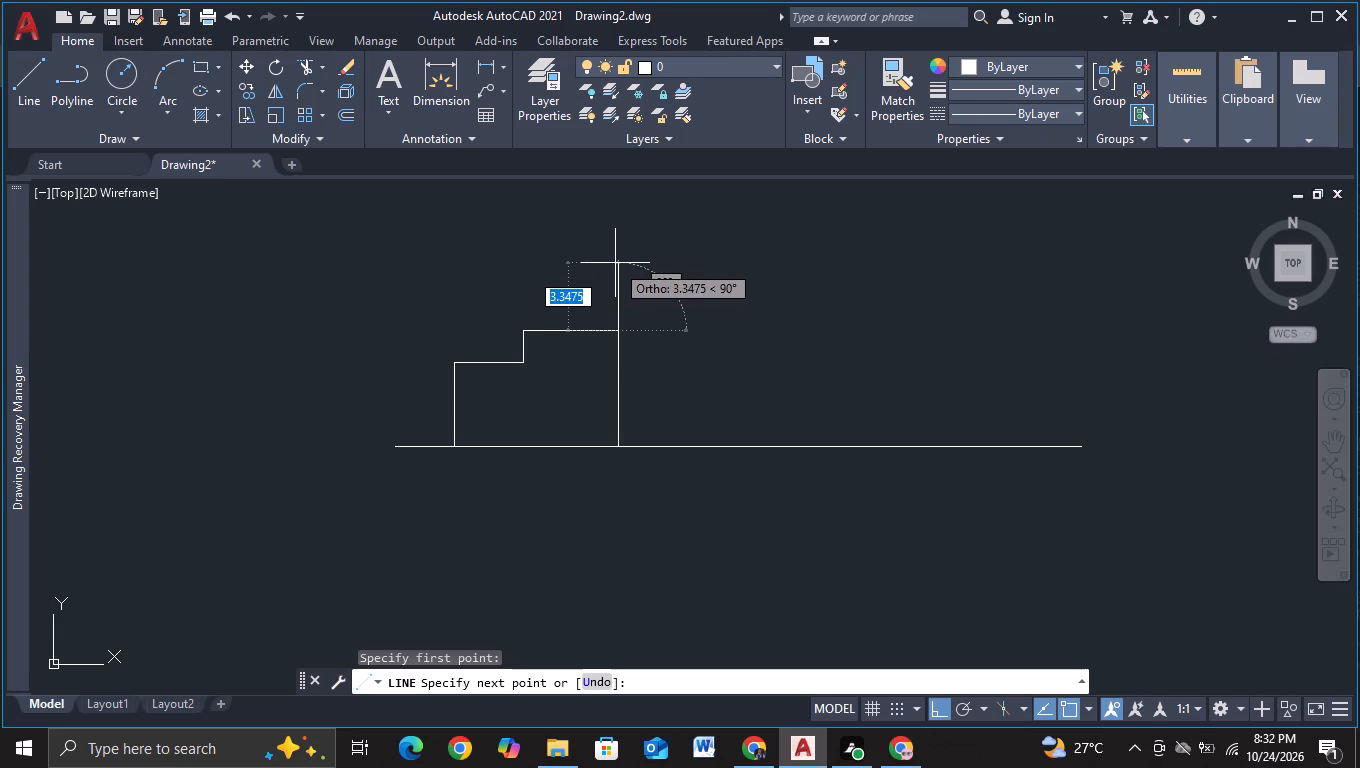
{"action": "left_click", "coordinate": [615, 266]}
{"action": "key", "text": "Escape"}
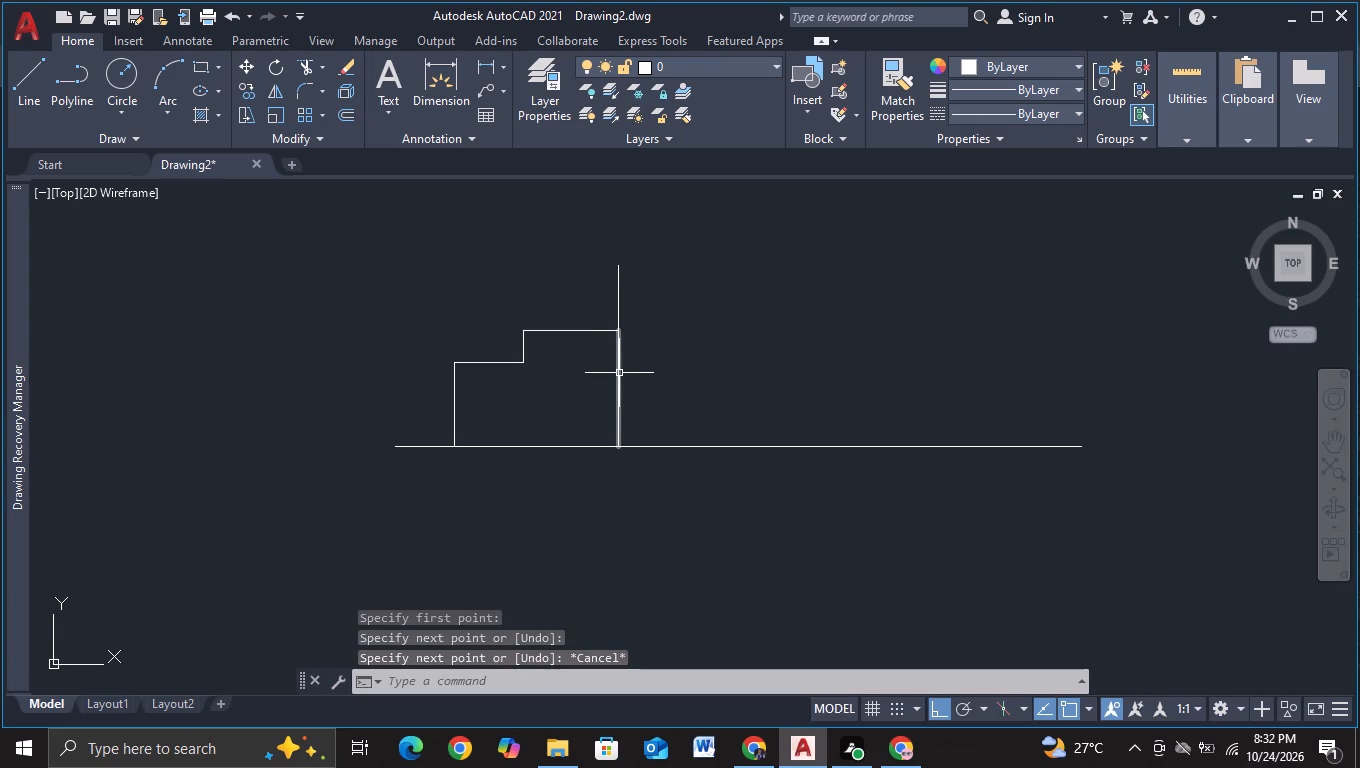
Copy the two collinear vertical lines at the stepped outline's right side about 0.39 to the right.
{"action": "left_click", "coordinate": [619, 373]}
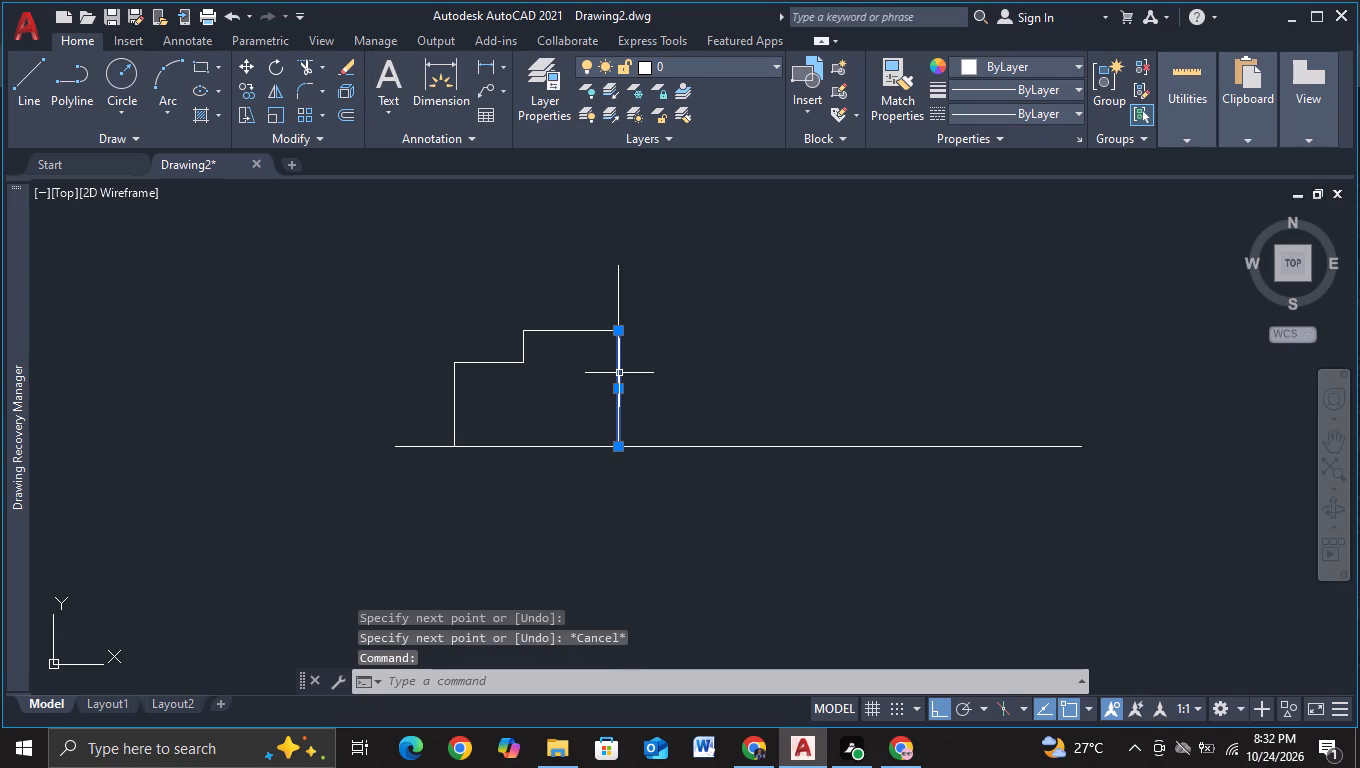
{"action": "left_click", "coordinate": [616, 292]}
{"action": "key", "text": "c"}
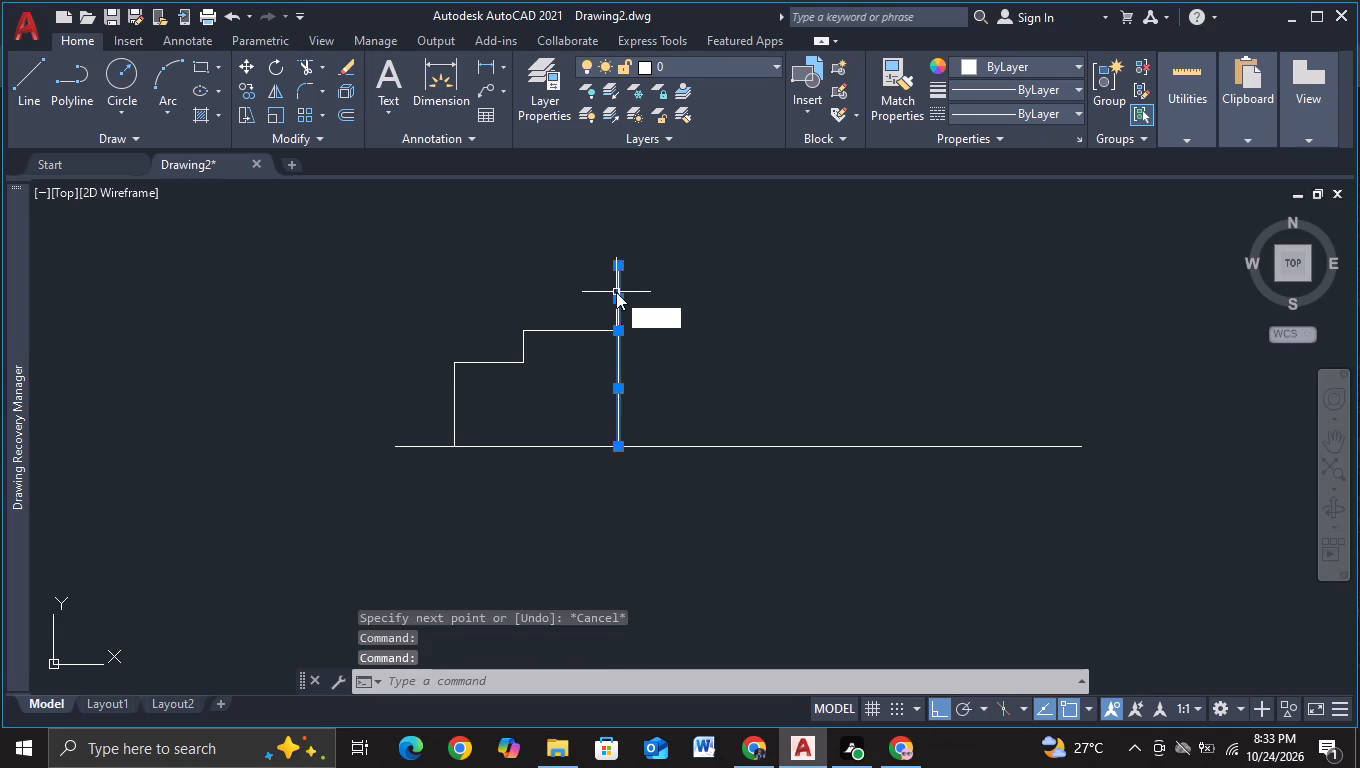
{"action": "left_click", "coordinate": [688, 350]}
{"action": "left_click", "coordinate": [683, 342]}
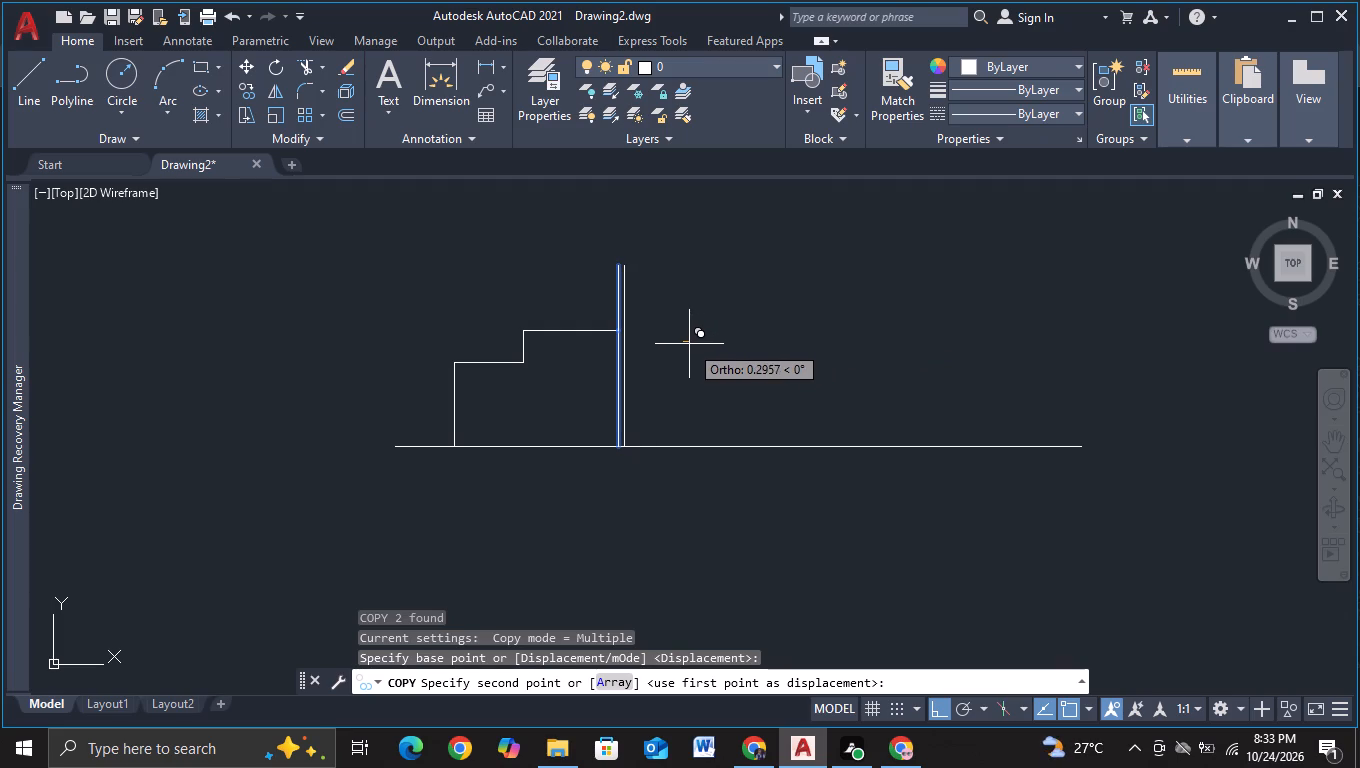
{"action": "left_click", "coordinate": [691, 344]}
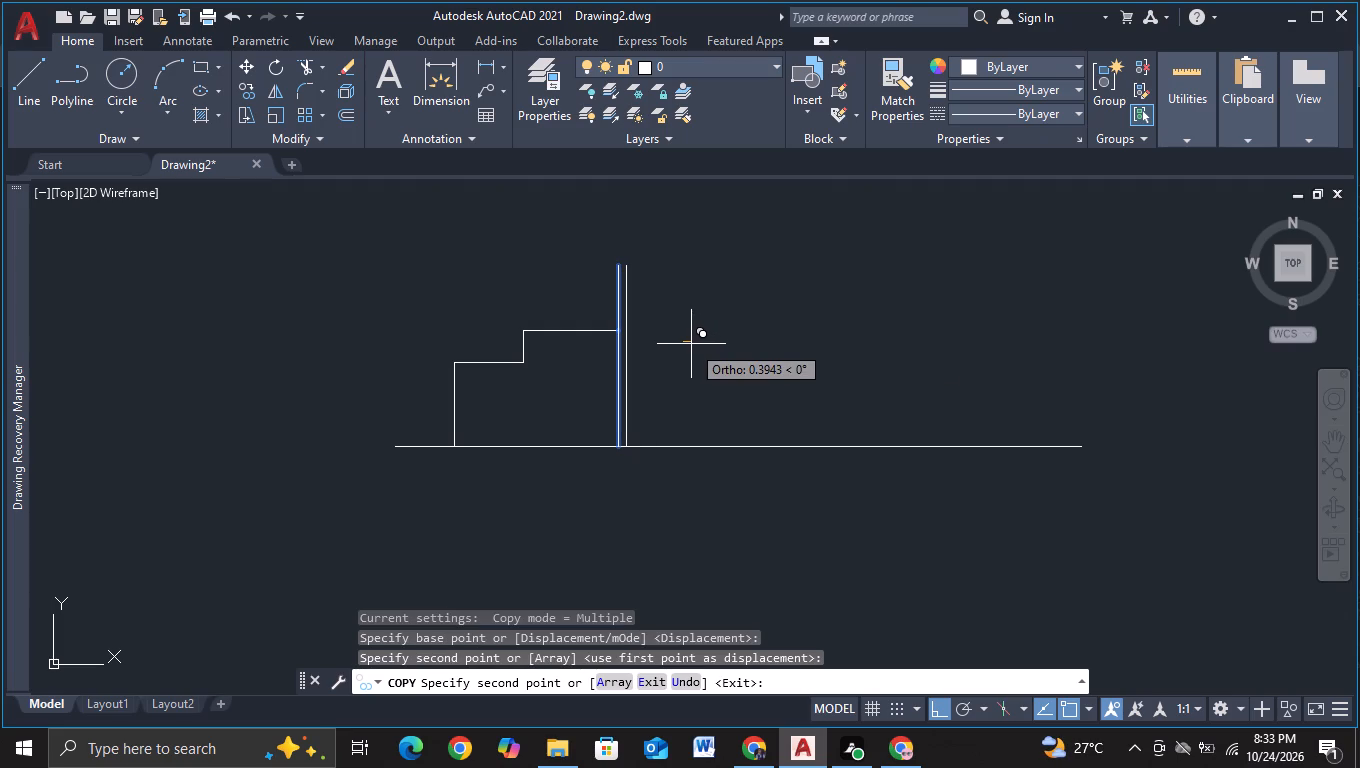
{"action": "key", "text": "Escape"}
Draw a vertical line down from the stepped outline's inner corner past the base line and trim the part below the base line.
{"action": "left_click", "coordinate": [16, 72]}
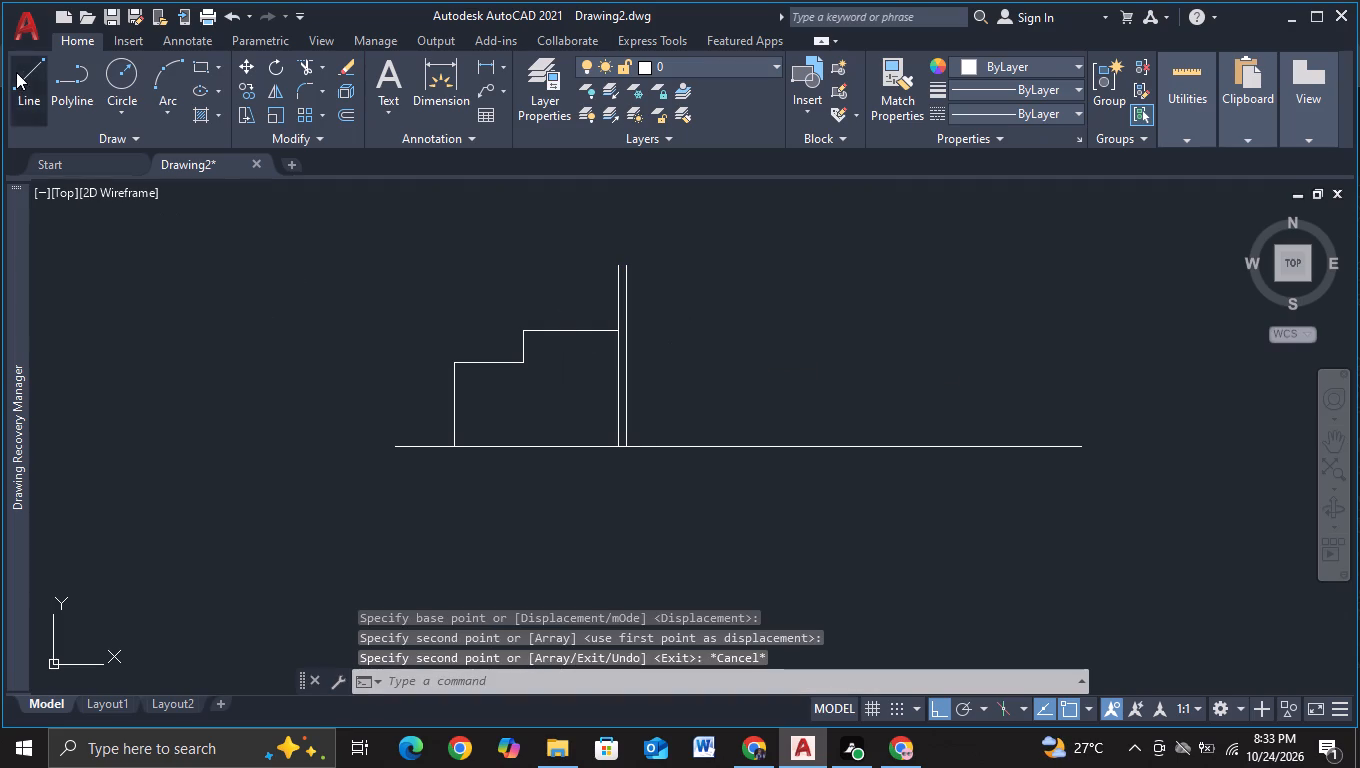
{"action": "left_click", "coordinate": [524, 367]}
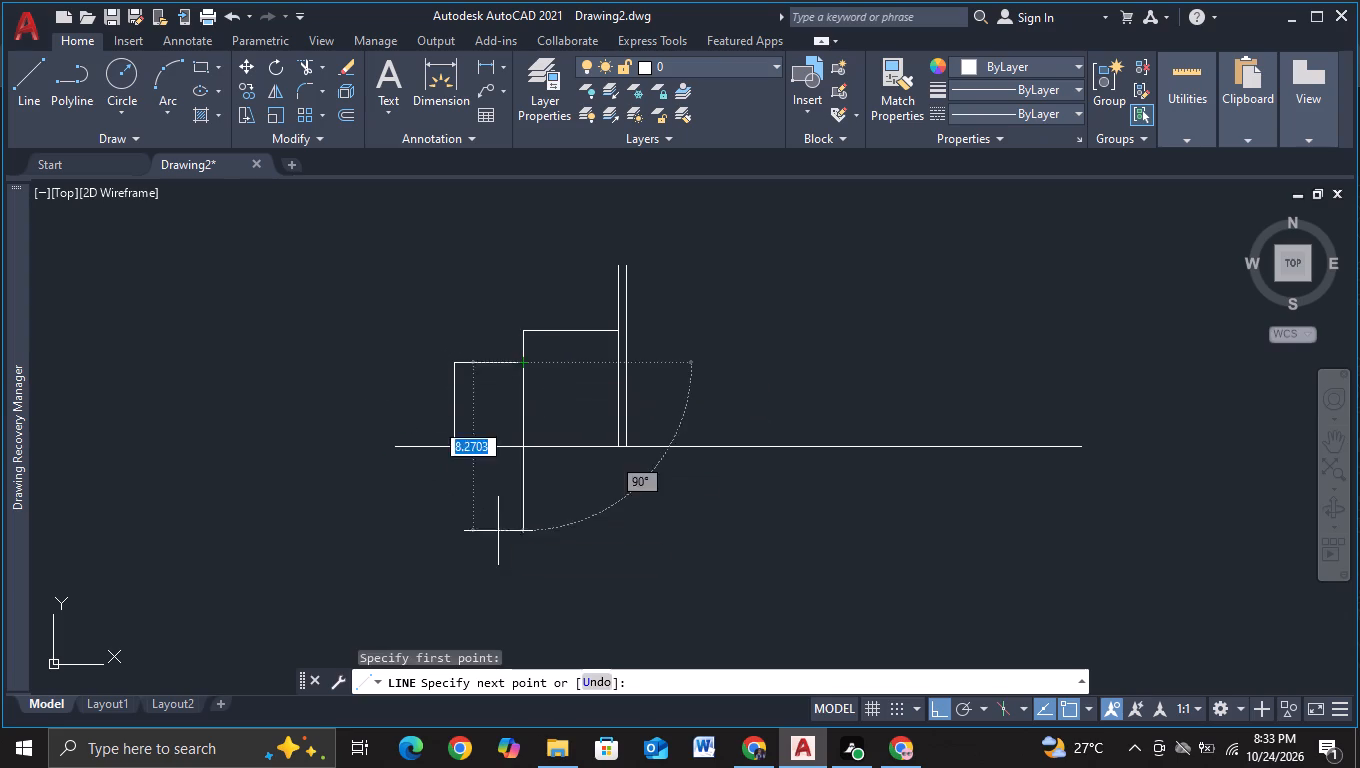
{"action": "left_click", "coordinate": [498, 531]}
{"action": "key", "text": "Escape"}
{"action": "left_click", "coordinate": [303, 63]}
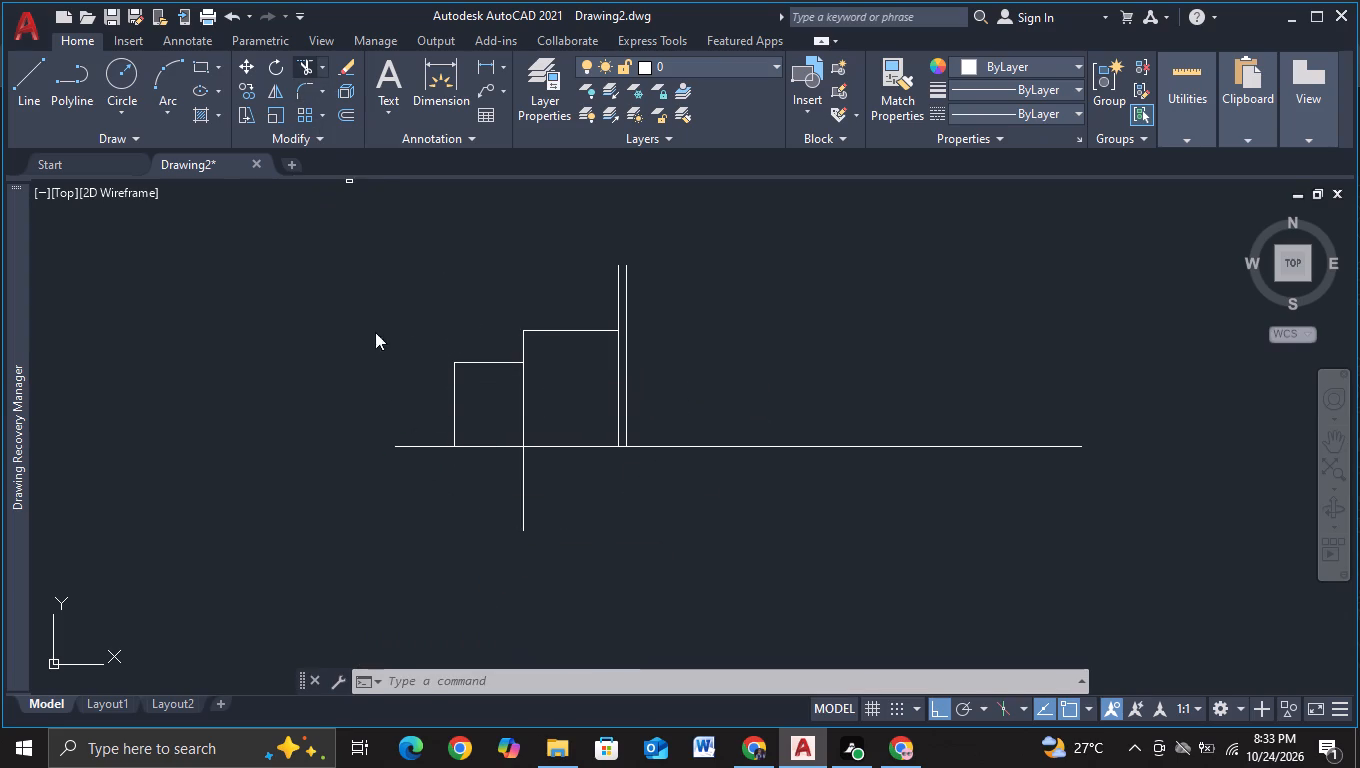
{"action": "left_click_drag", "start_coordinate": [437, 509], "coordinate": [693, 539]}
{"action": "left_click", "coordinate": [692, 539]}
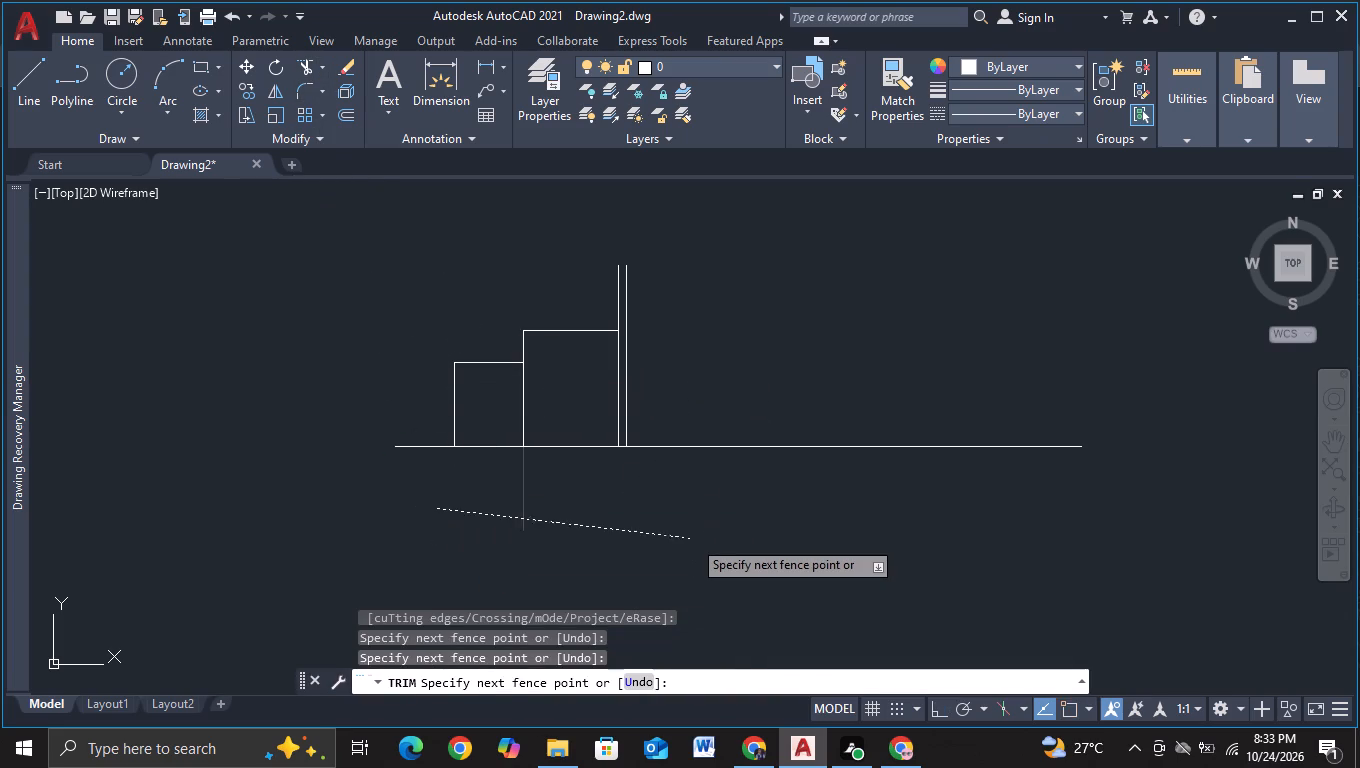
{"action": "middle_click_drag", "start_coordinate": [704, 499], "coordinate": [606, 492]}
{"action": "key", "text": "Escape"}
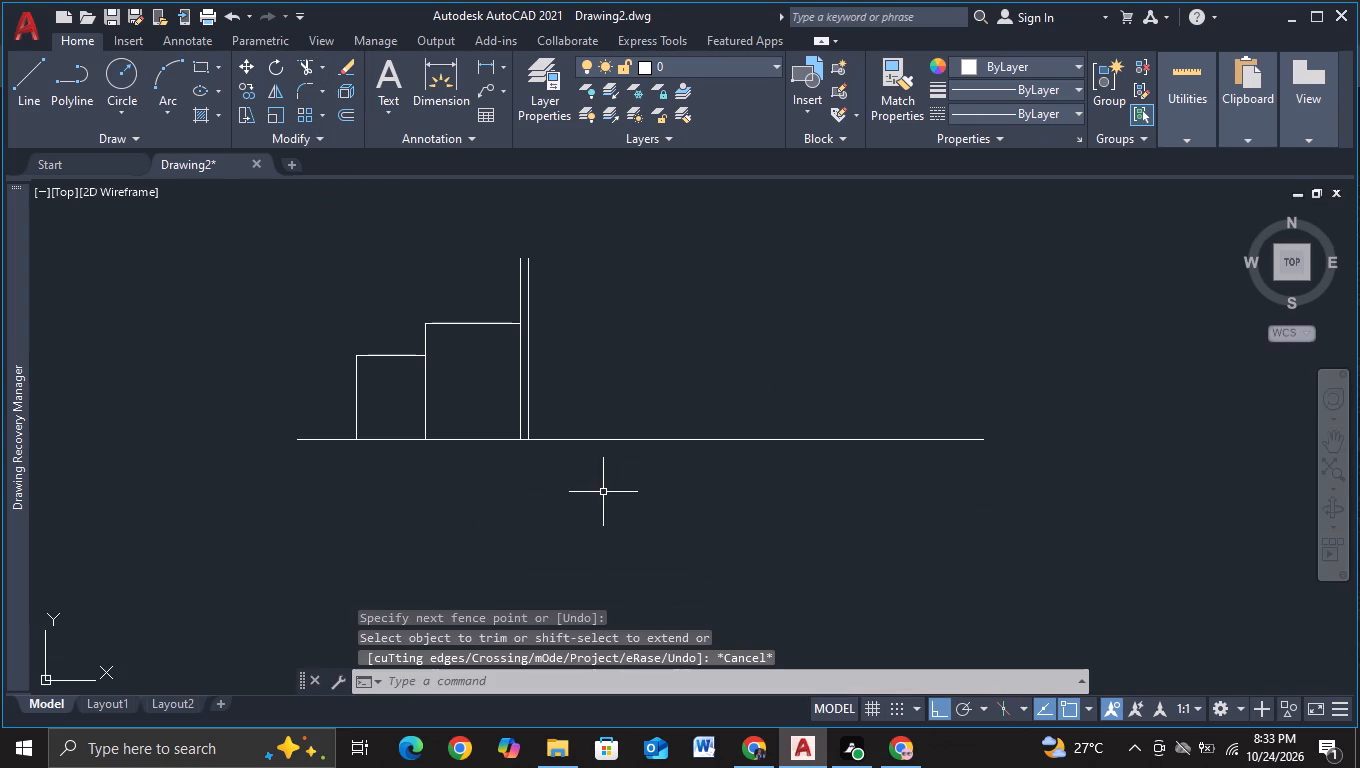
Draw a line about 22.8 right from the tall vertical's top, continue down past the base line's end, and trim the overhang below.
{"action": "left_click", "coordinate": [28, 87]}
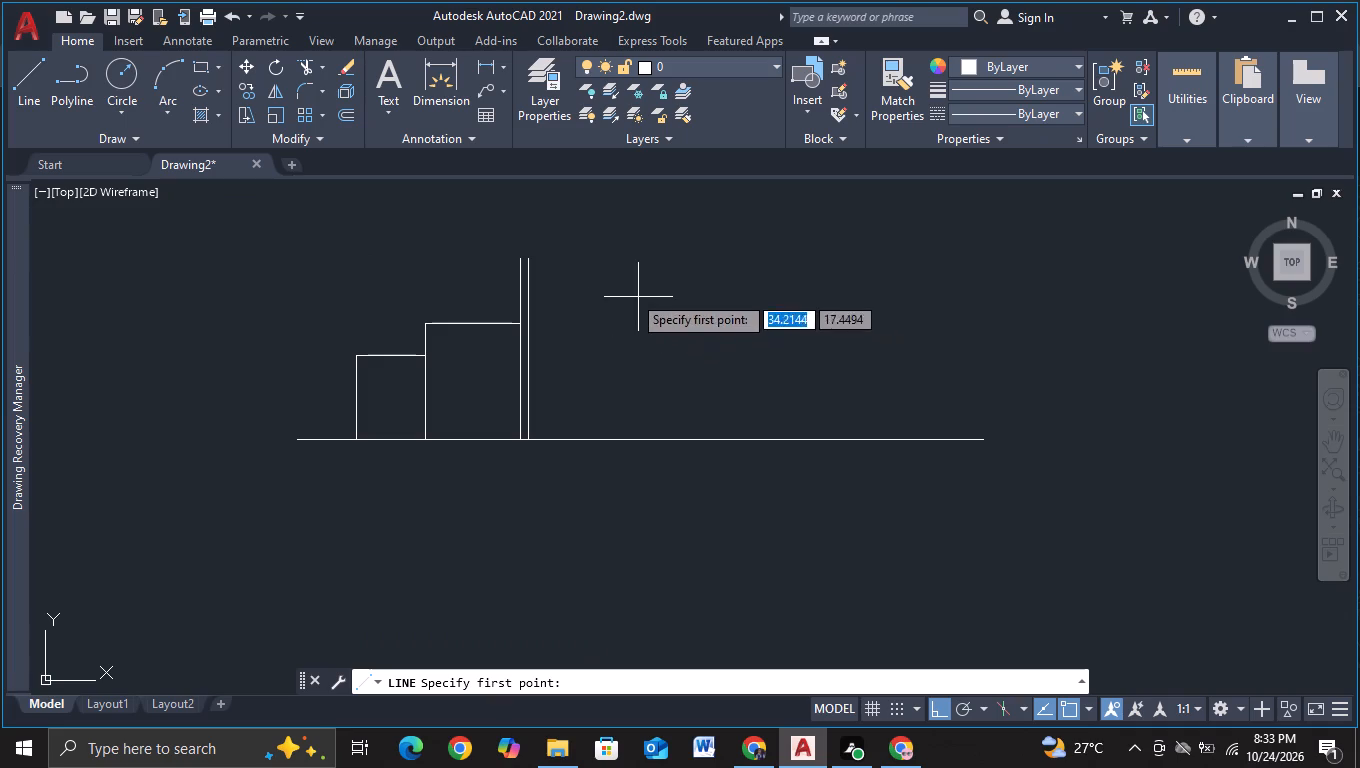
{"action": "left_click", "coordinate": [519, 249]}
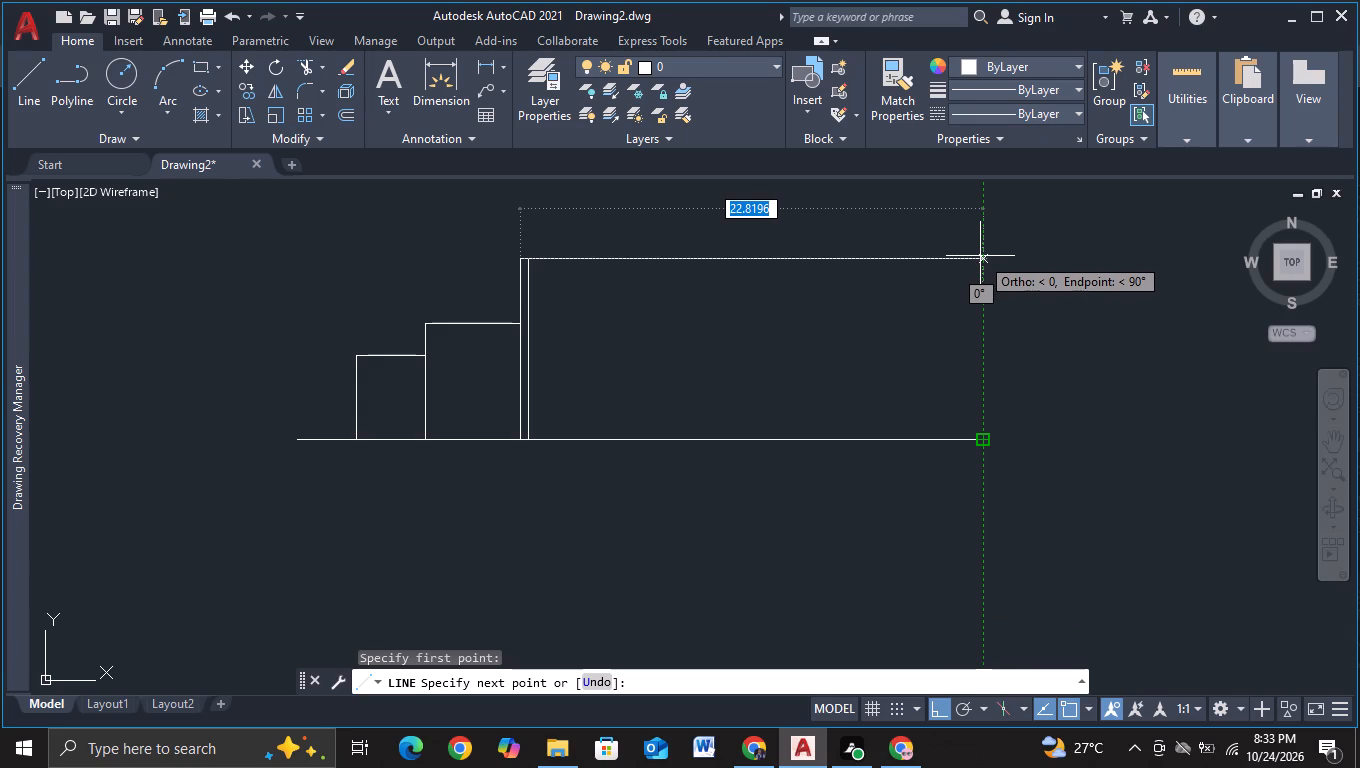
{"action": "left_click", "coordinate": [983, 260]}
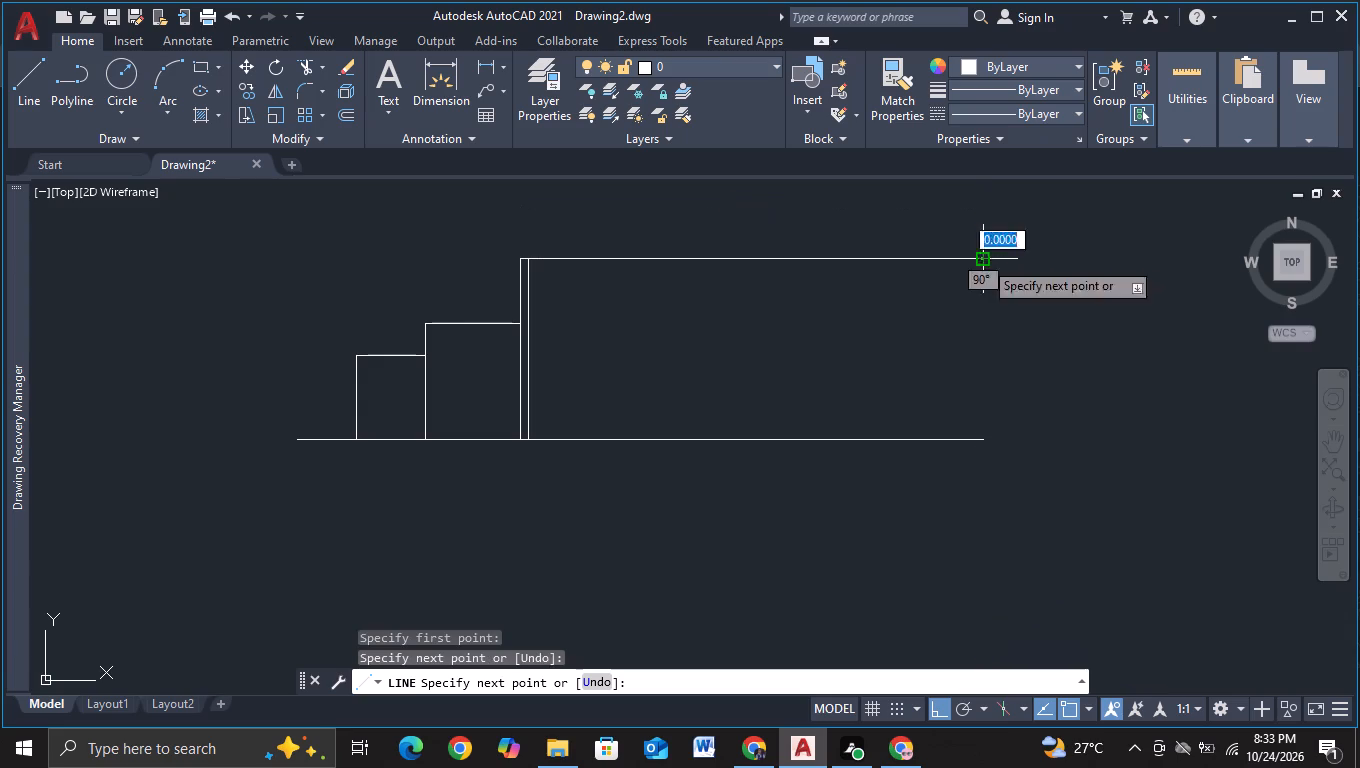
{"action": "left_click", "coordinate": [978, 568]}
{"action": "key", "text": "Escape"}
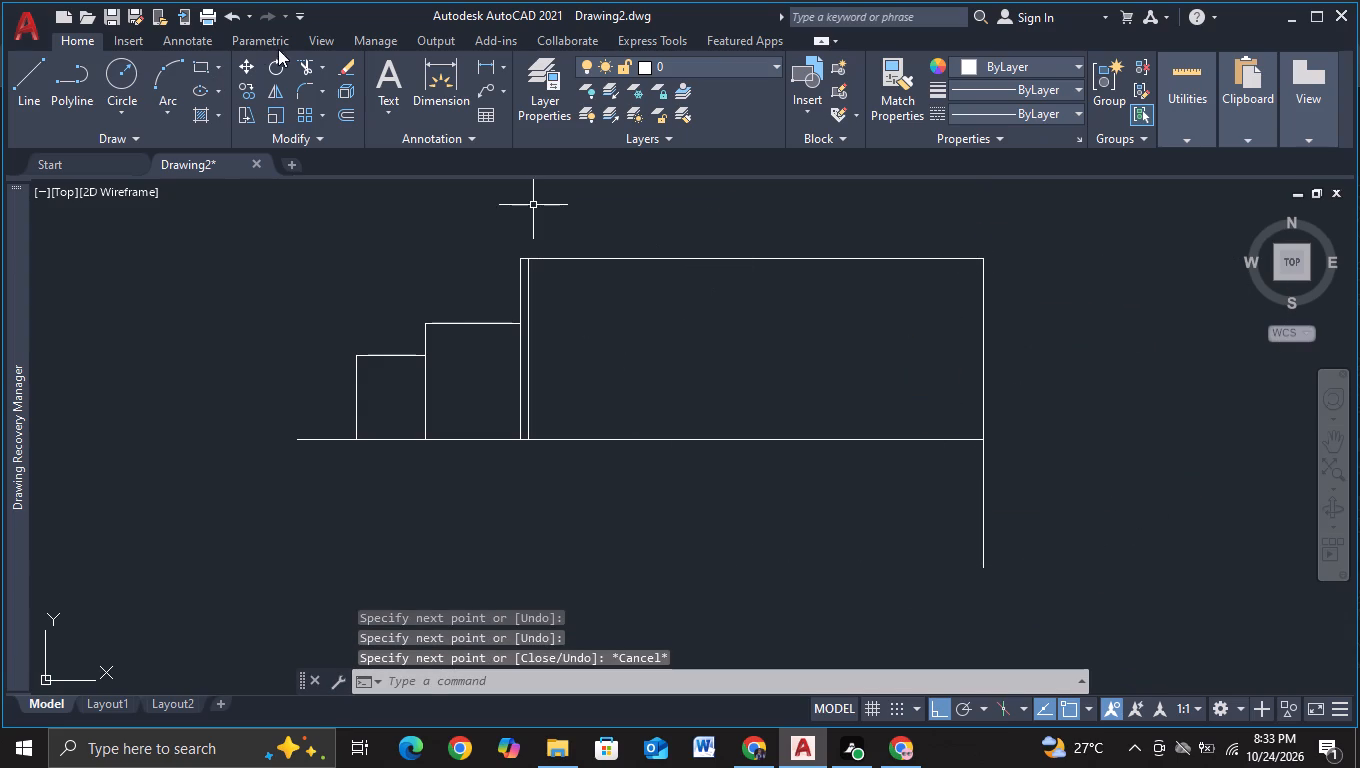
{"action": "left_click", "coordinate": [302, 72]}
{"action": "left_click_drag", "start_coordinate": [943, 524], "coordinate": [1068, 528]}
{"action": "key", "text": "Escape"}
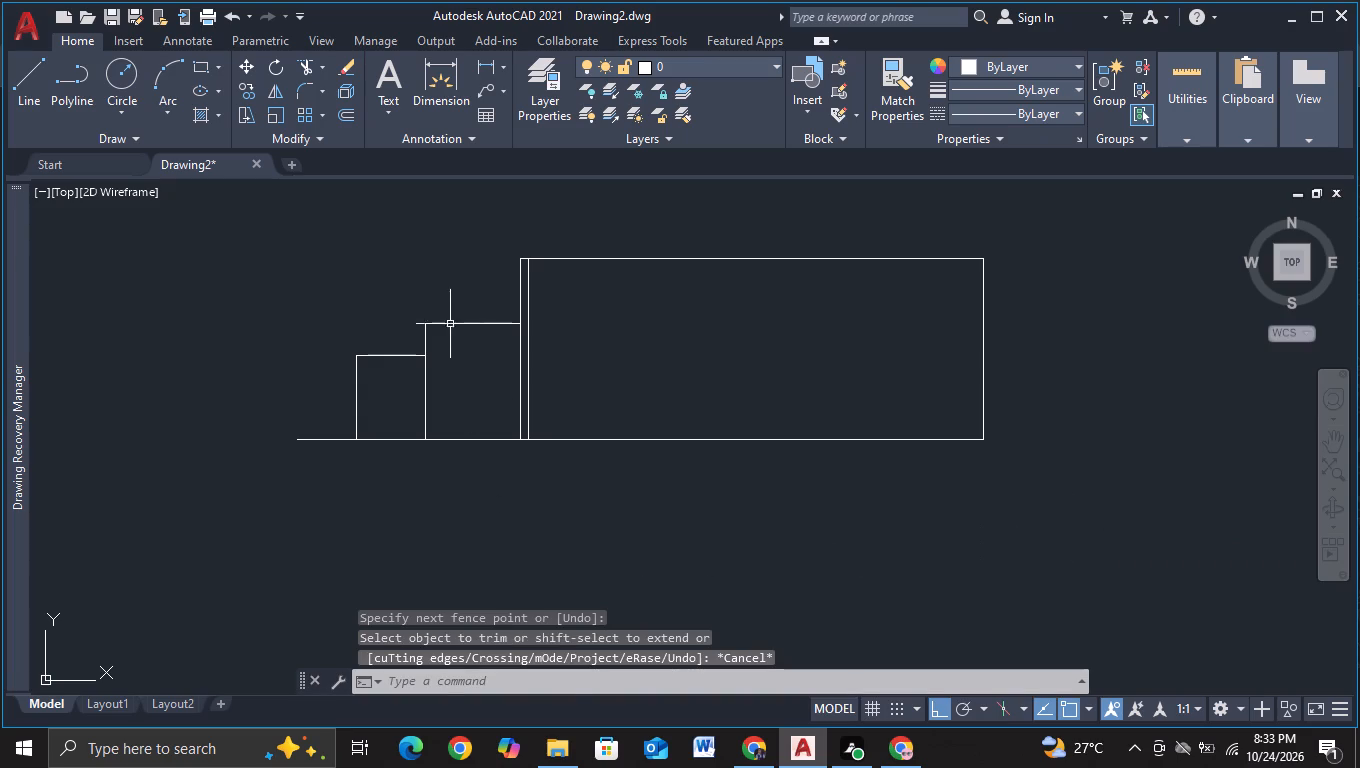
Copy the tall double vertical lines at the long block's start to about 6.2, 11.9 and 17.5 to the right.
{"action": "left_click_drag", "start_coordinate": [494, 305], "coordinate": [571, 305]}
{"action": "key", "text": "Escape"}
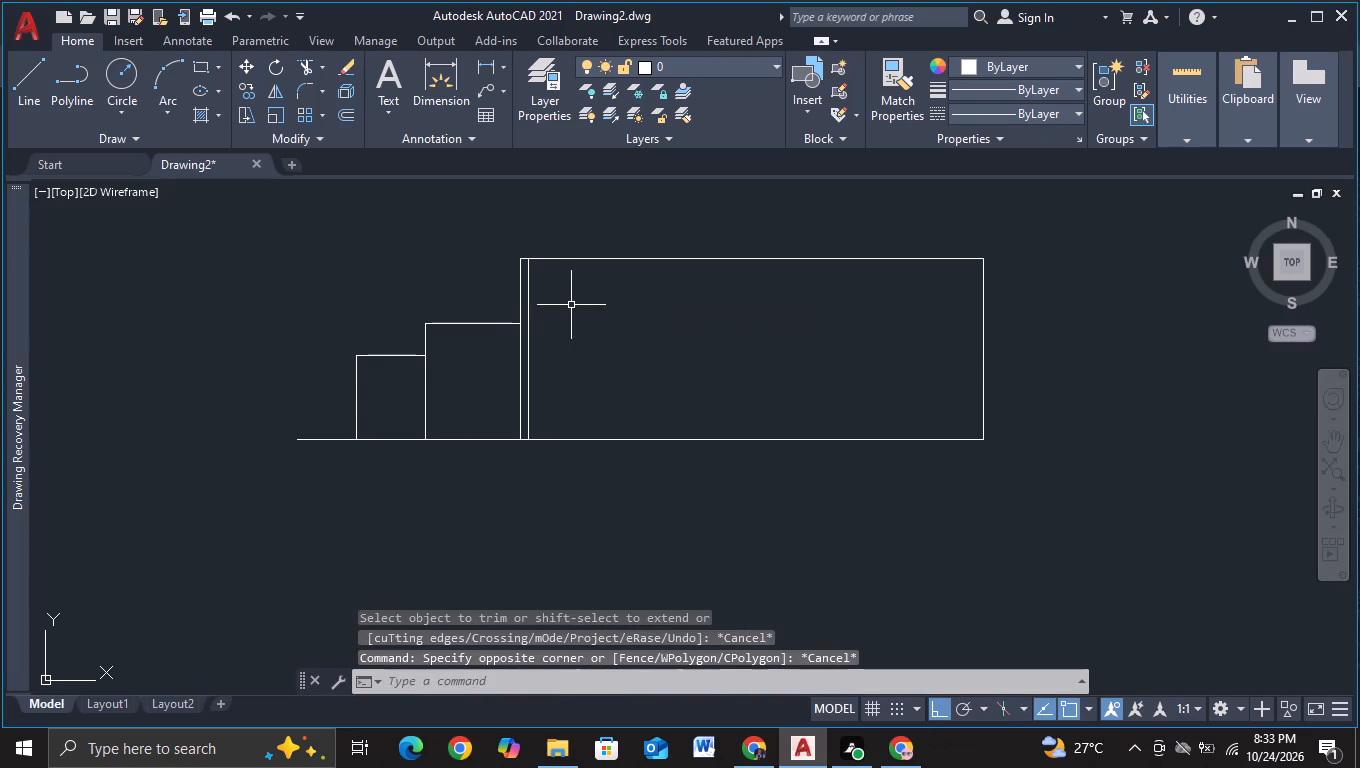
{"action": "left_click_drag", "start_coordinate": [571, 305], "coordinate": [469, 288]}
{"action": "key", "text": "Escape"}
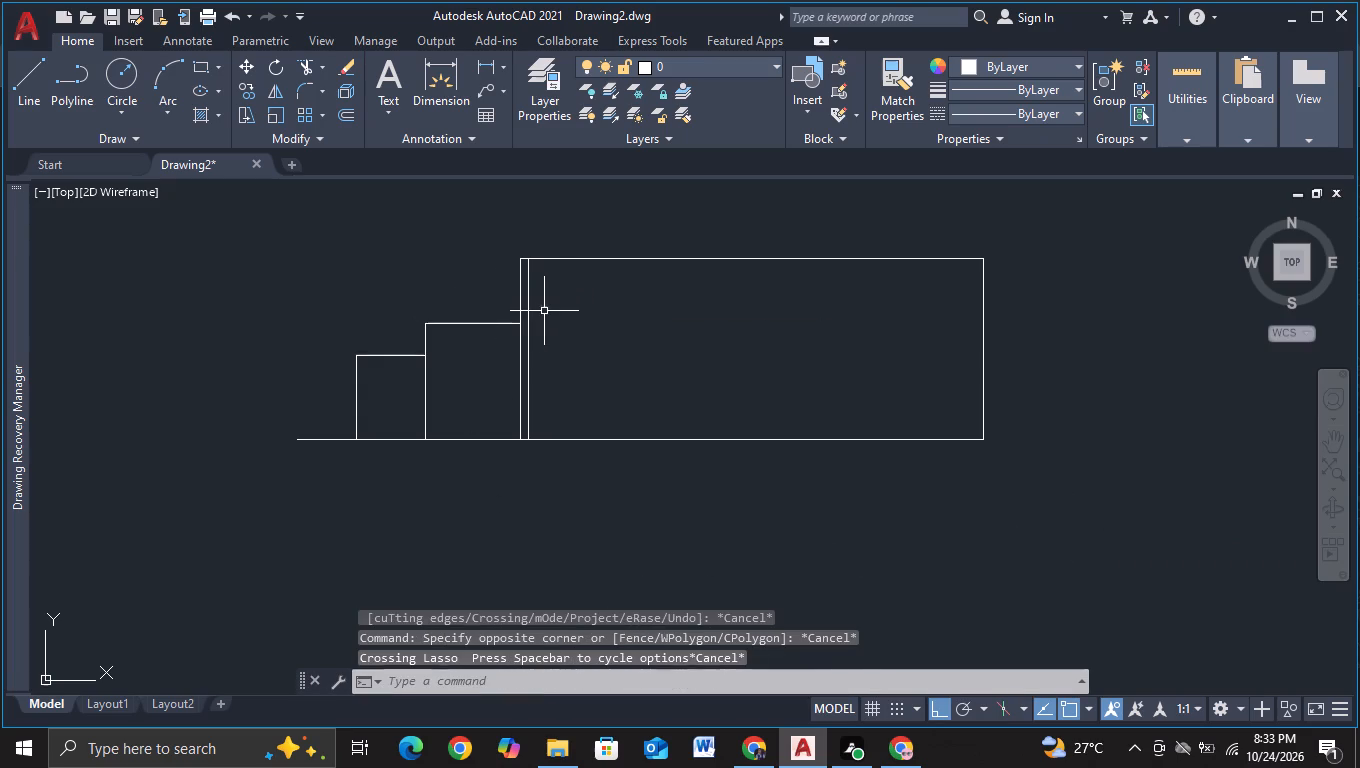
{"action": "left_click_drag", "start_coordinate": [550, 307], "coordinate": [472, 297]}
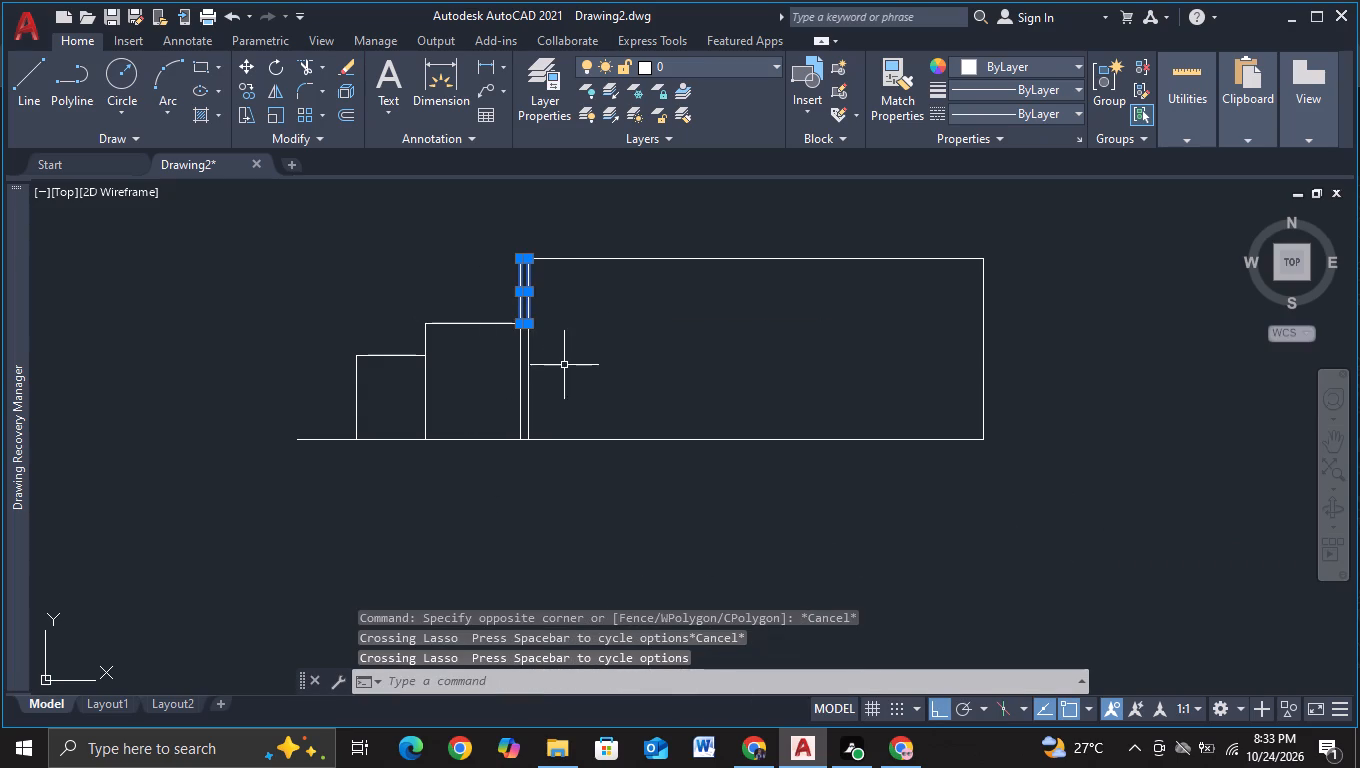
{"action": "left_click_drag", "start_coordinate": [568, 366], "coordinate": [472, 364]}
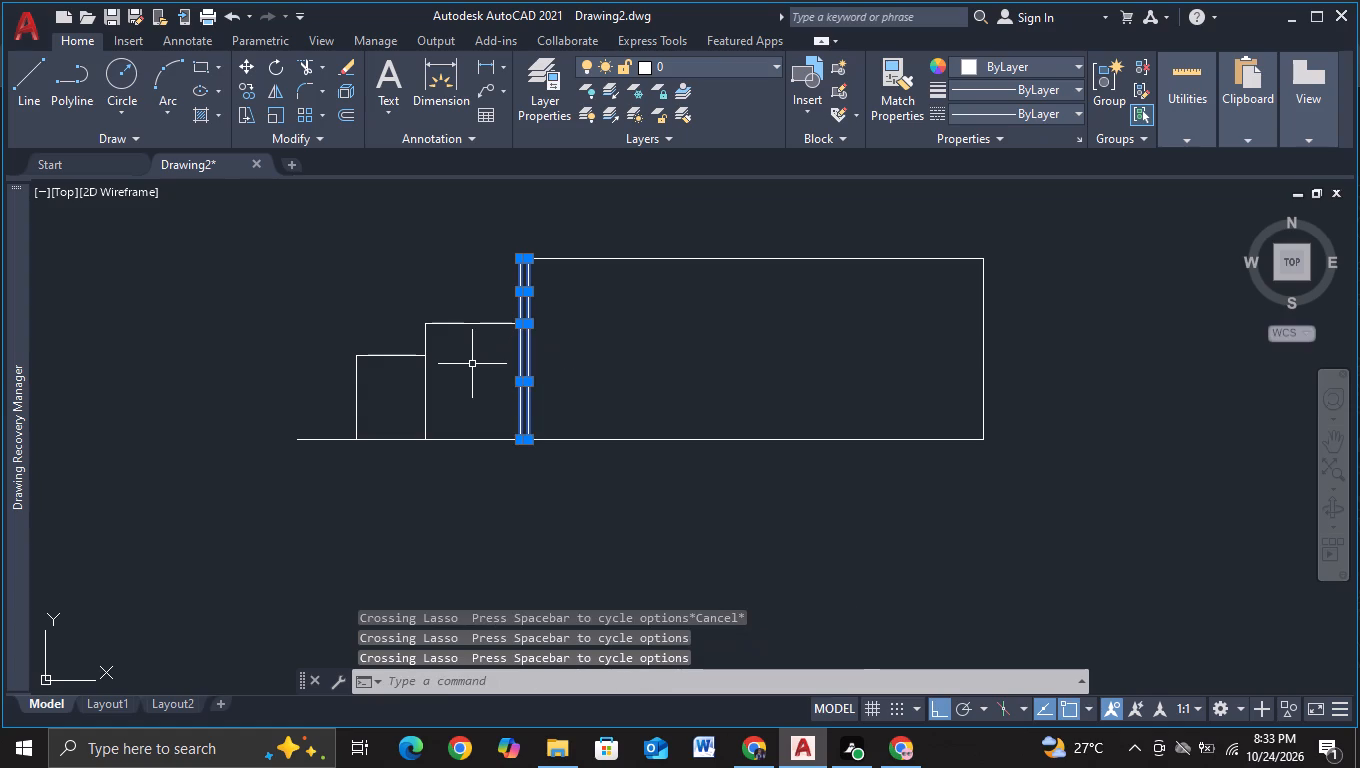
{"action": "key", "text": "c"}
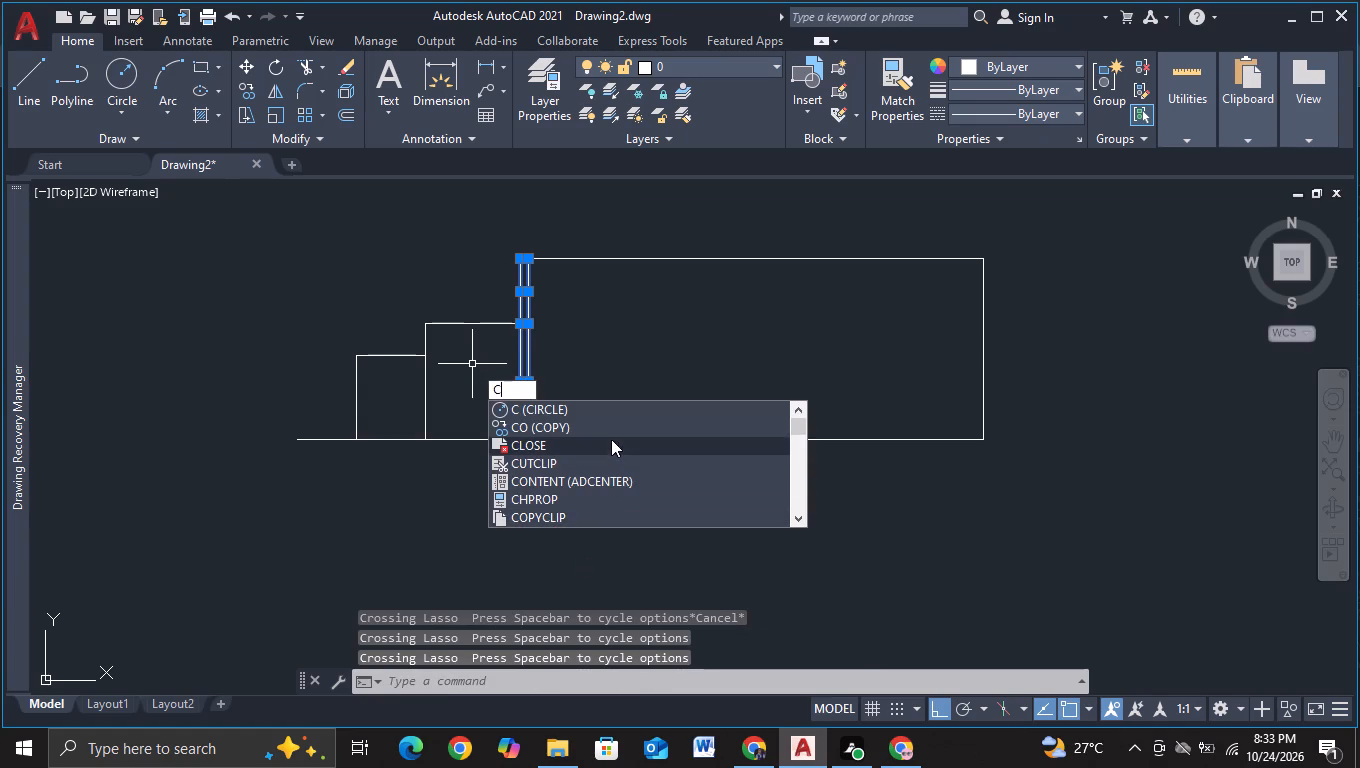
{"action": "left_click", "coordinate": [598, 431]}
{"action": "left_click", "coordinate": [594, 380]}
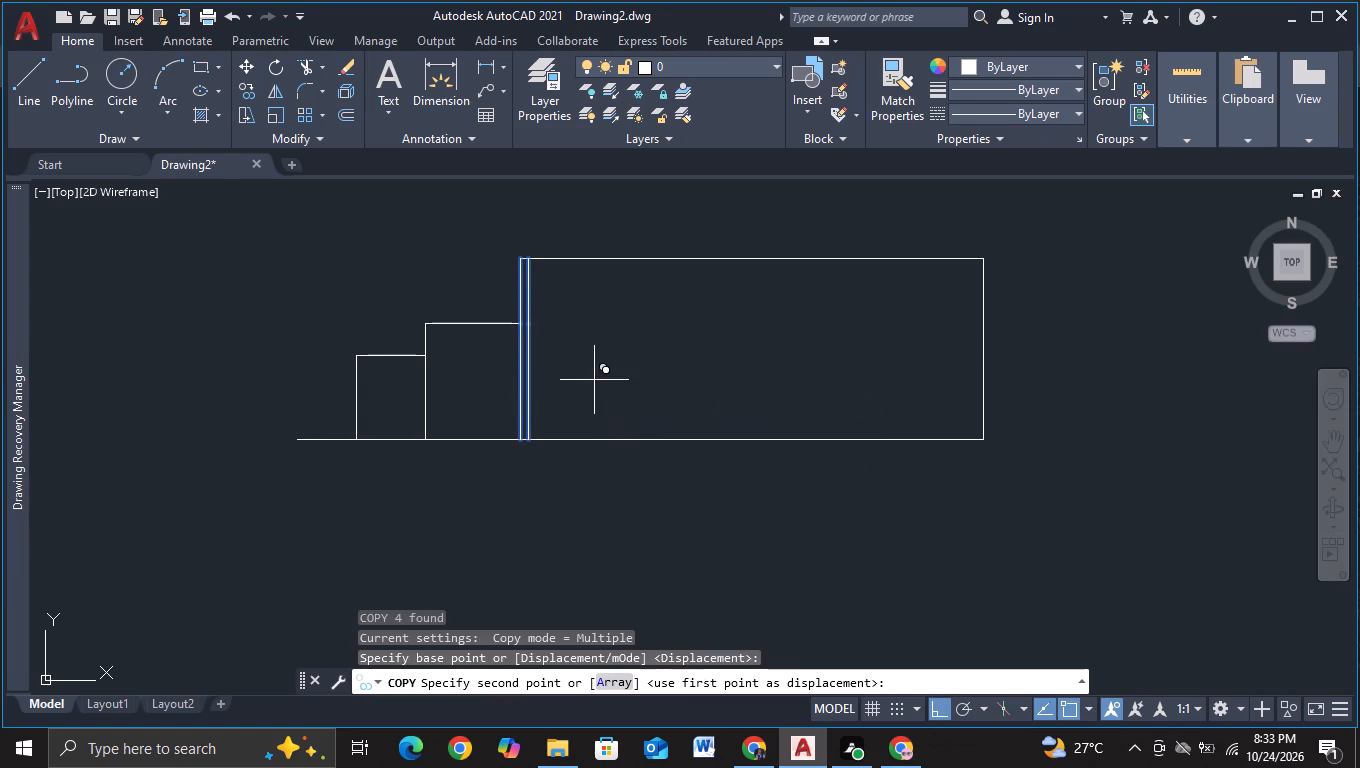
{"action": "left_click", "coordinate": [719, 387]}
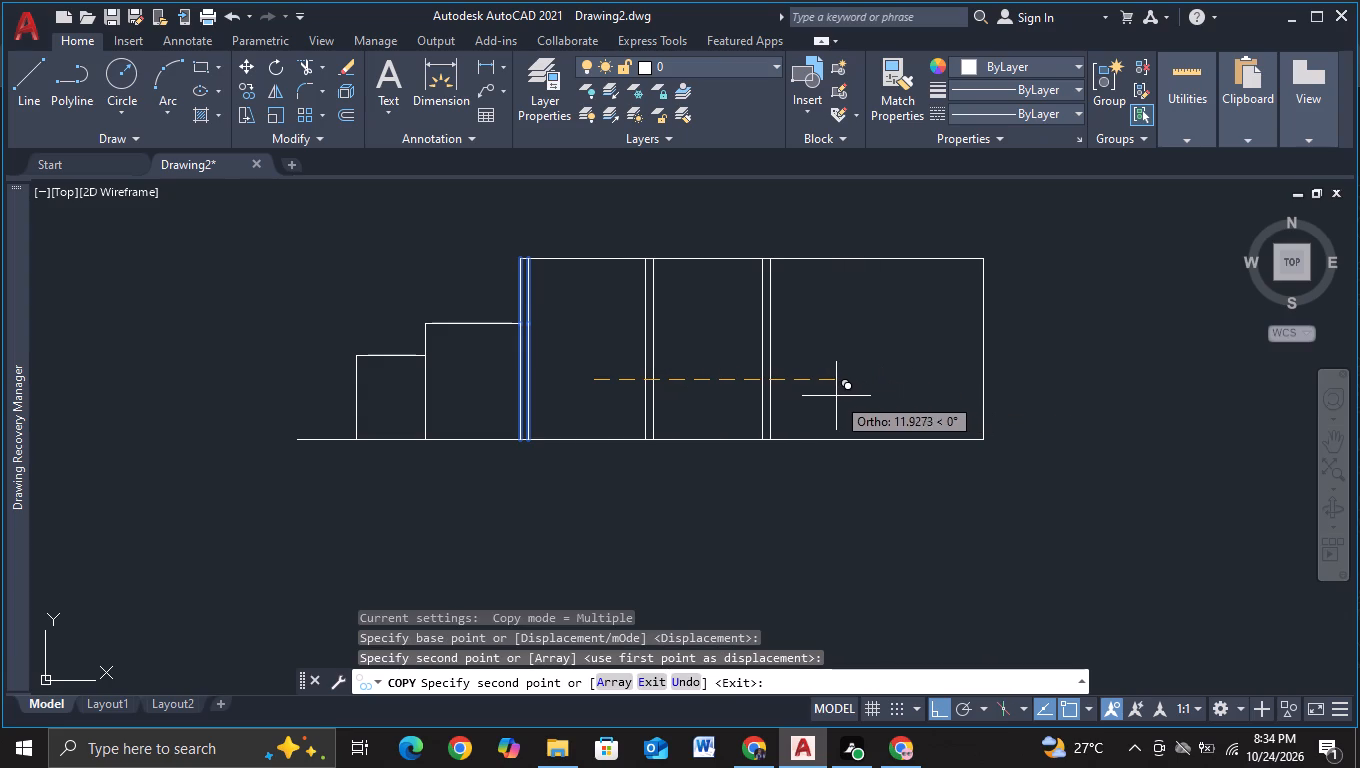
{"action": "left_click", "coordinate": [836, 396]}
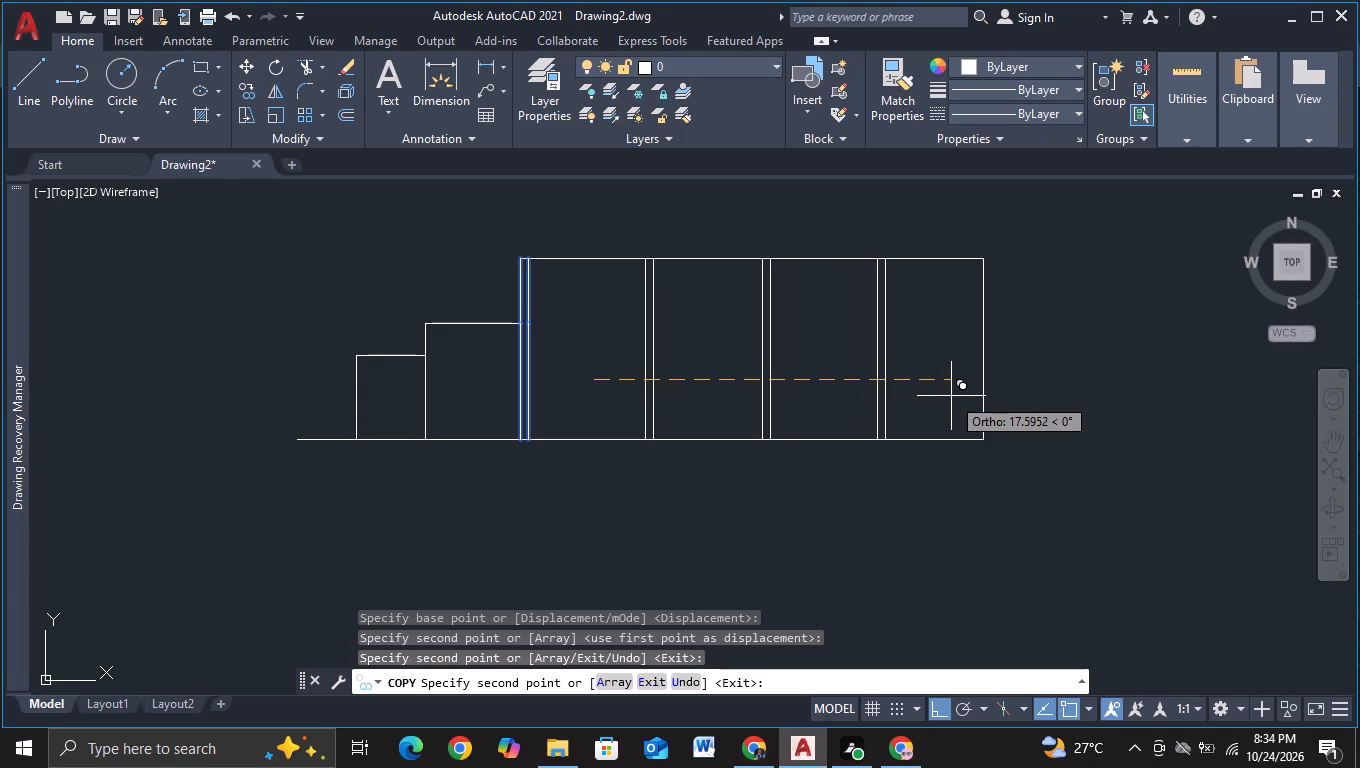
{"action": "left_click", "coordinate": [948, 396]}
{"action": "key", "text": "Escape"}
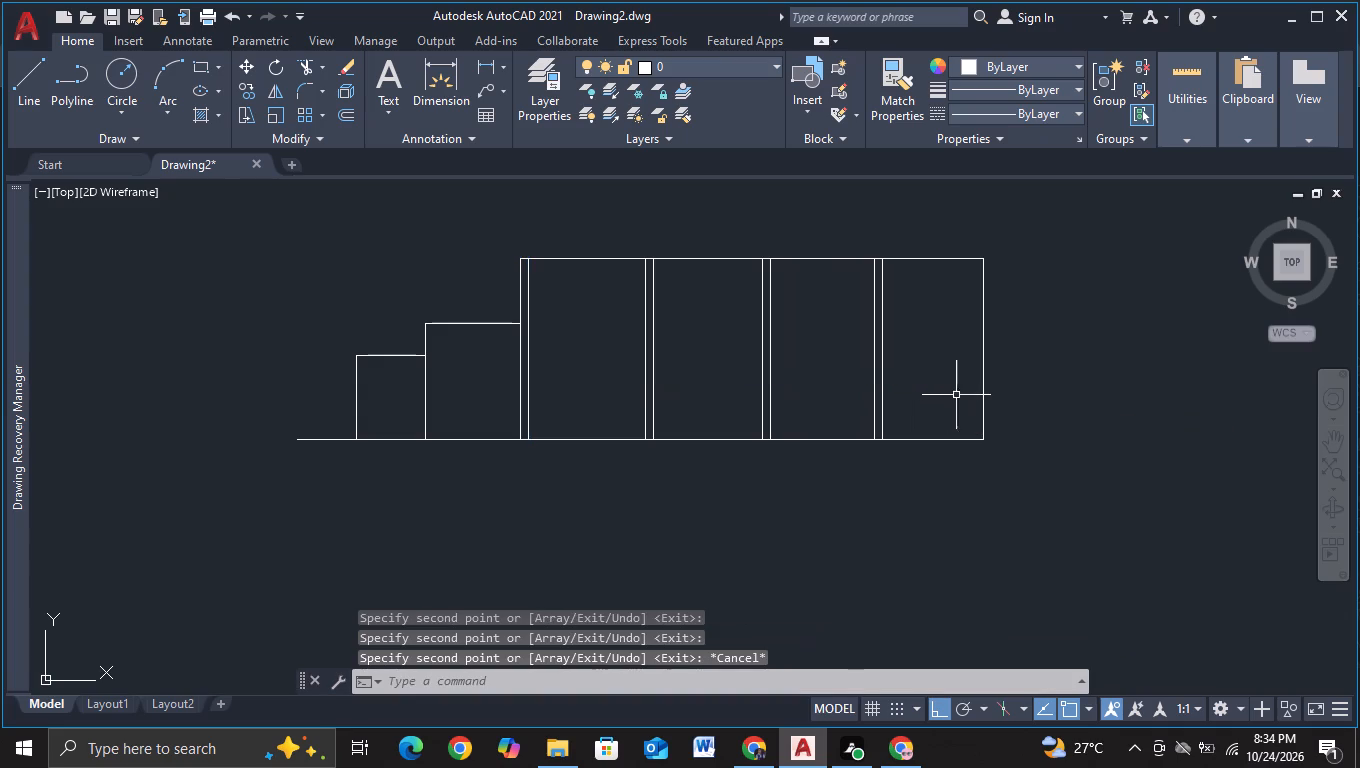
Move the long block's right end vertical line about 0.94 to the right.
{"action": "left_click", "coordinate": [985, 392]}
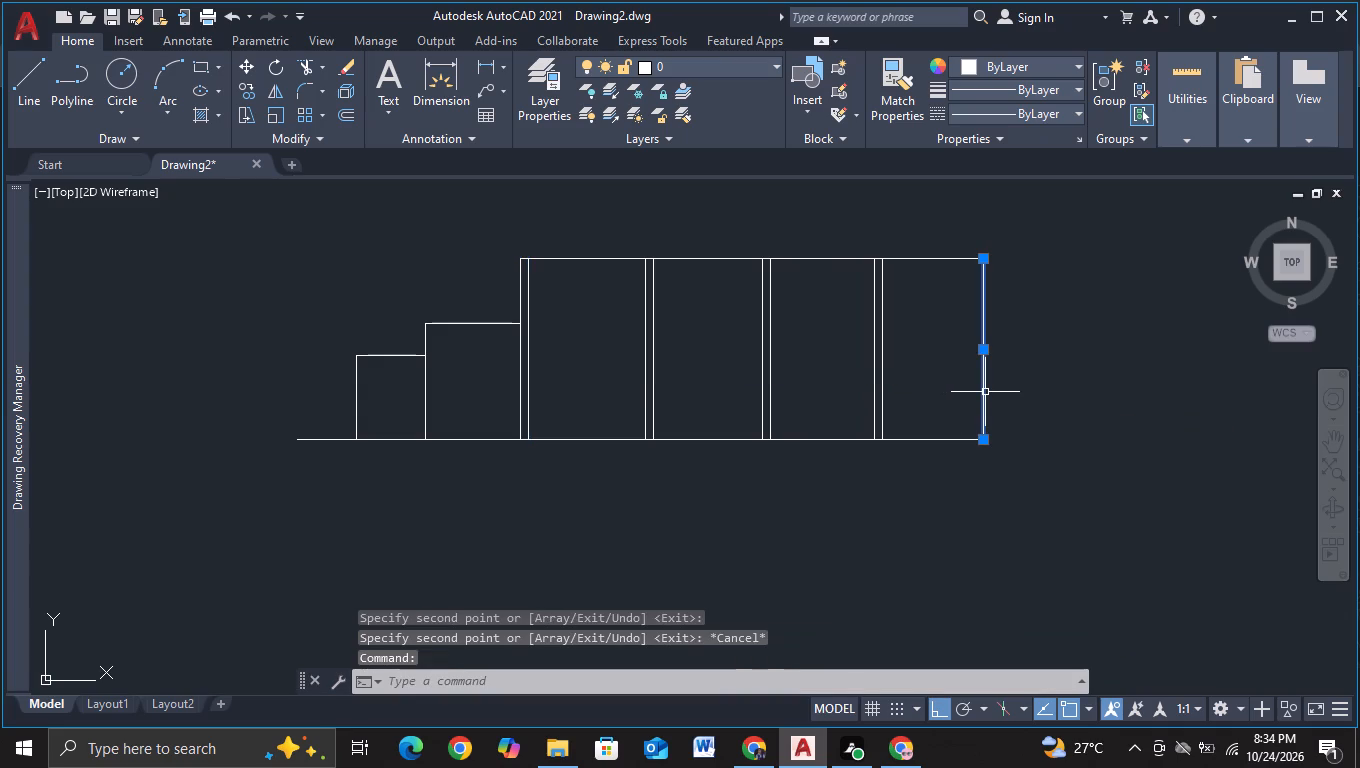
{"action": "key", "text": "m"}
{"action": "double_click", "coordinate": [1037, 438]}
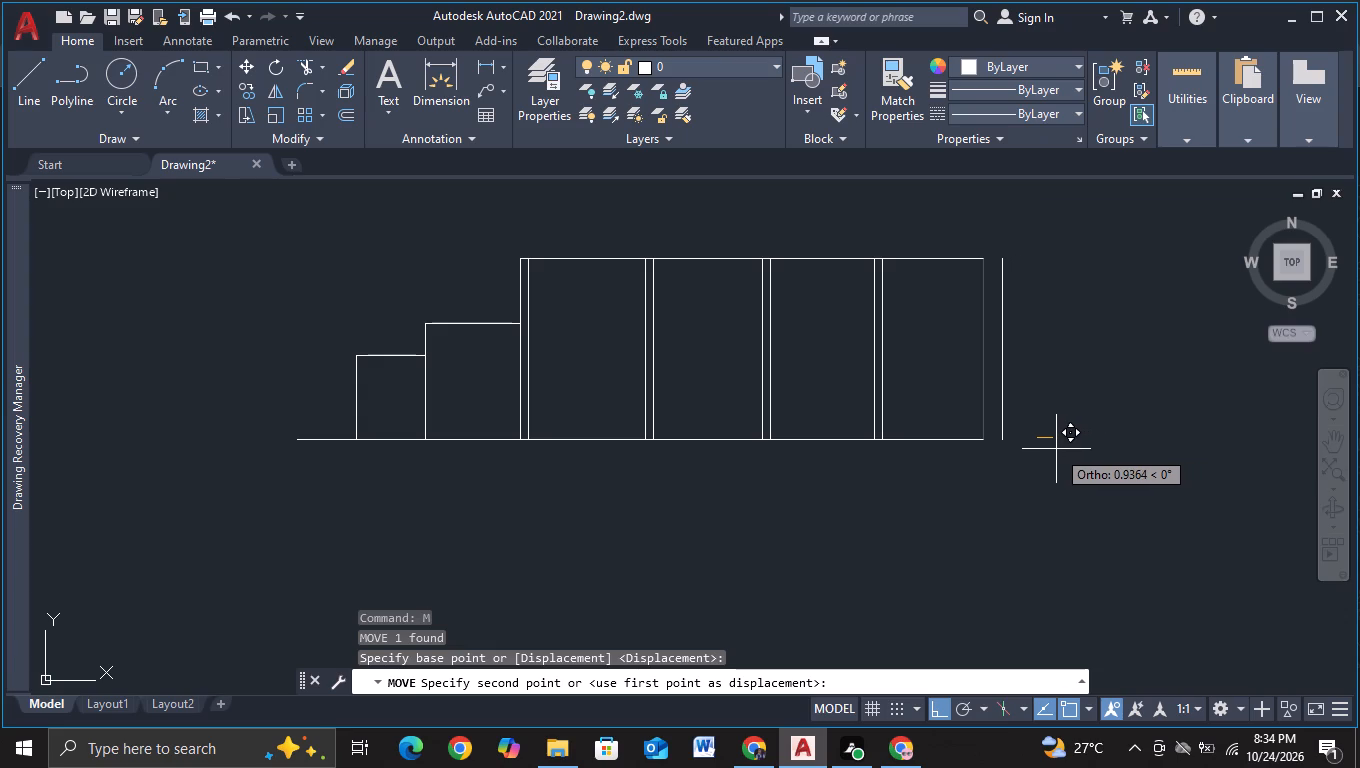
{"action": "left_click", "coordinate": [1056, 449]}
{"action": "key", "text": "Escape"}
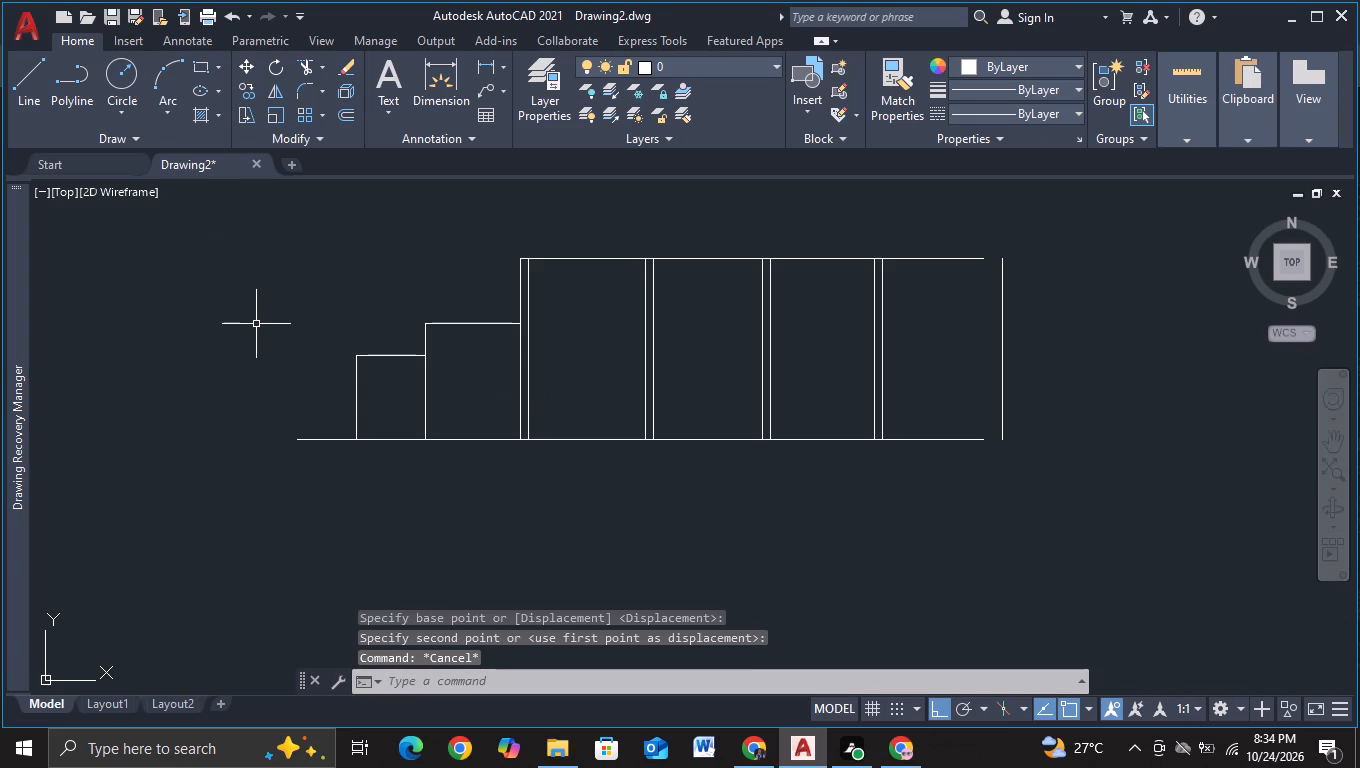
Extend the long block's top line and the base line to the moved end vertical.
{"action": "key", "text": "e"}
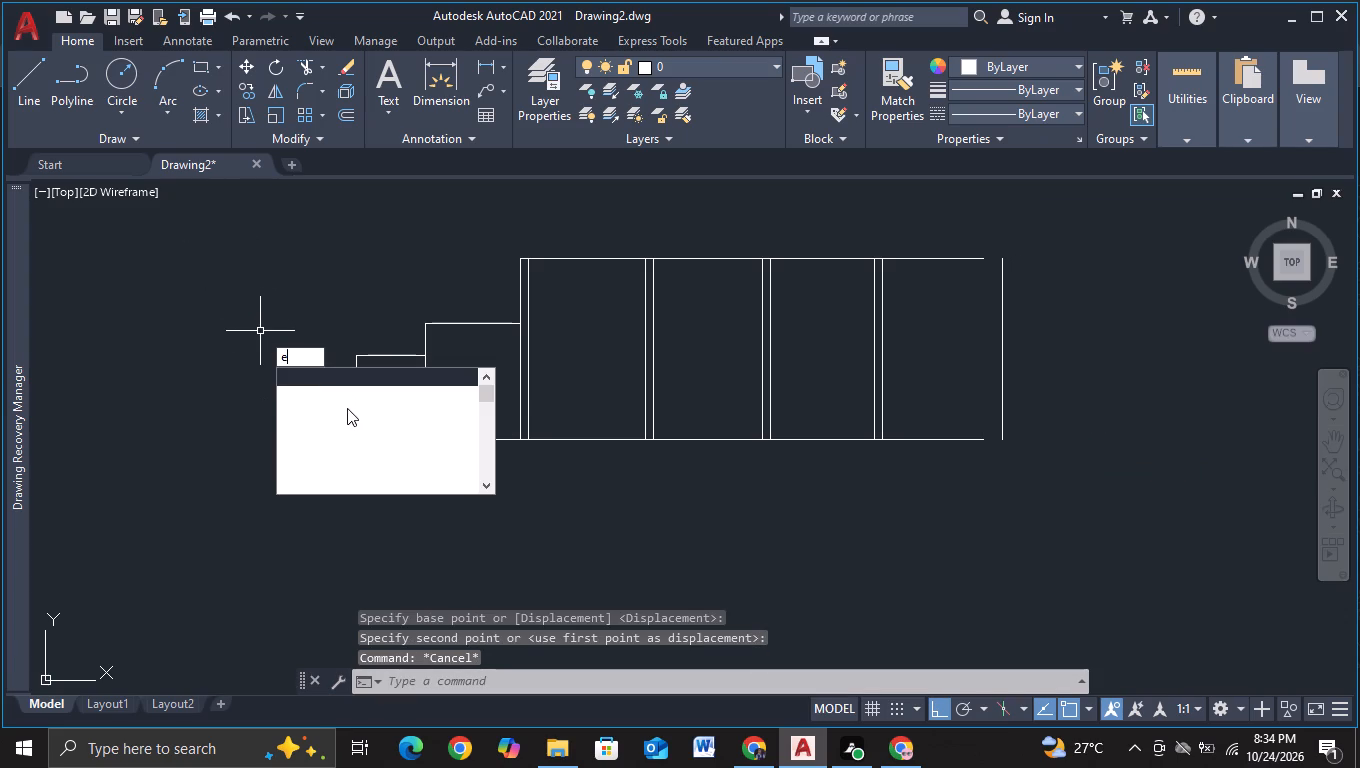
{"action": "left_click", "coordinate": [357, 395]}
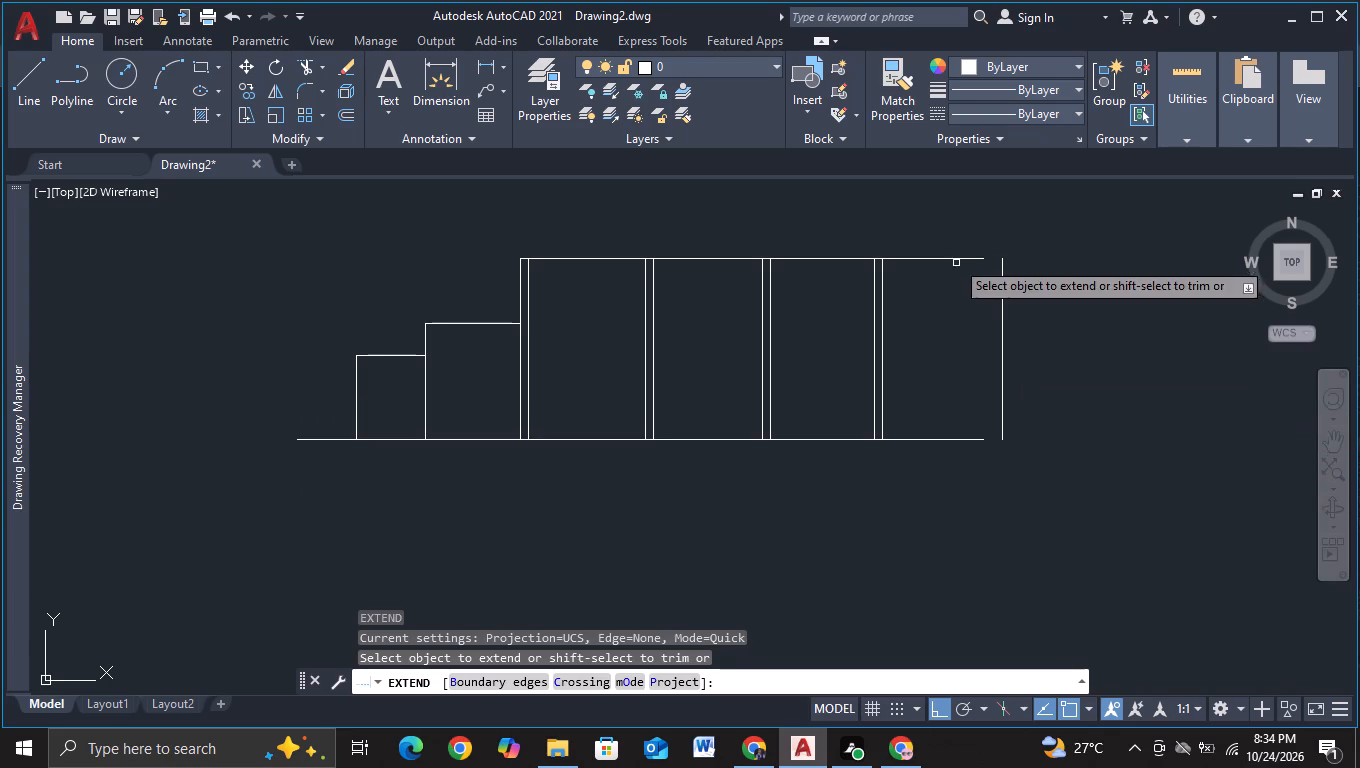
{"action": "left_click_drag", "start_coordinate": [951, 232], "coordinate": [939, 522]}
{"action": "key", "text": "Escape"}
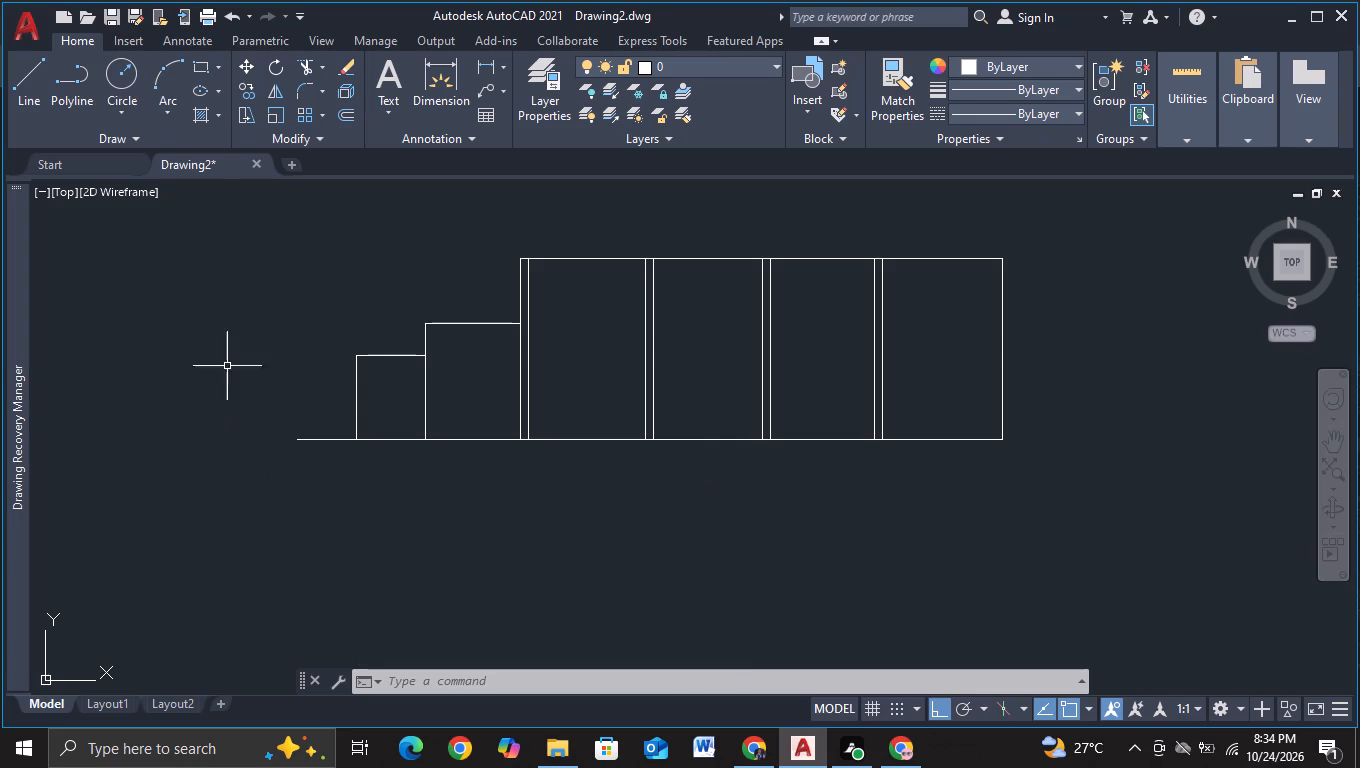
Draw a horizontal line just below the long block's top edge, crossing the first bay and the double lines on both sides.
{"action": "left_click", "coordinate": [33, 109]}
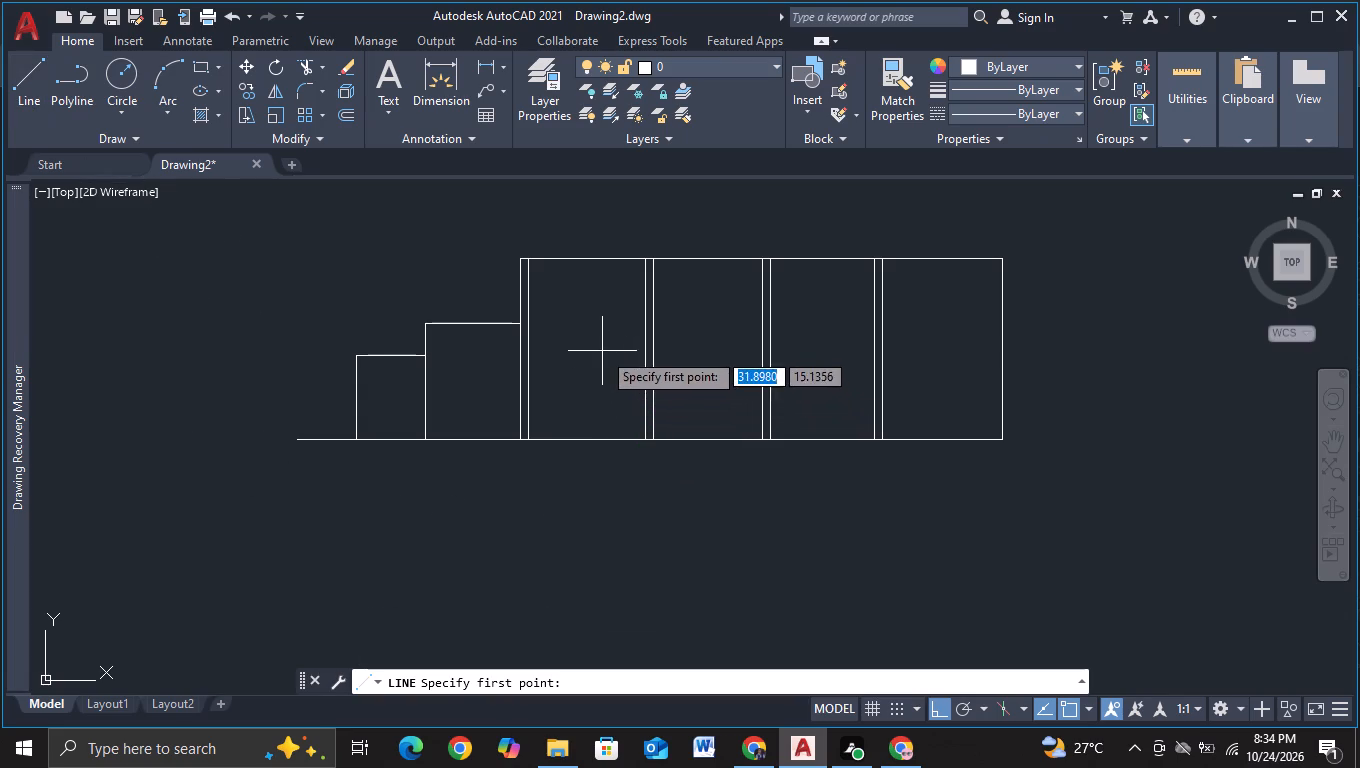
{"action": "scroll", "coordinate": [602, 351], "scroll_direction": "up", "scroll_amount": 1}
{"action": "middle_click_drag", "start_coordinate": [558, 419], "coordinate": [506, 582]}
{"action": "scroll", "coordinate": [464, 464], "scroll_direction": "up", "scroll_amount": 2}
{"action": "left_click", "coordinate": [289, 263]}
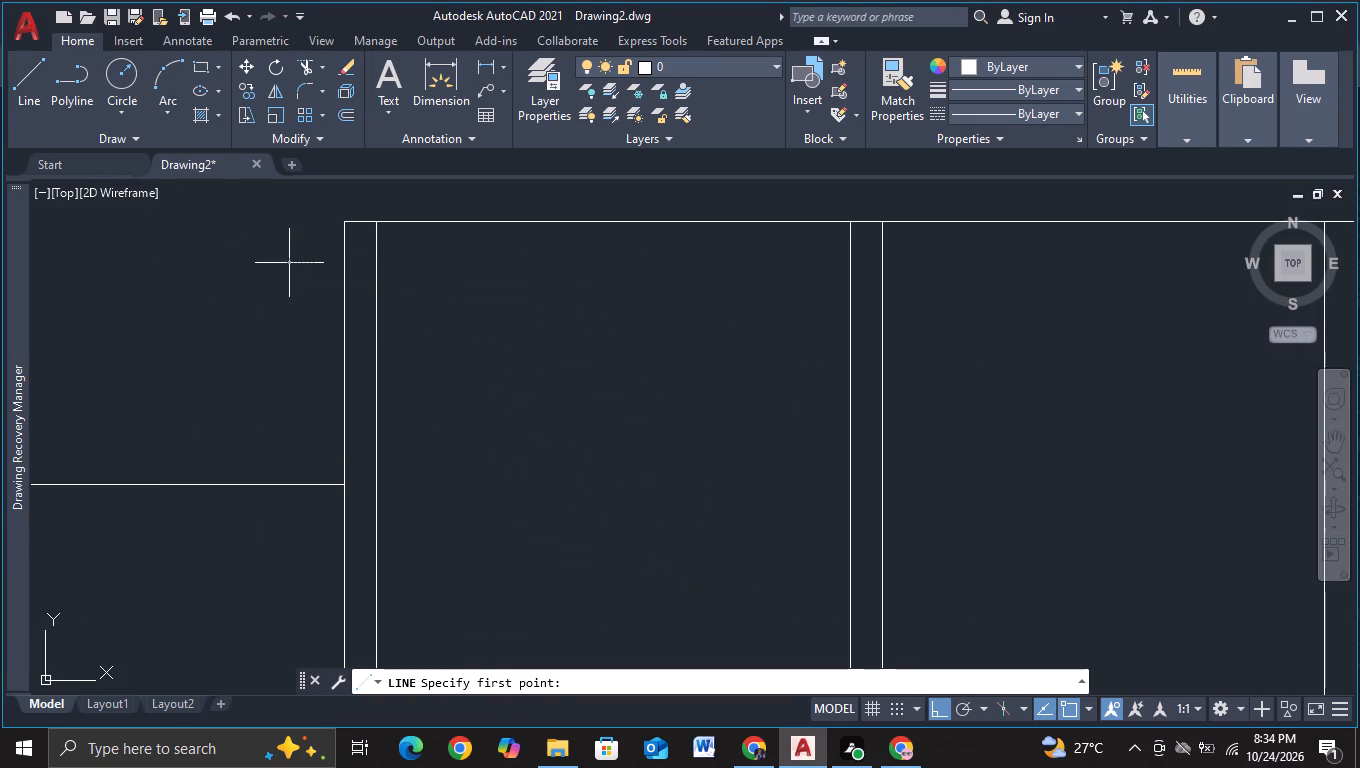
{"action": "left_click", "coordinate": [1049, 280]}
{"action": "key", "text": "Escape"}
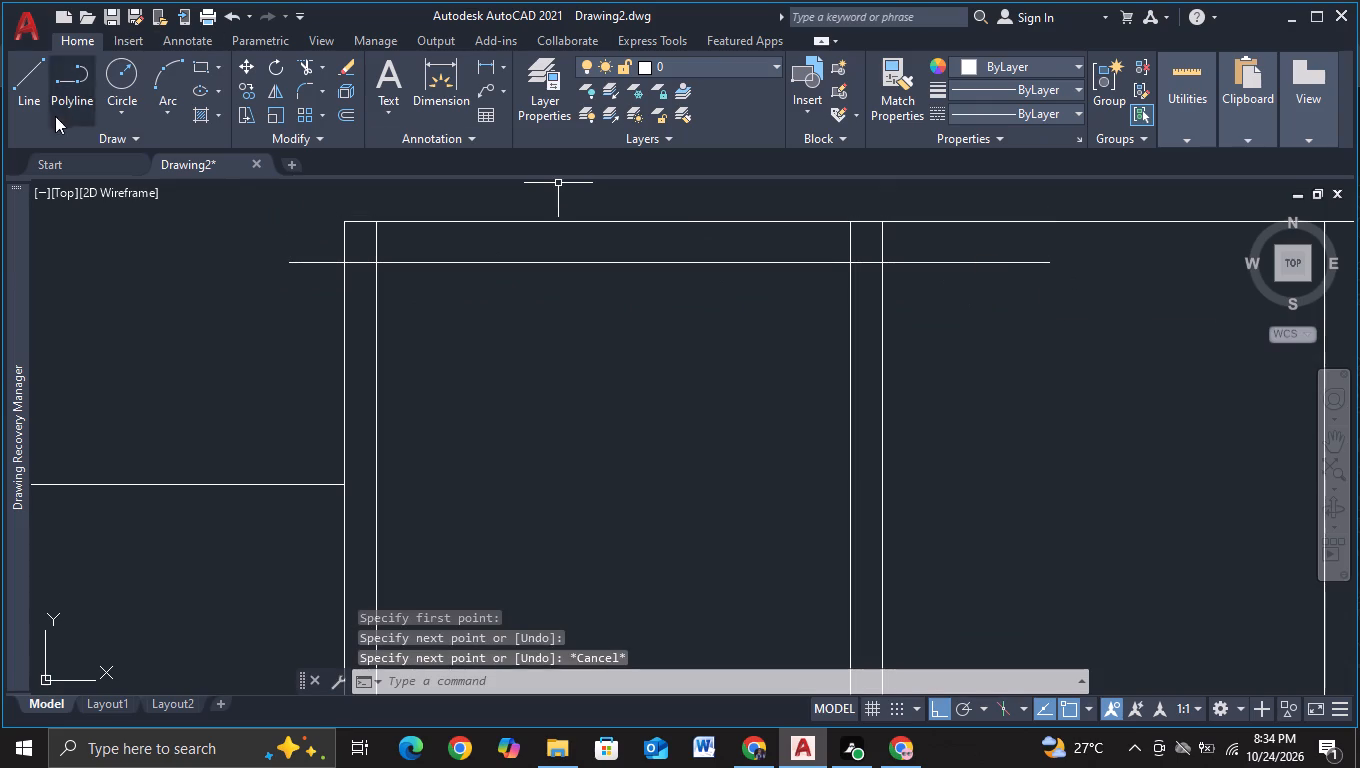
Trim the new horizontal line so that it only spans the first bay between the inner column lines.
{"action": "left_click", "coordinate": [305, 65]}
{"action": "left_click_drag", "start_coordinate": [303, 225], "coordinate": [301, 348]}
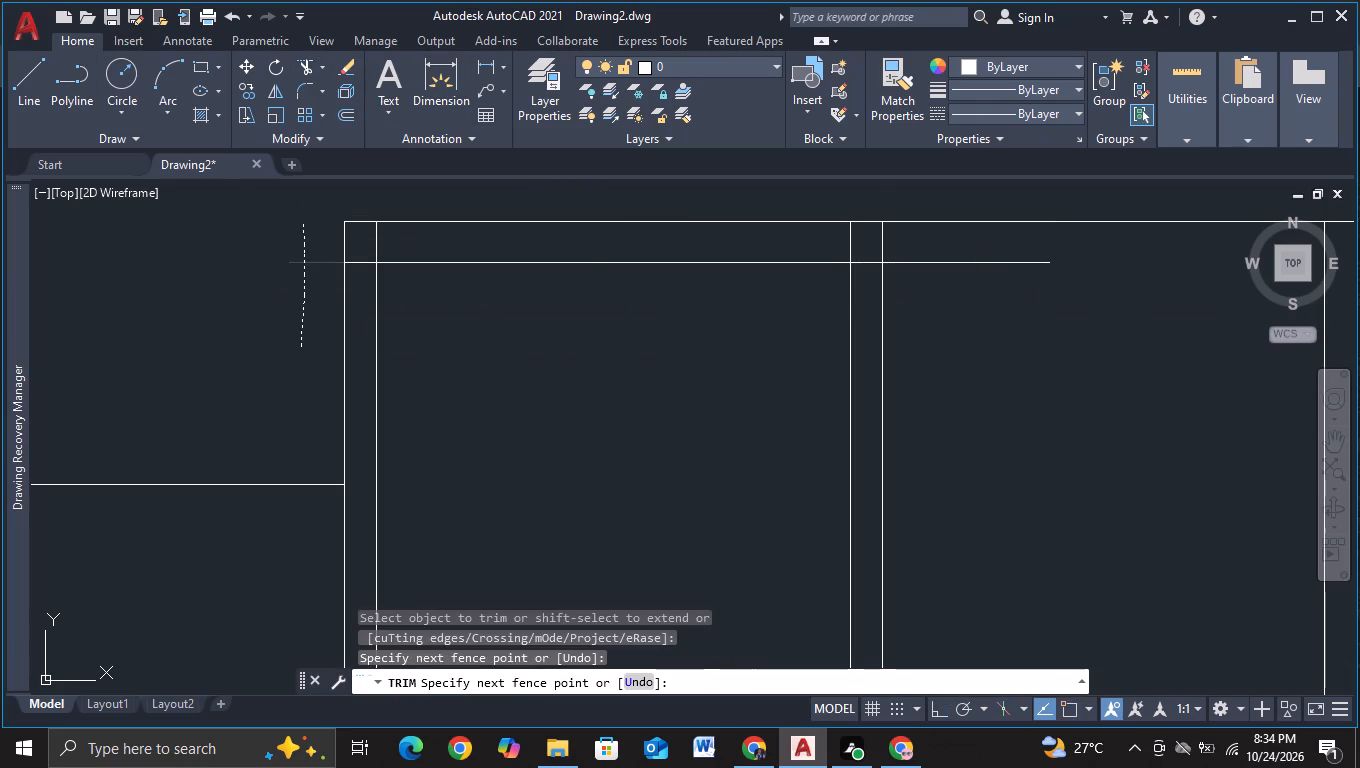
{"action": "left_click_drag", "start_coordinate": [1003, 237], "coordinate": [1002, 330]}
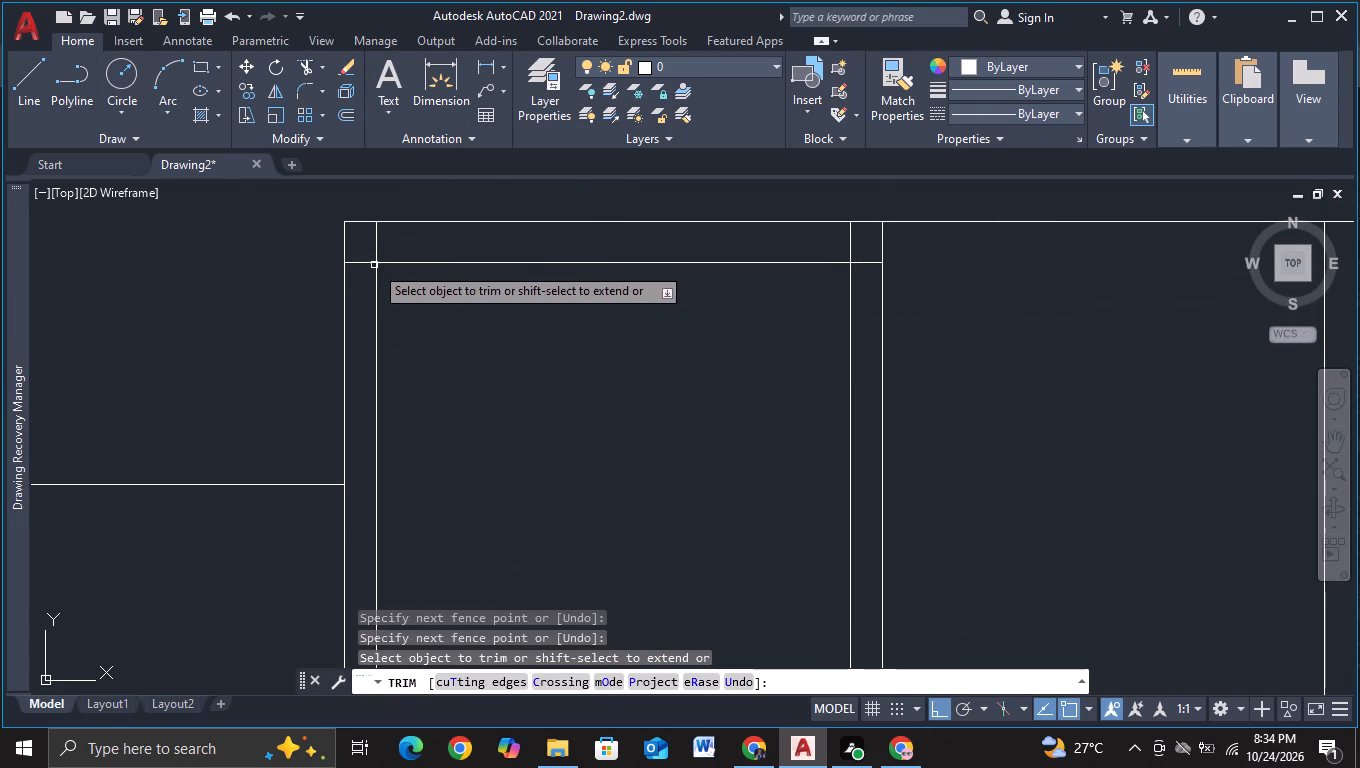
{"action": "left_click_drag", "start_coordinate": [360, 244], "coordinate": [360, 263]}
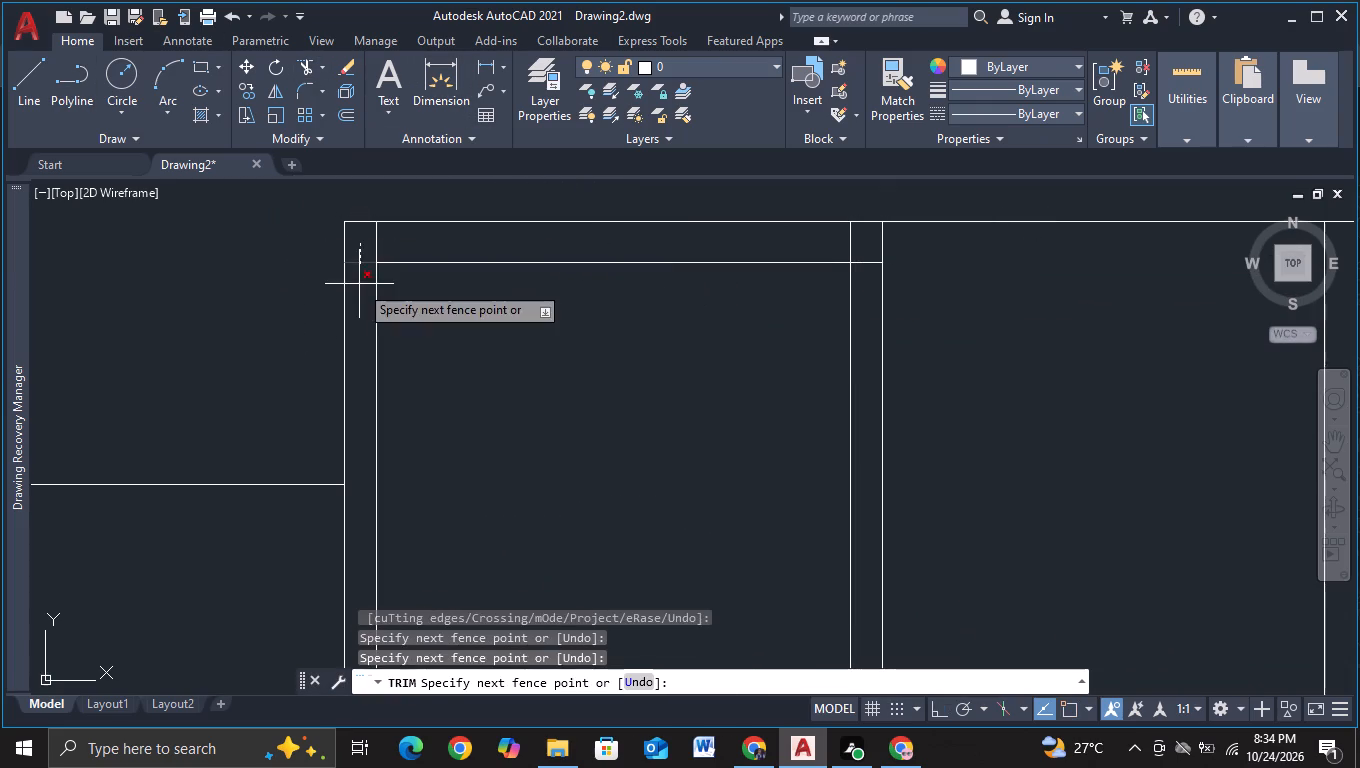
{"action": "left_click", "coordinate": [359, 284]}
{"action": "left_click", "coordinate": [869, 245]}
{"action": "left_click", "coordinate": [854, 301]}
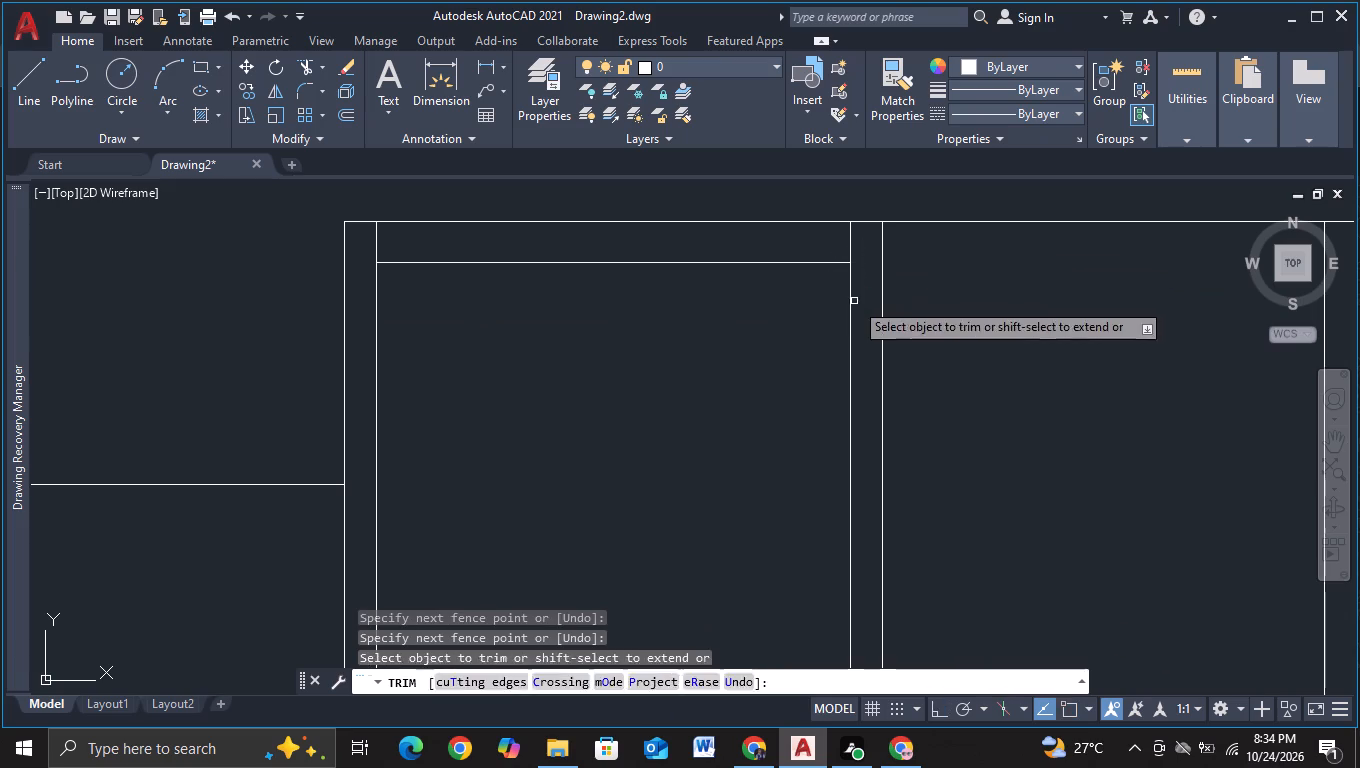
{"action": "key", "text": "Escape"}
Draw a short vertical line through the first bay's top band, close to its left column, crossing the block's top edge.
{"action": "left_click", "coordinate": [25, 93]}
{"action": "scroll", "coordinate": [410, 298], "scroll_direction": "up", "scroll_amount": 1}
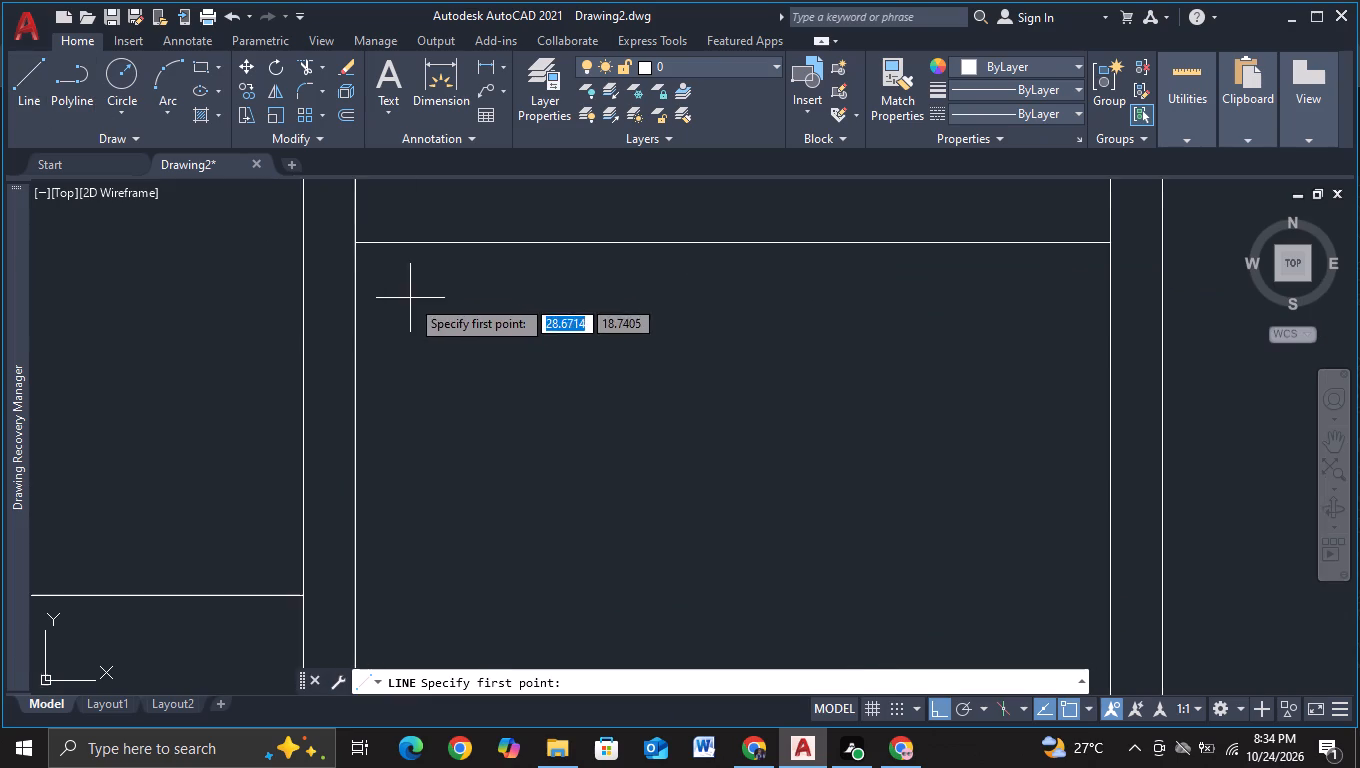
{"action": "middle_click_drag", "start_coordinate": [410, 298], "coordinate": [374, 520]}
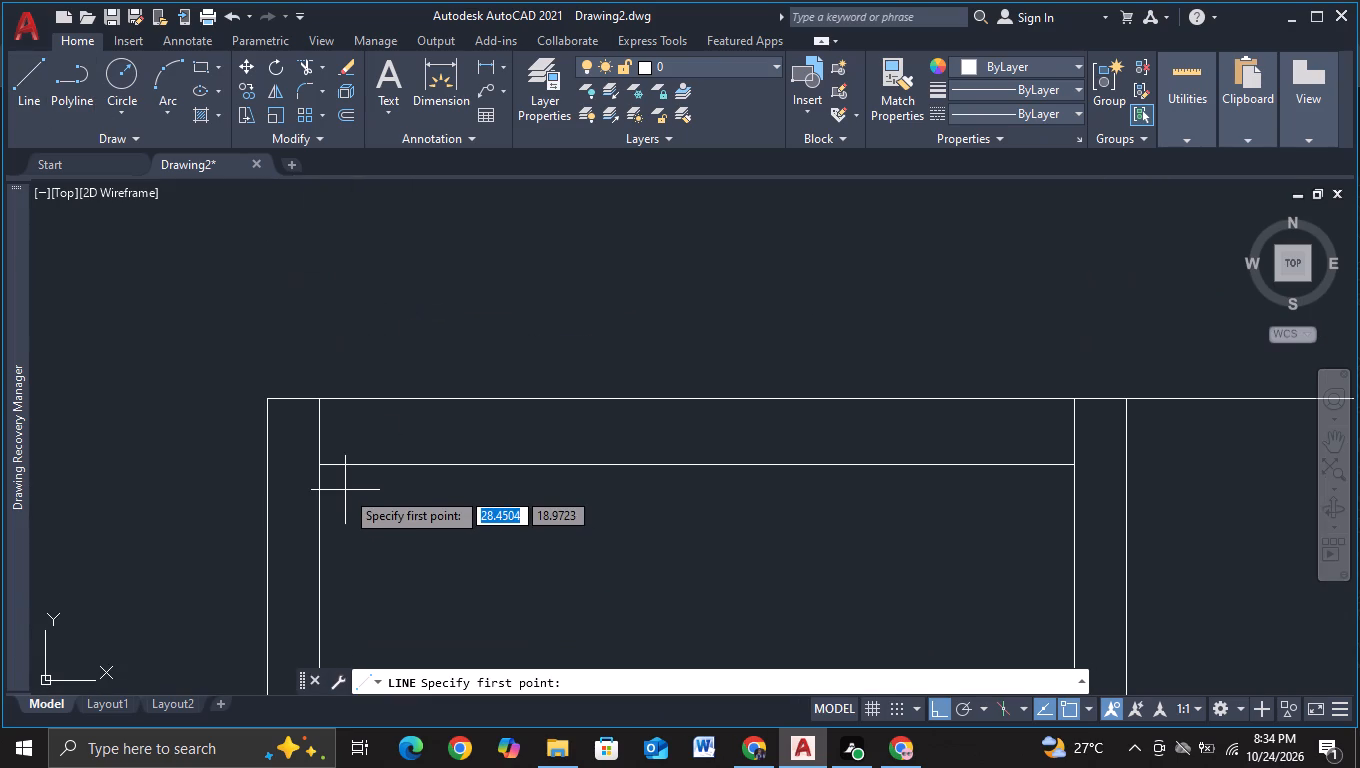
{"action": "left_click", "coordinate": [337, 489]}
{"action": "left_click", "coordinate": [351, 302]}
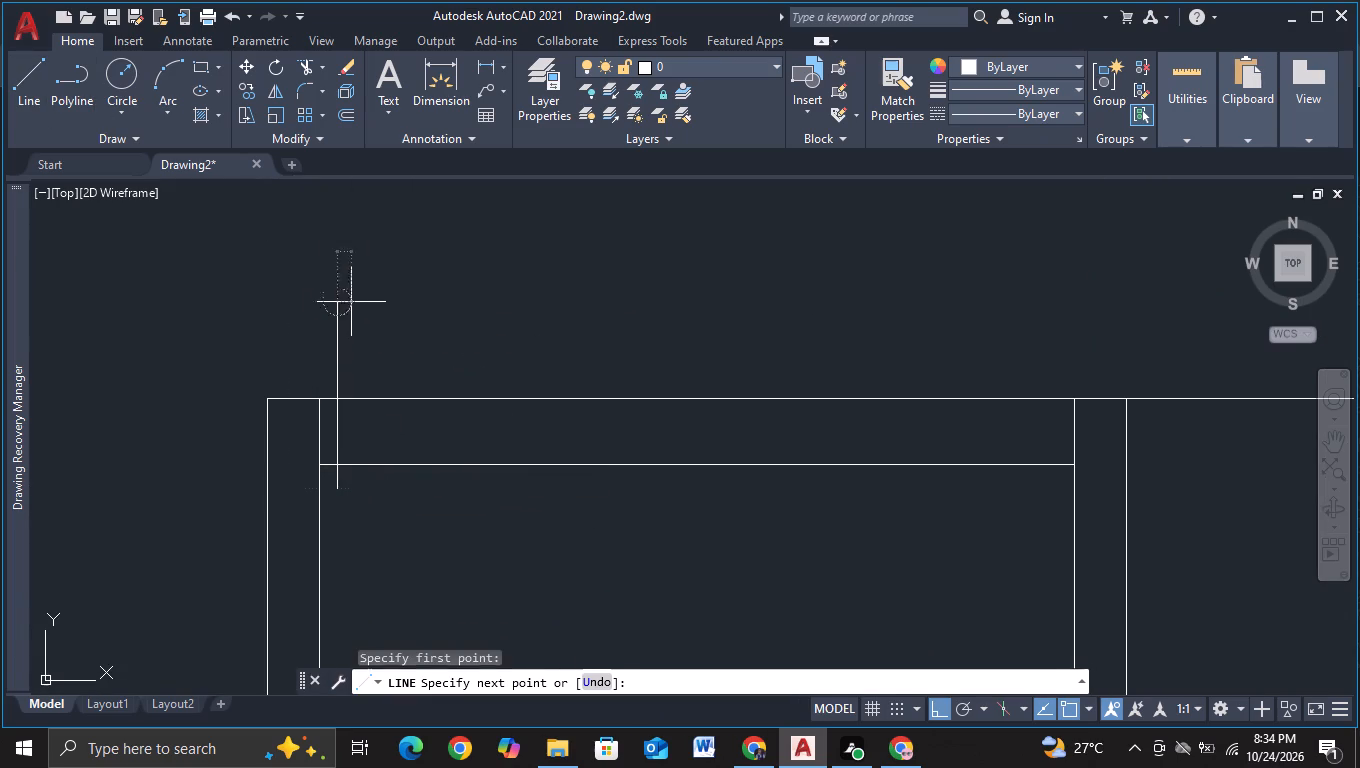
{"action": "key", "text": "Escape"}
Trim the short vertical's ends above the block's top edge and below the band's lower line.
{"action": "left_click", "coordinate": [307, 58]}
{"action": "left_click_drag", "start_coordinate": [273, 335], "coordinate": [324, 350]}
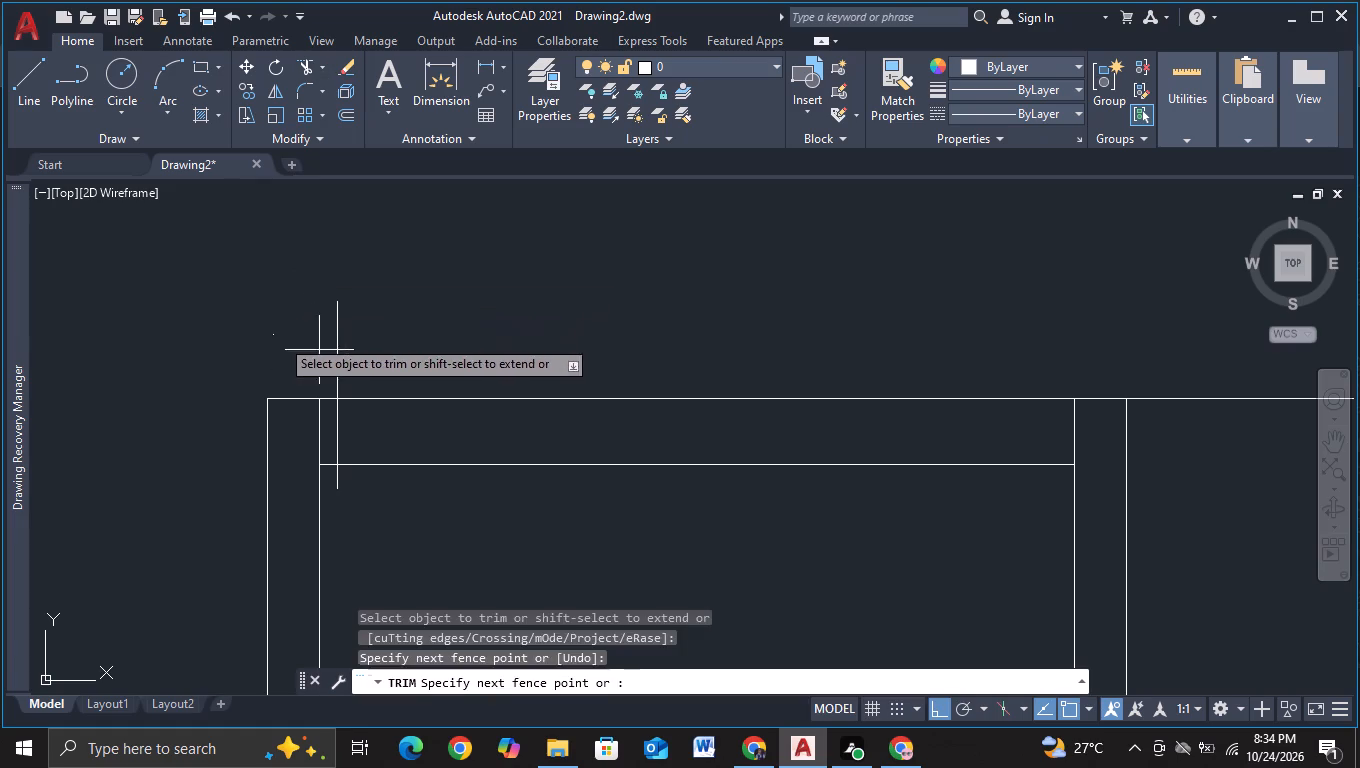
{"action": "left_click_drag", "start_coordinate": [324, 350], "coordinate": [472, 353]}
{"action": "left_click", "coordinate": [329, 479]}
{"action": "left_click", "coordinate": [353, 483]}
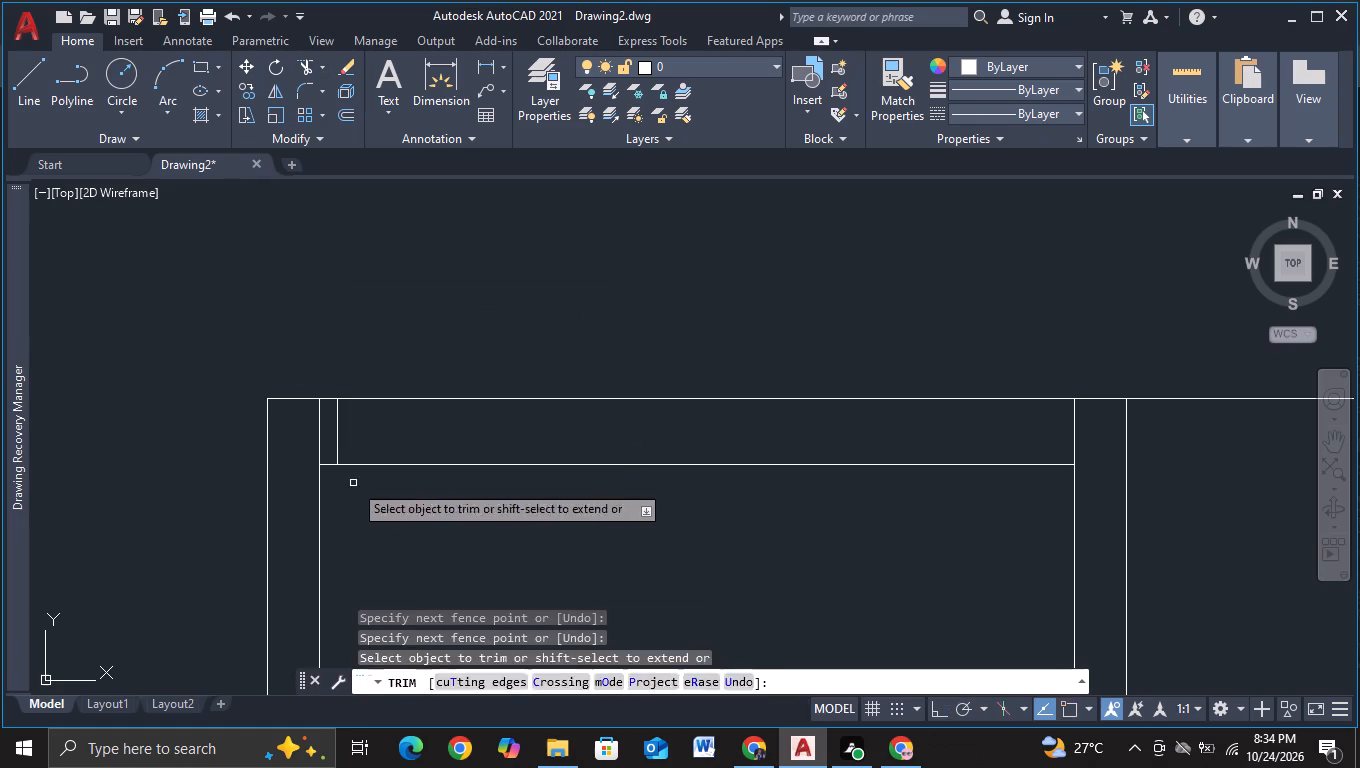
{"action": "key", "text": "Escape"}
Copy the short vertical line 11 times at about 0.12 spacing, filling the first quarter of the first bay's top band.
{"action": "left_click", "coordinate": [338, 418]}
{"action": "key", "text": "c"}
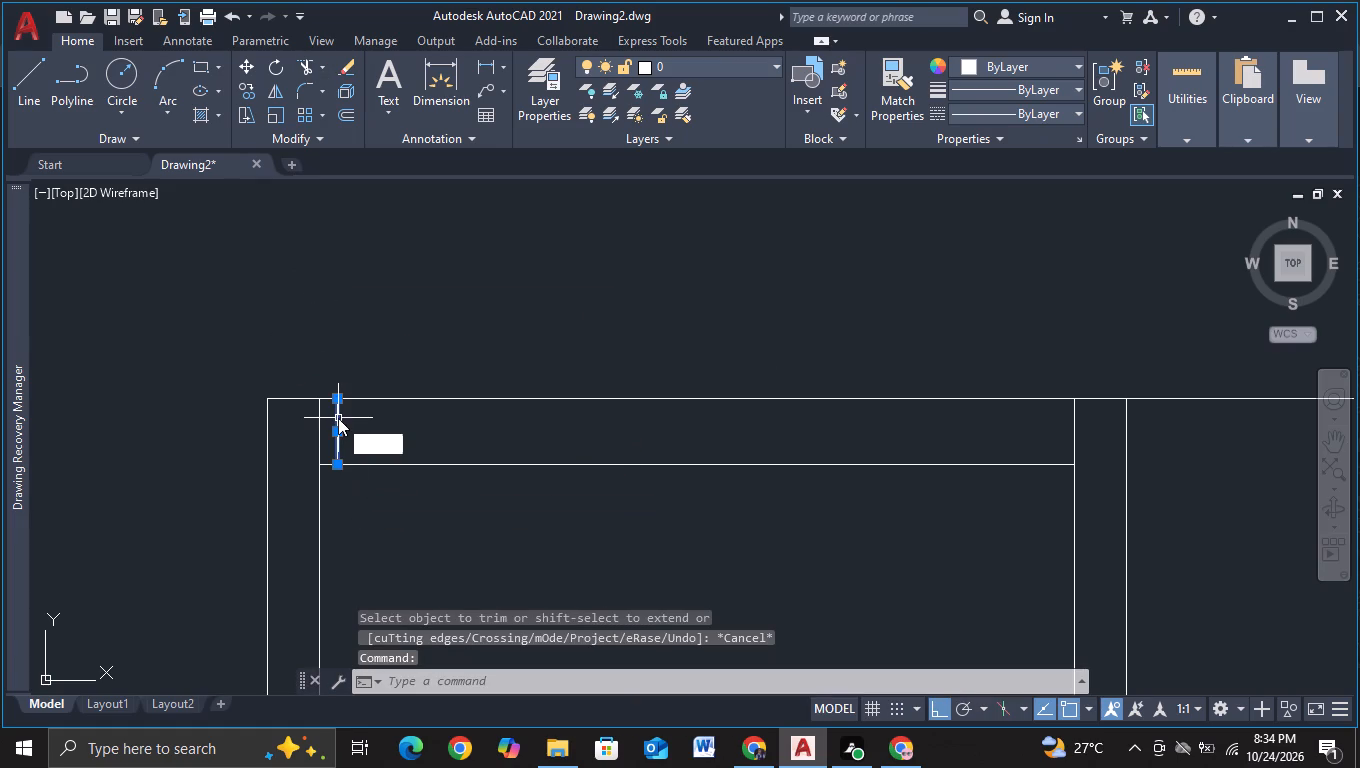
{"action": "left_click", "coordinate": [409, 487]}
{"action": "left_click", "coordinate": [395, 520]}
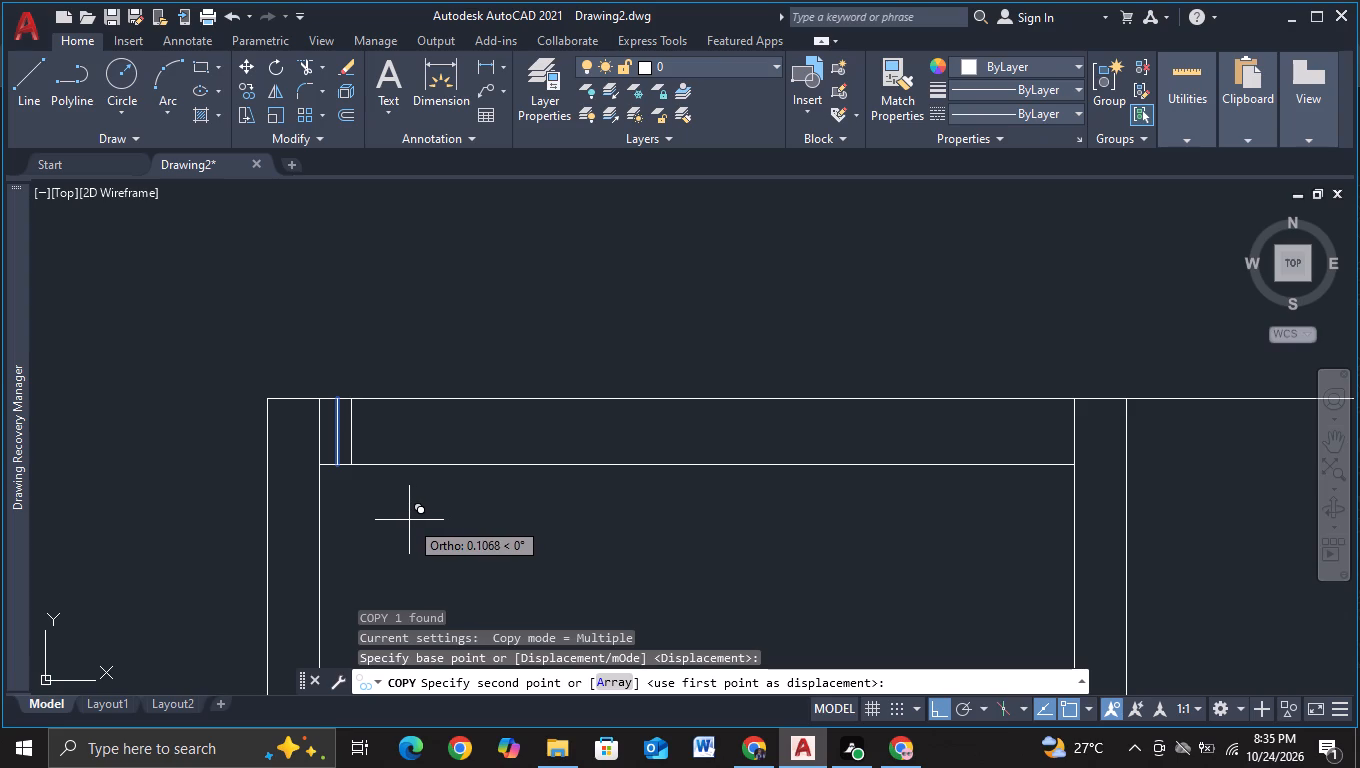
{"action": "left_click", "coordinate": [411, 520]}
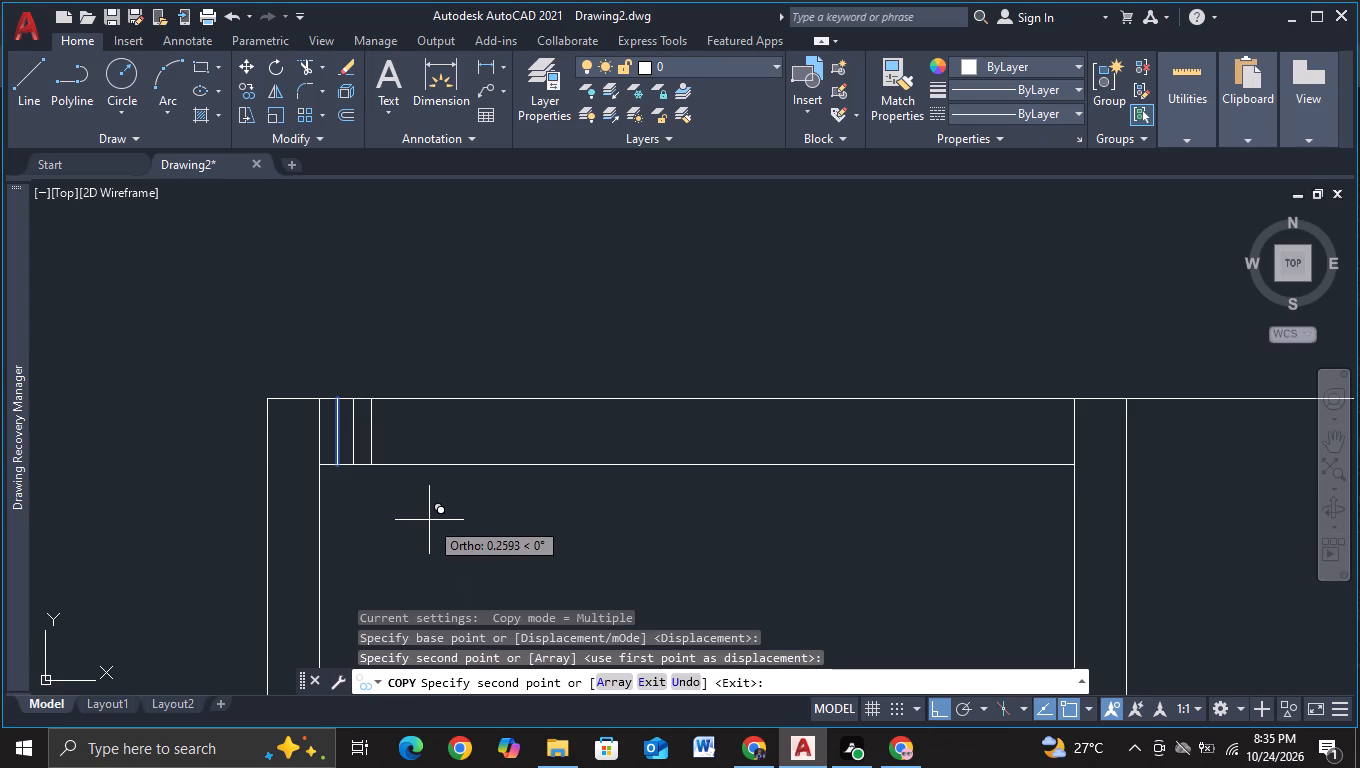
{"action": "left_click", "coordinate": [426, 520]}
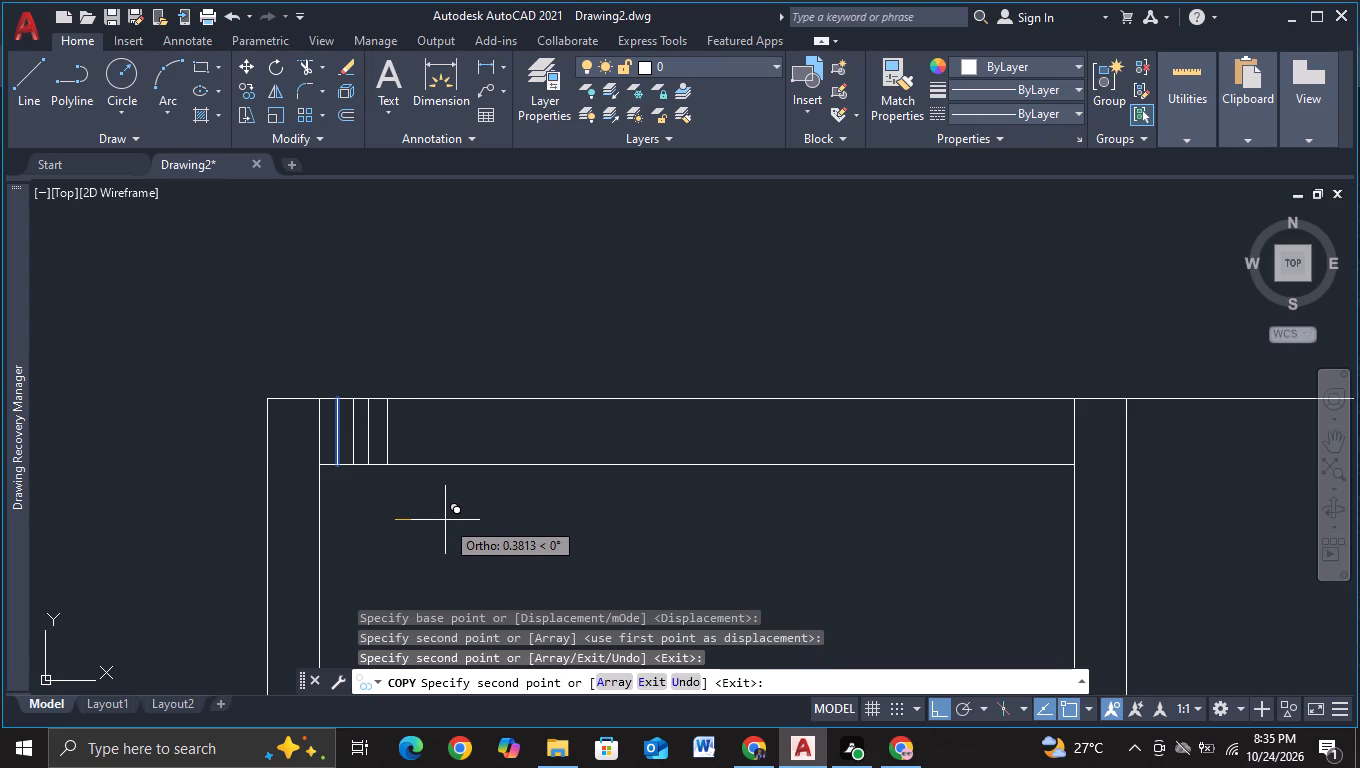
{"action": "left_click", "coordinate": [441, 521]}
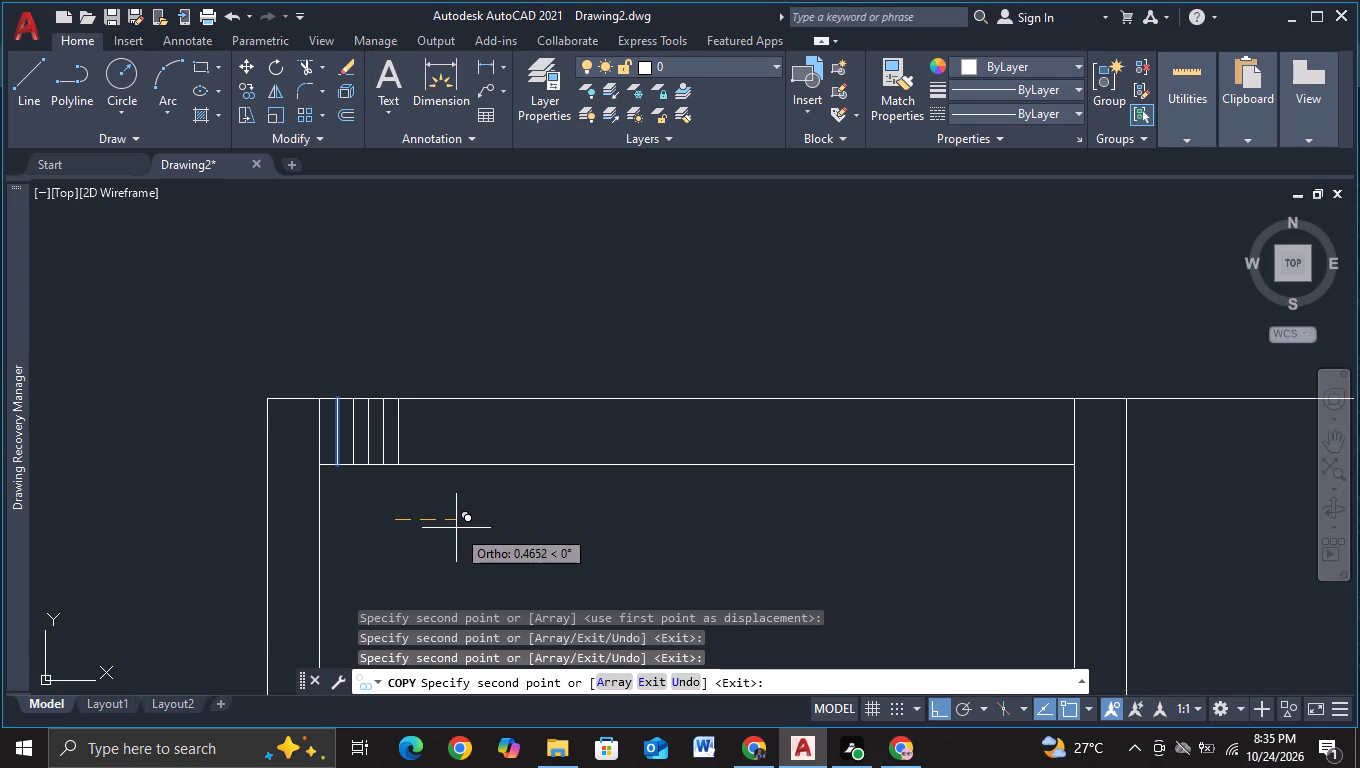
{"action": "left_click", "coordinate": [456, 528]}
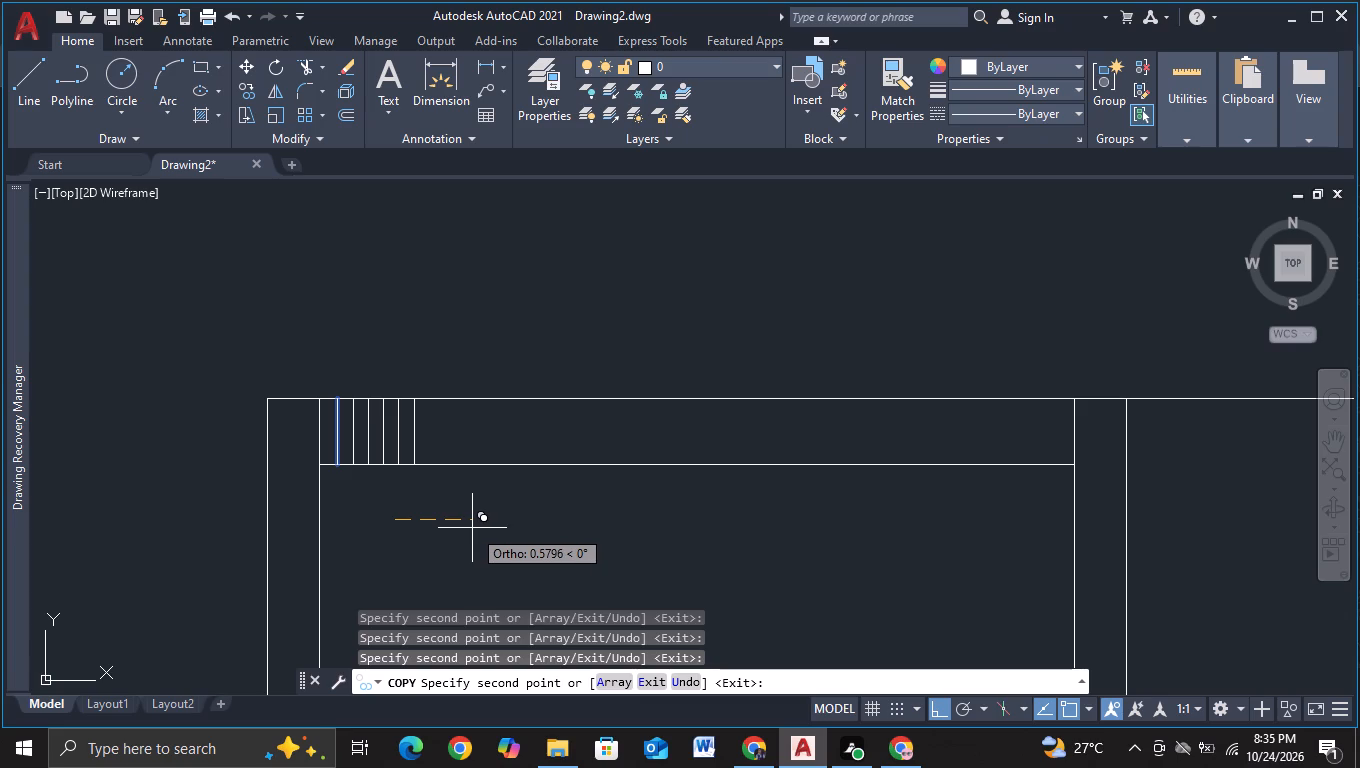
{"action": "left_click", "coordinate": [472, 528]}
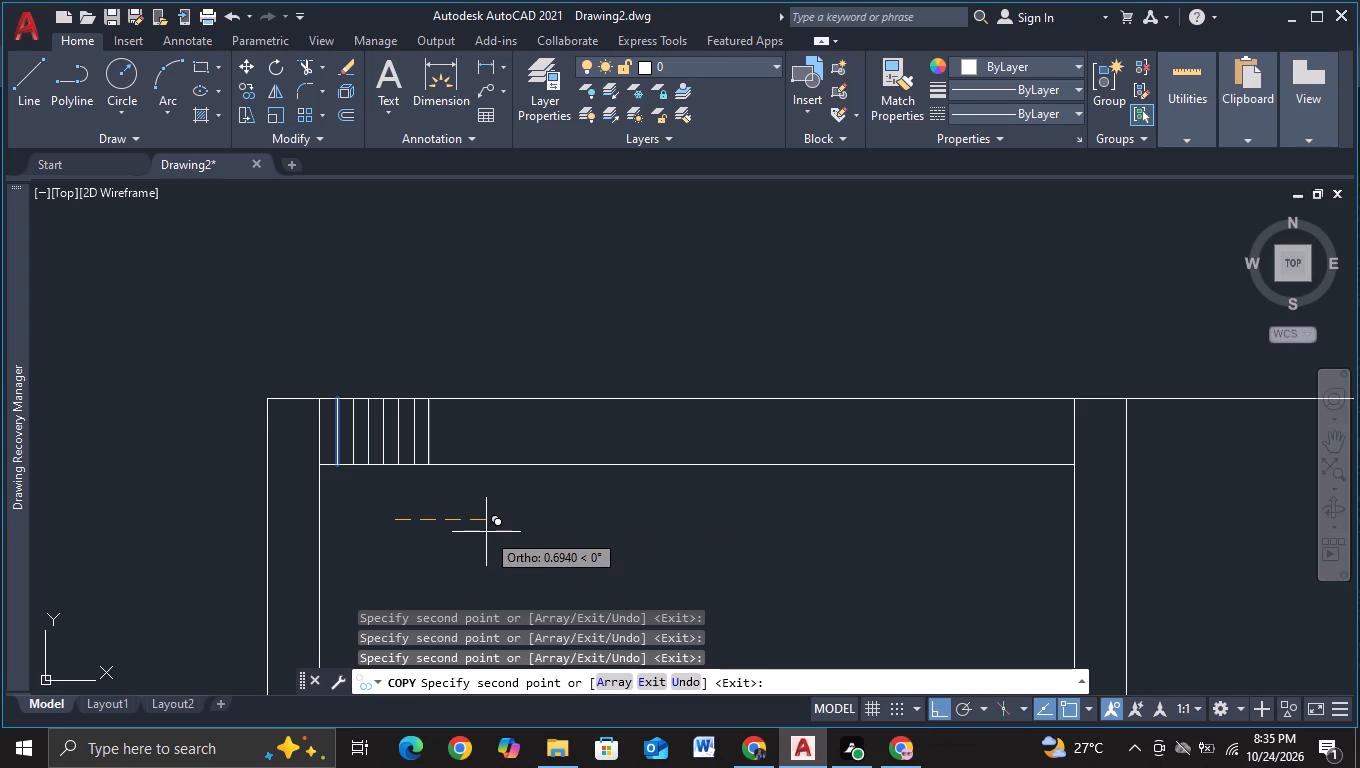
{"action": "left_click", "coordinate": [486, 532]}
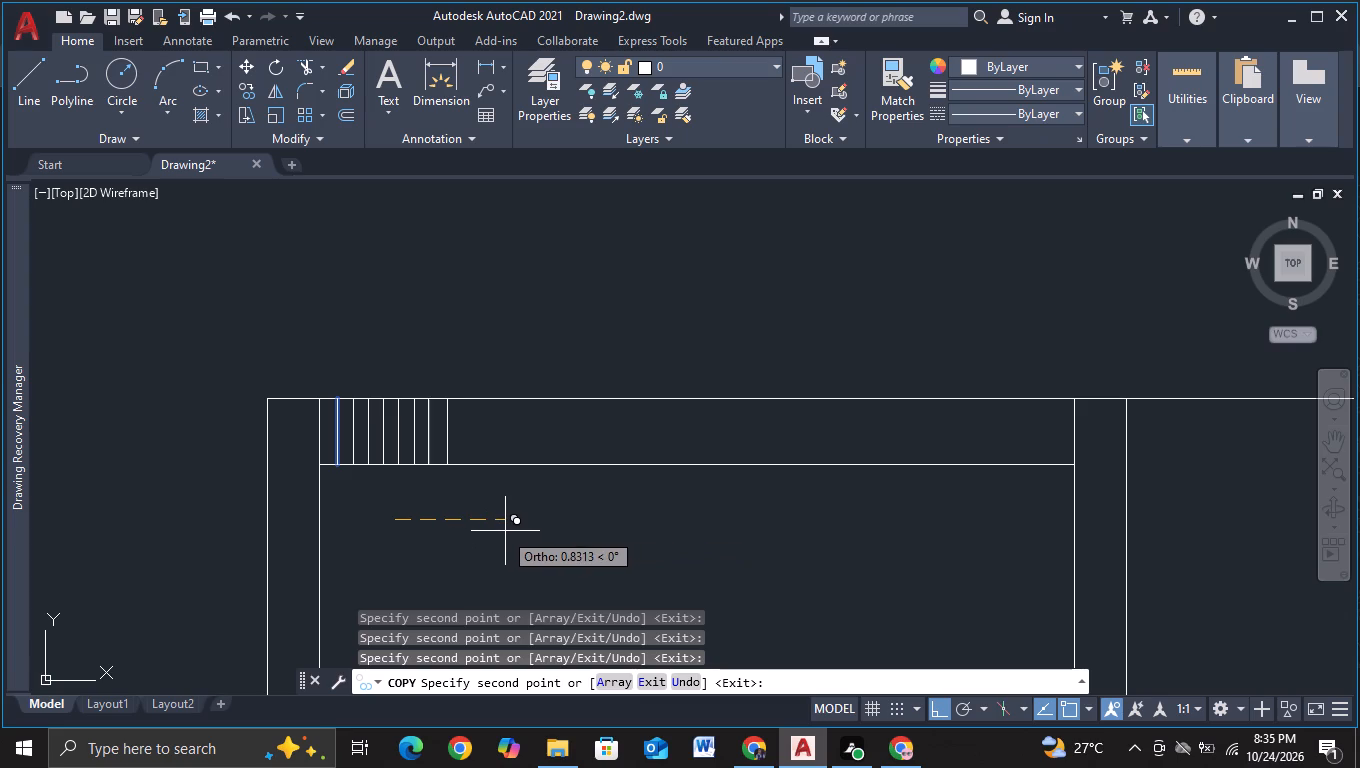
{"action": "left_click", "coordinate": [502, 531]}
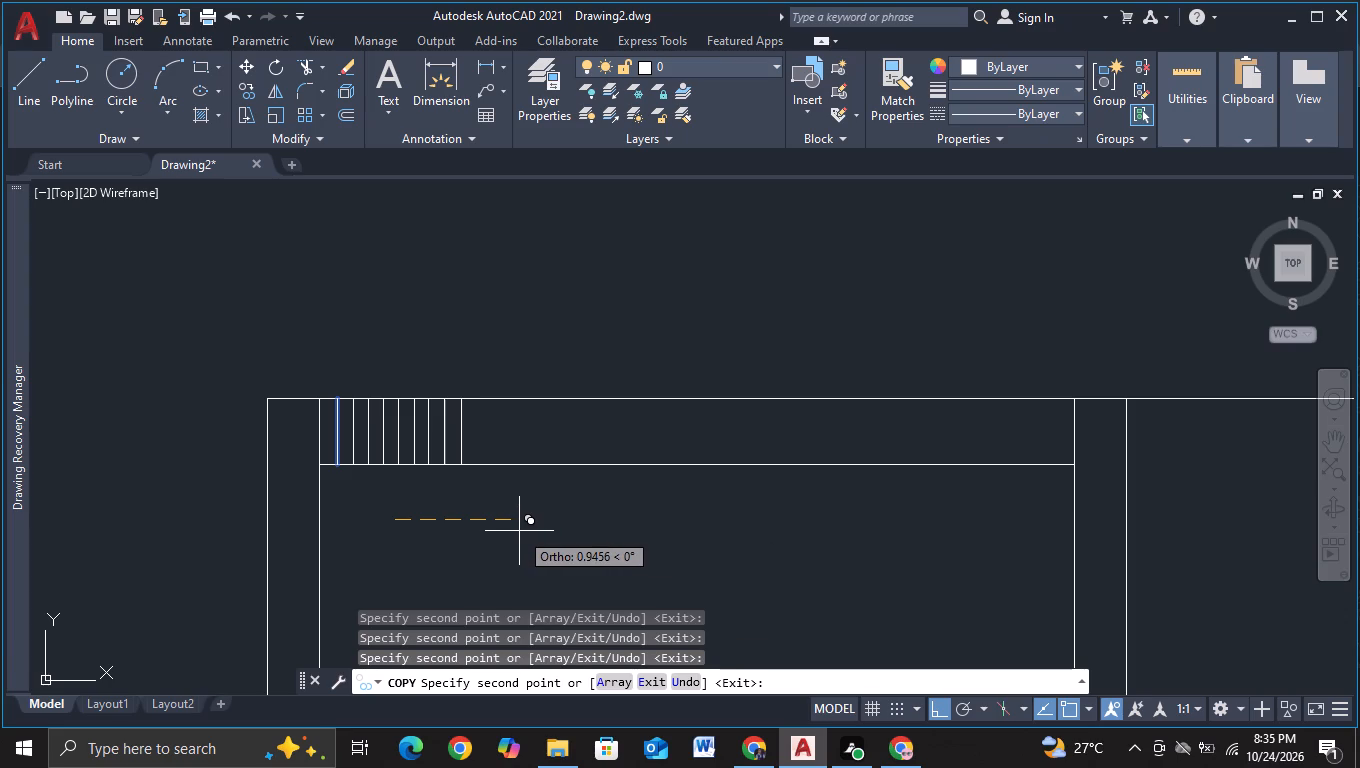
{"action": "left_click", "coordinate": [519, 531]}
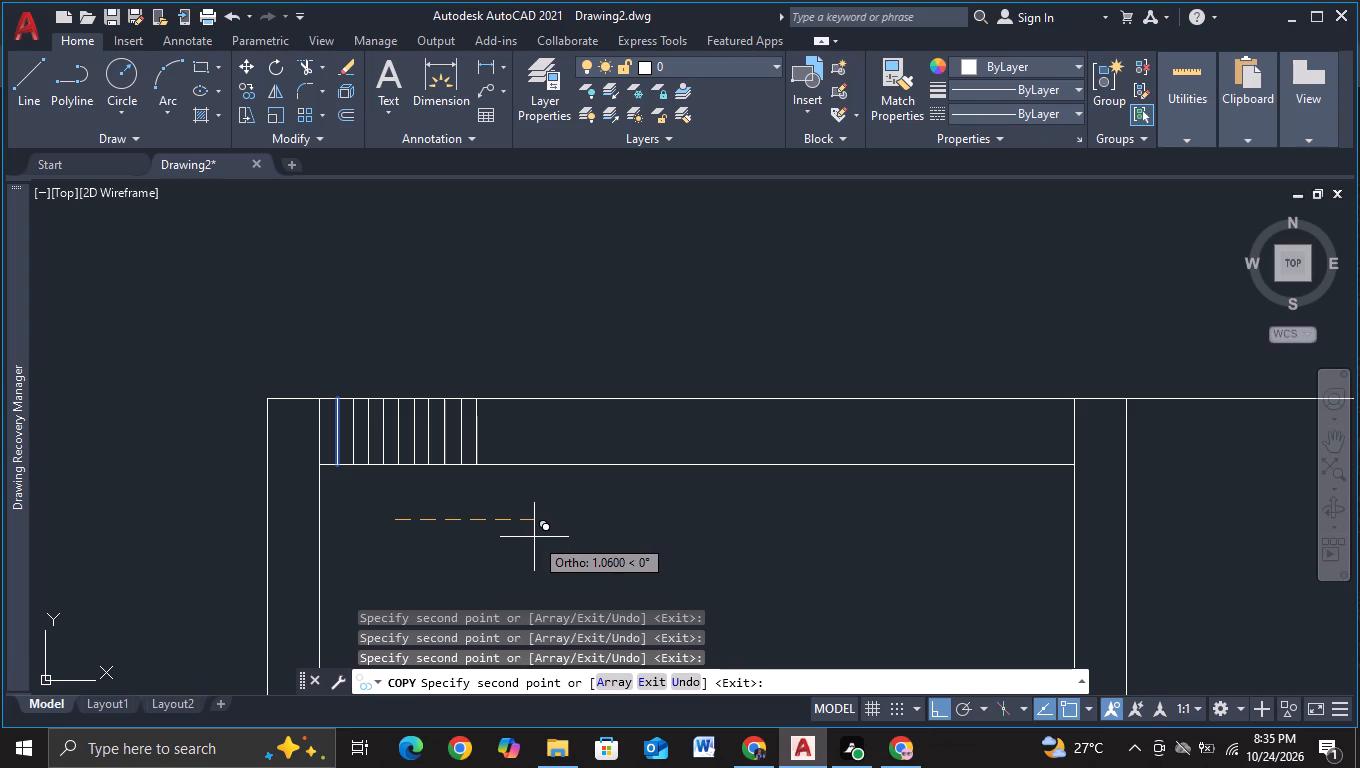
{"action": "left_click", "coordinate": [534, 537]}
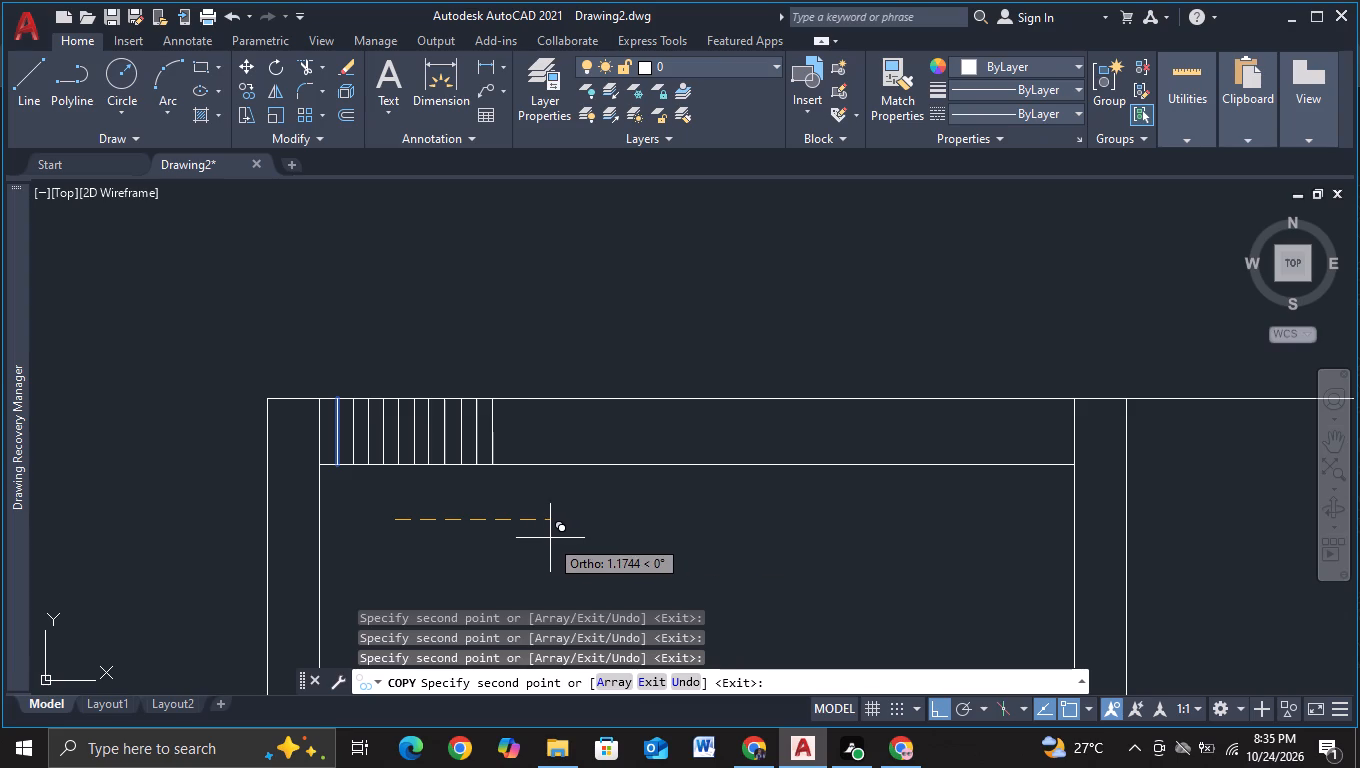
{"action": "left_click", "coordinate": [549, 539]}
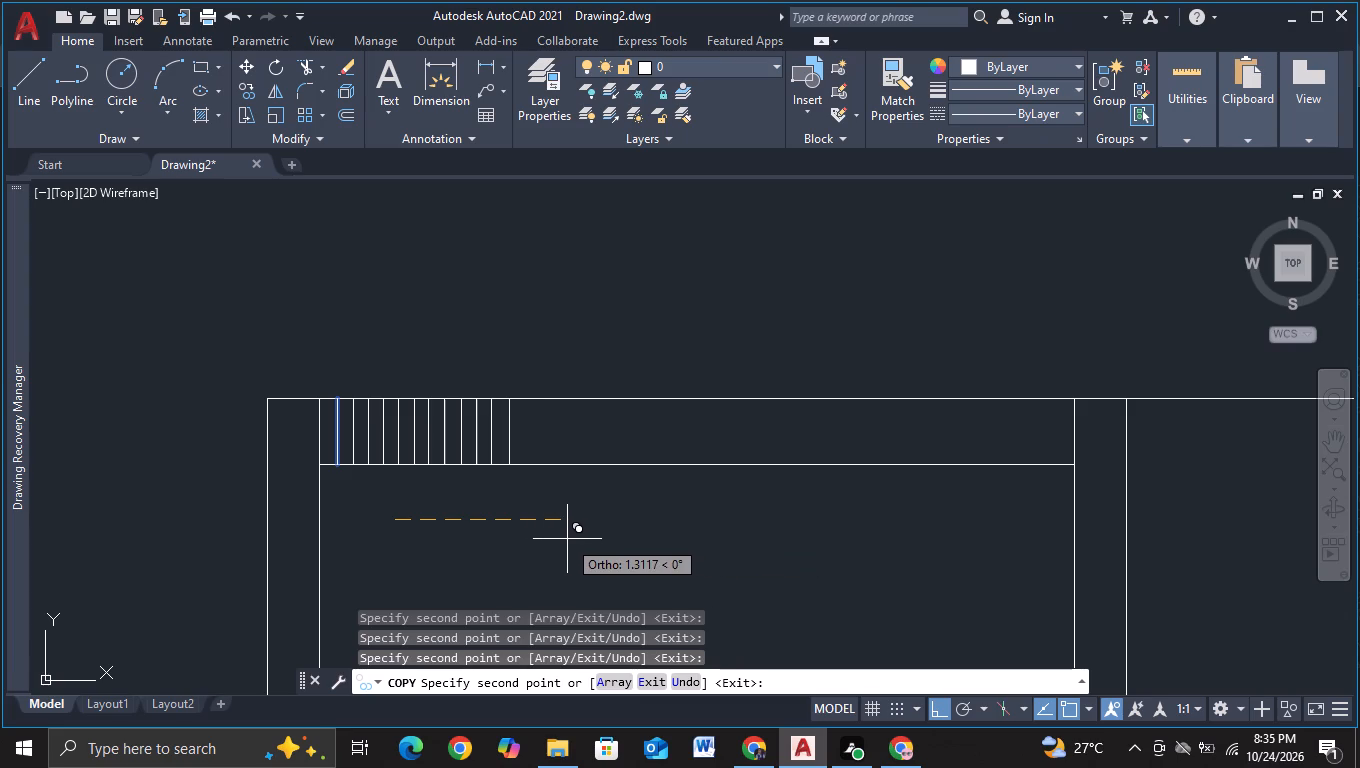
{"action": "left_click", "coordinate": [567, 539]}
Continue the row with 11 more copies at about 0.13 spacing, up to the middle of the bay's top band.
{"action": "left_click", "coordinate": [585, 538]}
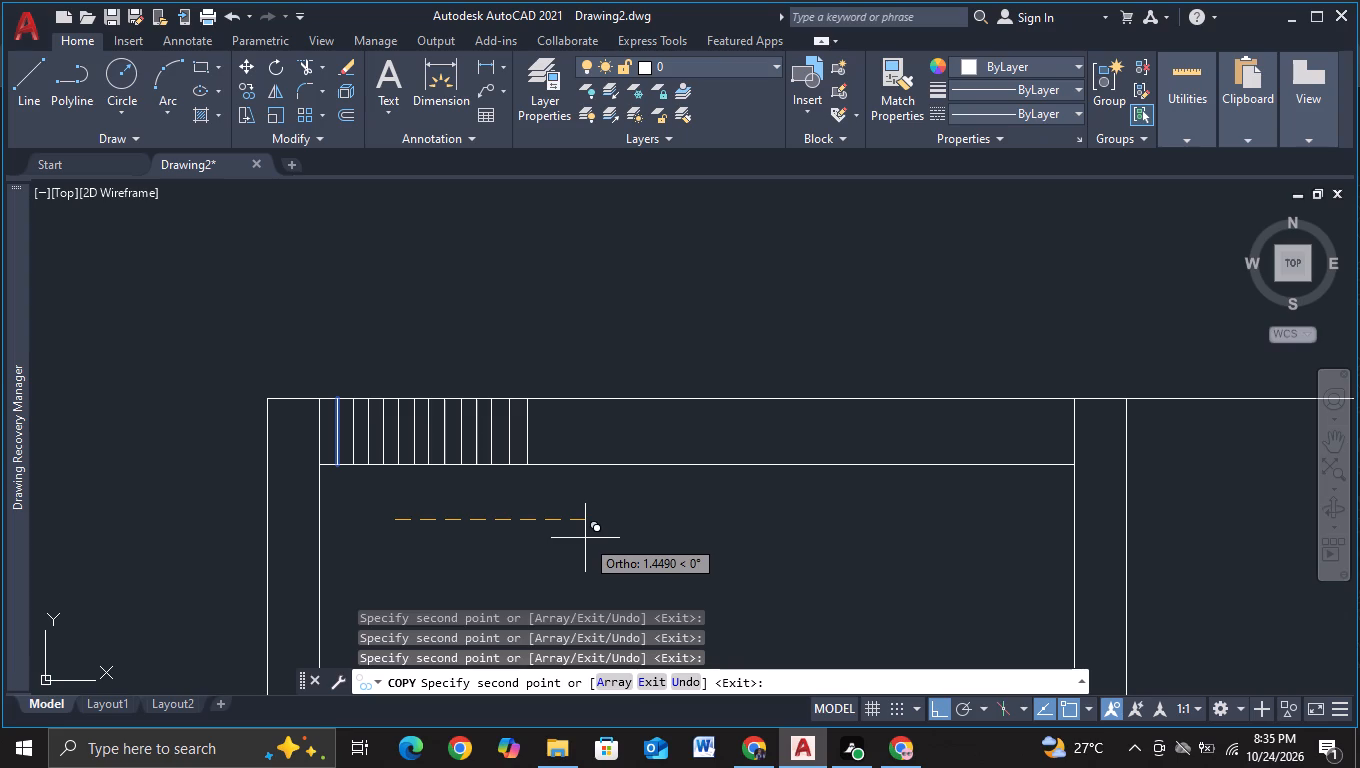
{"action": "left_click", "coordinate": [603, 543]}
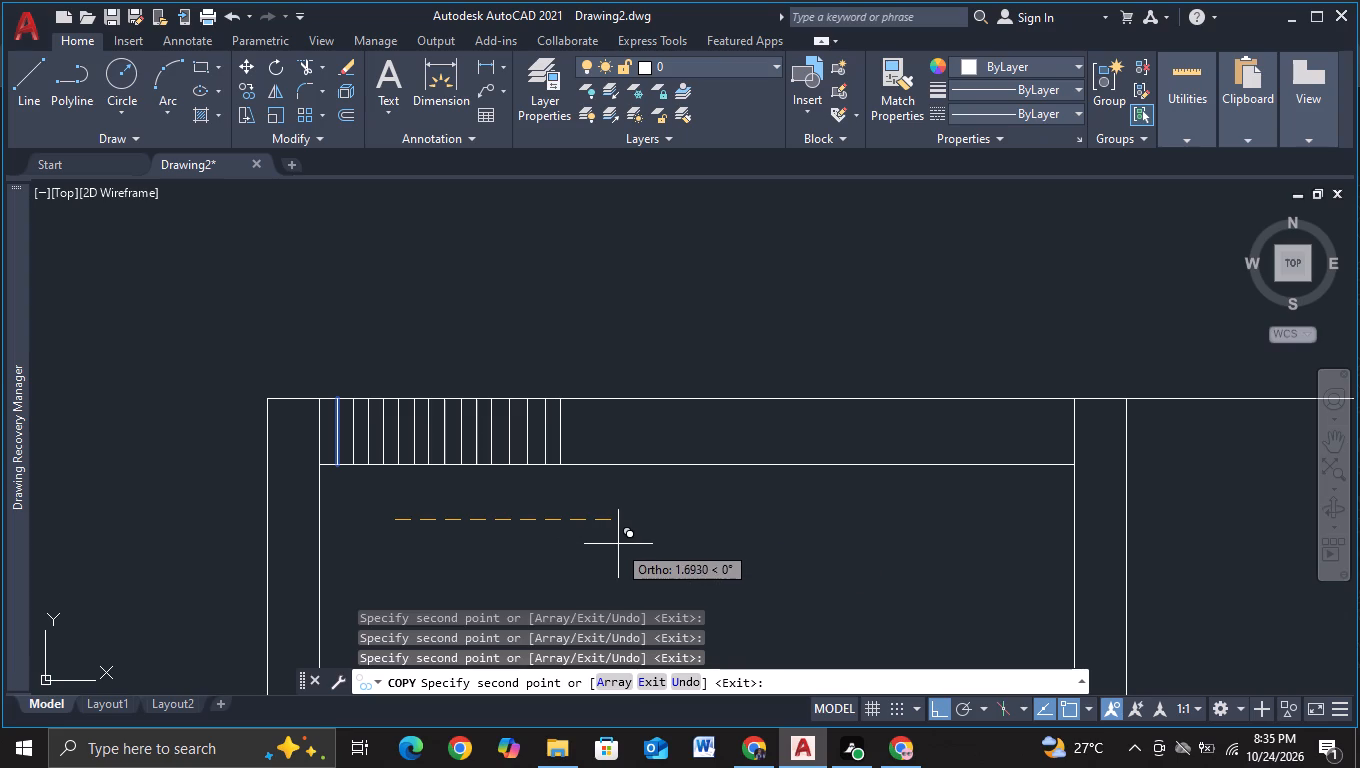
{"action": "left_click", "coordinate": [620, 544]}
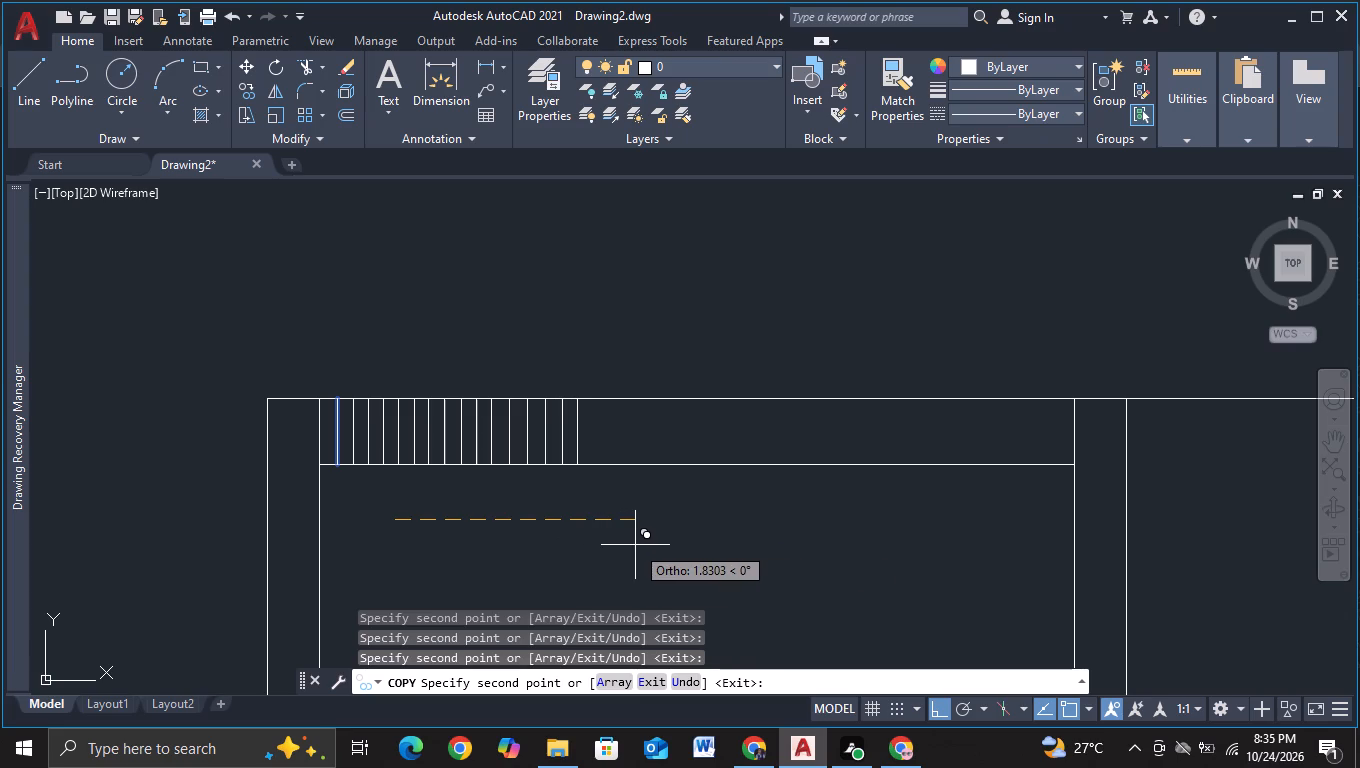
{"action": "left_click", "coordinate": [635, 545]}
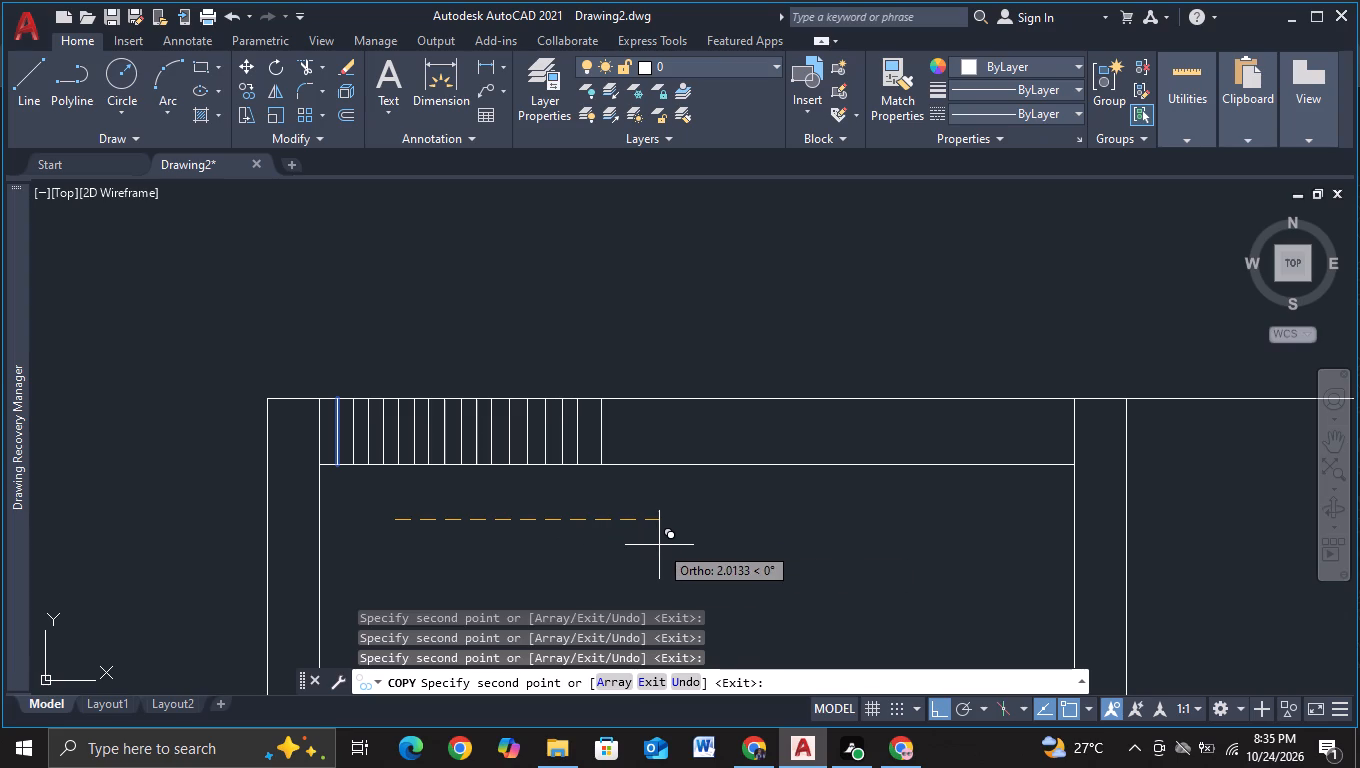
{"action": "left_click", "coordinate": [652, 545]}
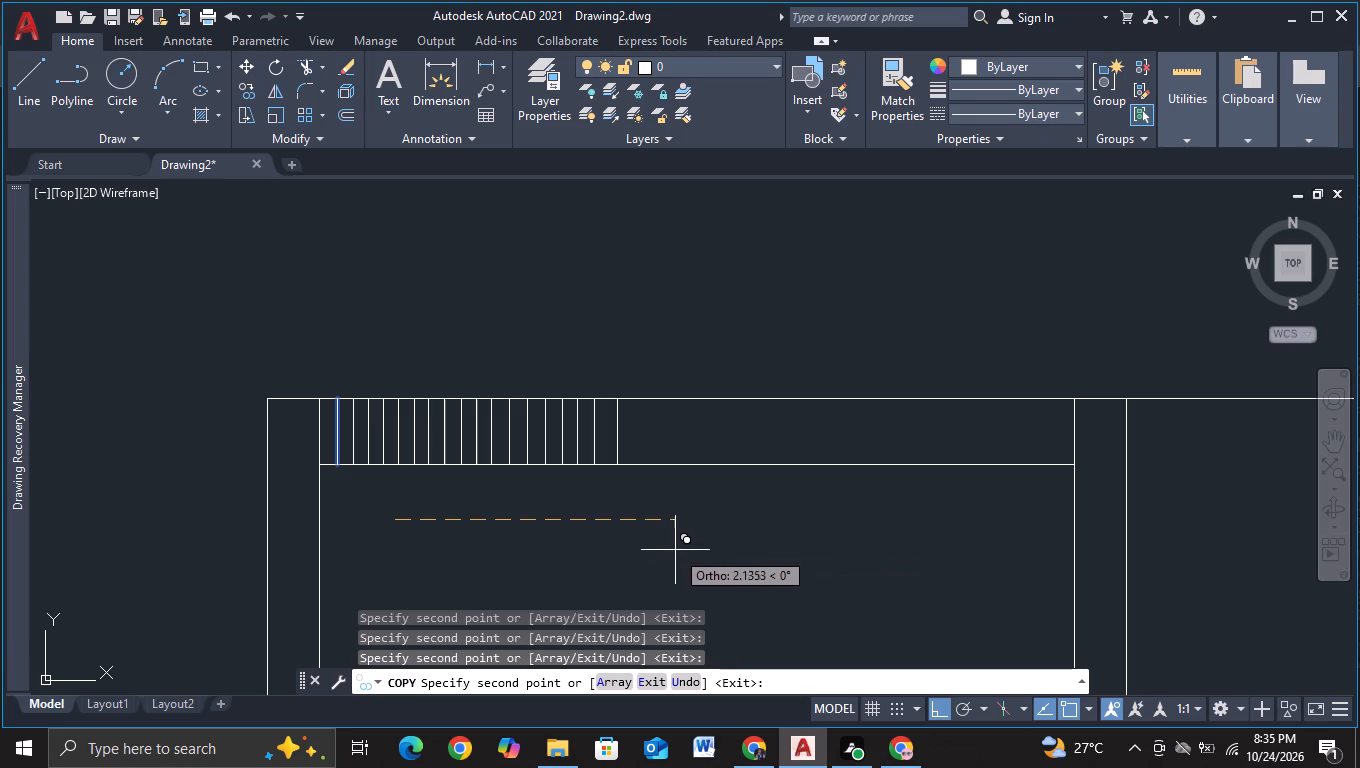
{"action": "left_click", "coordinate": [669, 550]}
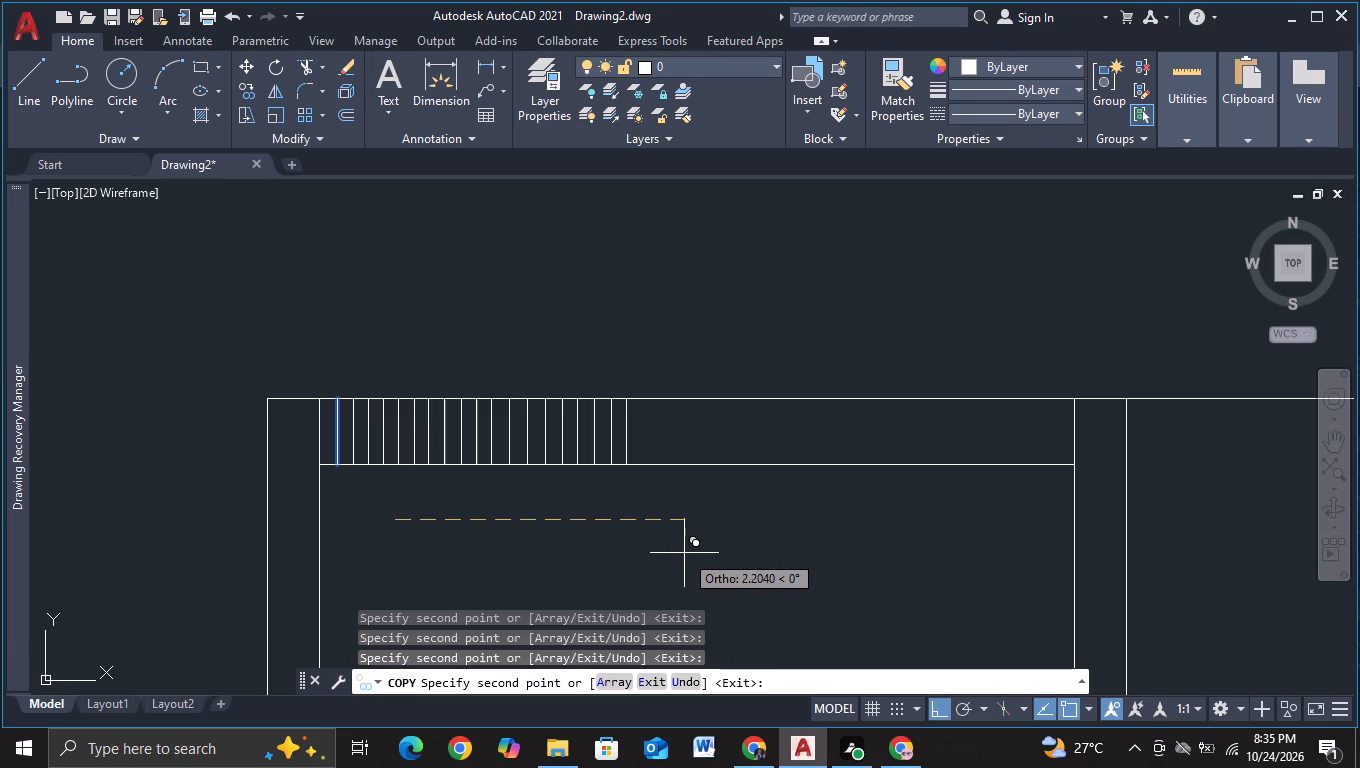
{"action": "left_click", "coordinate": [684, 553]}
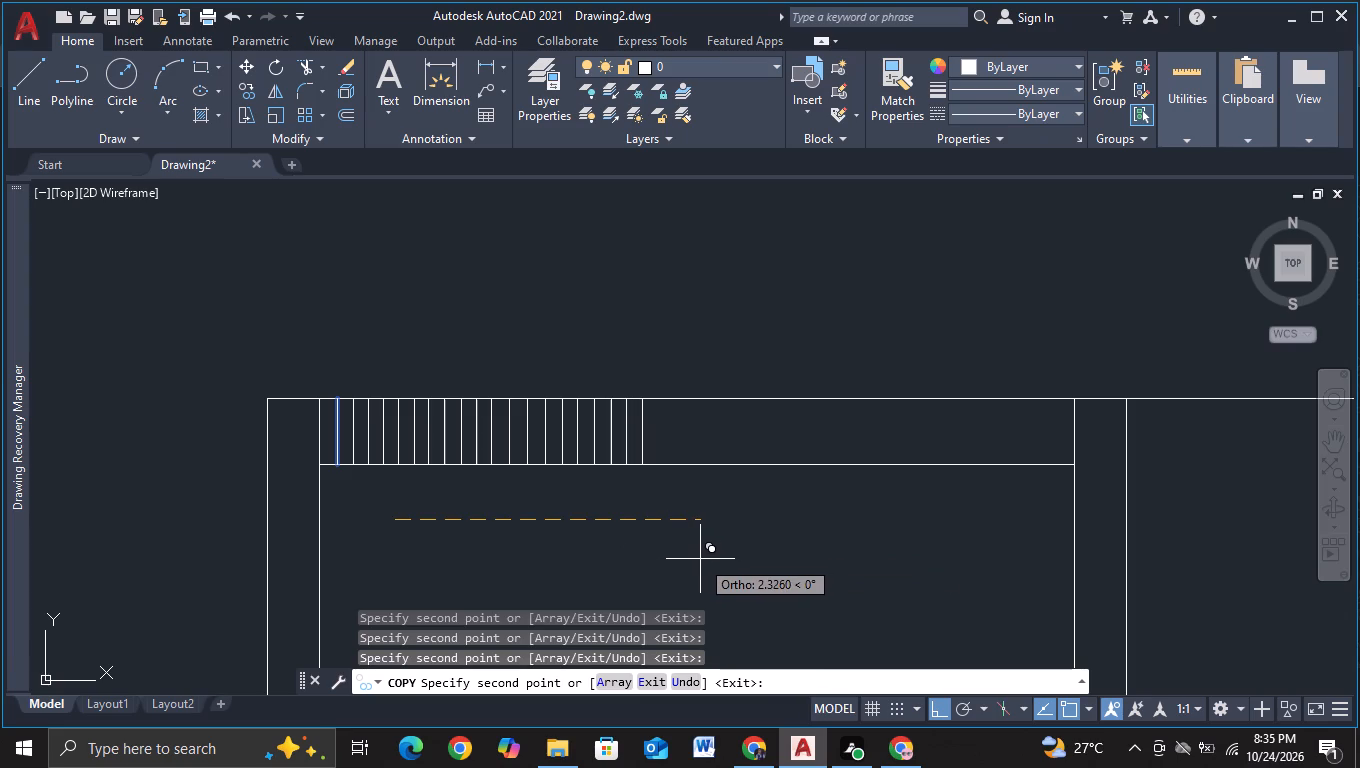
{"action": "left_click", "coordinate": [700, 559]}
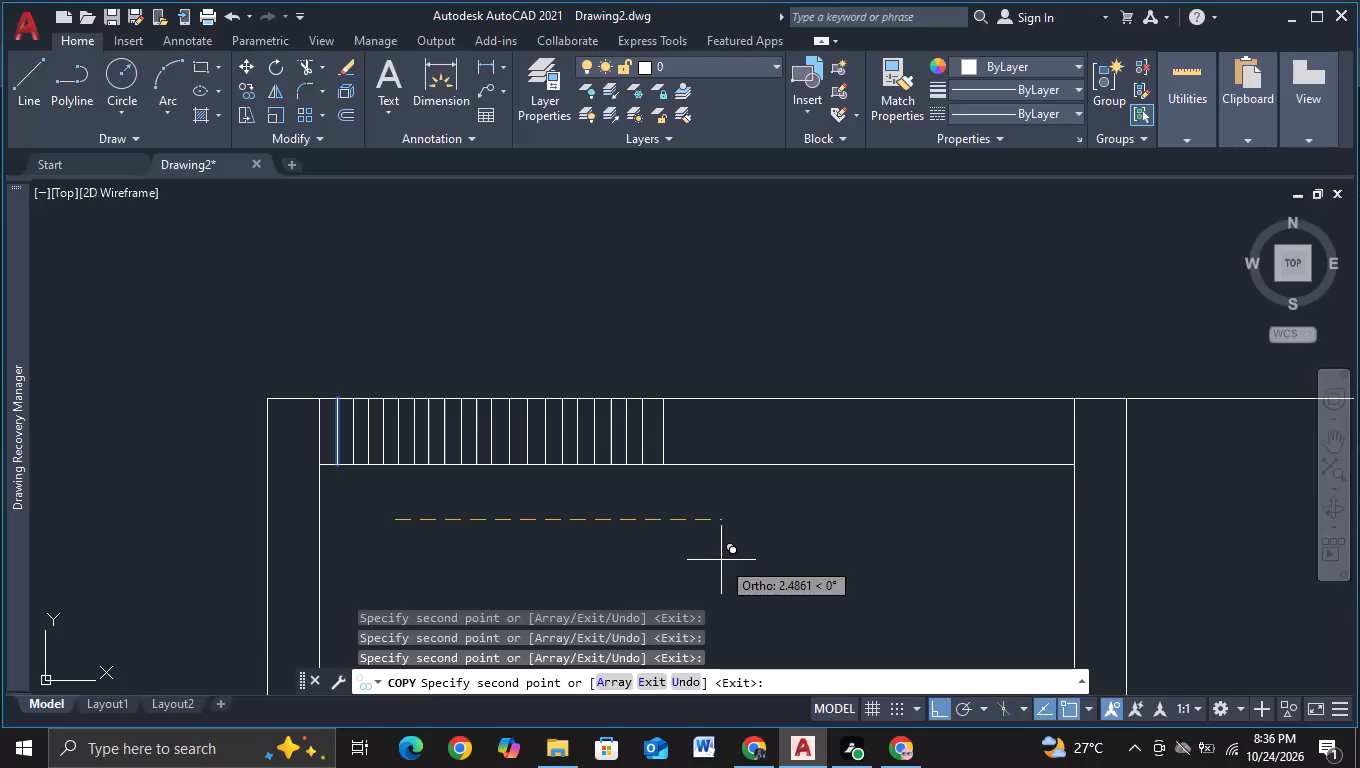
{"action": "left_click", "coordinate": [721, 560]}
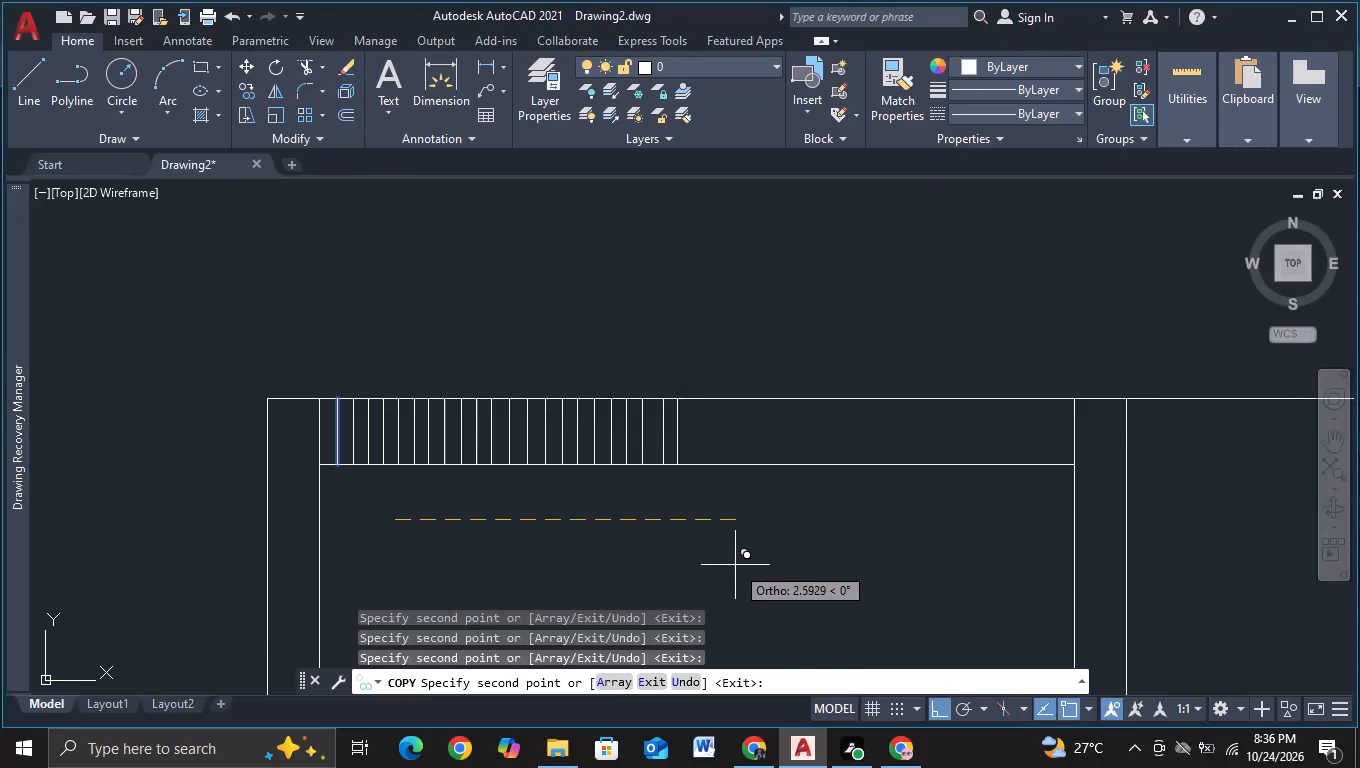
{"action": "left_click", "coordinate": [735, 565]}
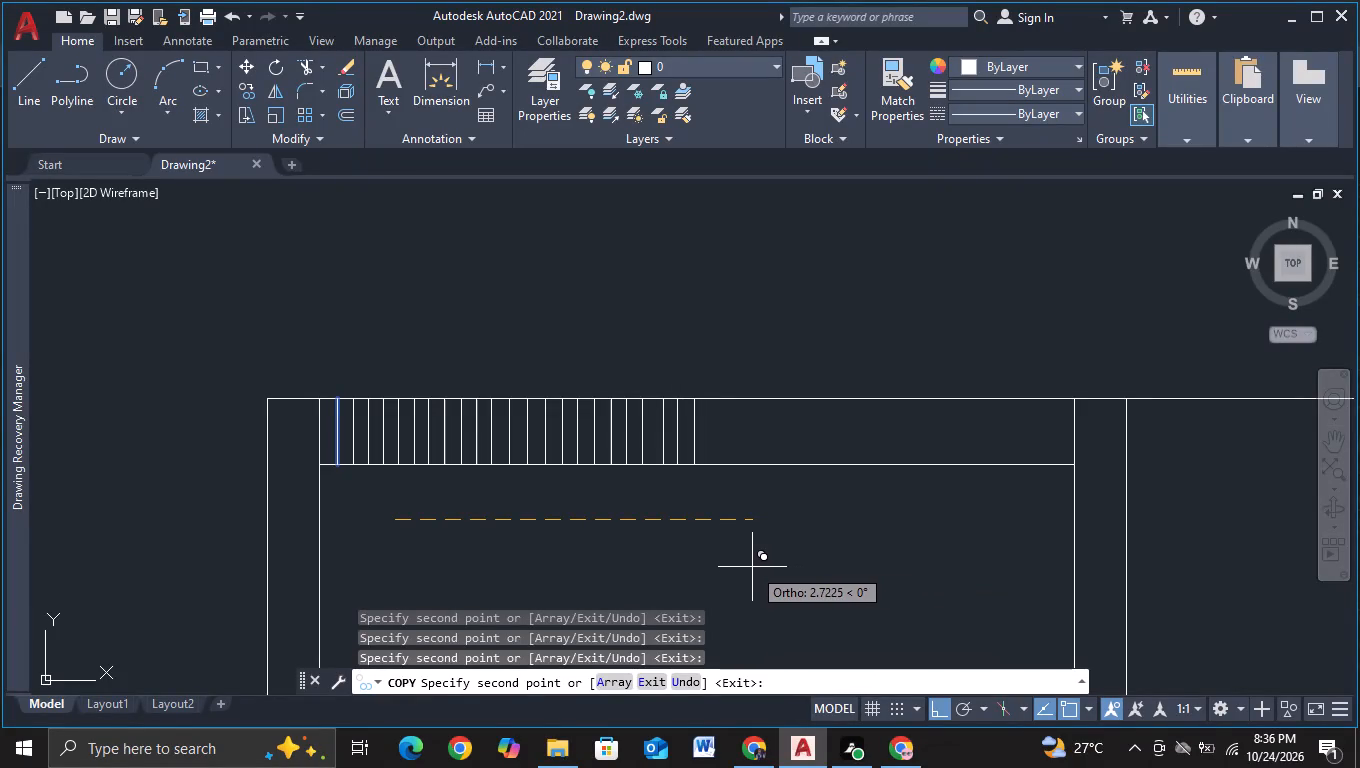
{"action": "left_click", "coordinate": [754, 567]}
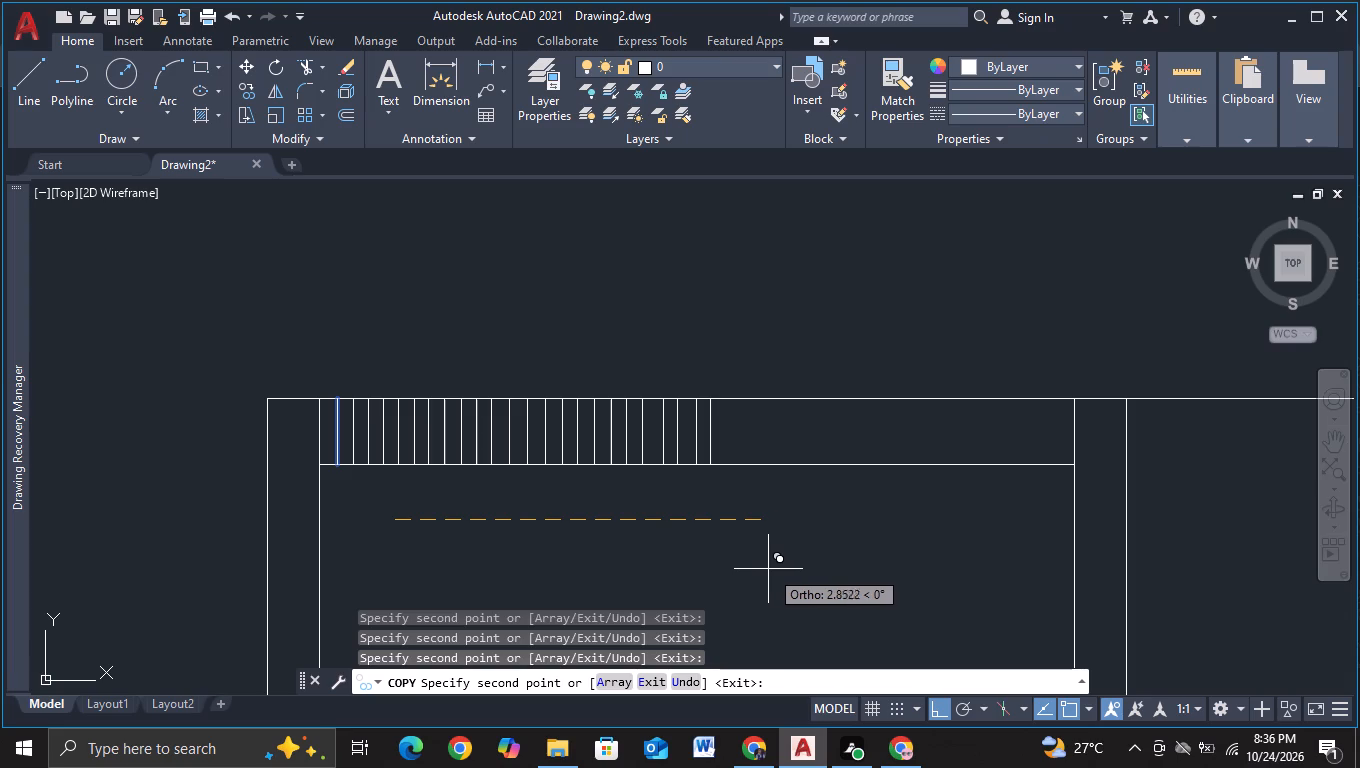
Add 11 more copies at about 0.13 spacing, extending the slats to about three quarters of the band's width.
{"action": "left_click", "coordinate": [770, 570]}
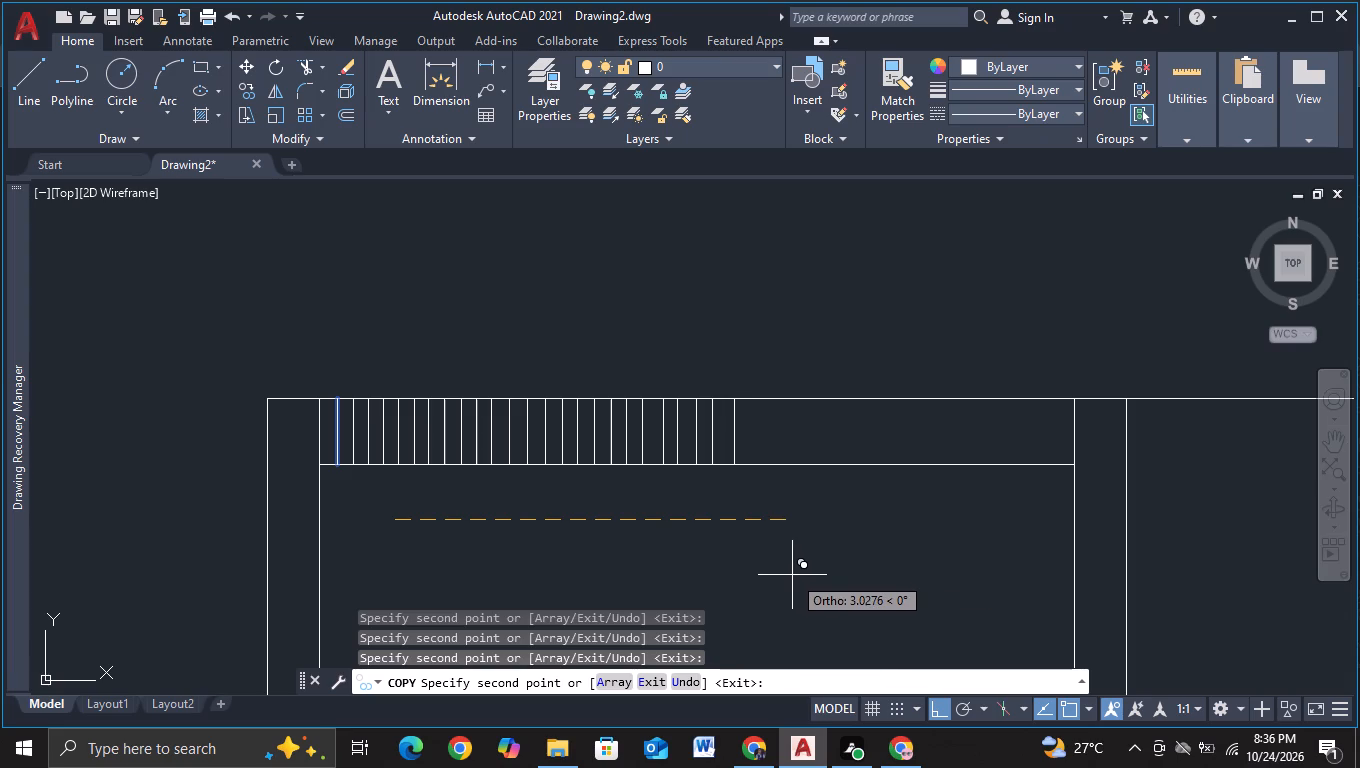
{"action": "left_click", "coordinate": [794, 575]}
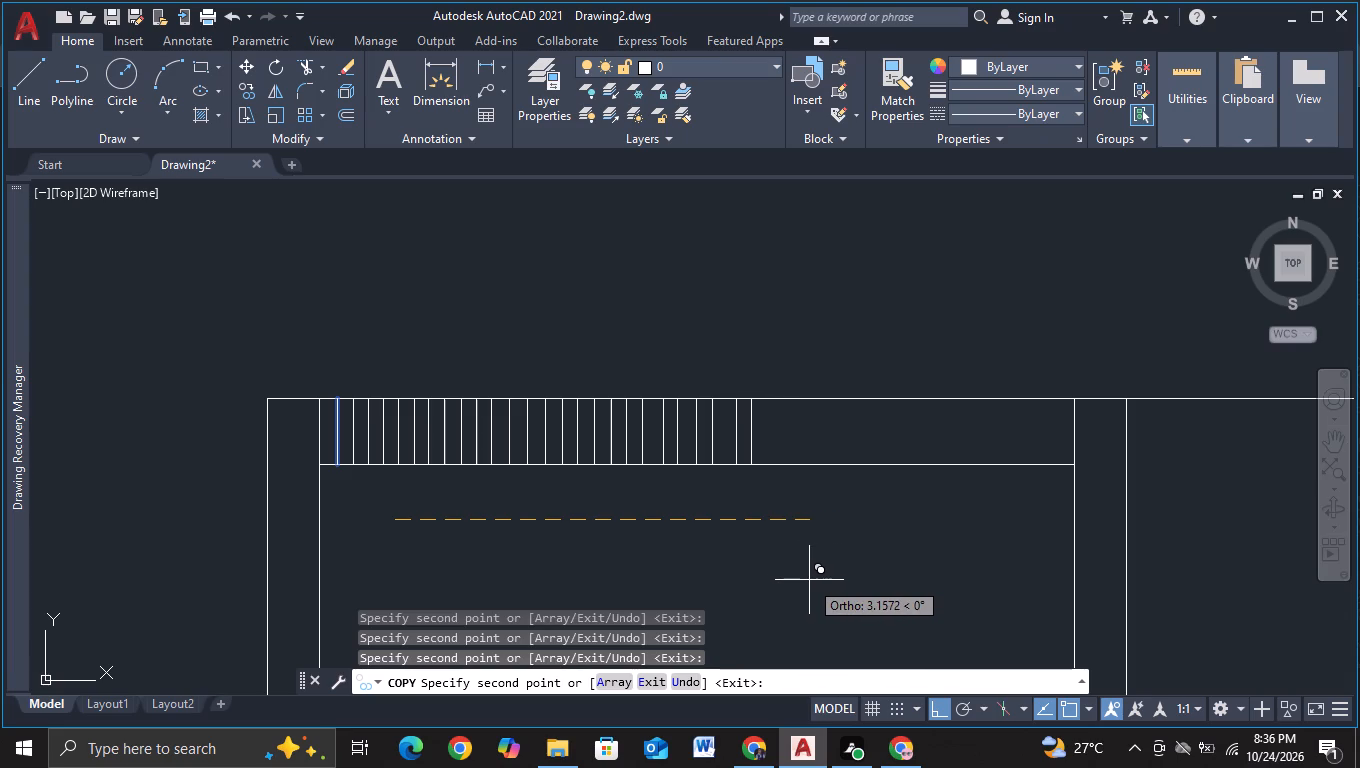
{"action": "left_click", "coordinate": [812, 581]}
{"action": "left_click", "coordinate": [830, 583]}
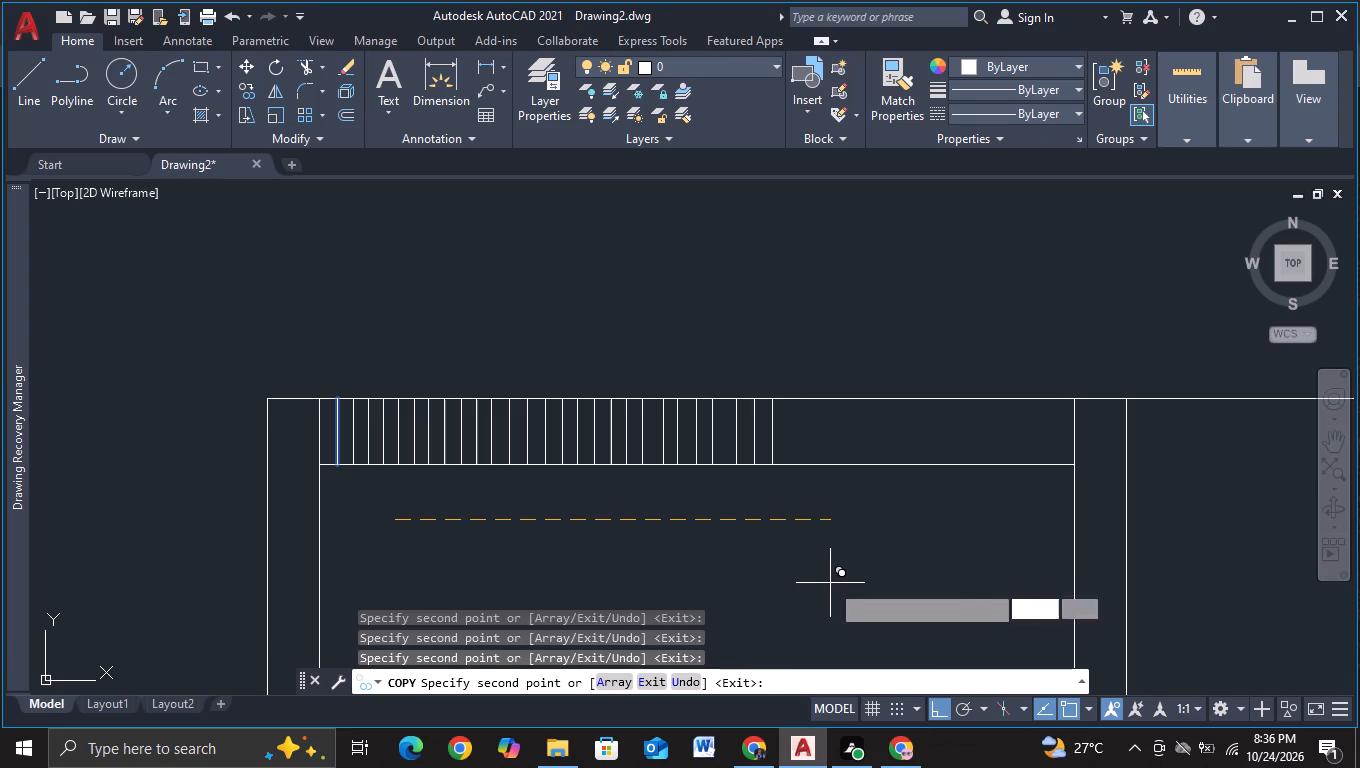
{"action": "left_click", "coordinate": [846, 584]}
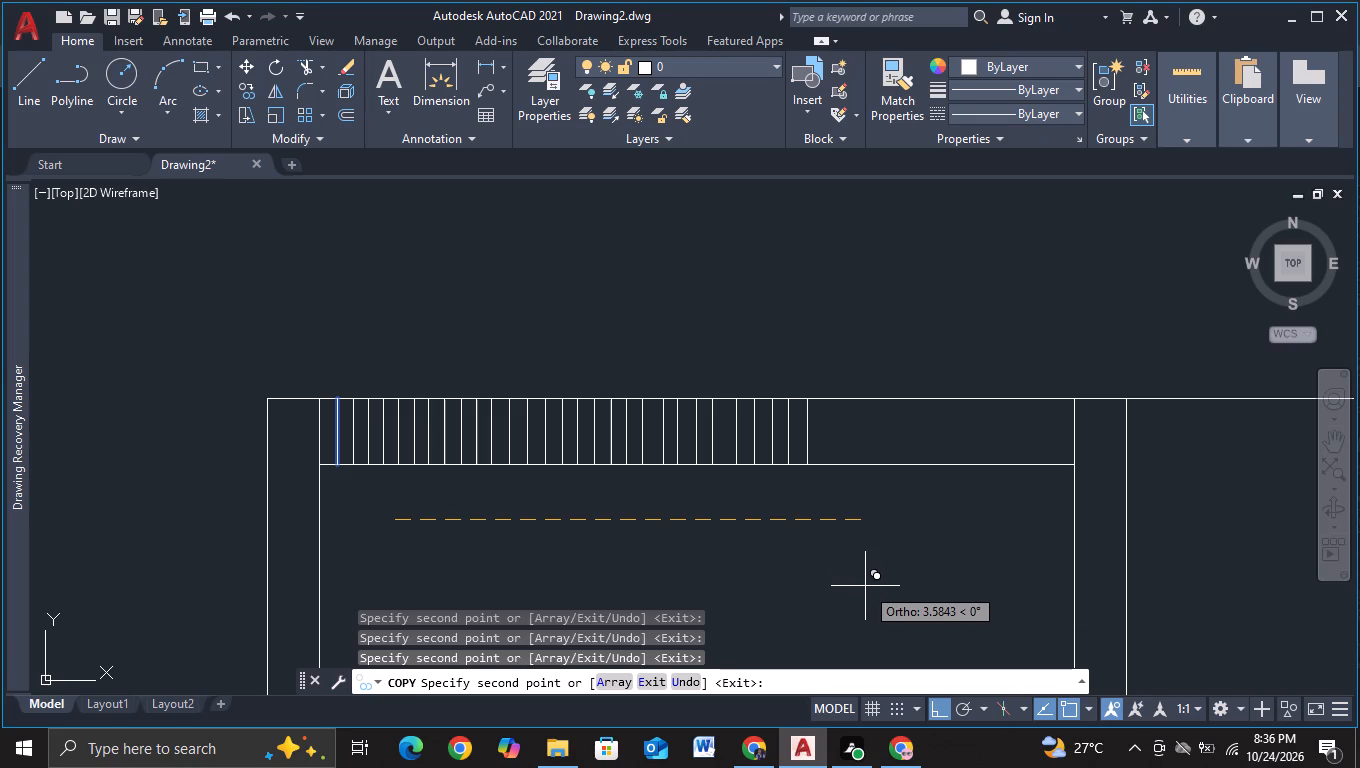
{"action": "left_click", "coordinate": [865, 586]}
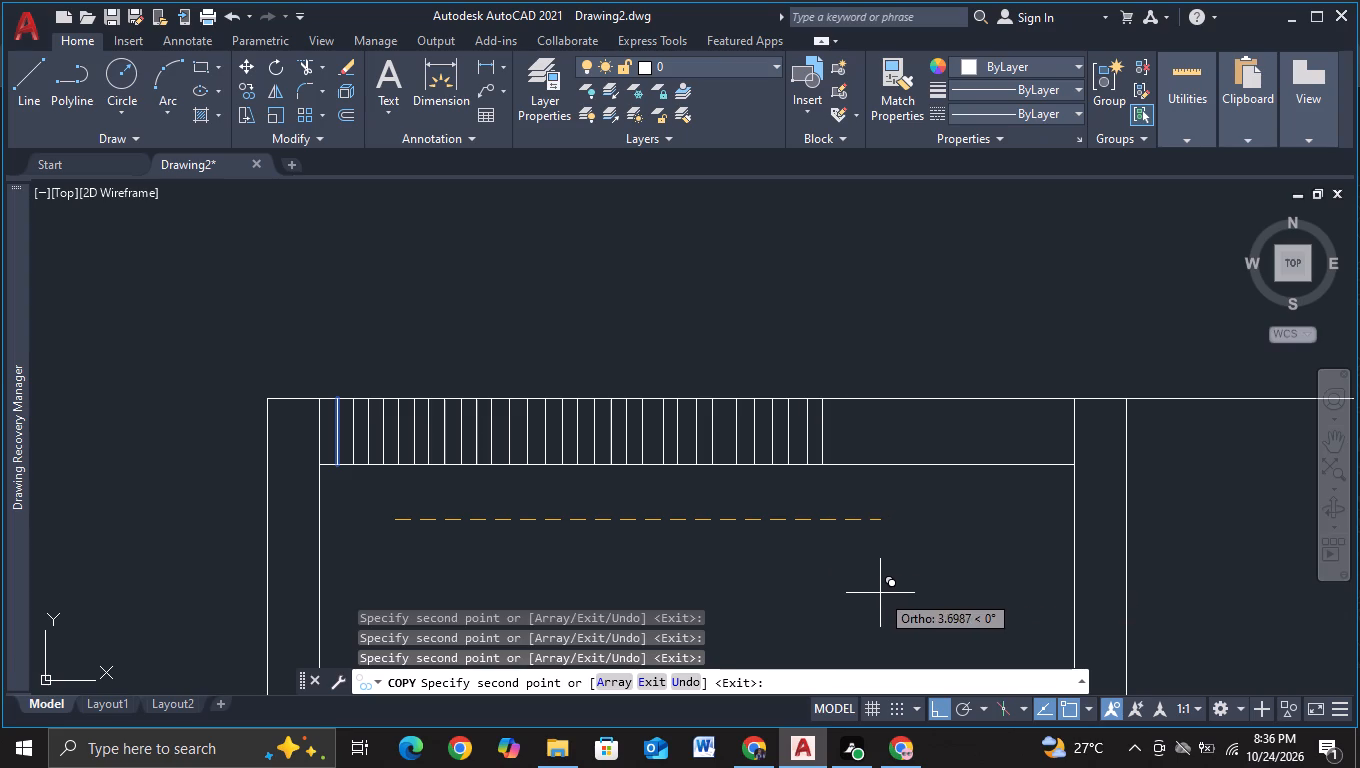
{"action": "left_click", "coordinate": [880, 593]}
{"action": "left_click", "coordinate": [899, 595]}
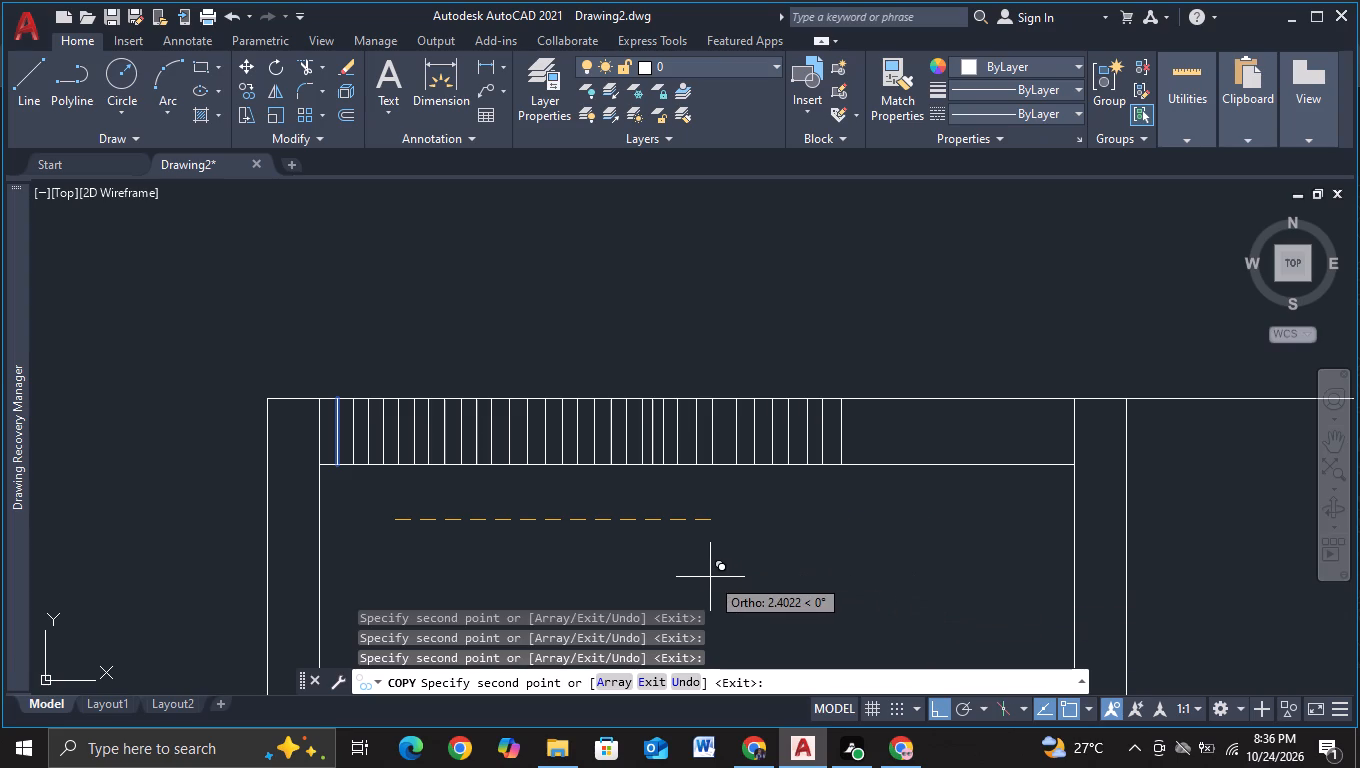
{"action": "left_click", "coordinate": [915, 593]}
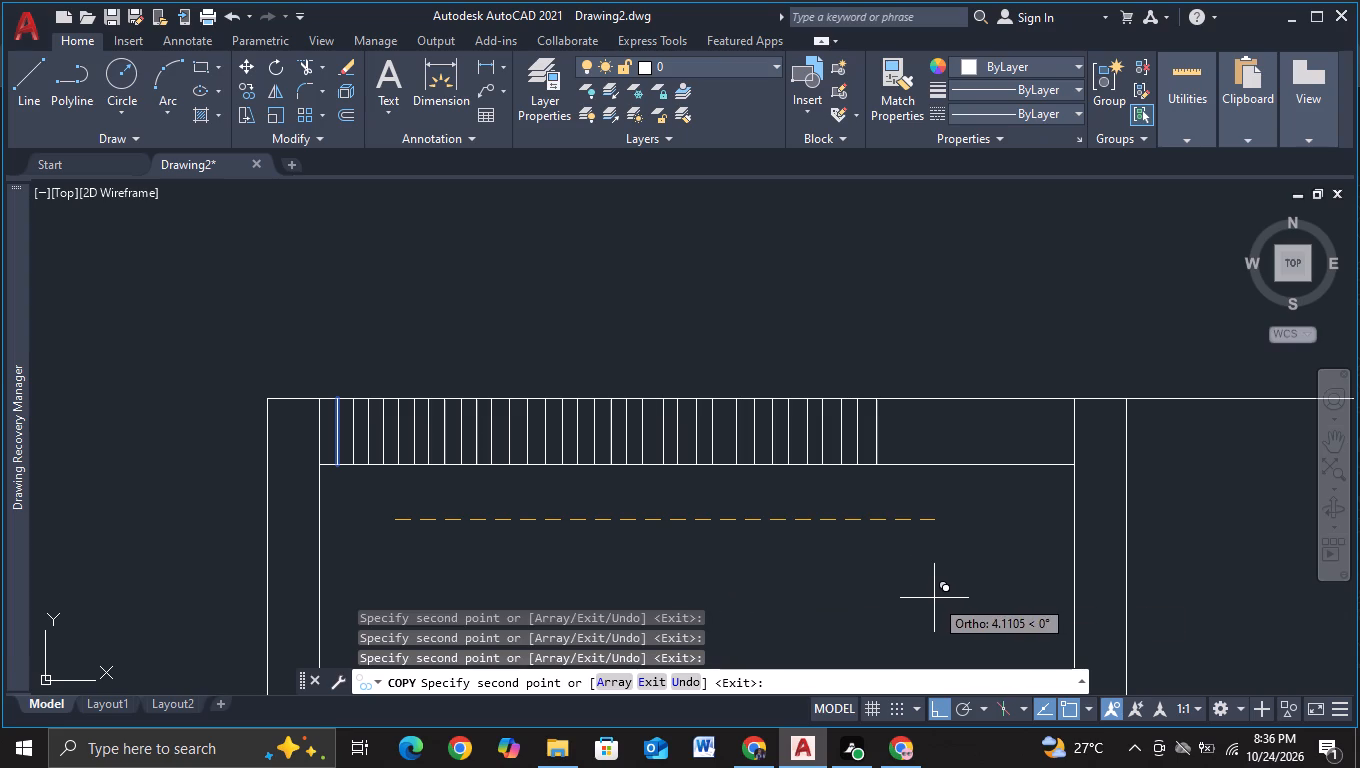
{"action": "left_click", "coordinate": [934, 598]}
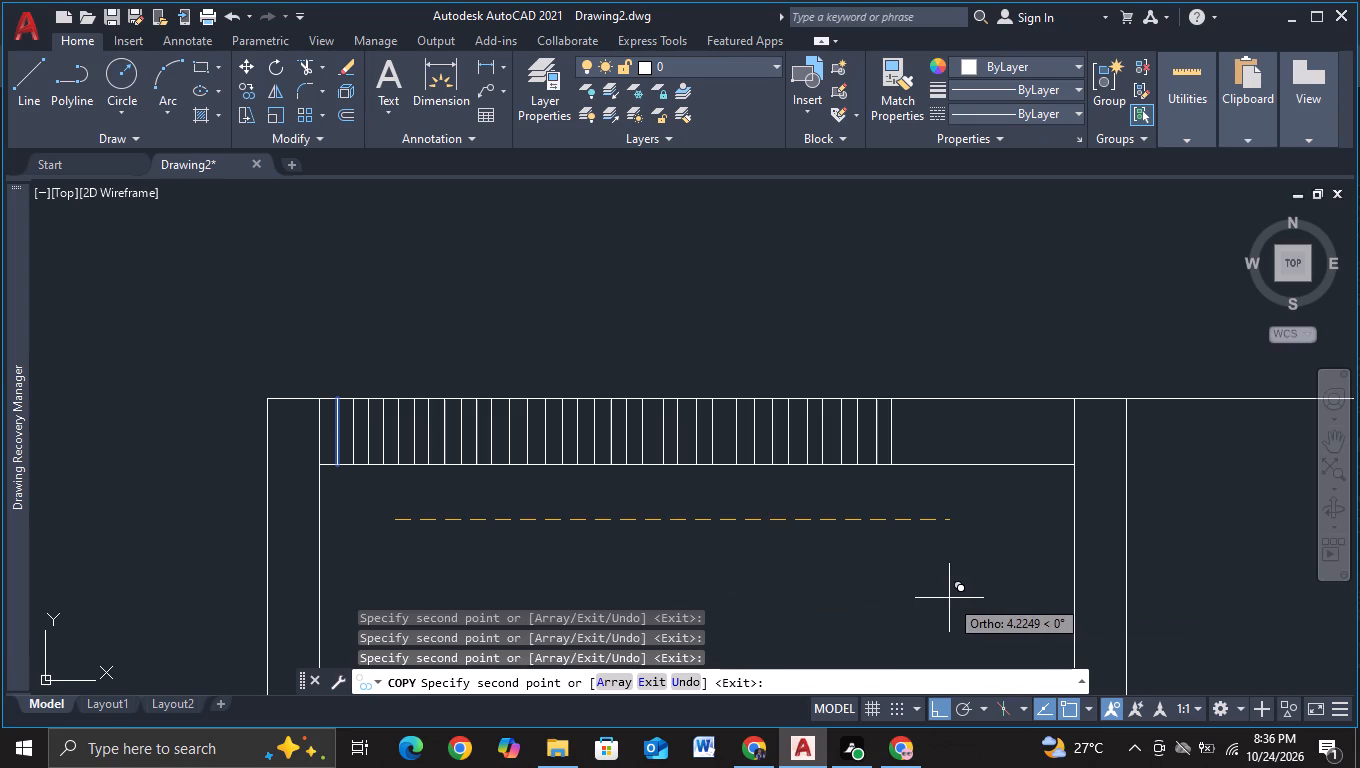
{"action": "left_click", "coordinate": [949, 598]}
Add 12 more slat copies at about 0.12 spacing up to the bay's right column, turning object snap off for the last four.
{"action": "left_click", "coordinate": [965, 597]}
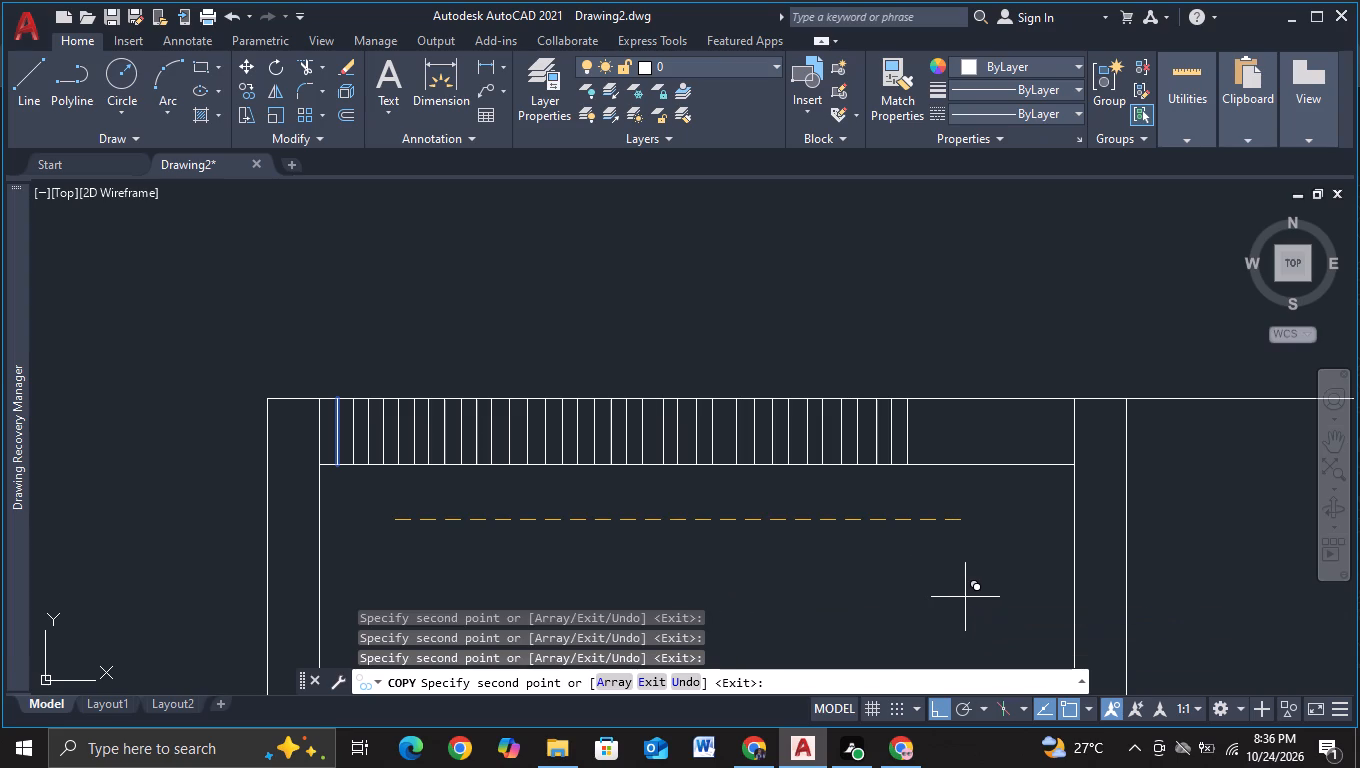
{"action": "left_click", "coordinate": [982, 598]}
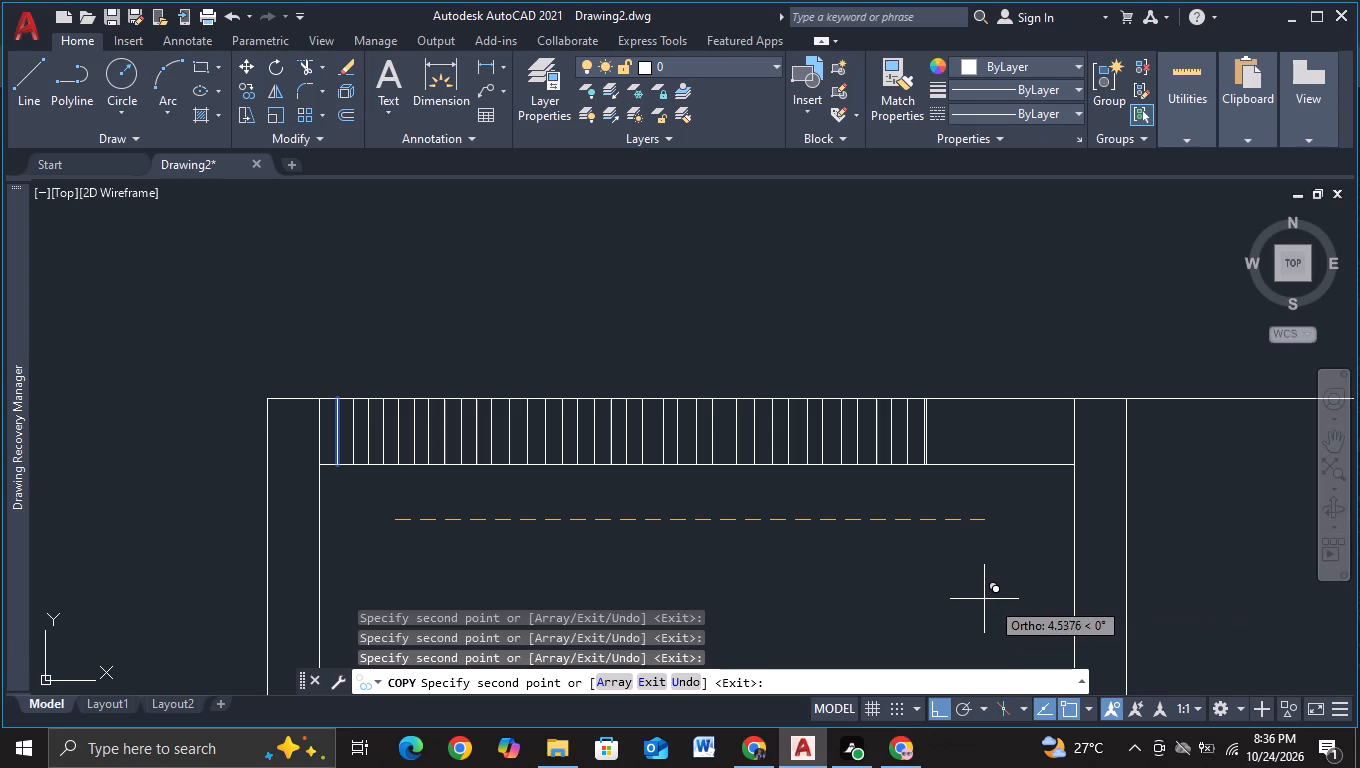
{"action": "left_click", "coordinate": [1001, 600]}
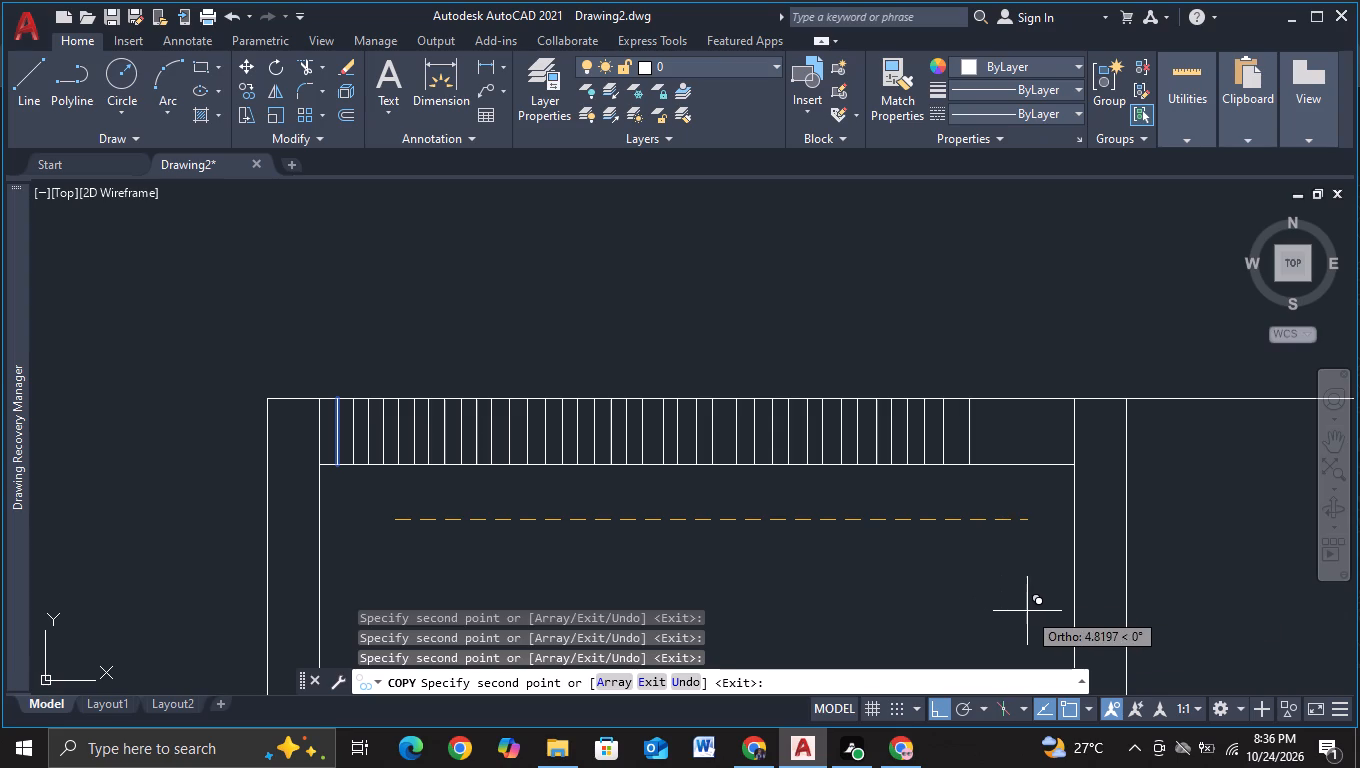
{"action": "left_click", "coordinate": [1013, 612]}
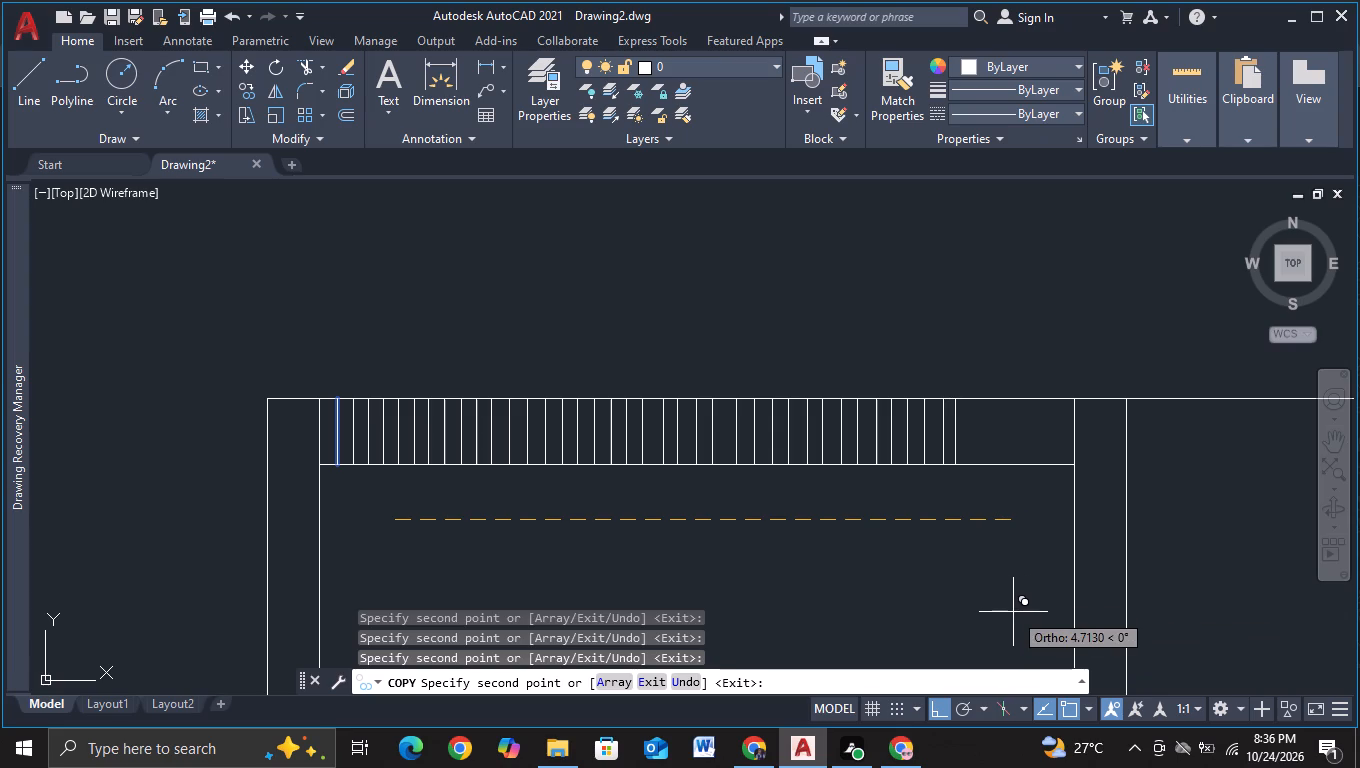
{"action": "left_click", "coordinate": [1025, 608]}
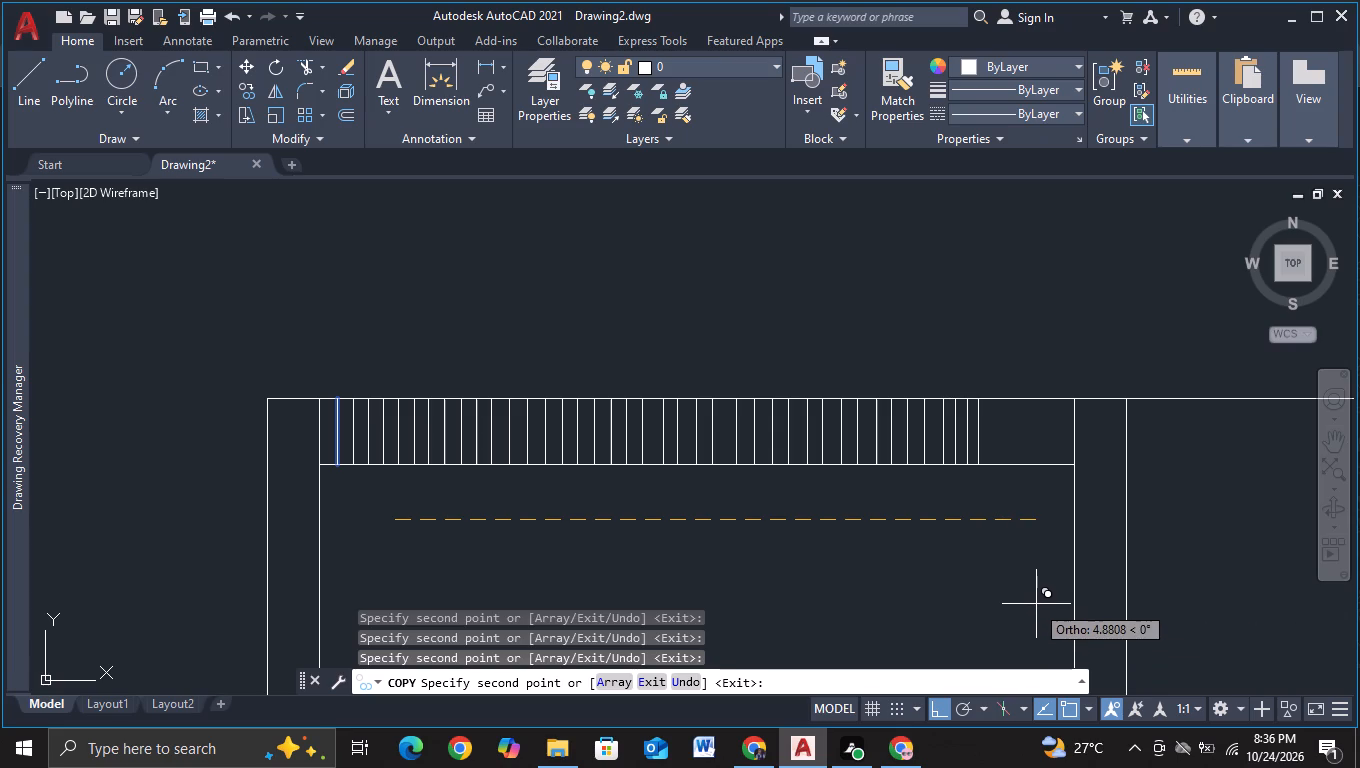
{"action": "left_click", "coordinate": [1045, 604]}
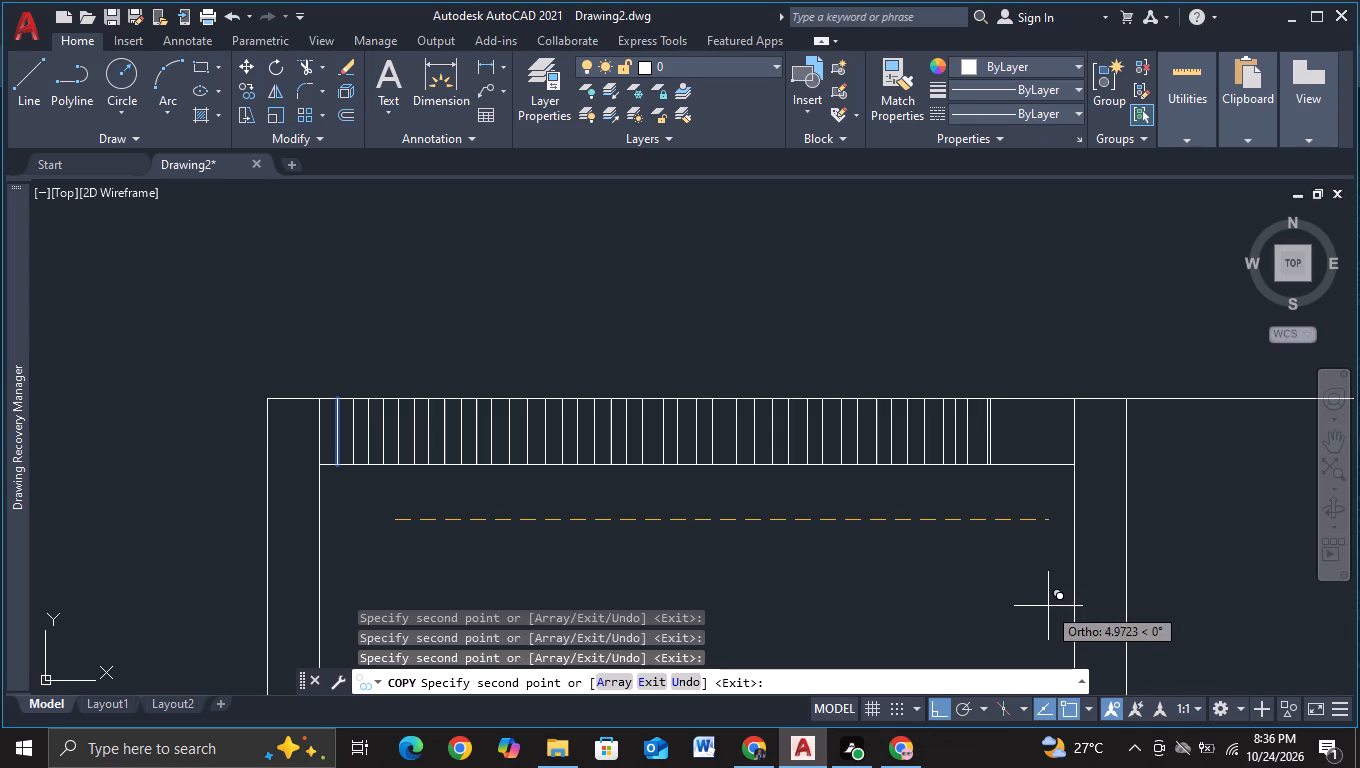
{"action": "left_click", "coordinate": [1062, 606]}
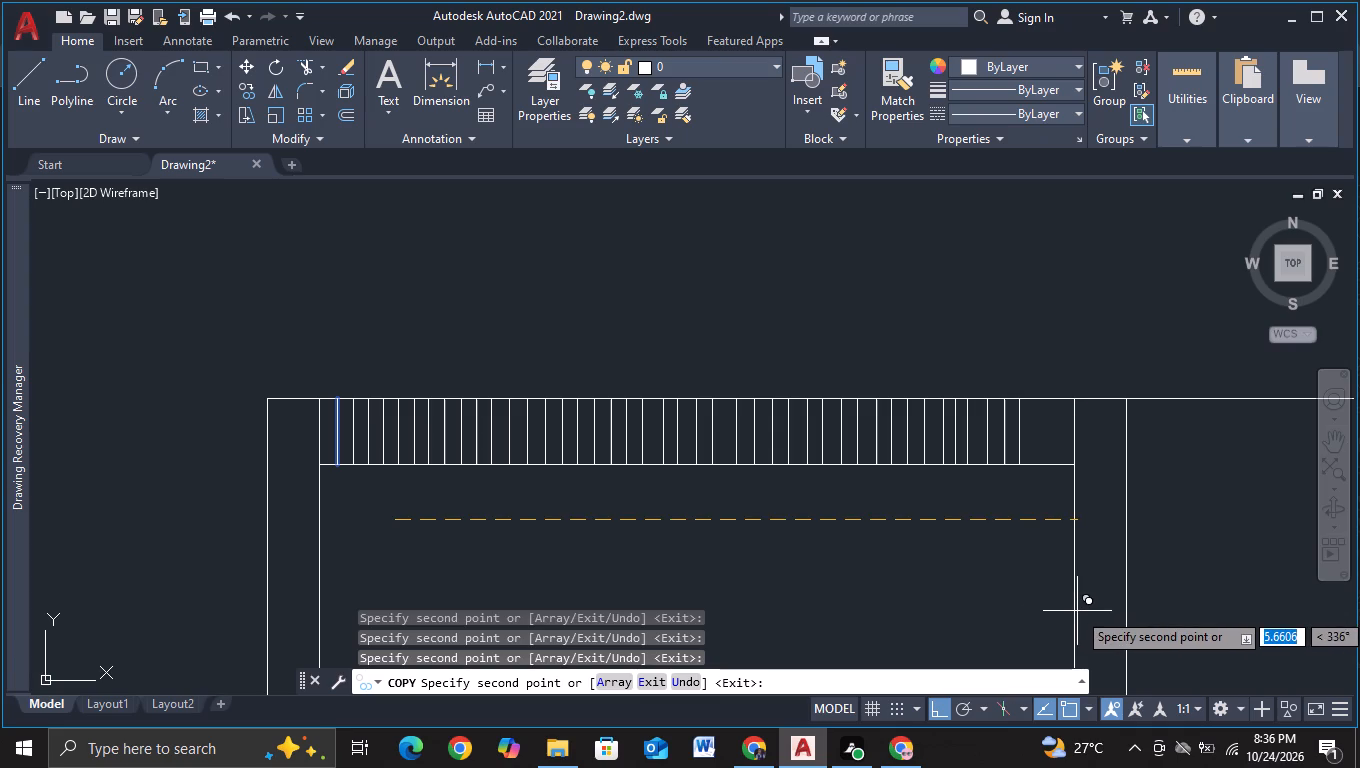
{"action": "left_click", "coordinate": [1079, 611]}
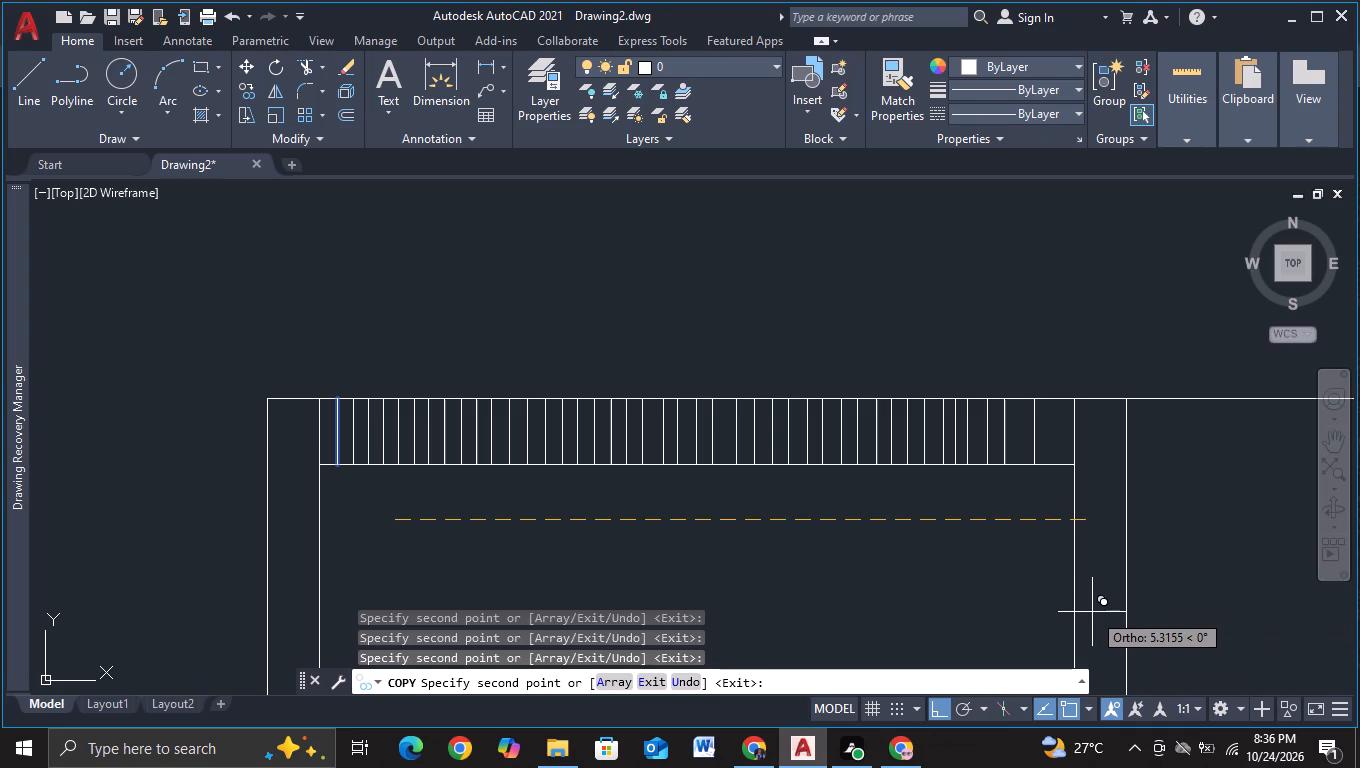
{"action": "key", "text": "F3"}
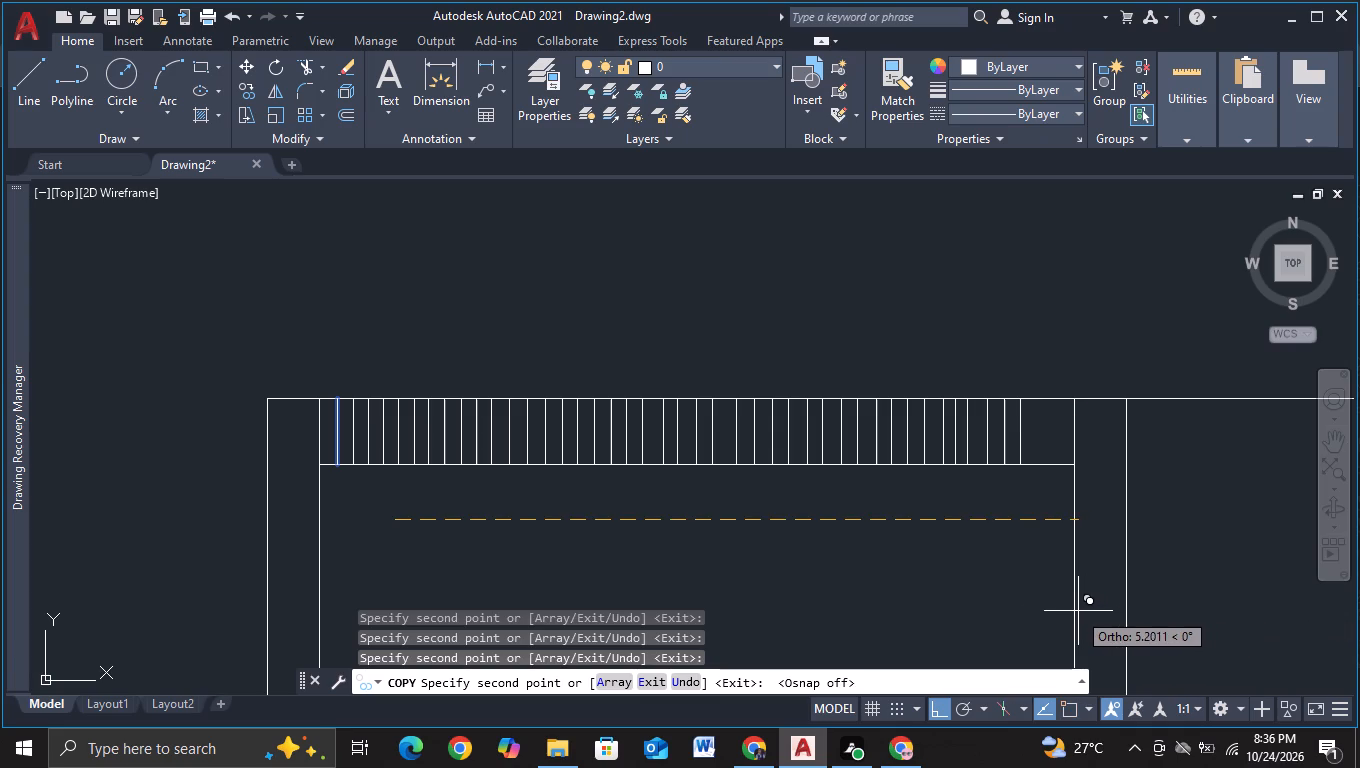
{"action": "left_click", "coordinate": [1078, 611]}
{"action": "left_click", "coordinate": [1095, 610]}
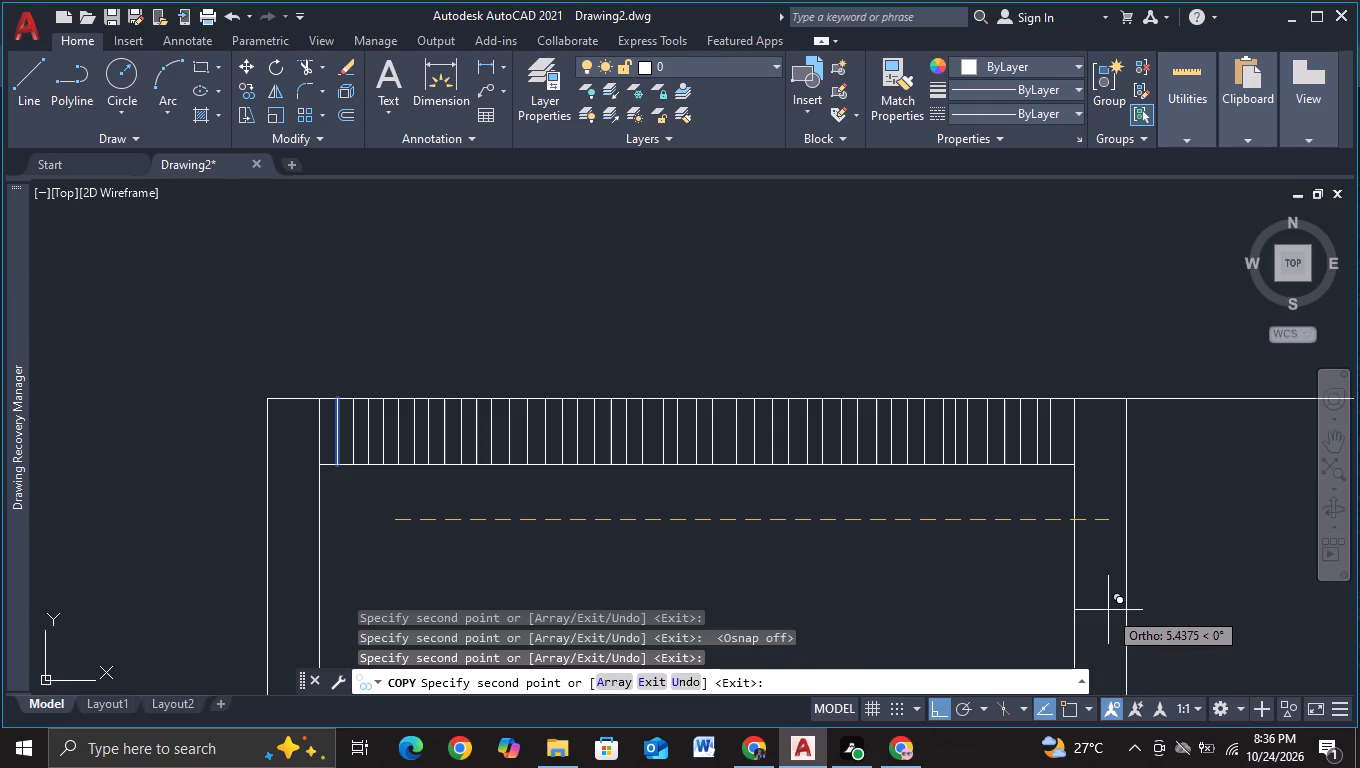
{"action": "left_click", "coordinate": [1108, 610]}
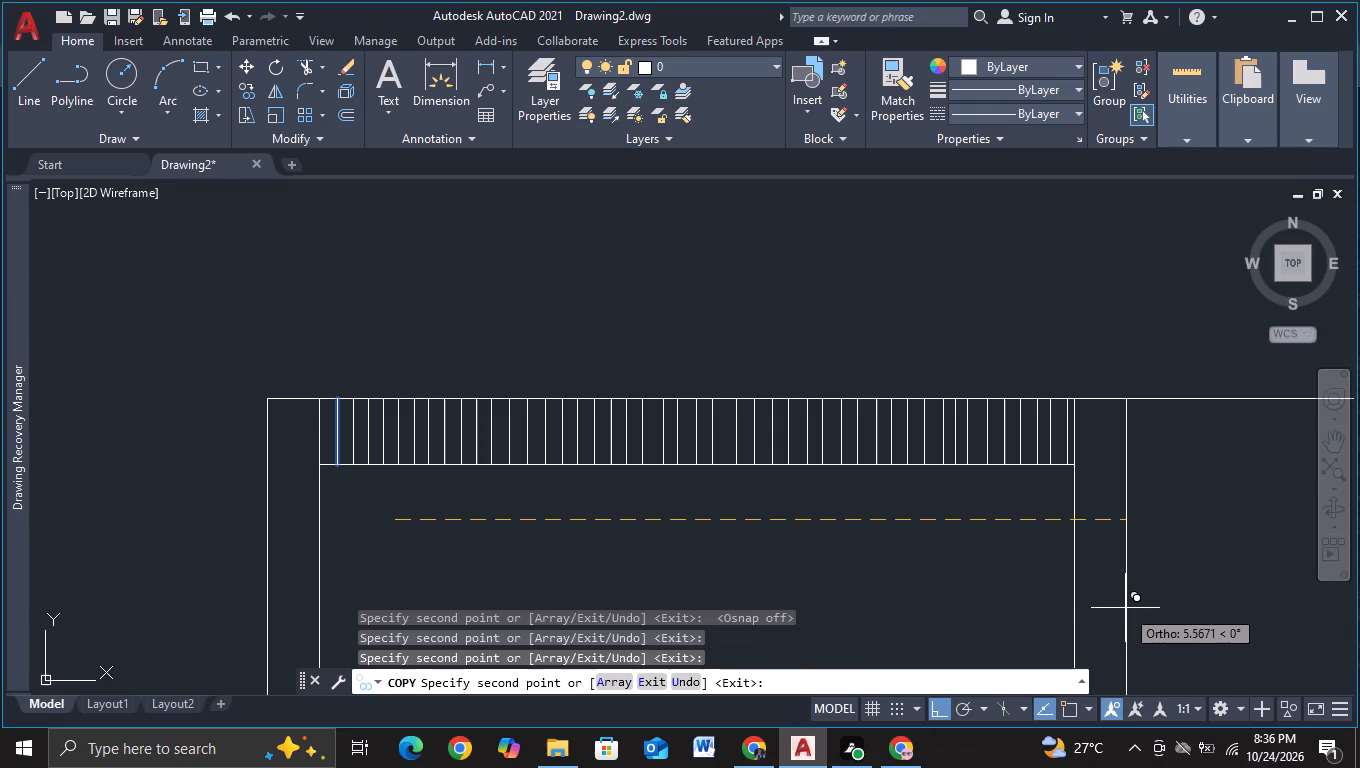
{"action": "left_click", "coordinate": [1122, 609]}
{"action": "key", "text": "Escape"}
Move the stray slat below the top band about 2.7 to the left, near the middle of the first bay.
{"action": "scroll", "coordinate": [1116, 609], "scroll_direction": "down", "scroll_amount": 2}
{"action": "middle_click_drag", "start_coordinate": [1032, 628], "coordinate": [1035, 543]}
{"action": "scroll", "coordinate": [1035, 543], "scroll_direction": "up", "scroll_amount": 1}
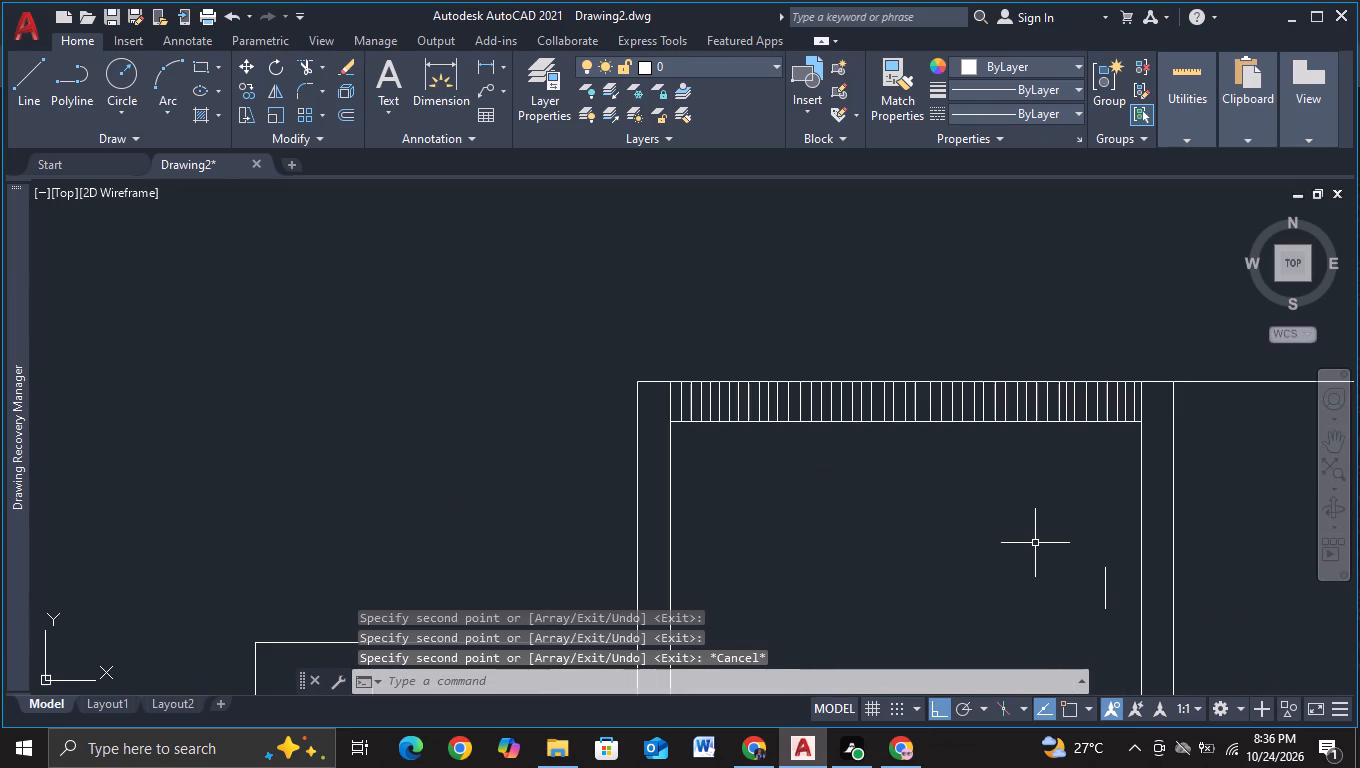
{"action": "middle_click_drag", "start_coordinate": [1035, 543], "coordinate": [974, 562]}
{"action": "left_click", "coordinate": [1043, 606]}
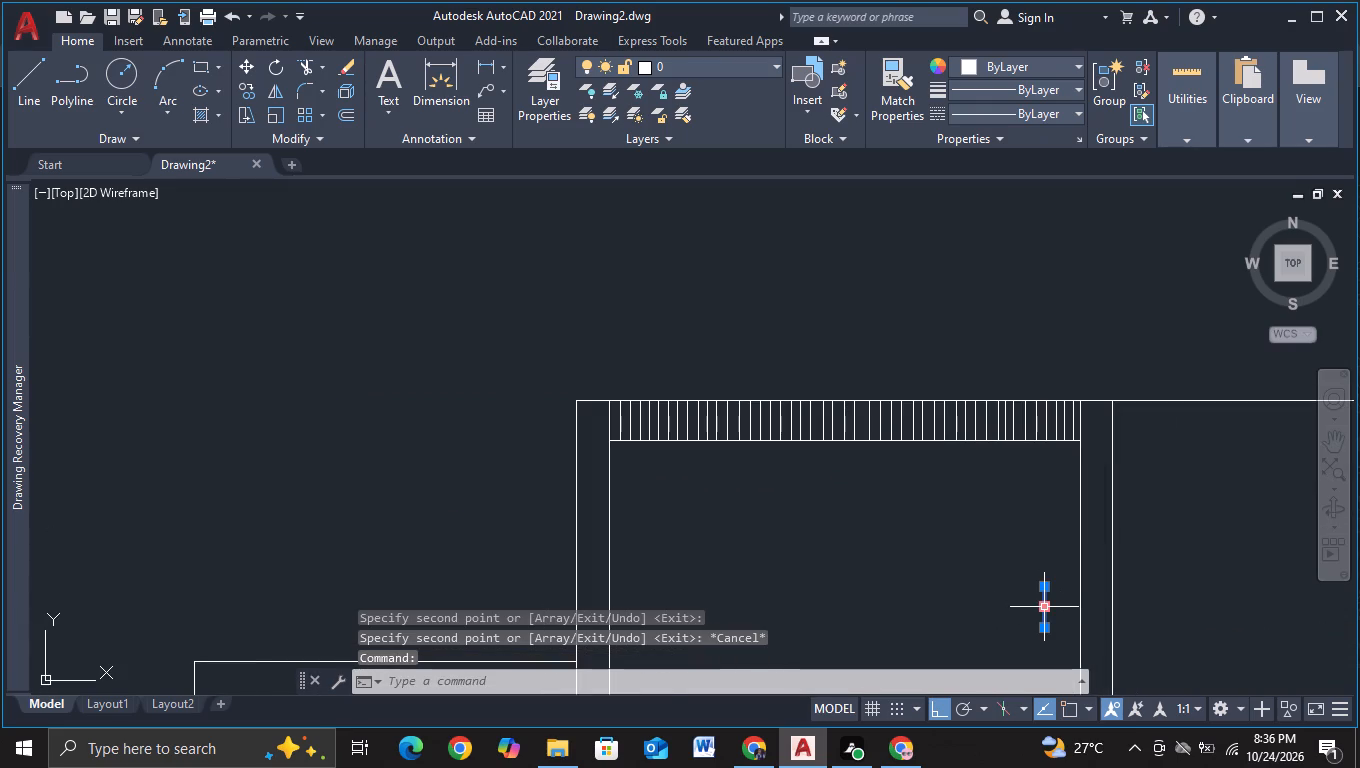
{"action": "key", "text": "m"}
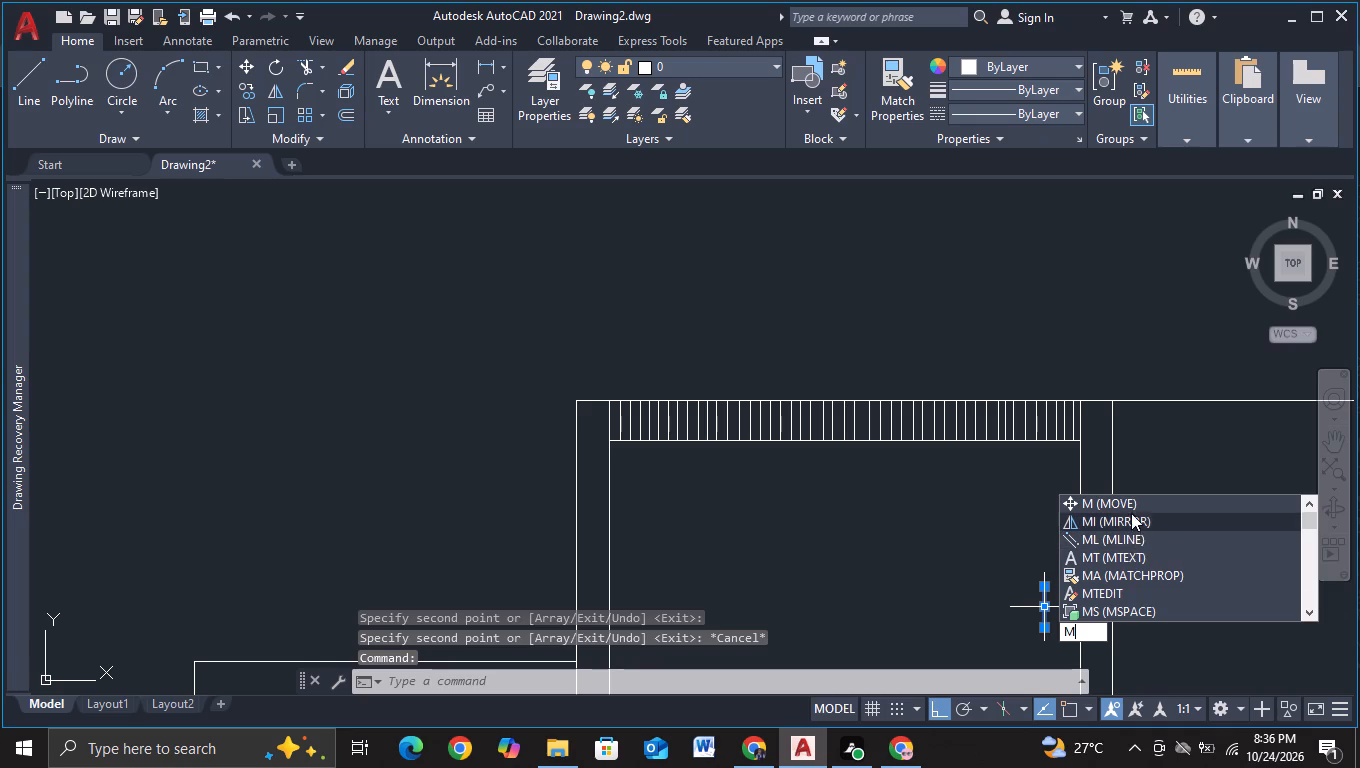
{"action": "left_click", "coordinate": [1132, 503]}
{"action": "left_click", "coordinate": [1040, 505]}
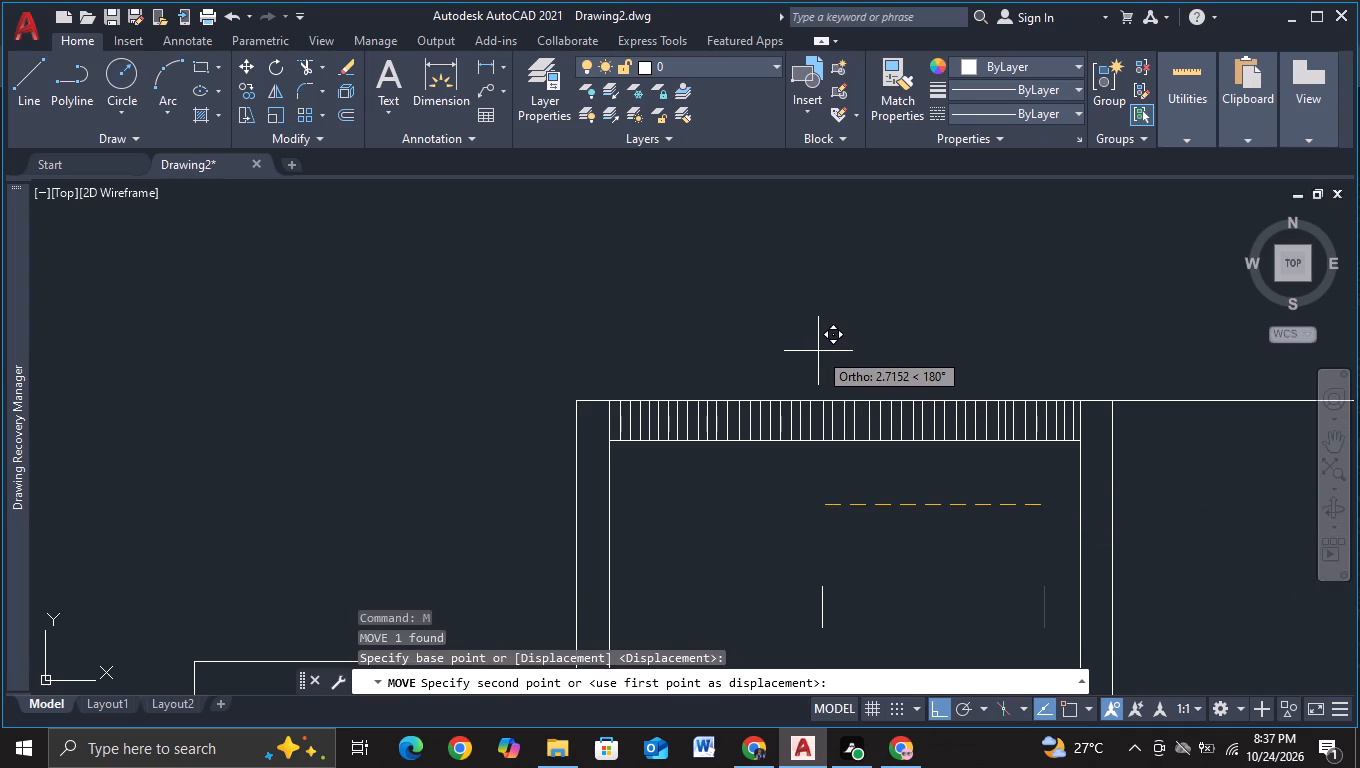
{"action": "left_click", "coordinate": [818, 351]}
{"action": "key", "text": "Escape"}
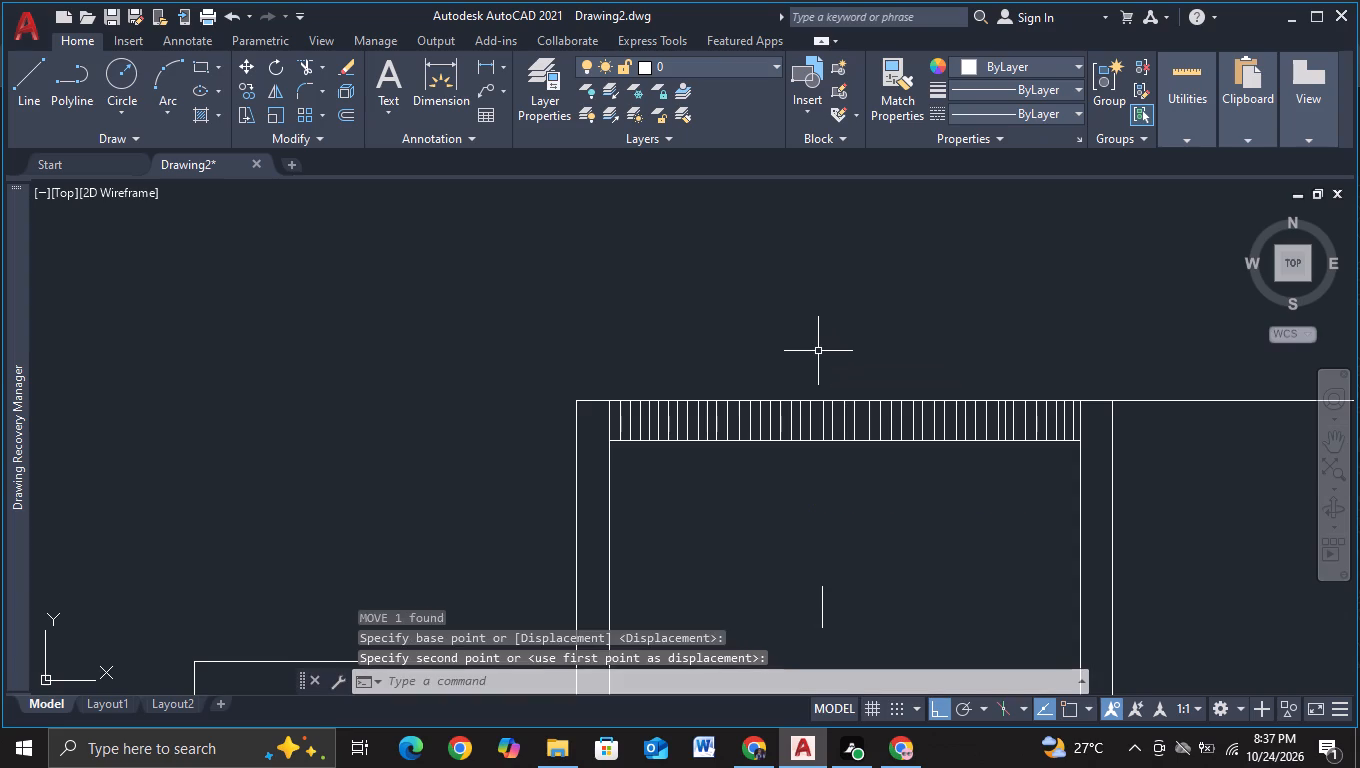
Move the stray slat up about 1.85 so its upper end crosses the band's lower line.
{"action": "left_click", "coordinate": [823, 610]}
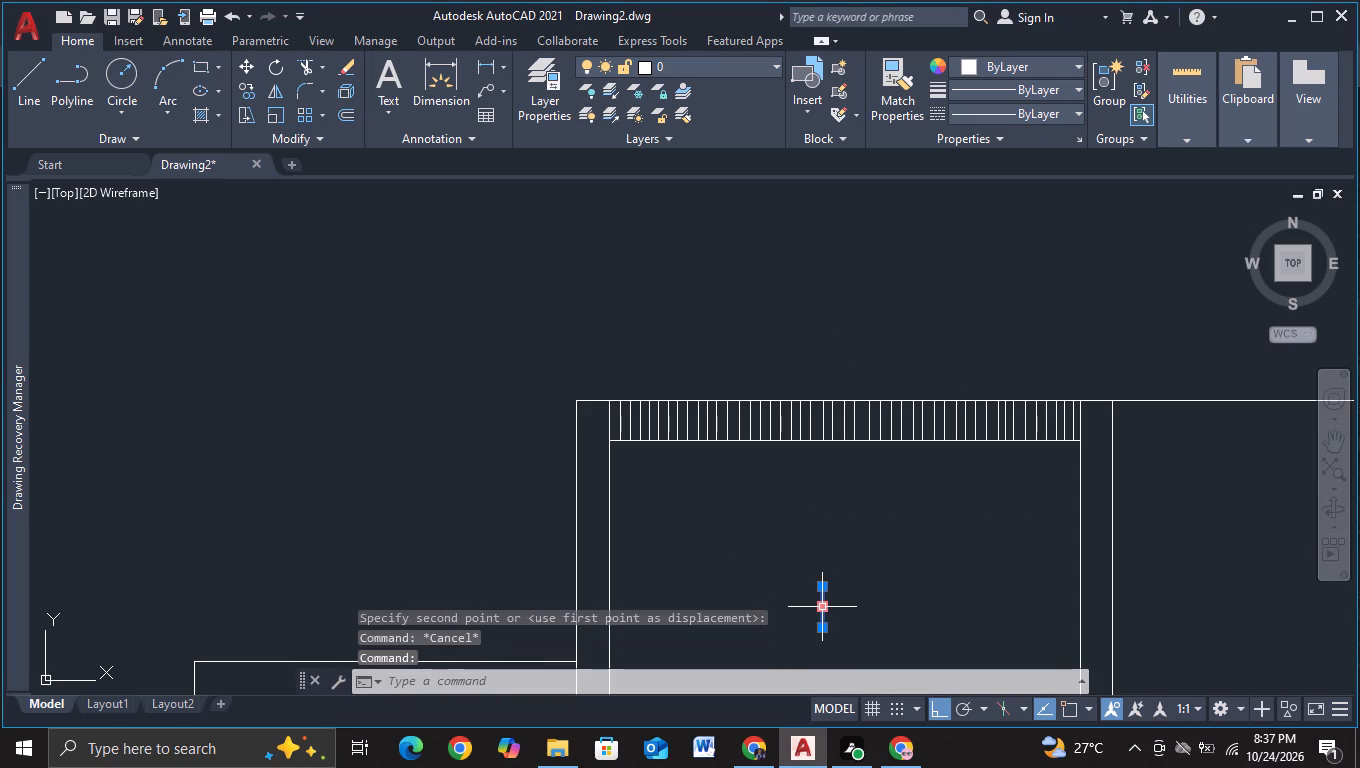
{"action": "key", "text": "m"}
{"action": "left_click", "coordinate": [908, 513]}
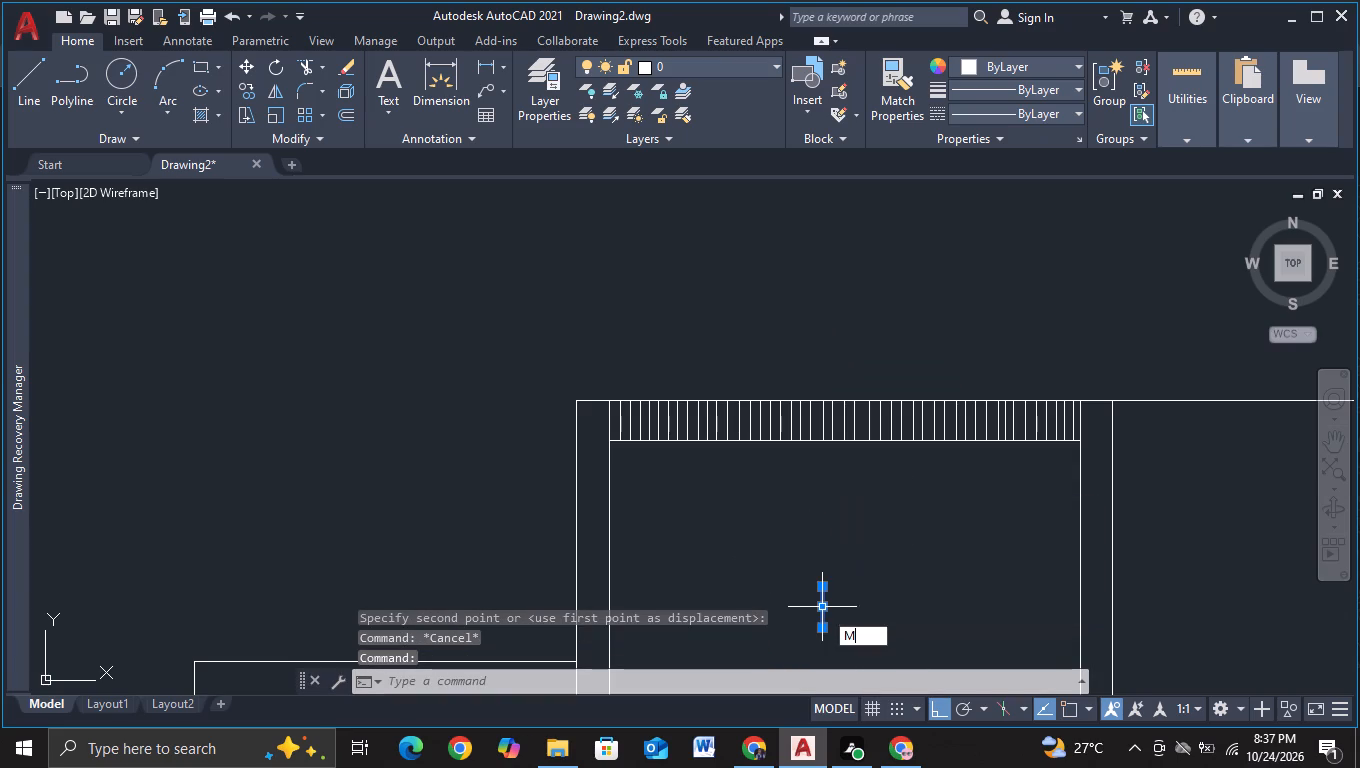
{"action": "left_click", "coordinate": [894, 511]}
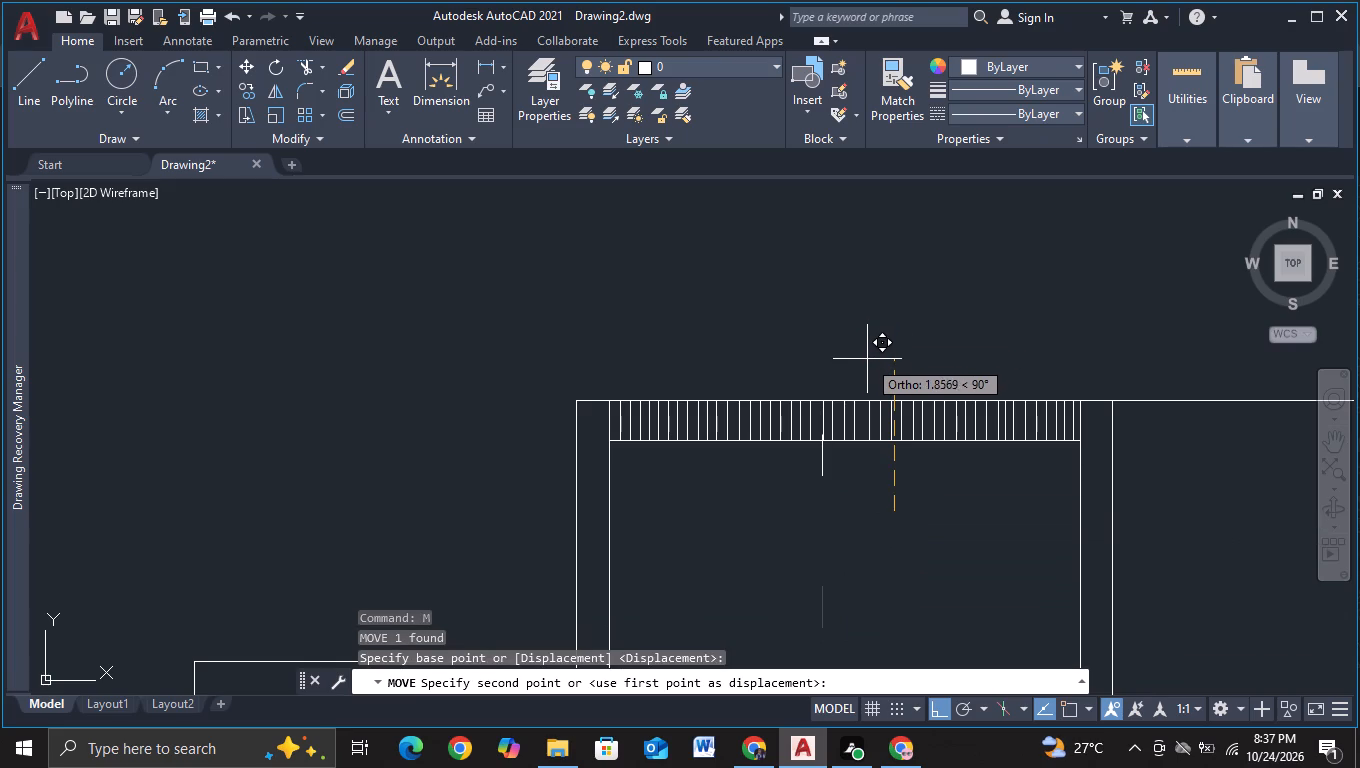
{"action": "left_click", "coordinate": [867, 360]}
{"action": "key", "text": "Escape"}
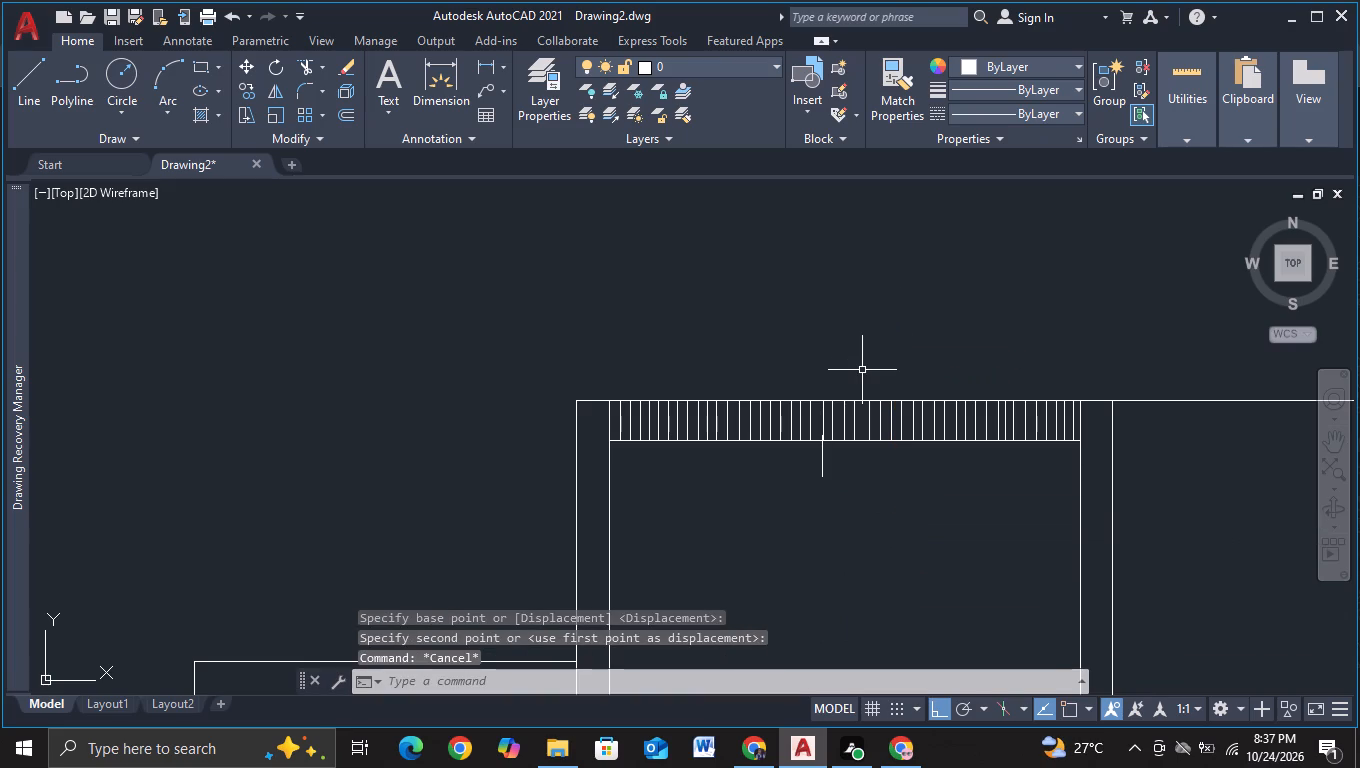
Shift the stray slat about 0.06 to the left, centring it between the two neighbouring slats.
{"action": "scroll", "coordinate": [832, 536], "scroll_direction": "up", "scroll_amount": 2}
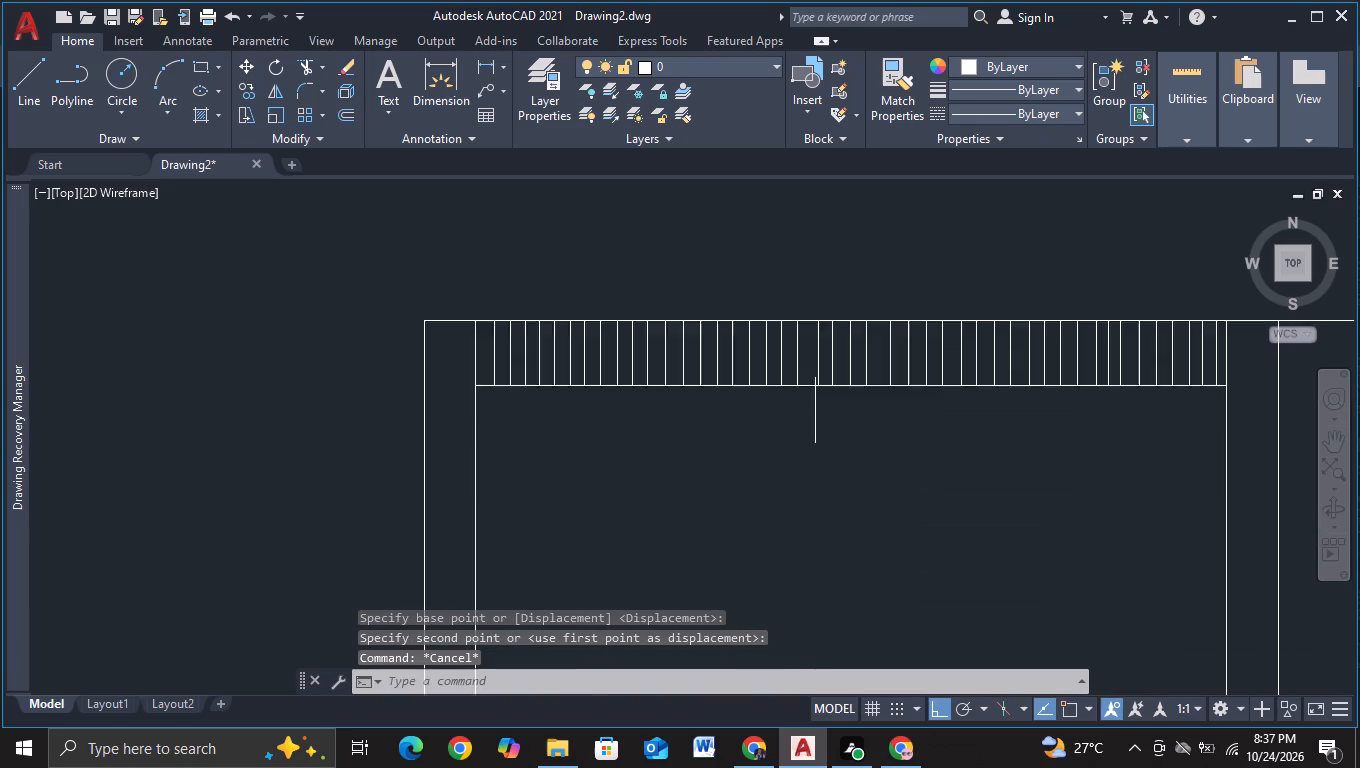
{"action": "left_click", "coordinate": [806, 355]}
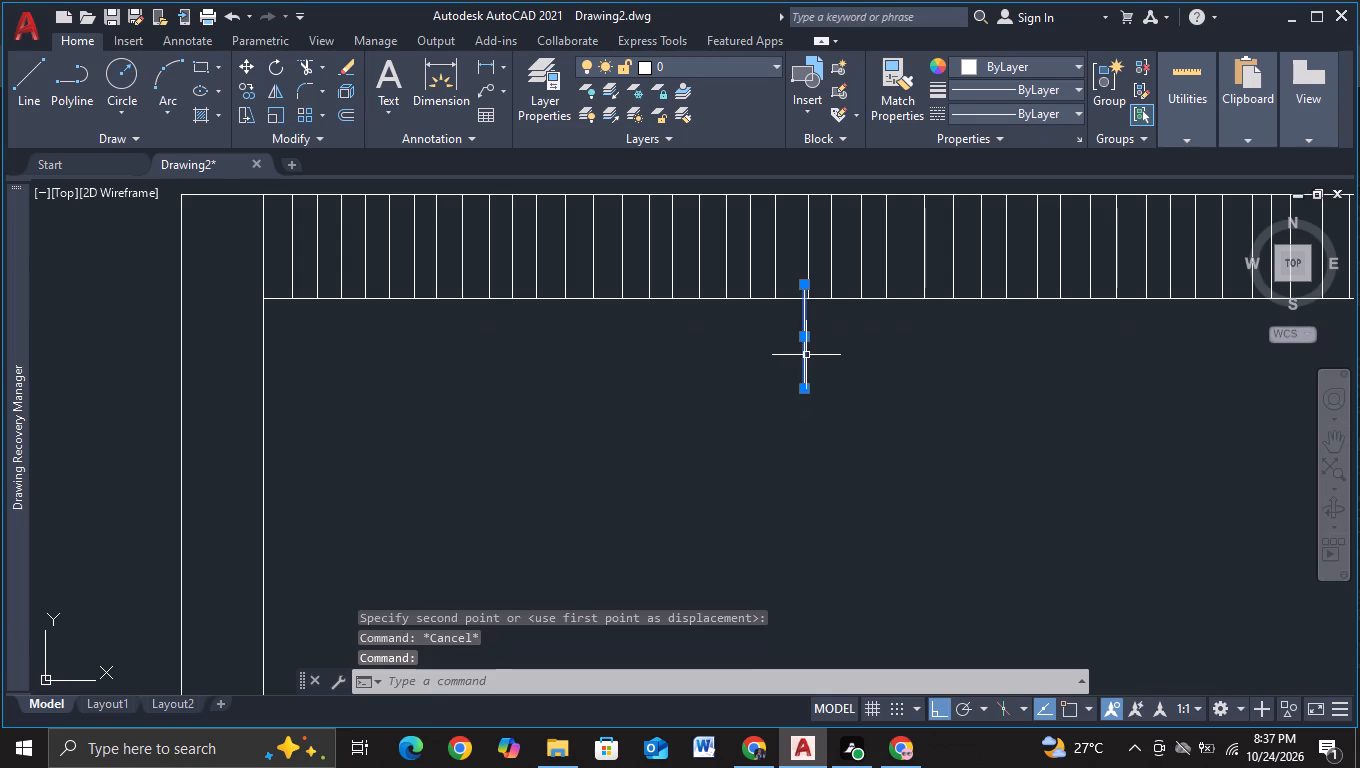
{"action": "key", "text": "m"}
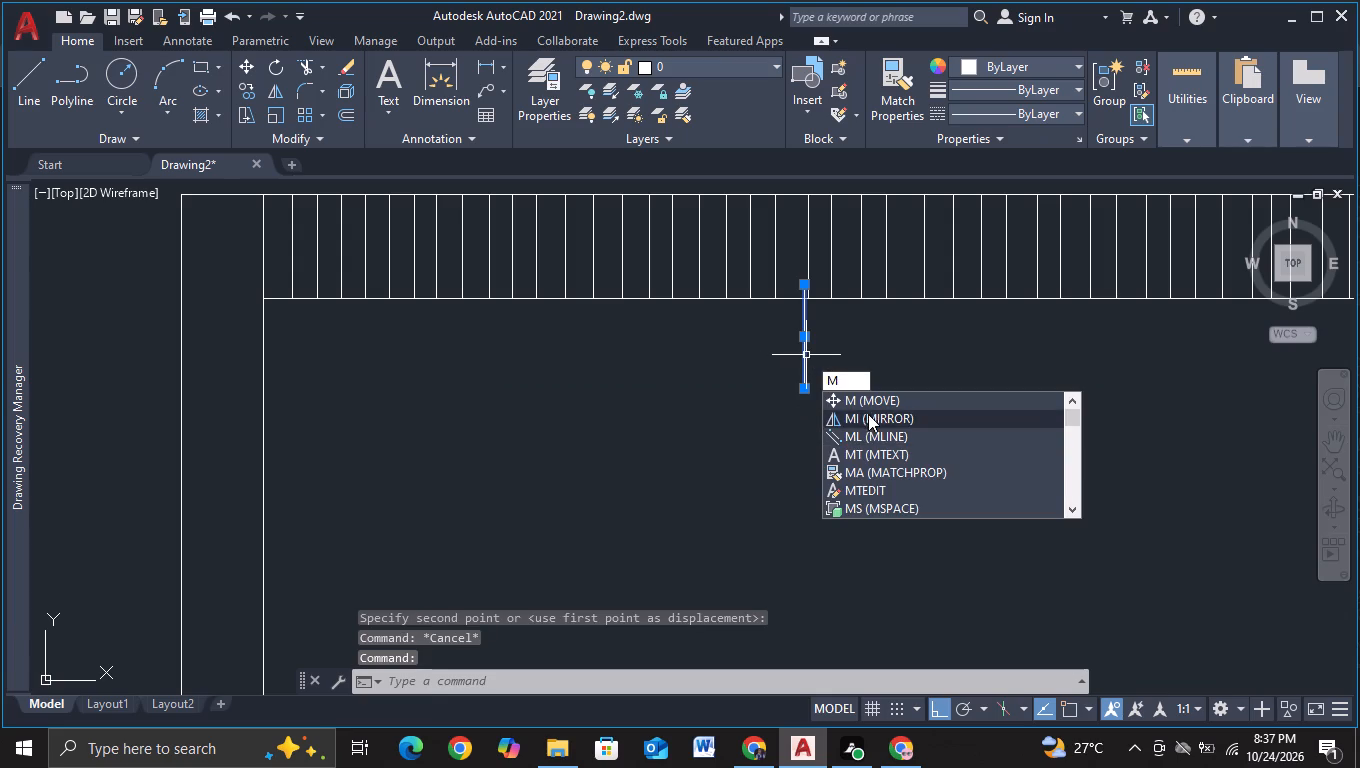
{"action": "double_click", "coordinate": [865, 404]}
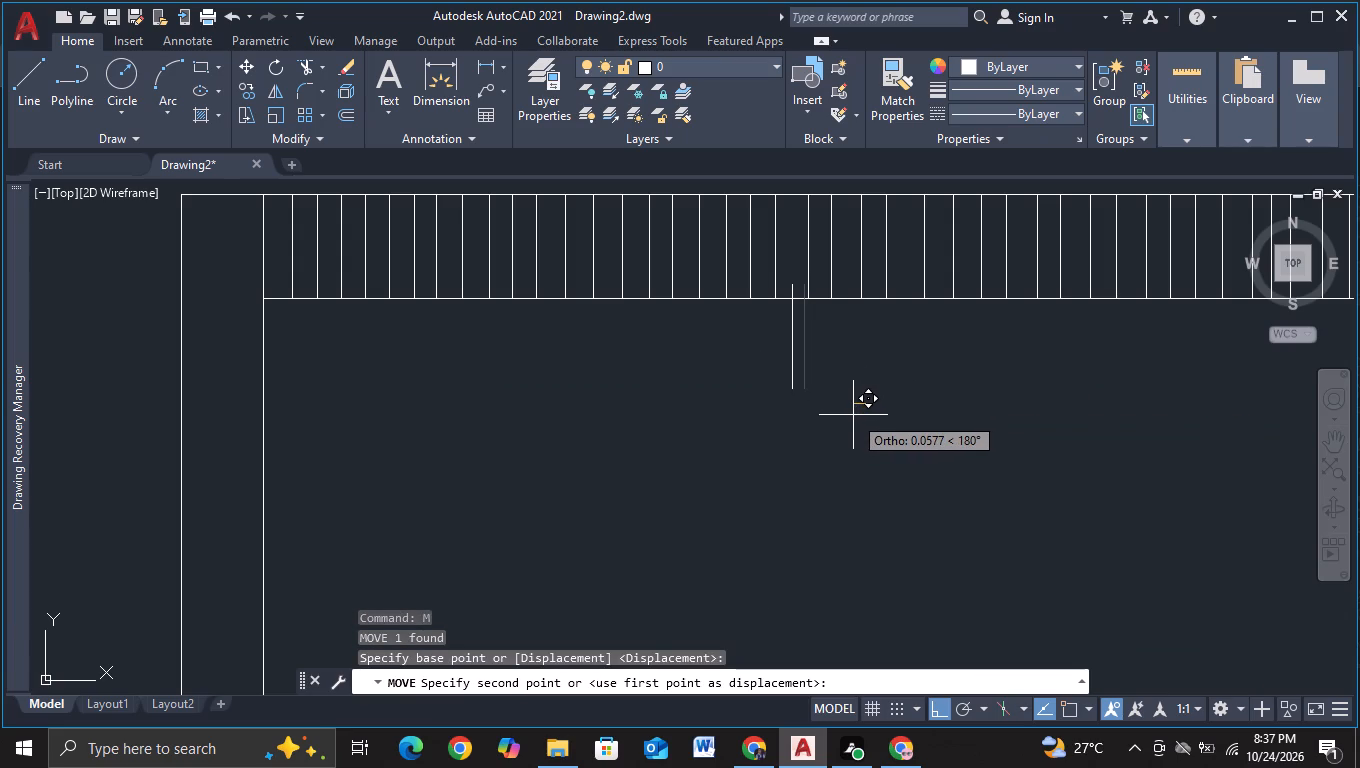
{"action": "left_click", "coordinate": [854, 415]}
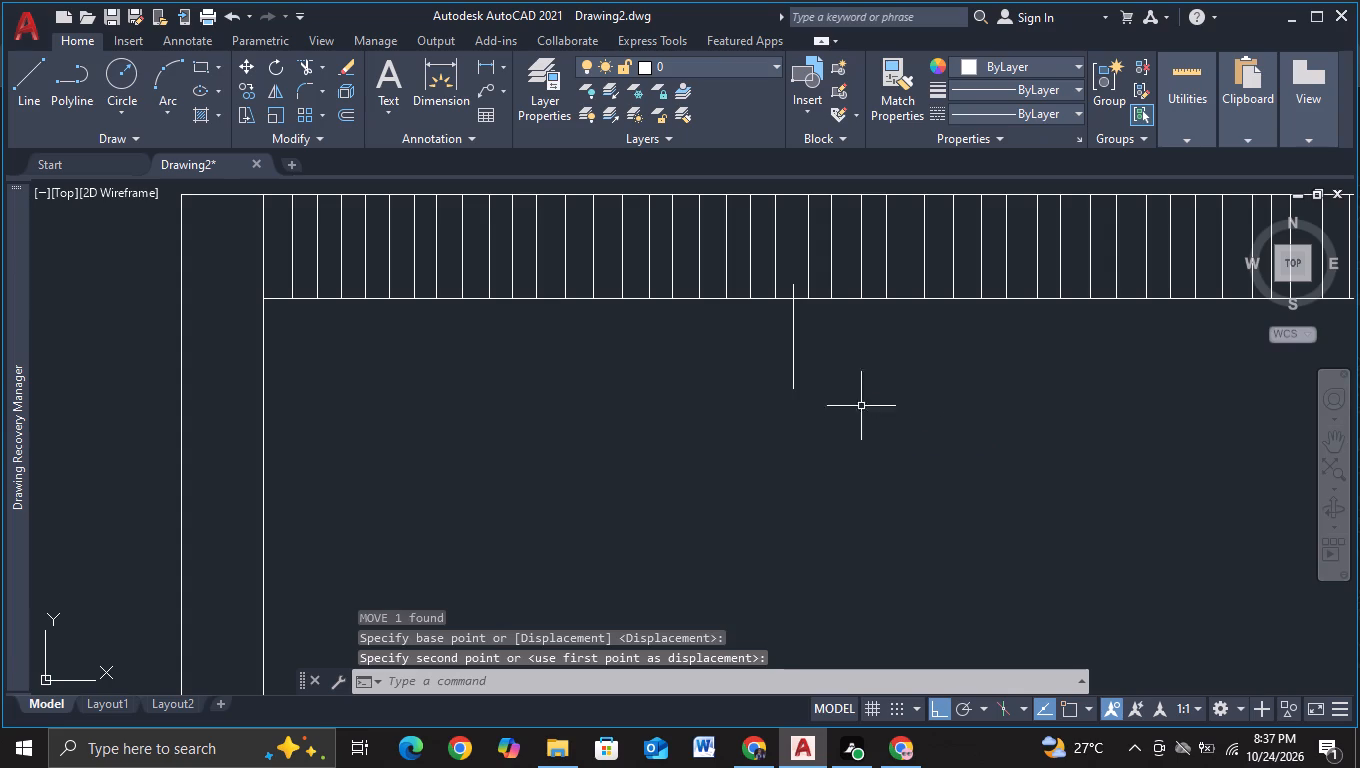
Move the stray slat up about 0.4 into the top band, level with the other slats.
{"action": "left_click", "coordinate": [794, 362]}
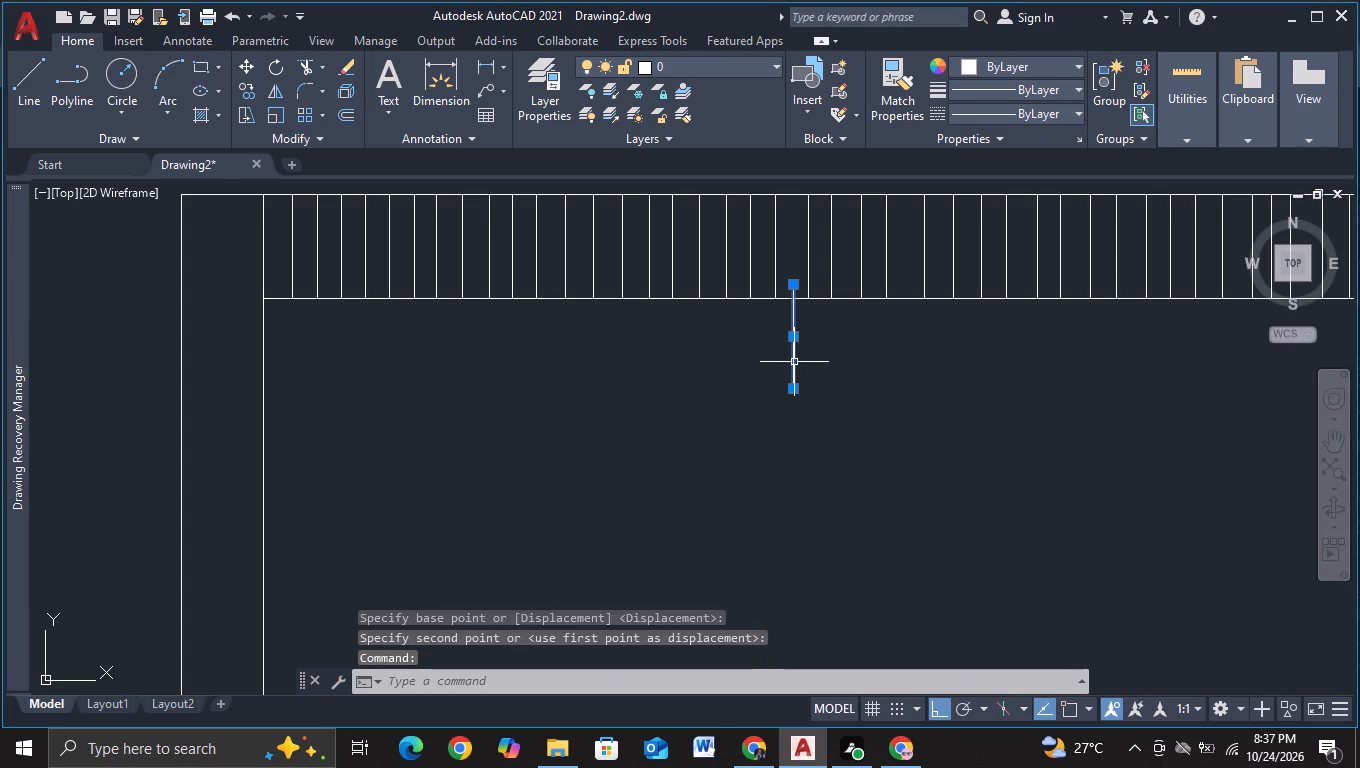
{"action": "key", "text": "m"}
{"action": "left_click", "coordinate": [835, 406]}
{"action": "left_click", "coordinate": [833, 373]}
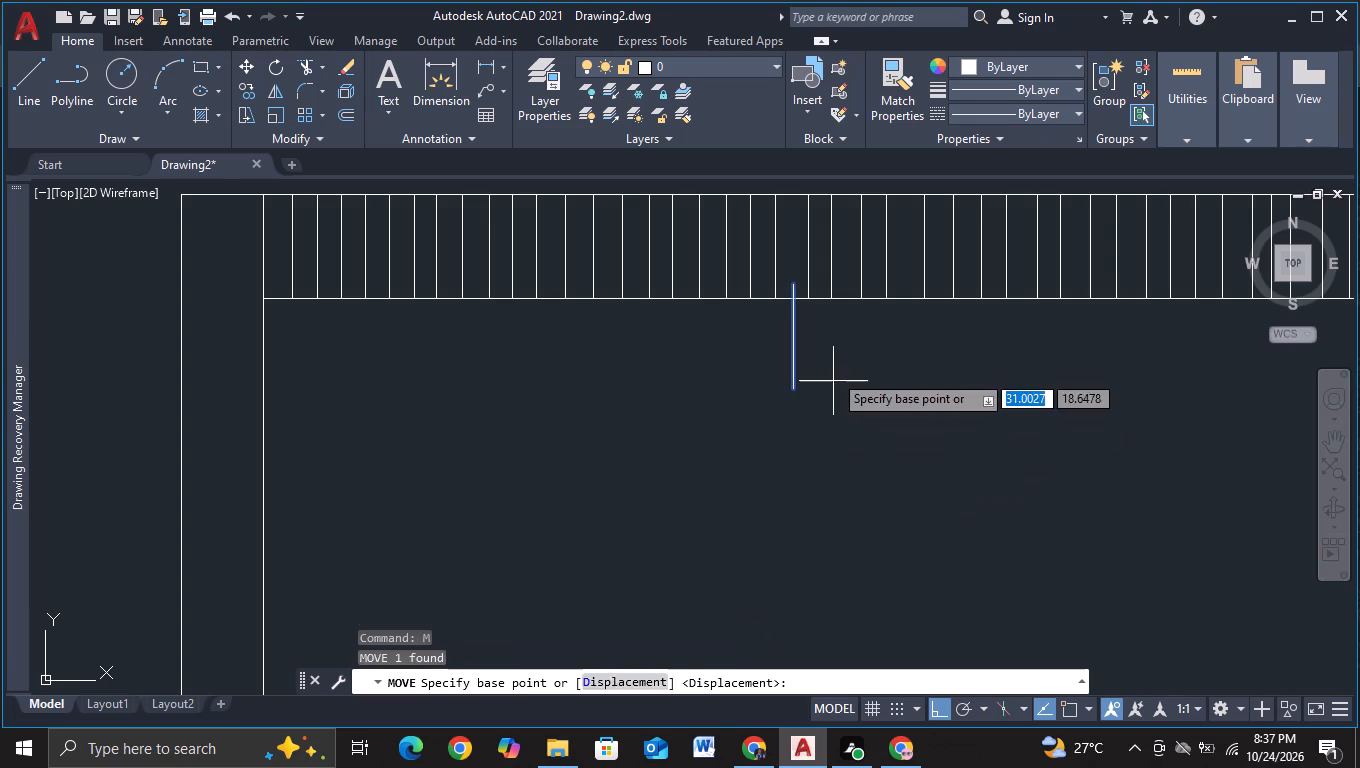
{"action": "middle_click_drag", "start_coordinate": [833, 363], "coordinate": [781, 551]}
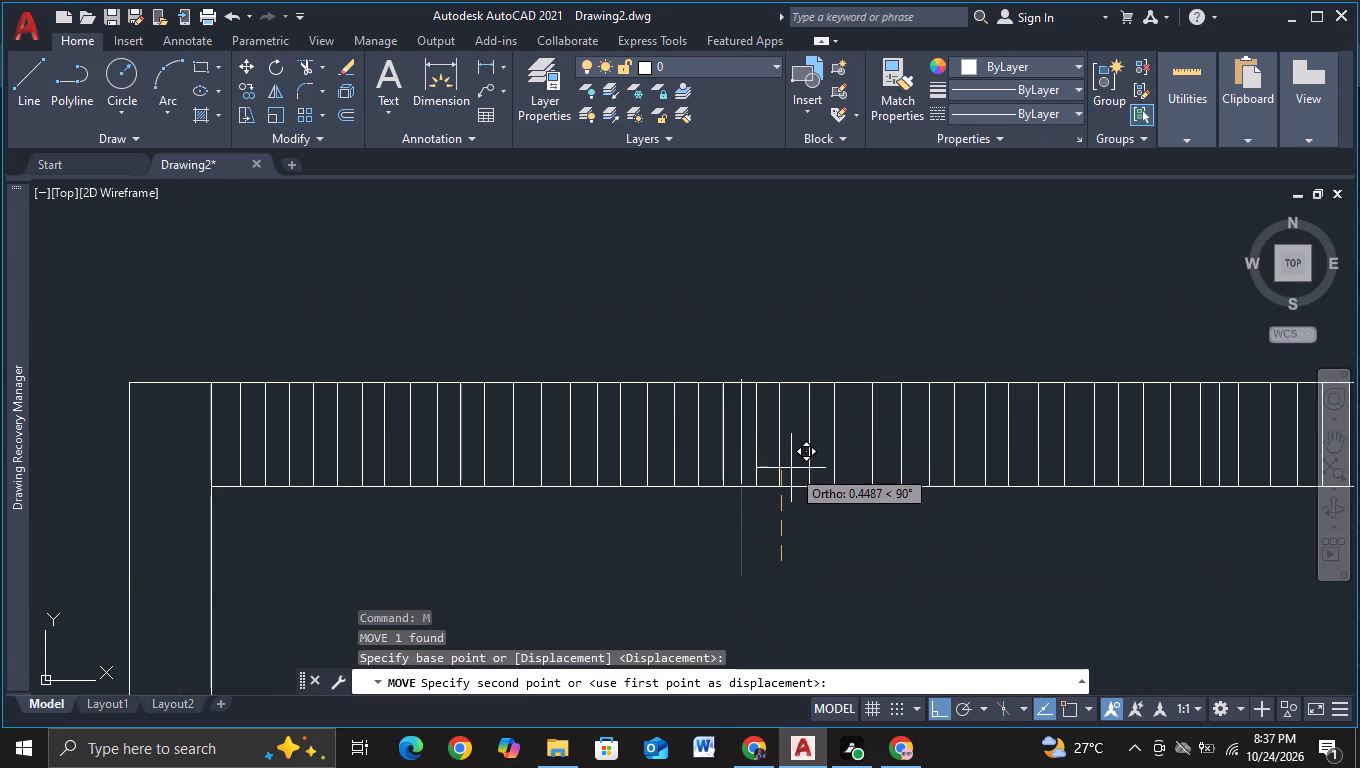
{"action": "left_click", "coordinate": [790, 473]}
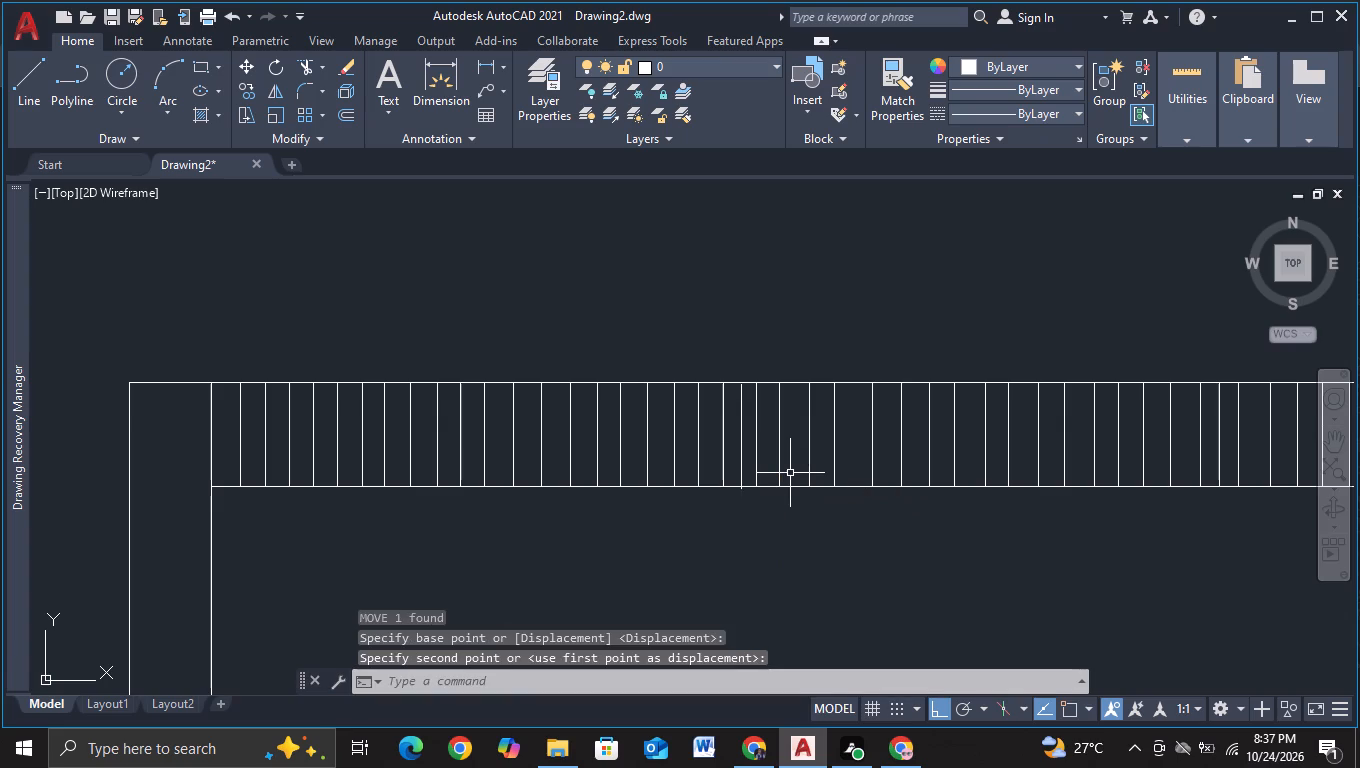
Trim the moved slat's short end that overhangs the band's lower line.
{"action": "scroll", "coordinate": [790, 479], "scroll_direction": "down", "scroll_amount": 2}
{"action": "middle_click_drag", "start_coordinate": [791, 549], "coordinate": [805, 420]}
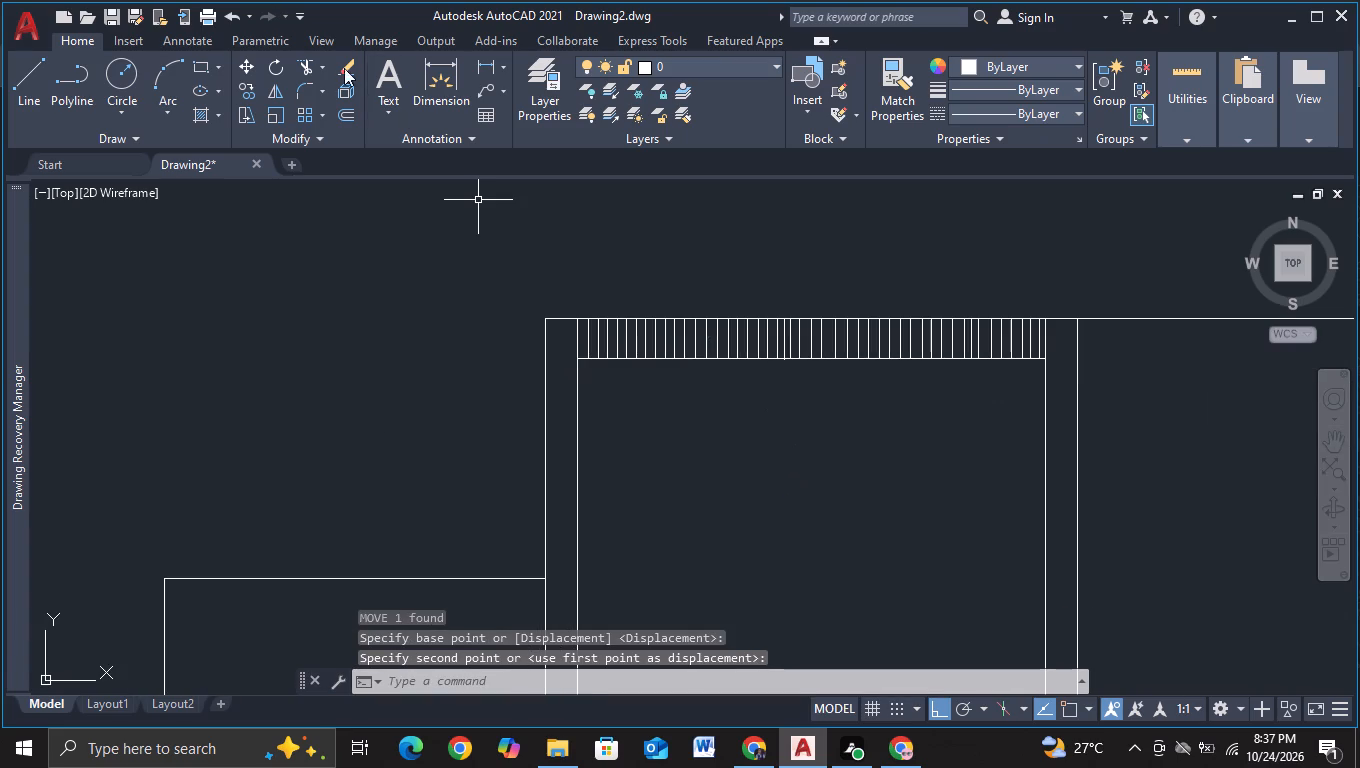
{"action": "left_click", "coordinate": [307, 66]}
{"action": "scroll", "coordinate": [711, 350], "scroll_direction": "up", "scroll_amount": 2}
{"action": "scroll", "coordinate": [842, 385], "scroll_direction": "up", "scroll_amount": 2}
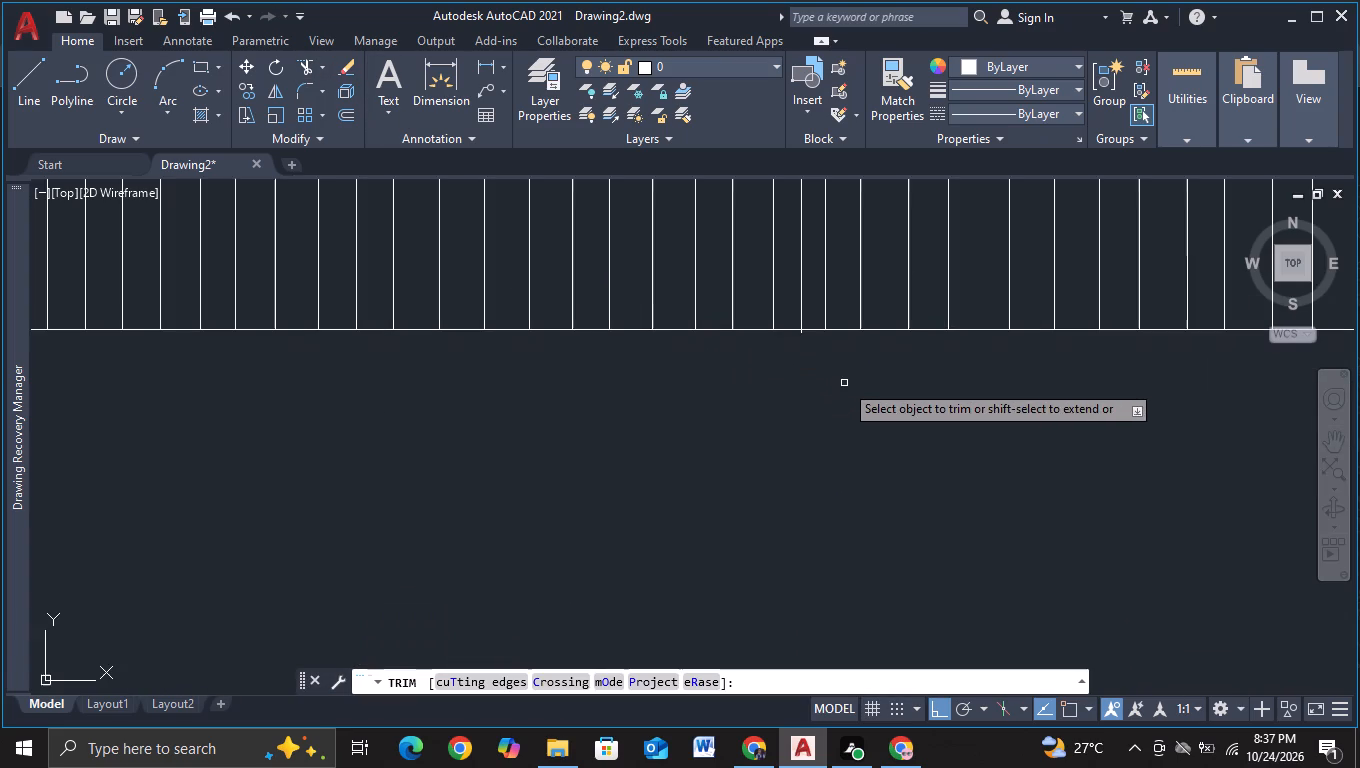
{"action": "left_click", "coordinate": [802, 333]}
{"action": "scroll", "coordinate": [796, 396], "scroll_direction": "down", "scroll_amount": 2}
{"action": "key", "text": "Escape"}
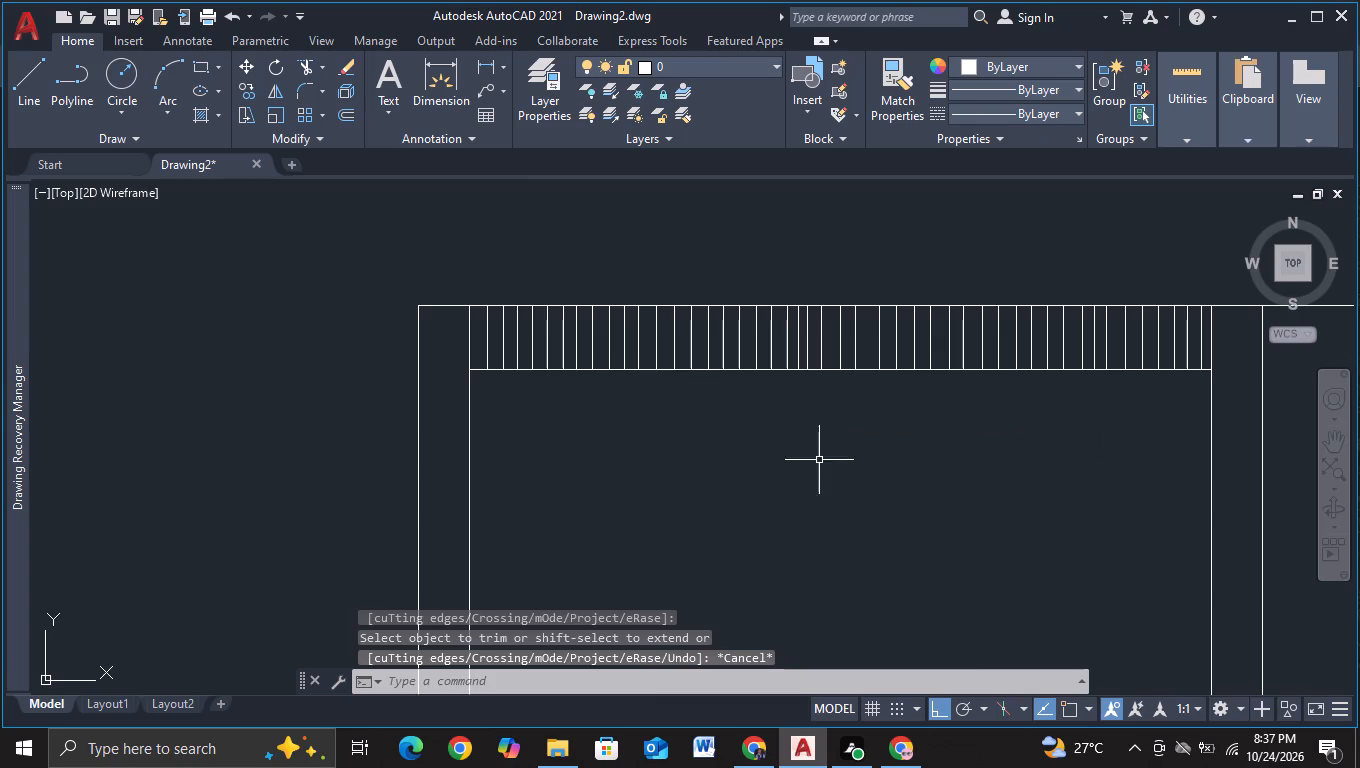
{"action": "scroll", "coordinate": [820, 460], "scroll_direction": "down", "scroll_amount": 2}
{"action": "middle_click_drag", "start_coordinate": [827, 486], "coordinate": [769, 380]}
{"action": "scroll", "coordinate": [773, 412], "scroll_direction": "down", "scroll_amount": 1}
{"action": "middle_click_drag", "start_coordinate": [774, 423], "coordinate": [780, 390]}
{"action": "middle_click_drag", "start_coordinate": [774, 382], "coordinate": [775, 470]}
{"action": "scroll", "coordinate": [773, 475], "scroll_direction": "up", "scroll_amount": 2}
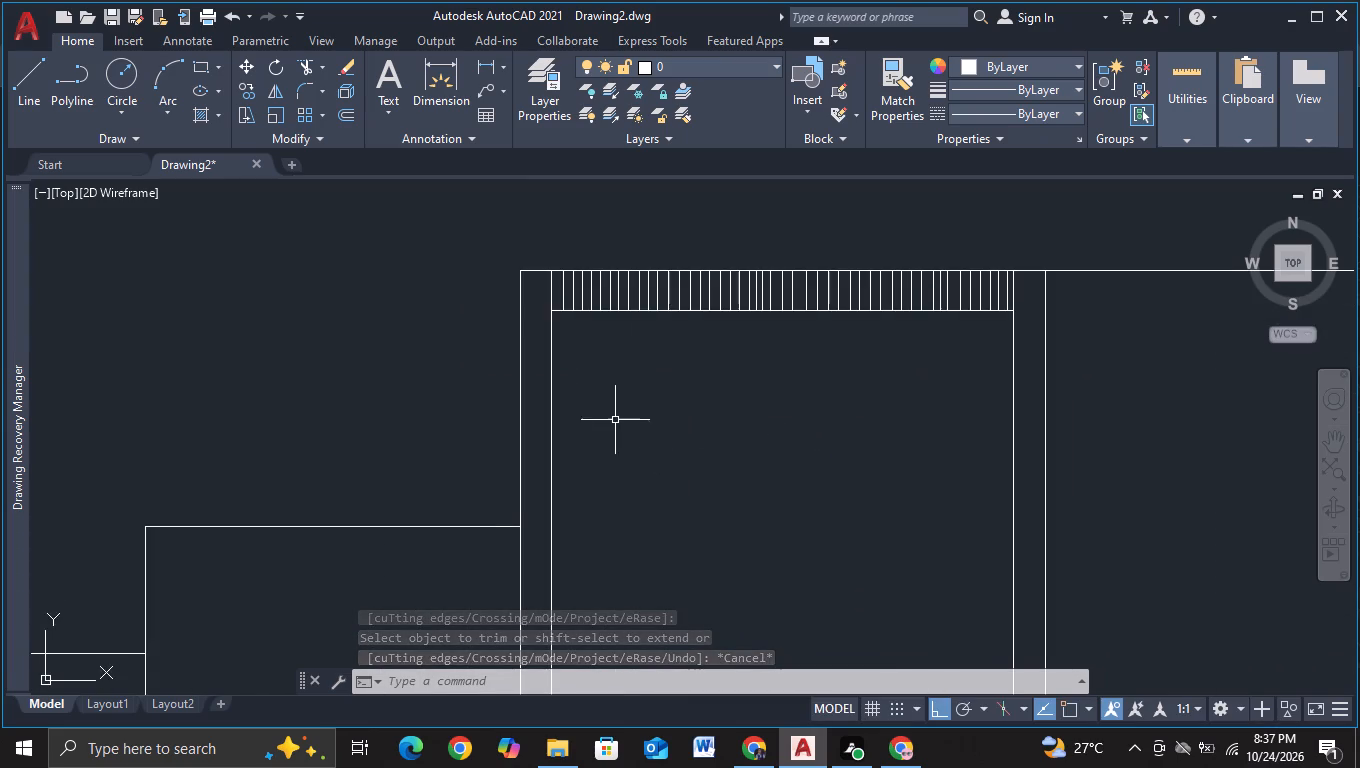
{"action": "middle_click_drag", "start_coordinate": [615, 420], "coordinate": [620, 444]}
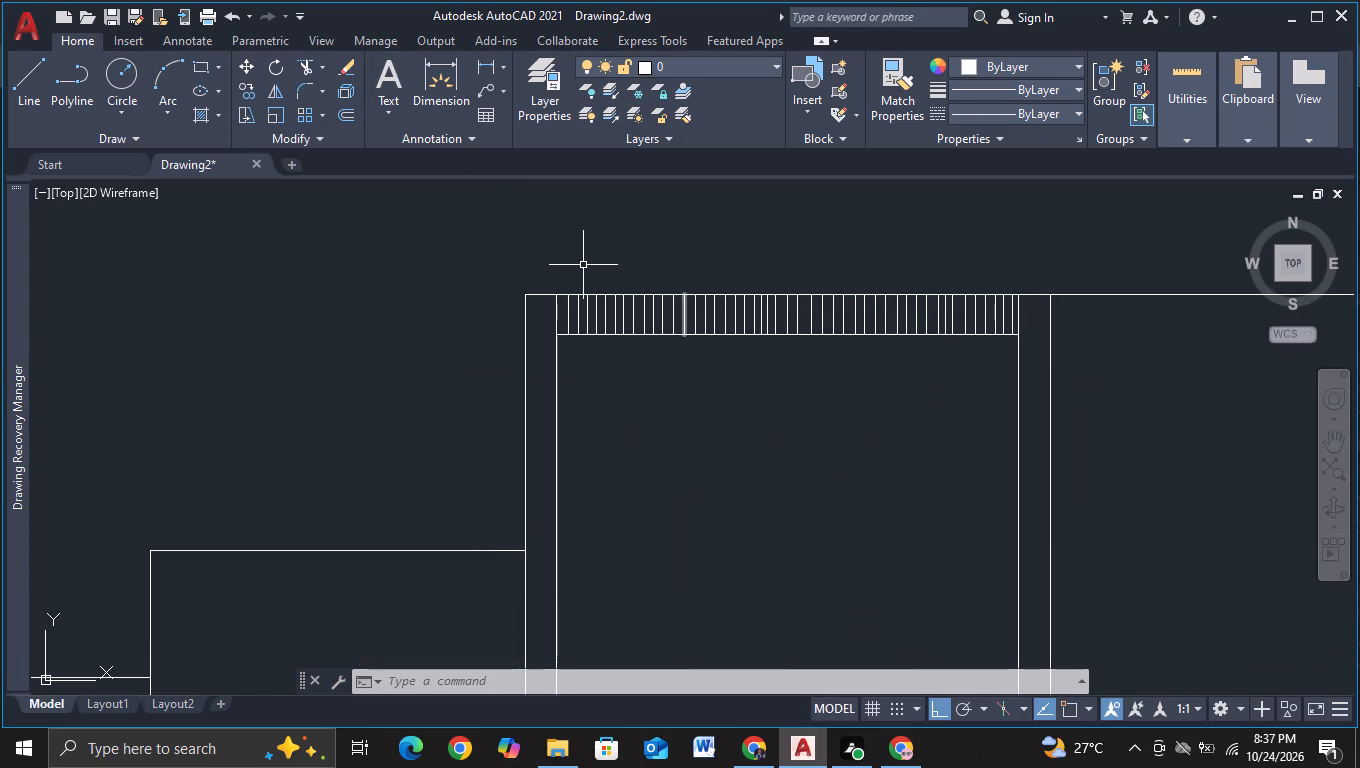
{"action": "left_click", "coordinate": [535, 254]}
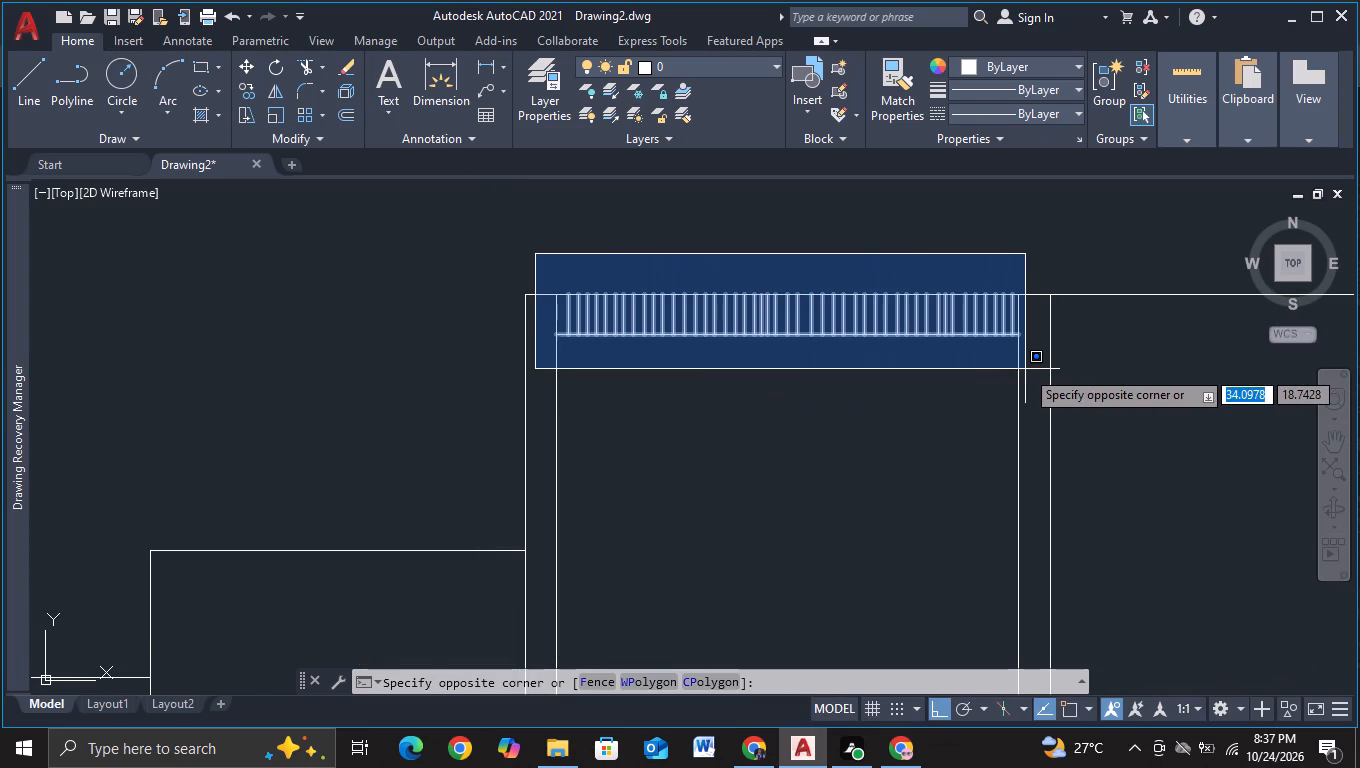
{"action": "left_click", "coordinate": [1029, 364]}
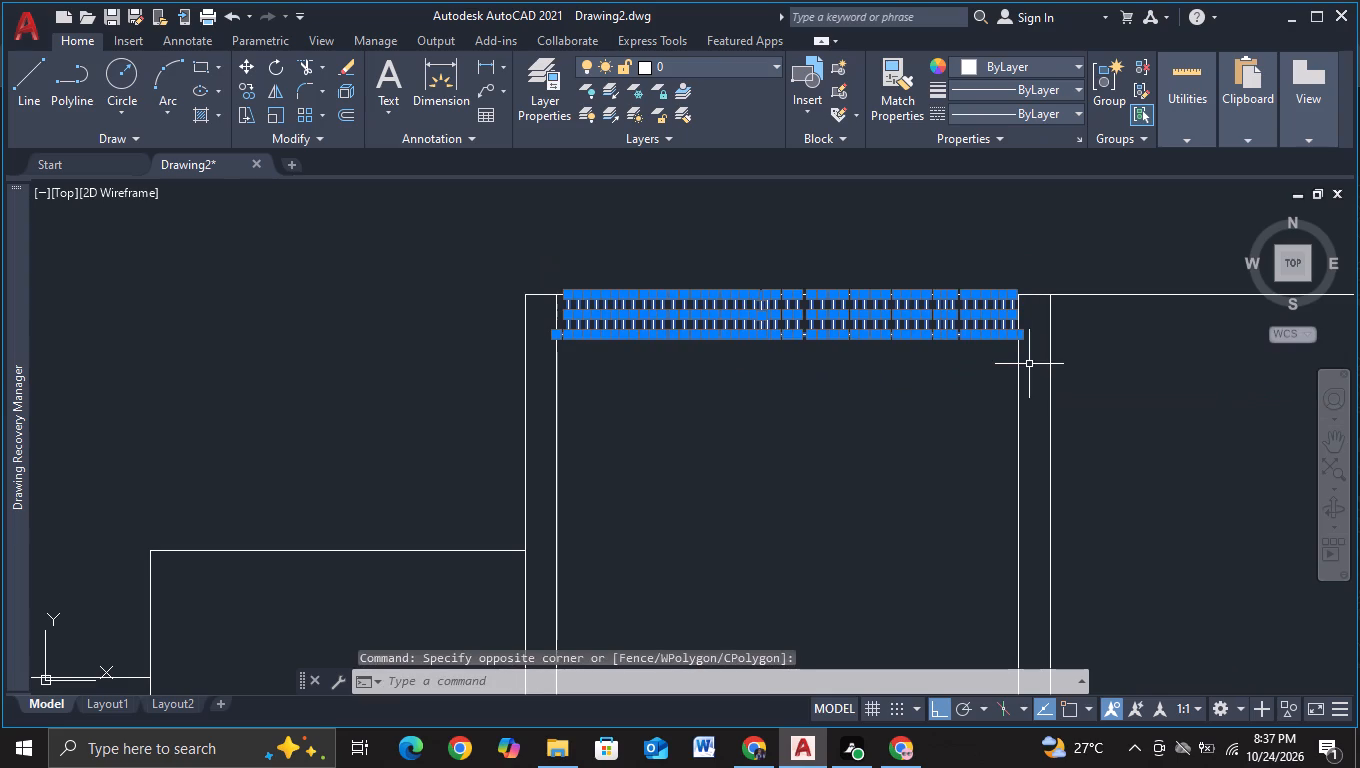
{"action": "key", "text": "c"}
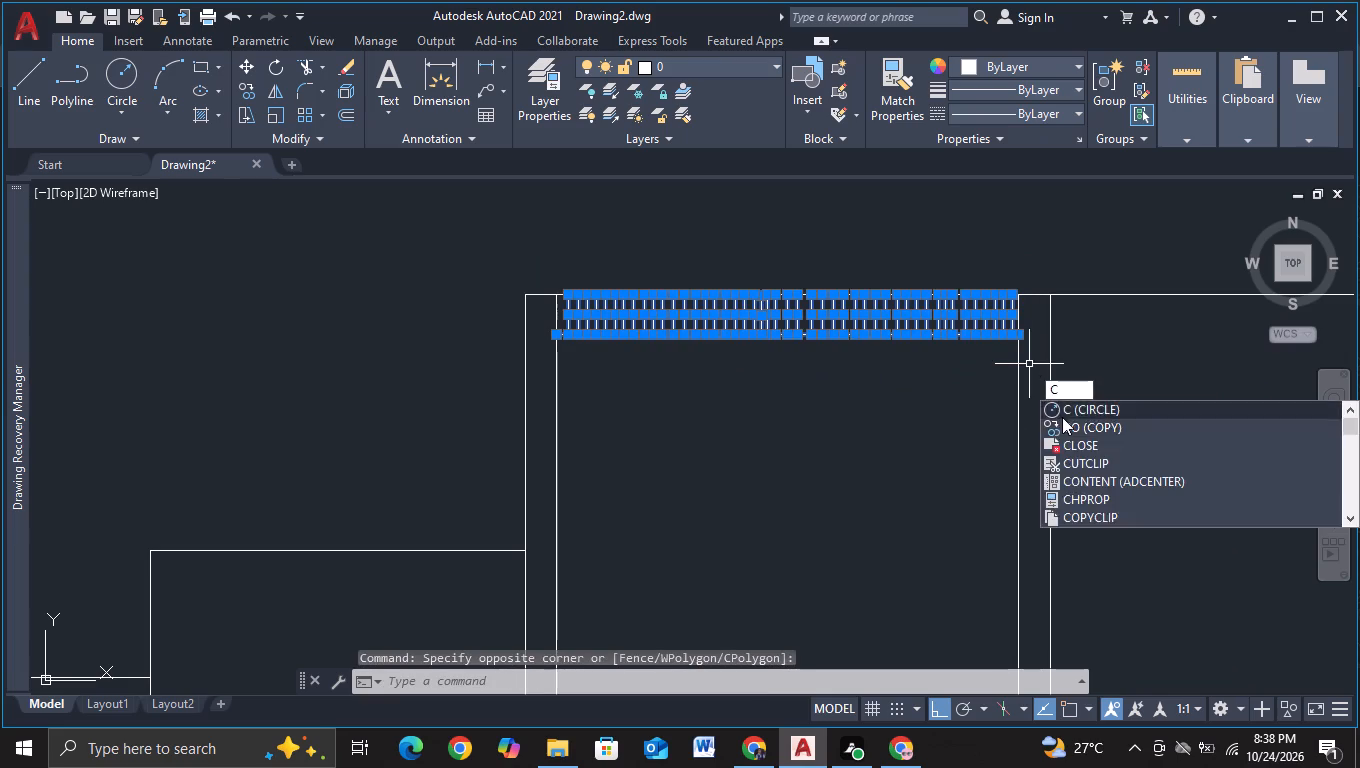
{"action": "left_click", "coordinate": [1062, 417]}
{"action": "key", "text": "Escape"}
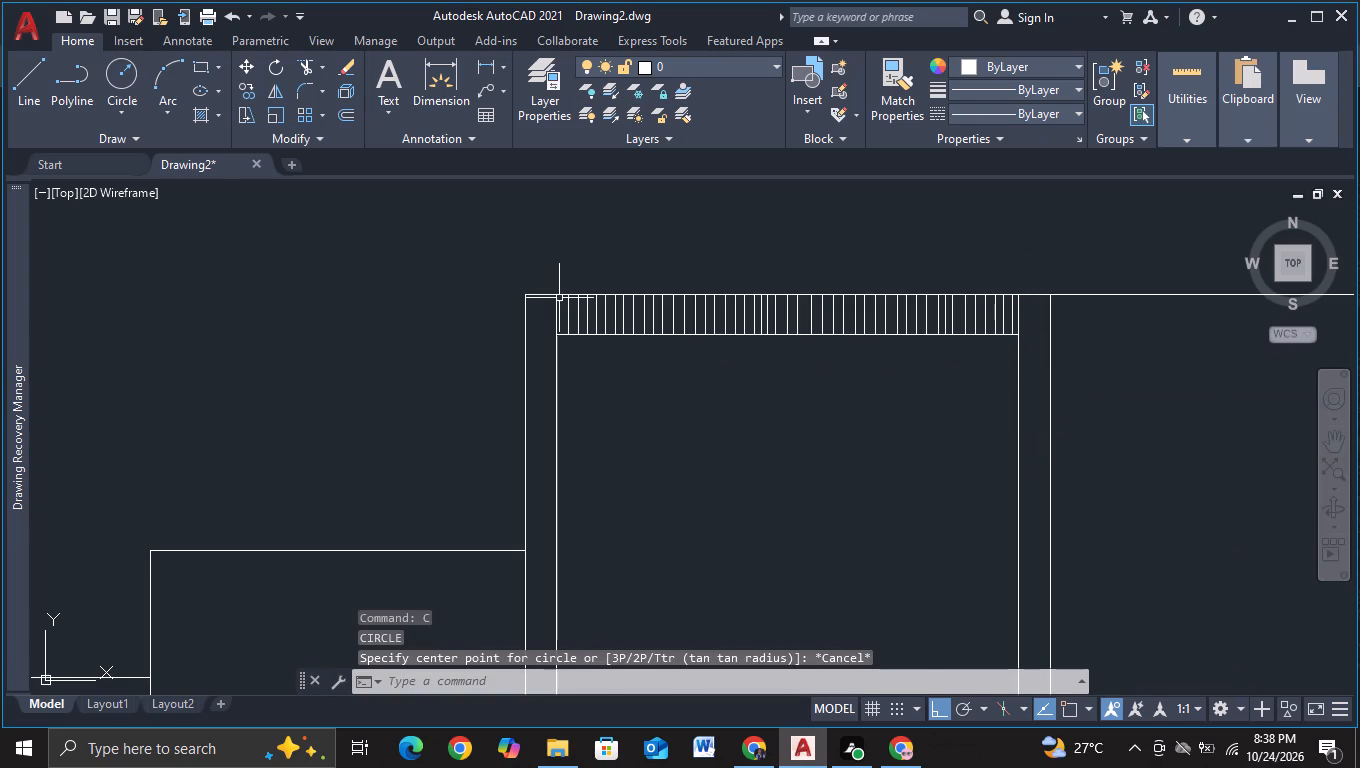
Copy the slatted top band with its lower line eight times straight down the bay, about 0.8 to 1.2 apart, ending above the ground line.
{"action": "left_click", "coordinate": [535, 253]}
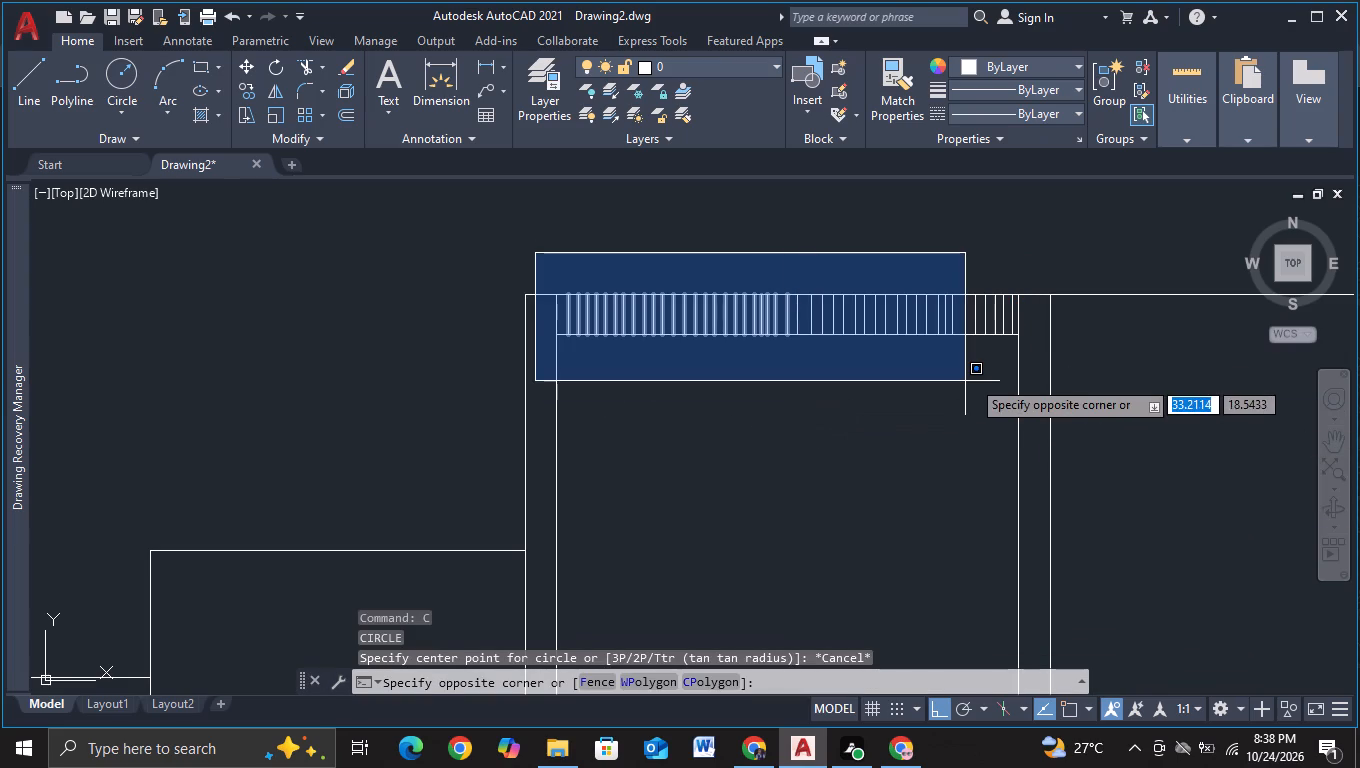
{"action": "left_click", "coordinate": [1030, 348]}
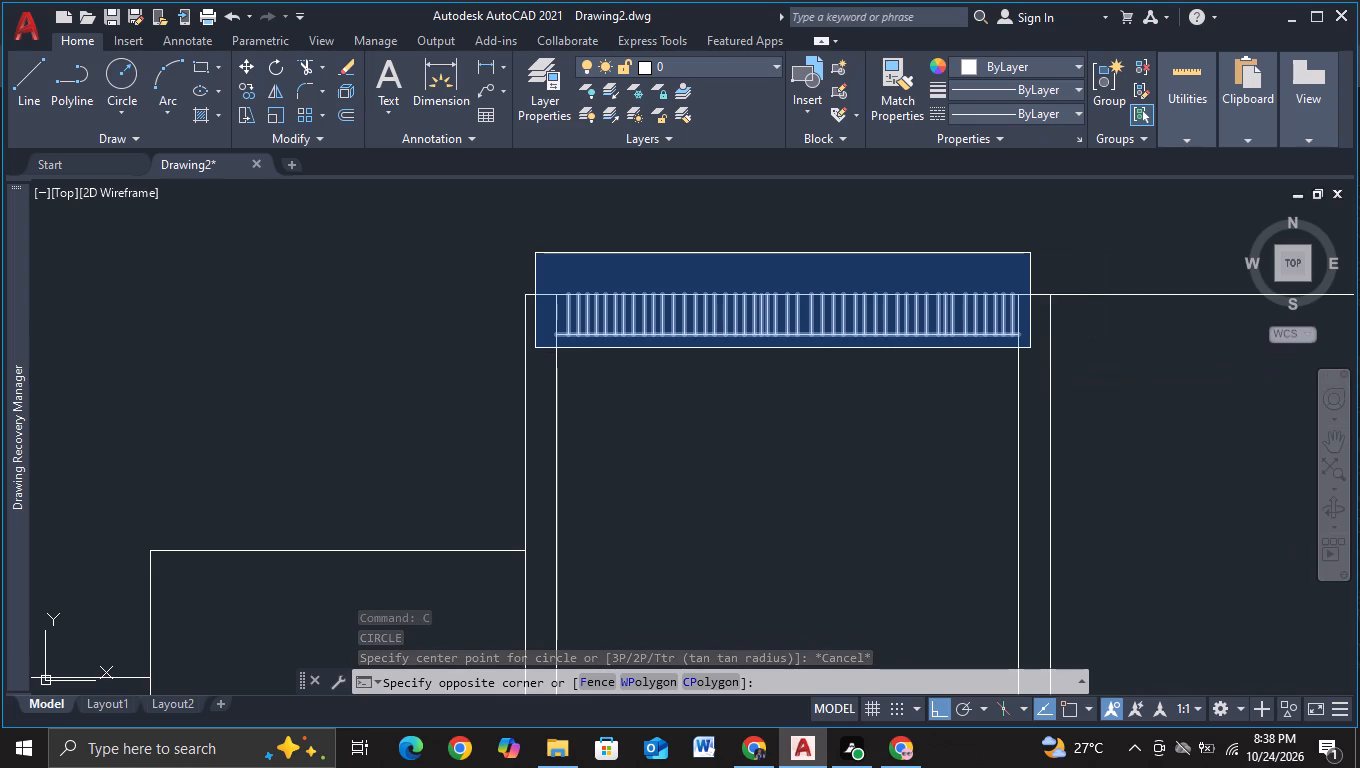
{"action": "key", "text": "c"}
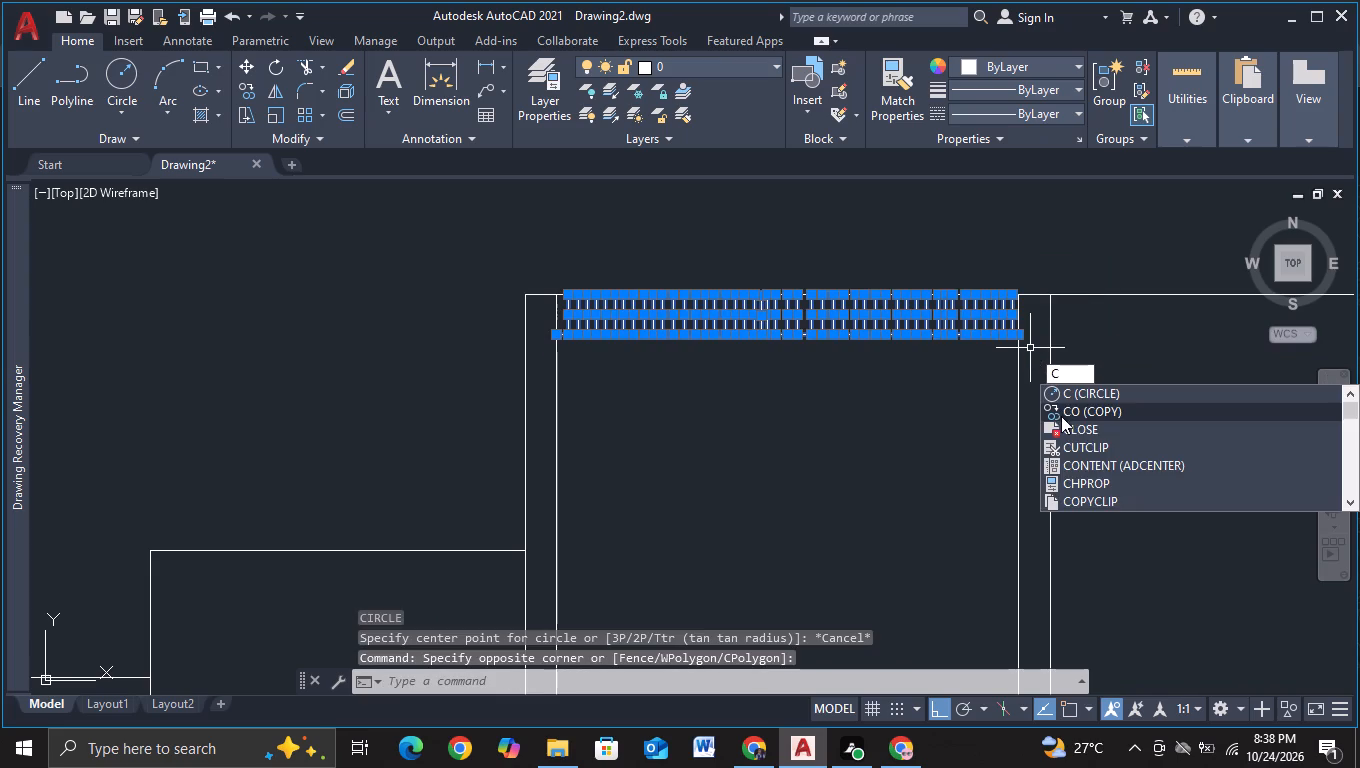
{"action": "left_click", "coordinate": [1059, 410]}
{"action": "left_click", "coordinate": [868, 418]}
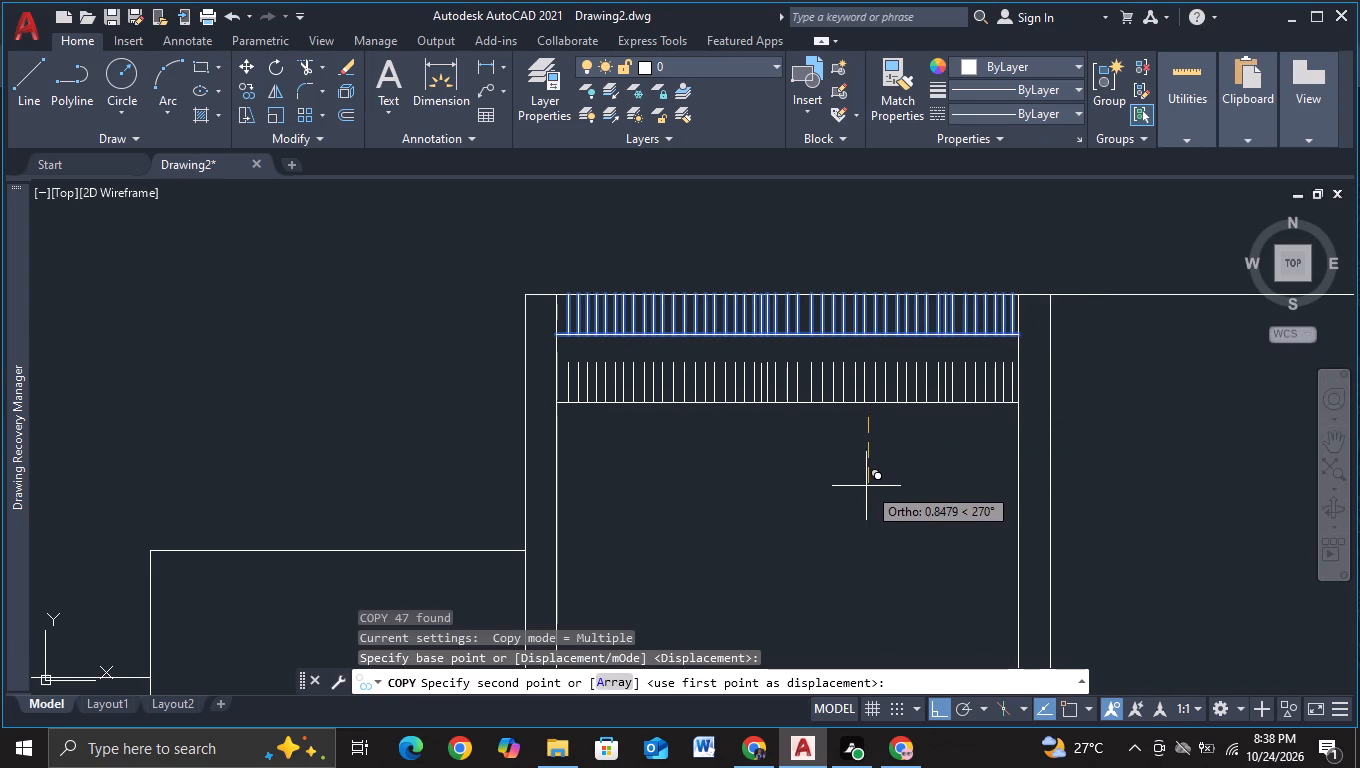
{"action": "left_click", "coordinate": [866, 484]}
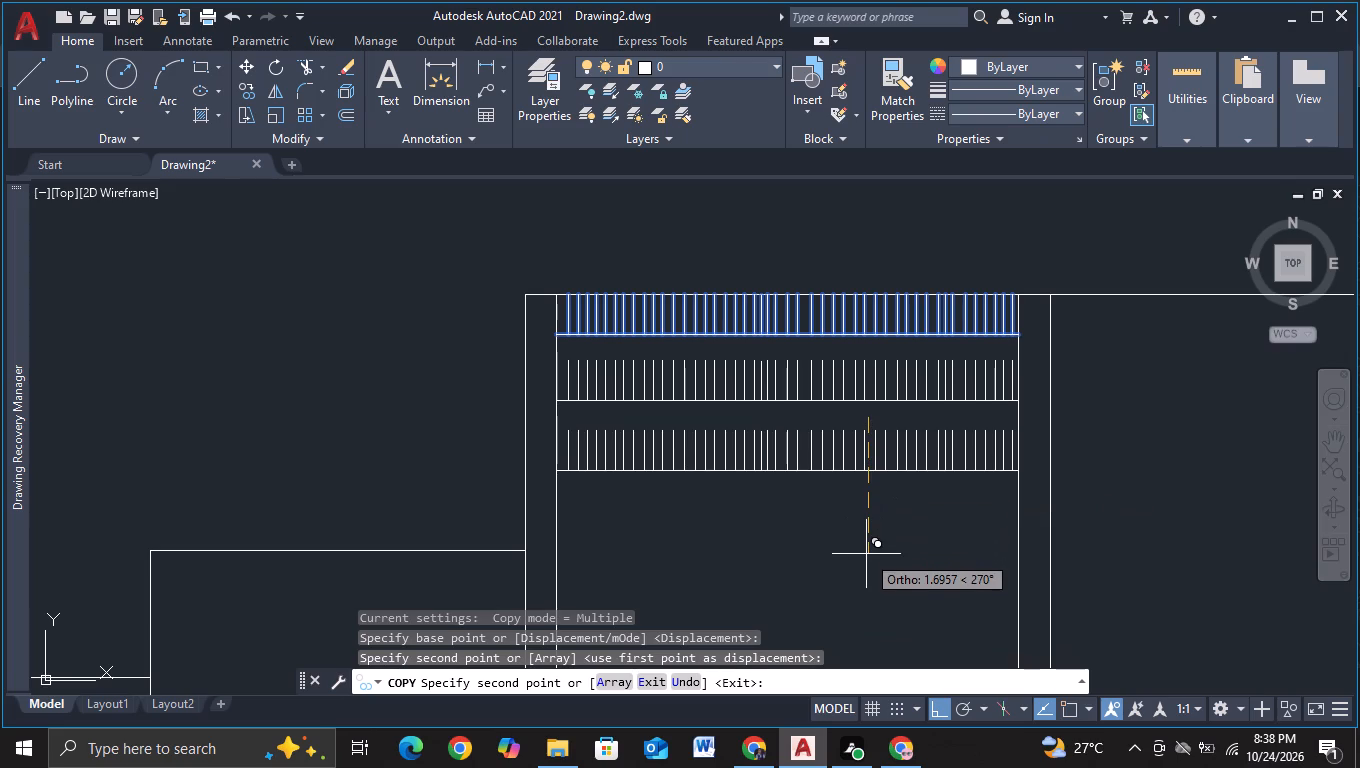
{"action": "left_click", "coordinate": [866, 554]}
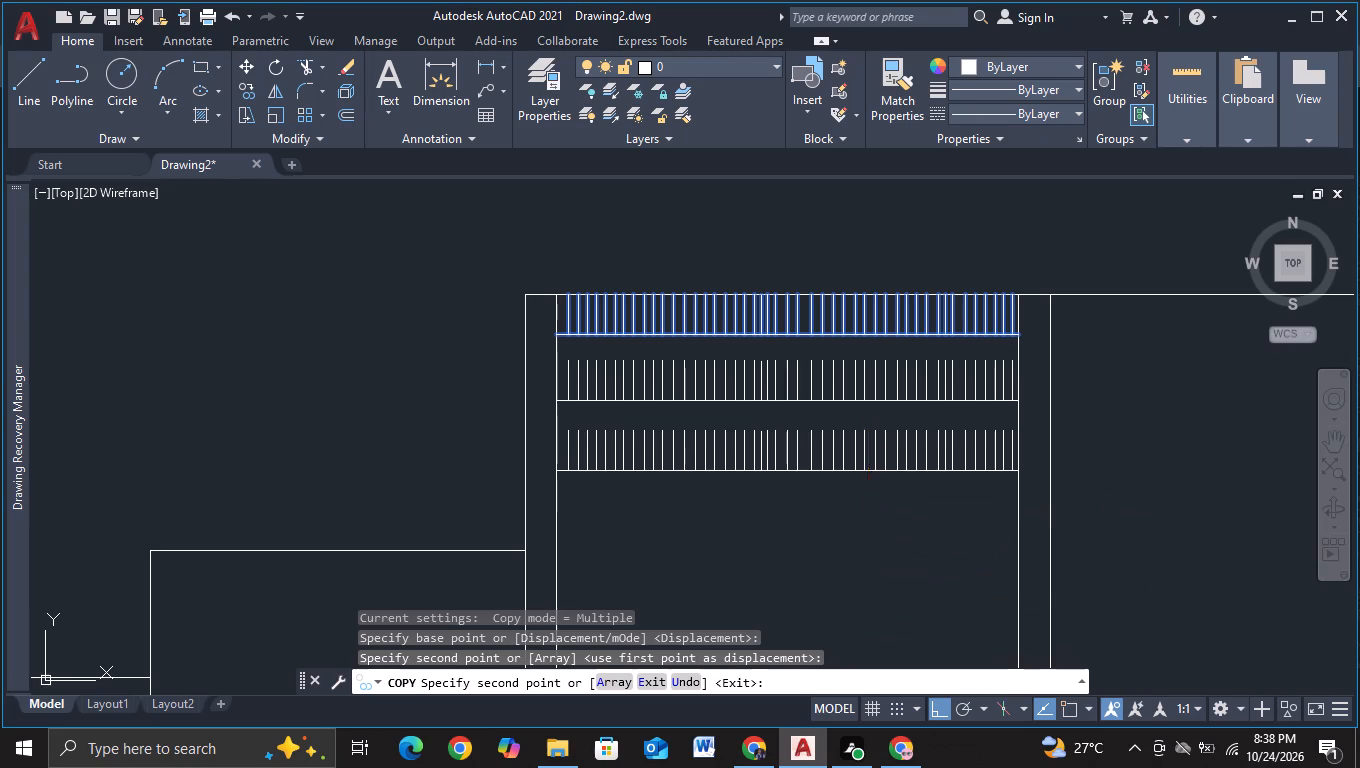
{"action": "middle_click_drag", "start_coordinate": [866, 554], "coordinate": [879, 432]}
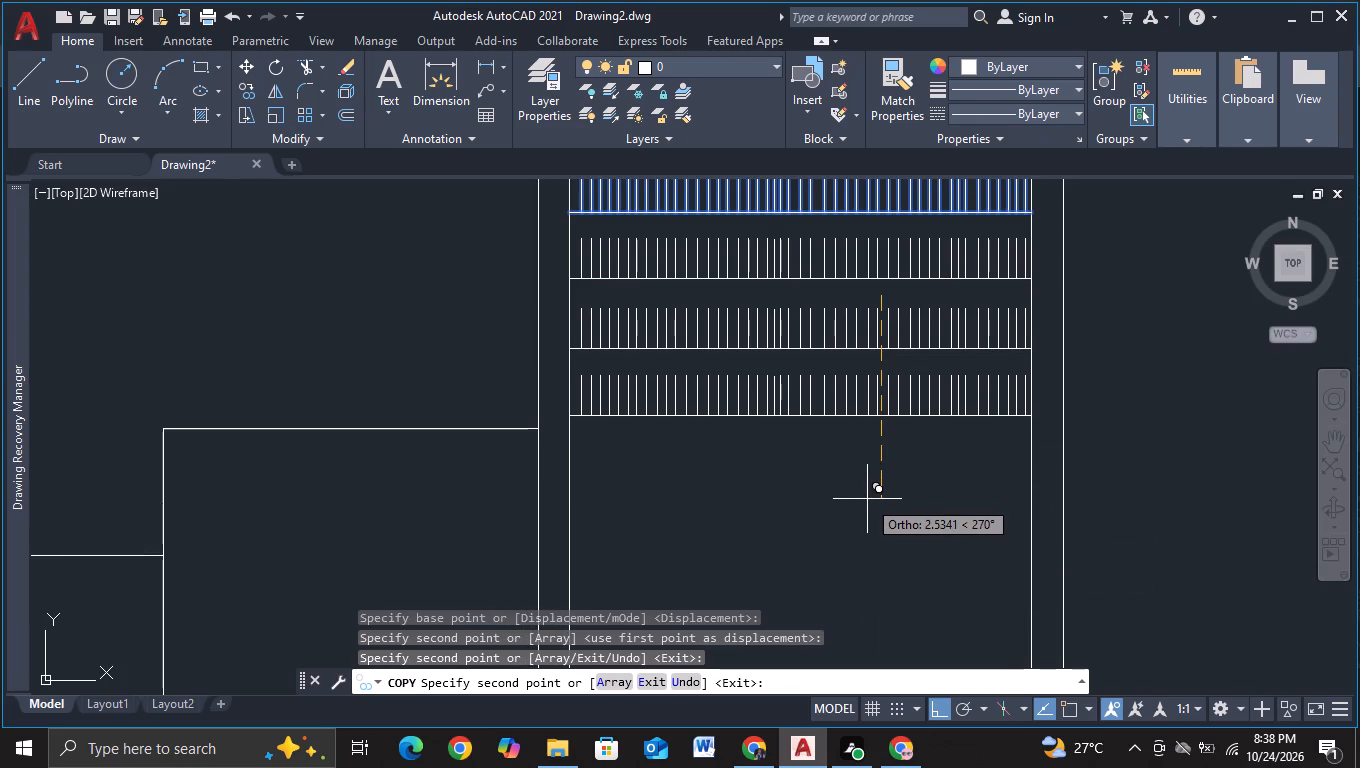
{"action": "left_click", "coordinate": [867, 500]}
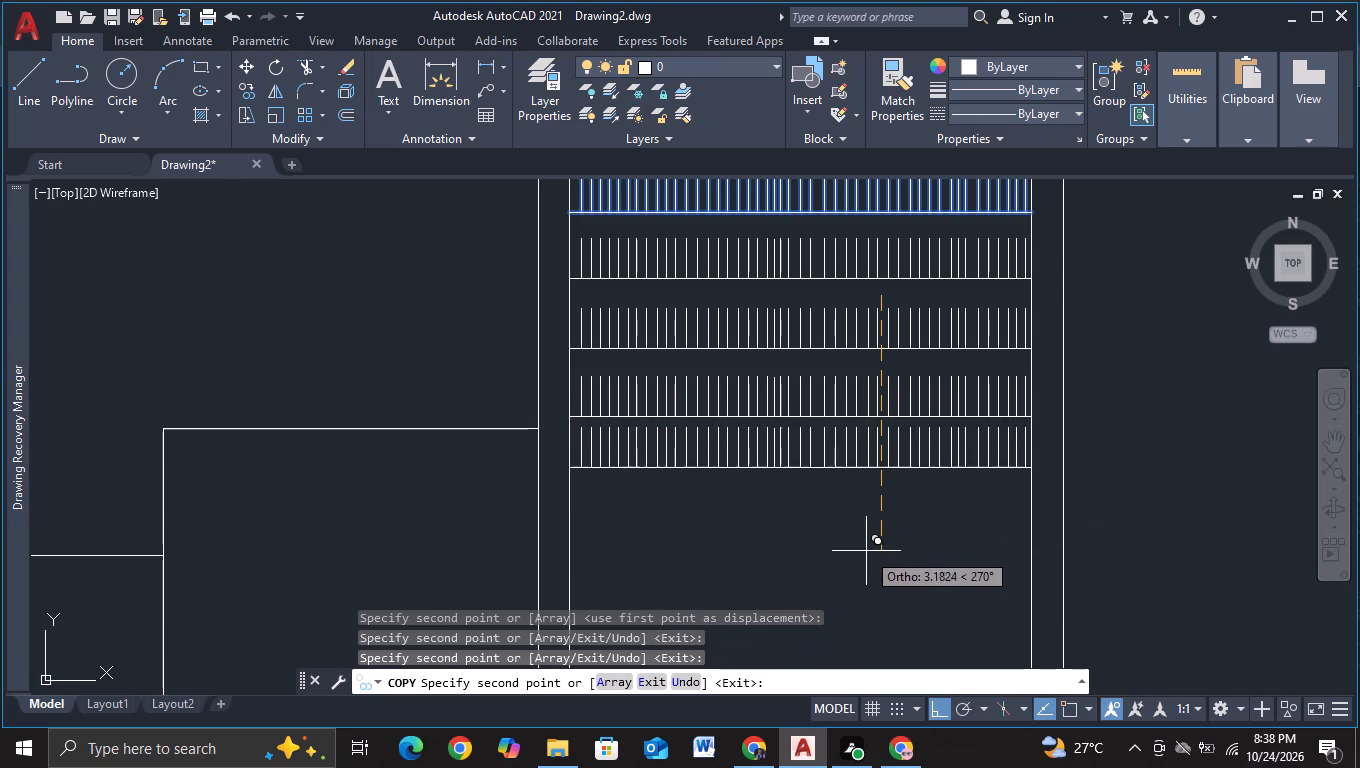
{"action": "left_click", "coordinate": [866, 573]}
{"action": "middle_click_drag", "start_coordinate": [866, 573], "coordinate": [879, 402]}
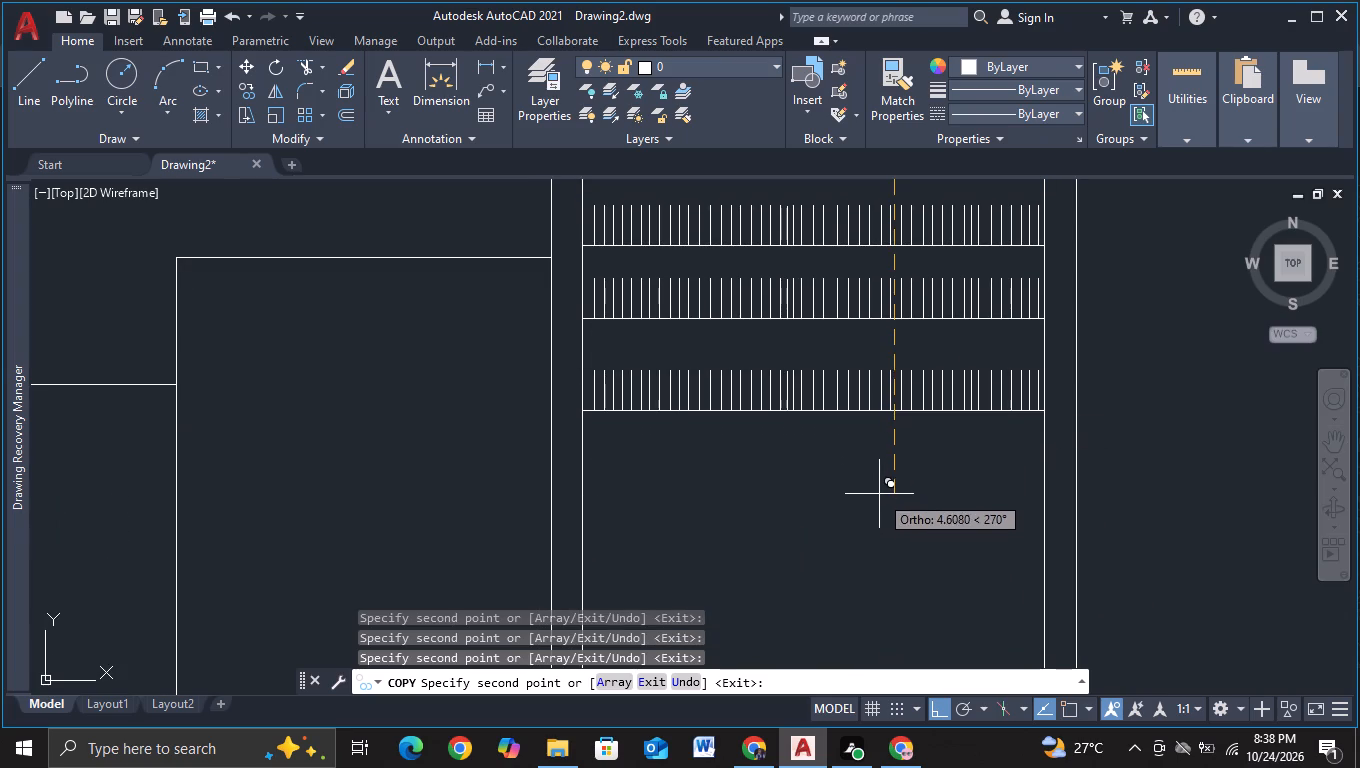
{"action": "left_click", "coordinate": [875, 483]}
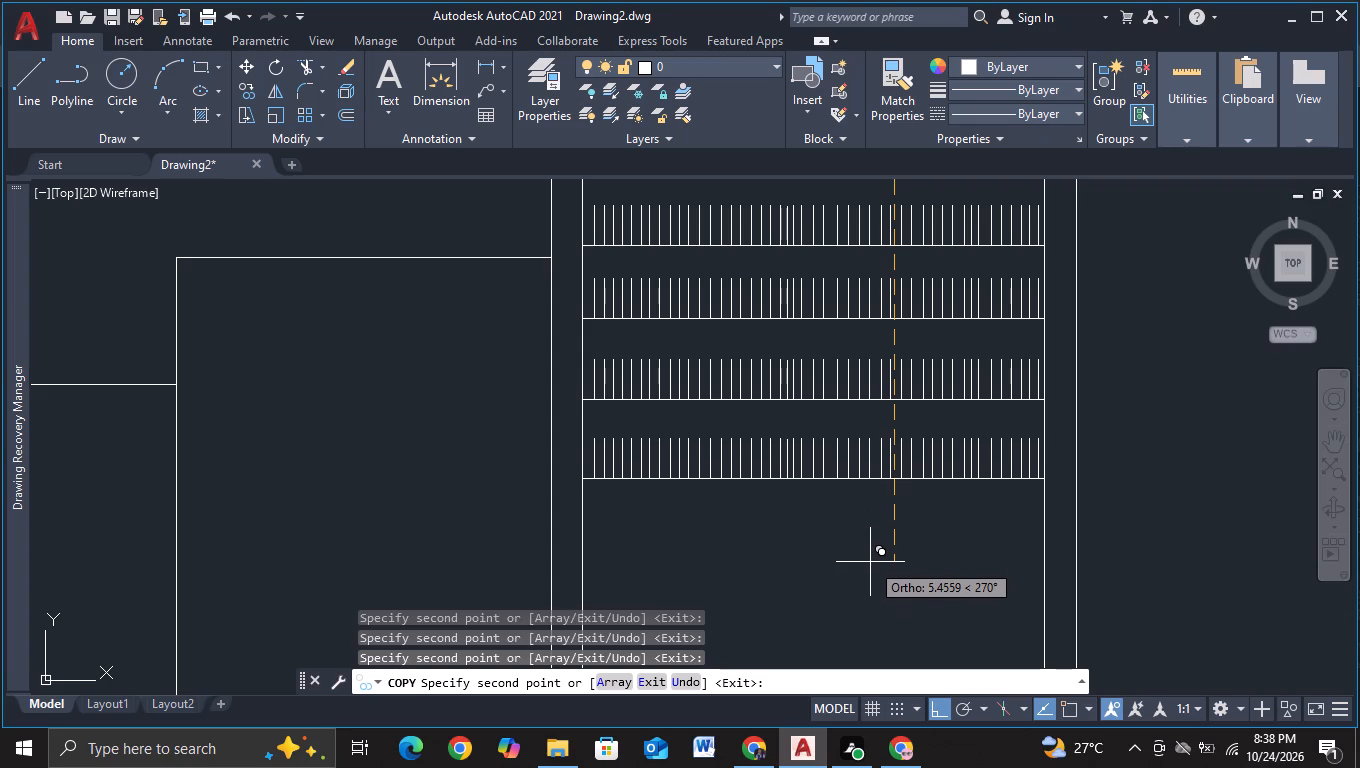
{"action": "left_click", "coordinate": [871, 567]}
{"action": "middle_click_drag", "start_coordinate": [871, 567], "coordinate": [877, 312]}
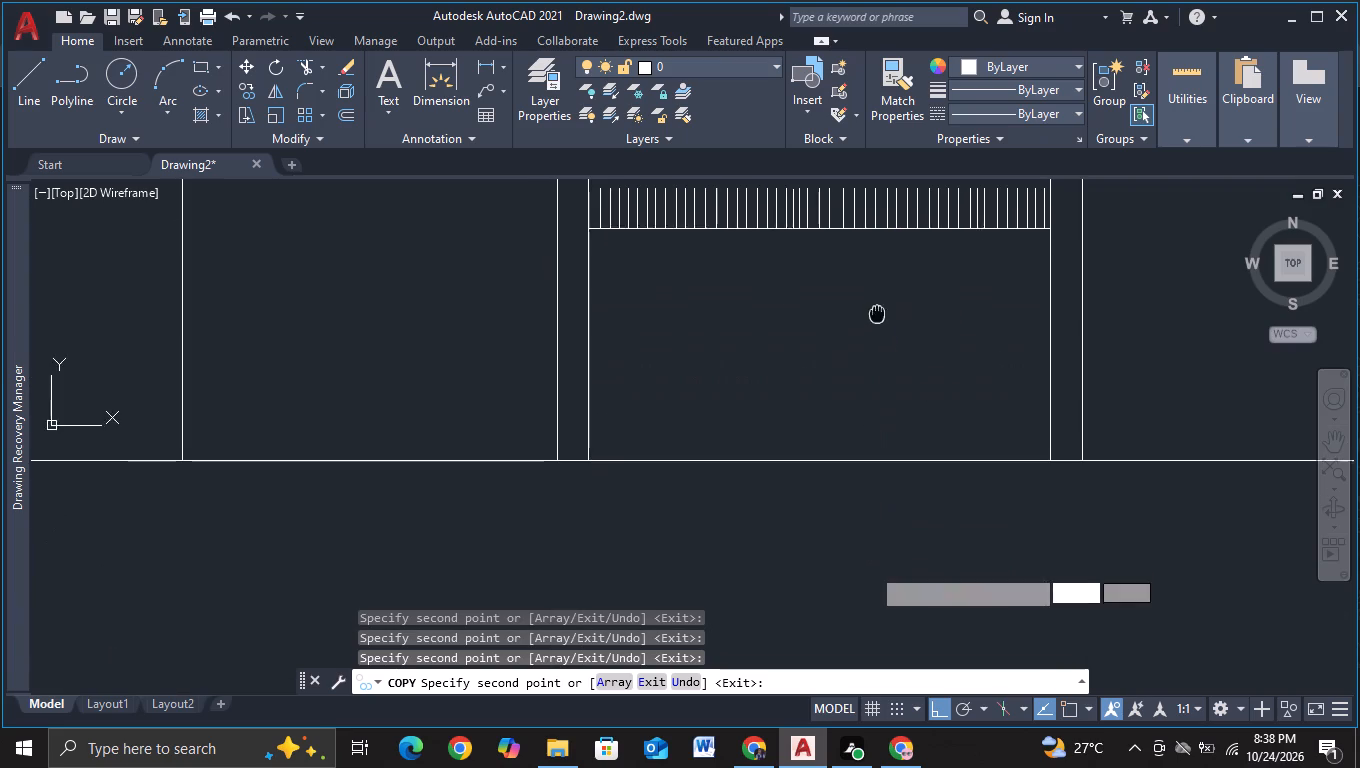
{"action": "left_click", "coordinate": [874, 401]}
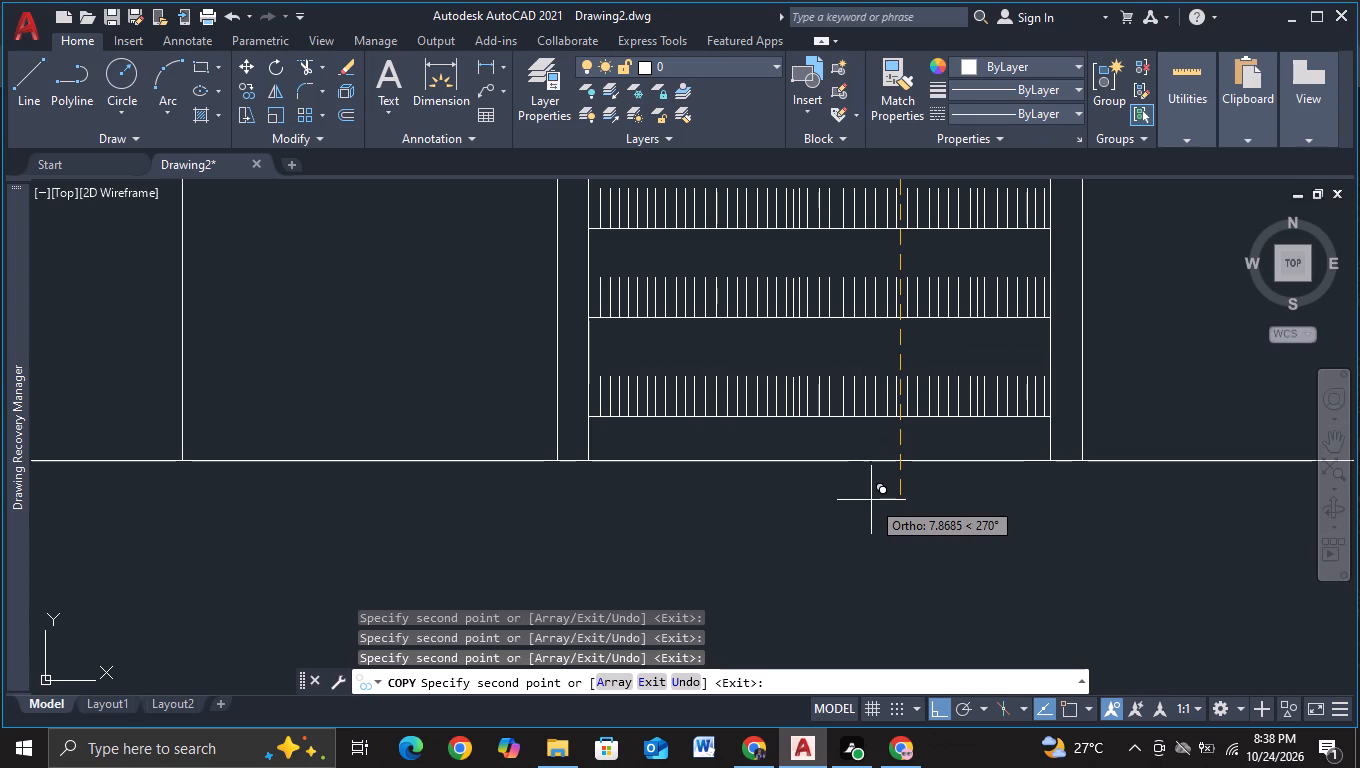
{"action": "left_click", "coordinate": [871, 495]}
{"action": "key", "text": "Escape"}
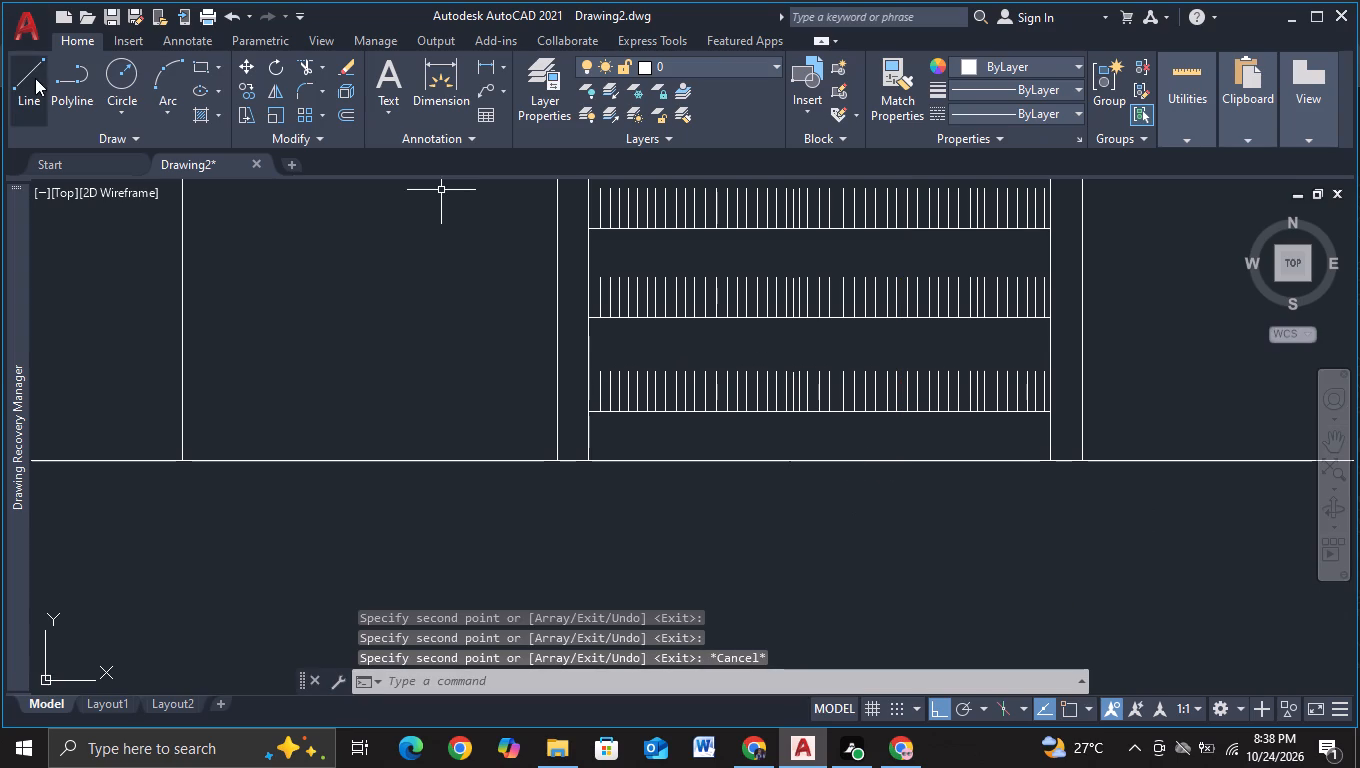
With object snap on, draw a horizontal line about 0.28 long from the lowest band's leftmost slat top, leftward past the column edge.
{"action": "left_click", "coordinate": [35, 78]}
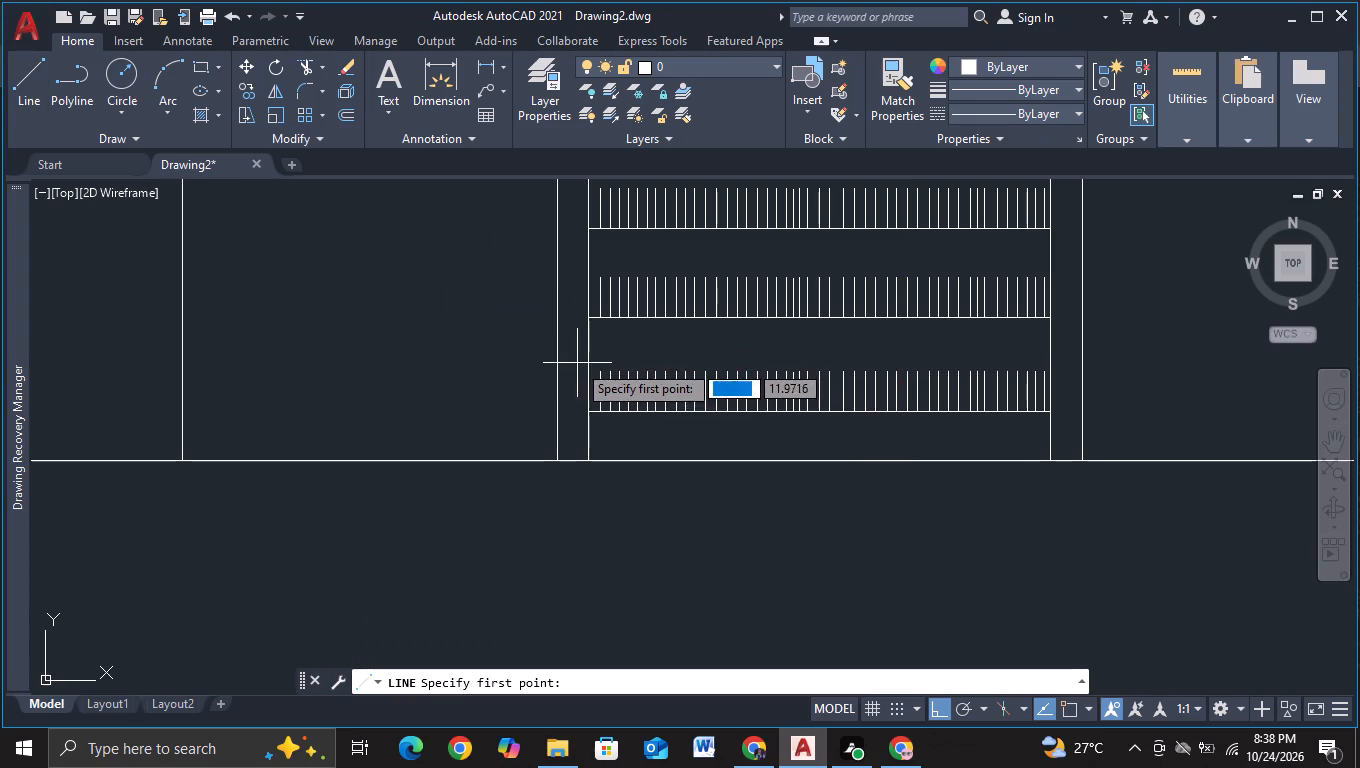
{"action": "scroll", "coordinate": [590, 374], "scroll_direction": "up", "scroll_amount": 2}
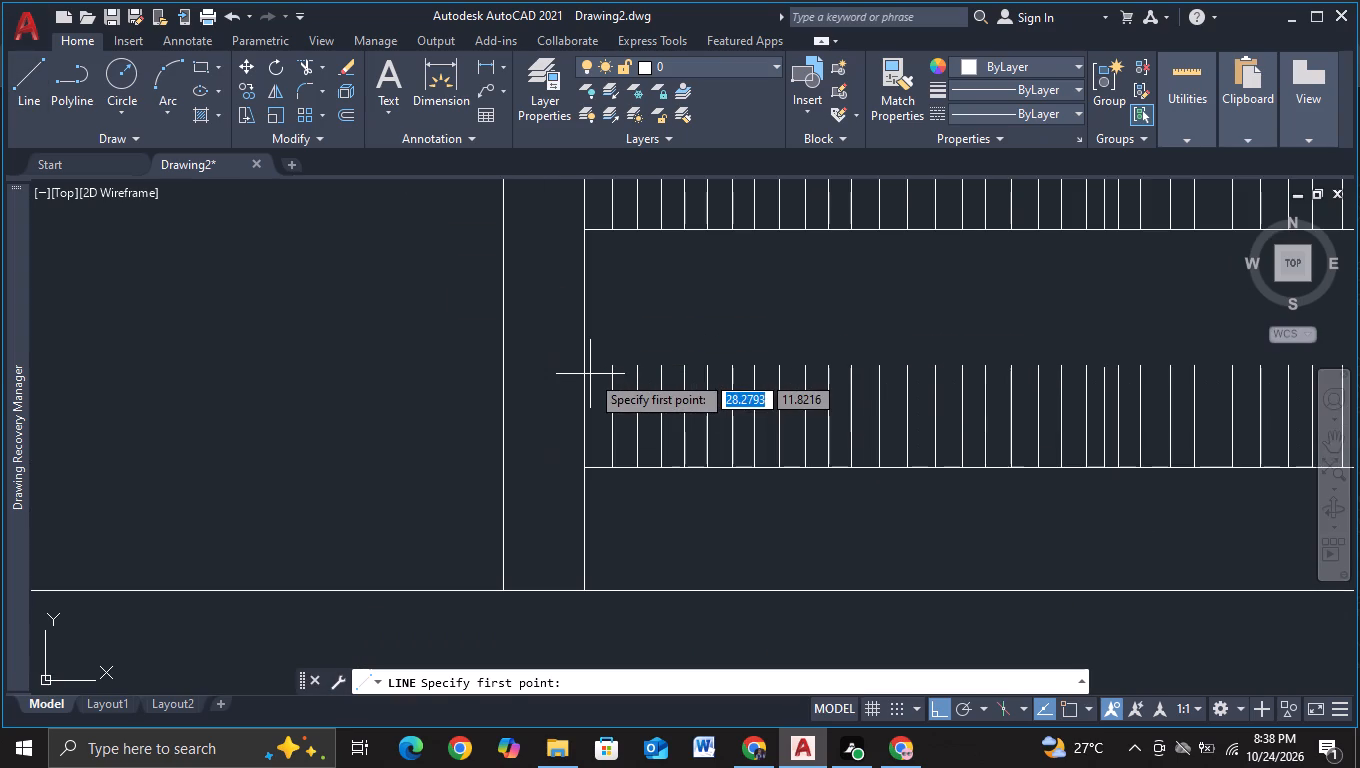
{"action": "key", "text": "F3"}
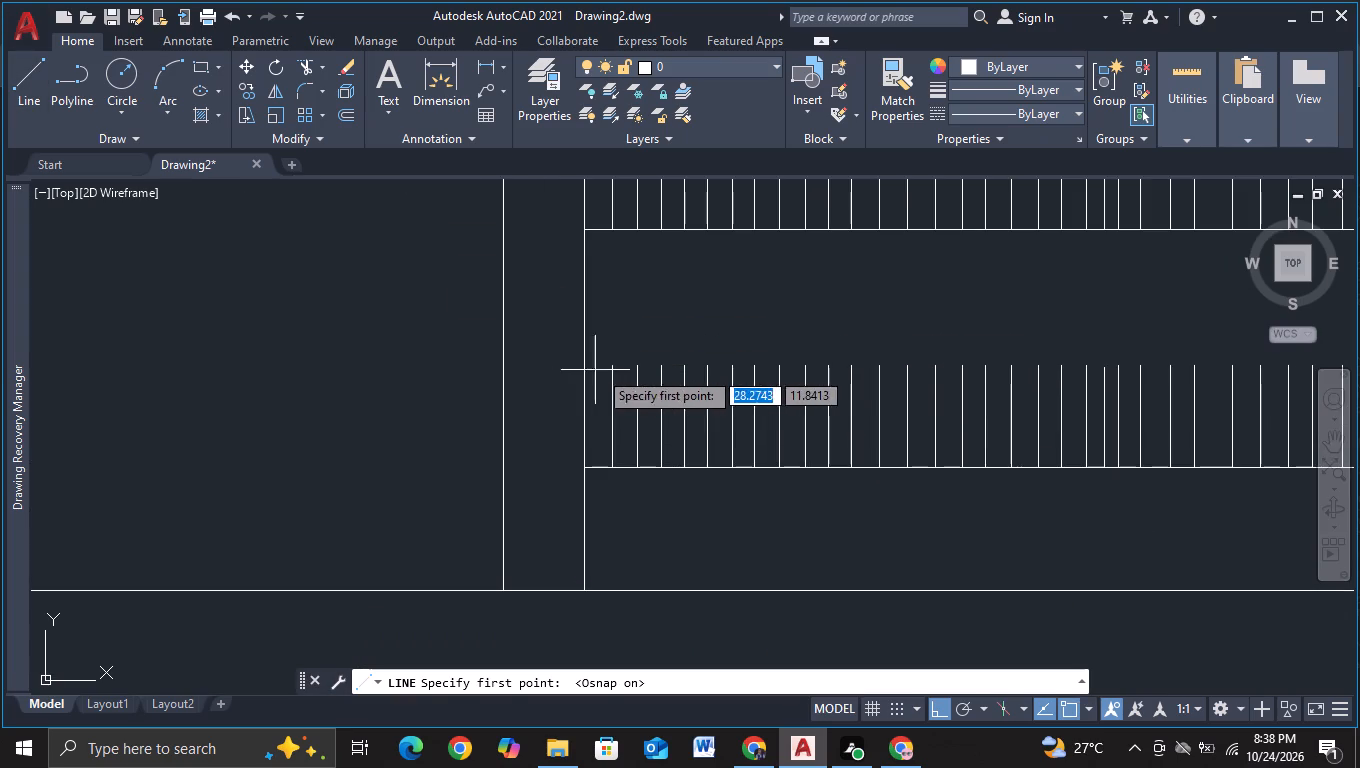
{"action": "left_click", "coordinate": [613, 370]}
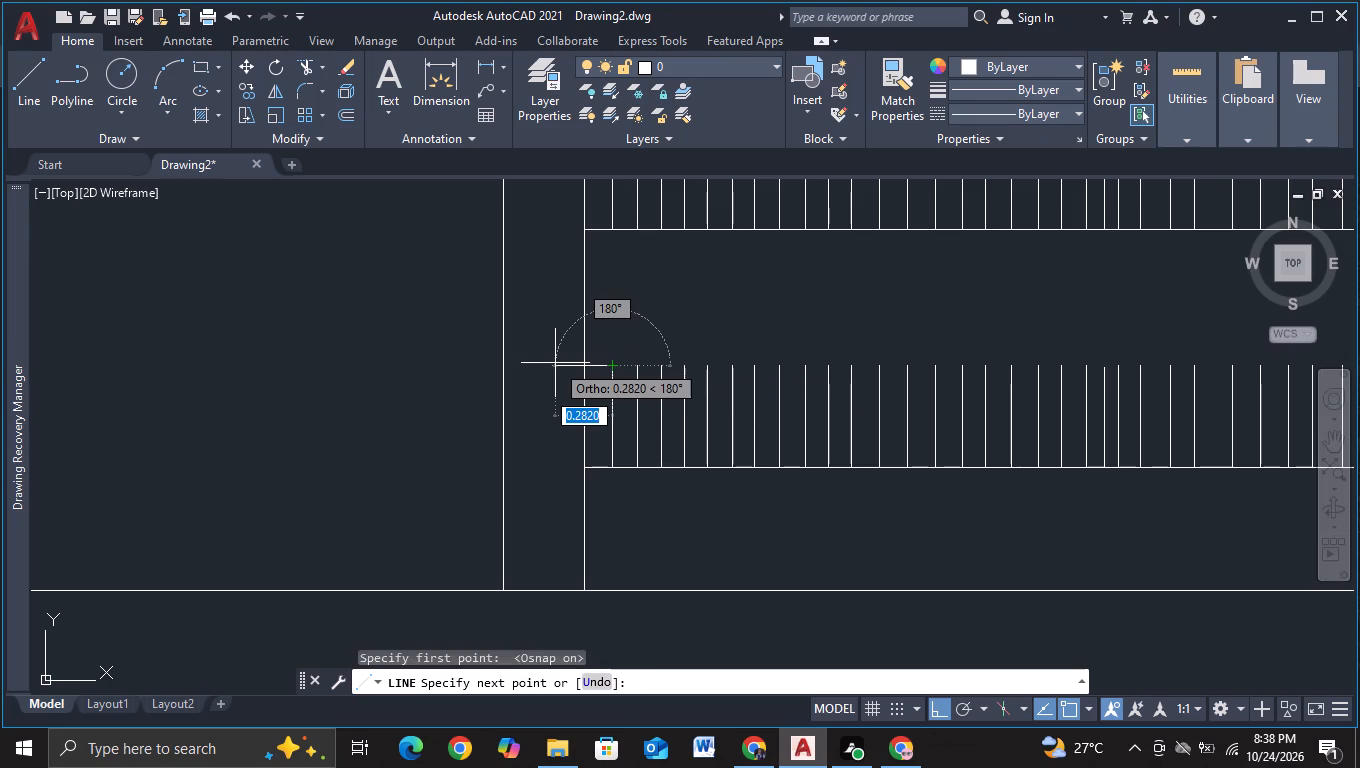
{"action": "left_click", "coordinate": [555, 363]}
{"action": "key", "text": "Escape"}
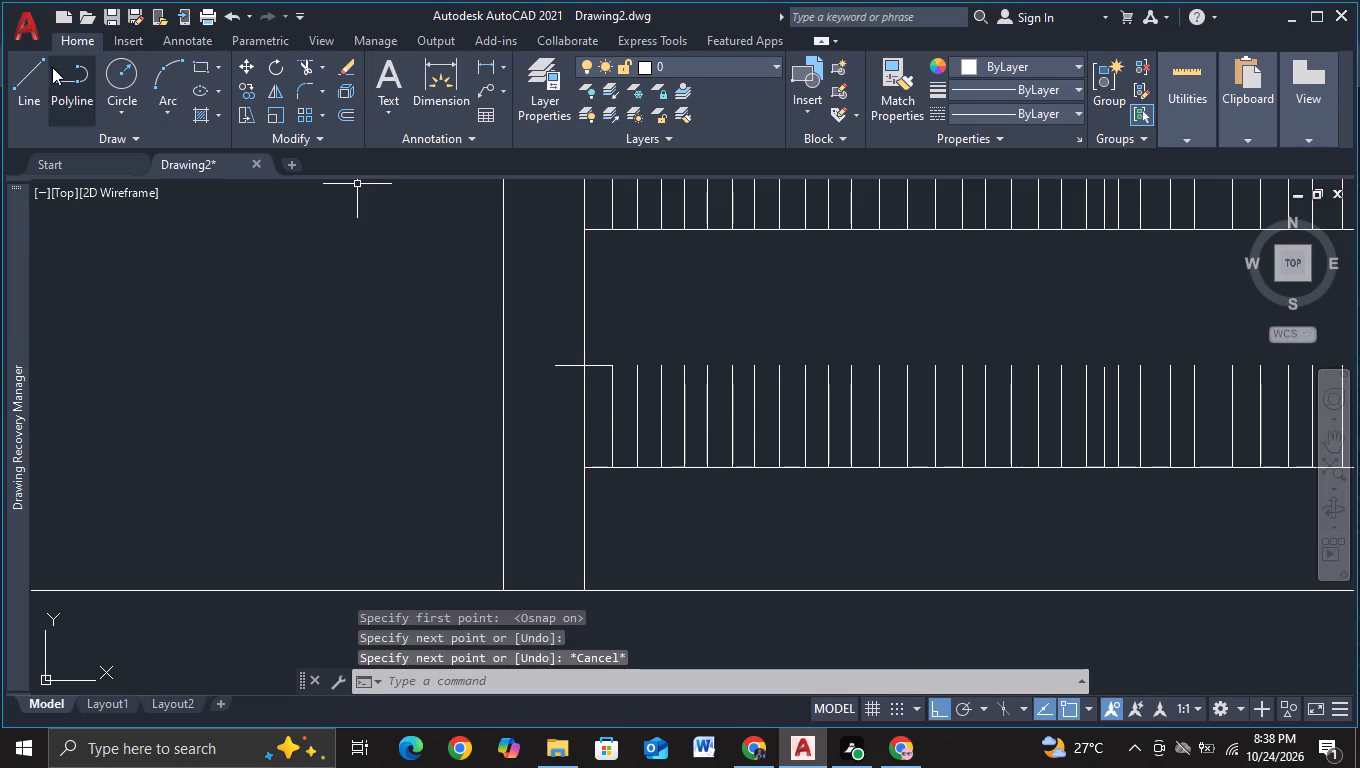
Draw a horizontal line about 5.8 long from the lowest band's leftmost slat top, rightward past the right column's inner edge.
{"action": "left_click", "coordinate": [25, 74]}
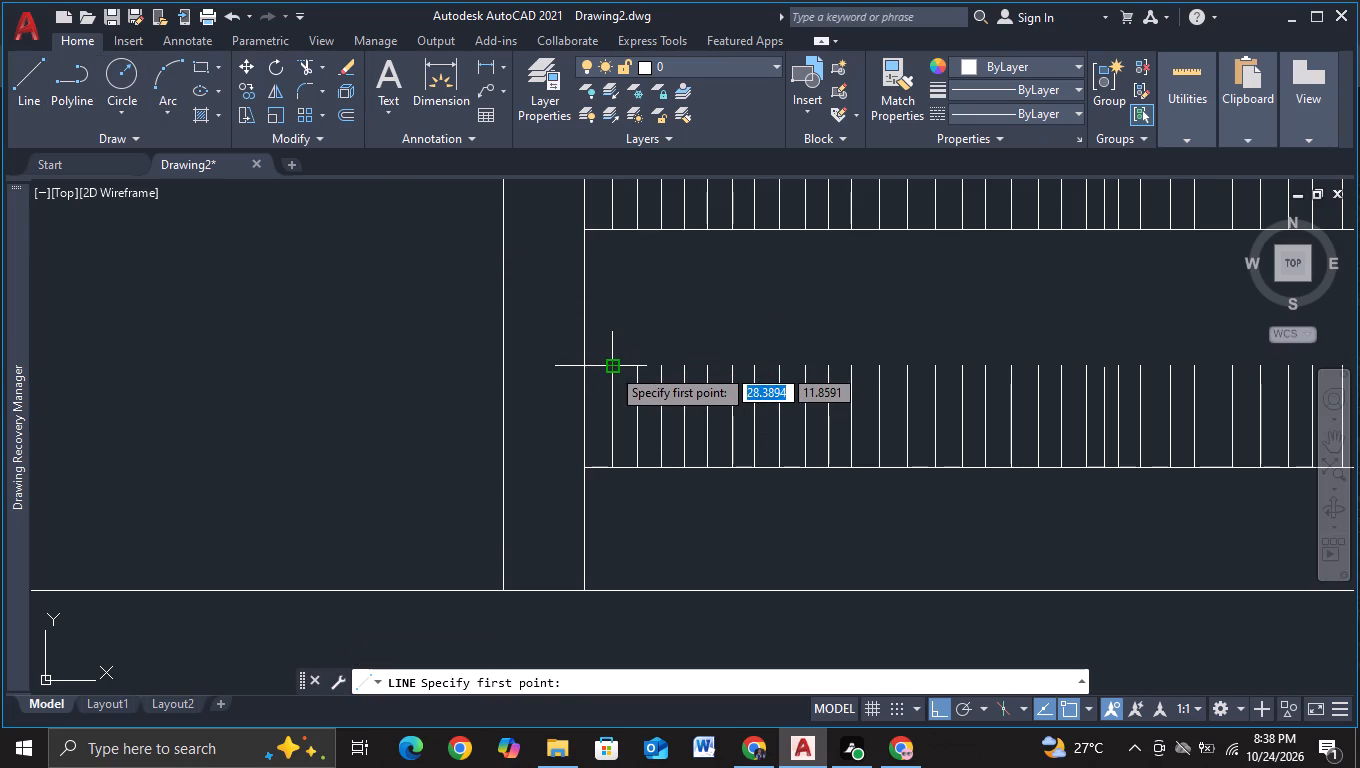
{"action": "left_click", "coordinate": [611, 367]}
{"action": "middle_click_drag", "start_coordinate": [940, 378], "coordinate": [104, 307]}
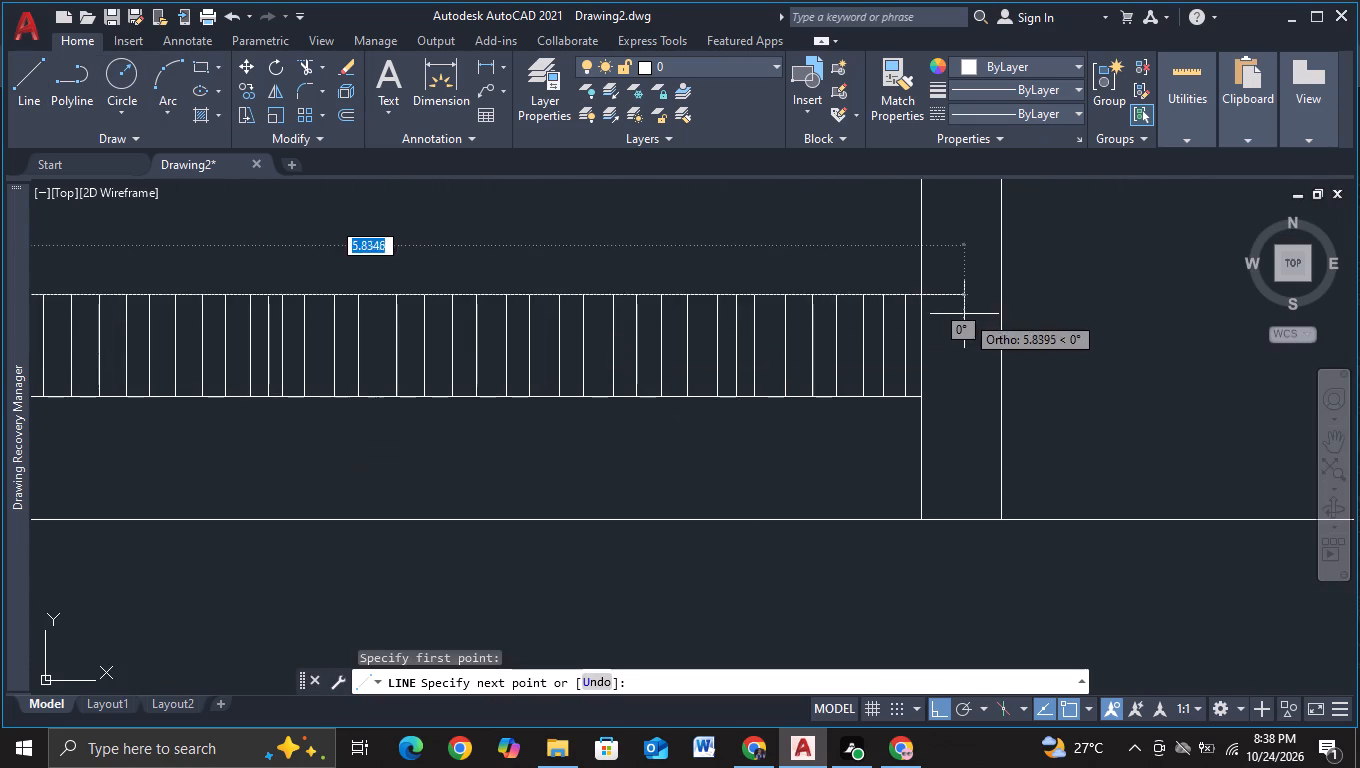
{"action": "left_click", "coordinate": [959, 312]}
{"action": "key", "text": "Escape"}
Trim both ends of the lowest band's top line where they overhang into the left and right columns.
{"action": "left_click", "coordinate": [302, 60]}
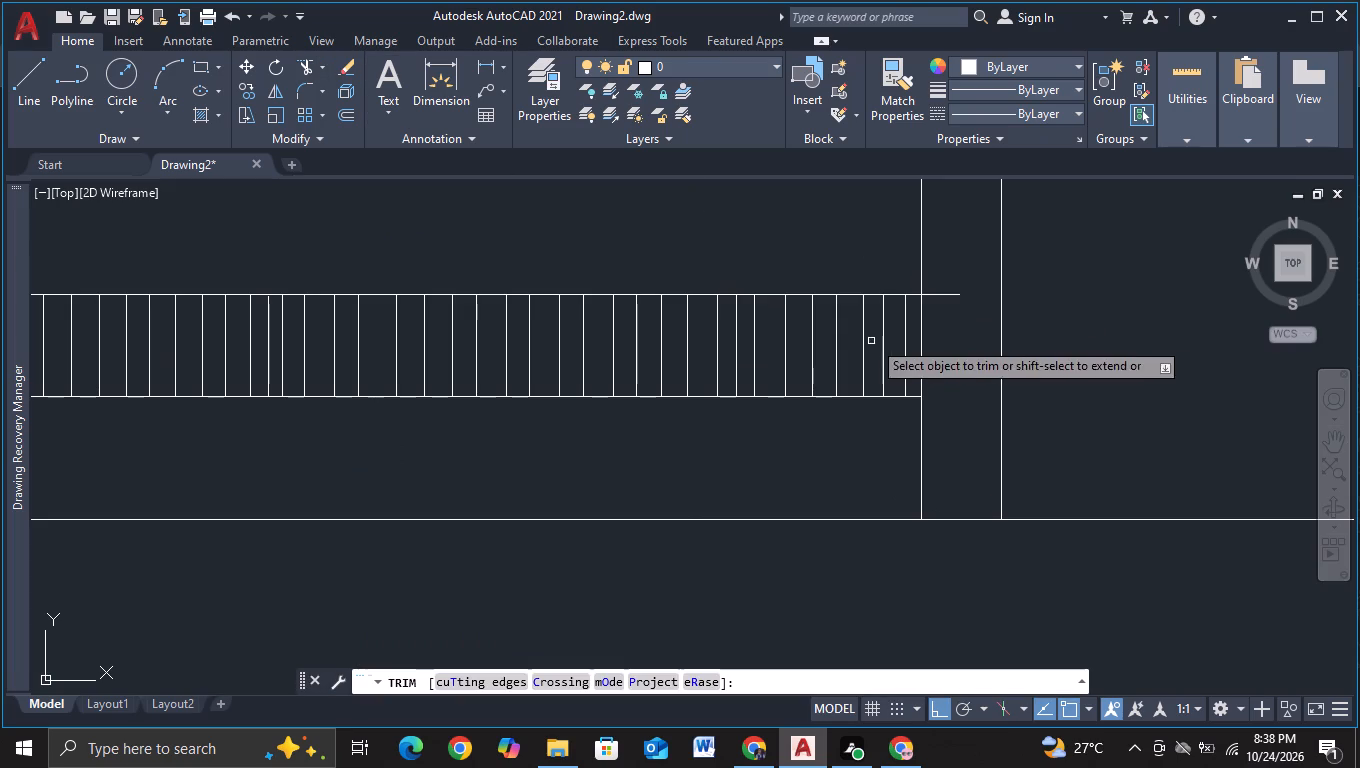
{"action": "left_click_drag", "start_coordinate": [941, 279], "coordinate": [951, 361]}
{"action": "middle_click_drag", "start_coordinate": [605, 465], "coordinate": [1268, 392]}
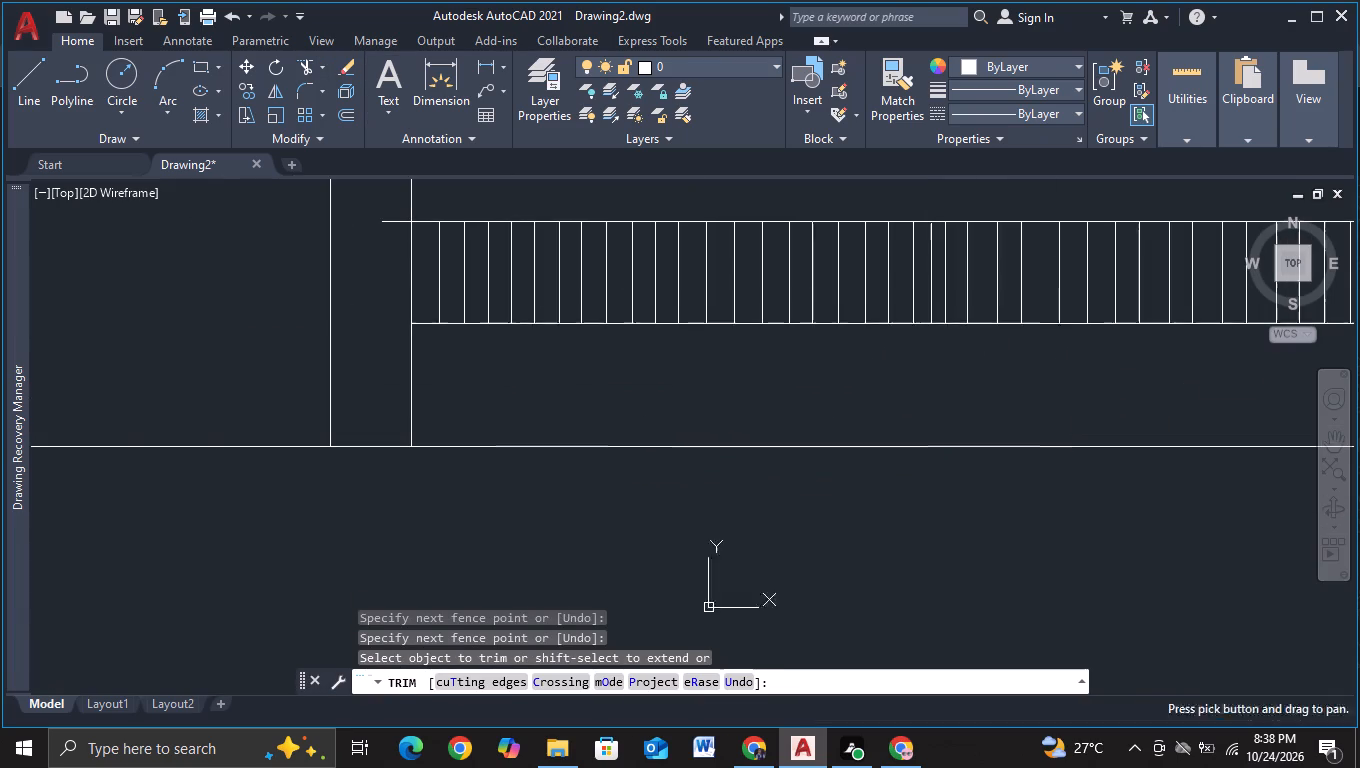
{"action": "left_click", "coordinate": [398, 212]}
{"action": "left_click", "coordinate": [384, 261]}
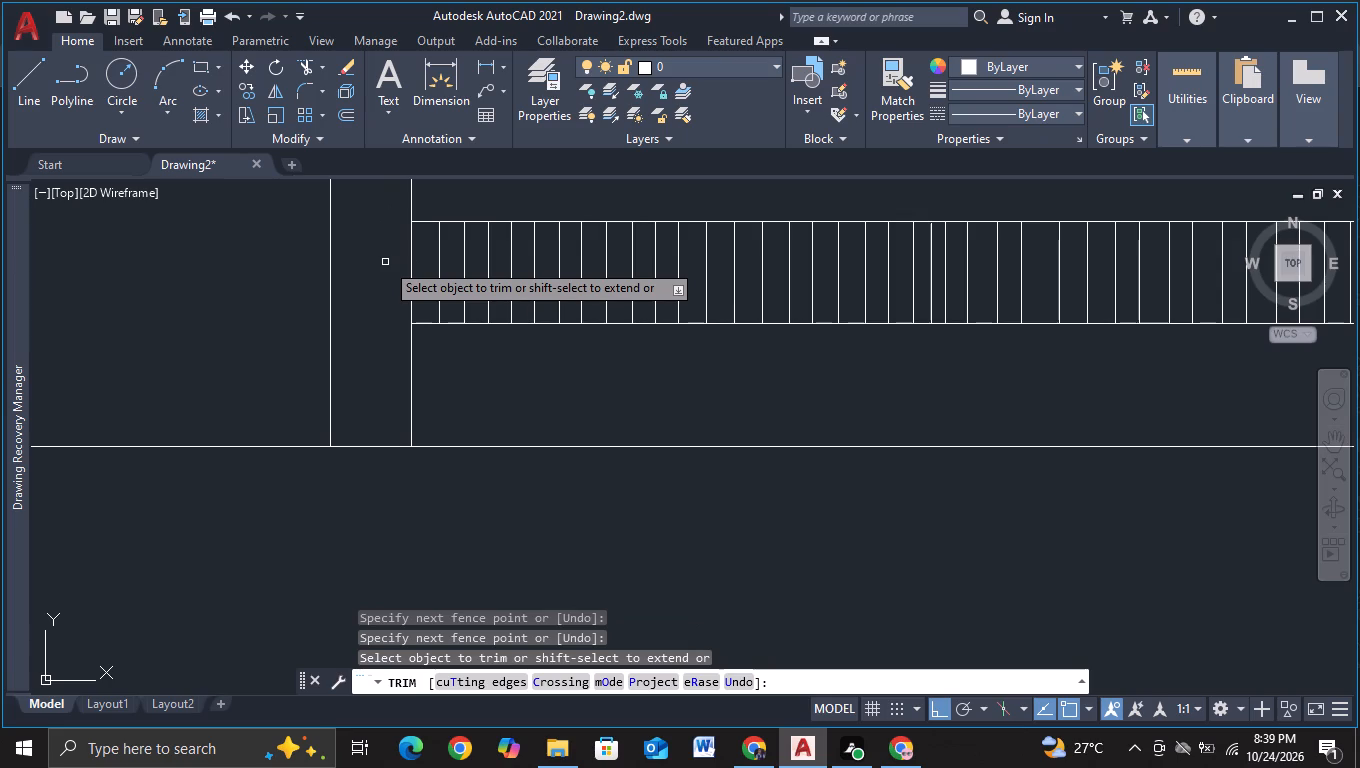
{"action": "scroll", "coordinate": [469, 342], "scroll_direction": "down", "scroll_amount": 3}
{"action": "middle_click_drag", "start_coordinate": [489, 401], "coordinate": [425, 584]}
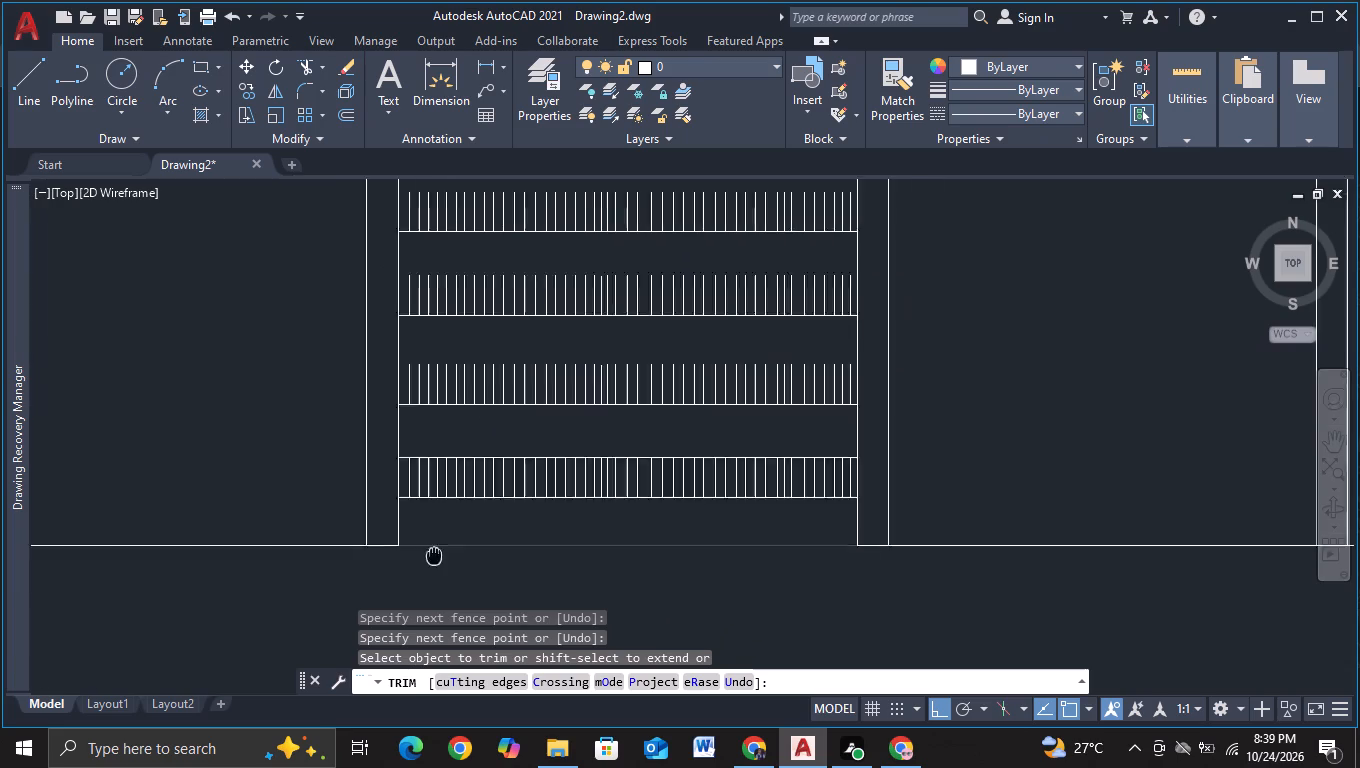
{"action": "middle_click_drag", "start_coordinate": [425, 584], "coordinate": [425, 589]}
{"action": "key", "text": "Escape"}
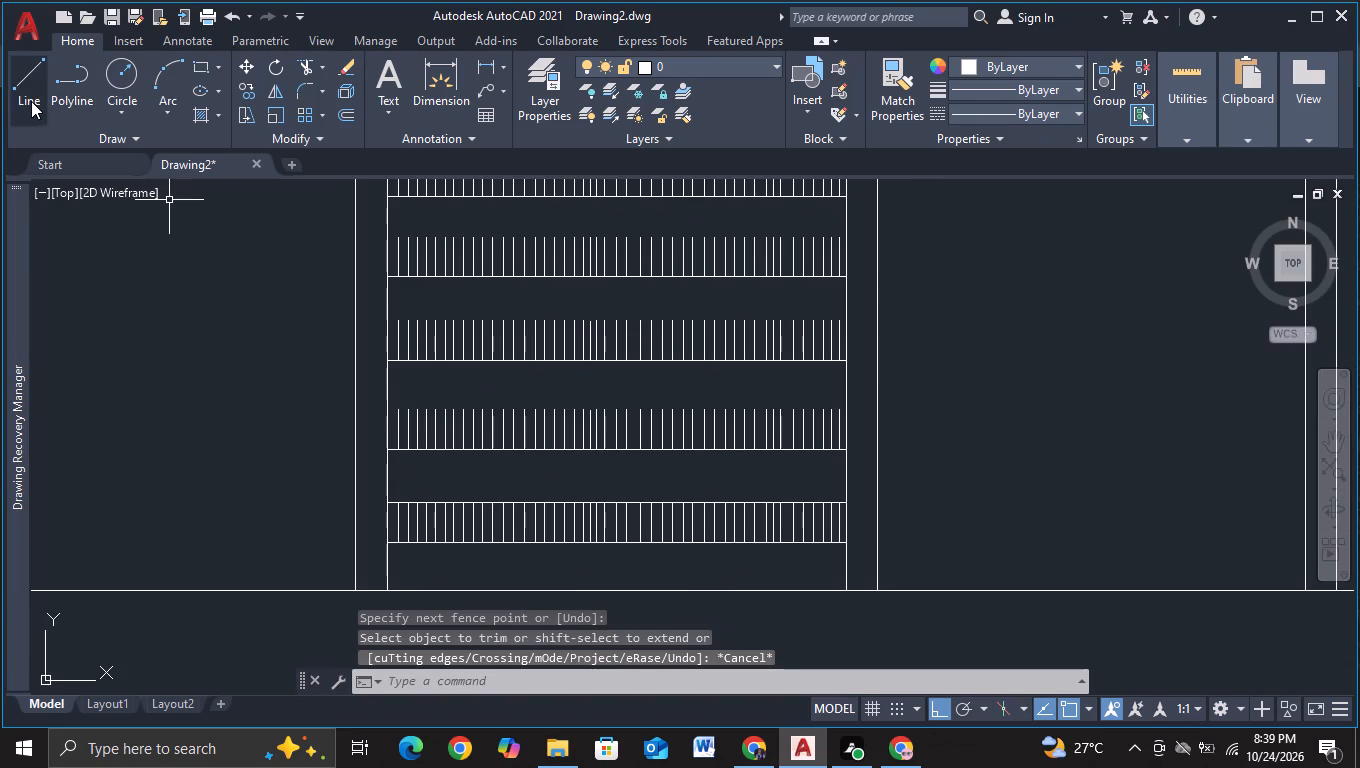
Draw a horizontal top line about 5.8 long on the second-lowest band, from its rightmost slat top leftward past the left column's inner edge.
{"action": "left_click", "coordinate": [31, 101]}
{"action": "scroll", "coordinate": [1321, 446], "scroll_direction": "up", "scroll_amount": 2}
{"action": "middle_click_drag", "start_coordinate": [354, 447], "coordinate": [1237, 591]}
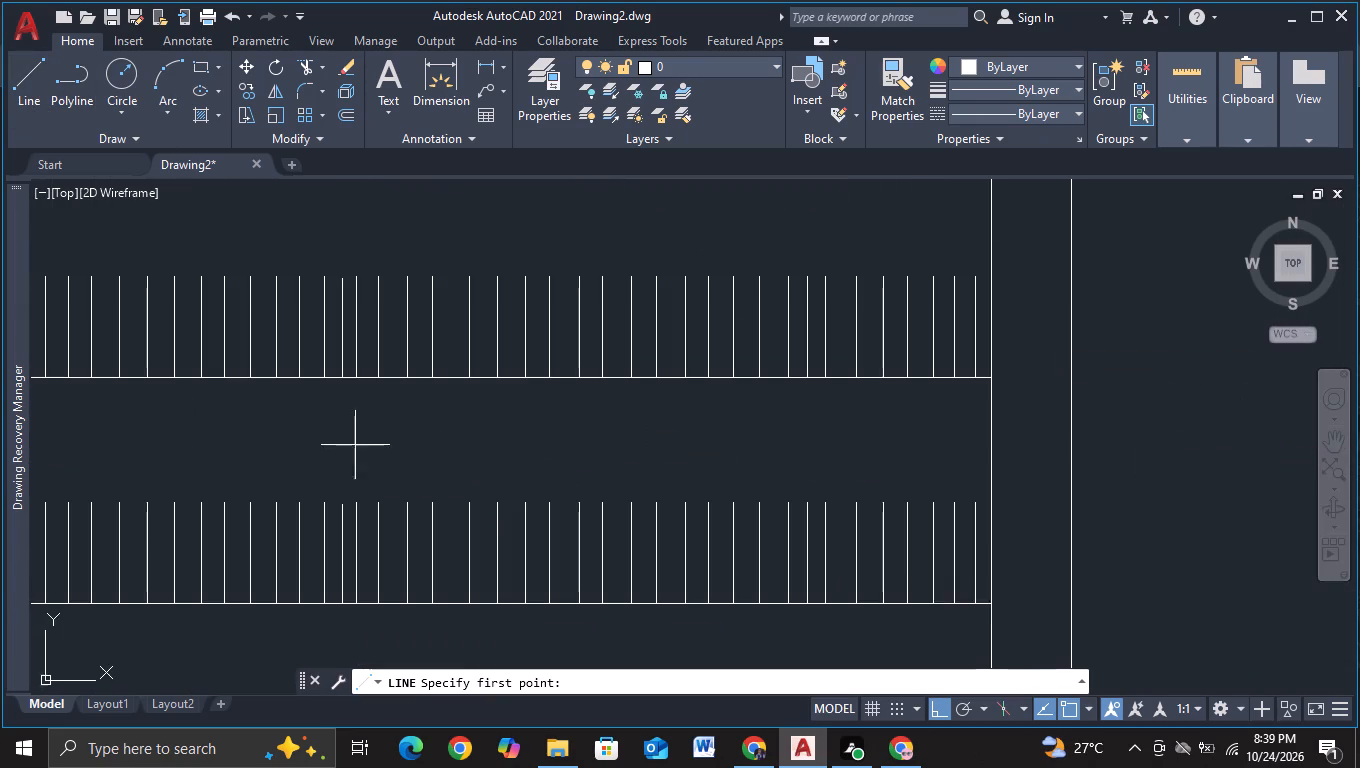
{"action": "left_click", "coordinate": [977, 504]}
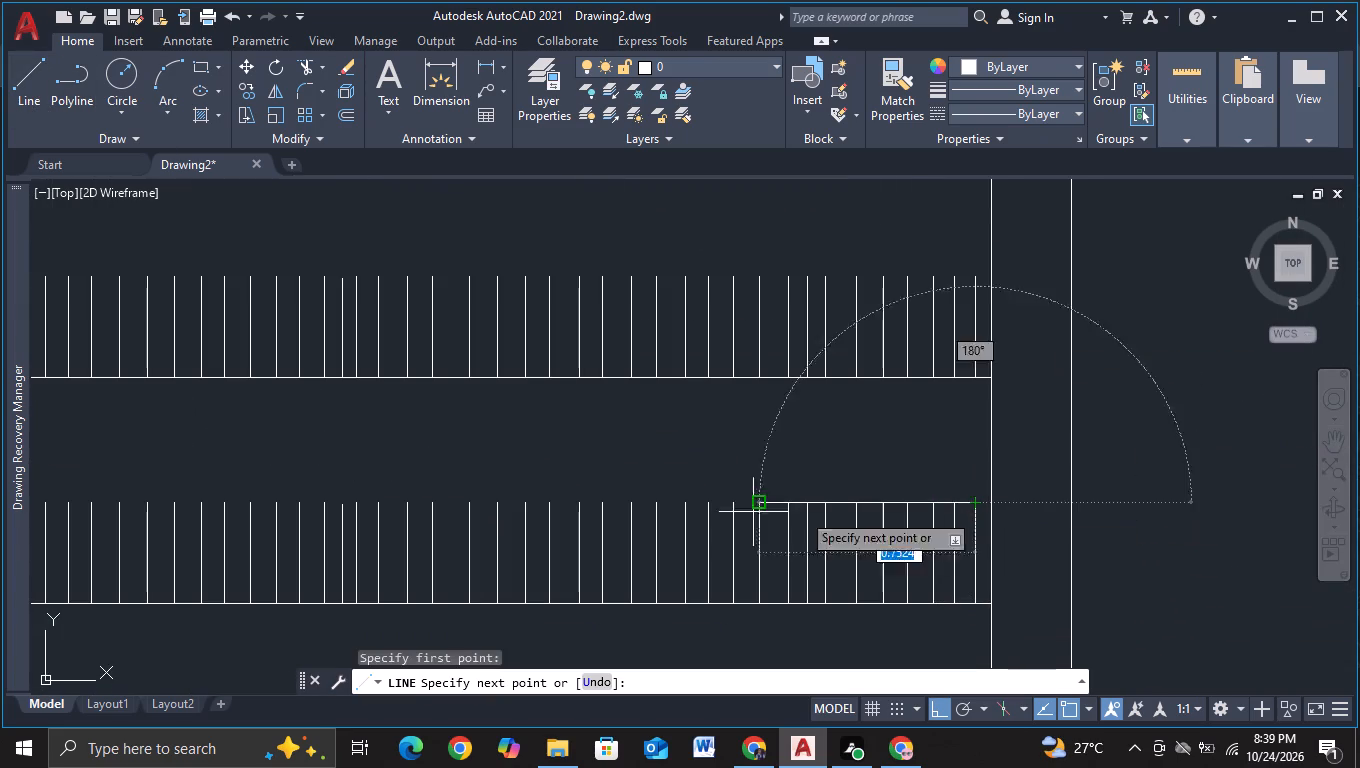
{"action": "middle_click_drag", "start_coordinate": [658, 518], "coordinate": [1359, 551]}
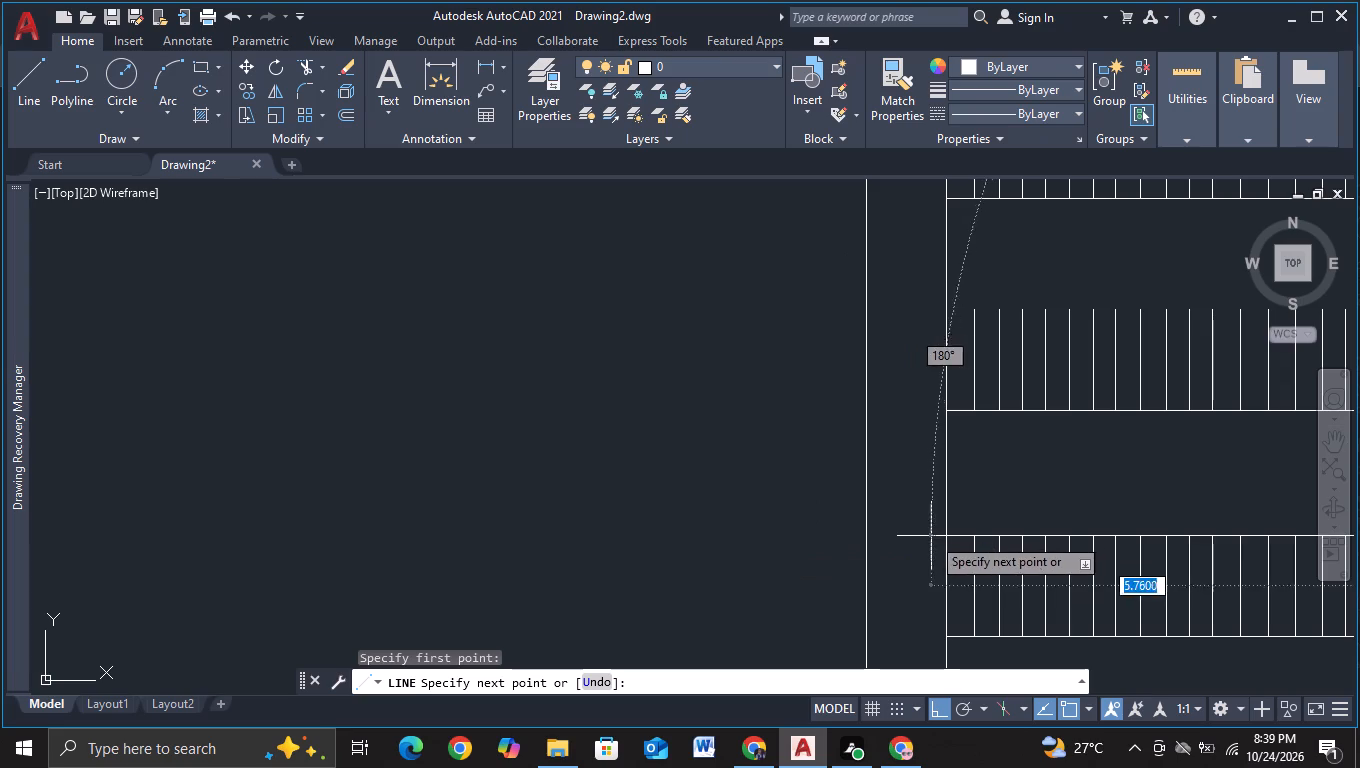
{"action": "left_click", "coordinate": [927, 536]}
{"action": "key", "text": "Escape"}
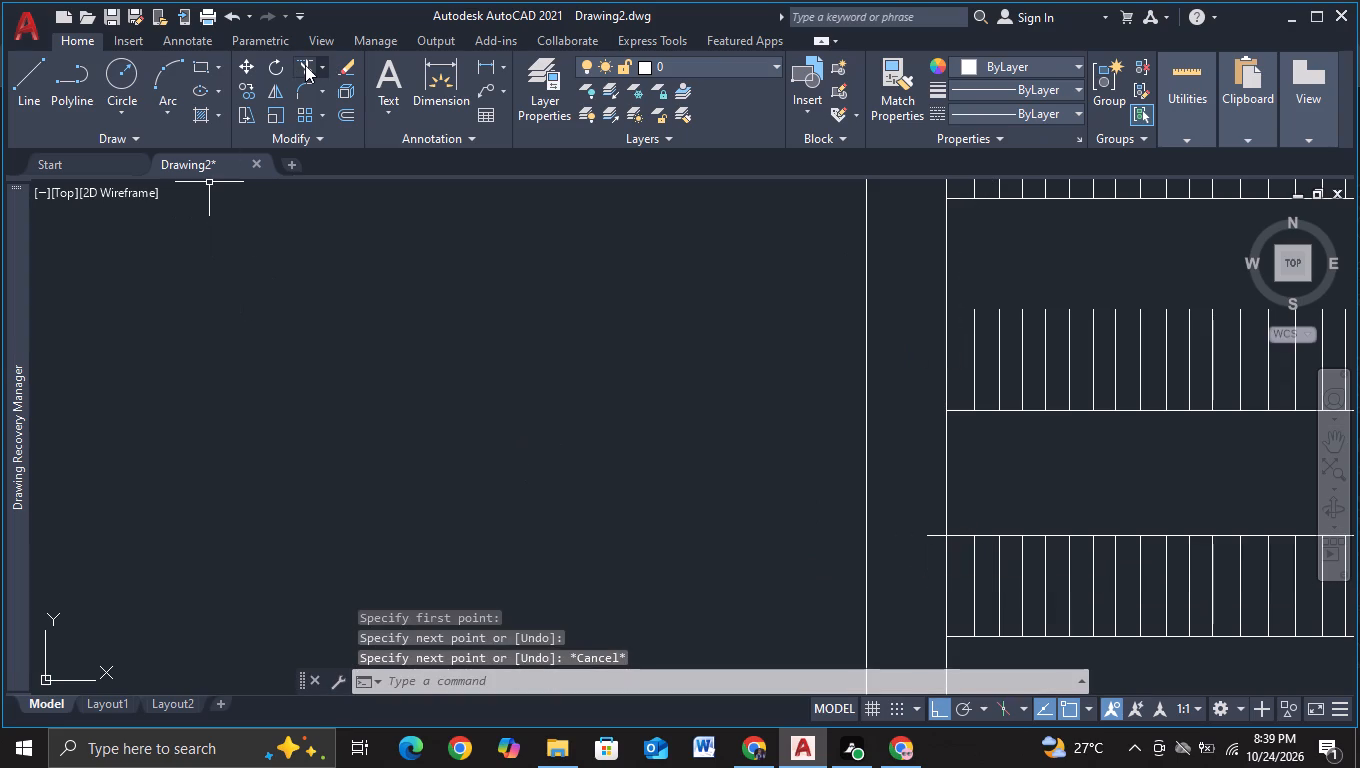
Trim the left end of the second-lowest band's top line where it overhangs into the left column.
{"action": "left_click", "coordinate": [305, 65]}
{"action": "left_click", "coordinate": [938, 539]}
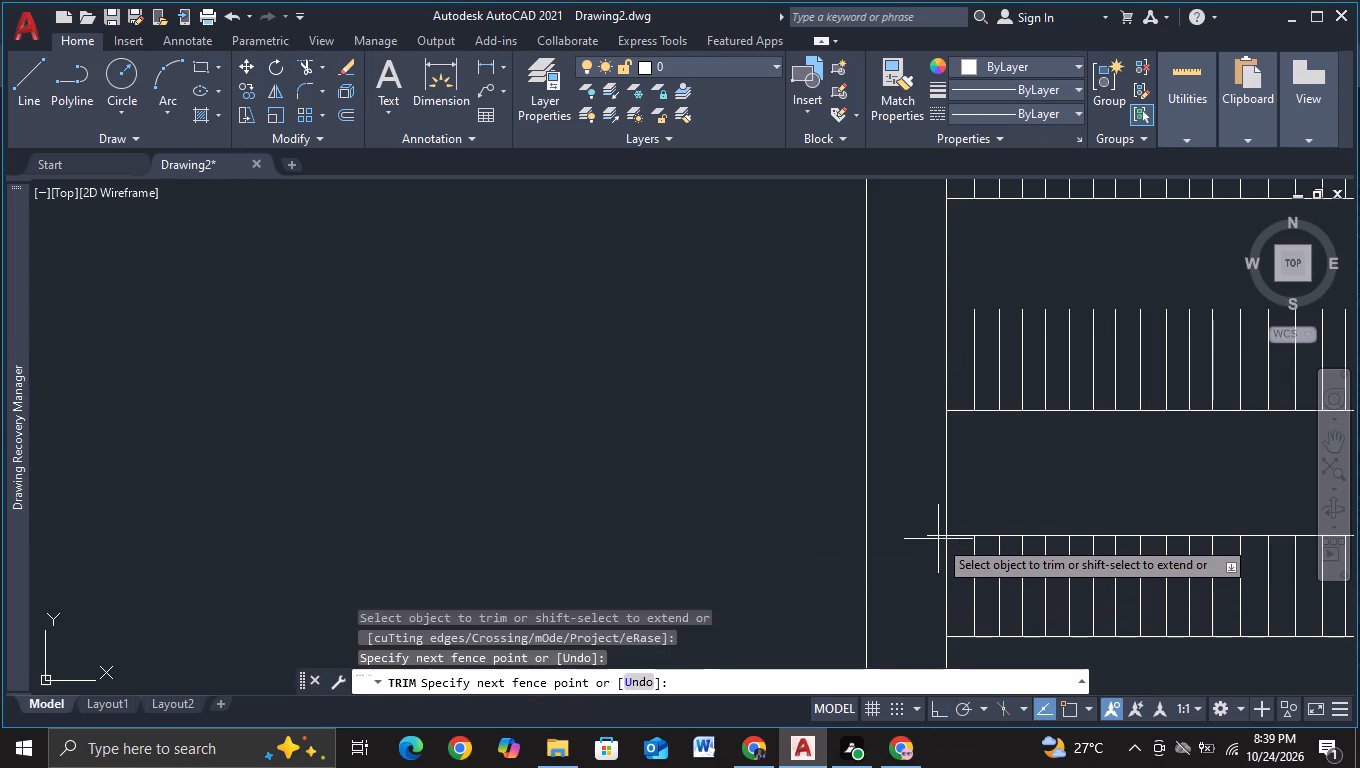
{"action": "left_click", "coordinate": [935, 523]}
{"action": "key", "text": "Escape"}
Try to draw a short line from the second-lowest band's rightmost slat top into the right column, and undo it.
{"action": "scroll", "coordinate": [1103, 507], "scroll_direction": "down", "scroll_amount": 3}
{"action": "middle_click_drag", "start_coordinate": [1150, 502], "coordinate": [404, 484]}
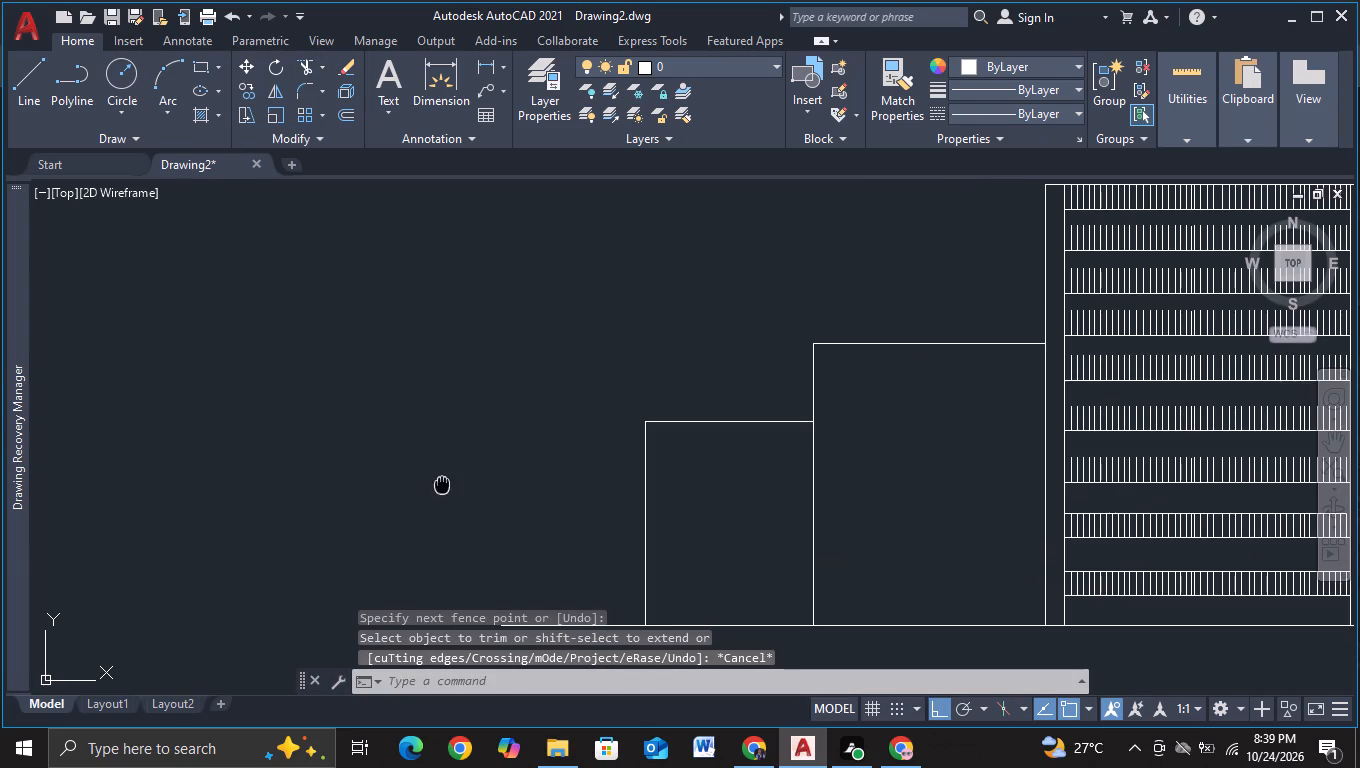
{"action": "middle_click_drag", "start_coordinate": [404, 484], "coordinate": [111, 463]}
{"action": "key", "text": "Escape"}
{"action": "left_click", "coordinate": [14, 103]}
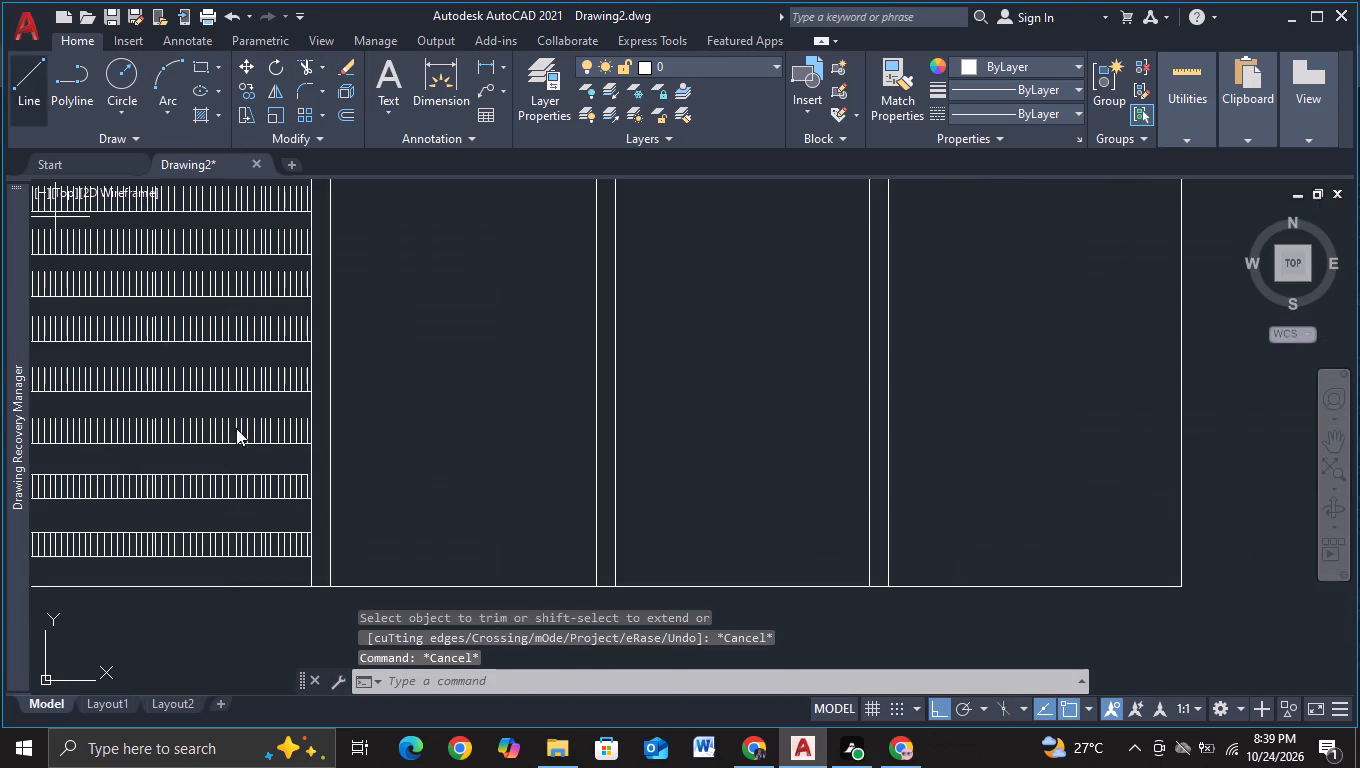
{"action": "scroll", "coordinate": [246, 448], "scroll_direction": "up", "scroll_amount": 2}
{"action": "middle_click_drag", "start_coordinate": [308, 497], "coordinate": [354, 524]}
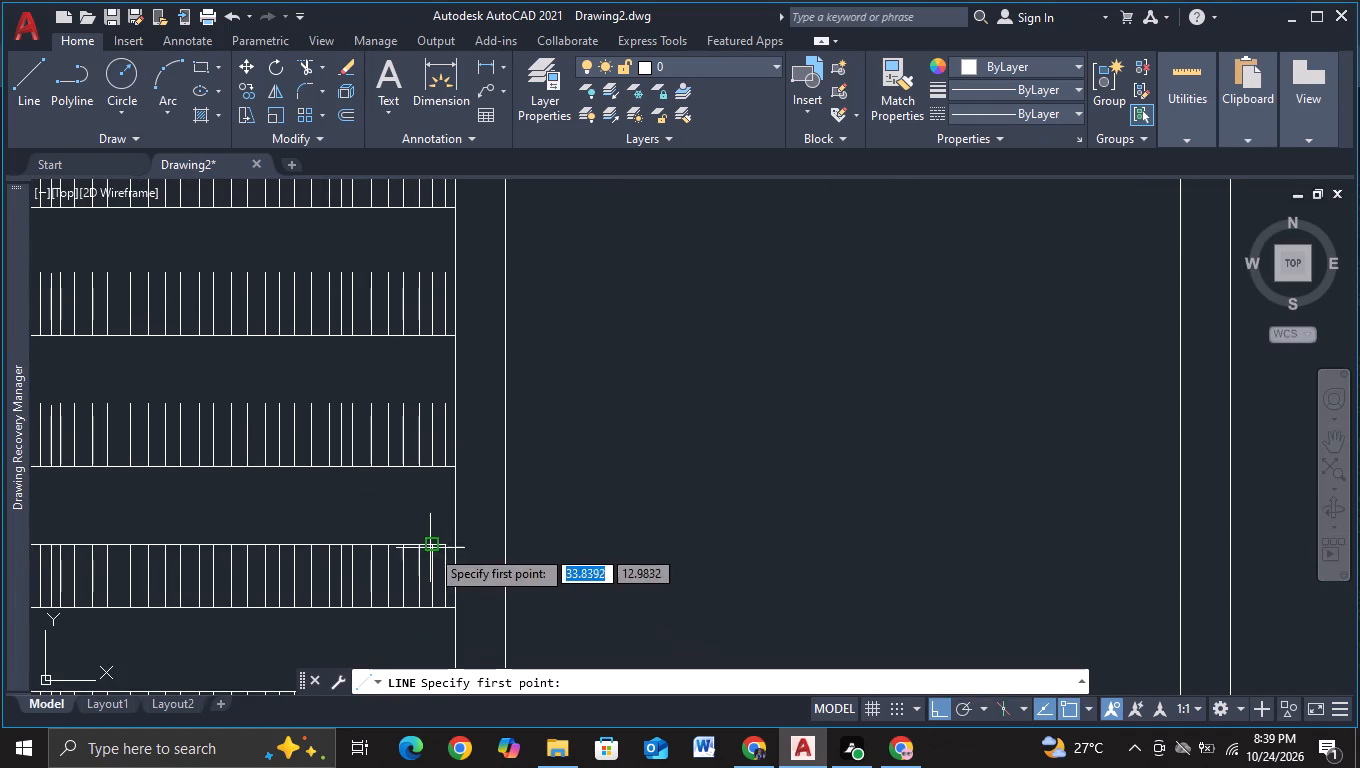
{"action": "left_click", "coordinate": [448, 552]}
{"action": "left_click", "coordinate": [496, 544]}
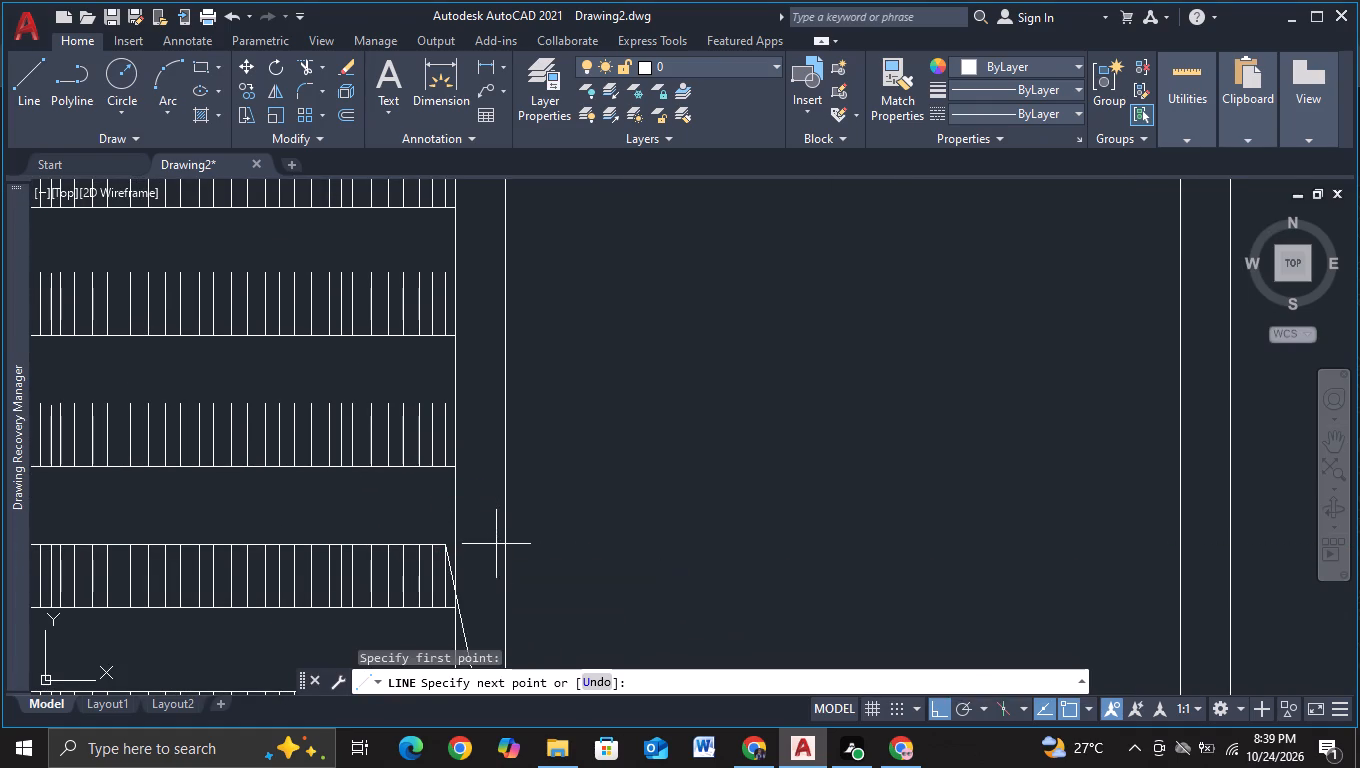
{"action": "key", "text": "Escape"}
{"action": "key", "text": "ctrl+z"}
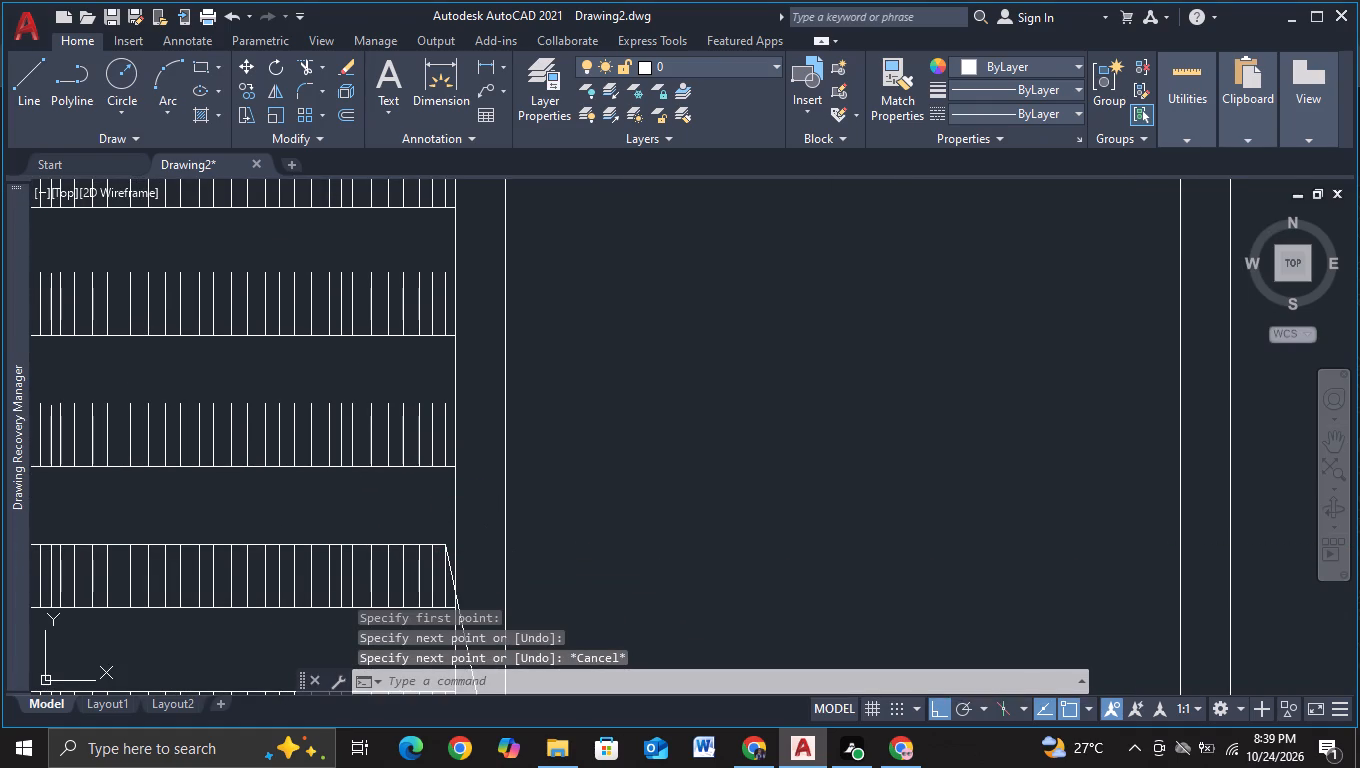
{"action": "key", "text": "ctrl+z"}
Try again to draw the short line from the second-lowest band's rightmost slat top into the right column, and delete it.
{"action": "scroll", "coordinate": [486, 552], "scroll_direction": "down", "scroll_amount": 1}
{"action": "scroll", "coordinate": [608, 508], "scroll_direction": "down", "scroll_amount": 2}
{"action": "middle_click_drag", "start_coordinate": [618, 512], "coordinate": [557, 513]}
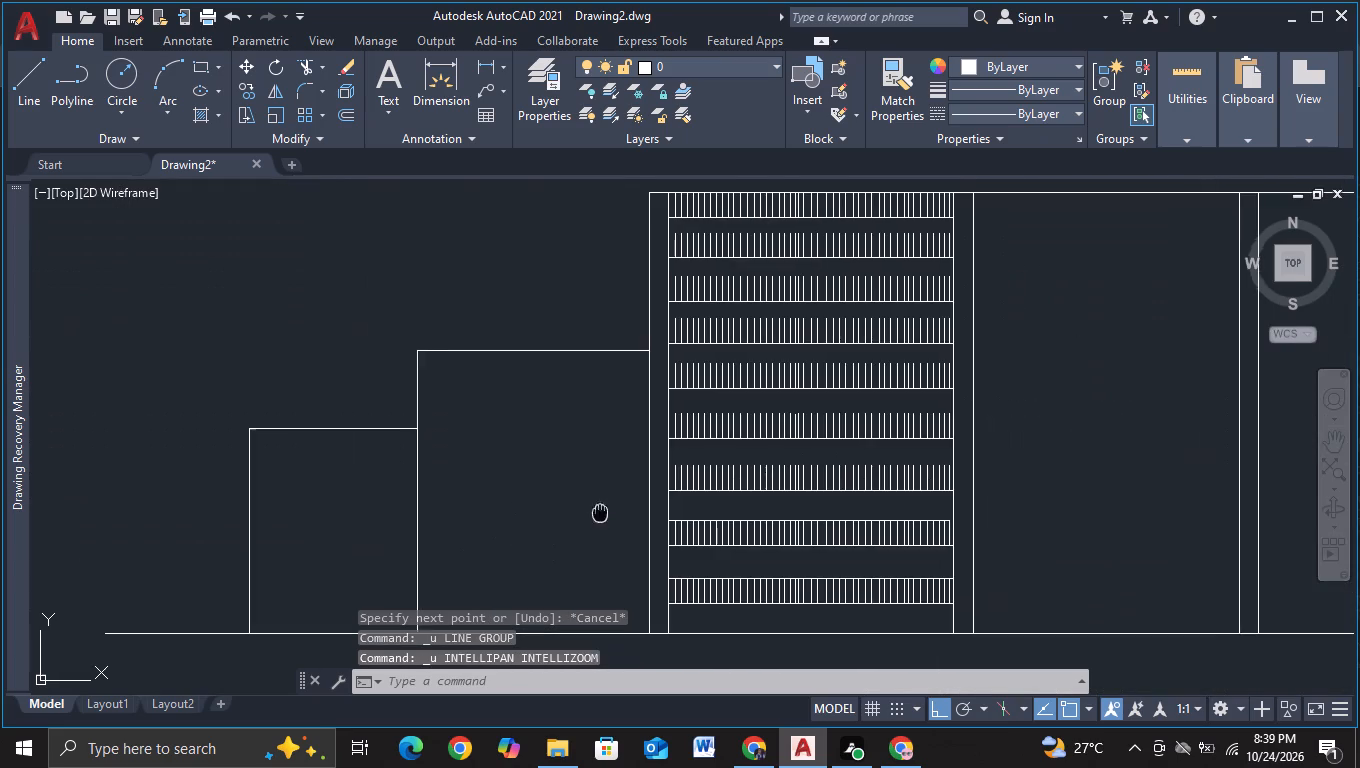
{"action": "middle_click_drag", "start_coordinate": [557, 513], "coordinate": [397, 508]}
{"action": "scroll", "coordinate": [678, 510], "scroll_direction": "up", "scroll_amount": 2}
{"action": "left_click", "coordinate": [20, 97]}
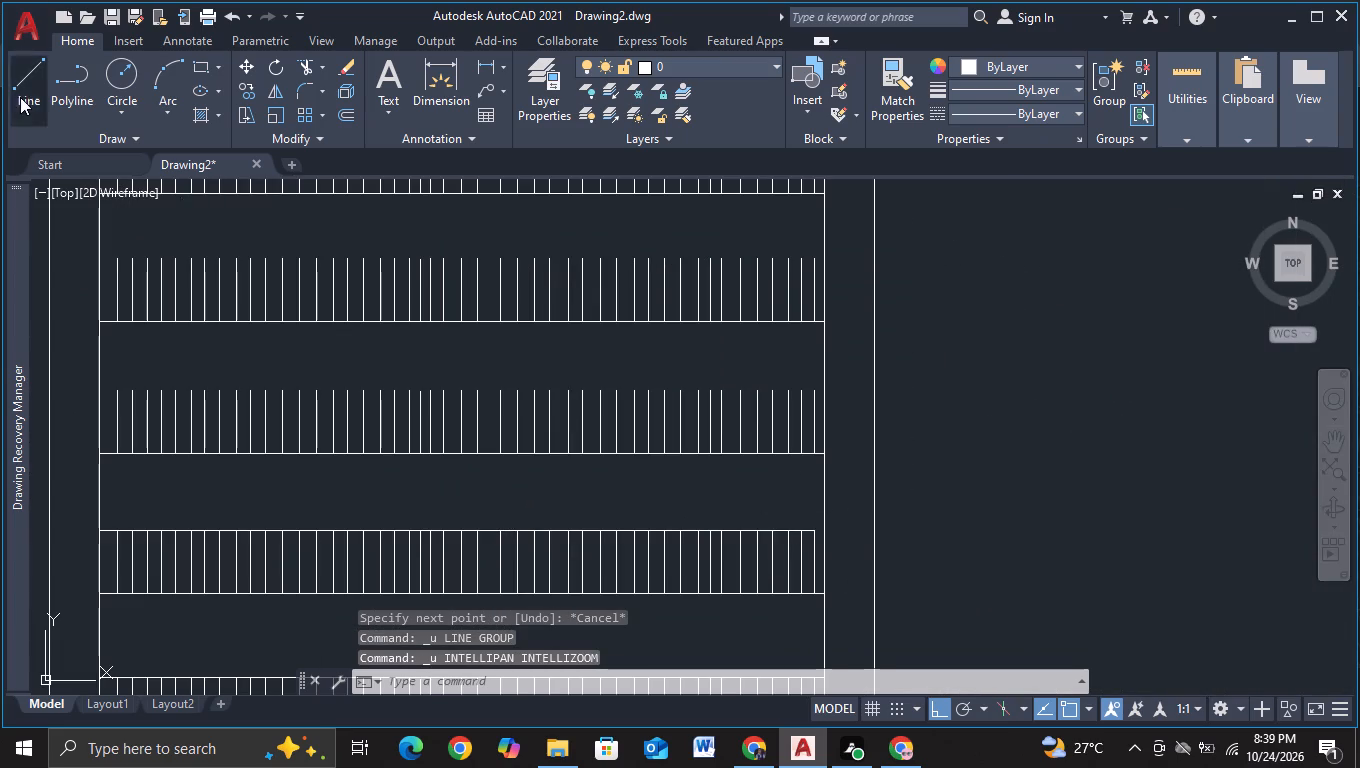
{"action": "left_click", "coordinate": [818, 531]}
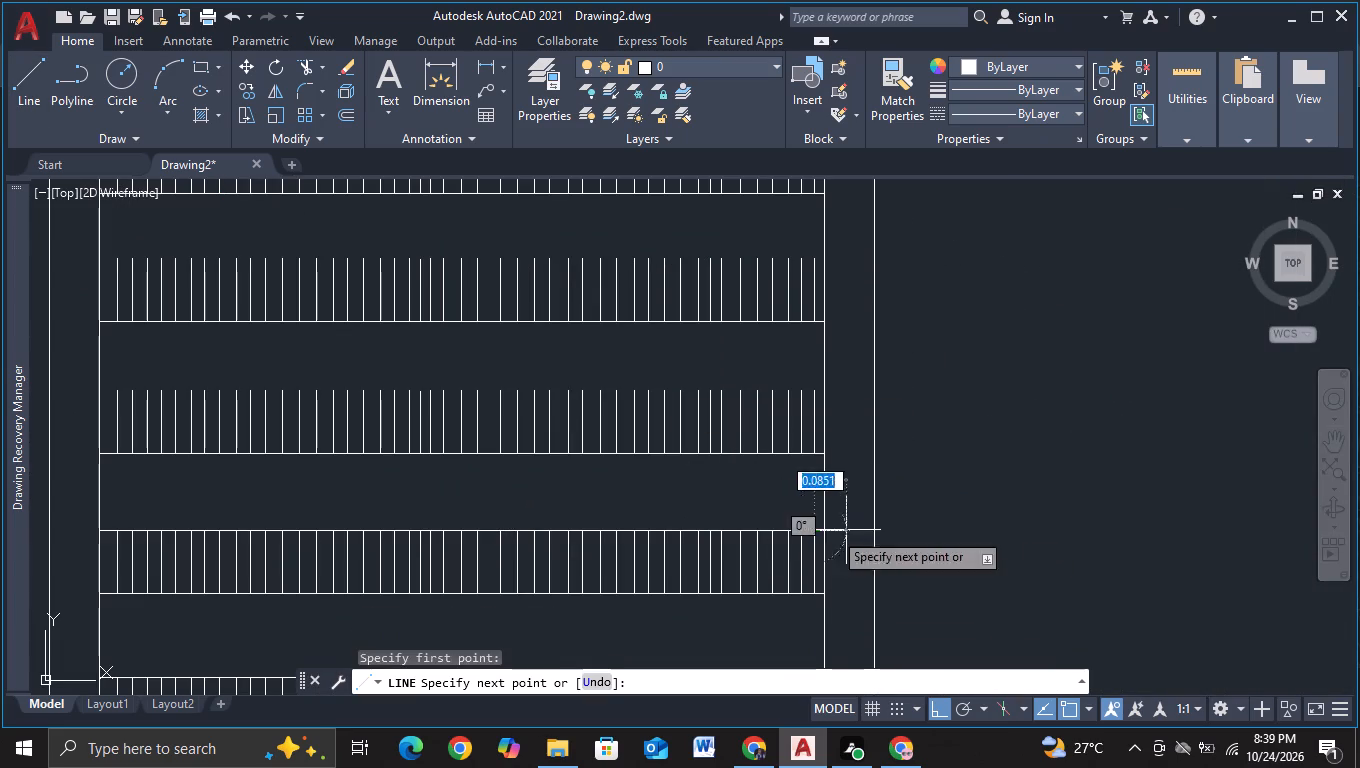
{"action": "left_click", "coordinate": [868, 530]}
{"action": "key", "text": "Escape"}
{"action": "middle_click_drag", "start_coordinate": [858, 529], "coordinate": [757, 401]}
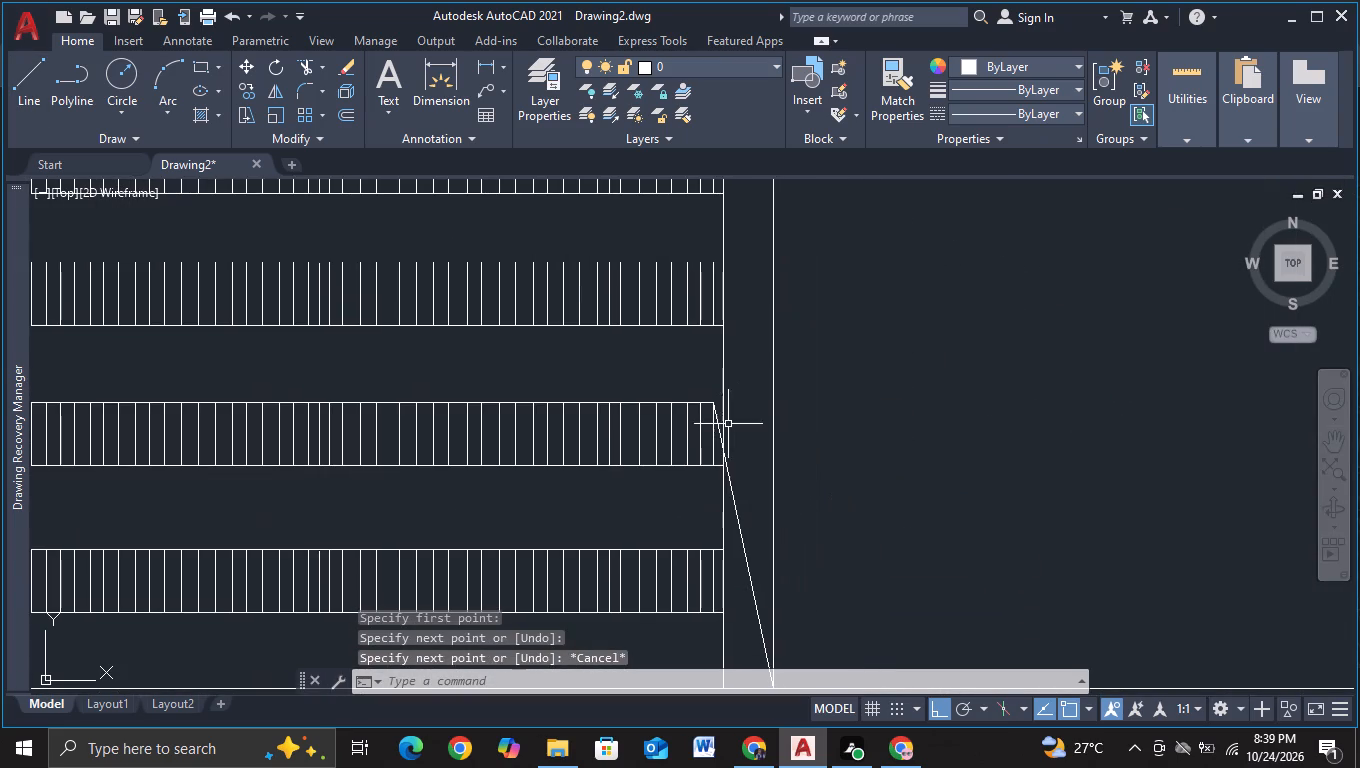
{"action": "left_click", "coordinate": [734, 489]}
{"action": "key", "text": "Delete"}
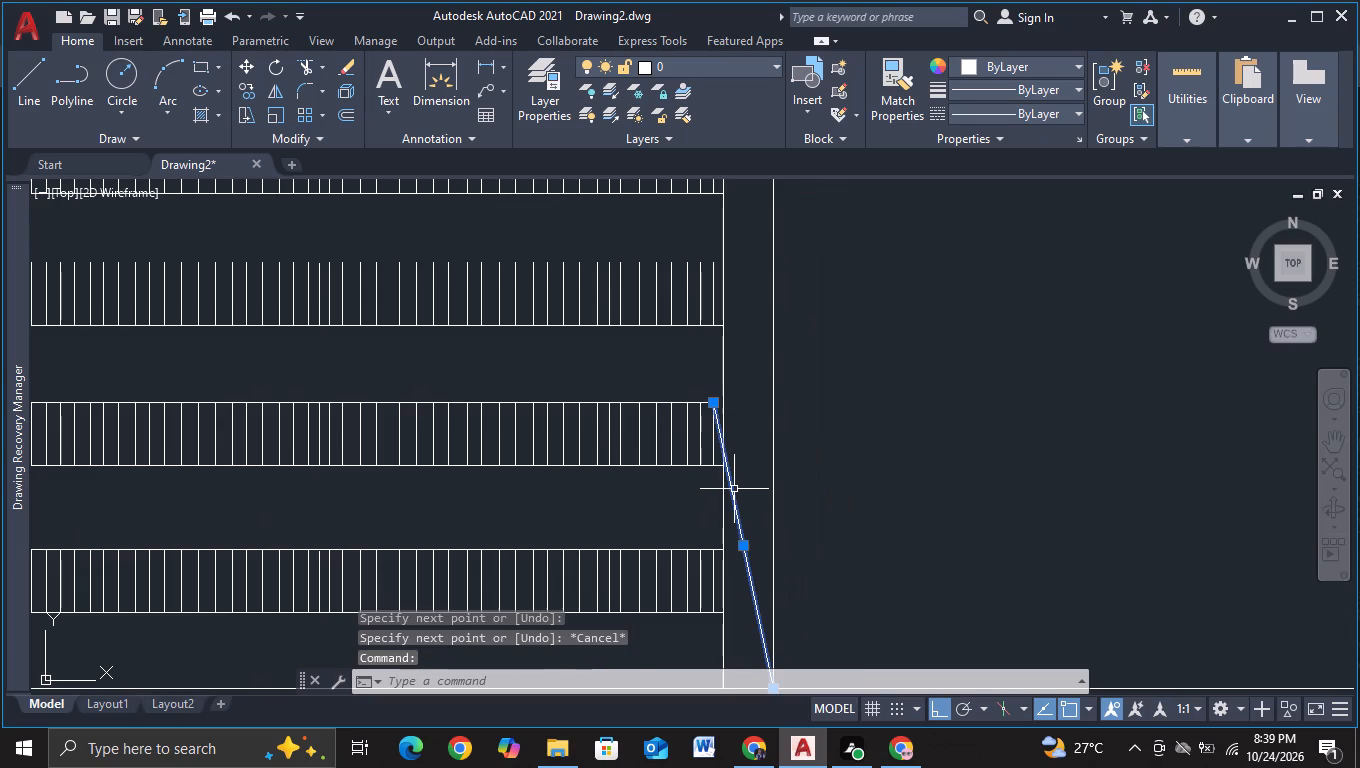
Draw a horizontal line from the second-lowest band's rightmost slat top, rightward past both edges of the right column.
{"action": "left_click", "coordinate": [32, 86]}
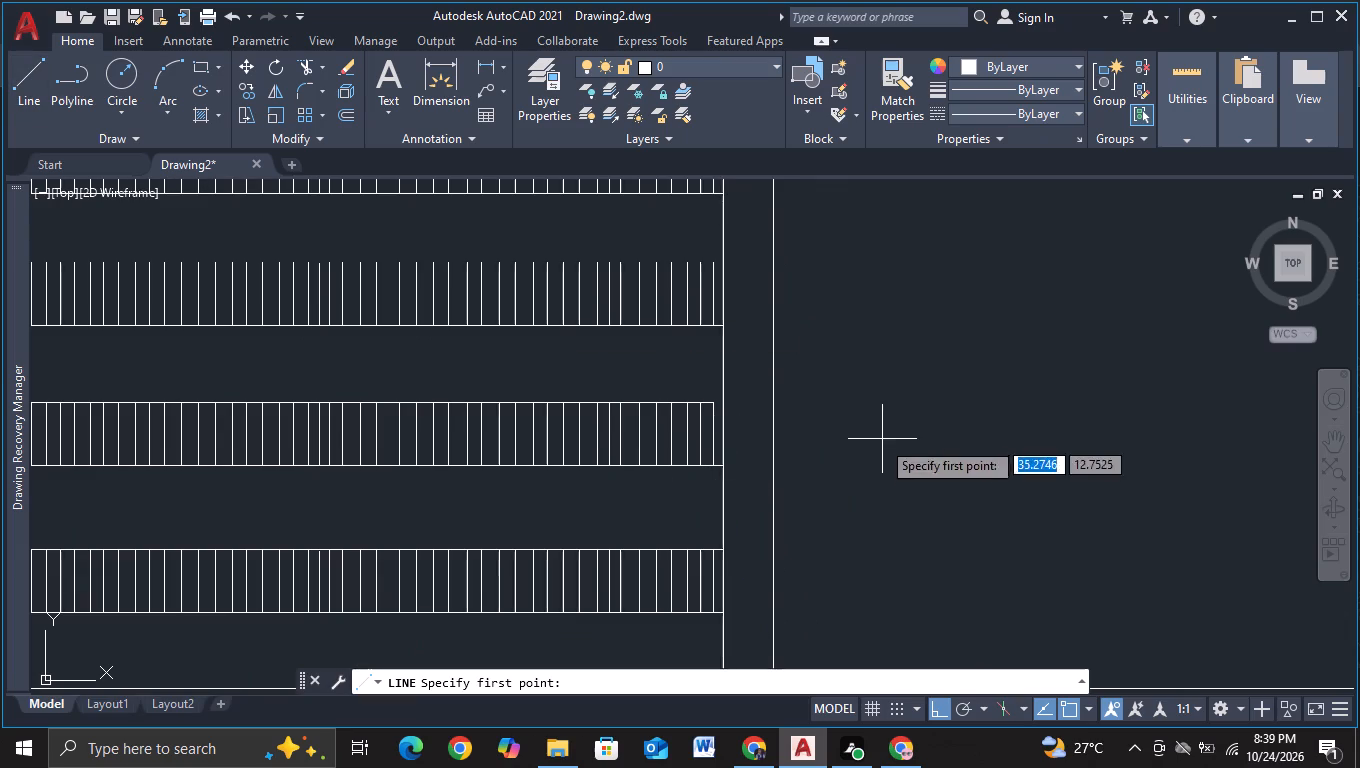
{"action": "left_click", "coordinate": [708, 403]}
{"action": "left_click", "coordinate": [963, 412]}
{"action": "key", "text": "Escape"}
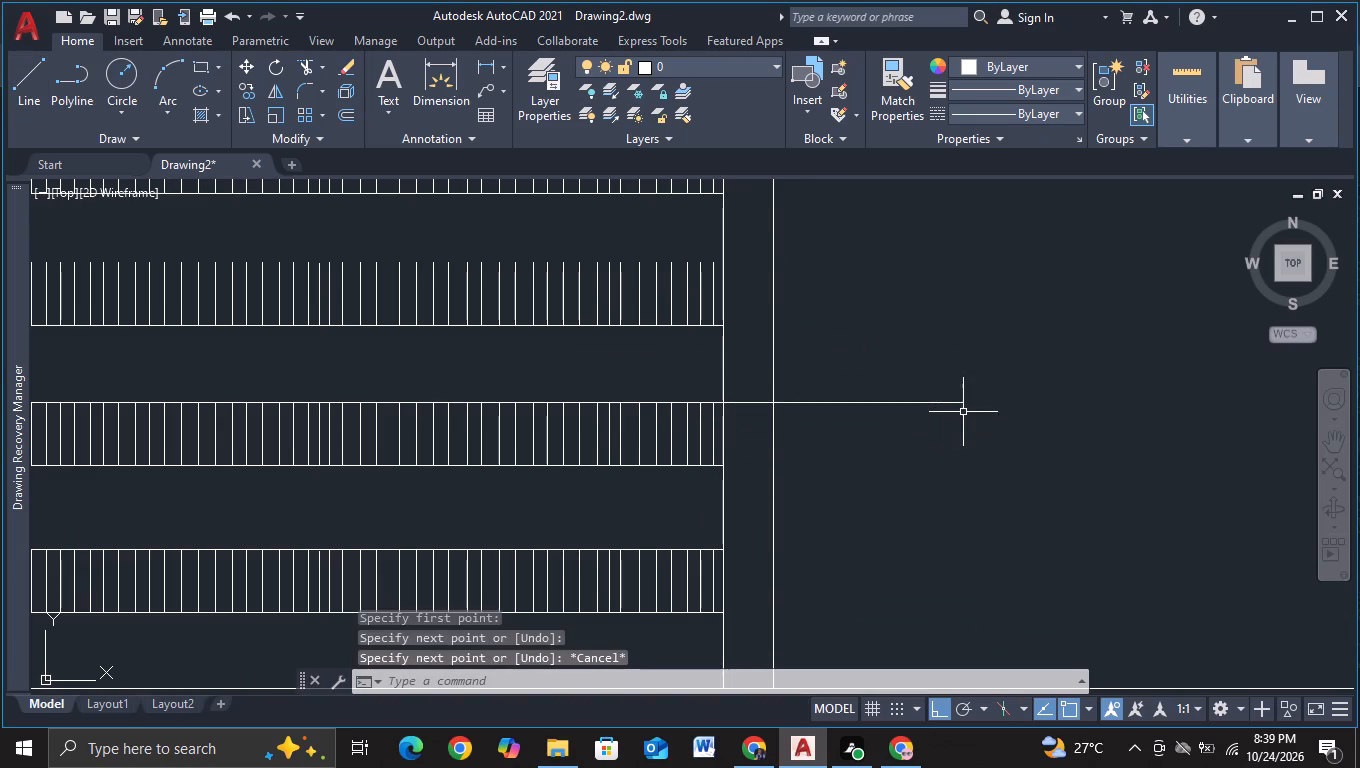
Trim the second-lowest band's top line inside the right column and remove the leftover piece beyond the column.
{"action": "left_click", "coordinate": [294, 59]}
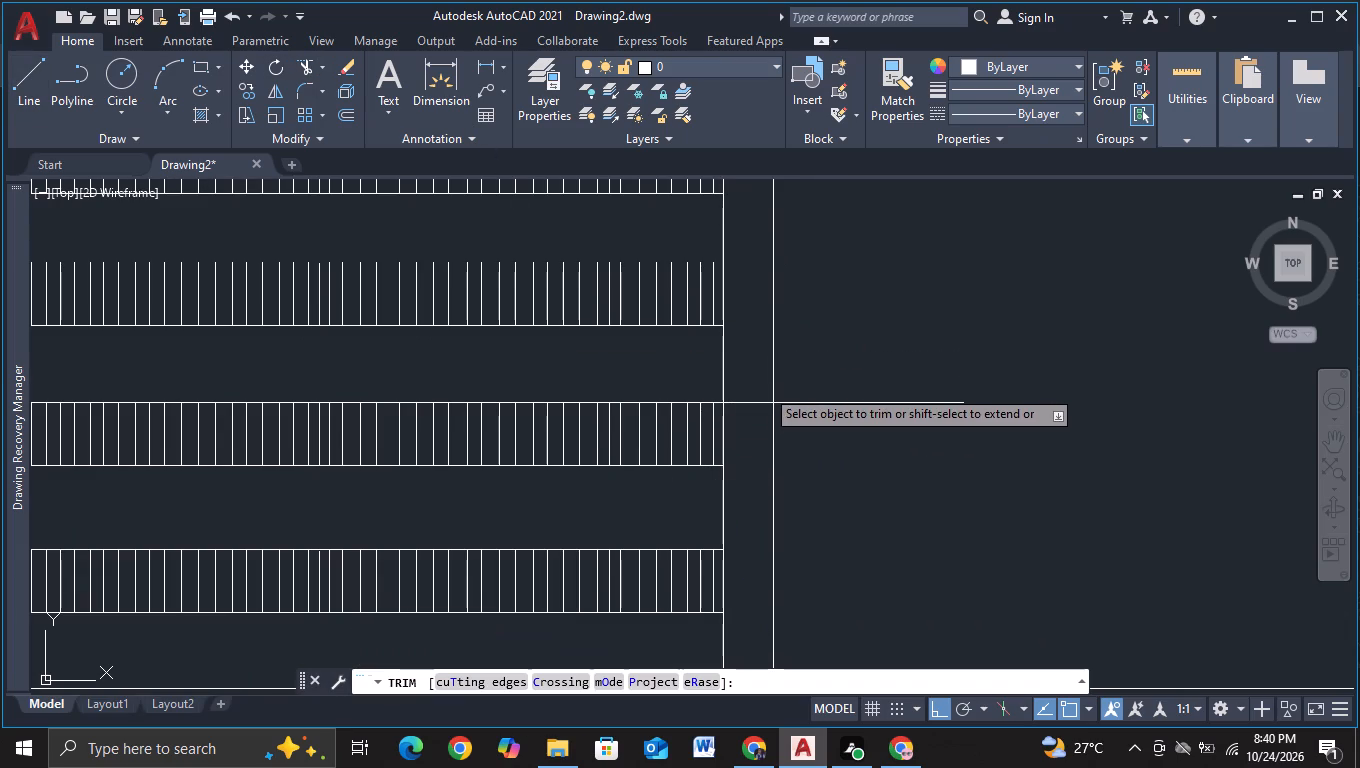
{"action": "left_click", "coordinate": [765, 388]}
{"action": "left_click", "coordinate": [750, 459]}
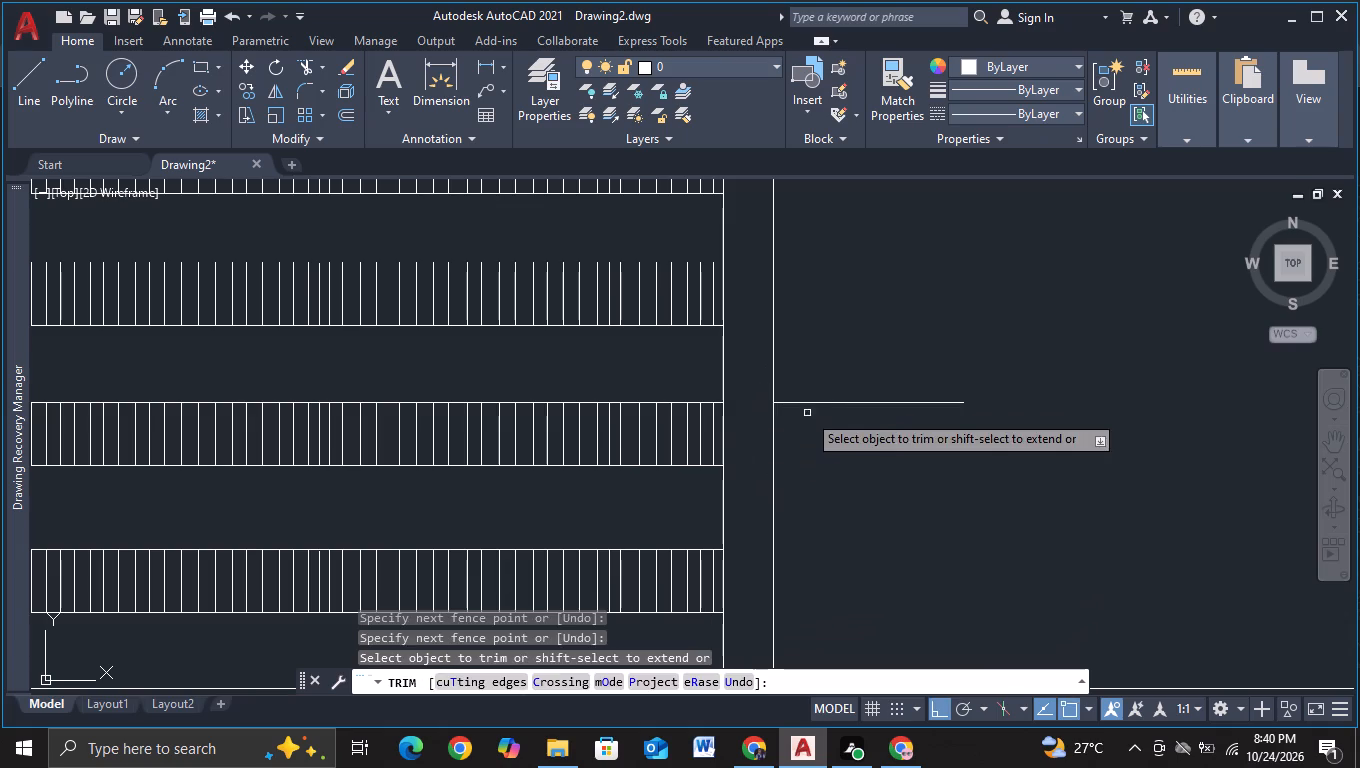
{"action": "left_click", "coordinate": [853, 373]}
{"action": "left_click", "coordinate": [822, 482]}
{"action": "key", "text": "Escape"}
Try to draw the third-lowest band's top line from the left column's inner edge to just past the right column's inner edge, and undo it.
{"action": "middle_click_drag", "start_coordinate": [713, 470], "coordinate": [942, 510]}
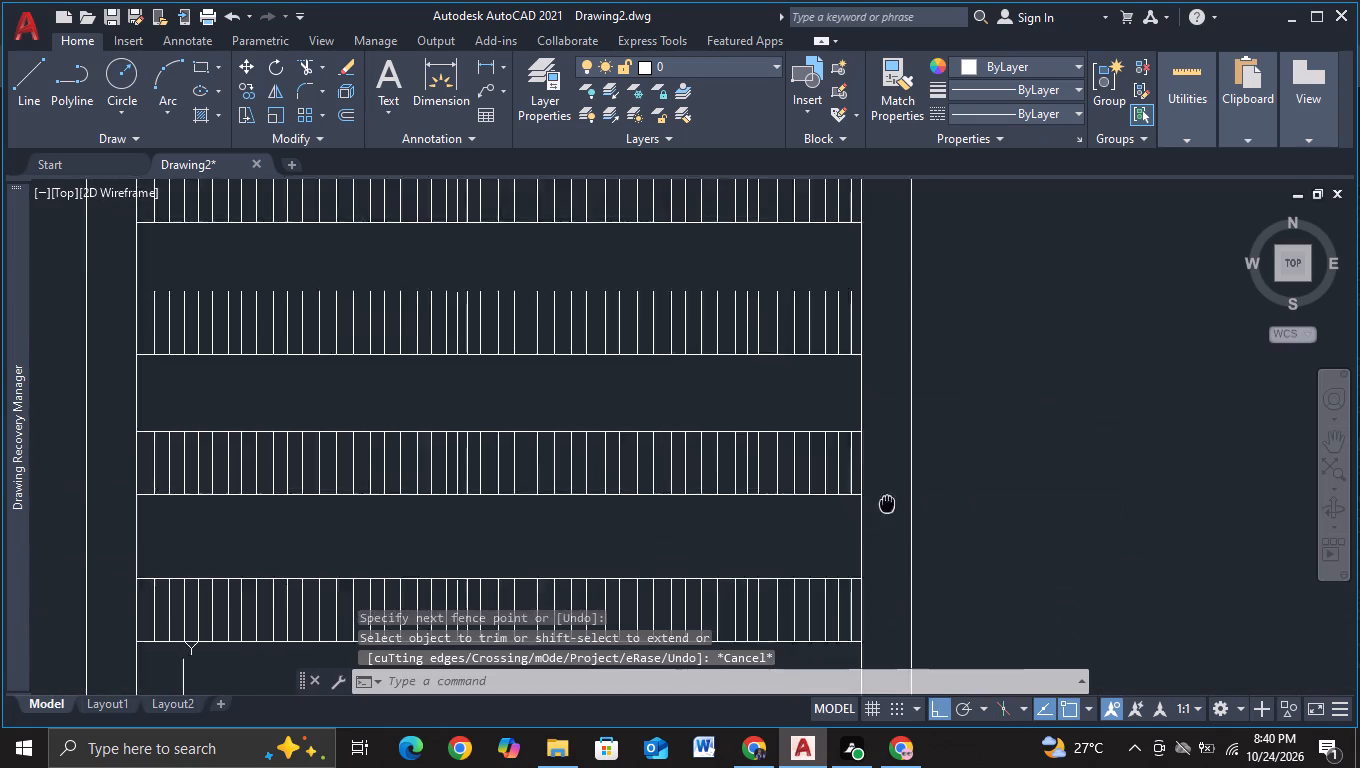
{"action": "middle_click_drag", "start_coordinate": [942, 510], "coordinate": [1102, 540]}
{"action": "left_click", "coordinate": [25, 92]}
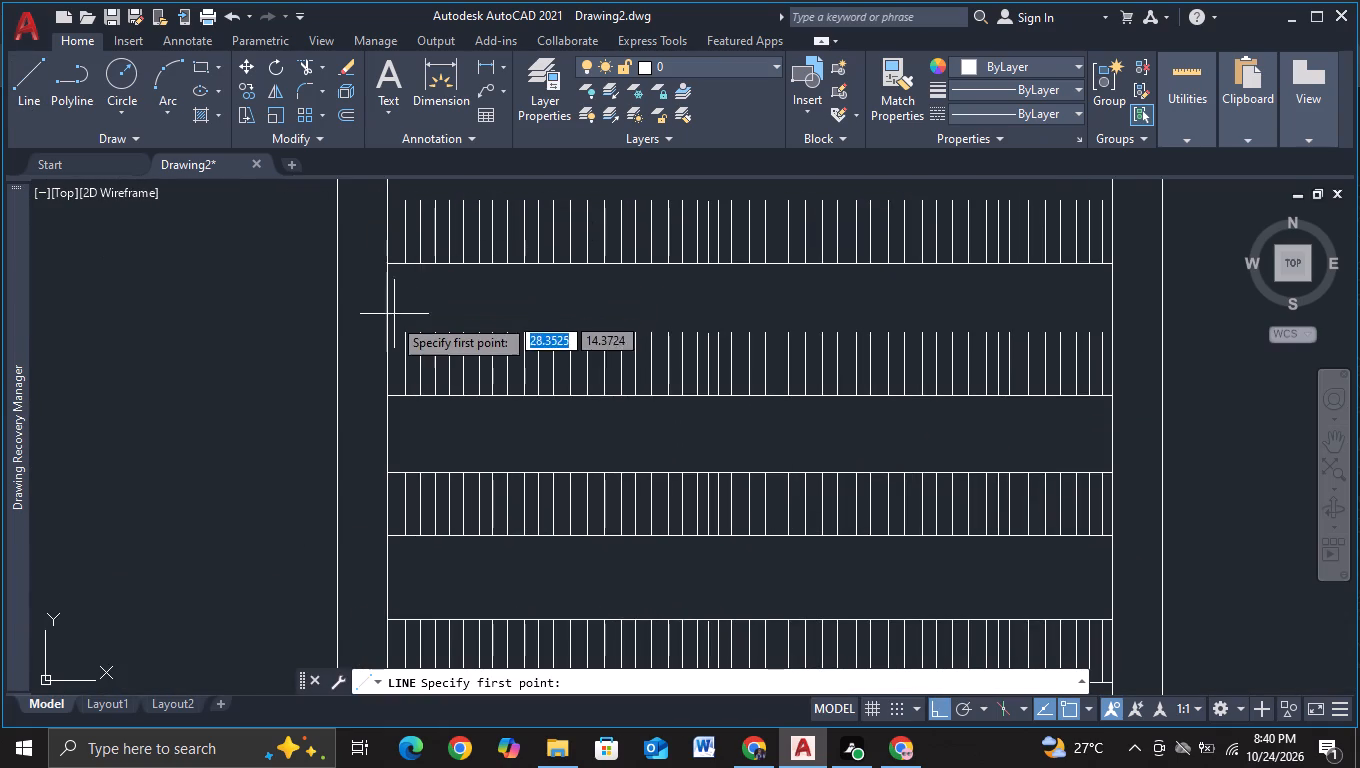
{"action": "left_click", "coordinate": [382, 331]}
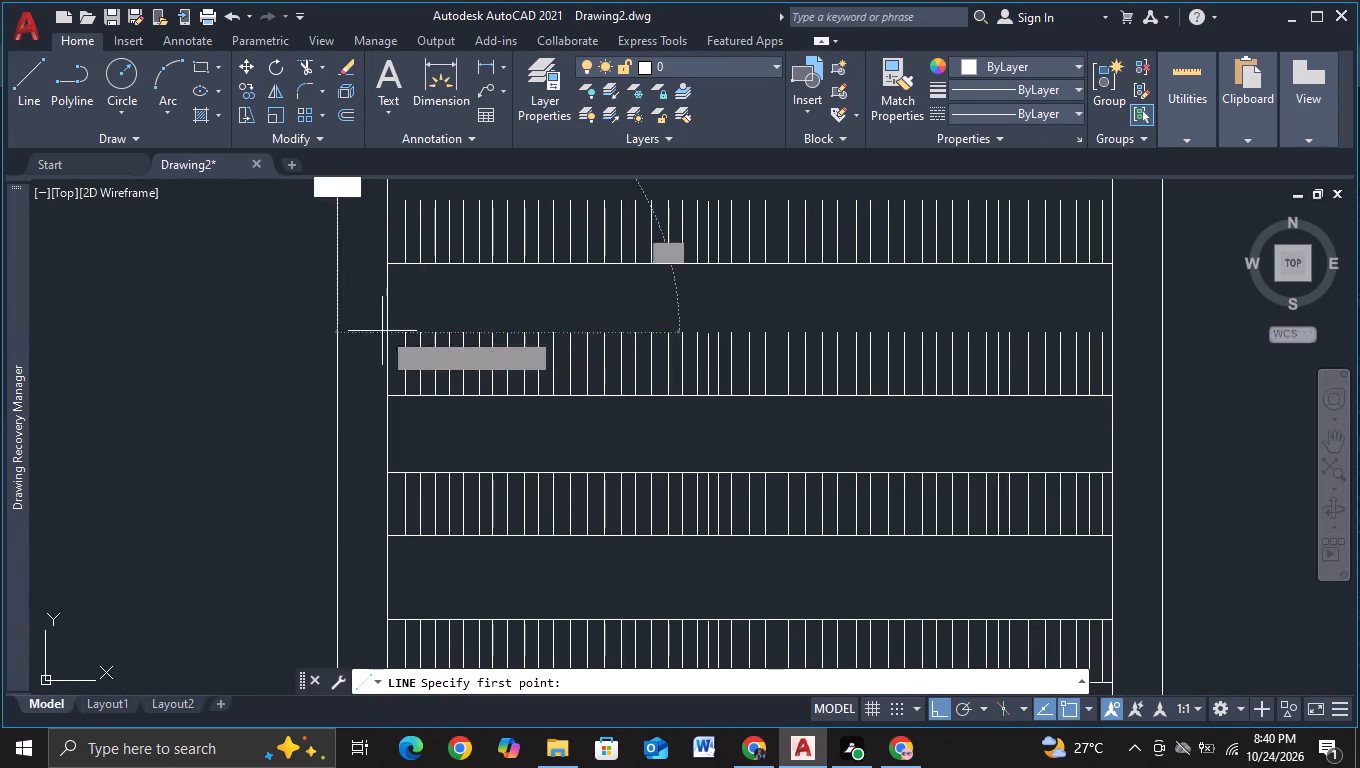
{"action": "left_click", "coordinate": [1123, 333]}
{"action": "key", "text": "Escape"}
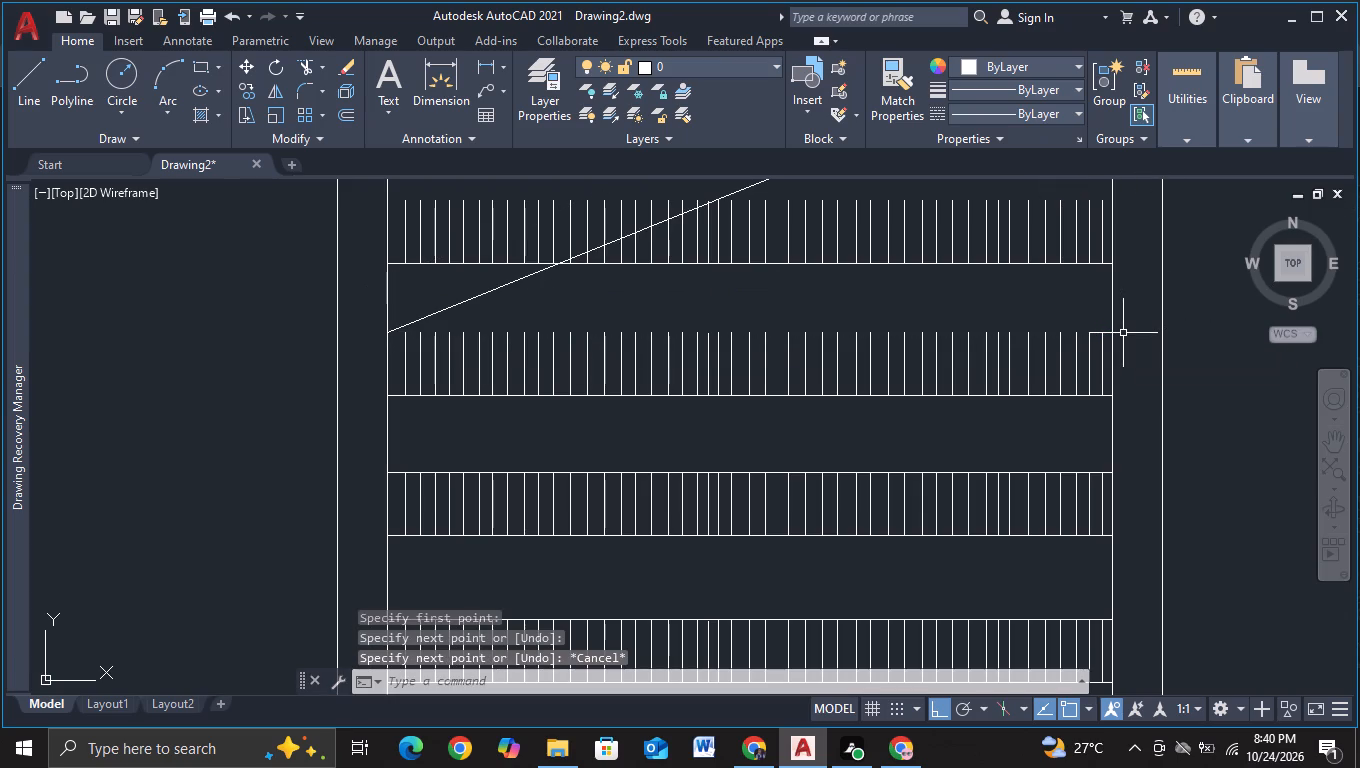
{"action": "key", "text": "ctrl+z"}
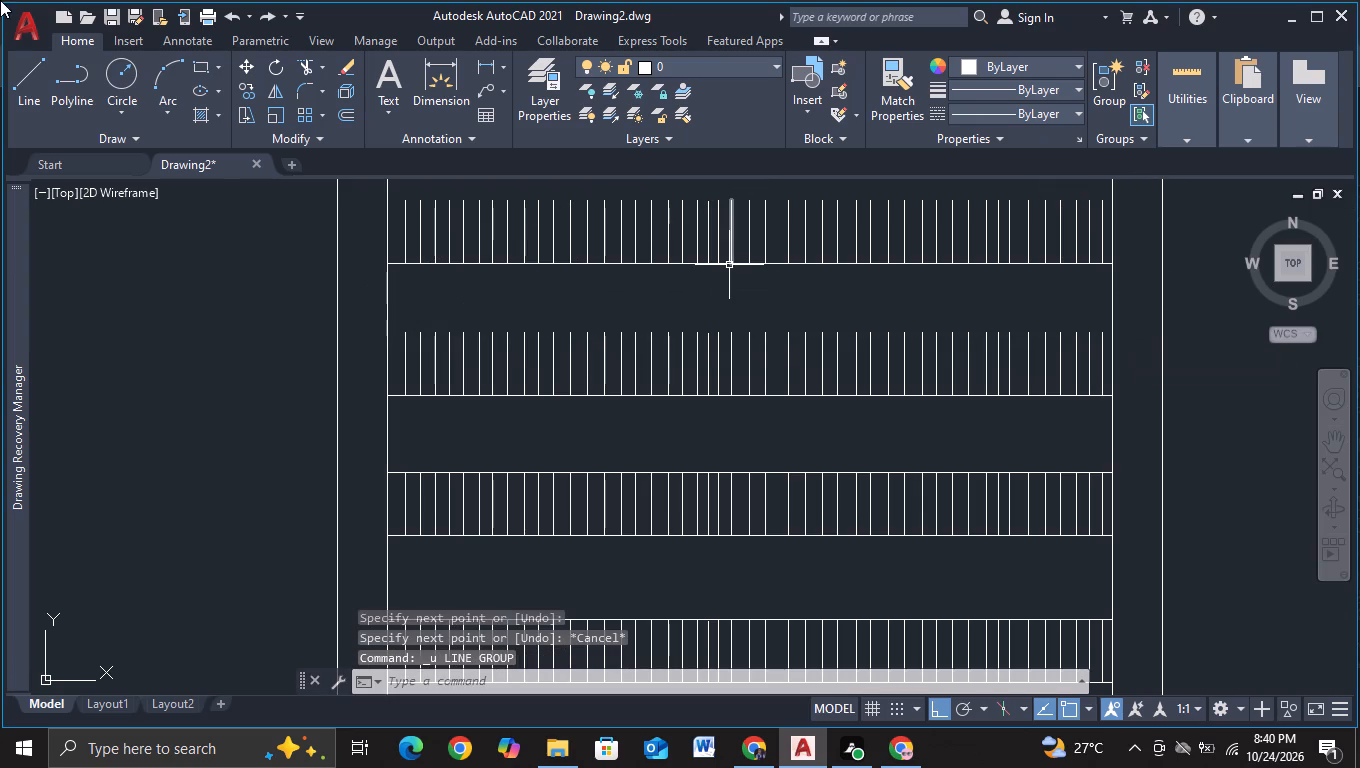
Draw the third-lowest band's horizontal top line from the left column's inner edge, level with the slat tops, to just past the right column's inner edge.
{"action": "left_click", "coordinate": [32, 78]}
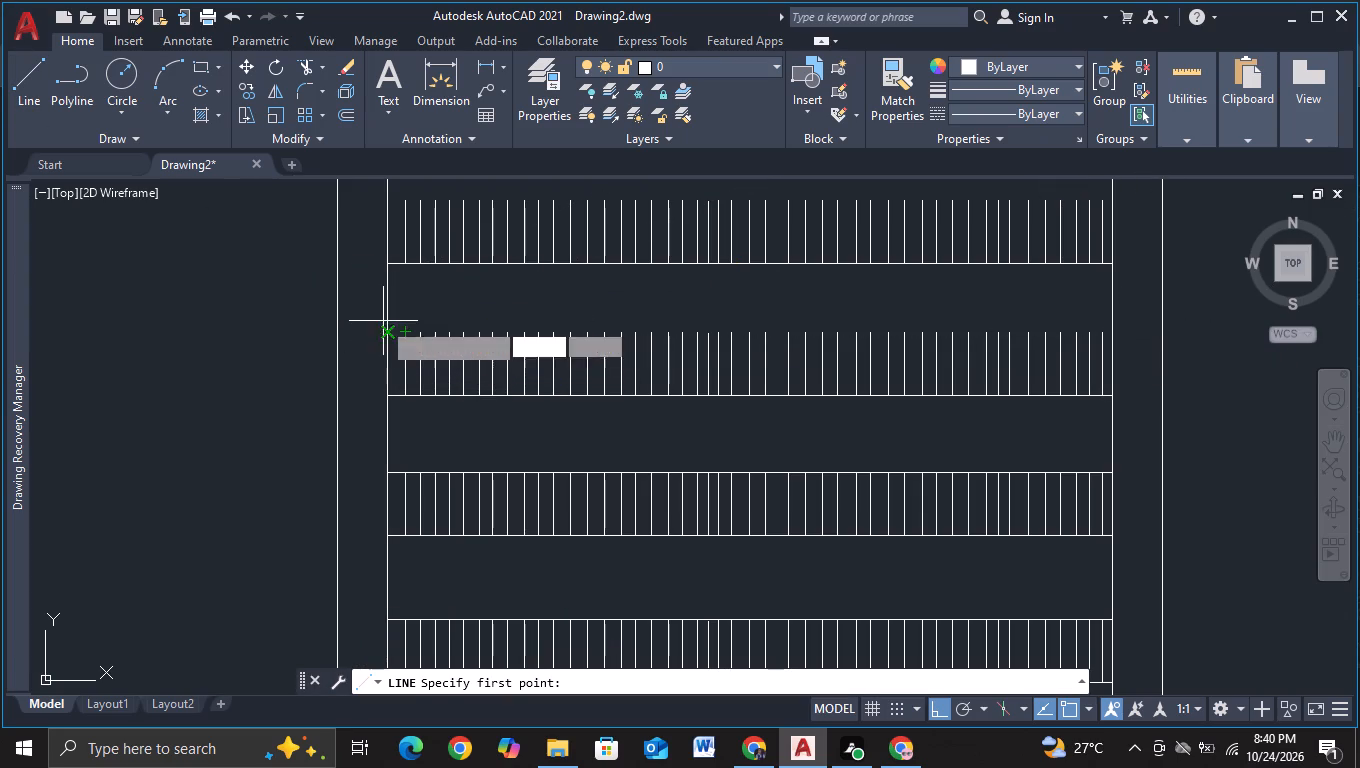
{"action": "left_click", "coordinate": [381, 329]}
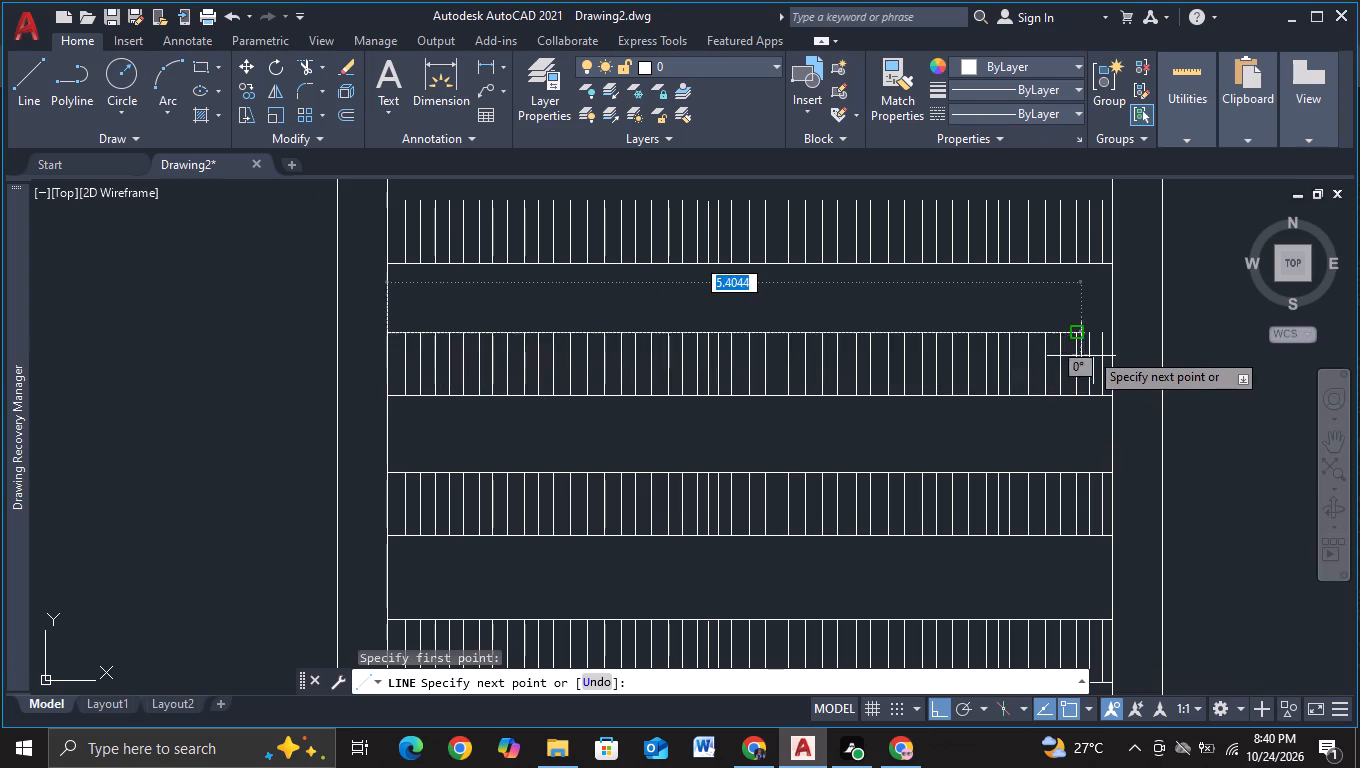
{"action": "scroll", "coordinate": [1120, 346], "scroll_direction": "up", "scroll_amount": 1}
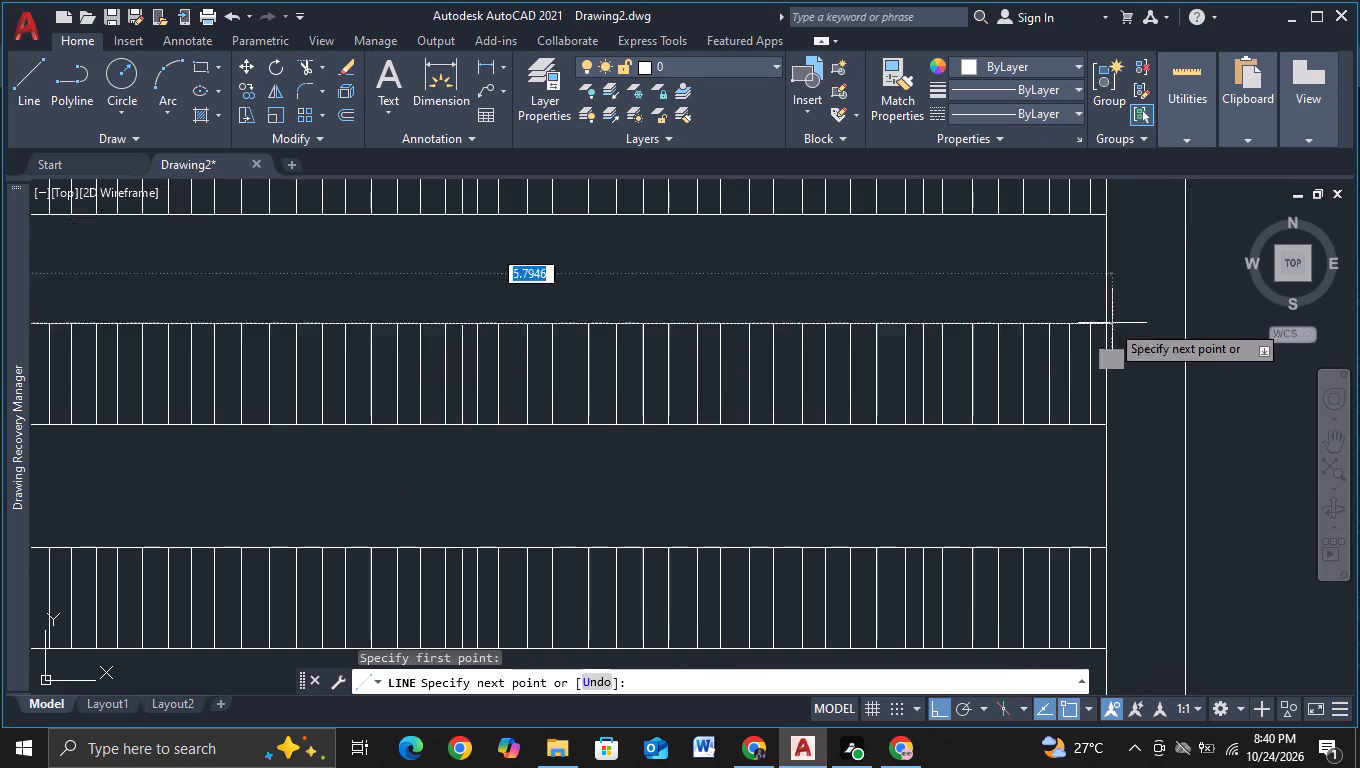
{"action": "left_click", "coordinate": [1147, 326]}
{"action": "key", "text": "Escape"}
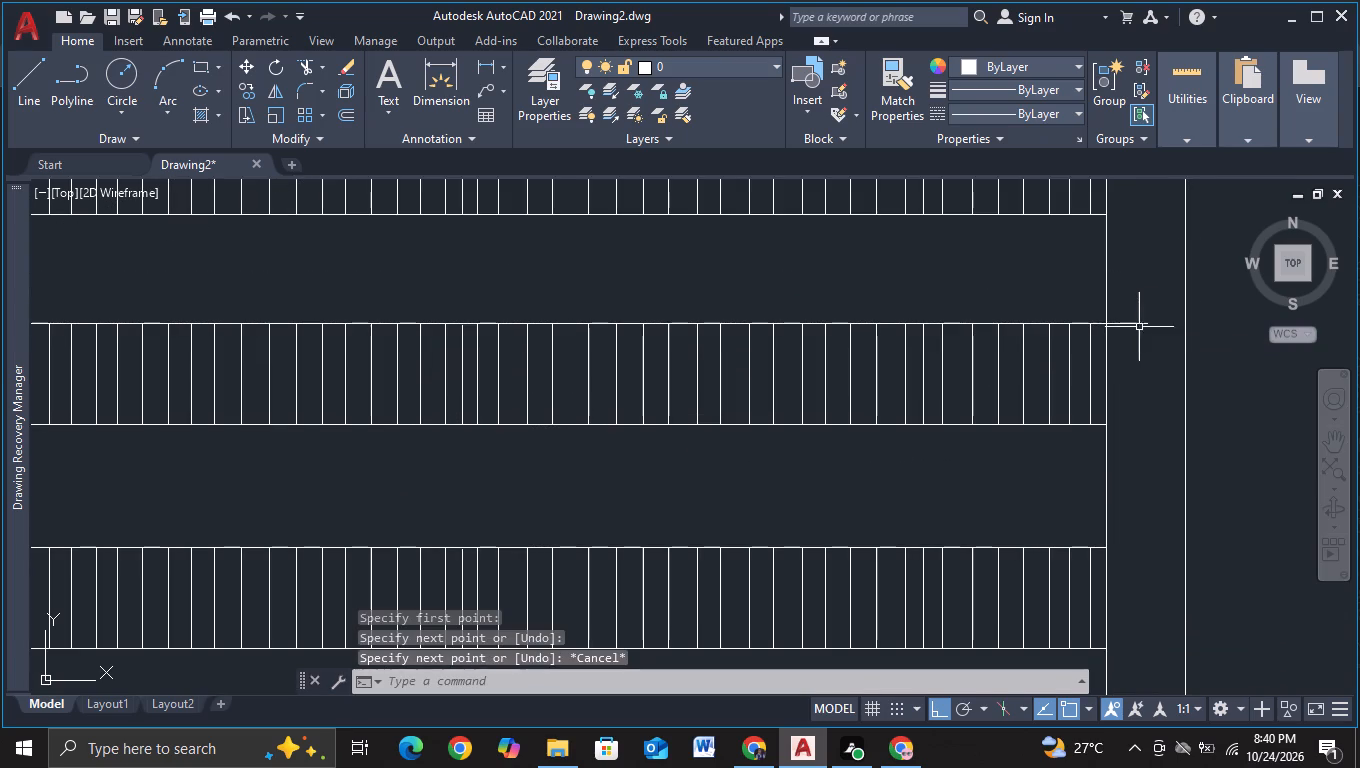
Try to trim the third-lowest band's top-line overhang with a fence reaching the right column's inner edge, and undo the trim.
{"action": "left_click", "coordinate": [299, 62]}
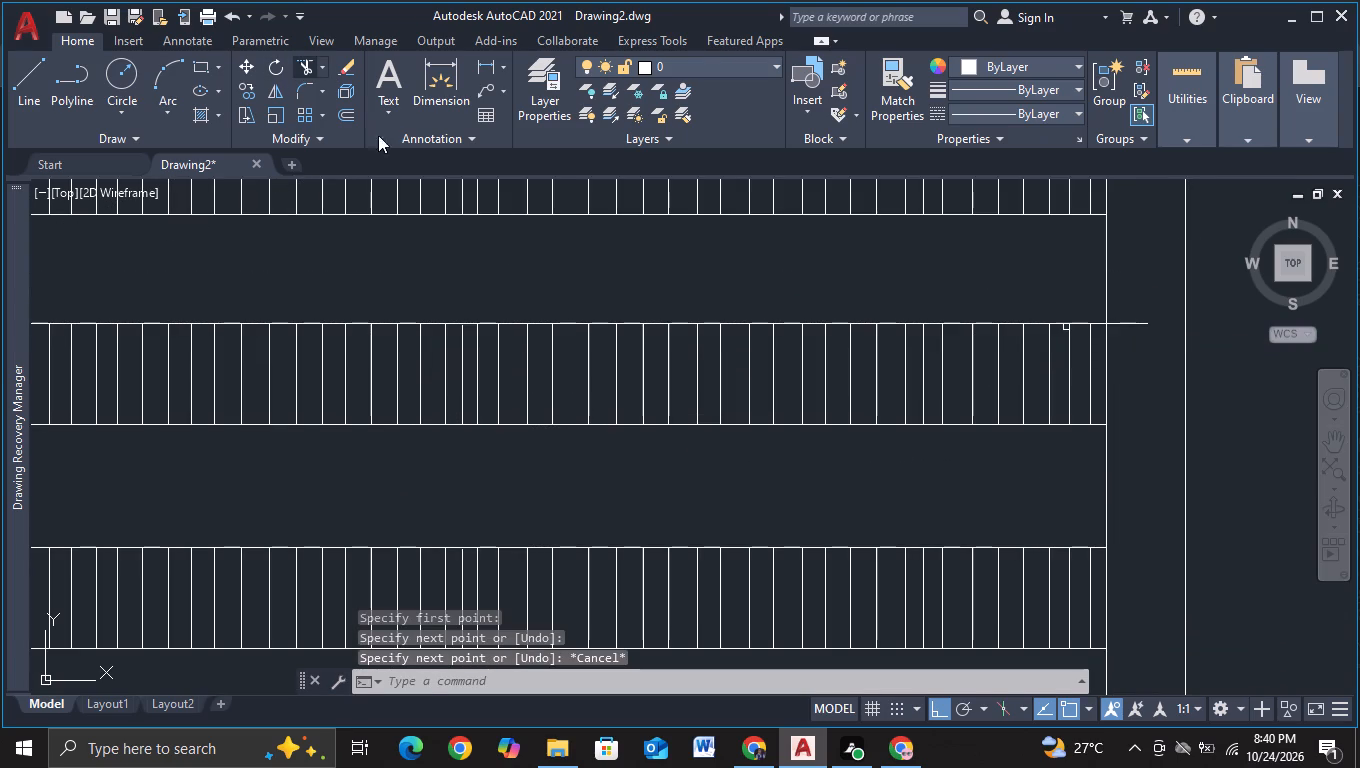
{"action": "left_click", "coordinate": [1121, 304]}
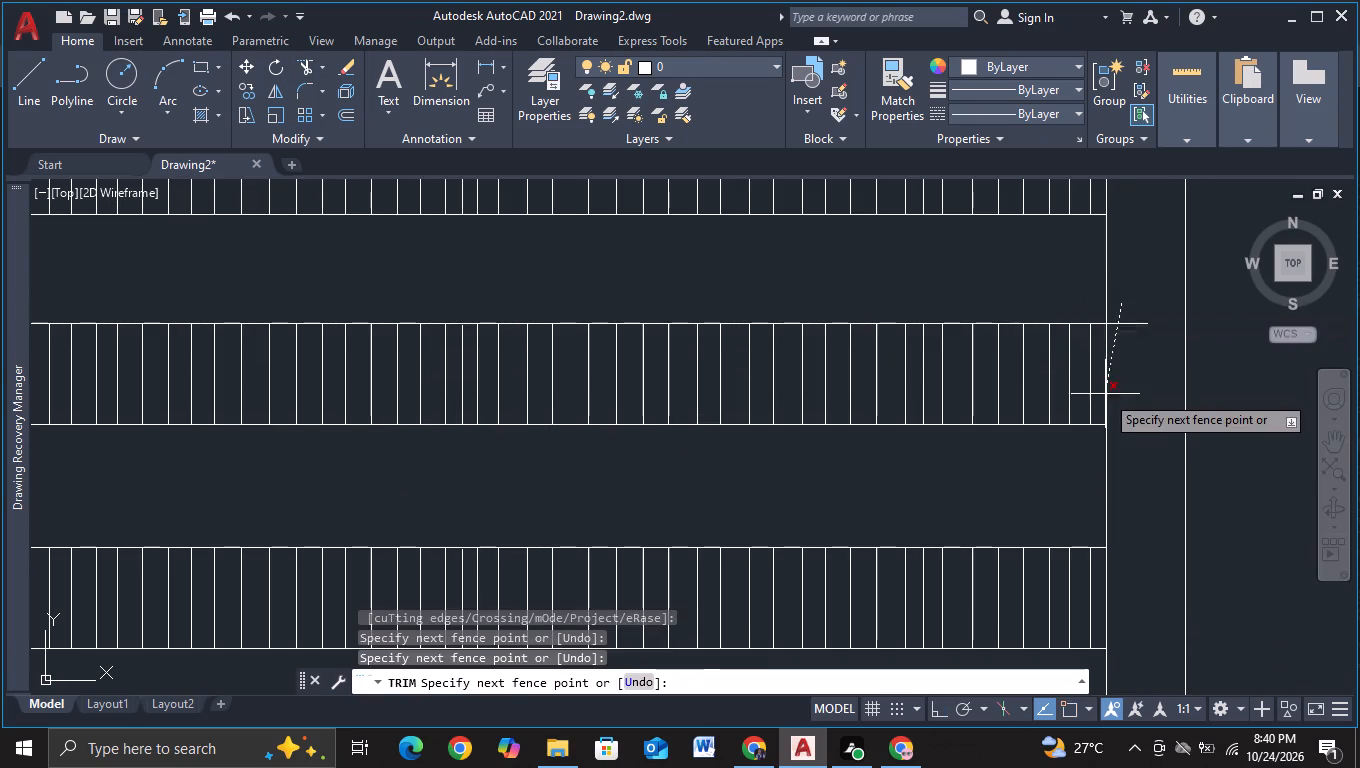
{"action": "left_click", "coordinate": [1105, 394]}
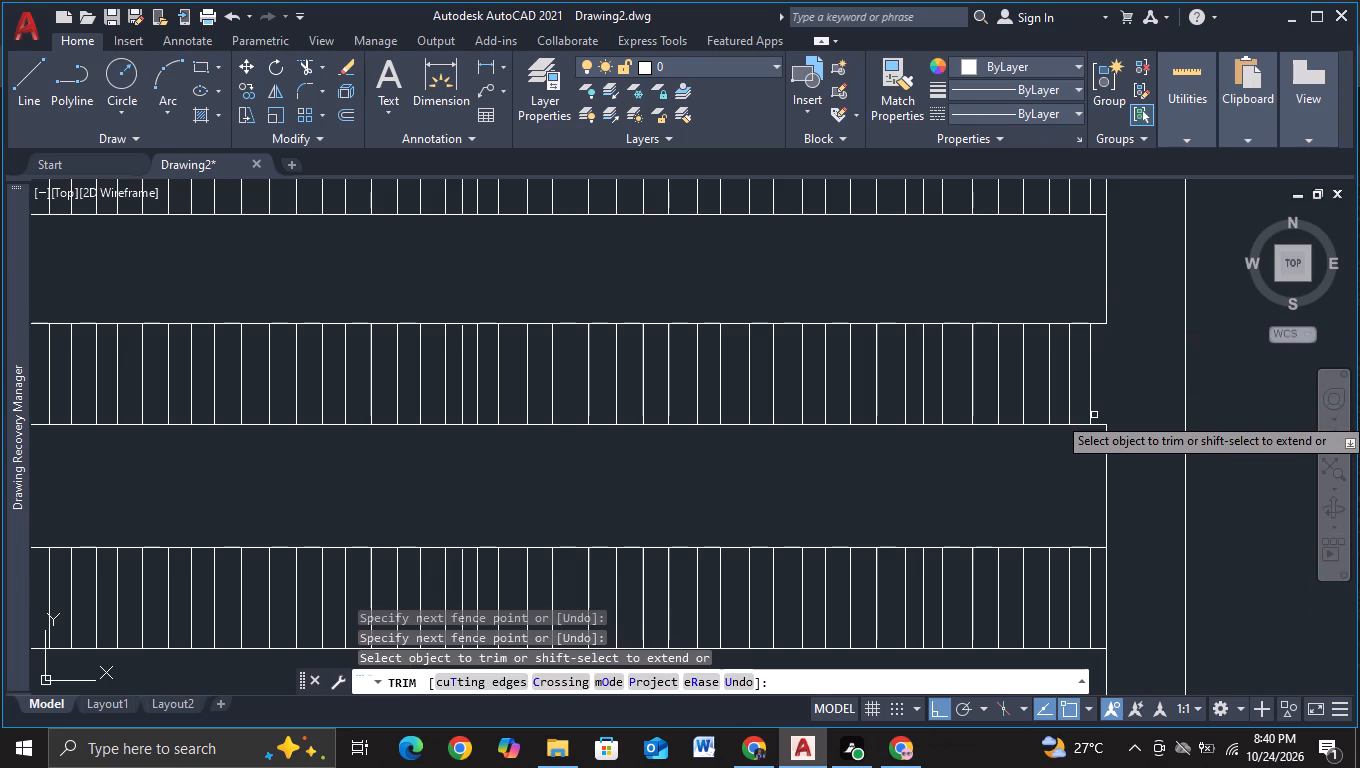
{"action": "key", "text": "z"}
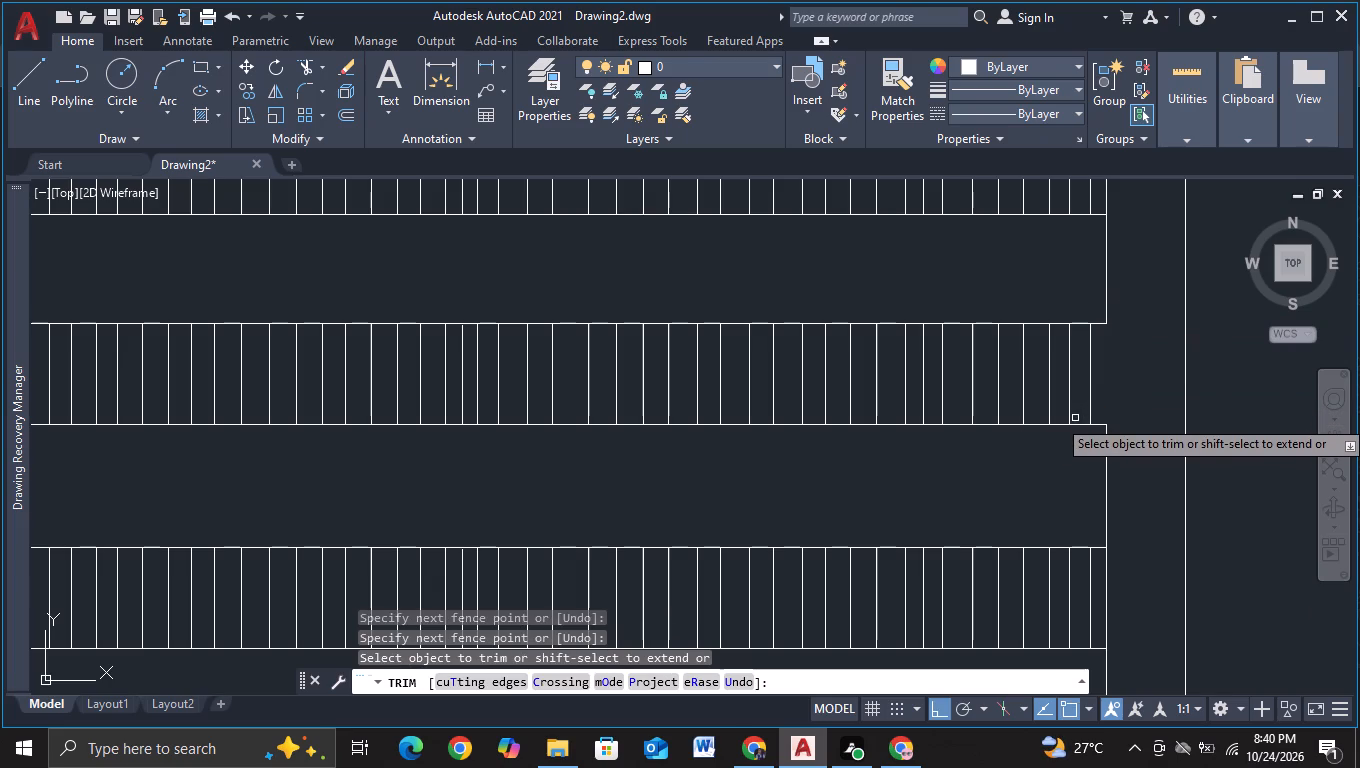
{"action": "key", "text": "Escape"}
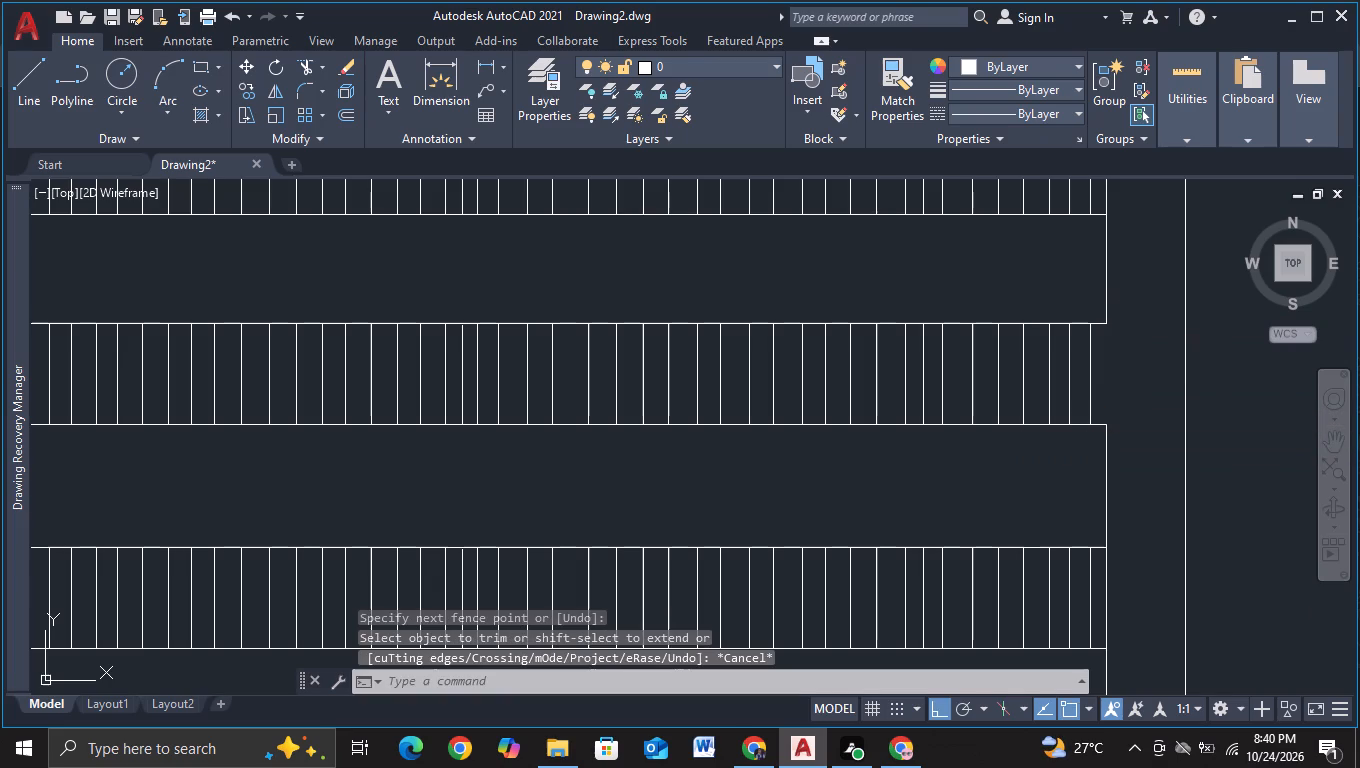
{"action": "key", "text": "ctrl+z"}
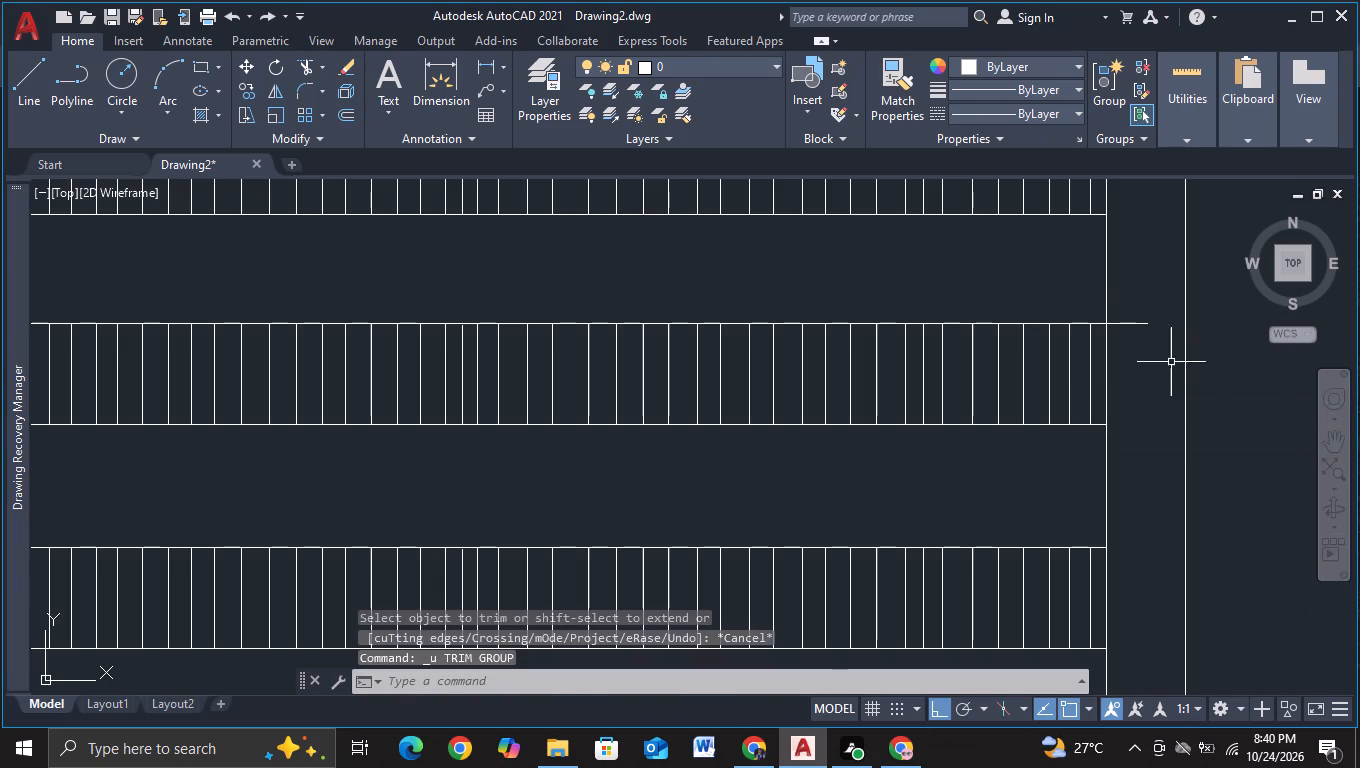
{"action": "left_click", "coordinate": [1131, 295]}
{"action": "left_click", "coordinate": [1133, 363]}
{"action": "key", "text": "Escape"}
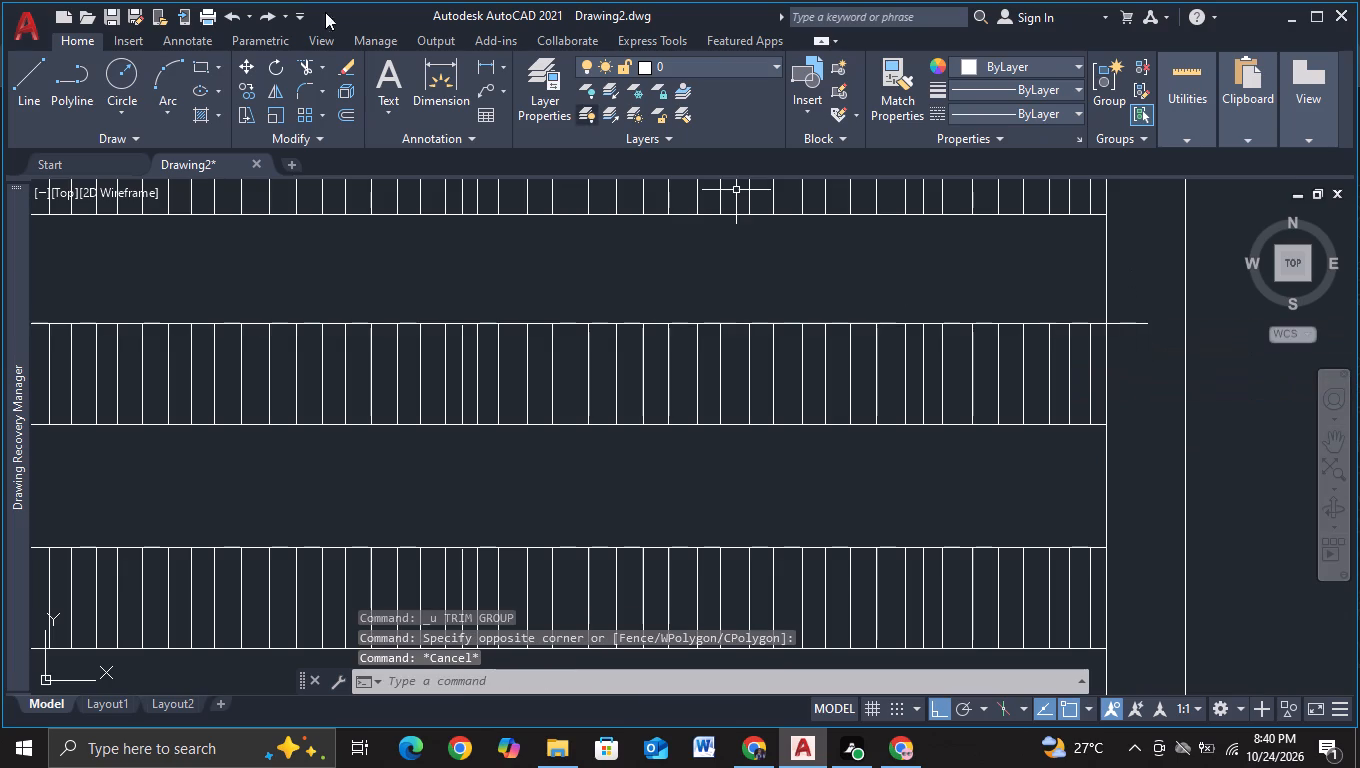
Trim only the right end of the third-lowest band's top line where it overhangs into the right column.
{"action": "left_click", "coordinate": [304, 58]}
{"action": "left_click", "coordinate": [1139, 299]}
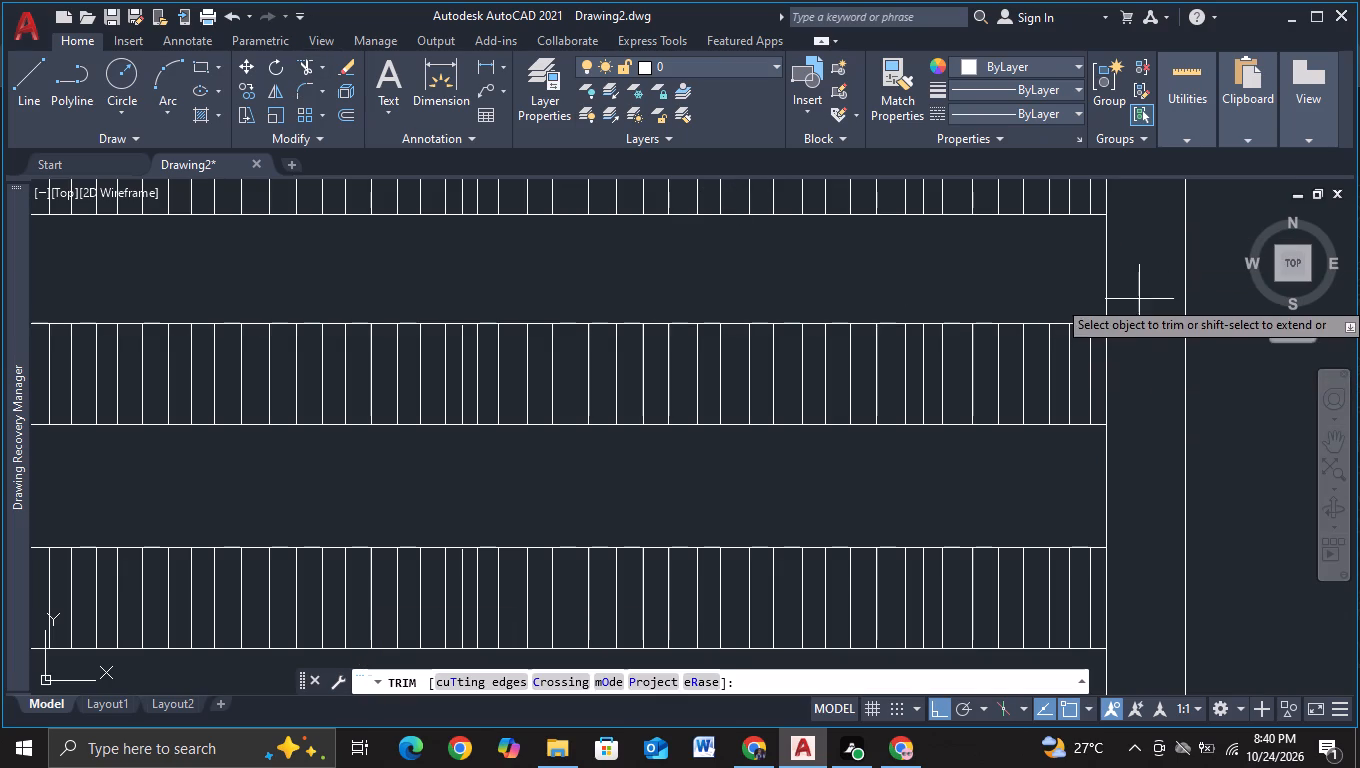
{"action": "left_click", "coordinate": [1131, 333]}
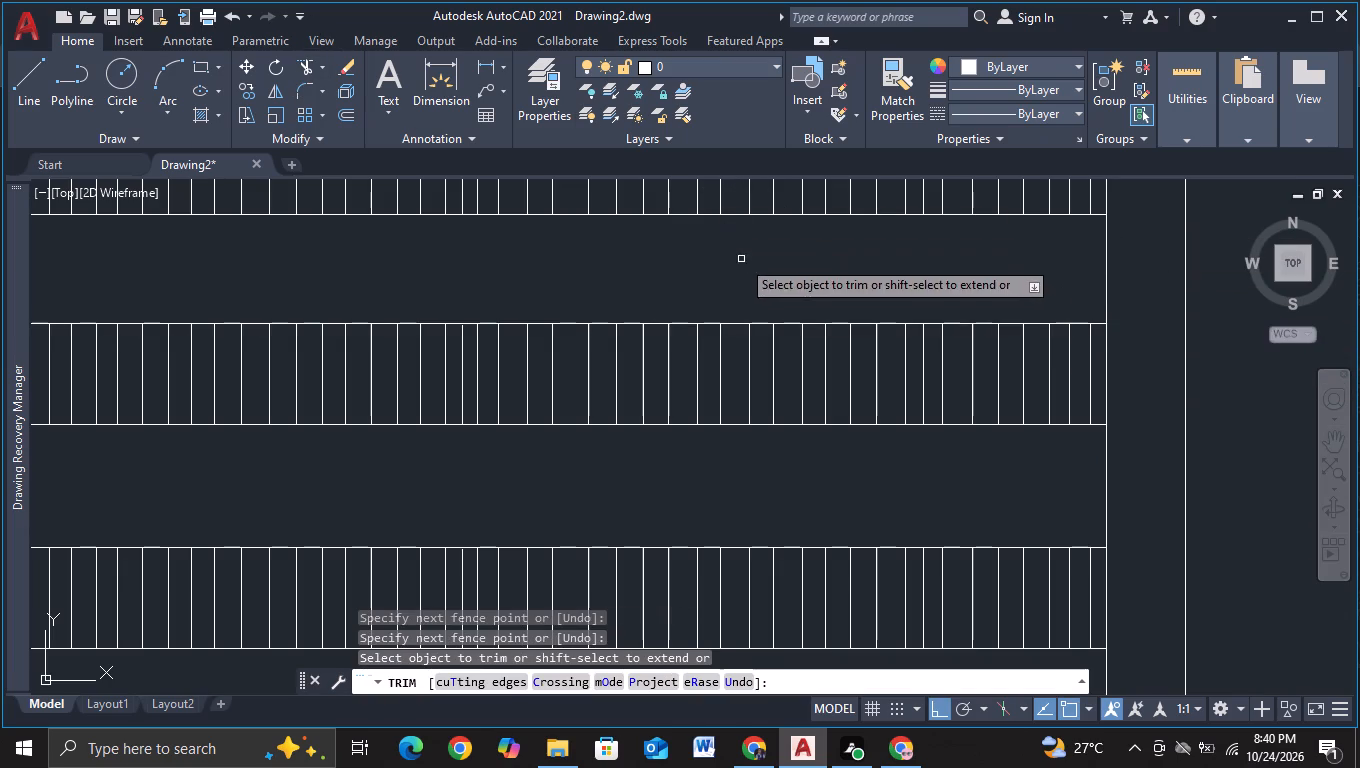
{"action": "middle_click_drag", "start_coordinate": [741, 259], "coordinate": [1204, 431]}
{"action": "key", "text": "Escape"}
Draw the fourth-lowest band's horizontal top line from the left column's inner edge, level with the slat tops, to just past the right column's inner edge.
{"action": "left_click", "coordinate": [30, 77]}
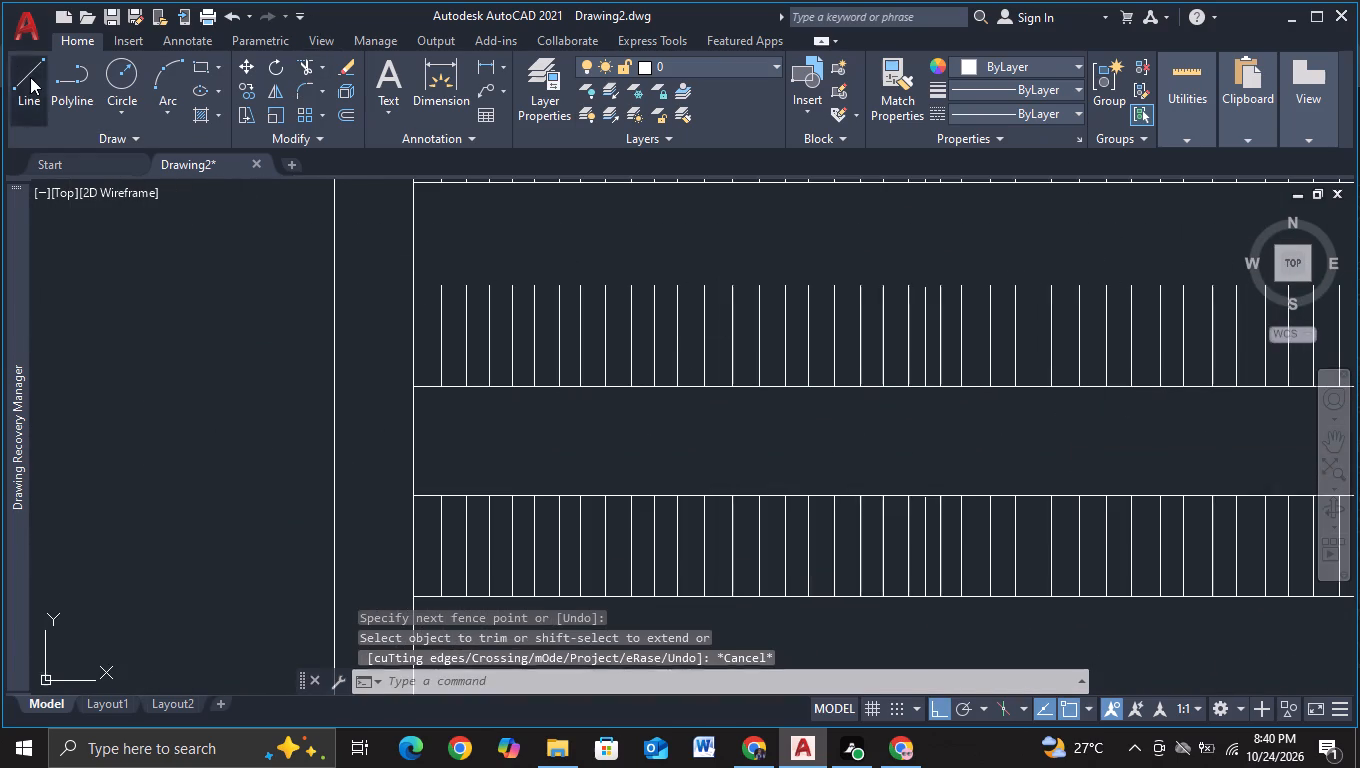
{"action": "left_click", "coordinate": [415, 290]}
{"action": "middle_click_drag", "start_coordinate": [774, 276], "coordinate": [0, 235]}
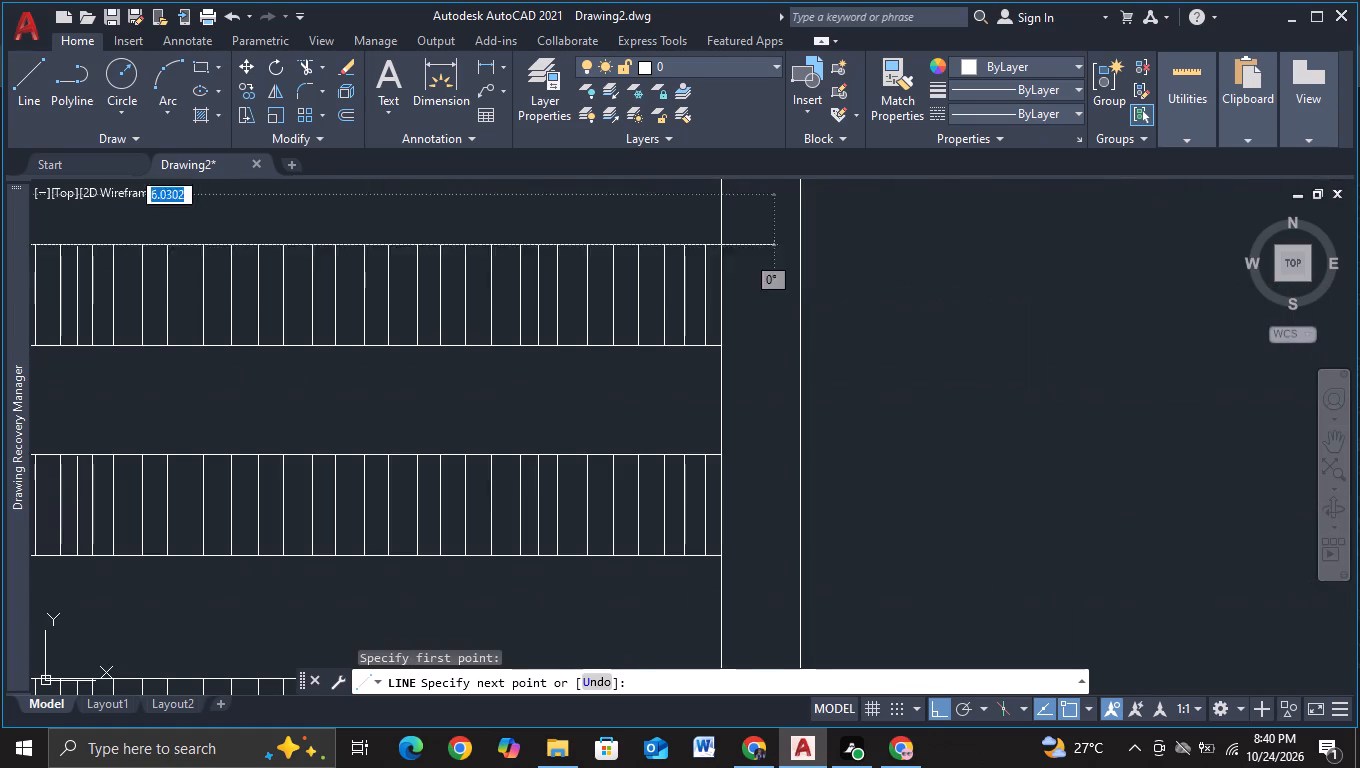
{"action": "middle_click_drag", "start_coordinate": [766, 279], "coordinate": [729, 482]}
{"action": "scroll", "coordinate": [728, 484], "scroll_direction": "up", "scroll_amount": 2}
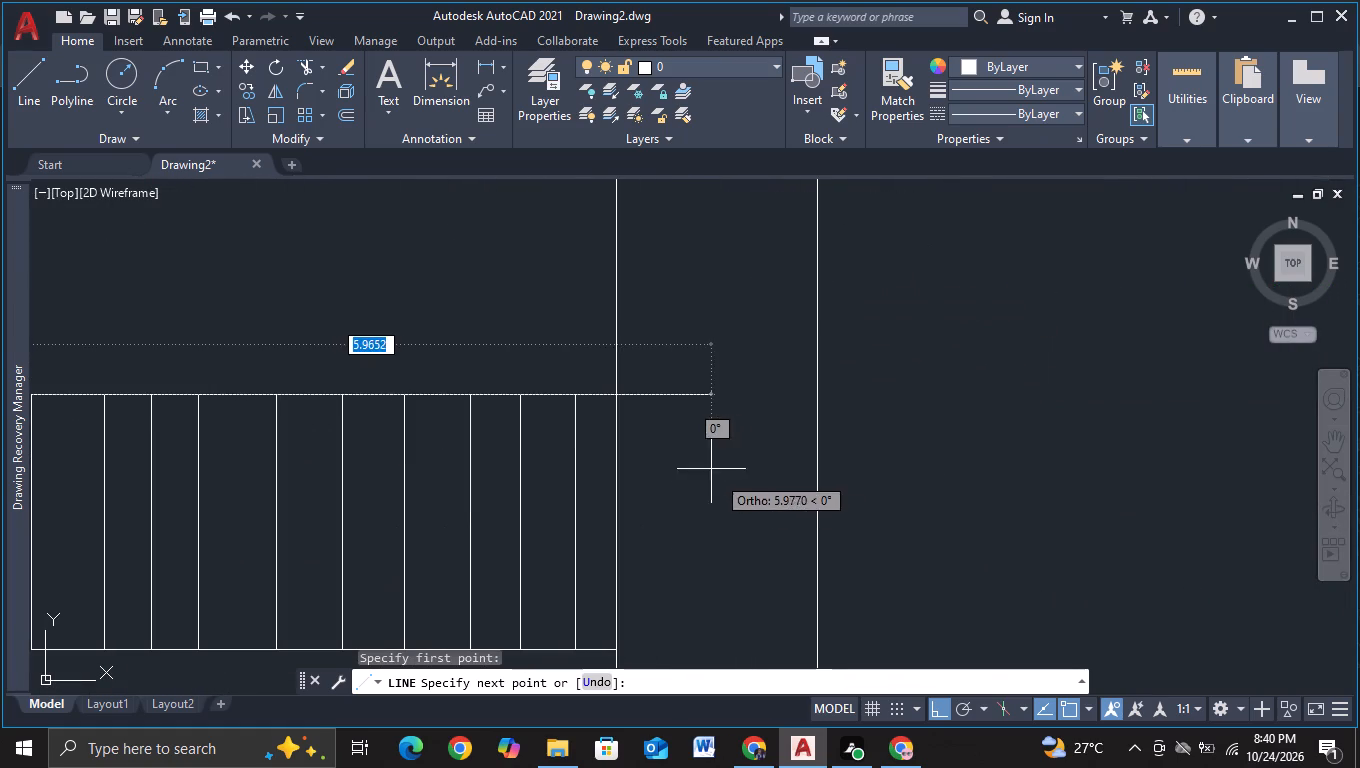
{"action": "left_click", "coordinate": [671, 426]}
{"action": "key", "text": "Escape"}
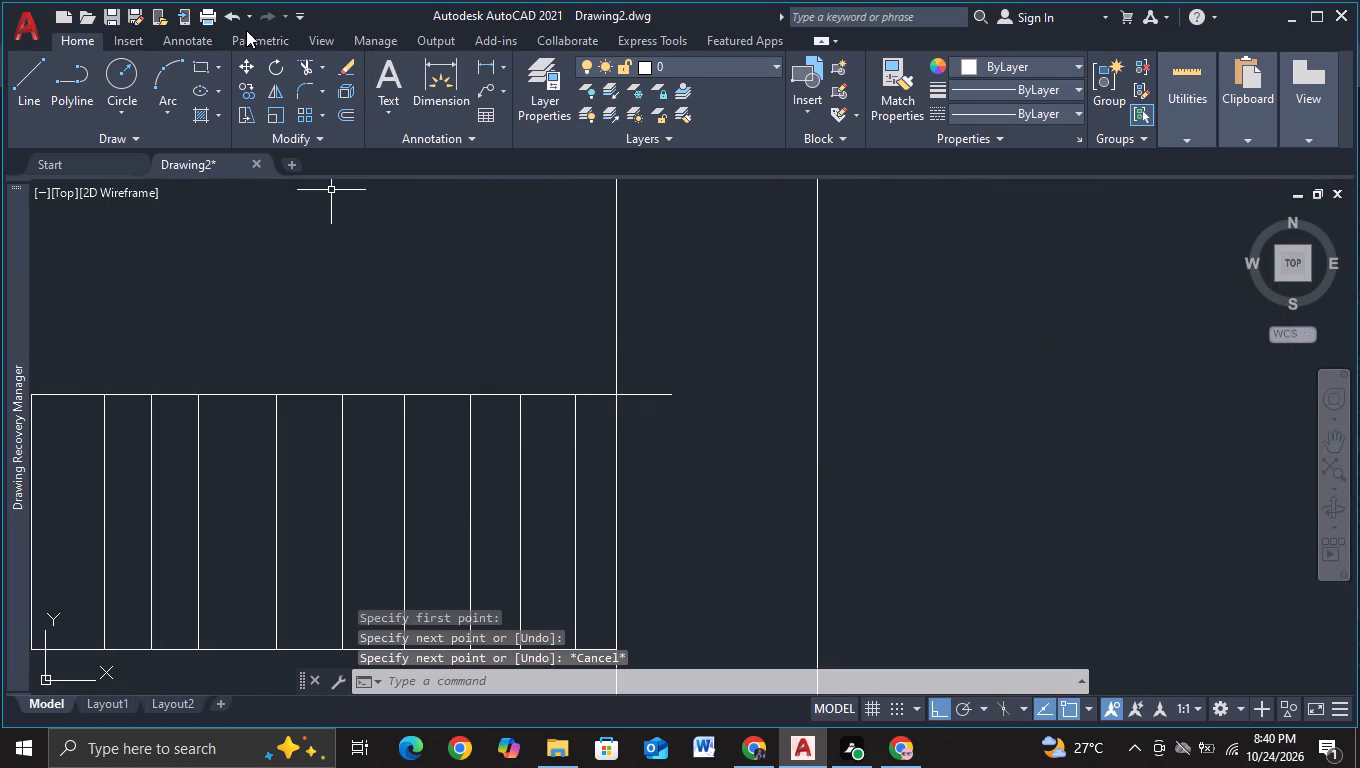
Trim the right end of the fourth-lowest band's top line where it overhangs into the right column.
{"action": "left_click", "coordinate": [307, 65]}
{"action": "left_click", "coordinate": [644, 427]}
{"action": "left_click", "coordinate": [649, 357]}
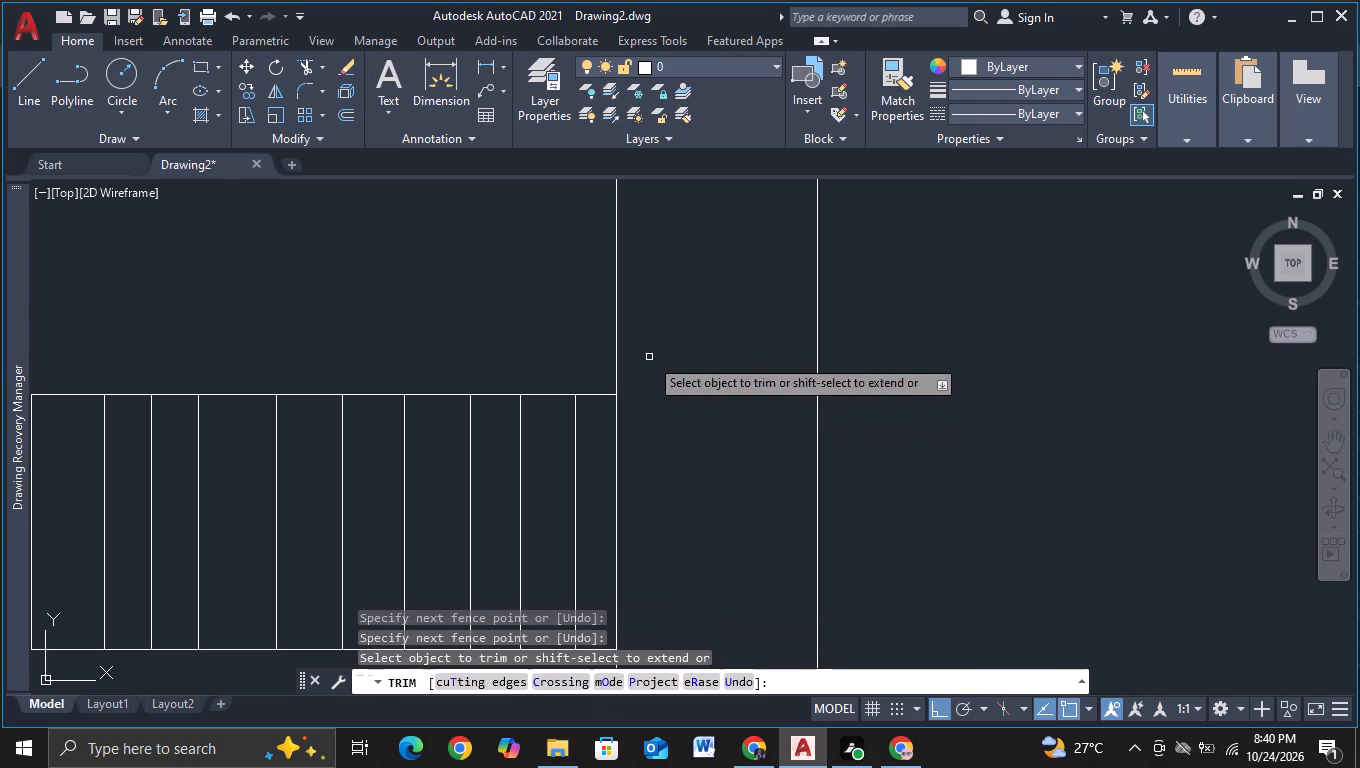
{"action": "scroll", "coordinate": [649, 357], "scroll_direction": "down", "scroll_amount": 3}
{"action": "middle_click_drag", "start_coordinate": [476, 329], "coordinate": [1099, 332]}
{"action": "key", "text": "Escape"}
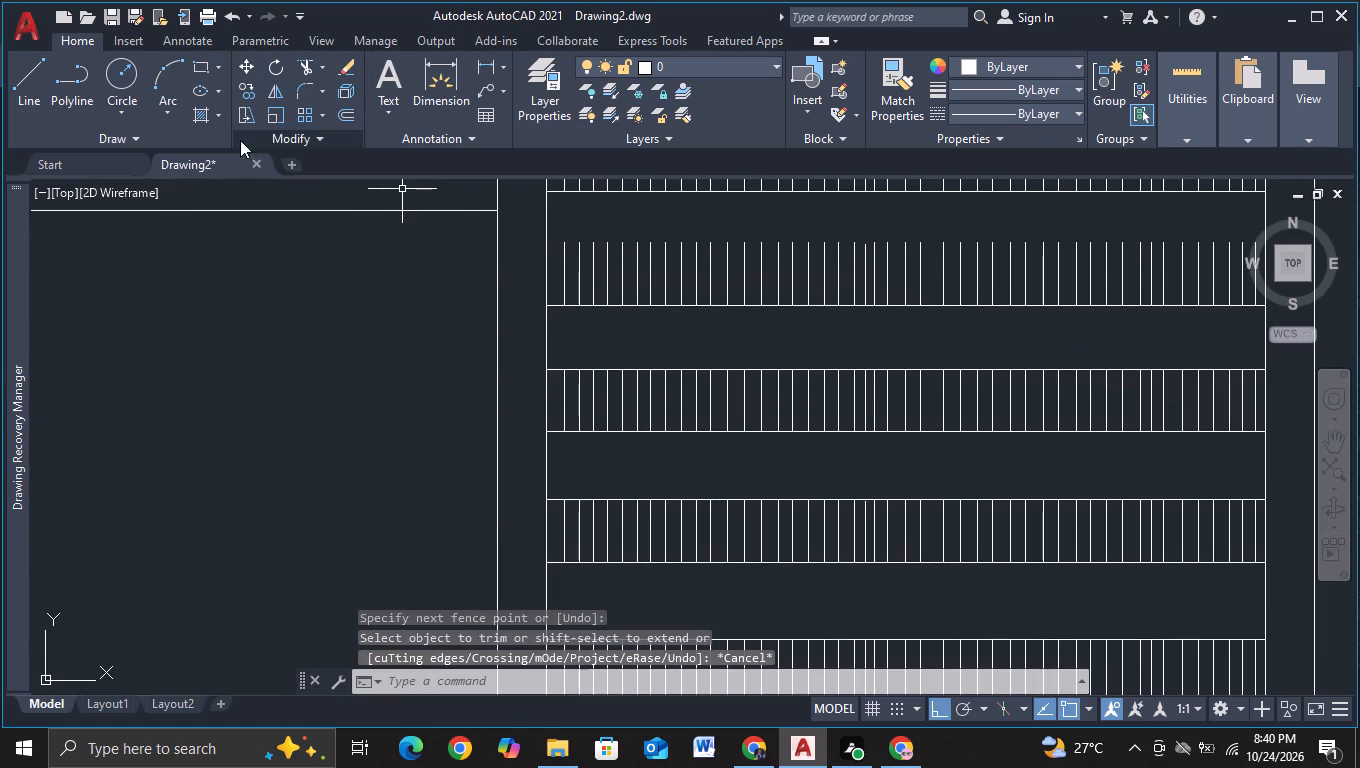
Join the fifth-lowest band's first slat top to the left column with a short horizontal line, trimming its overhang at the column's inner edge.
{"action": "left_click", "coordinate": [44, 106]}
{"action": "scroll", "coordinate": [577, 239], "scroll_direction": "up", "scroll_amount": 1}
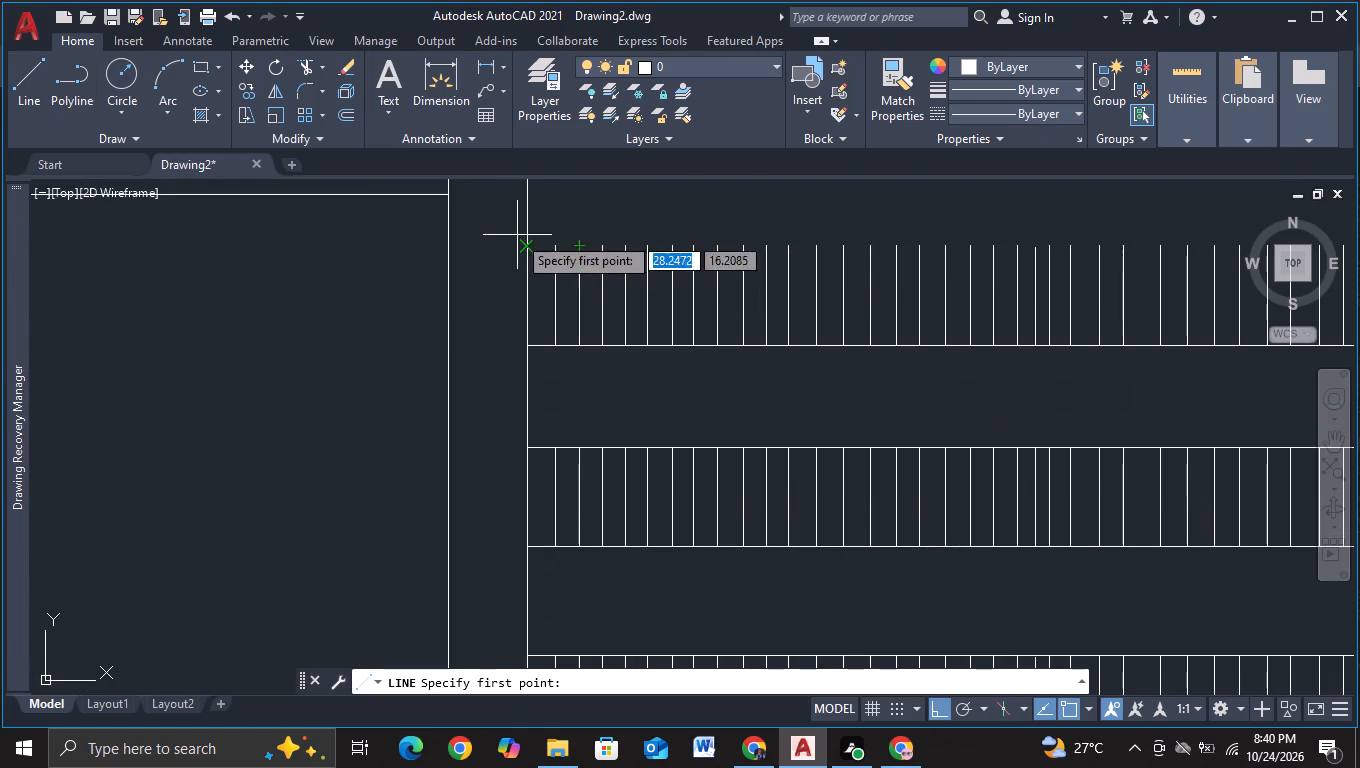
{"action": "left_click", "coordinate": [555, 247]}
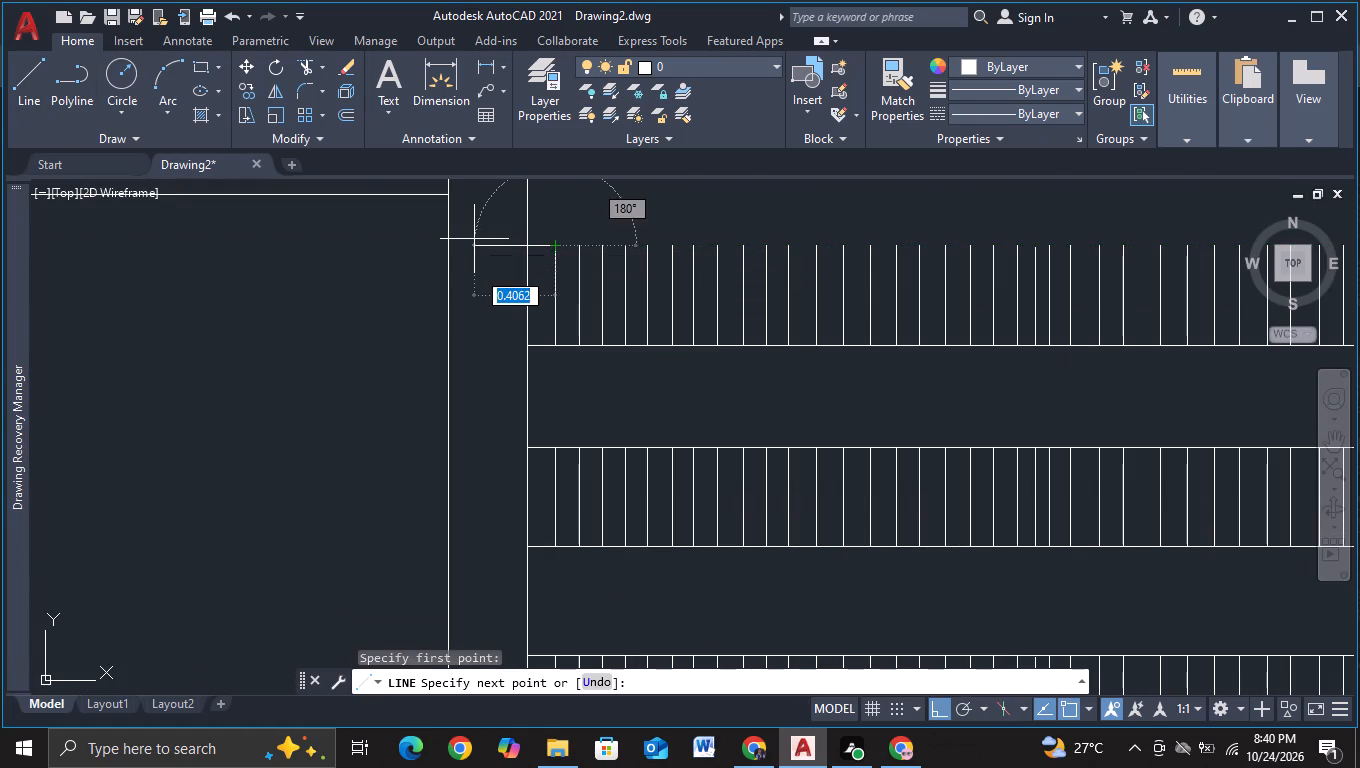
{"action": "left_click", "coordinate": [474, 239]}
{"action": "key", "text": "Escape"}
{"action": "left_click", "coordinate": [302, 72]}
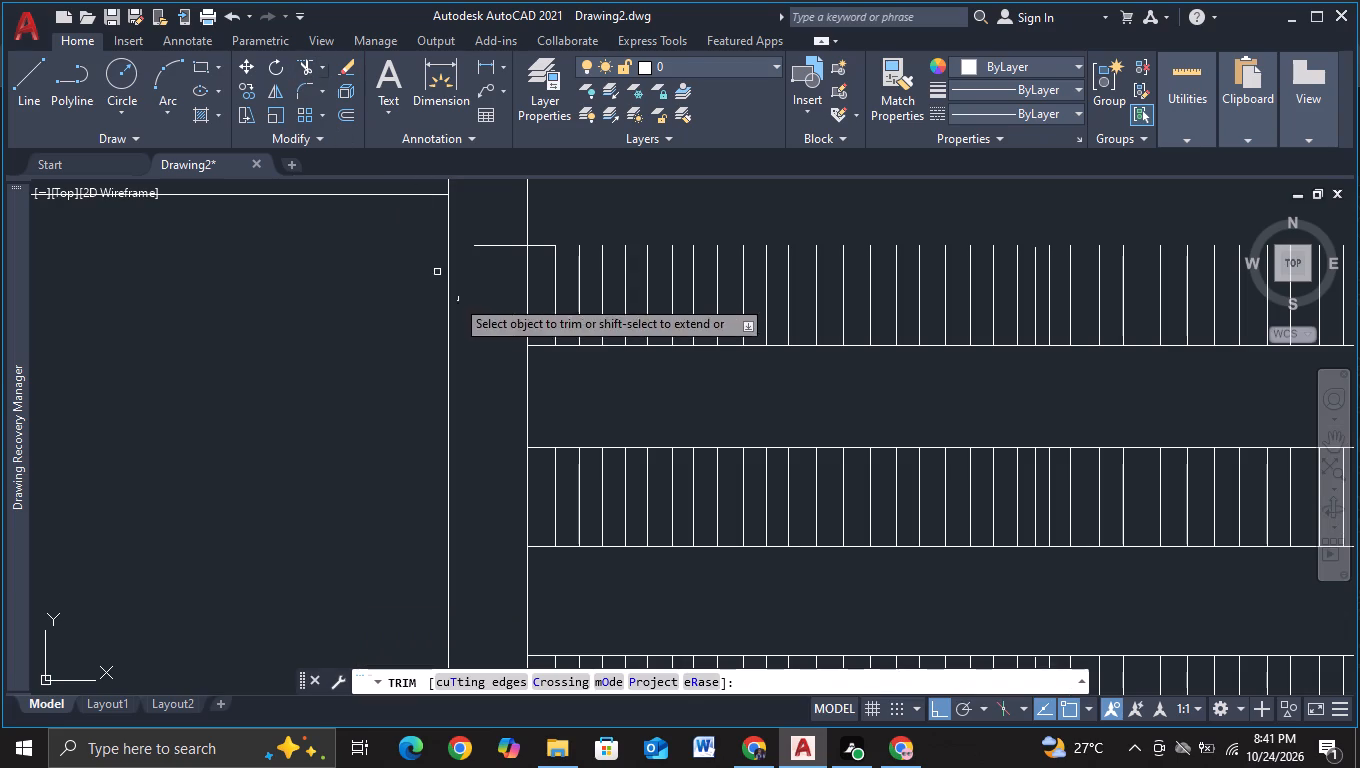
{"action": "left_click", "coordinate": [506, 272]}
{"action": "left_click", "coordinate": [506, 218]}
{"action": "key", "text": "Escape"}
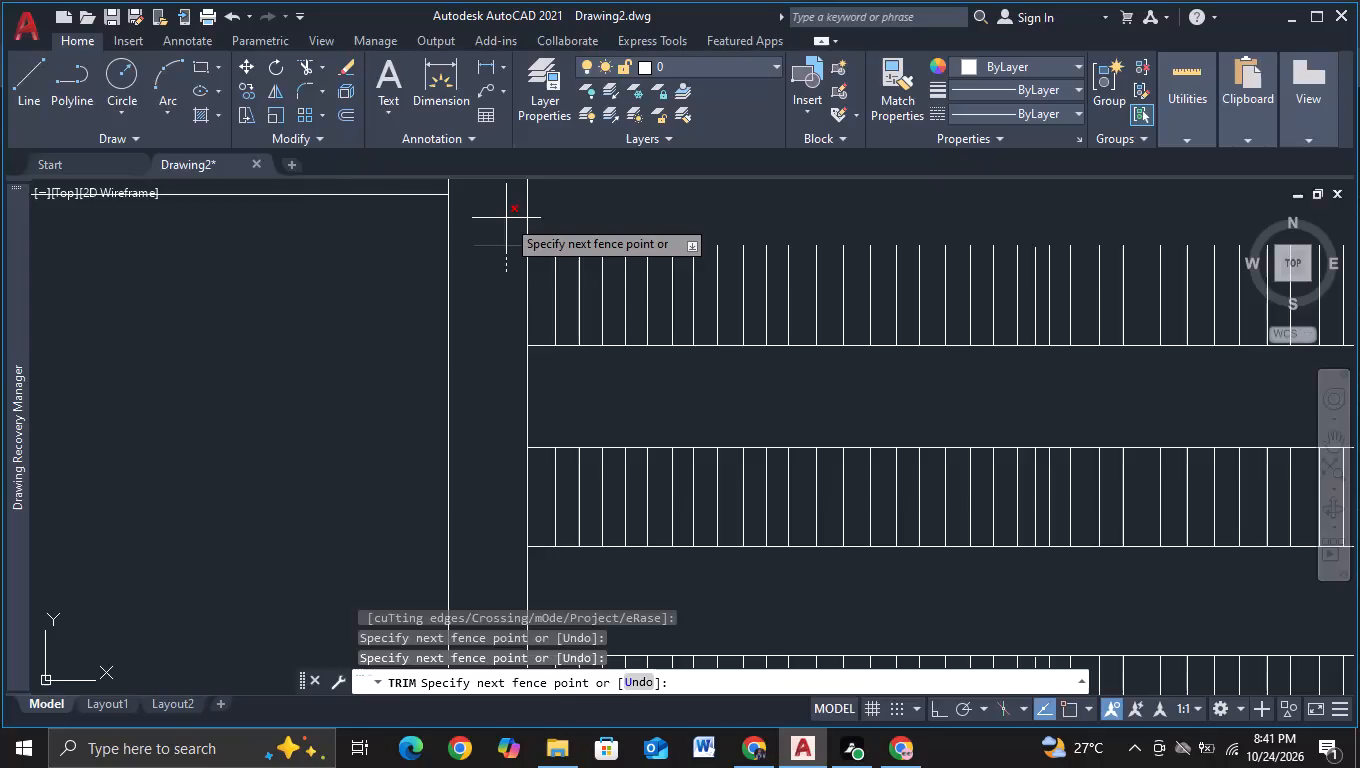
Draw the fifth-lowest band's horizontal top line from the first slat's top to just past the right column's inner edge.
{"action": "left_click", "coordinate": [26, 111]}
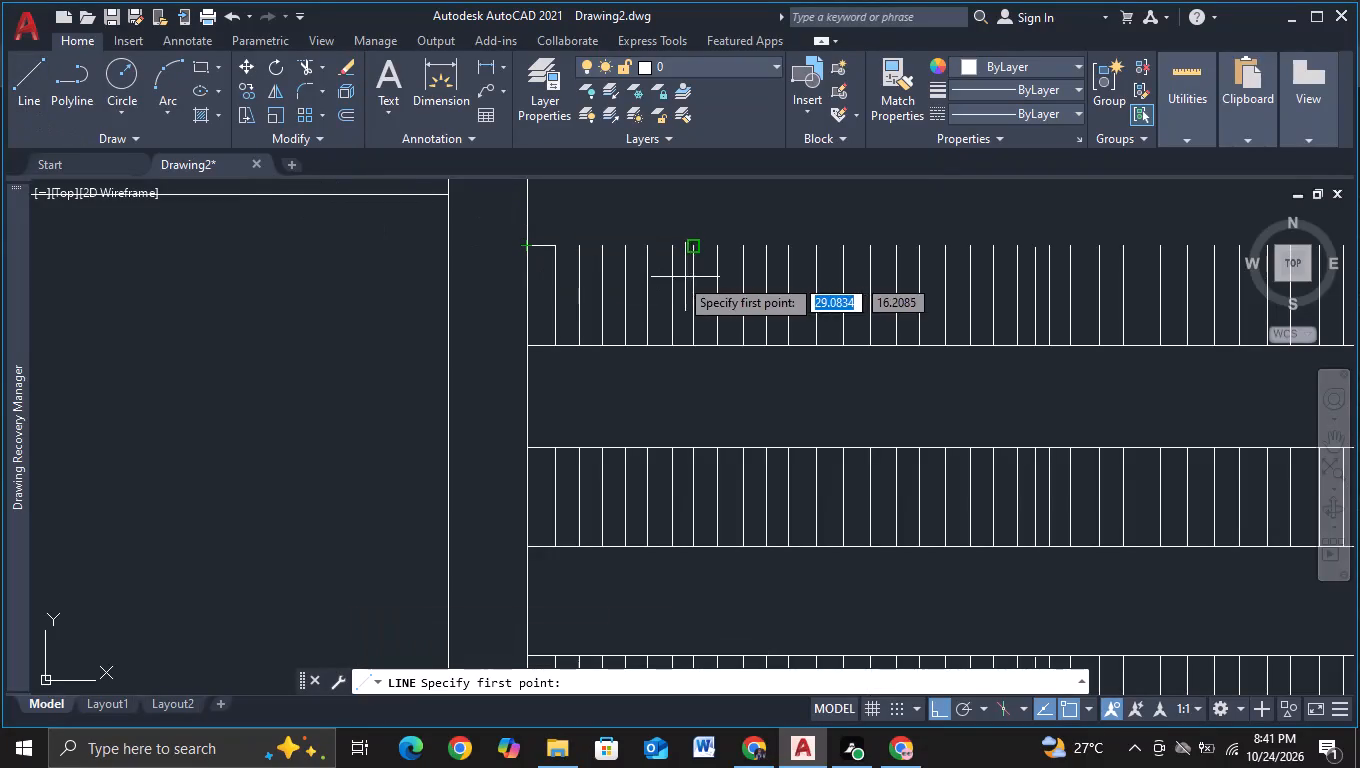
{"action": "left_click", "coordinate": [560, 251]}
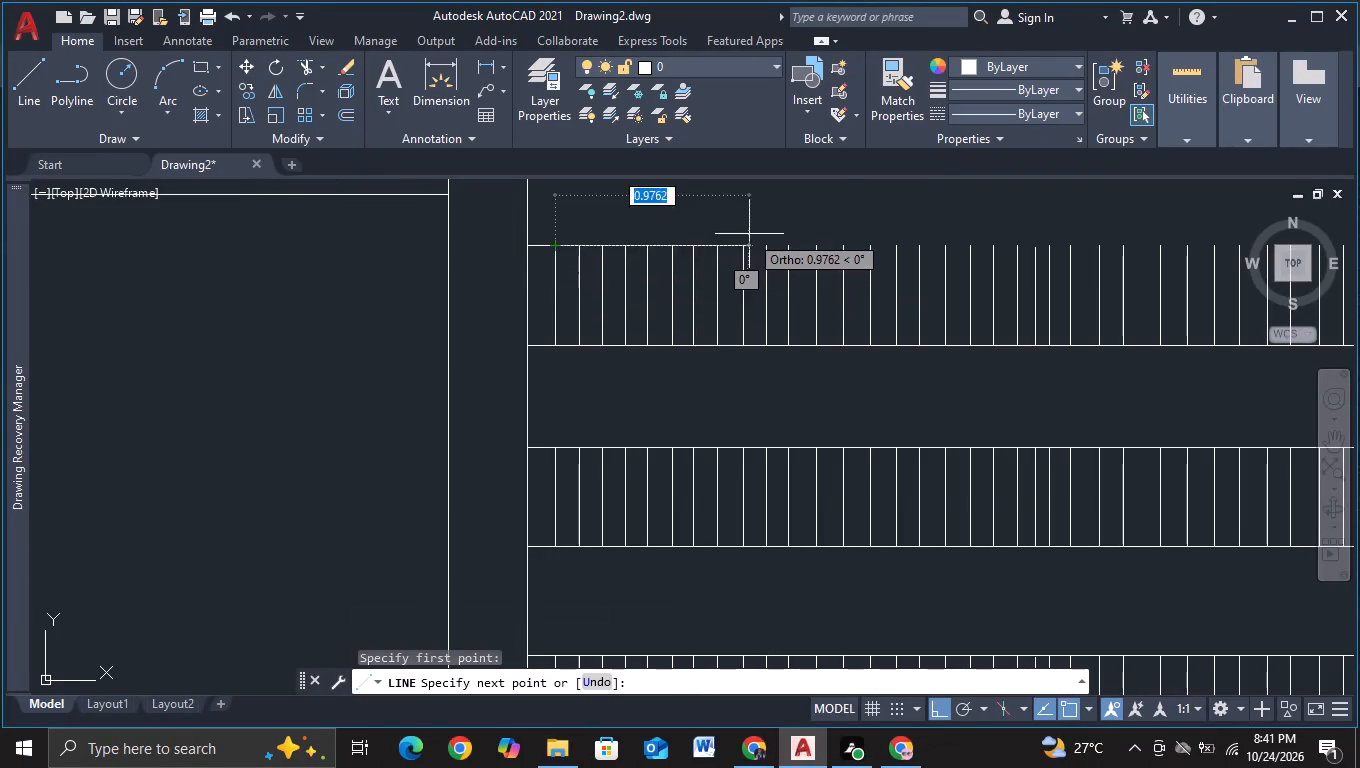
{"action": "middle_click_drag", "start_coordinate": [749, 234], "coordinate": [91, 269]}
{"action": "middle_click_drag", "start_coordinate": [846, 305], "coordinate": [405, 368]}
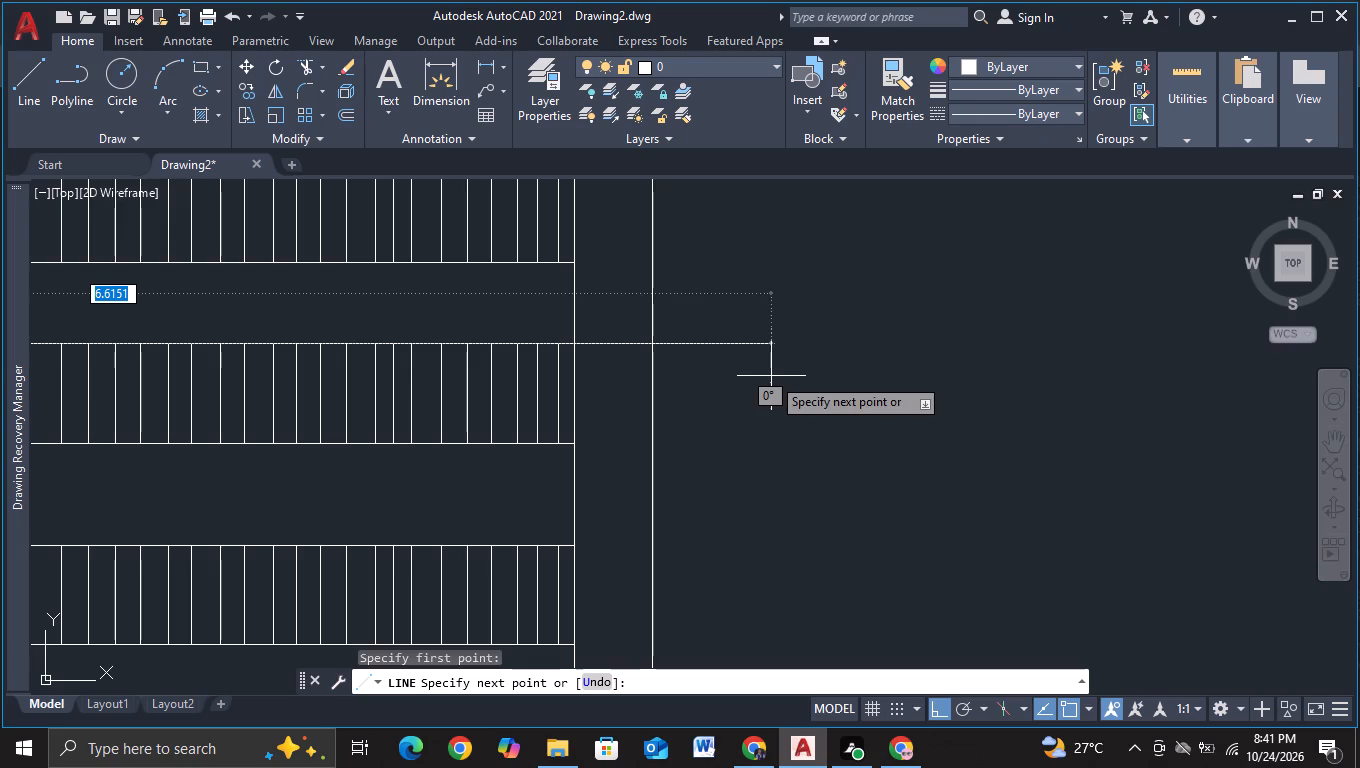
{"action": "scroll", "coordinate": [689, 371], "scroll_direction": "up", "scroll_amount": 1}
{"action": "left_click", "coordinate": [555, 339]}
{"action": "key", "text": "Escape"}
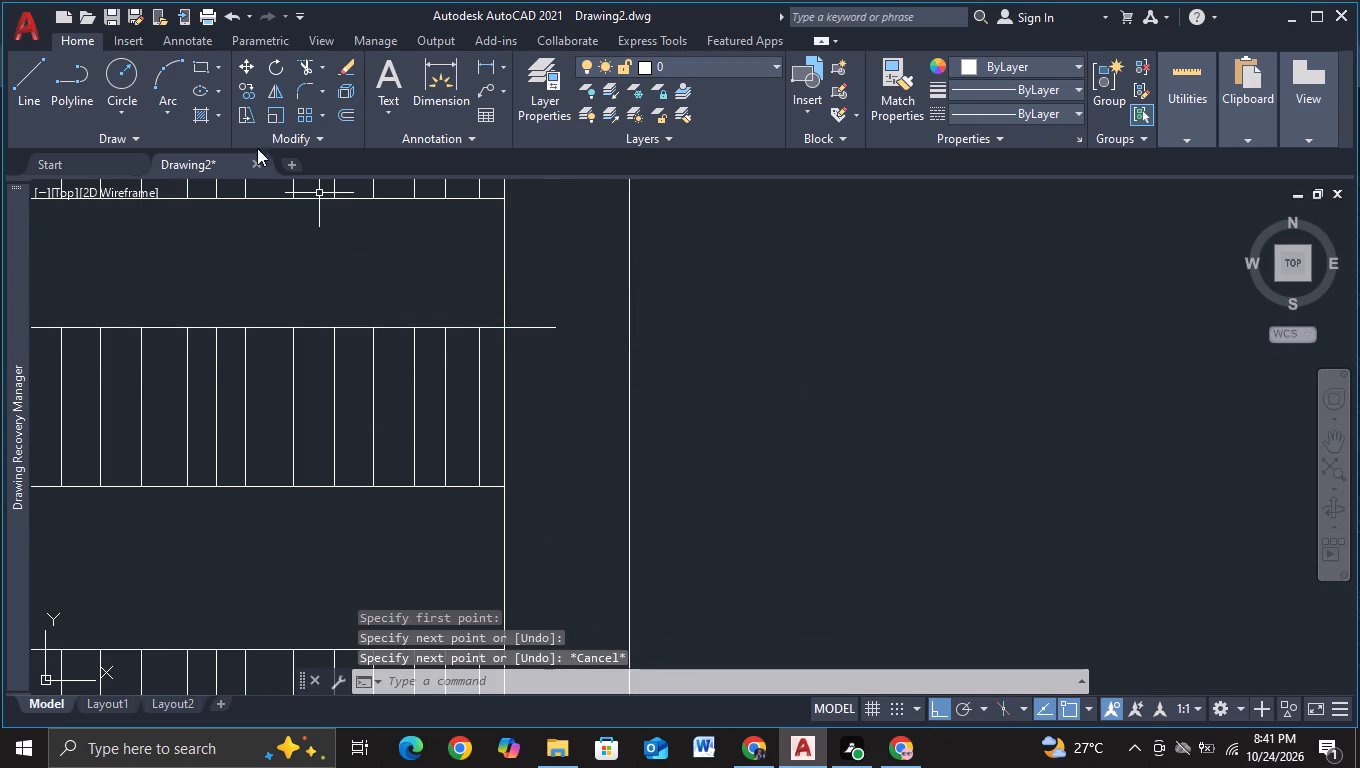
Trim the right end of the fifth-lowest band's top line where it overhangs into the right column.
{"action": "left_click", "coordinate": [305, 61]}
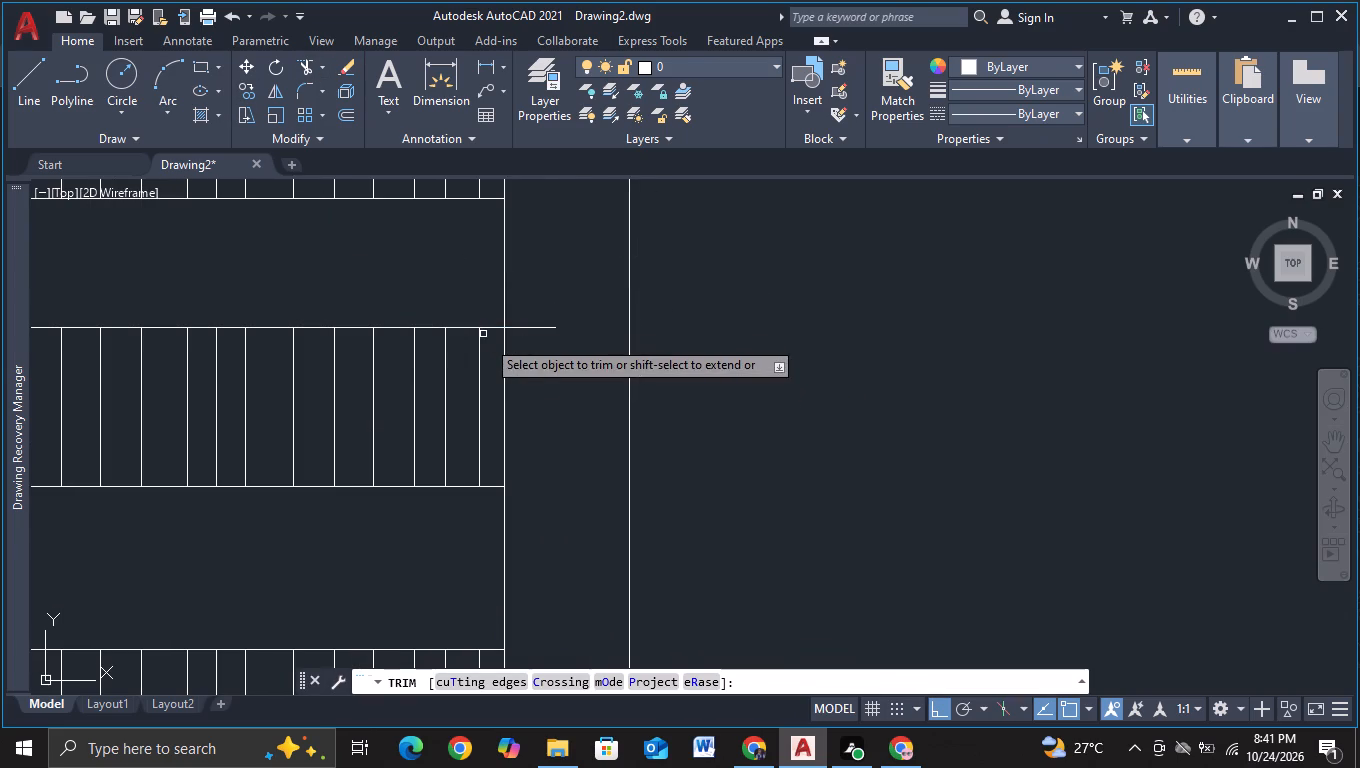
{"action": "left_click", "coordinate": [538, 368]}
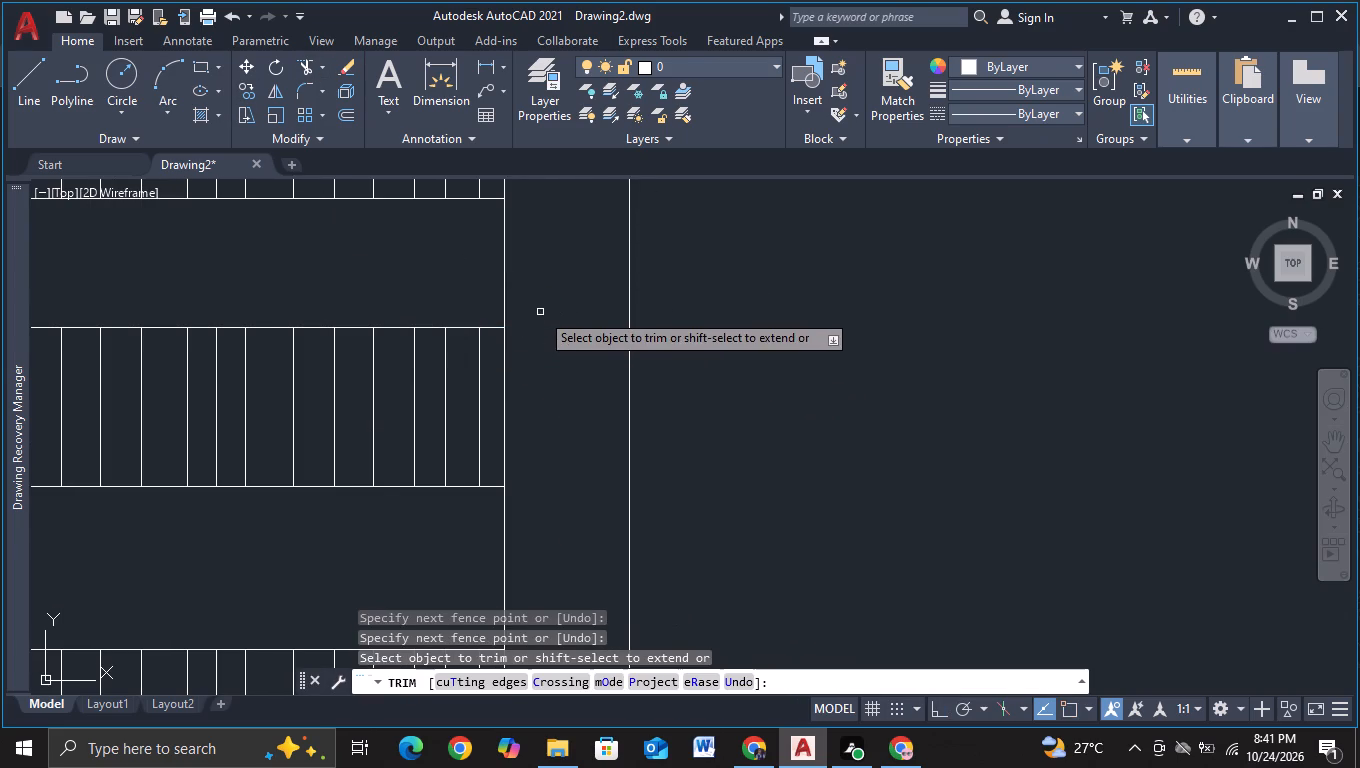
{"action": "scroll", "coordinate": [540, 312], "scroll_direction": "down", "scroll_amount": 2}
{"action": "middle_click_drag", "start_coordinate": [417, 300], "coordinate": [934, 428]}
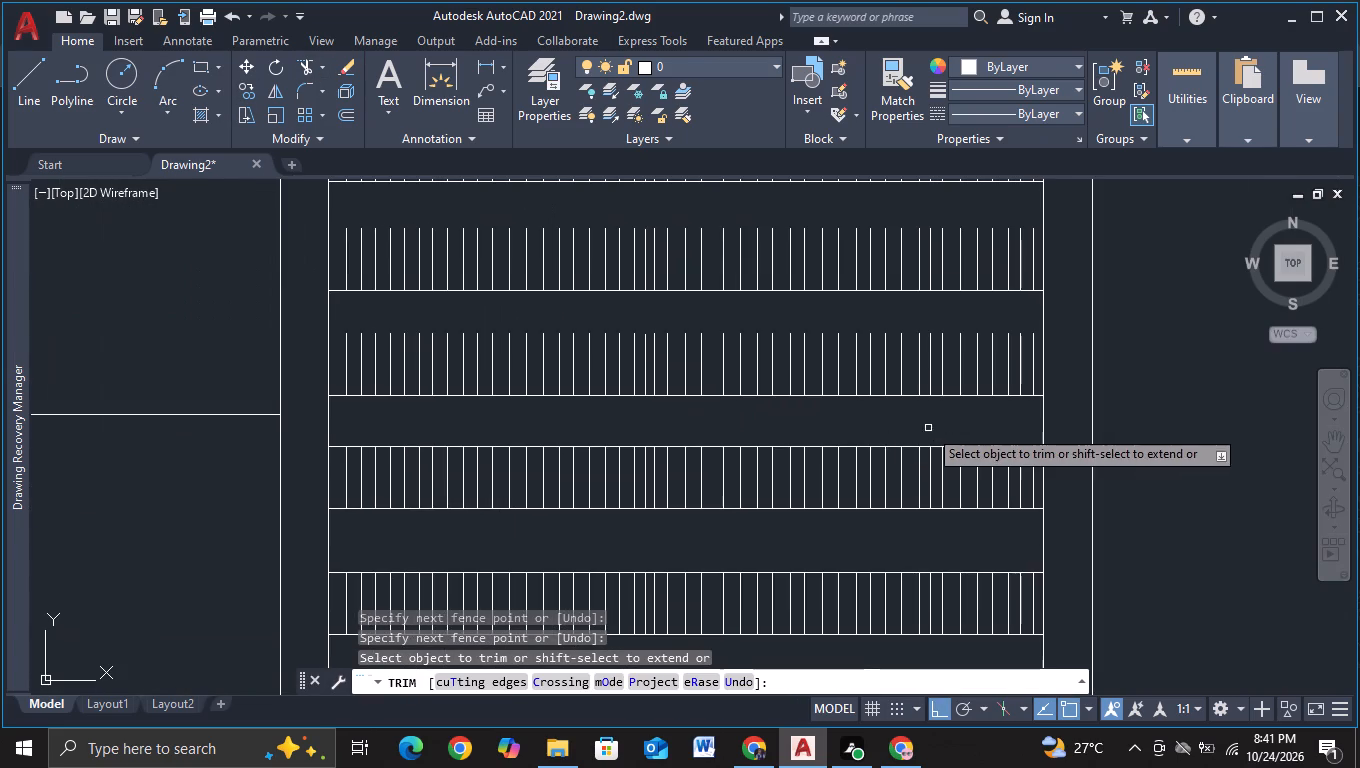
{"action": "key", "text": "Escape"}
Join the sixth-lowest band's first slat top to the left column with a short horizontal line, trimming its overhang at the column's inner edge.
{"action": "left_click", "coordinate": [22, 79]}
{"action": "scroll", "coordinate": [319, 295], "scroll_direction": "up", "scroll_amount": 2}
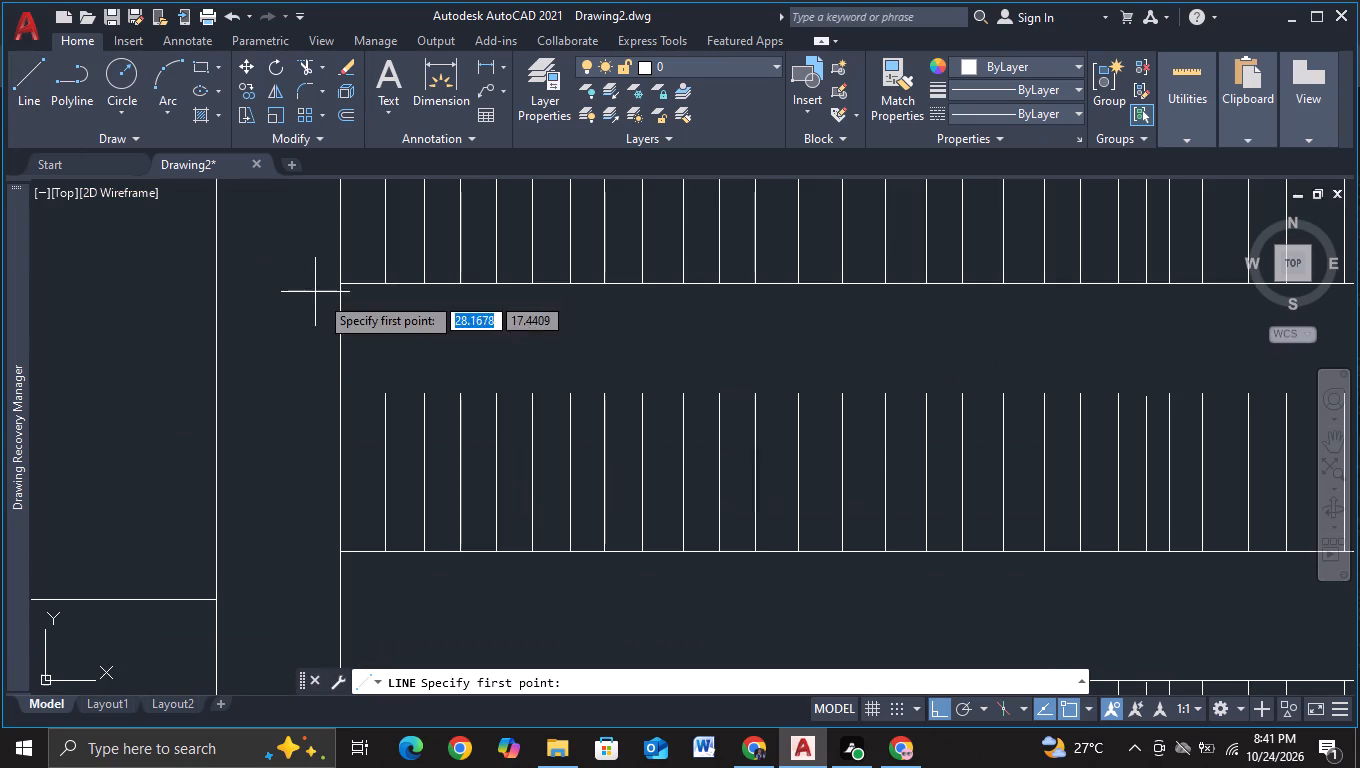
{"action": "left_click", "coordinate": [385, 392]}
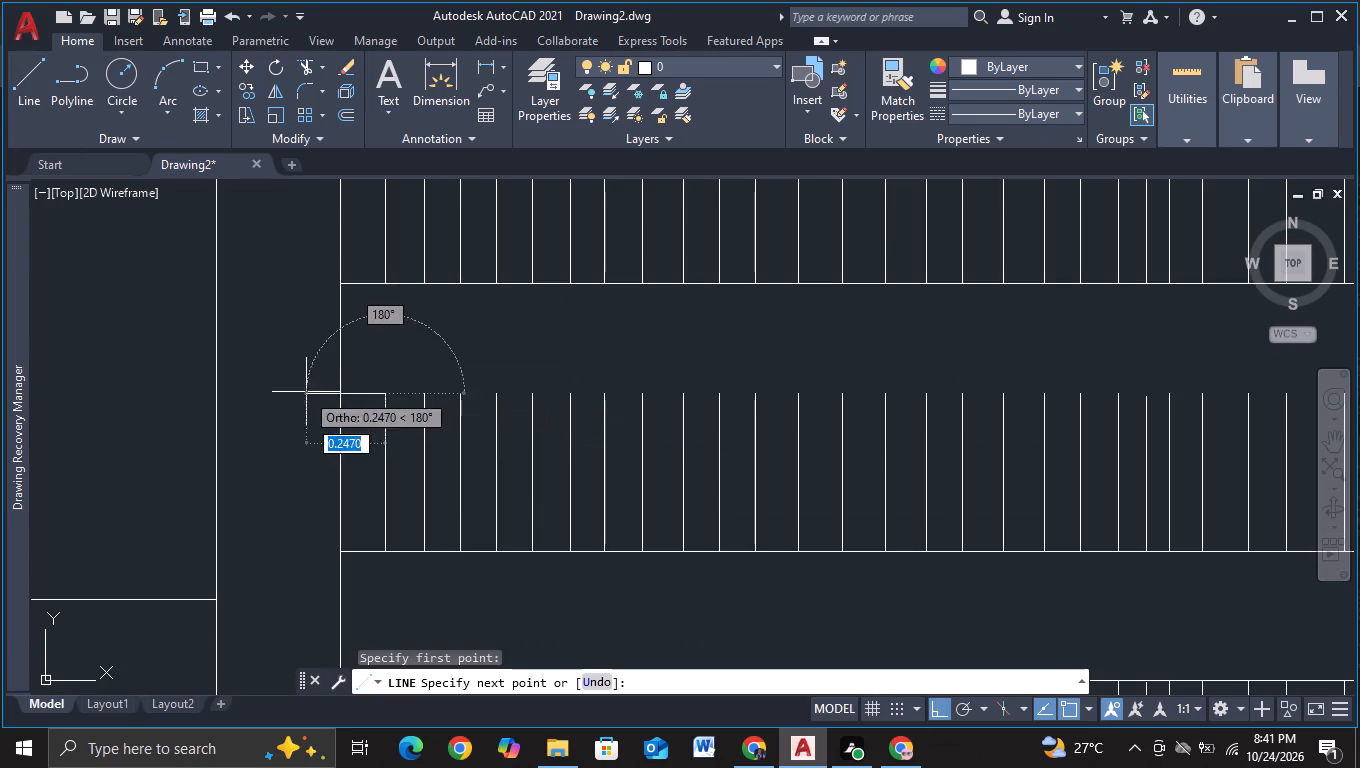
{"action": "left_click", "coordinate": [279, 390]}
{"action": "key", "text": "Escape"}
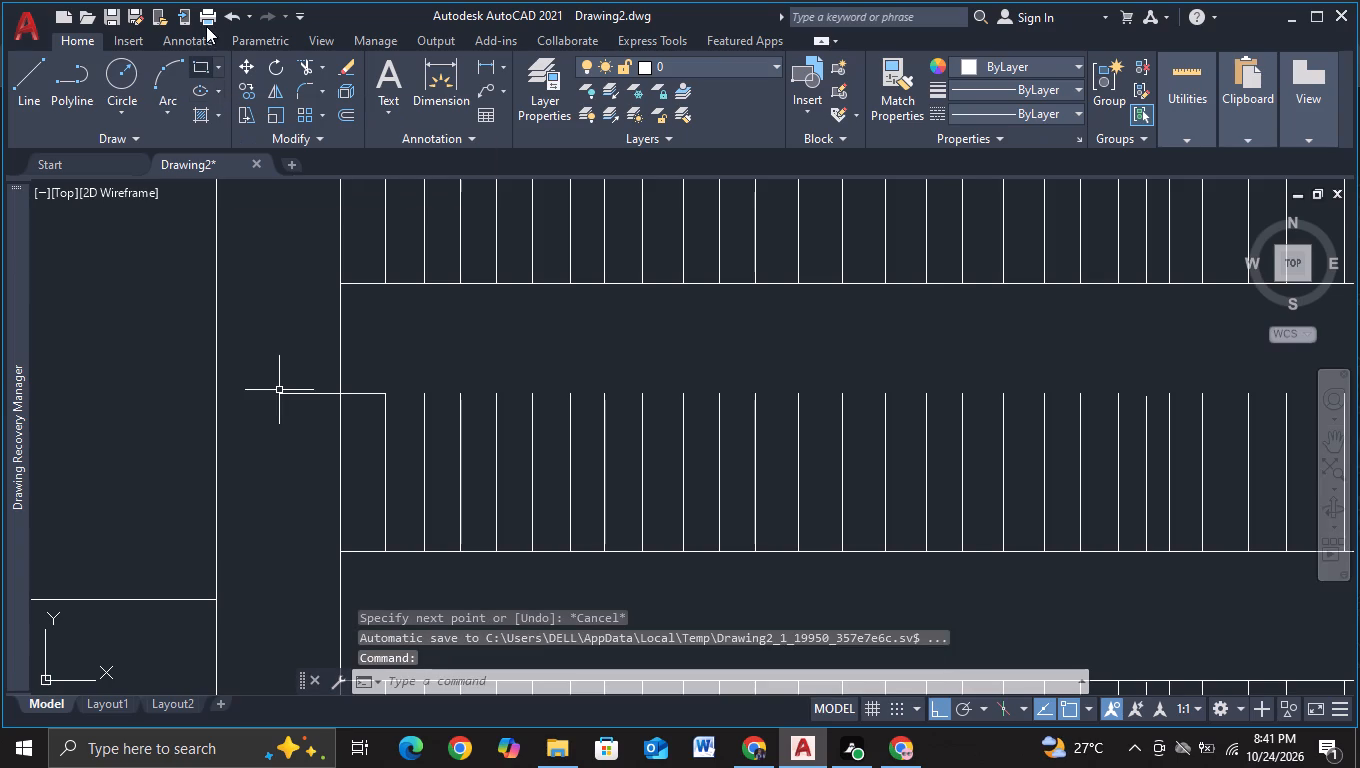
{"action": "left_click", "coordinate": [302, 69]}
{"action": "left_click", "coordinate": [302, 361]}
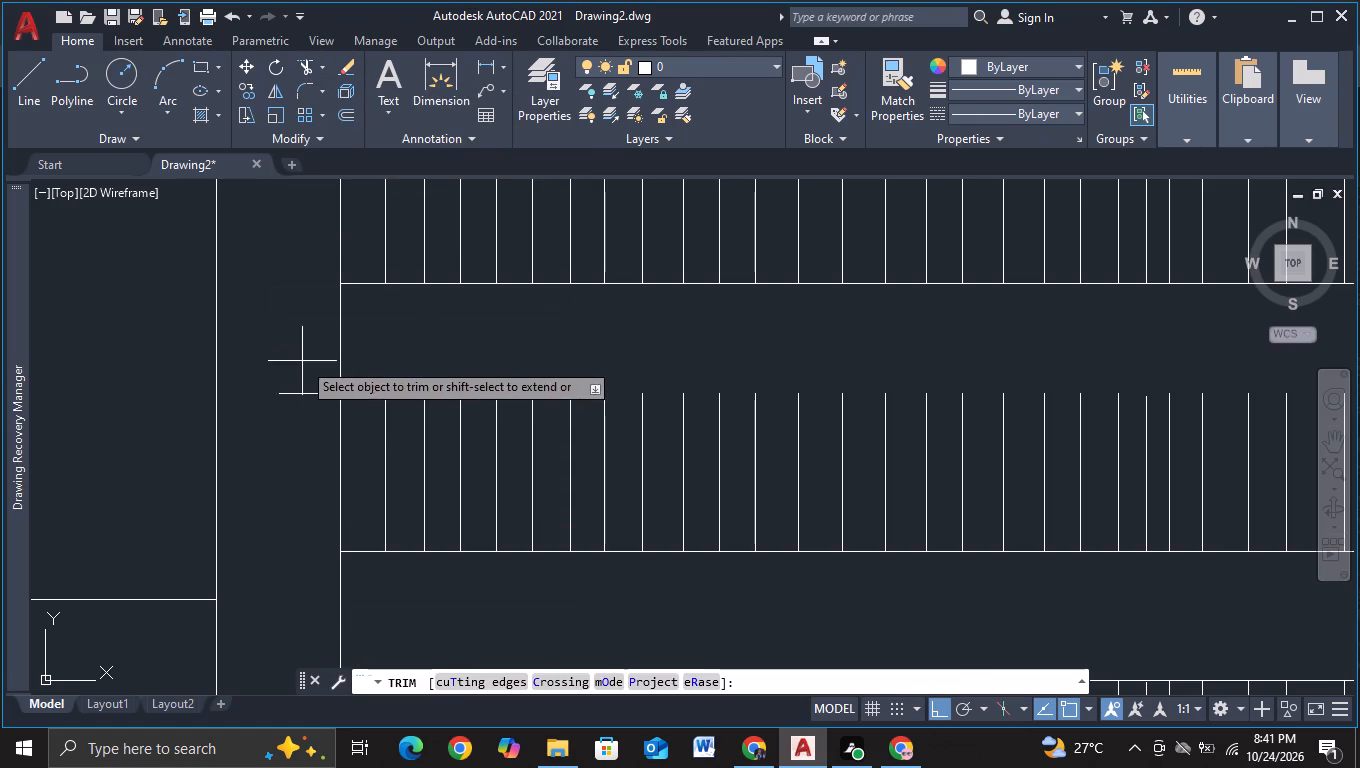
{"action": "left_click", "coordinate": [293, 470]}
{"action": "key", "text": "Escape"}
Draw the sixth-lowest band's horizontal top line from the first slat's top to beyond the right column's outer edge.
{"action": "left_click", "coordinate": [23, 112]}
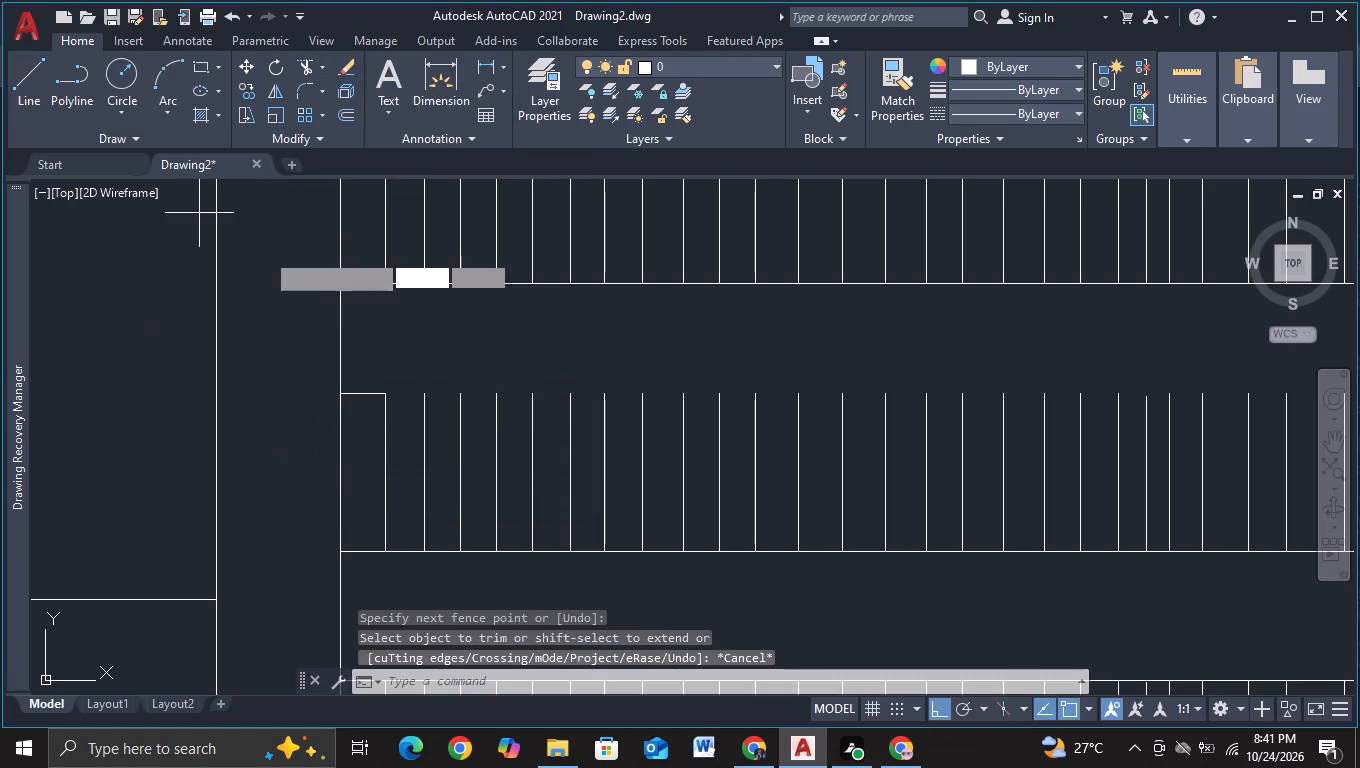
{"action": "left_click", "coordinate": [384, 400]}
{"action": "middle_click_drag", "start_coordinate": [742, 397], "coordinate": [0, 267]}
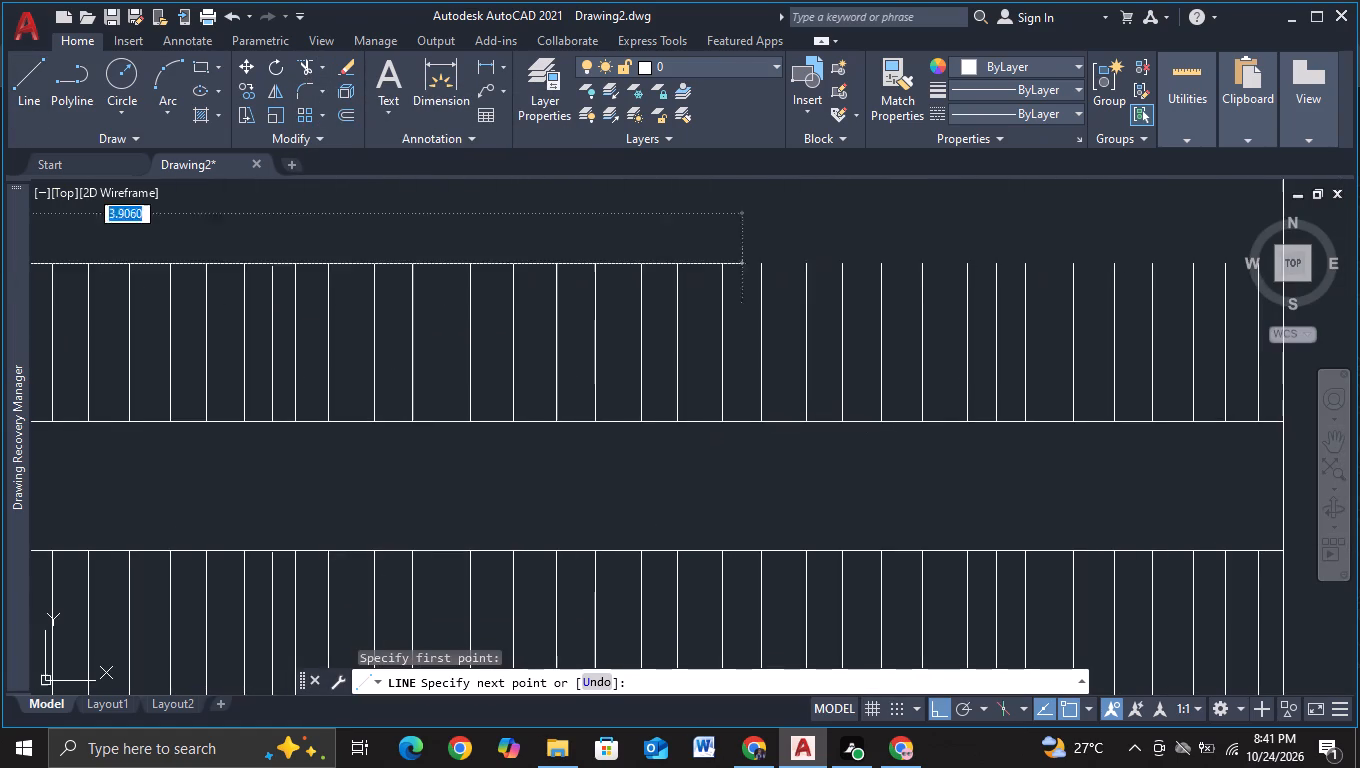
{"action": "middle_click_drag", "start_coordinate": [1063, 304], "coordinate": [294, 400]}
{"action": "left_click", "coordinate": [805, 408]}
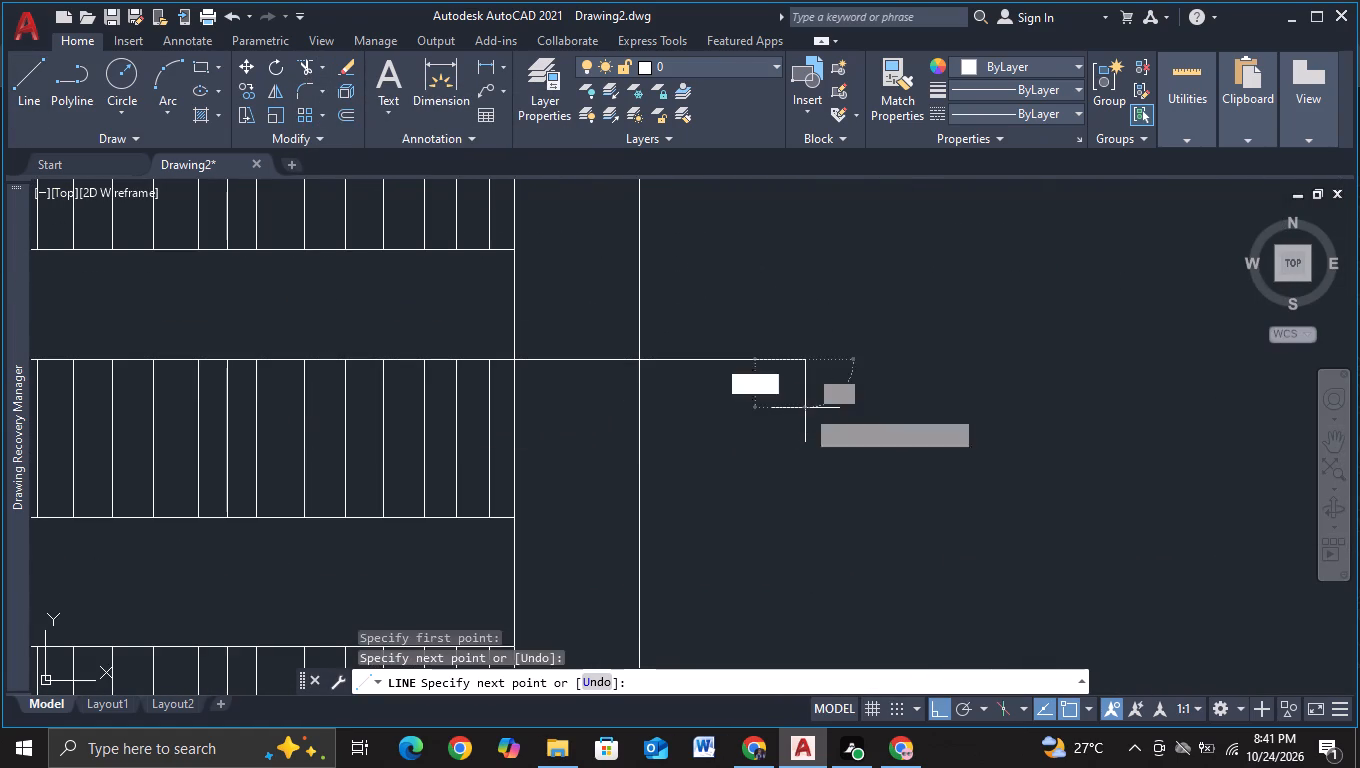
{"action": "key", "text": "Escape"}
Trim away the sixth-lowest band's top-line pieces inside the right column and beyond its outer edge.
{"action": "left_click", "coordinate": [308, 70]}
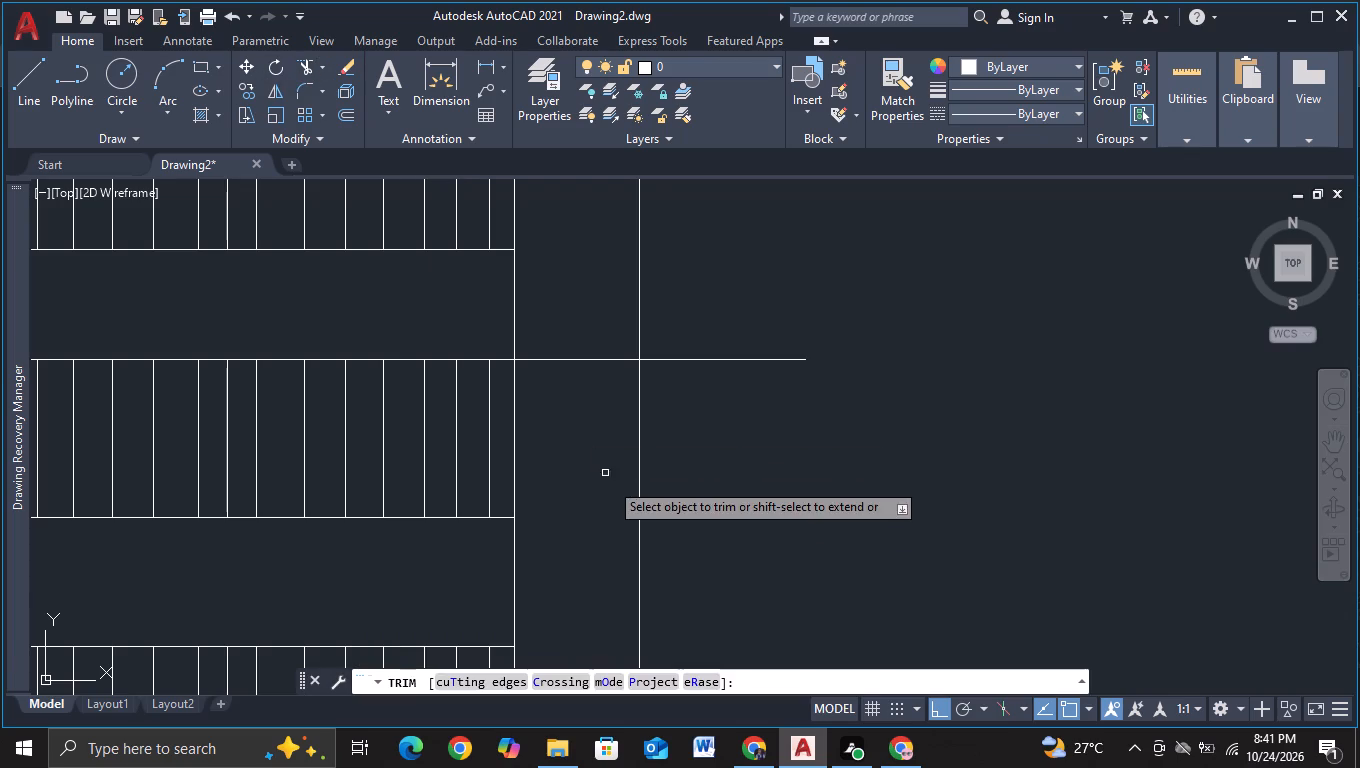
{"action": "left_click", "coordinate": [586, 456]}
{"action": "left_click", "coordinate": [578, 317]}
{"action": "left_click_drag", "start_coordinate": [839, 487], "coordinate": [835, 421]}
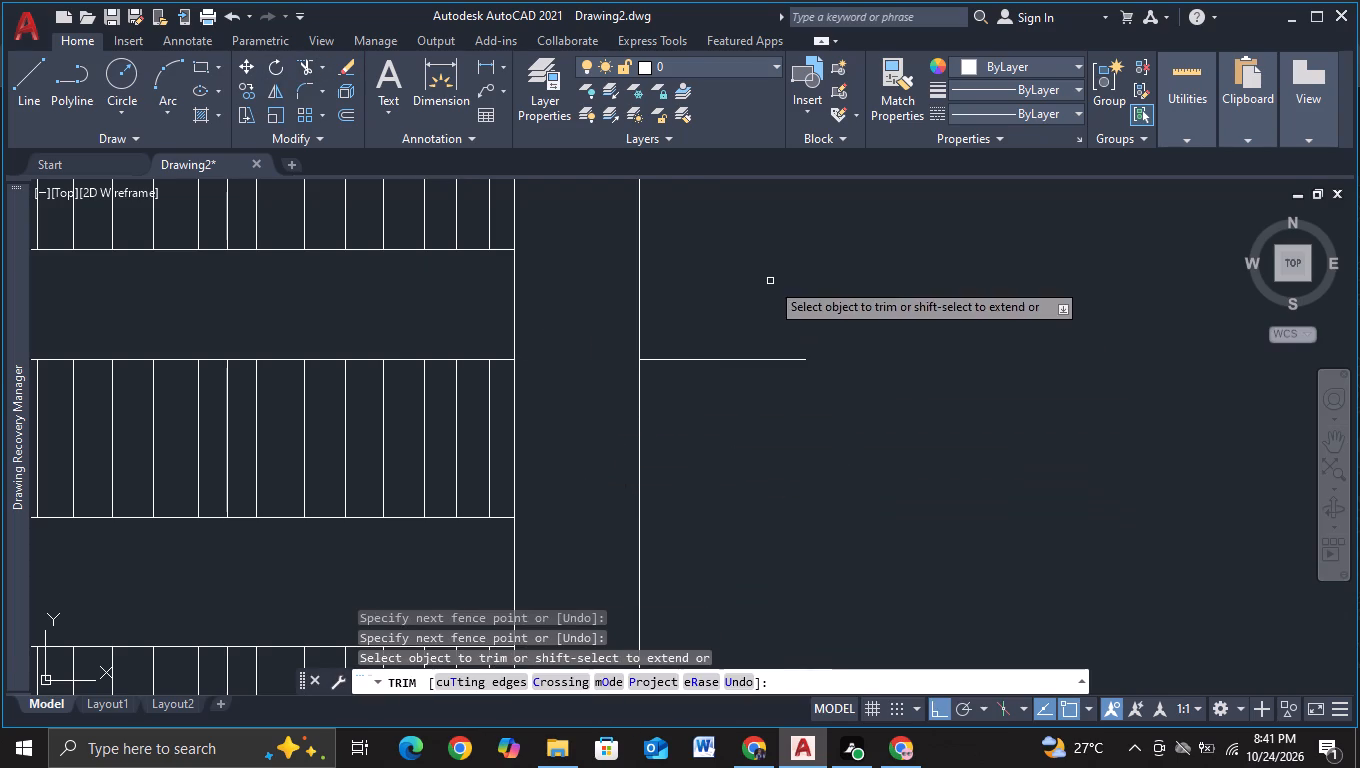
{"action": "left_click_drag", "start_coordinate": [768, 485], "coordinate": [765, 441]}
{"action": "left_click", "coordinate": [735, 308]}
{"action": "scroll", "coordinate": [735, 308], "scroll_direction": "down", "scroll_amount": 3}
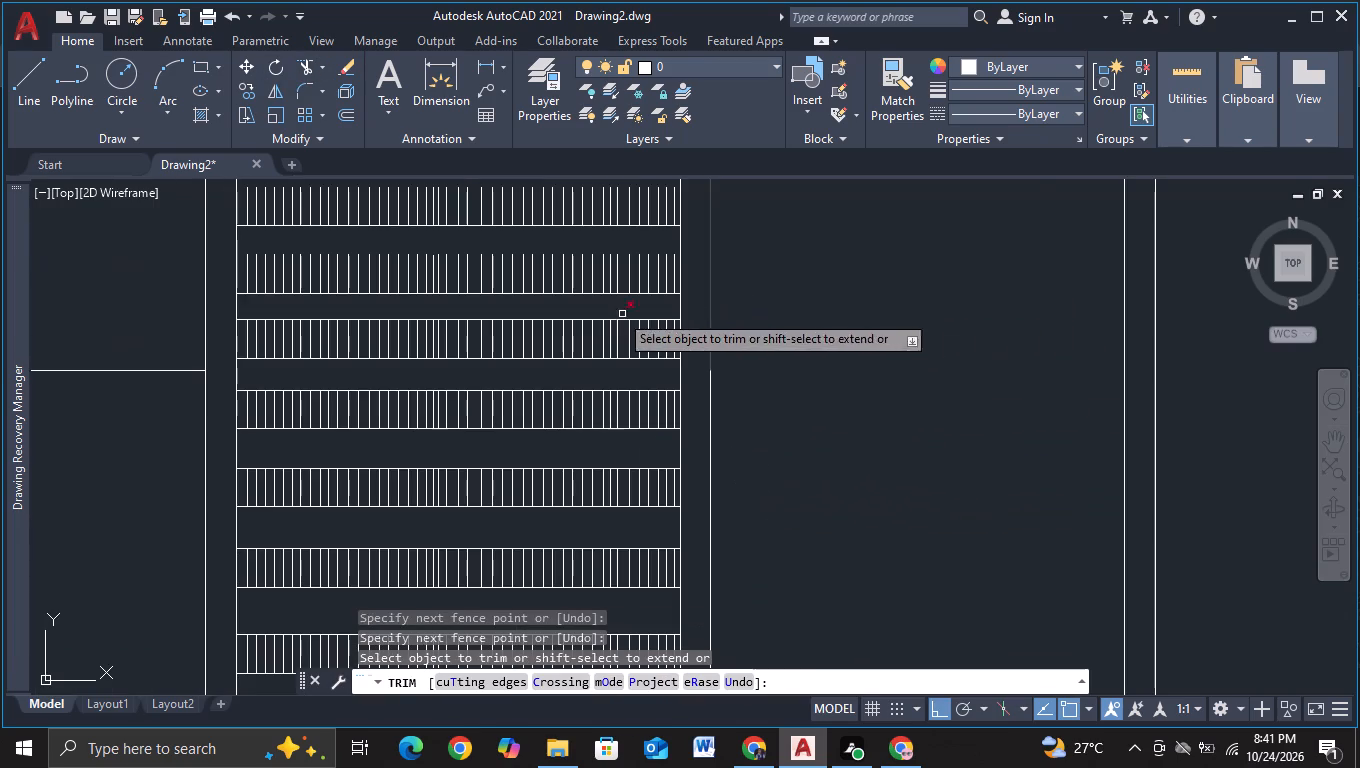
{"action": "middle_click_drag", "start_coordinate": [476, 299], "coordinate": [713, 361]}
{"action": "key", "text": "Escape"}
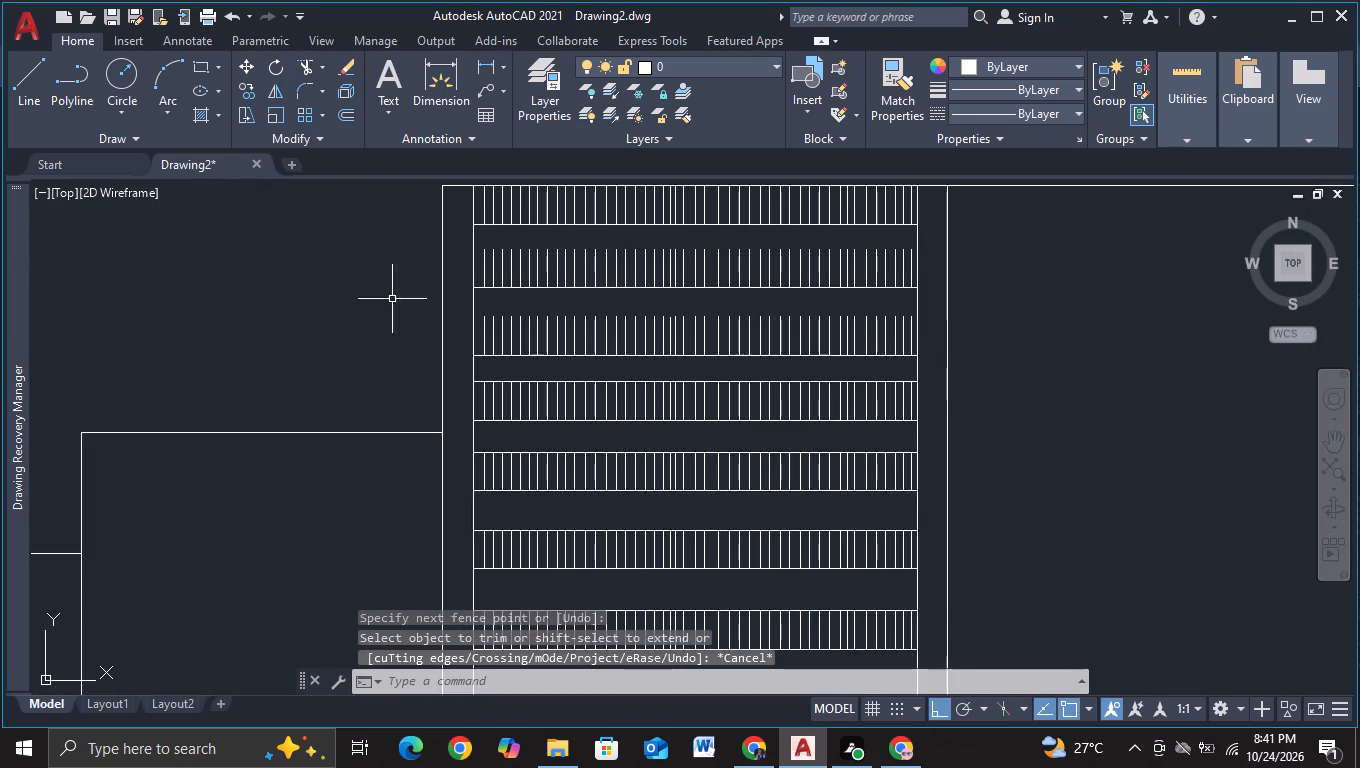
Join the seventh-lowest band's first slat top to the left column with a short horizontal line, trimming its overhang at the column's inner edge.
{"action": "left_click", "coordinate": [30, 84]}
{"action": "scroll", "coordinate": [558, 307], "scroll_direction": "up", "scroll_amount": 3}
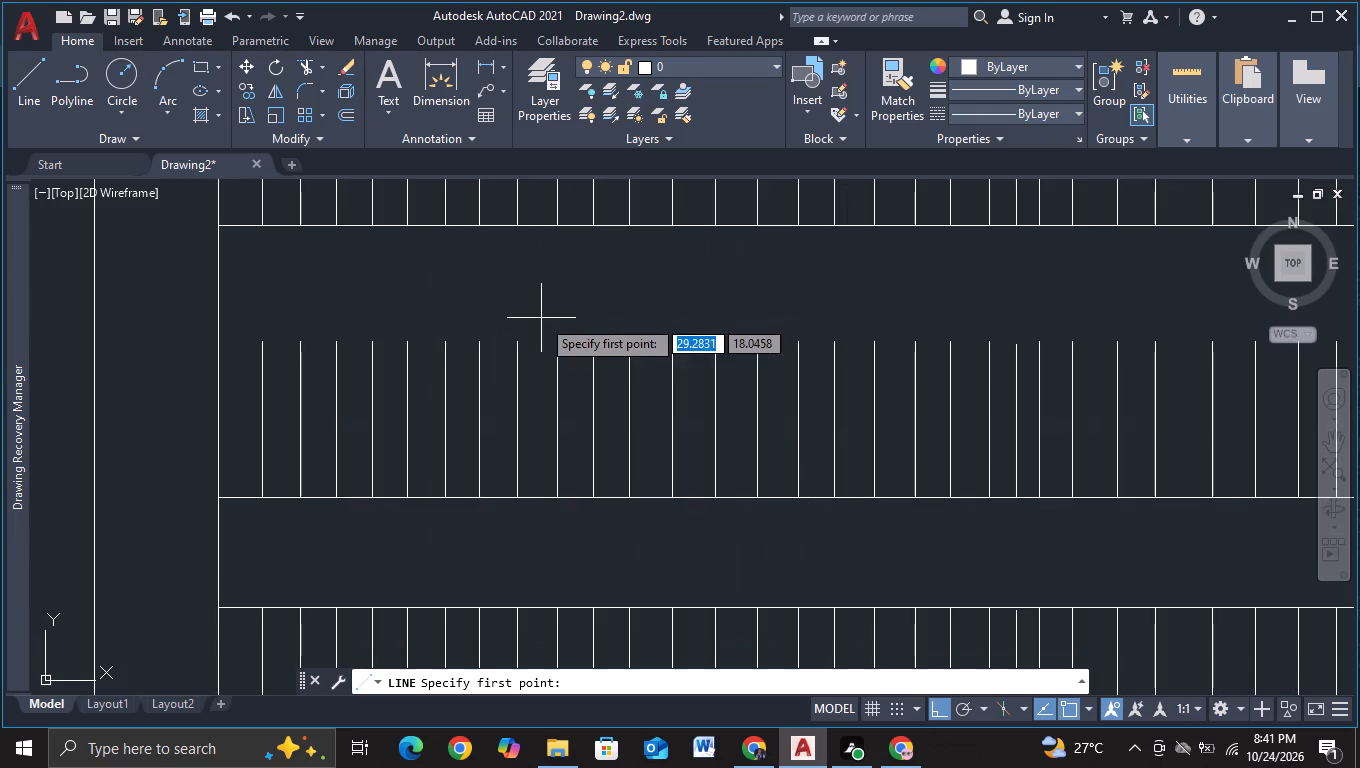
{"action": "middle_click_drag", "start_coordinate": [424, 313], "coordinate": [666, 341]}
{"action": "left_click", "coordinate": [506, 372]}
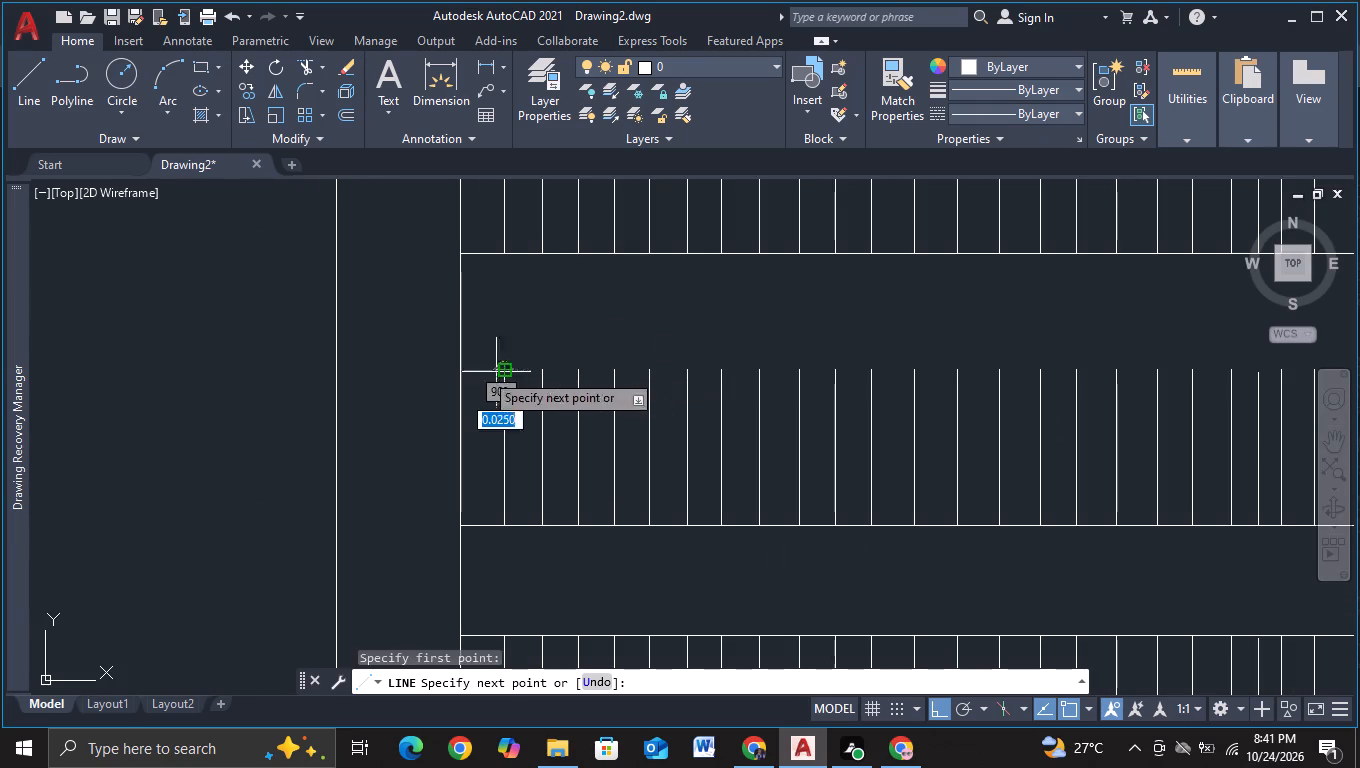
{"action": "left_click", "coordinate": [414, 367]}
{"action": "key", "text": "Escape"}
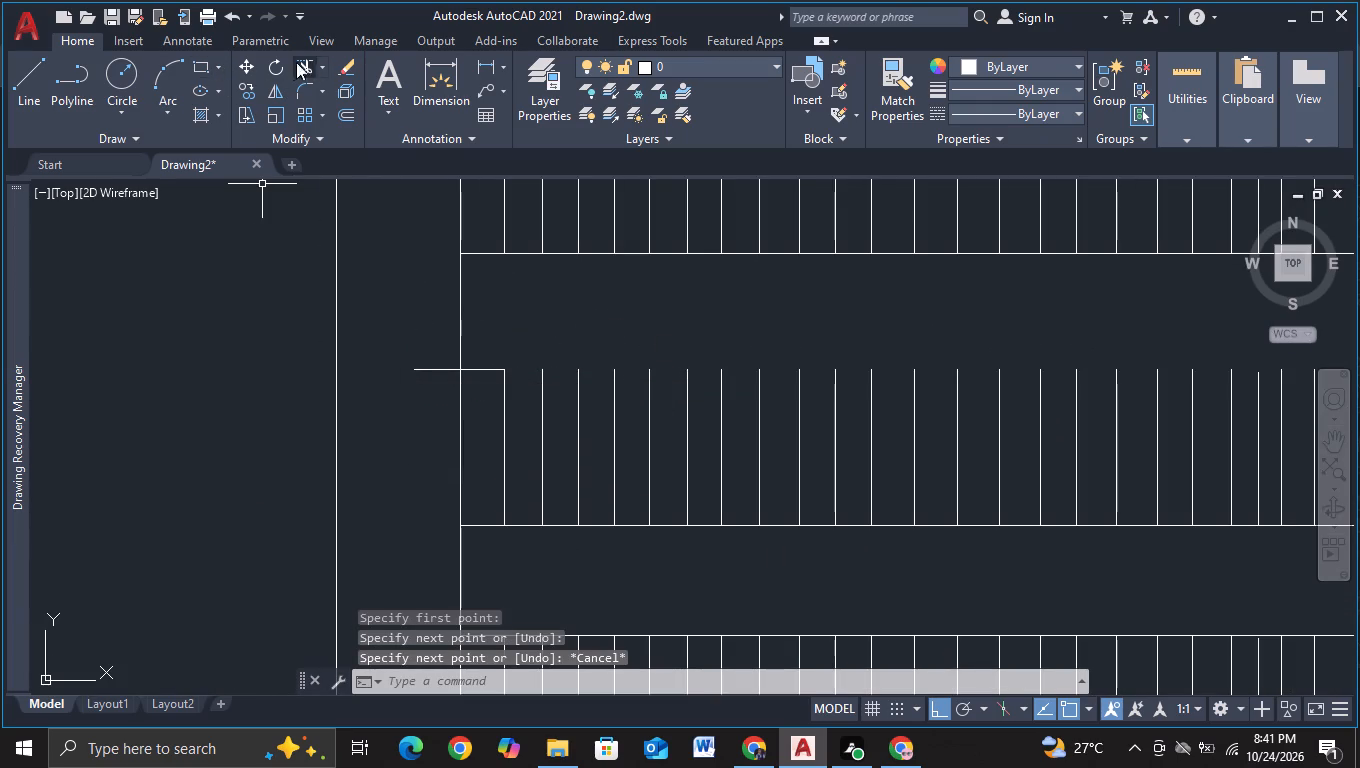
{"action": "left_click", "coordinate": [307, 60]}
{"action": "left_click", "coordinate": [434, 415]}
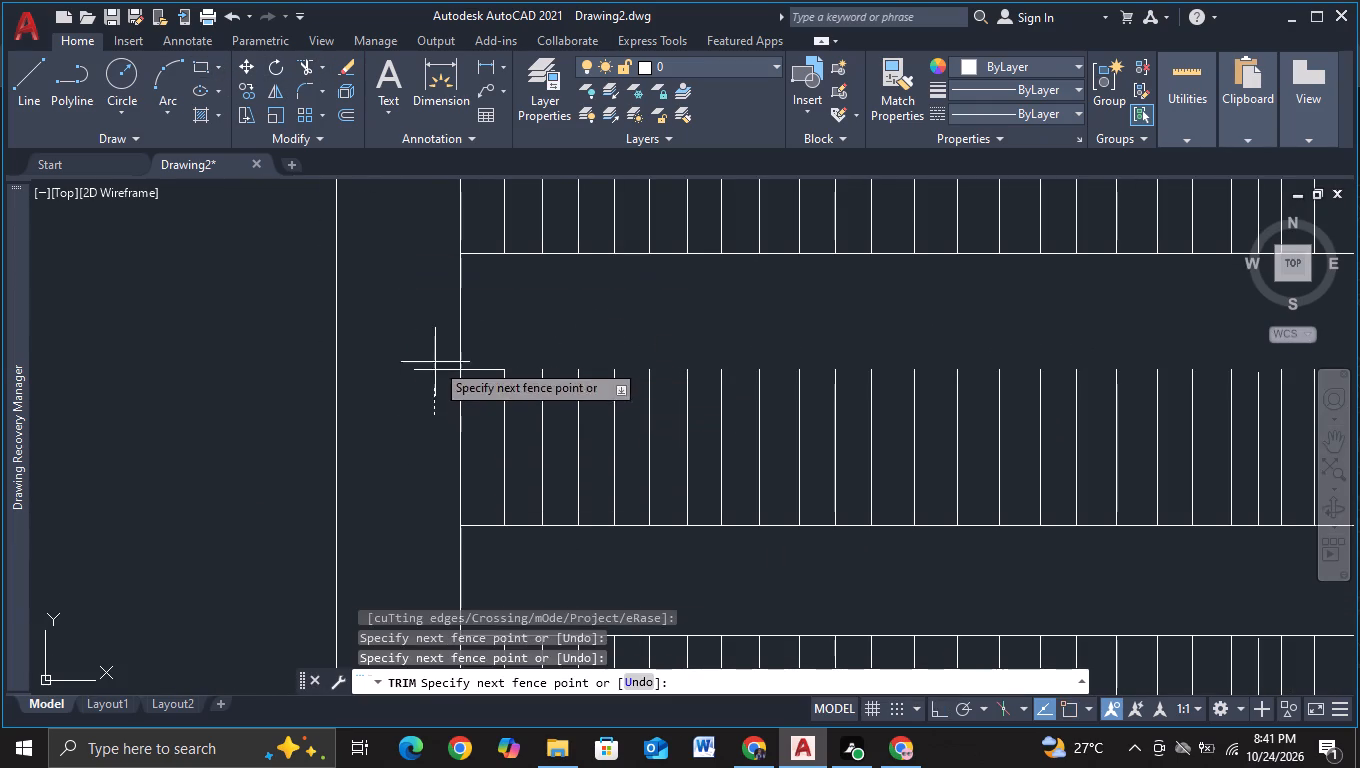
{"action": "left_click", "coordinate": [435, 339]}
{"action": "key", "text": "Escape"}
Draw the seventh-lowest band's horizontal top line from the first slat's top to beyond the right column's outer edge.
{"action": "left_click", "coordinate": [45, 96]}
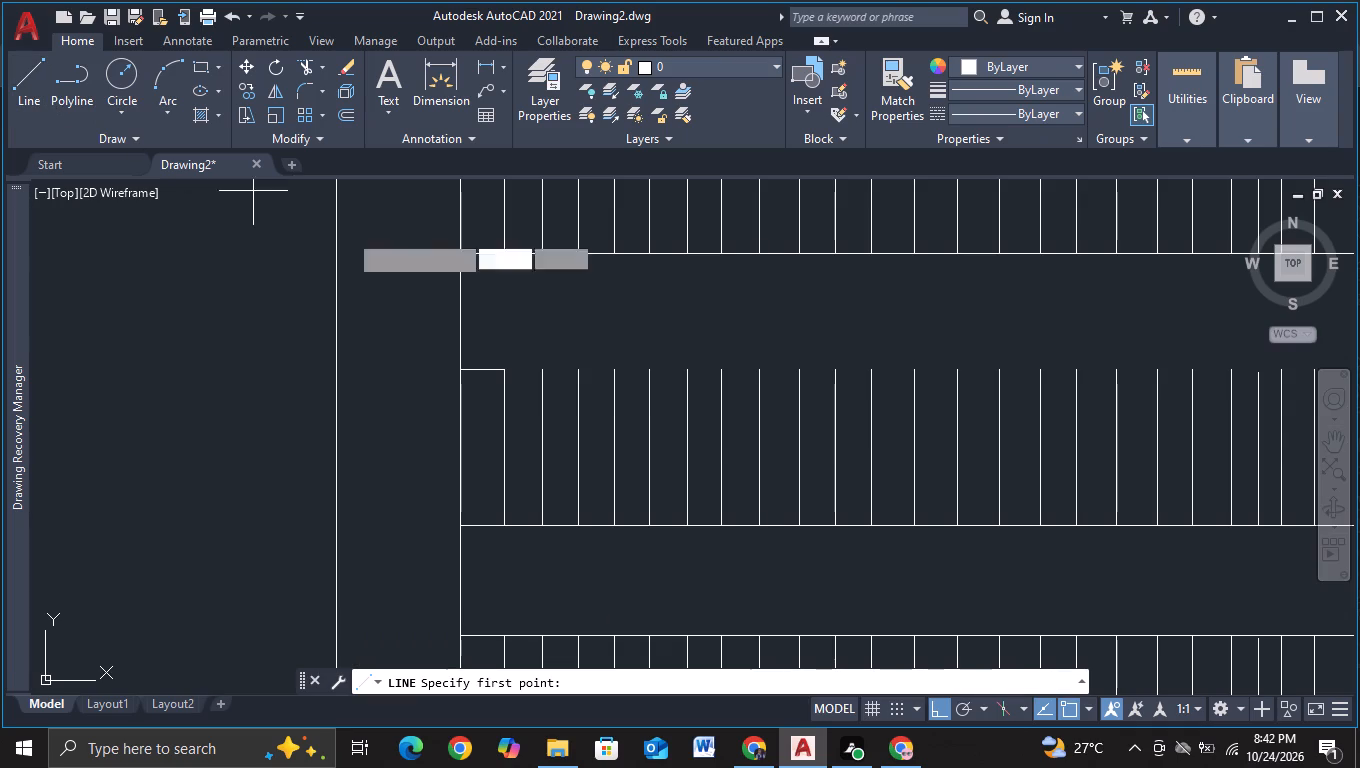
{"action": "left_click", "coordinate": [507, 367]}
{"action": "middle_click_drag", "start_coordinate": [1084, 368], "coordinate": [1066, 374]}
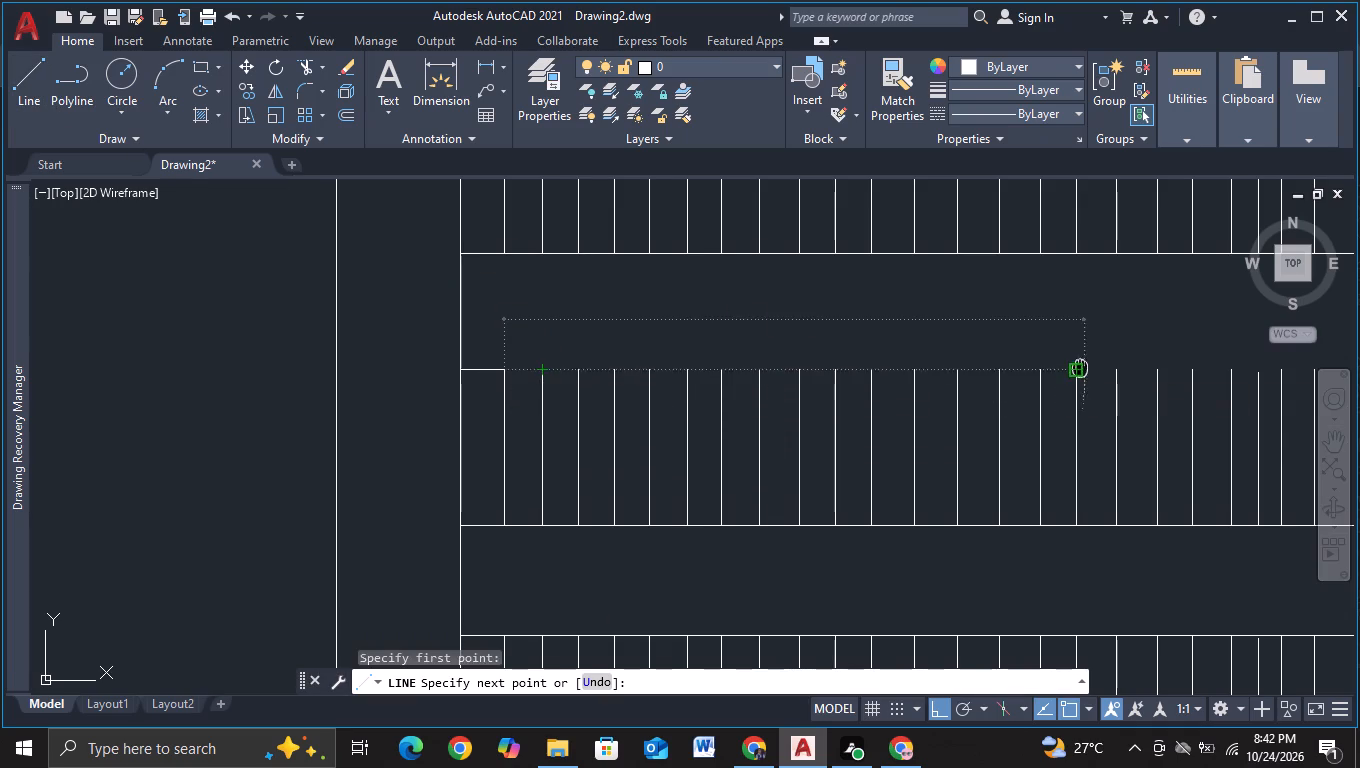
{"action": "middle_click_drag", "start_coordinate": [1066, 374], "coordinate": [149, 328]}
{"action": "scroll", "coordinate": [143, 328], "scroll_direction": "up", "scroll_amount": 1}
{"action": "scroll", "coordinate": [540, 334], "scroll_direction": "down", "scroll_amount": 2}
{"action": "middle_click_drag", "start_coordinate": [928, 366], "coordinate": [157, 361]}
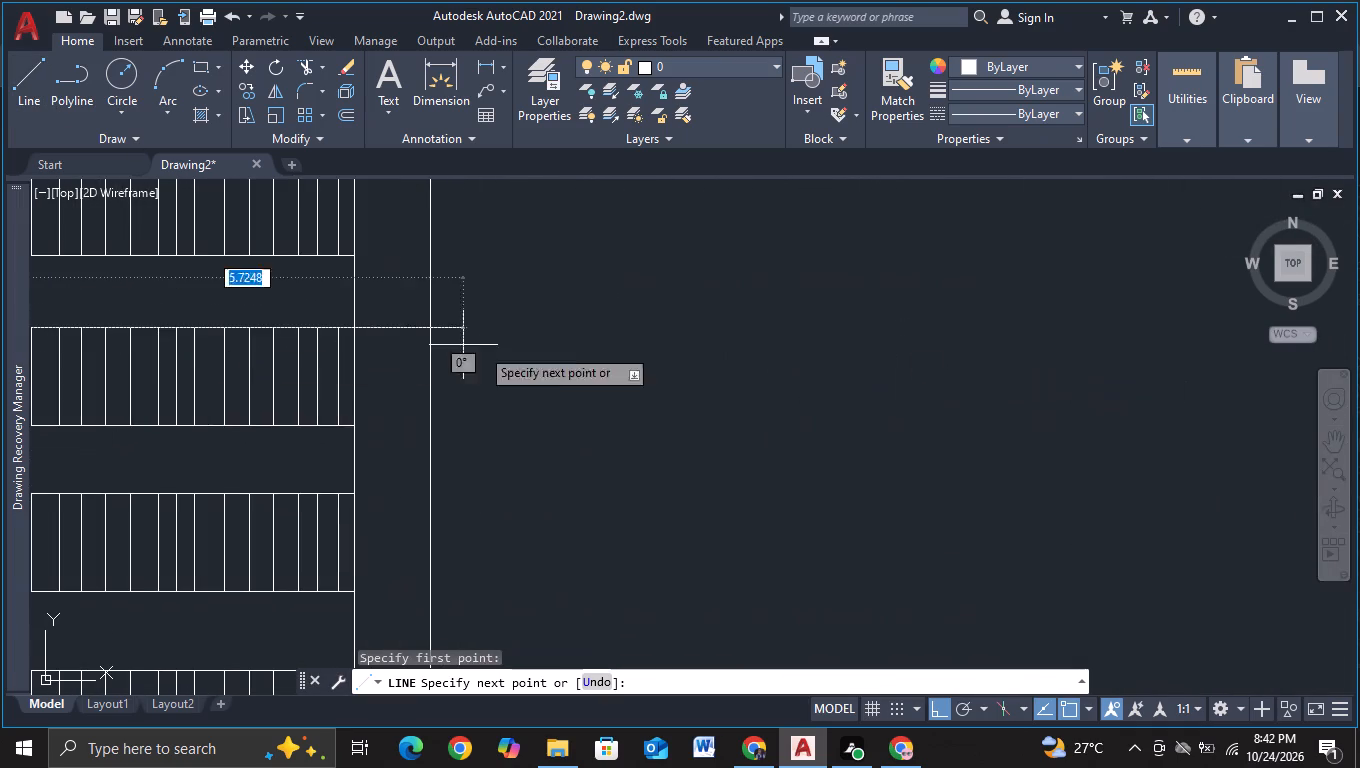
{"action": "left_click", "coordinate": [580, 356]}
{"action": "key", "text": "Escape"}
Trim away the seventh-lowest band's top-line pieces inside the right column and beyond its outer edge.
{"action": "left_click", "coordinate": [307, 61]}
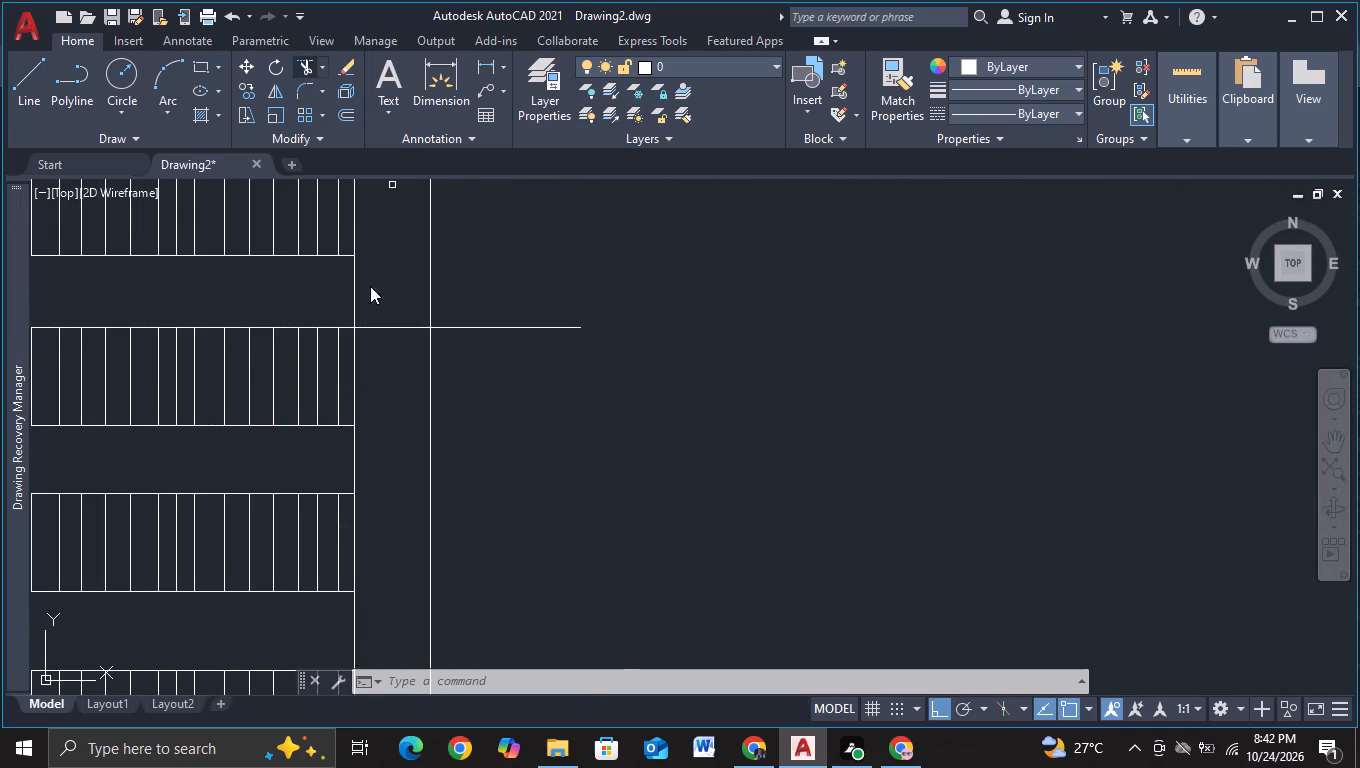
{"action": "left_click", "coordinate": [386, 359]}
{"action": "left_click", "coordinate": [389, 265]}
{"action": "left_click", "coordinate": [487, 386]}
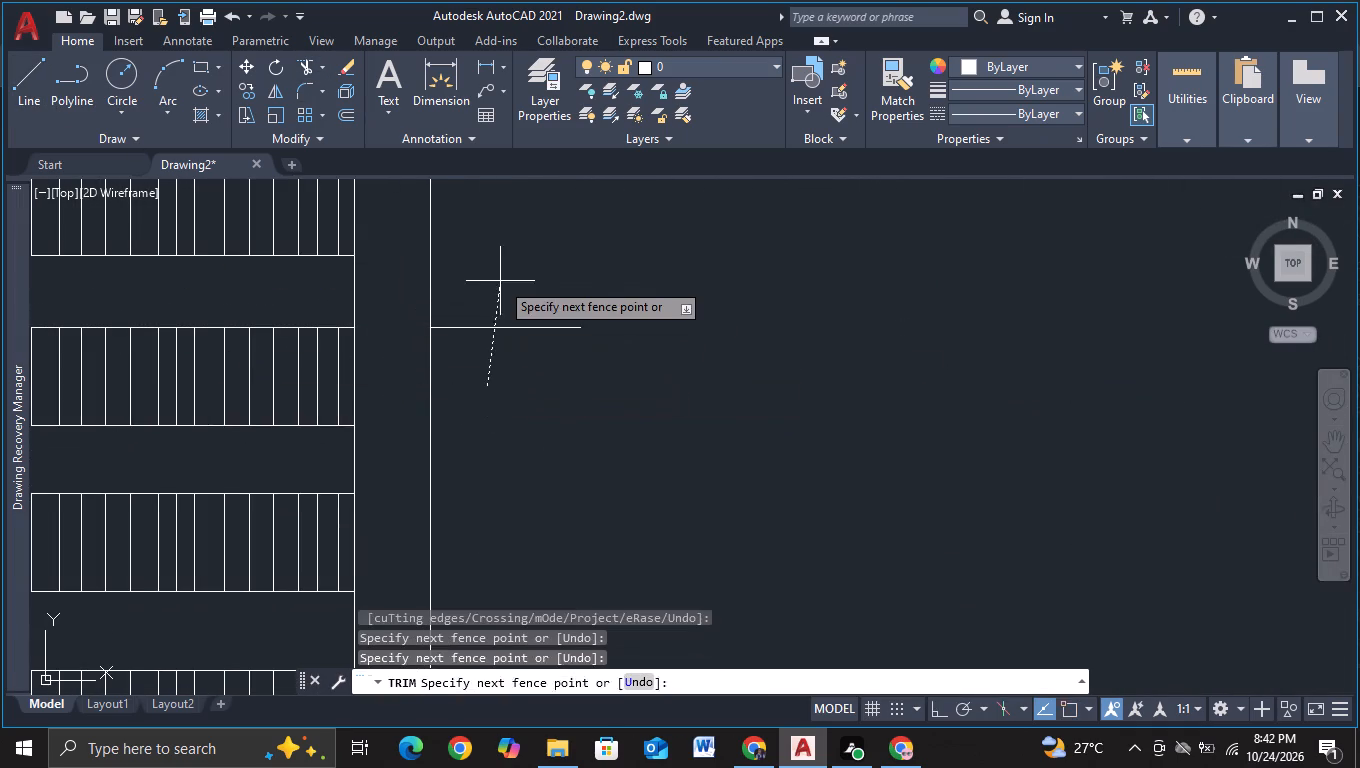
{"action": "left_click", "coordinate": [500, 276]}
{"action": "scroll", "coordinate": [500, 276], "scroll_direction": "down", "scroll_amount": 2}
{"action": "middle_click_drag", "start_coordinate": [500, 276], "coordinate": [1000, 506]}
{"action": "key", "text": "Escape"}
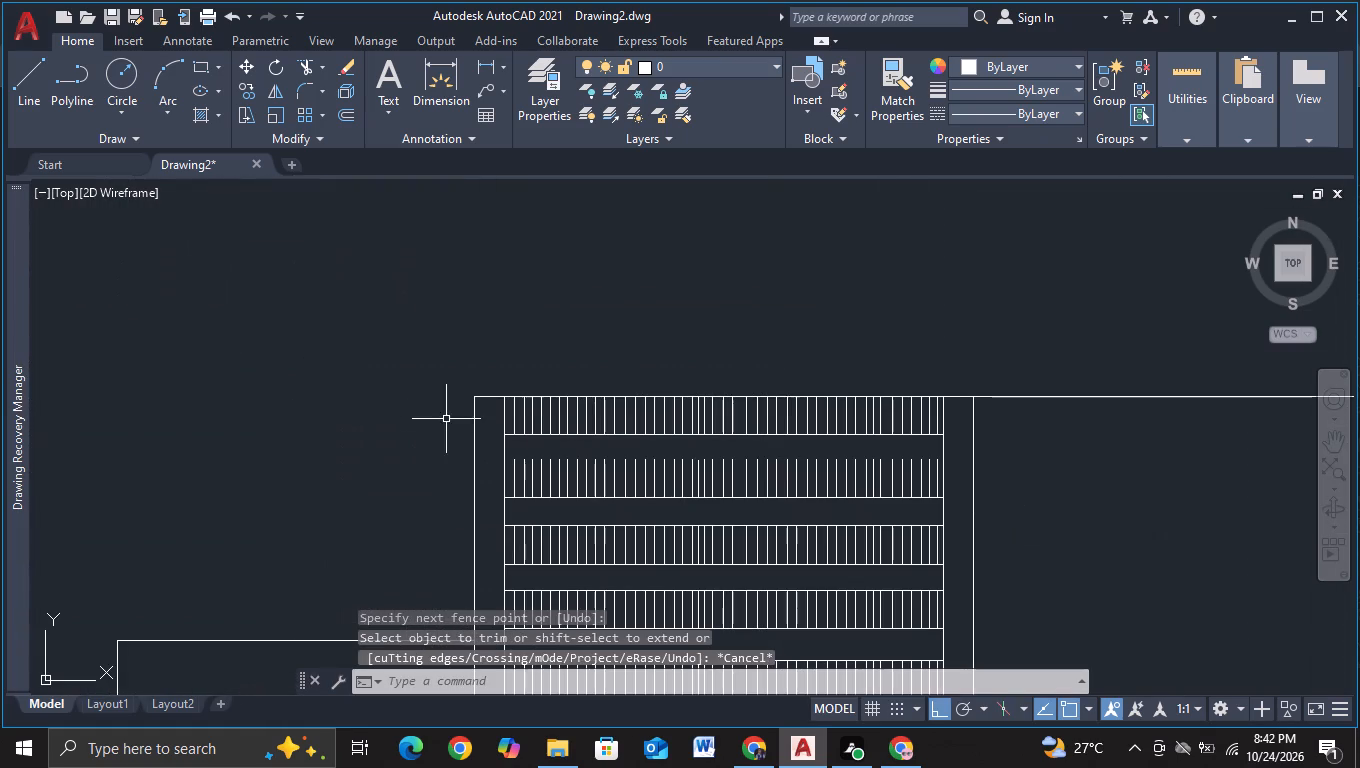
Join the eighth-lowest band's first slat top to the left column with a short horizontal line, trimming its overhang at the column's inner edge.
{"action": "left_click", "coordinate": [26, 102]}
{"action": "scroll", "coordinate": [435, 462], "scroll_direction": "up", "scroll_amount": 2}
{"action": "middle_click_drag", "start_coordinate": [477, 478], "coordinate": [199, 447]}
{"action": "left_click", "coordinate": [357, 435]}
{"action": "left_click", "coordinate": [247, 424]}
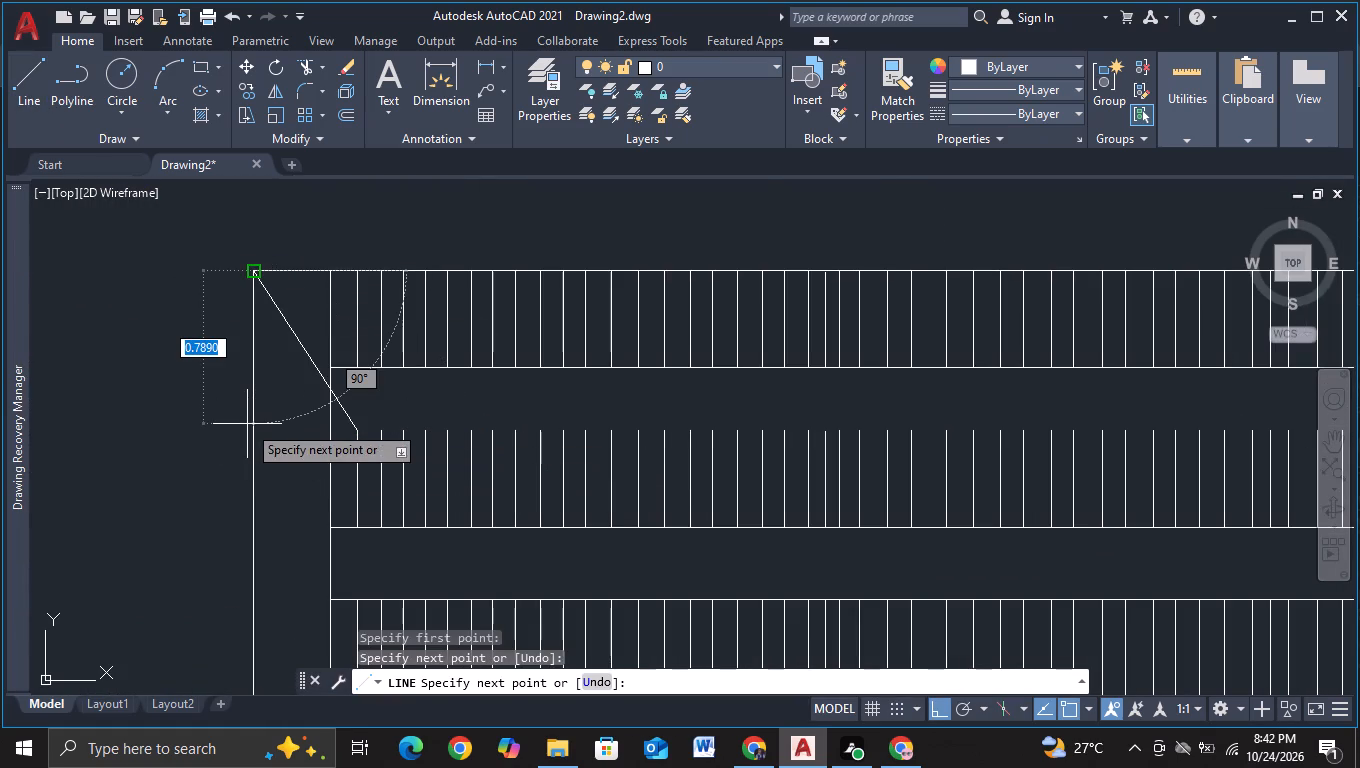
{"action": "key", "text": "ctrl+z"}
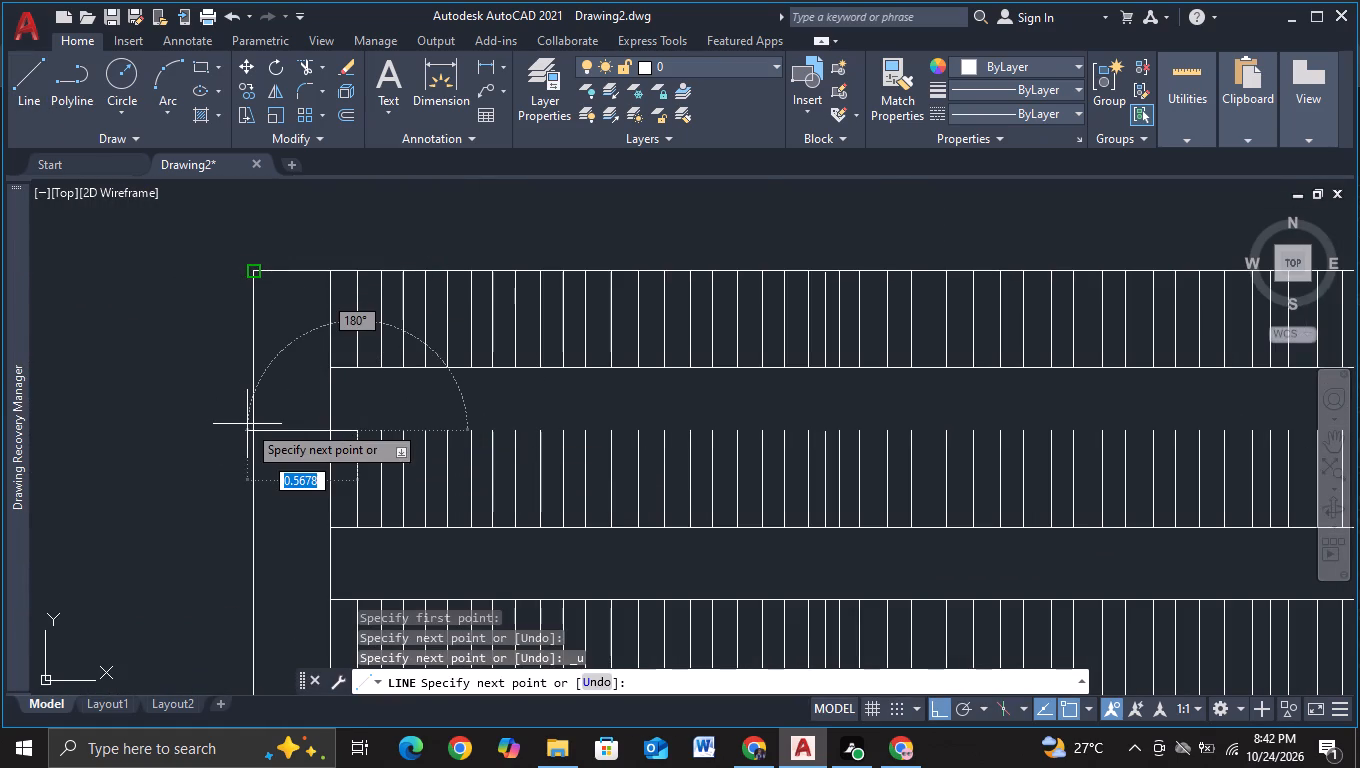
{"action": "scroll", "coordinate": [251, 423], "scroll_direction": "up", "scroll_amount": 2}
{"action": "left_click", "coordinate": [341, 453]}
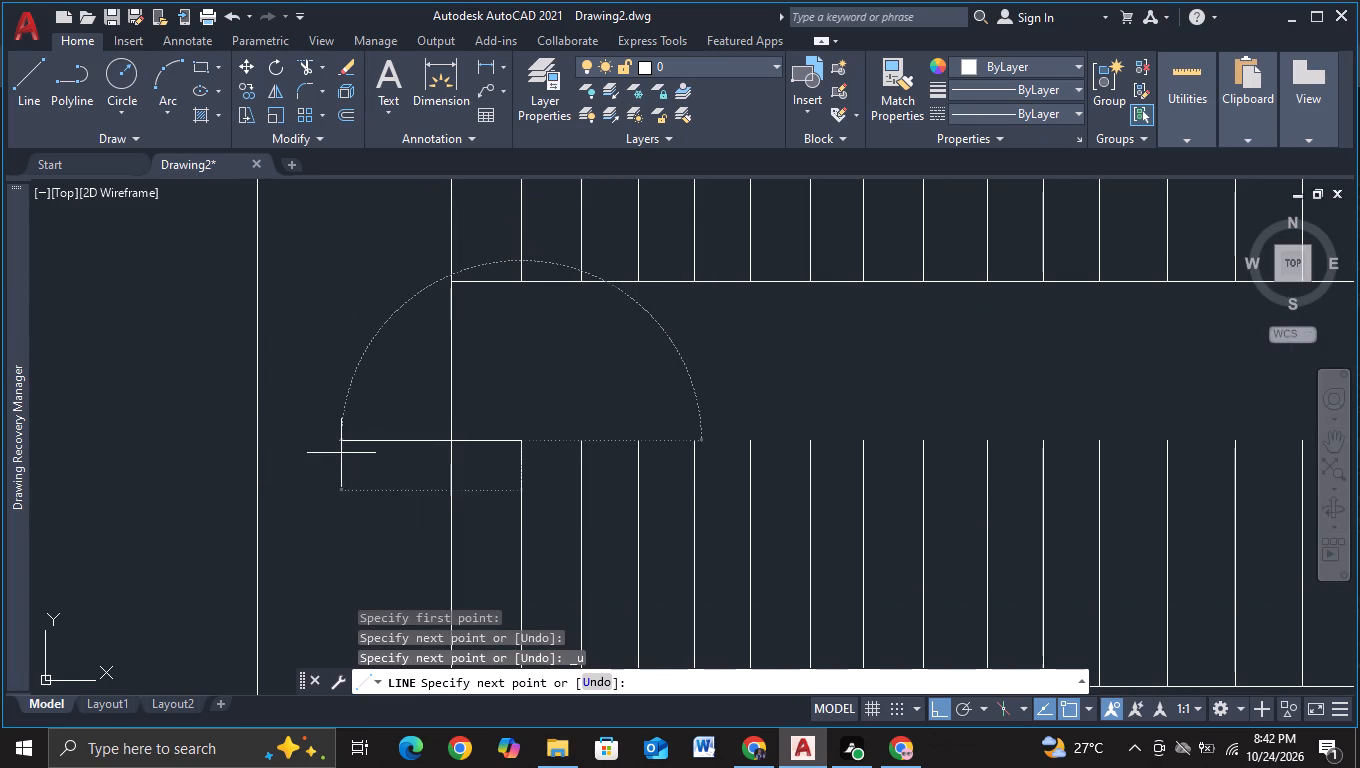
{"action": "key", "text": "Escape"}
{"action": "left_click", "coordinate": [297, 60]}
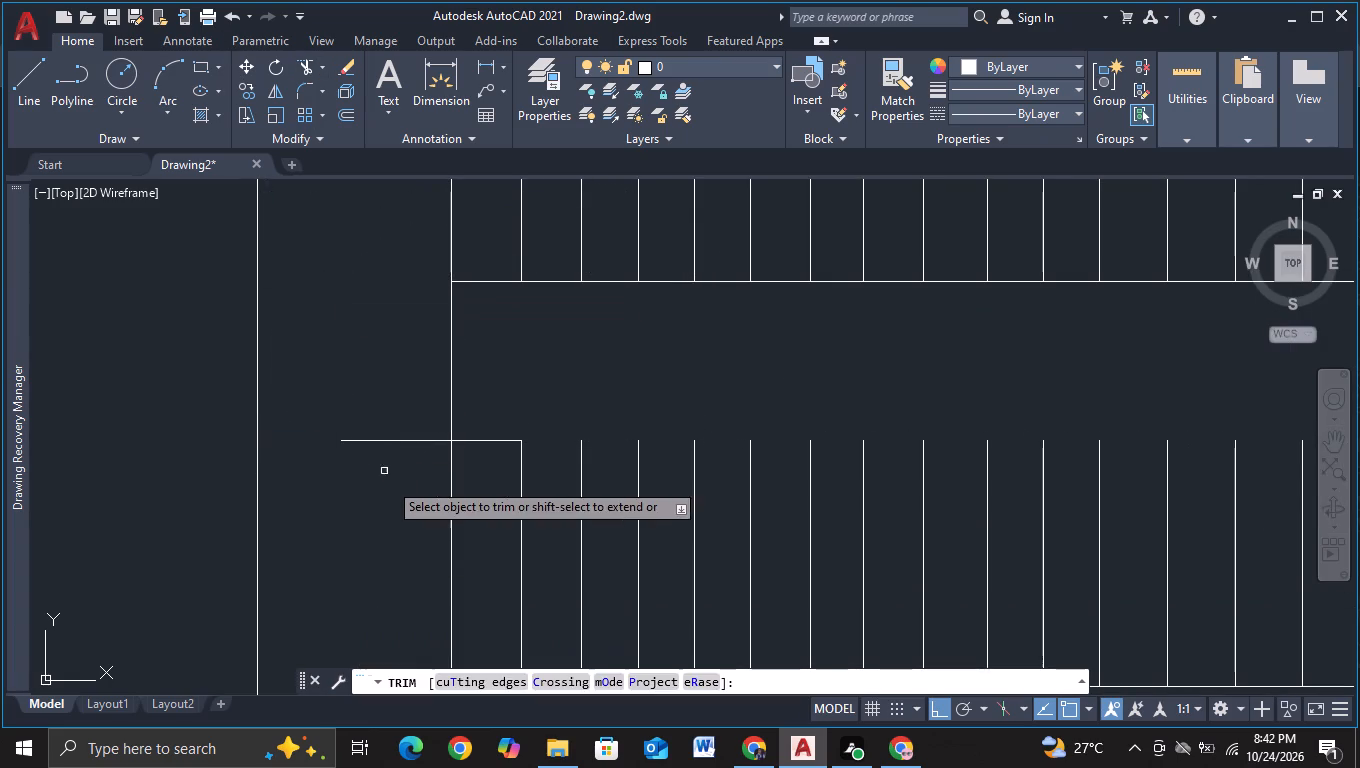
{"action": "left_click_drag", "start_coordinate": [402, 528], "coordinate": [401, 512]}
{"action": "left_click", "coordinate": [391, 378]}
{"action": "key", "text": "Escape"}
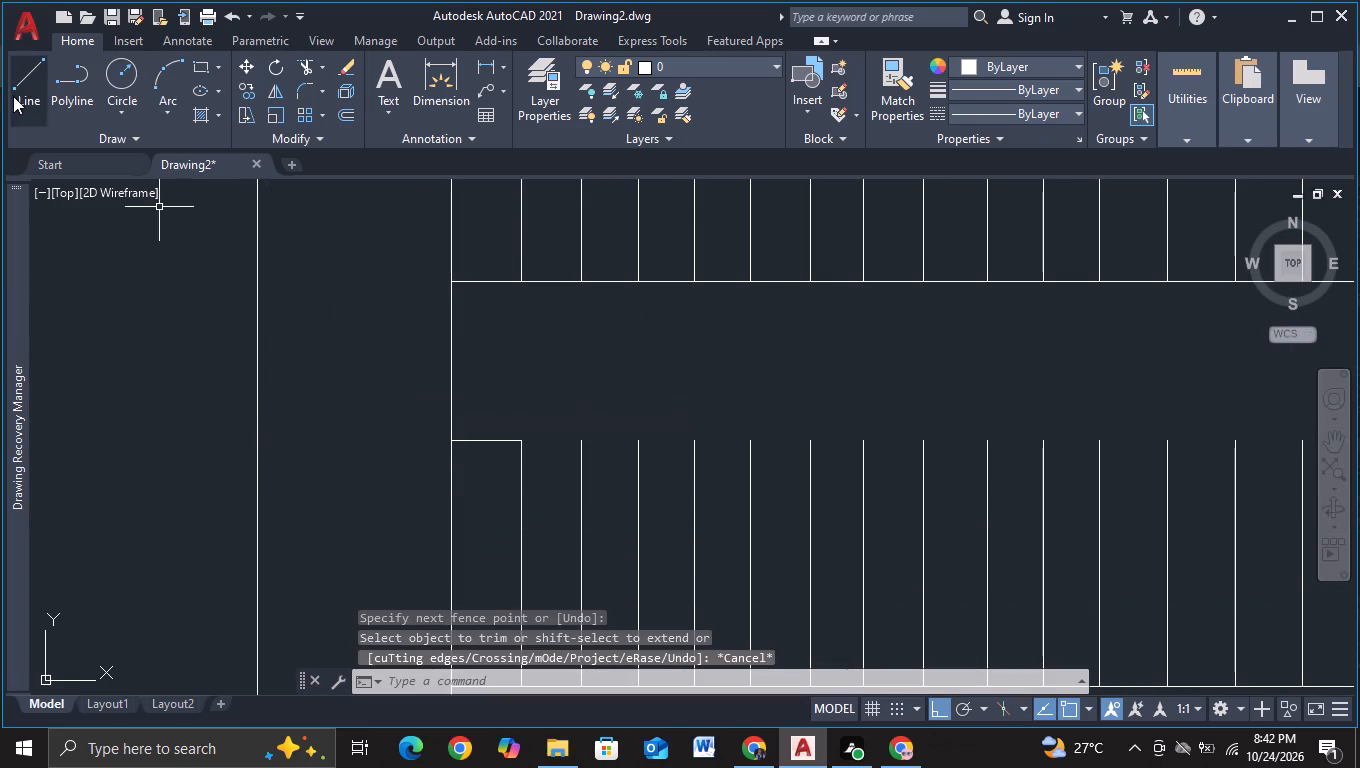
Draw the eighth-lowest band's horizontal top line from the first slat's top to a point inside the right column.
{"action": "left_click", "coordinate": [13, 96]}
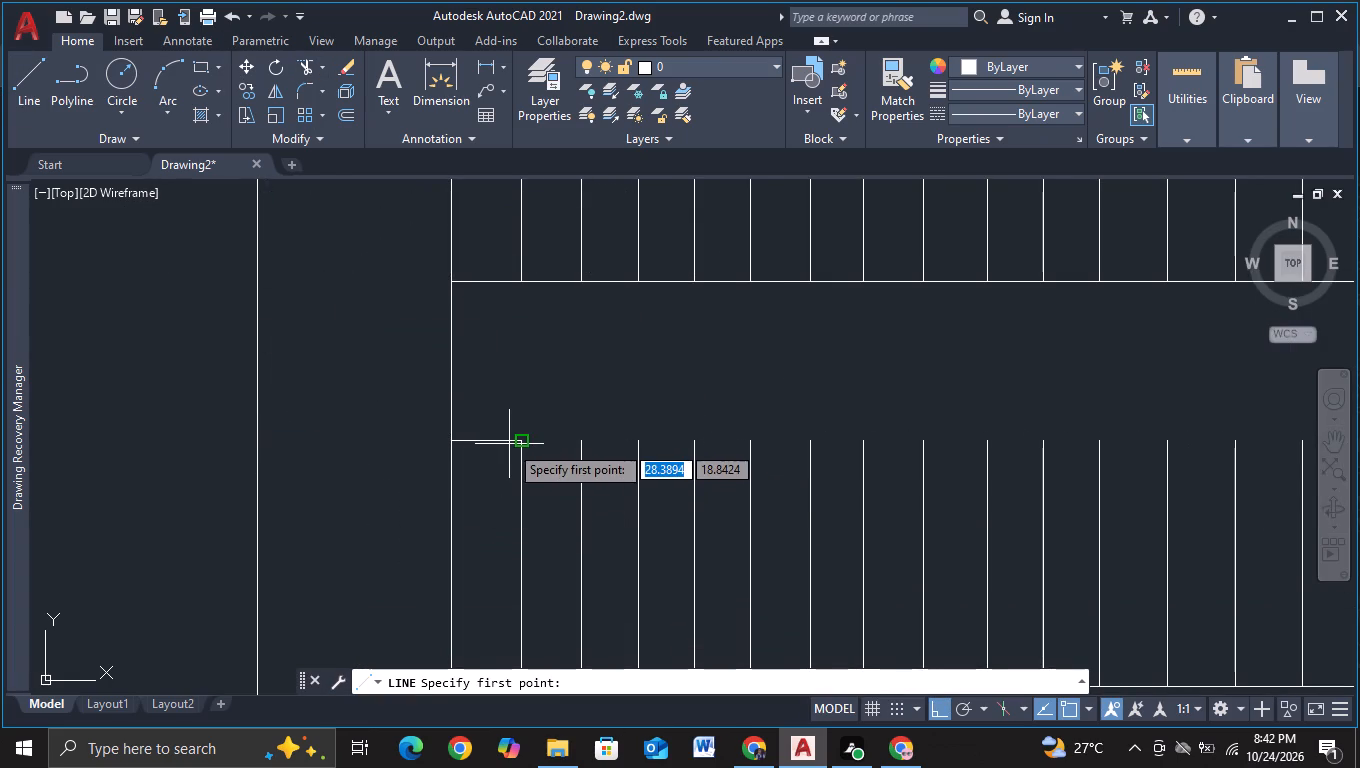
{"action": "left_click", "coordinate": [513, 444]}
{"action": "scroll", "coordinate": [840, 448], "scroll_direction": "down", "scroll_amount": 2}
{"action": "middle_click_drag", "start_coordinate": [840, 451], "coordinate": [0, 468]}
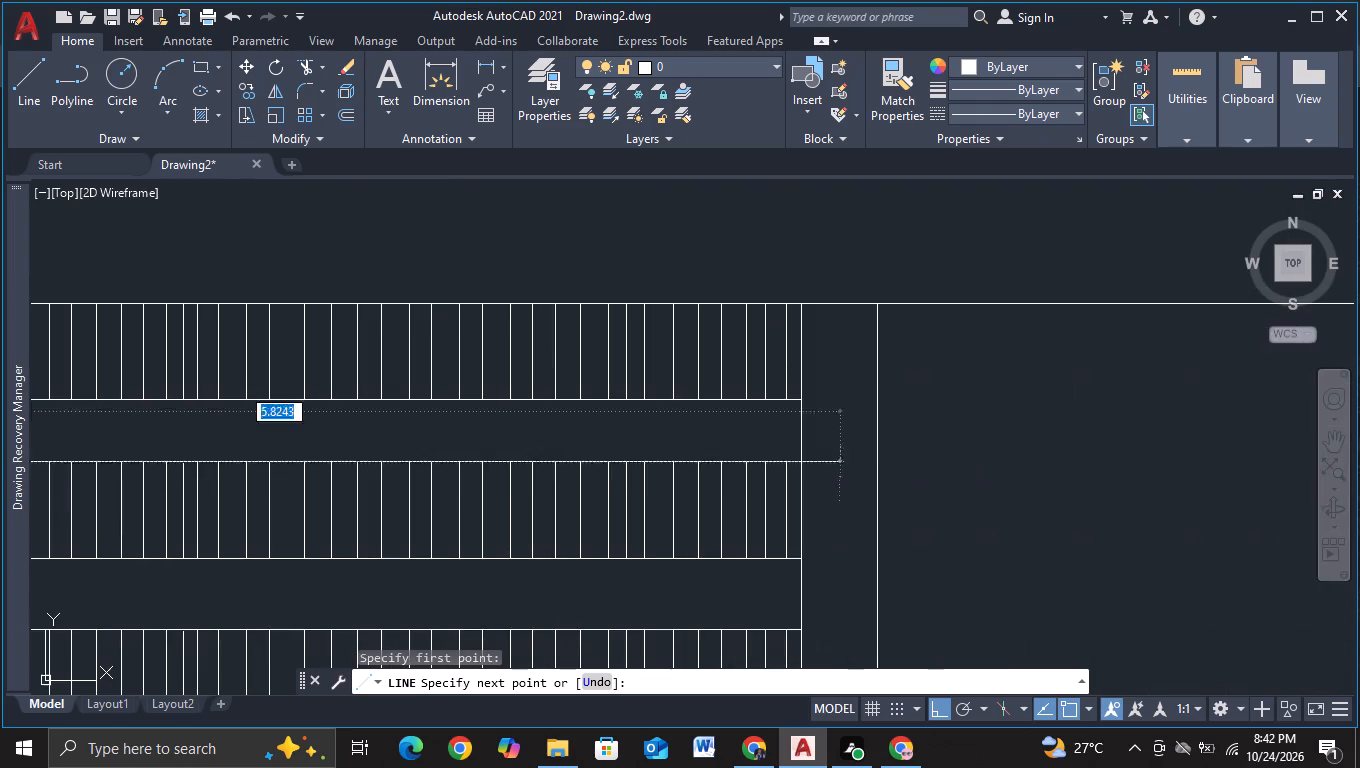
{"action": "scroll", "coordinate": [835, 460], "scroll_direction": "up", "scroll_amount": 2}
{"action": "left_click", "coordinate": [835, 460]}
{"action": "key", "text": "Escape"}
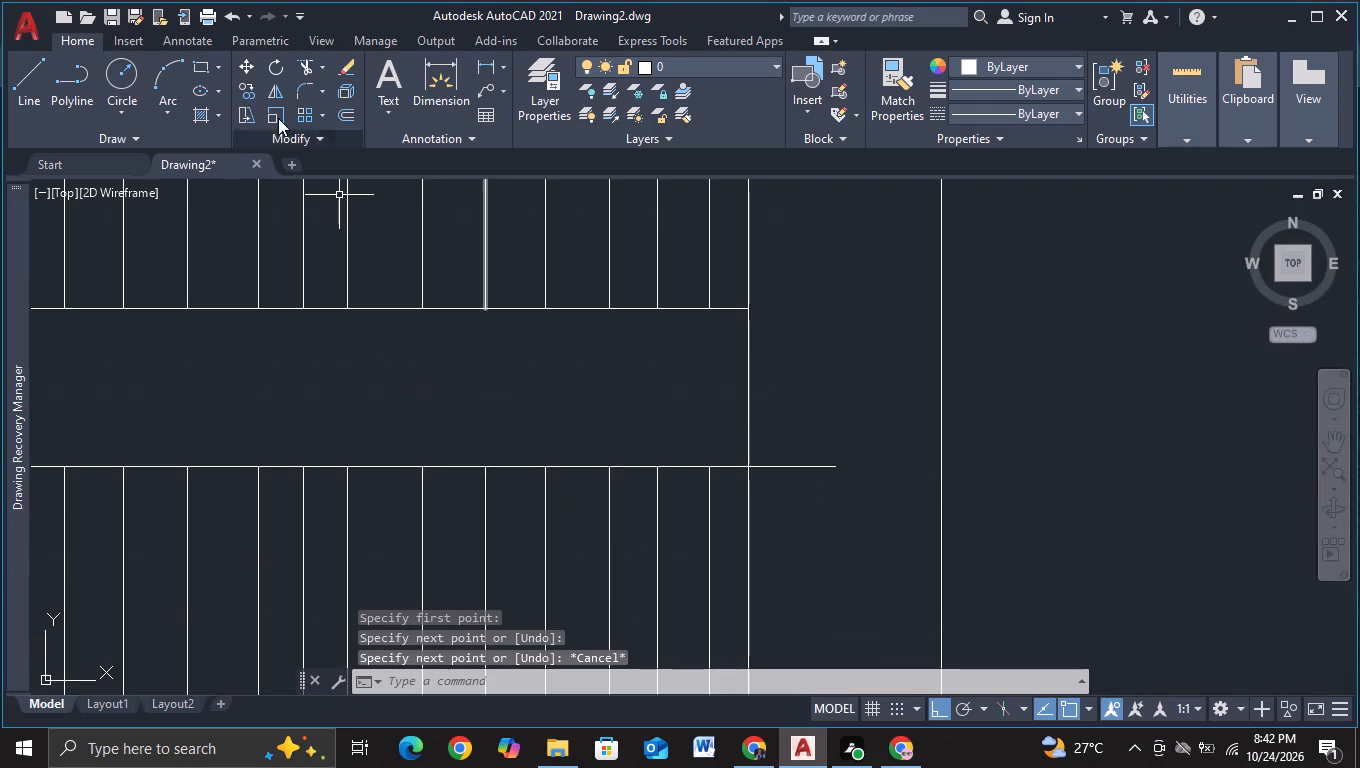
Trim the eighth-lowest band's top-line overhang back to the right column's inner edge.
{"action": "left_click", "coordinate": [306, 69]}
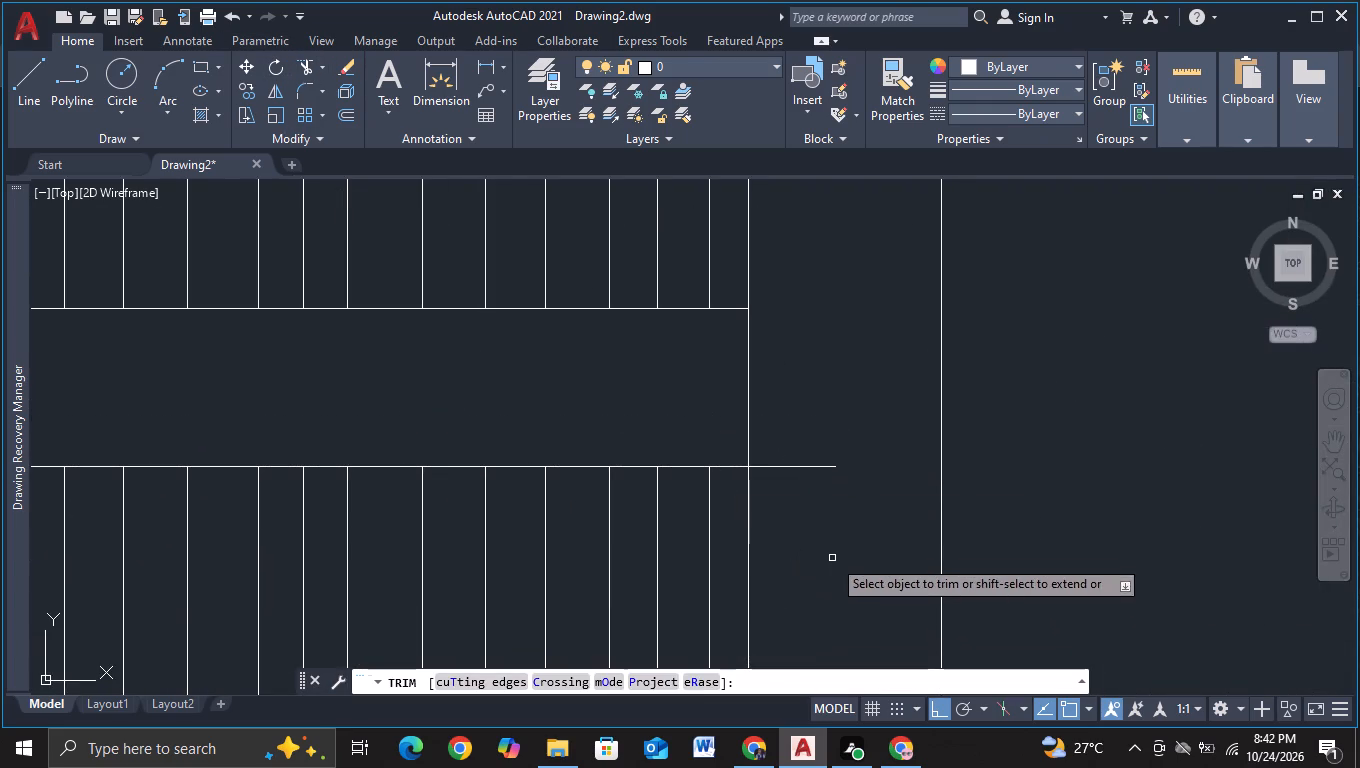
{"action": "left_click", "coordinate": [819, 517]}
{"action": "left_click", "coordinate": [806, 379]}
{"action": "scroll", "coordinate": [806, 379], "scroll_direction": "down", "scroll_amount": 3}
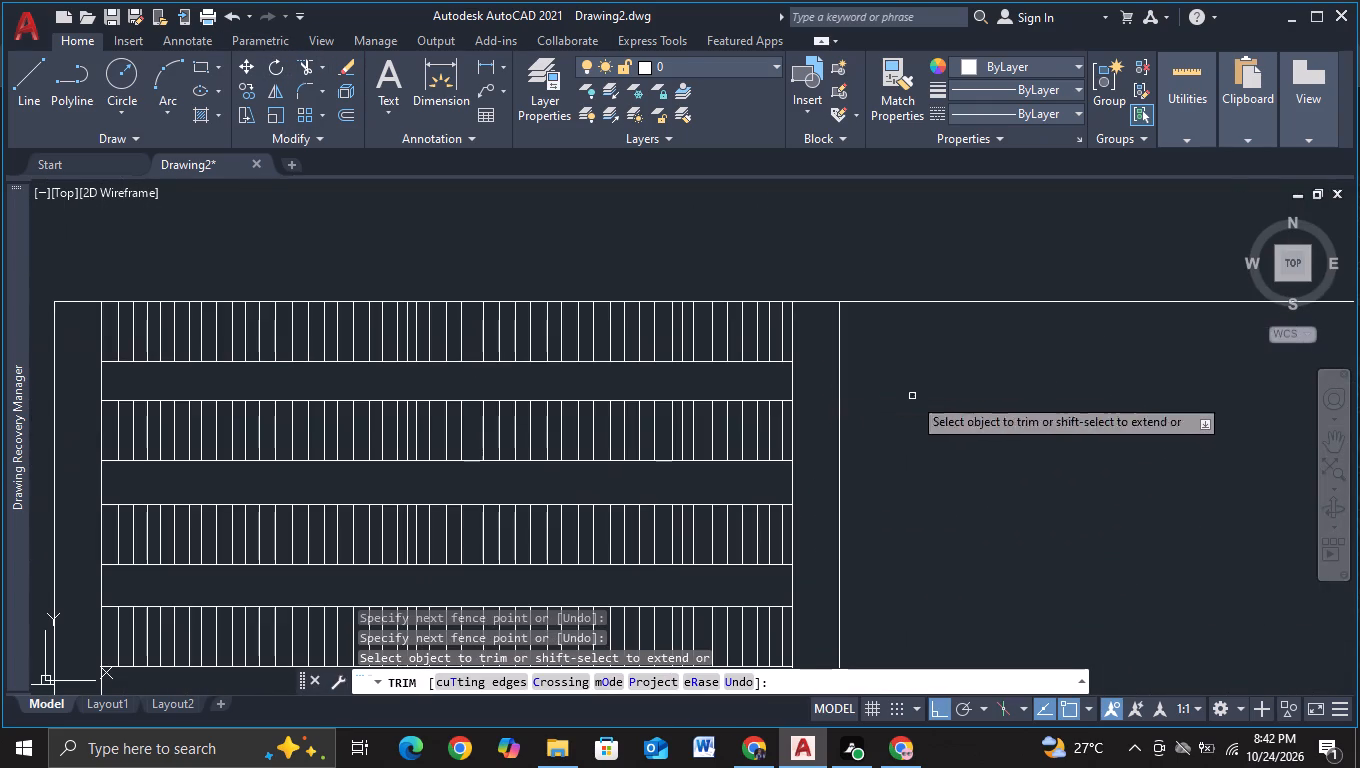
{"action": "key", "text": "Escape"}
Review the slatted bay from roof to ground line and the neighbouring empty bays of the long block.
{"action": "middle_click_drag", "start_coordinate": [1002, 504], "coordinate": [991, 363]}
{"action": "scroll", "coordinate": [989, 386], "scroll_direction": "down", "scroll_amount": 2}
{"action": "middle_click_drag", "start_coordinate": [1000, 451], "coordinate": [997, 434]}
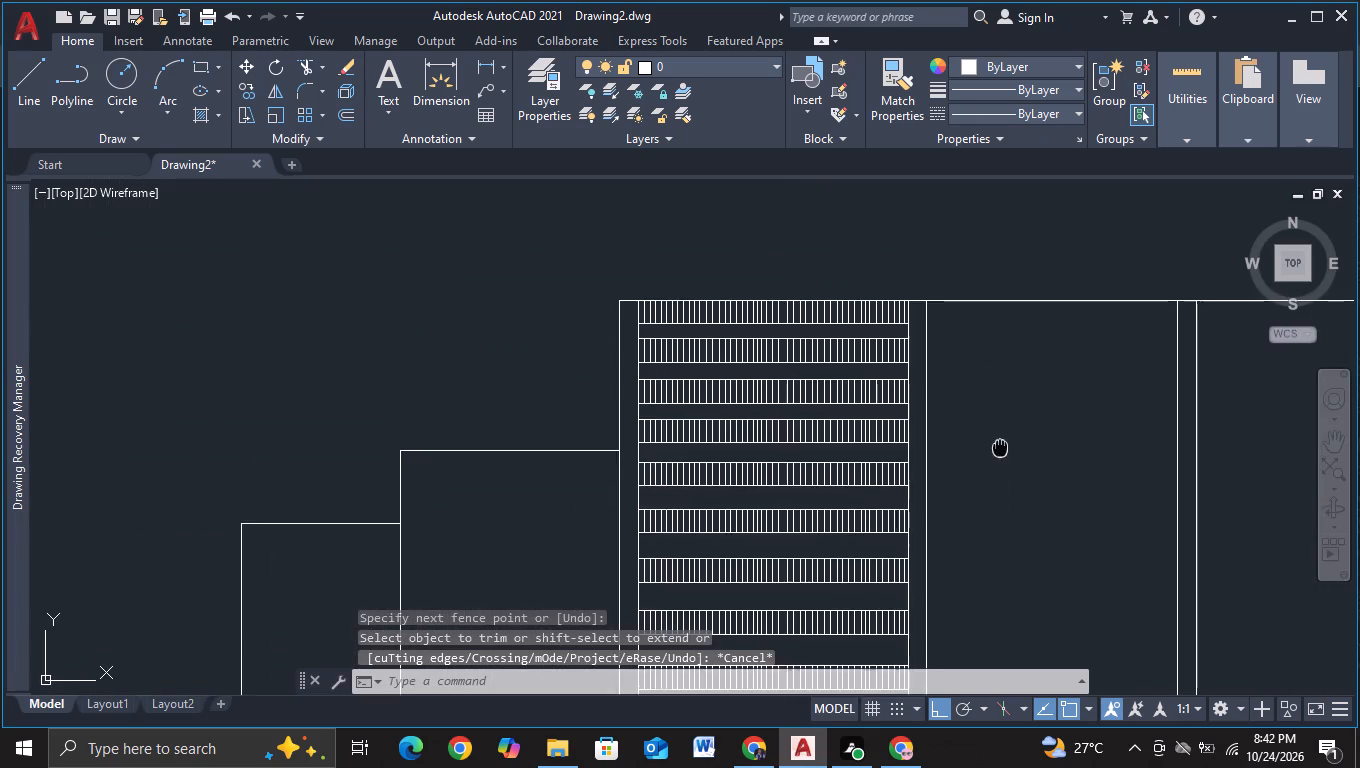
{"action": "middle_click_drag", "start_coordinate": [997, 434], "coordinate": [969, 363]}
{"action": "middle_click_drag", "start_coordinate": [957, 482], "coordinate": [943, 426]}
{"action": "middle_click_drag", "start_coordinate": [959, 436], "coordinate": [945, 473]}
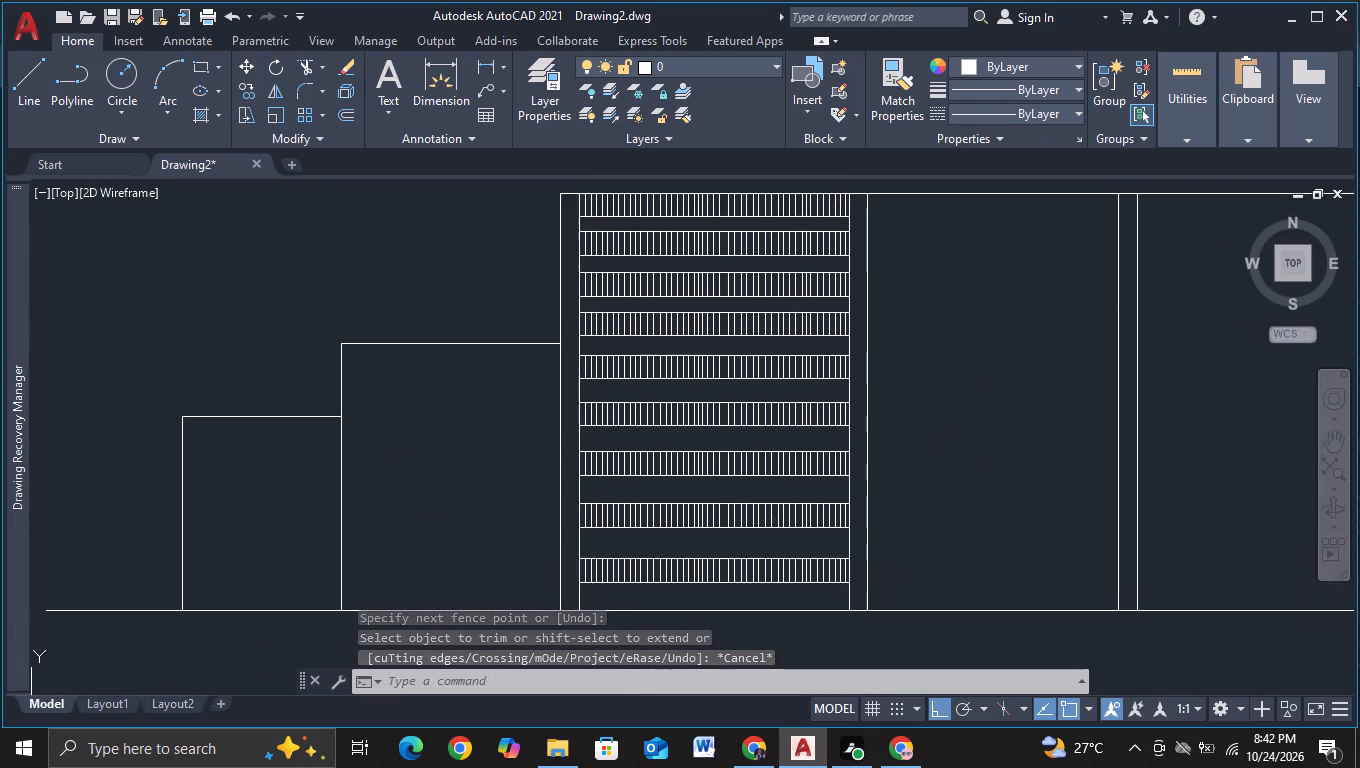
{"action": "middle_click_drag", "start_coordinate": [945, 473], "coordinate": [785, 468]}
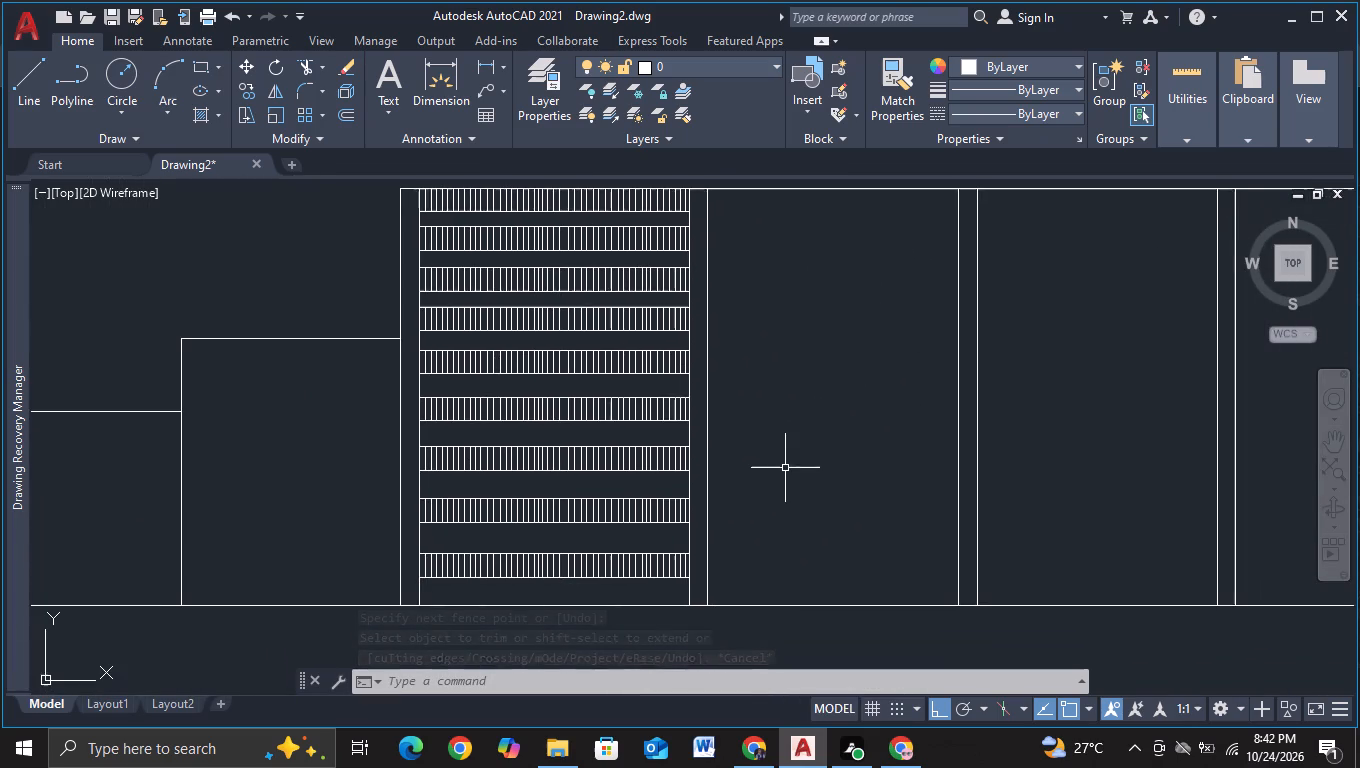
{"action": "scroll", "coordinate": [785, 468], "scroll_direction": "down", "scroll_amount": 1}
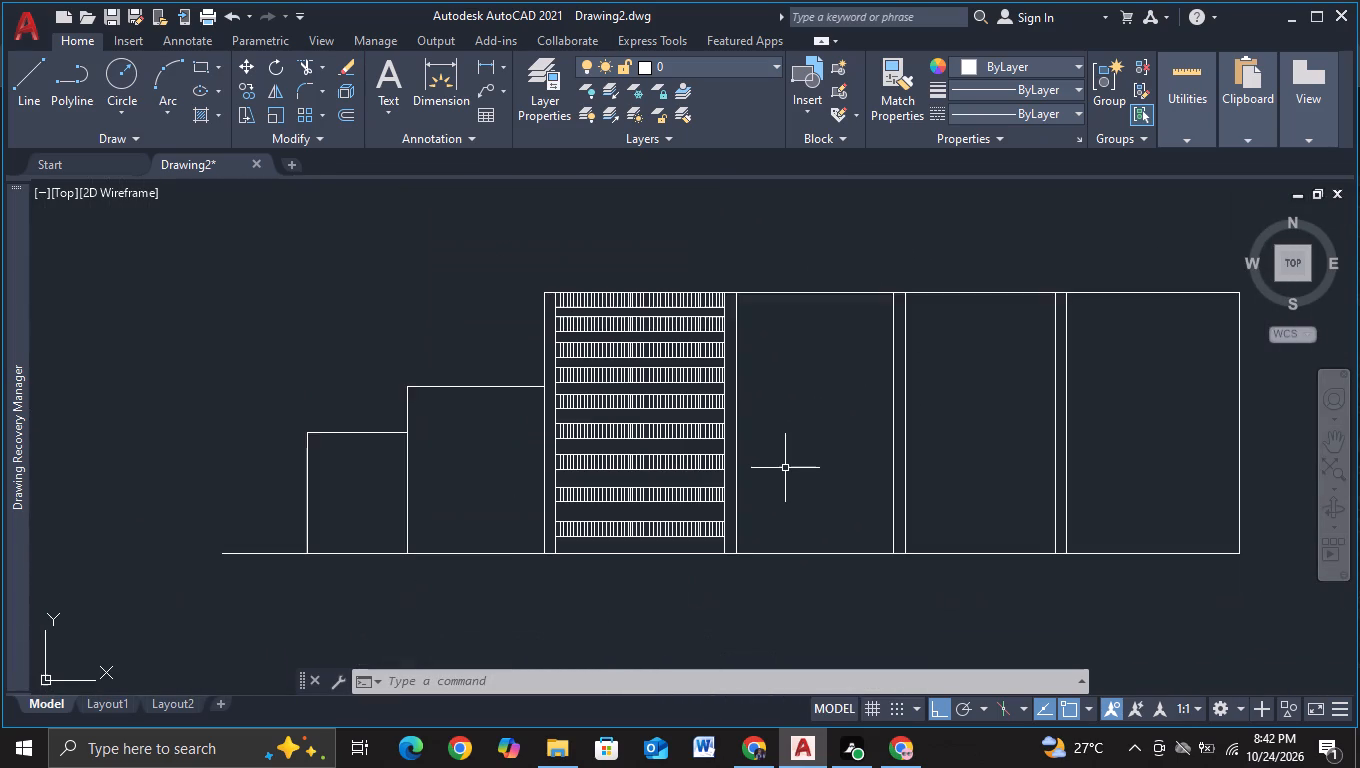
{"action": "scroll", "coordinate": [785, 468], "scroll_direction": "up", "scroll_amount": 1}
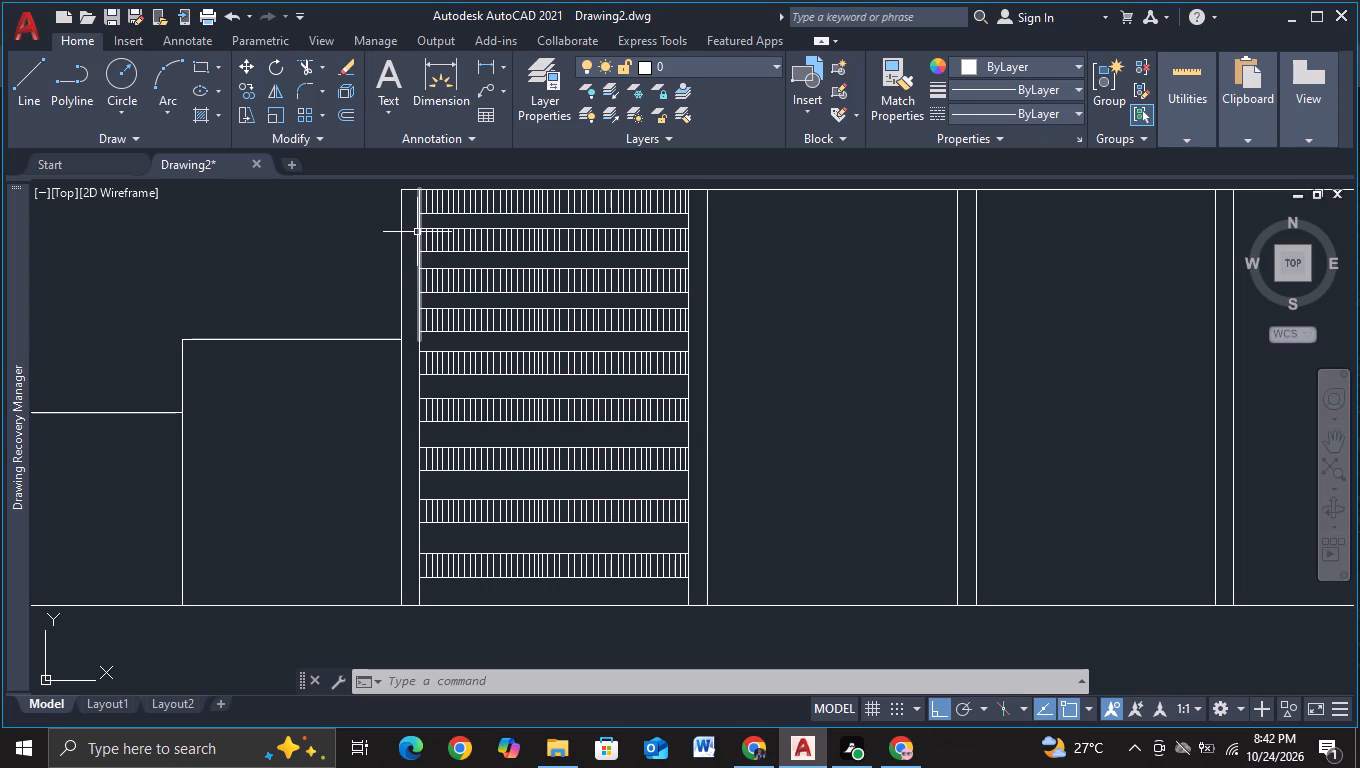
{"action": "middle_click_drag", "start_coordinate": [409, 237], "coordinate": [411, 275]}
{"action": "scroll", "coordinate": [411, 275], "scroll_direction": "up", "scroll_amount": 2}
{"action": "scroll", "coordinate": [410, 274], "scroll_direction": "down", "scroll_amount": 2}
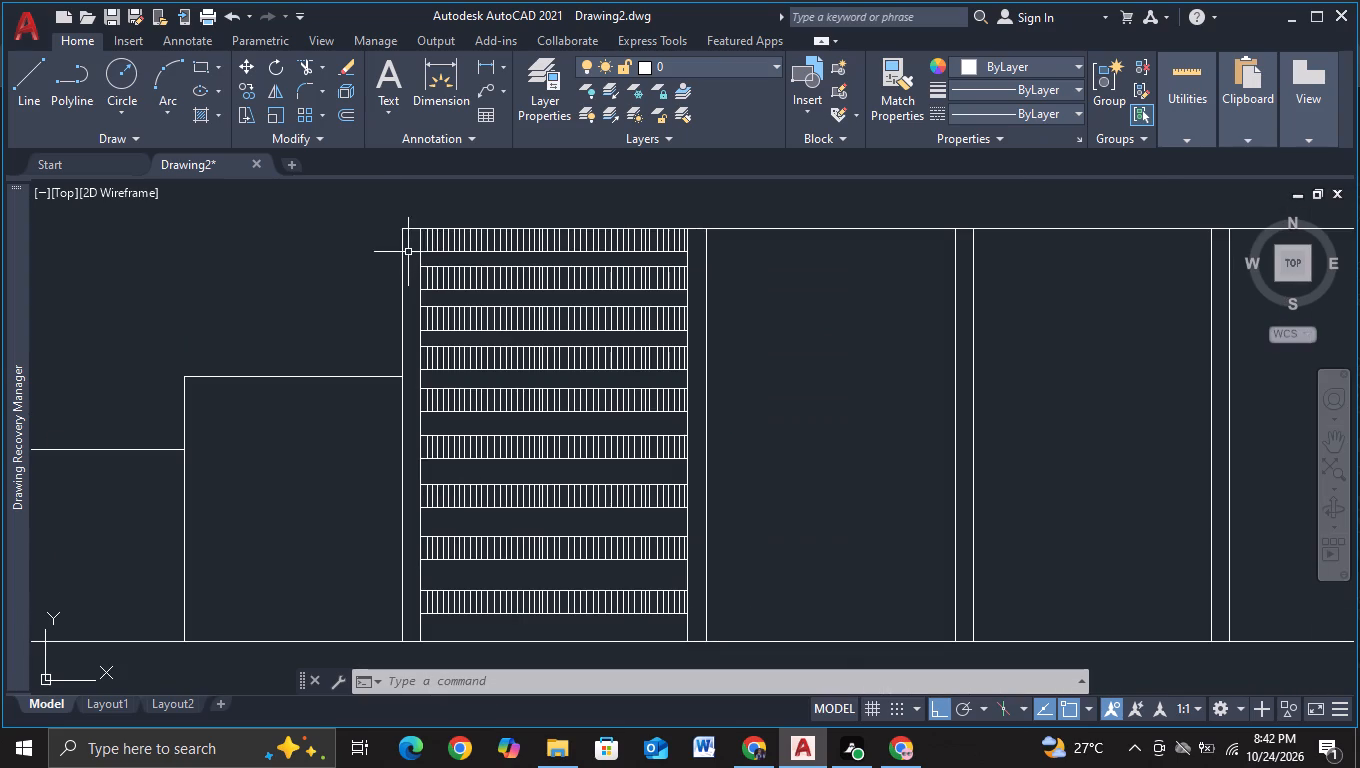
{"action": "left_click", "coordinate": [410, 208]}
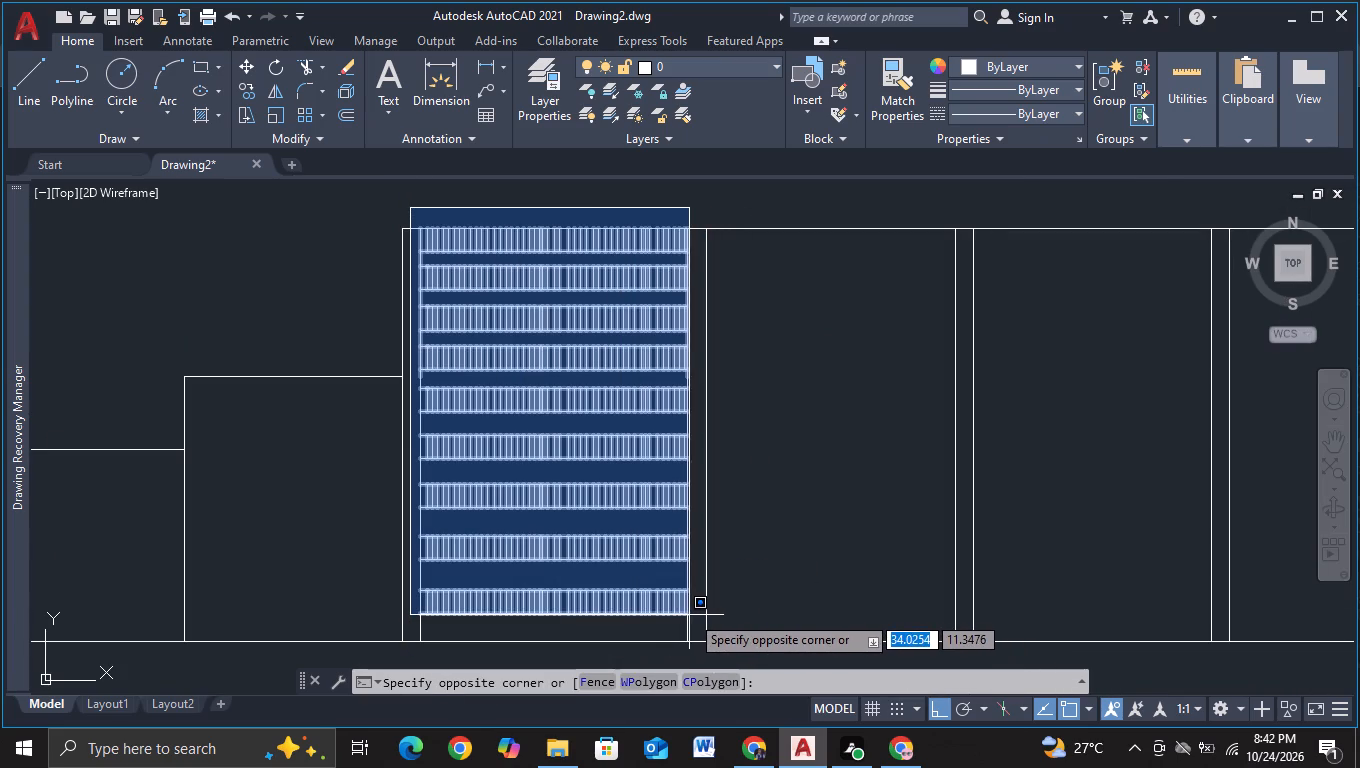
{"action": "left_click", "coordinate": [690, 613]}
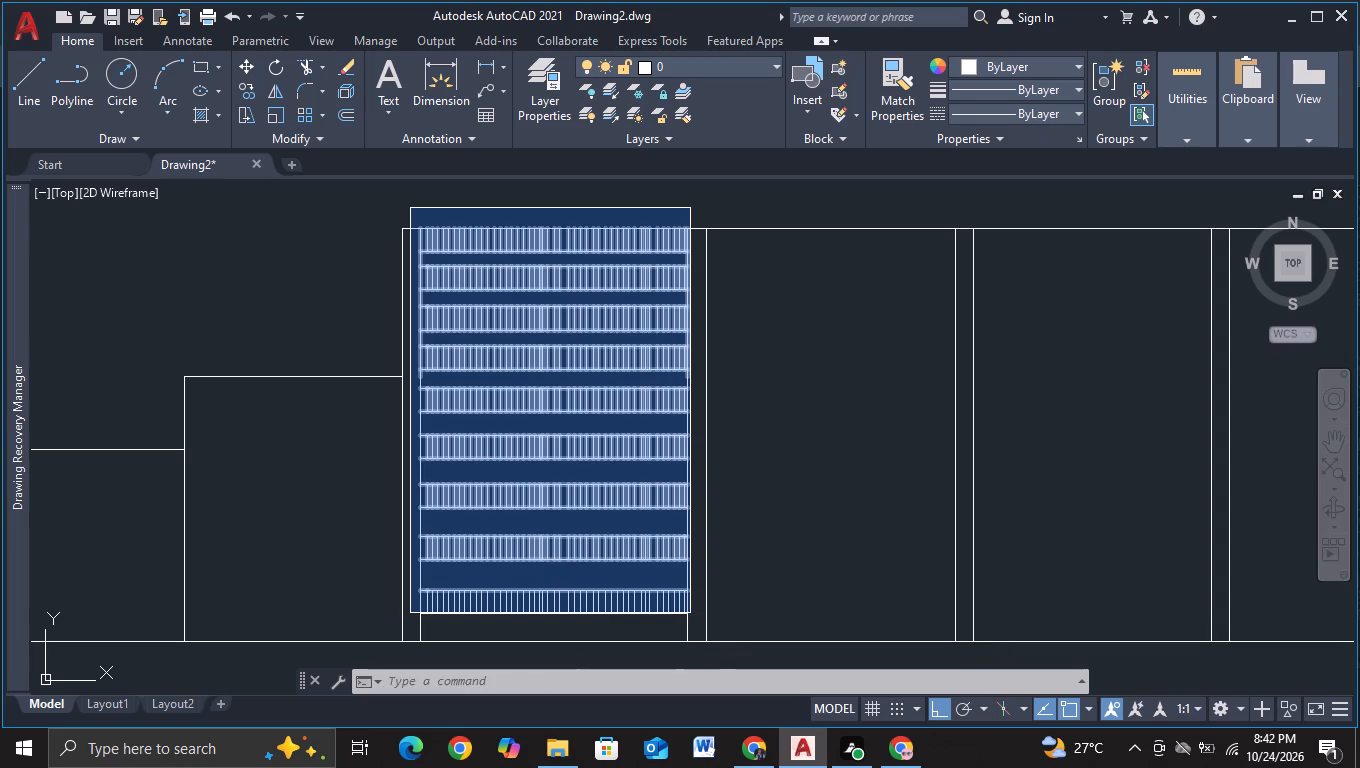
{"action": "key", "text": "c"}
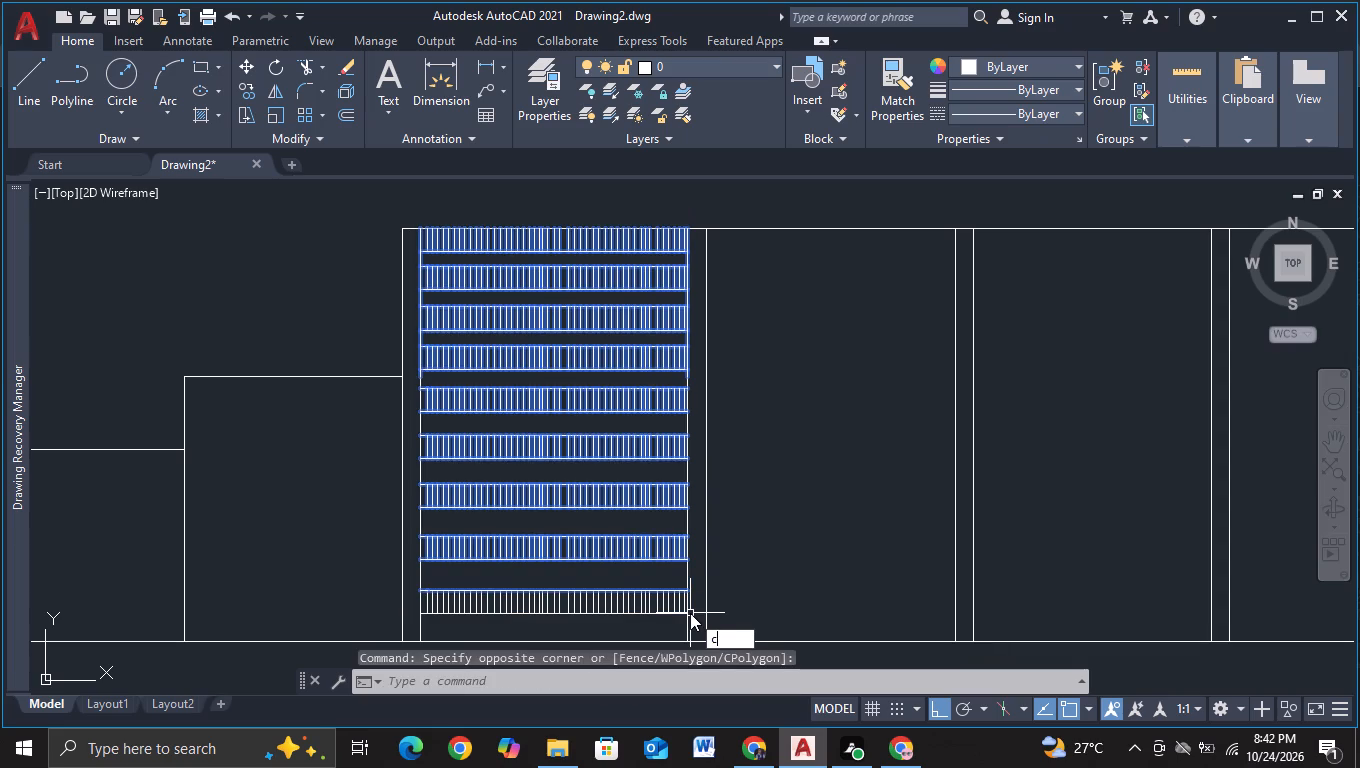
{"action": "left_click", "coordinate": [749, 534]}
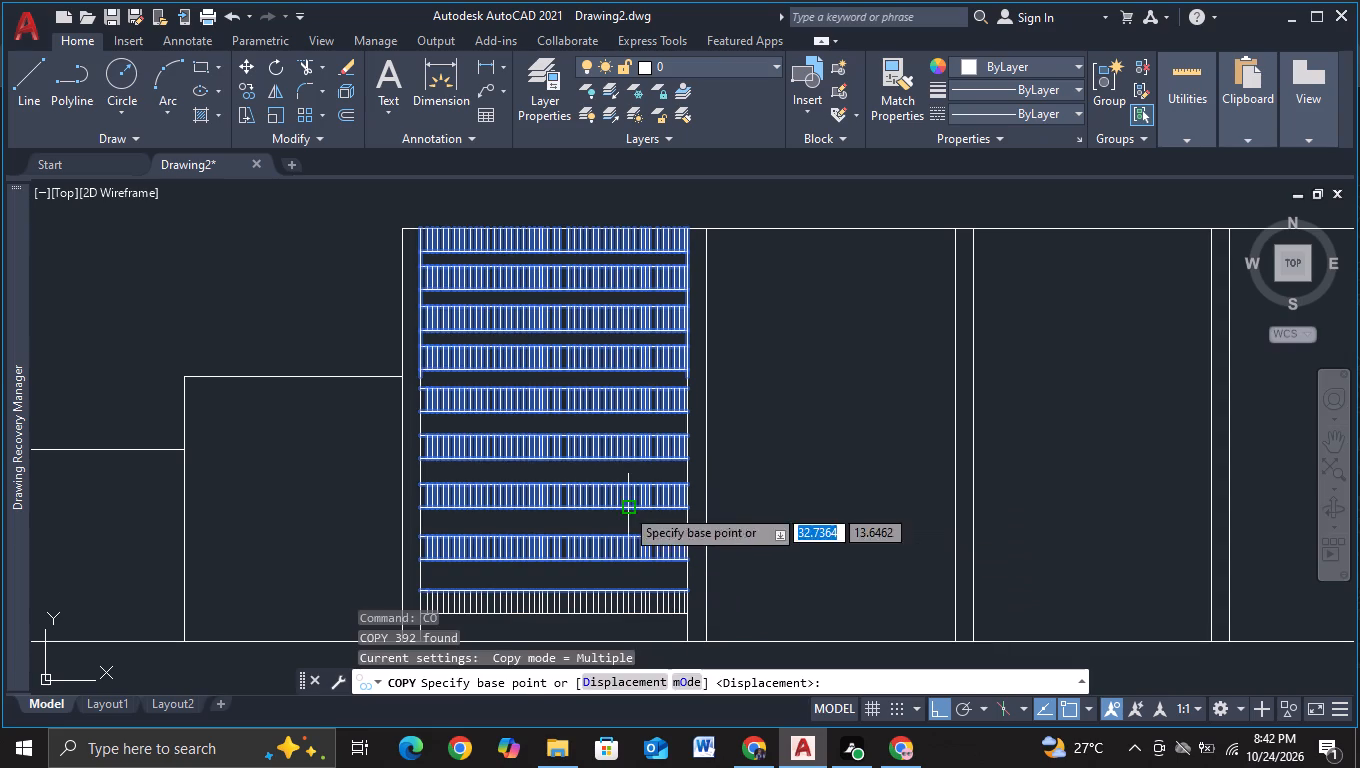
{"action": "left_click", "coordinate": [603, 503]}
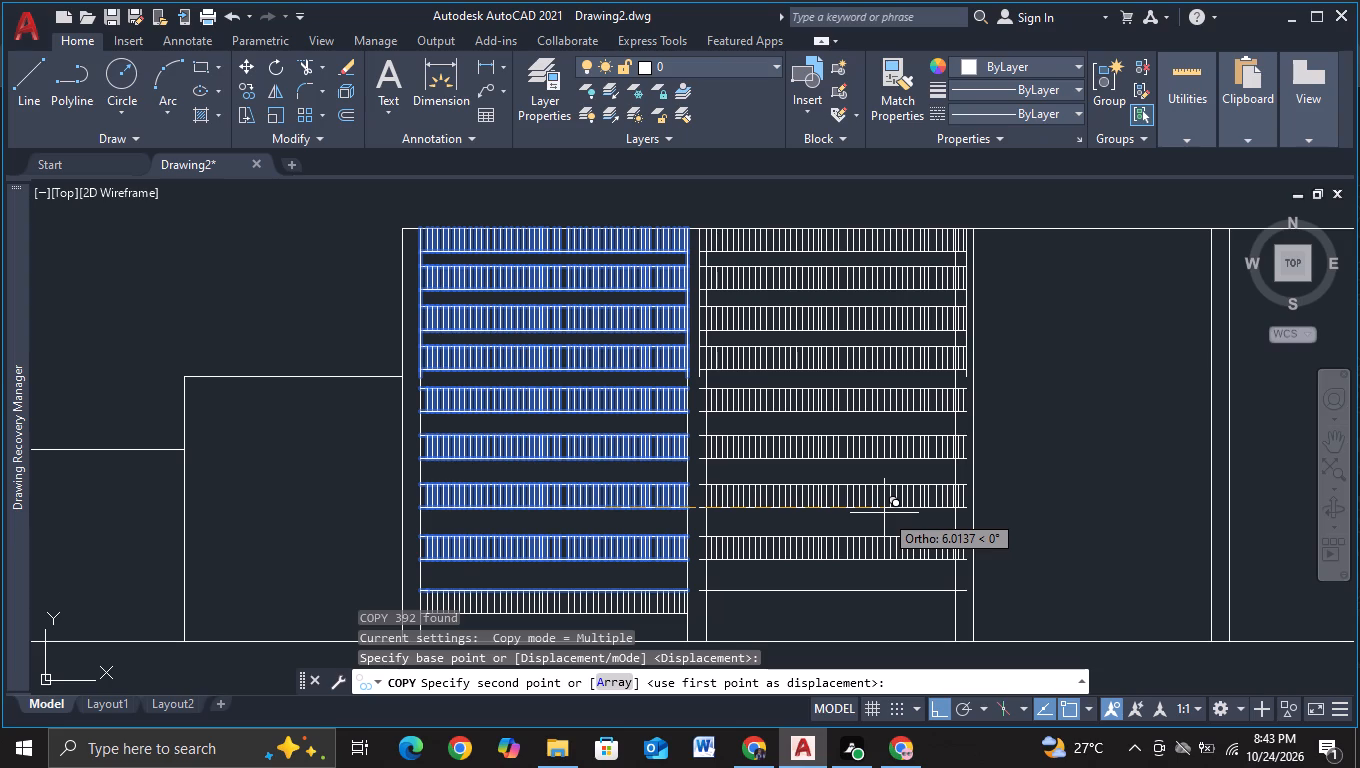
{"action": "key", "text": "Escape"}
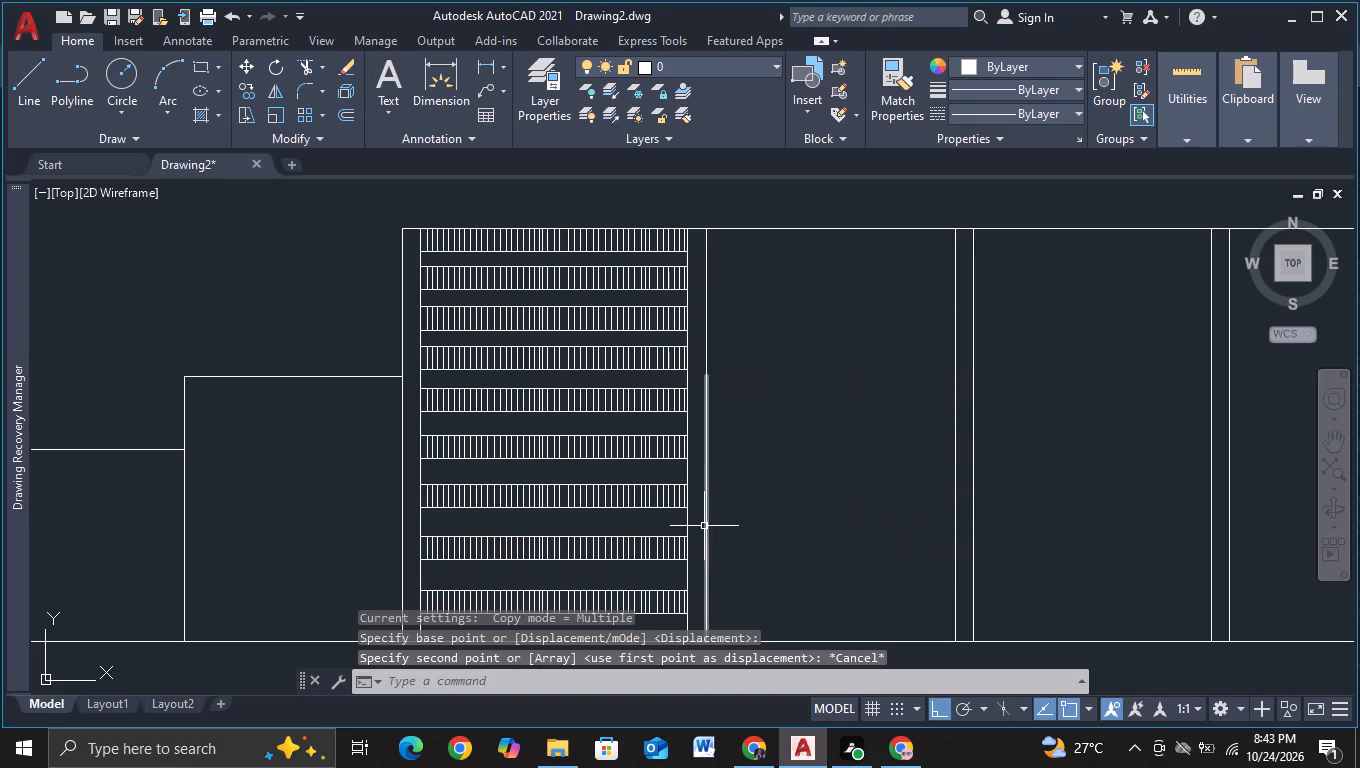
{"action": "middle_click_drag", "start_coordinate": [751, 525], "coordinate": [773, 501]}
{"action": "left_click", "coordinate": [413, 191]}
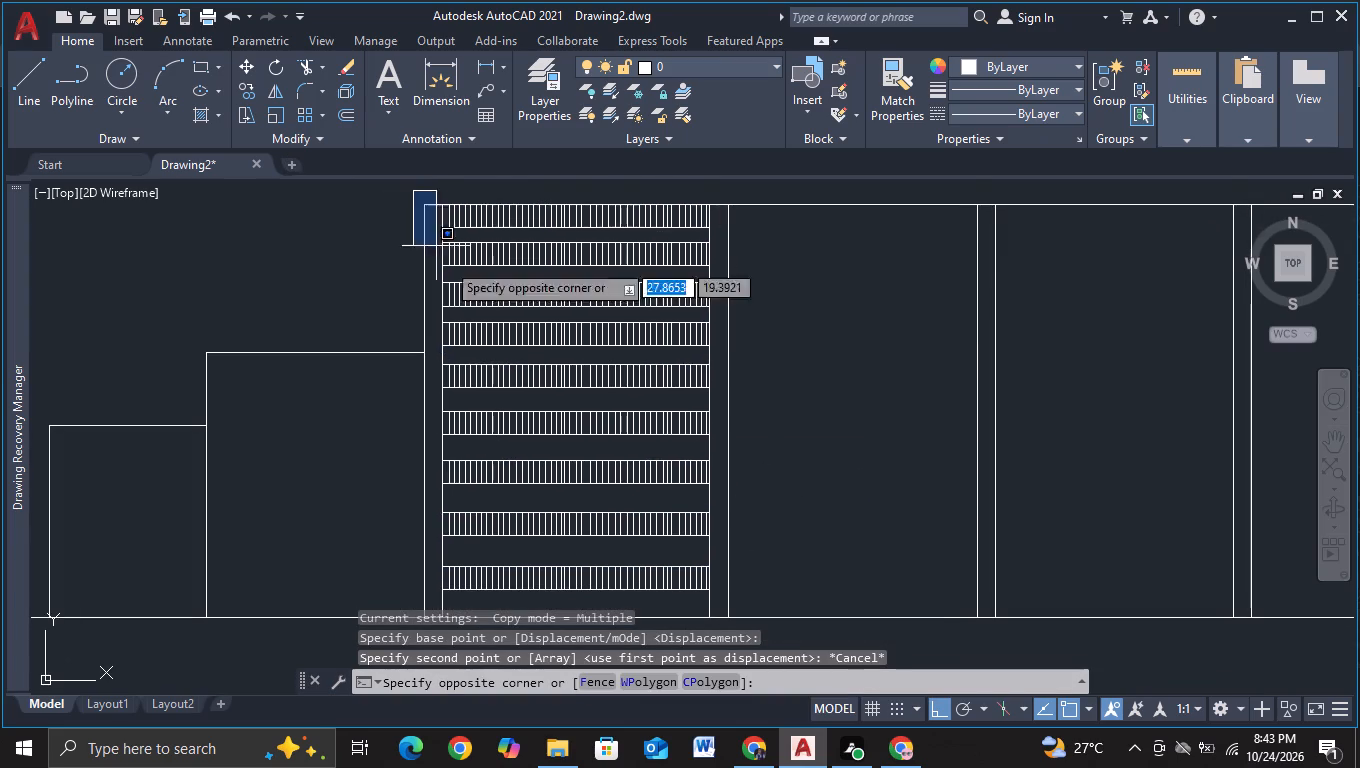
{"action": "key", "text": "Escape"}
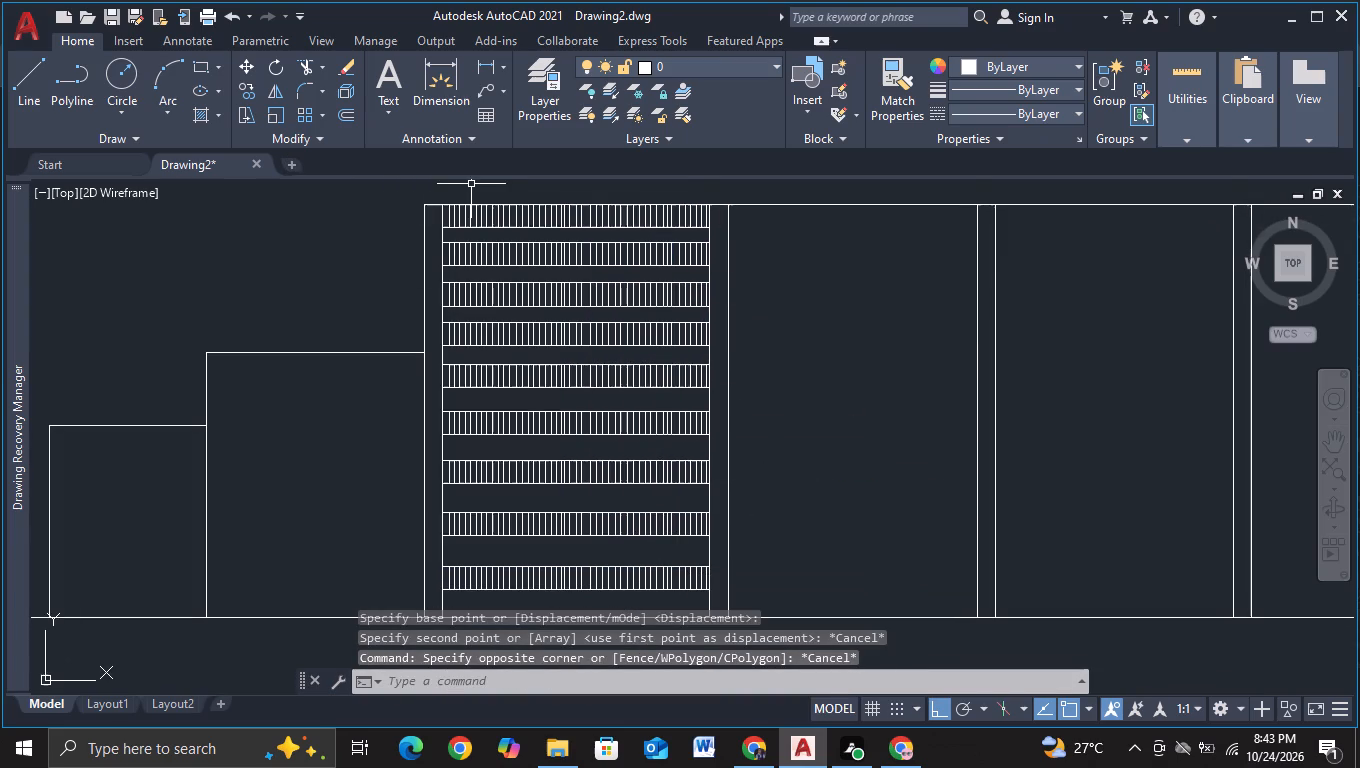
Copy all nine slatted bands about 6.1 units horizontally into the neighbouring bay to the right.
{"action": "left_click", "coordinate": [431, 182]}
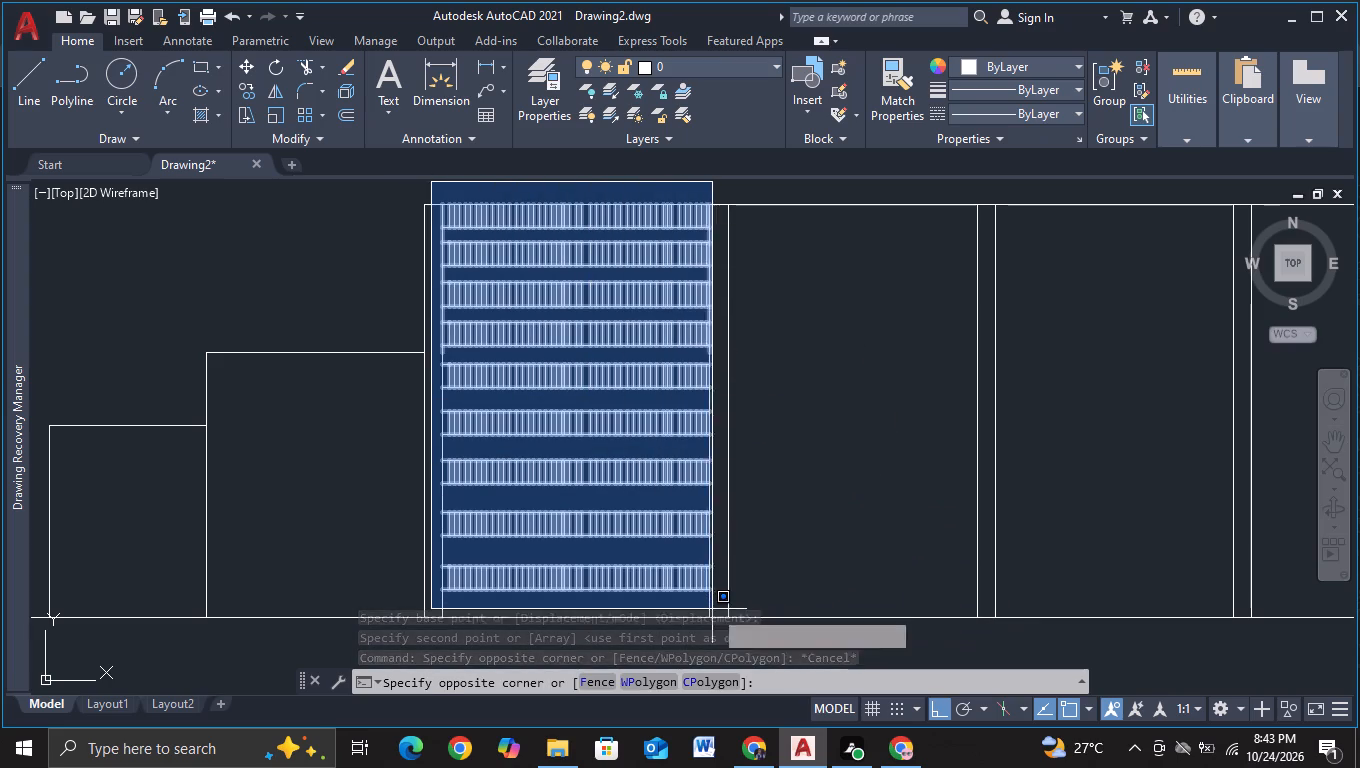
{"action": "left_click", "coordinate": [715, 604]}
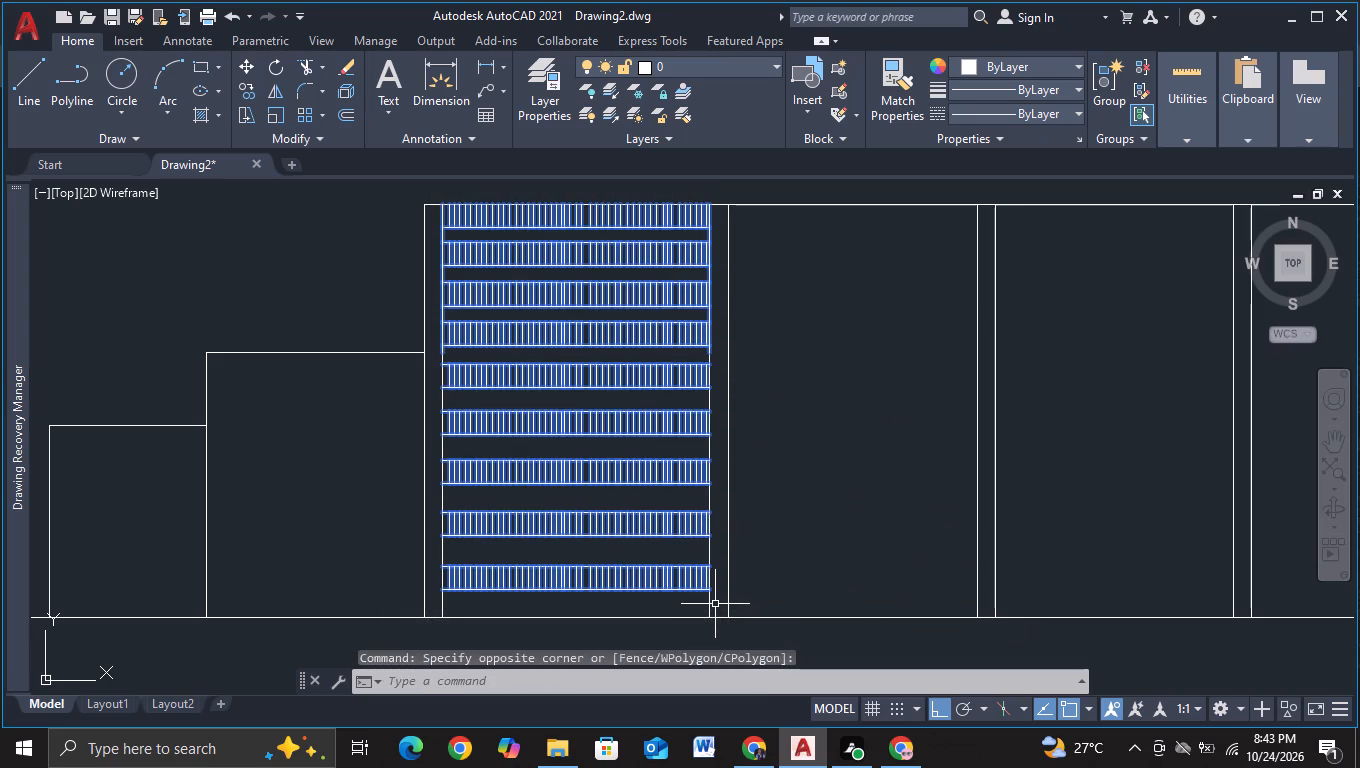
{"action": "key", "text": "c"}
{"action": "left_click", "coordinate": [847, 667]}
{"action": "left_click", "coordinate": [670, 547]}
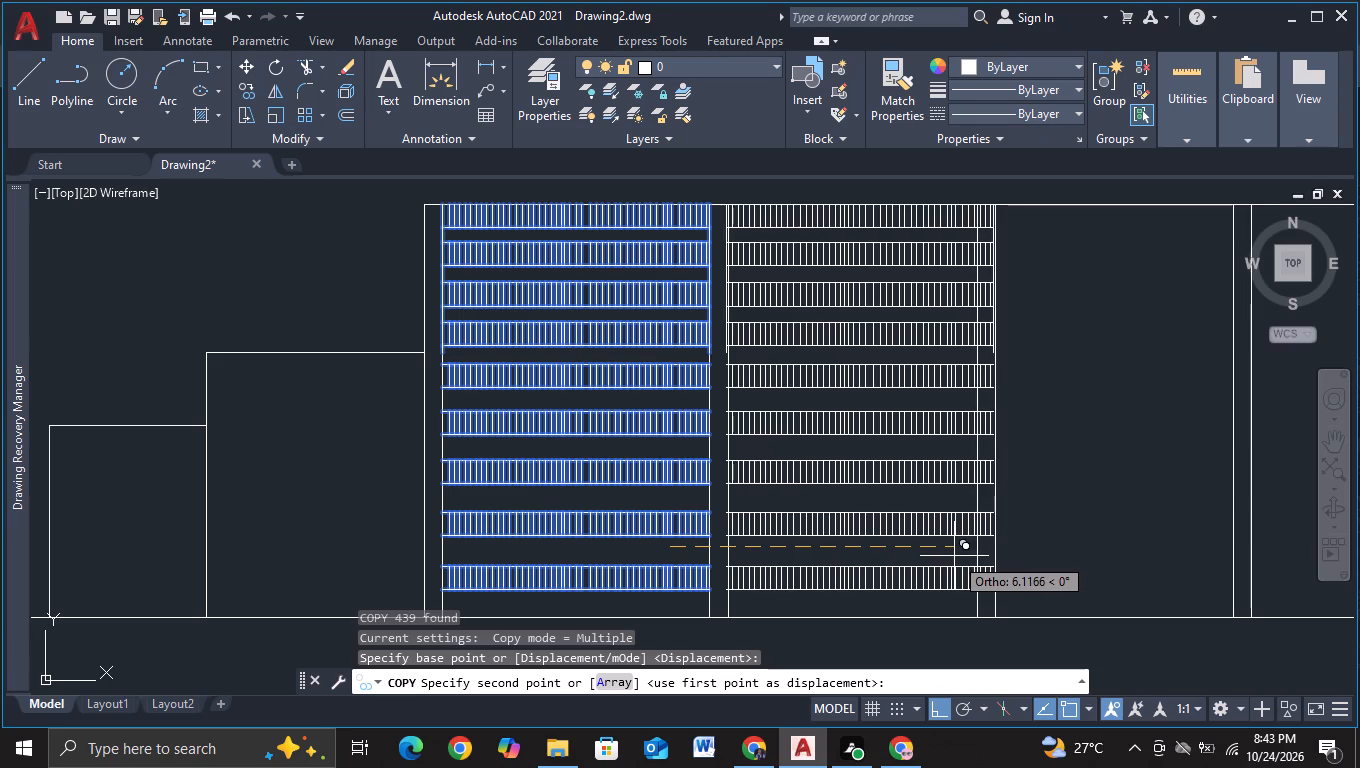
{"action": "scroll", "coordinate": [954, 556], "scroll_direction": "up", "scroll_amount": 2}
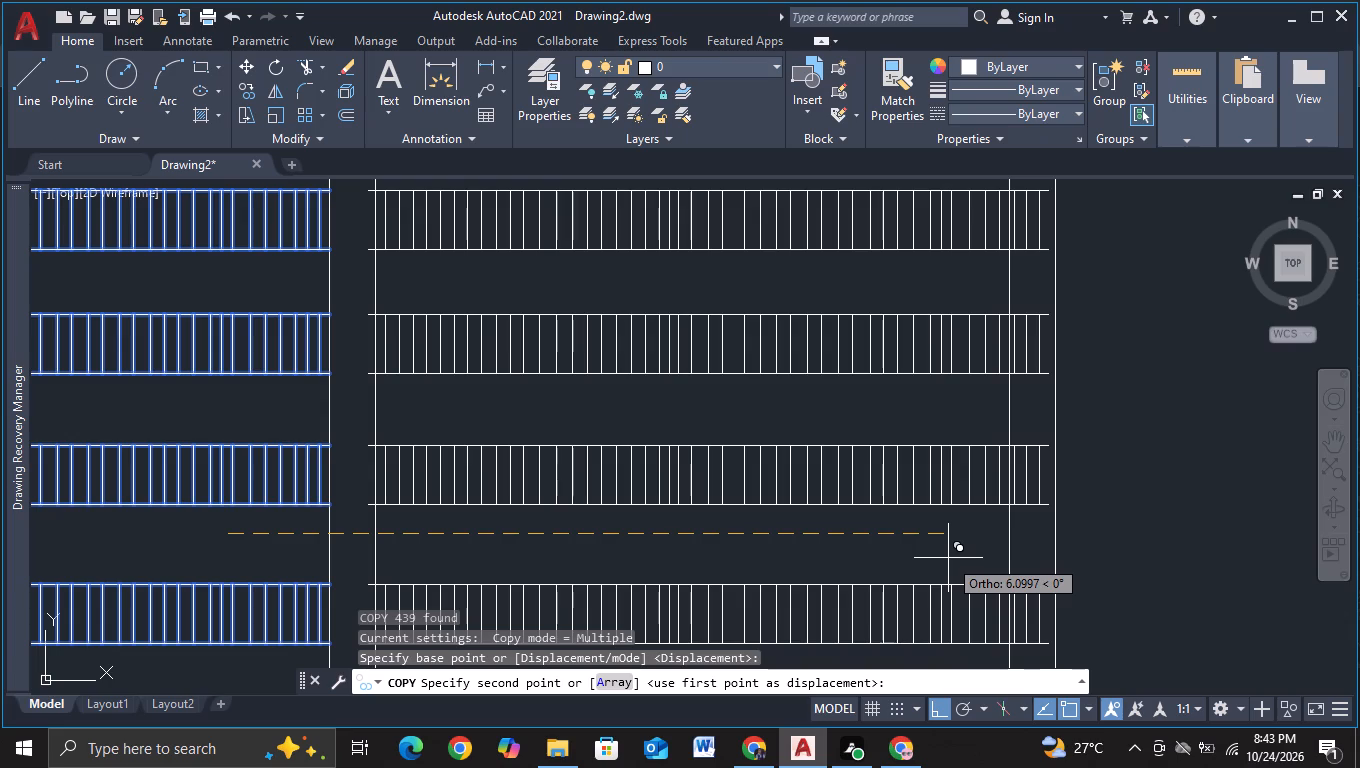
{"action": "left_click", "coordinate": [948, 558]}
{"action": "key", "text": "Escape"}
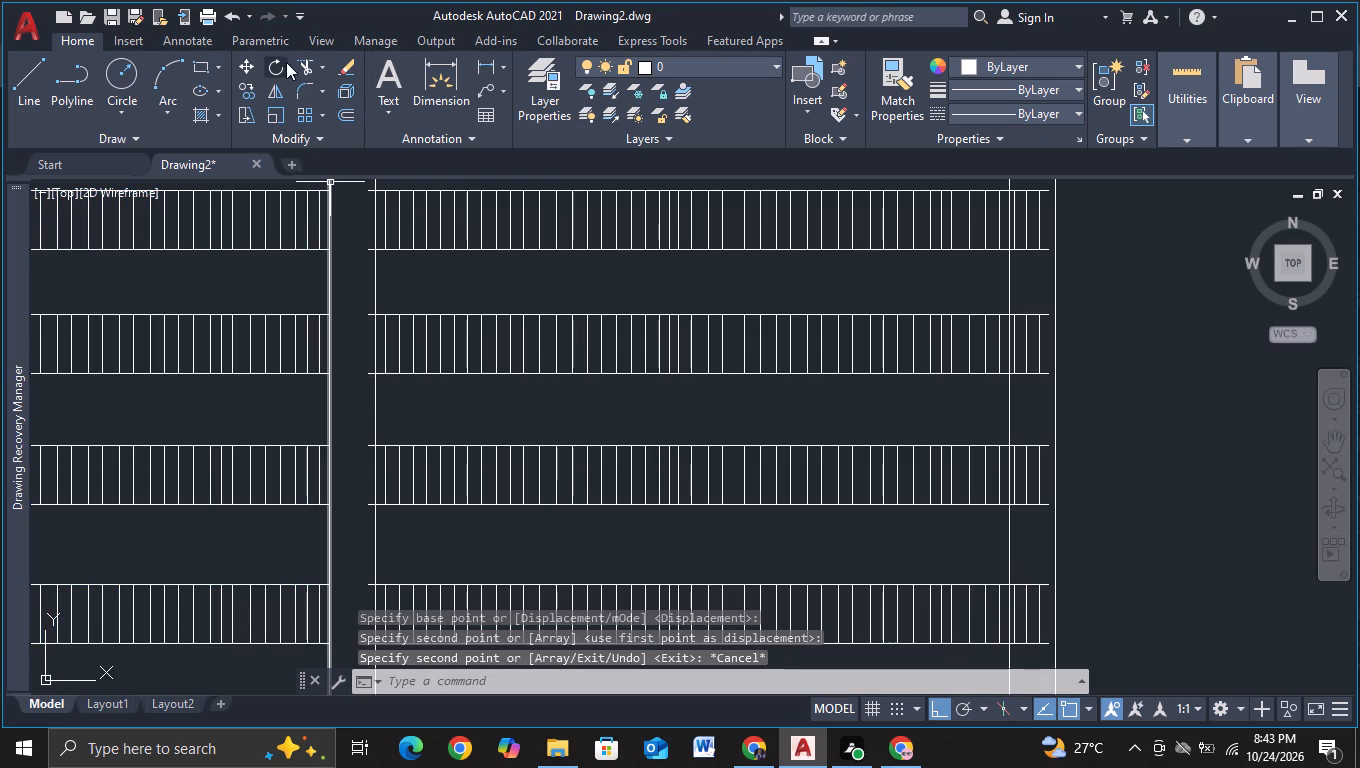
Trim the left overhangs of the copied fourth- and fifth-lowest bands back to the column's bay-side edge.
{"action": "left_click", "coordinate": [299, 68]}
{"action": "middle_click_drag", "start_coordinate": [405, 285], "coordinate": [406, 285]}
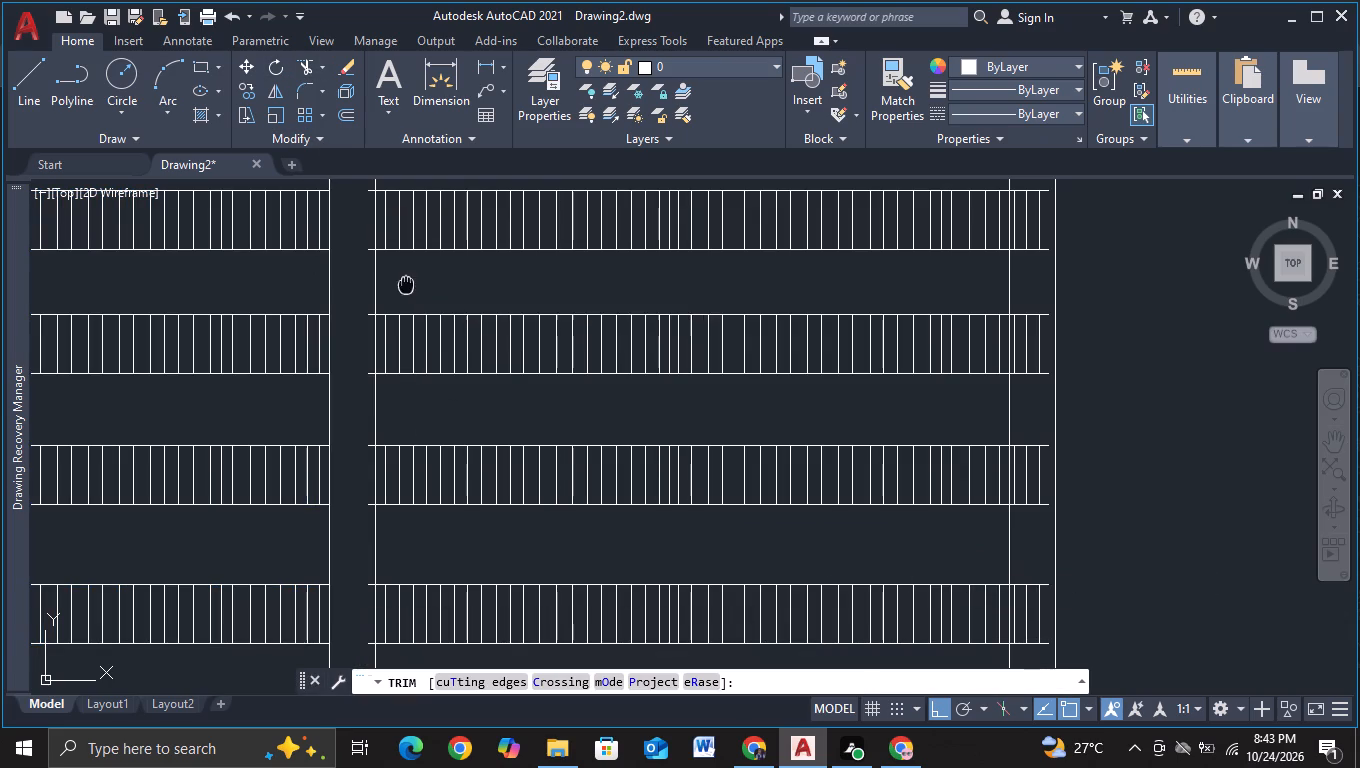
{"action": "middle_click_drag", "start_coordinate": [406, 285], "coordinate": [505, 421]}
{"action": "scroll", "coordinate": [458, 328], "scroll_direction": "up", "scroll_amount": 3}
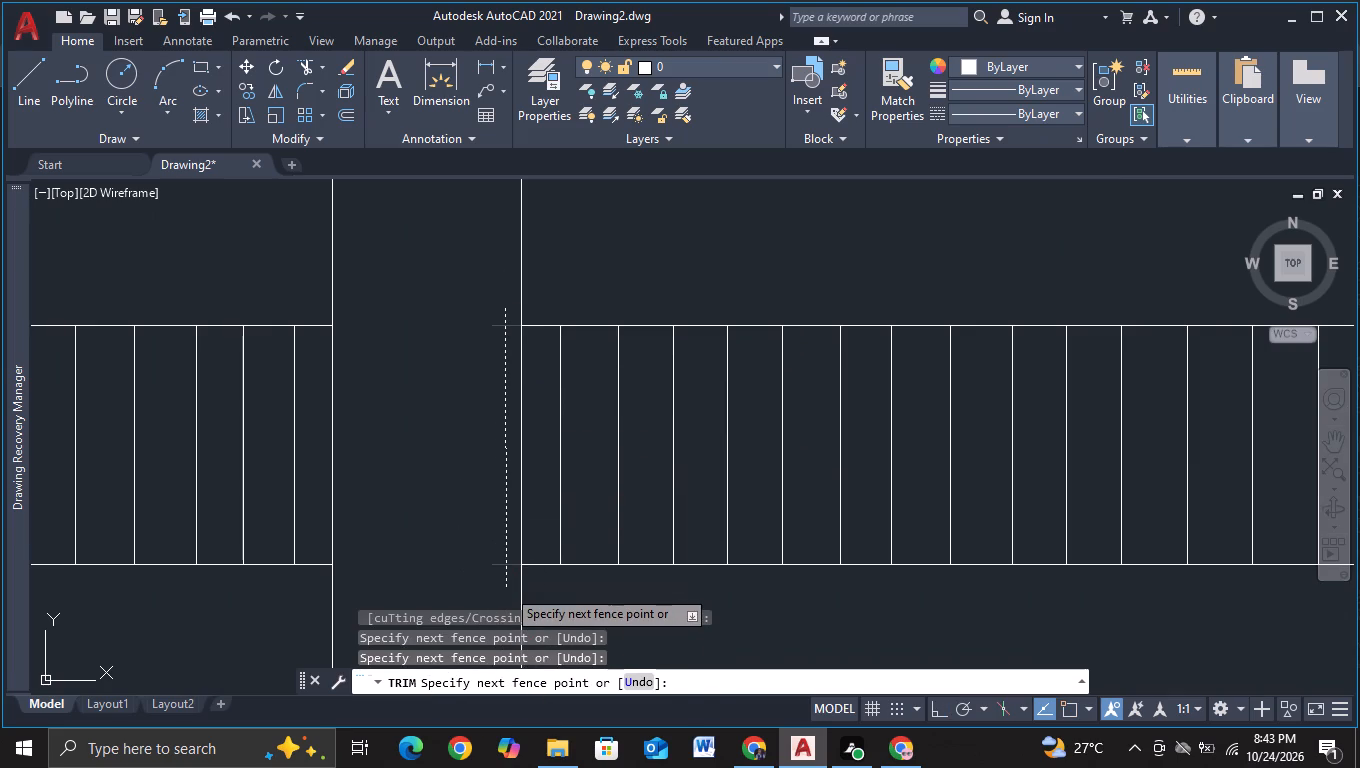
{"action": "scroll", "coordinate": [479, 436], "scroll_direction": "down", "scroll_amount": 2}
{"action": "middle_click_drag", "start_coordinate": [449, 367], "coordinate": [425, 574]}
{"action": "scroll", "coordinate": [433, 538], "scroll_direction": "up", "scroll_amount": 1}
{"action": "left_click", "coordinate": [484, 306]}
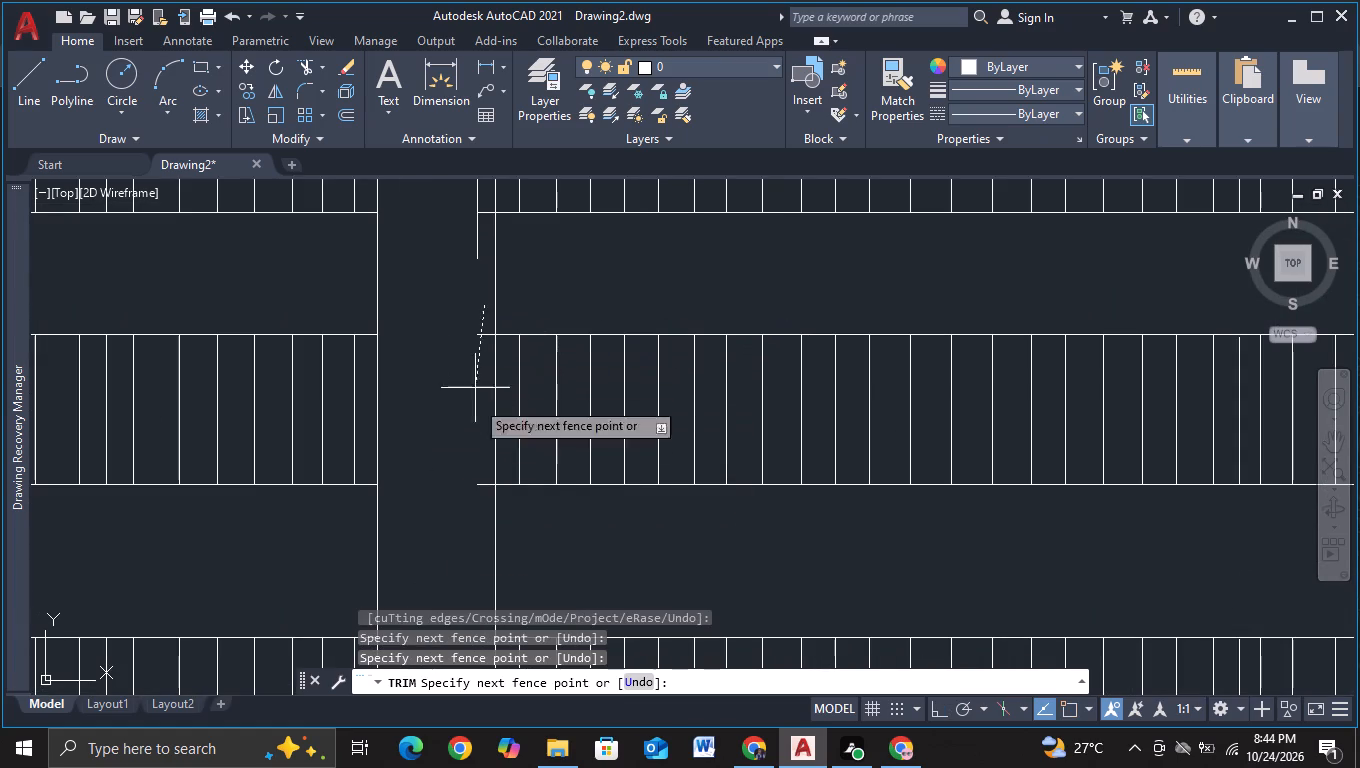
{"action": "left_click", "coordinate": [481, 544]}
{"action": "middle_click_drag", "start_coordinate": [450, 414], "coordinate": [404, 740]}
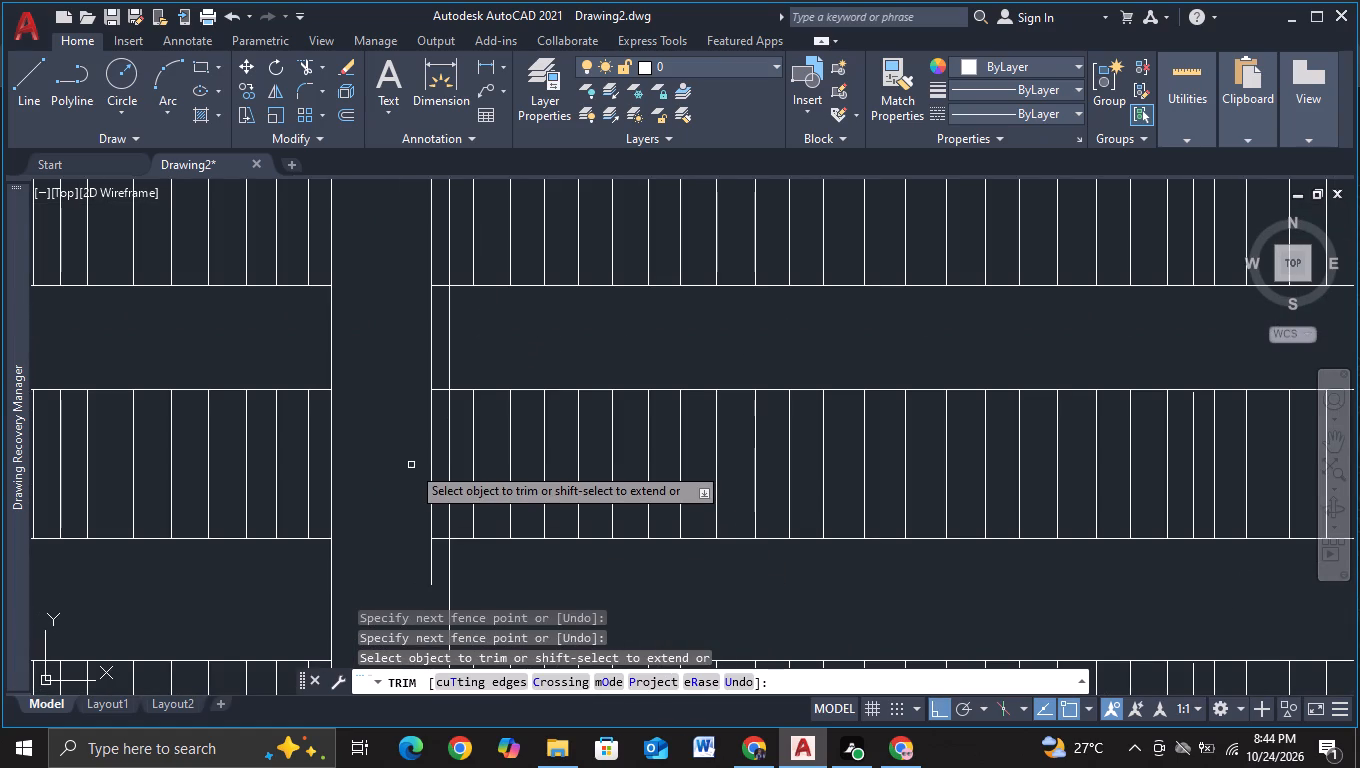
{"action": "key", "text": "Escape"}
Delete the stray vertical line copied along the left ends of the new bay's upper bands.
{"action": "left_click", "coordinate": [432, 454]}
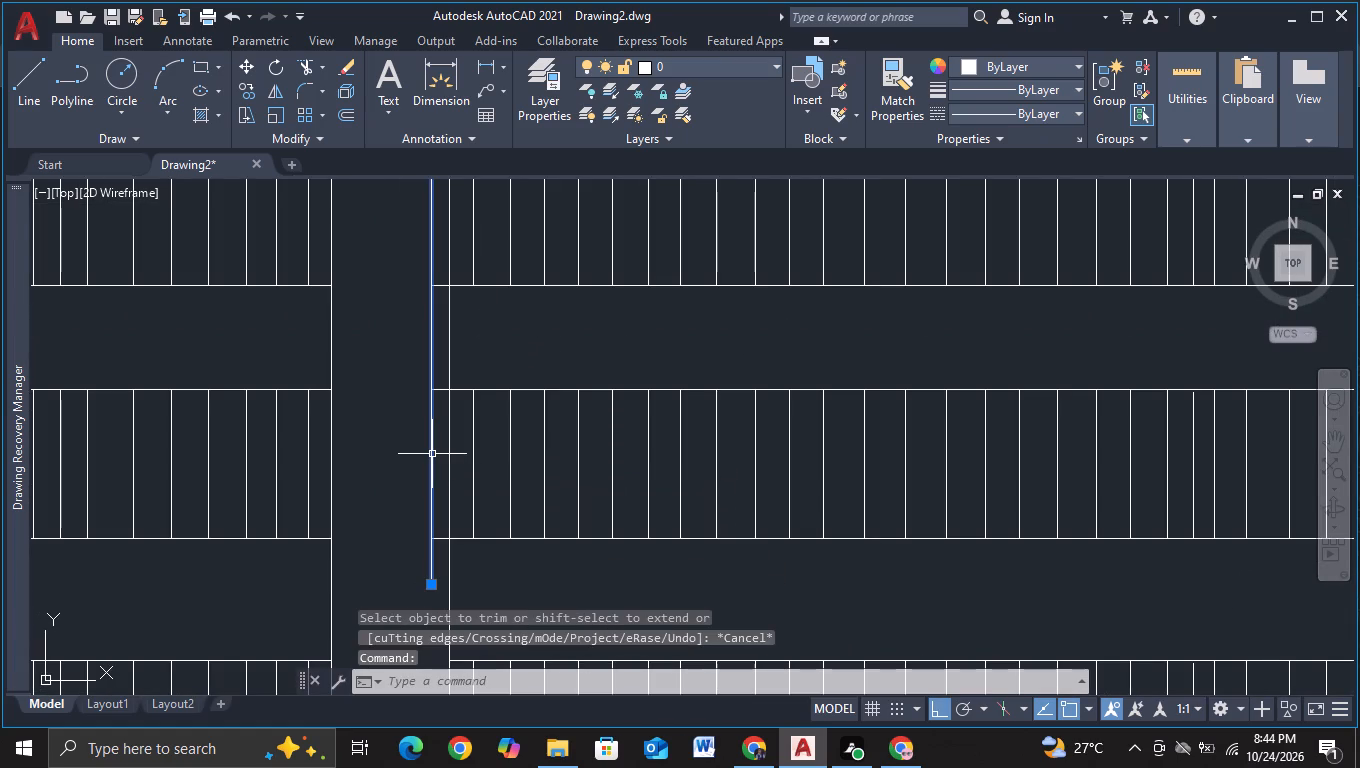
{"action": "key", "text": "Delete"}
{"action": "key", "text": "Escape"}
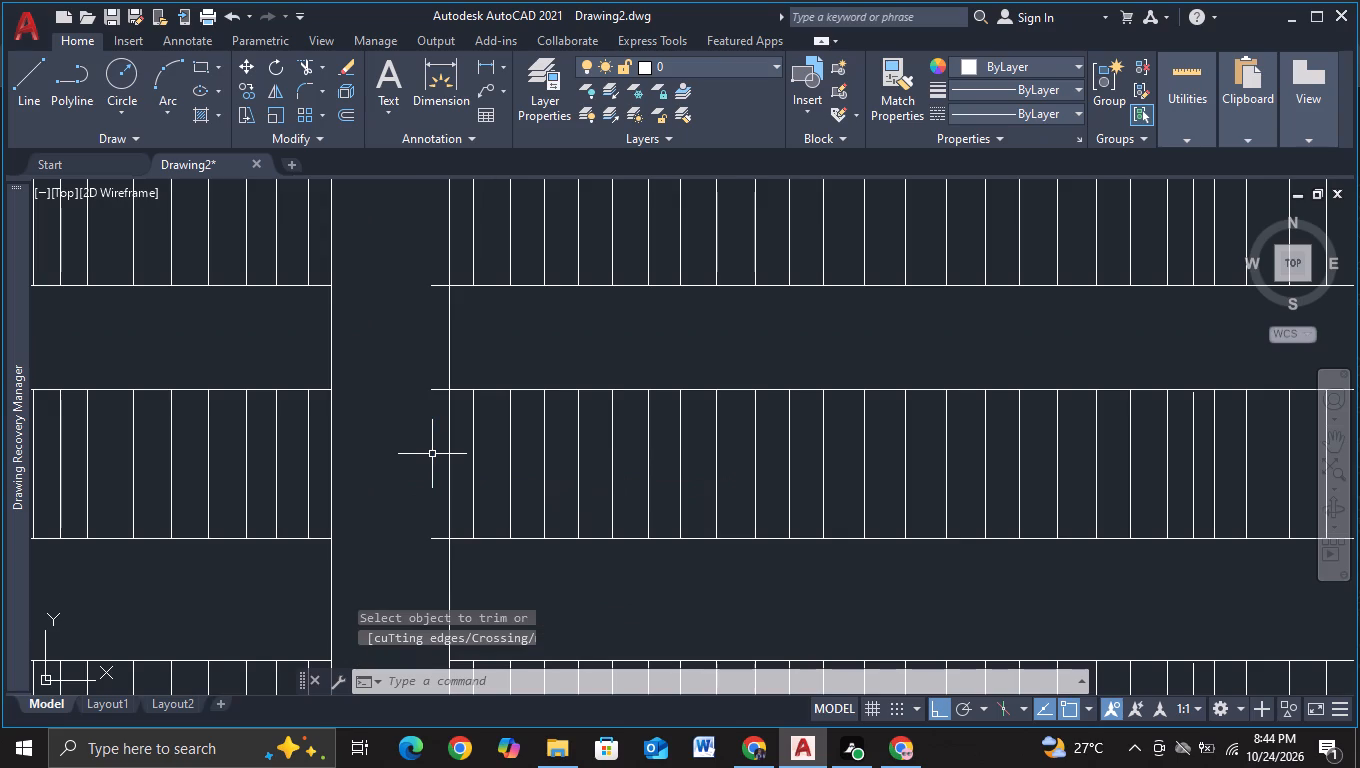
Trim the left overhangs of the copied bay's top four bands back to the column's bay-side edge.
{"action": "left_click", "coordinate": [300, 69]}
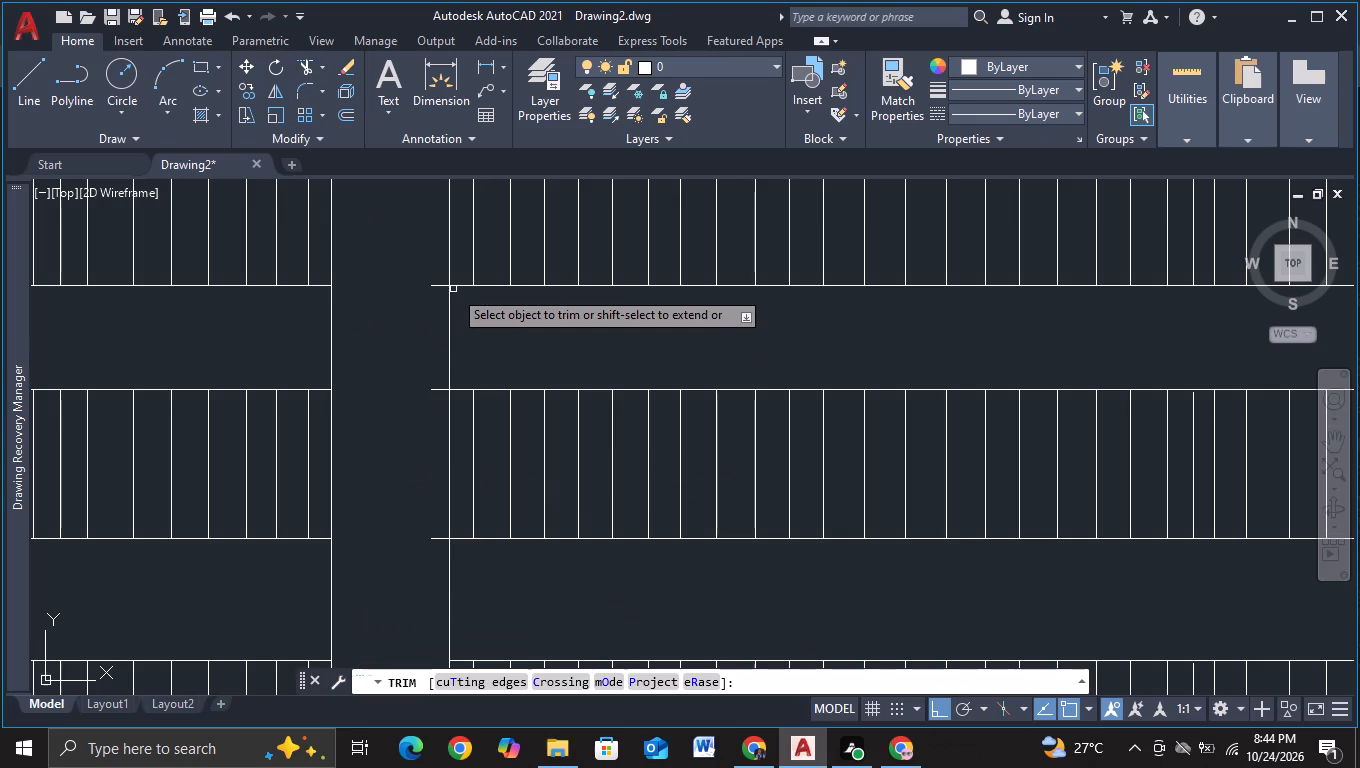
{"action": "left_click", "coordinate": [433, 267]}
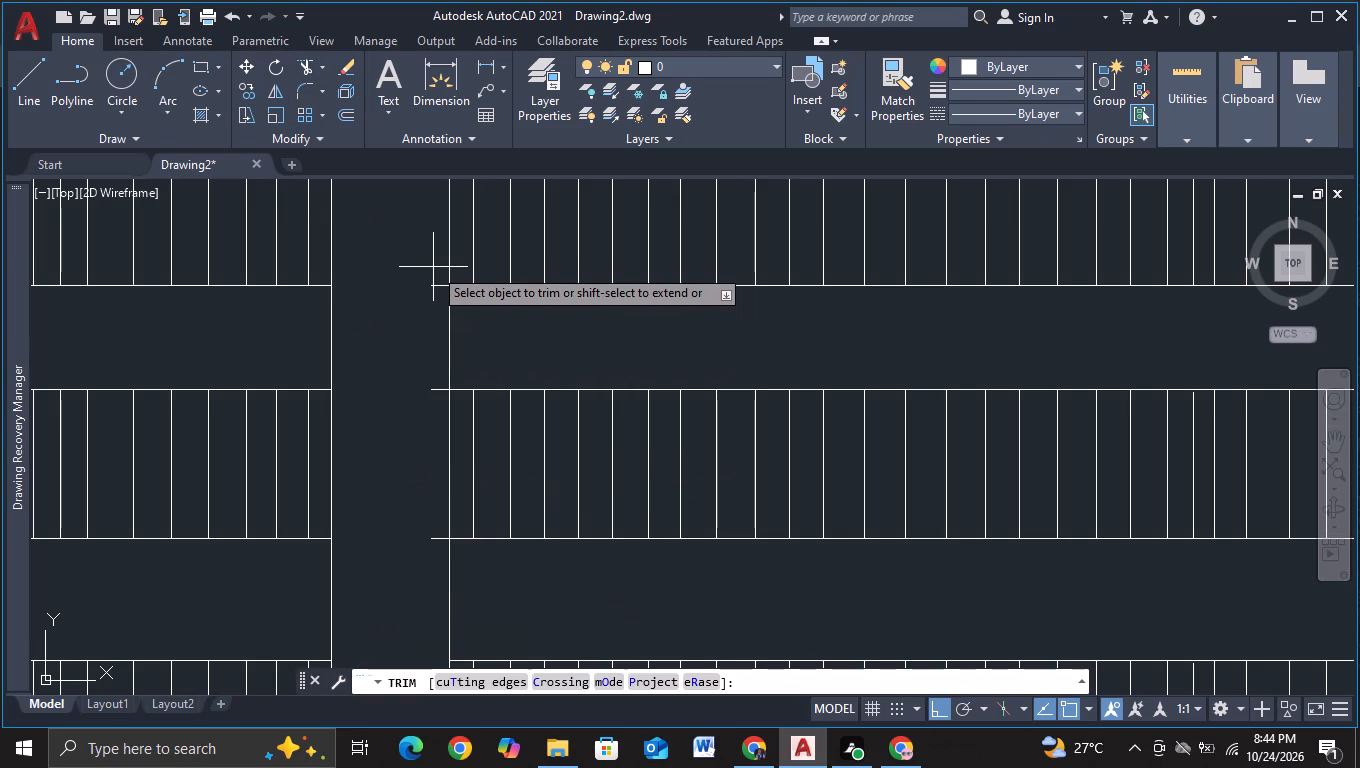
{"action": "left_click", "coordinate": [432, 574]}
{"action": "middle_click_drag", "start_coordinate": [409, 493], "coordinate": [421, 627]}
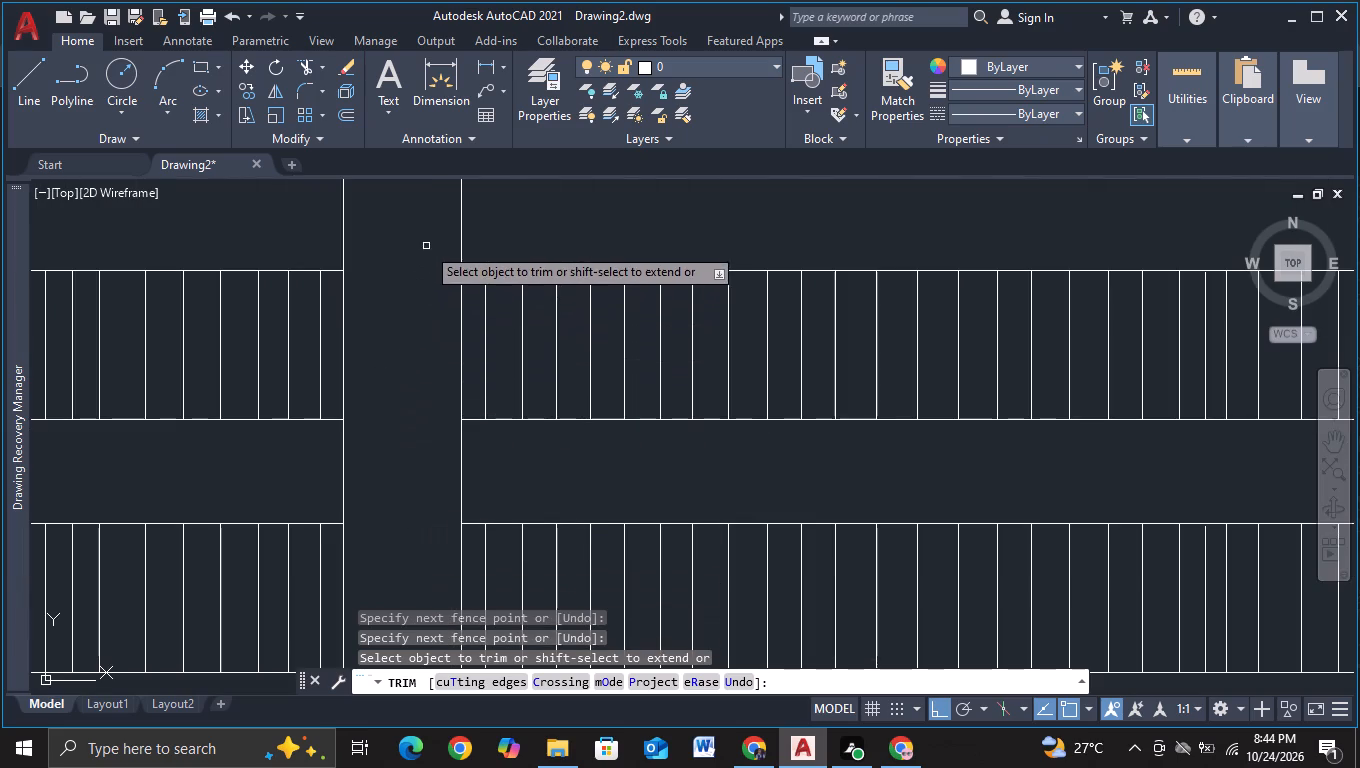
{"action": "left_click", "coordinate": [448, 243]}
{"action": "left_click", "coordinate": [447, 310]}
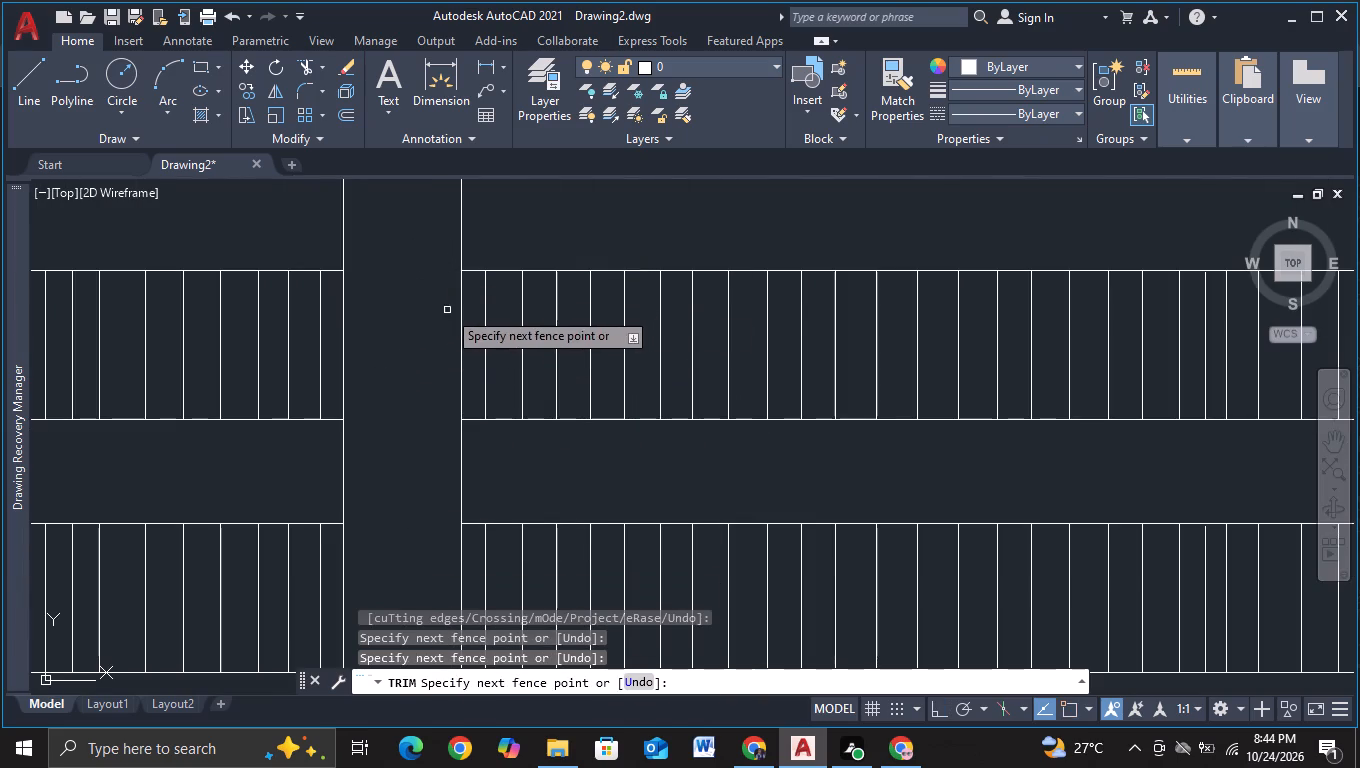
{"action": "scroll", "coordinate": [417, 326], "scroll_direction": "down", "scroll_amount": 2}
{"action": "middle_click_drag", "start_coordinate": [426, 249], "coordinate": [422, 337]}
{"action": "scroll", "coordinate": [422, 337], "scroll_direction": "up", "scroll_amount": 2}
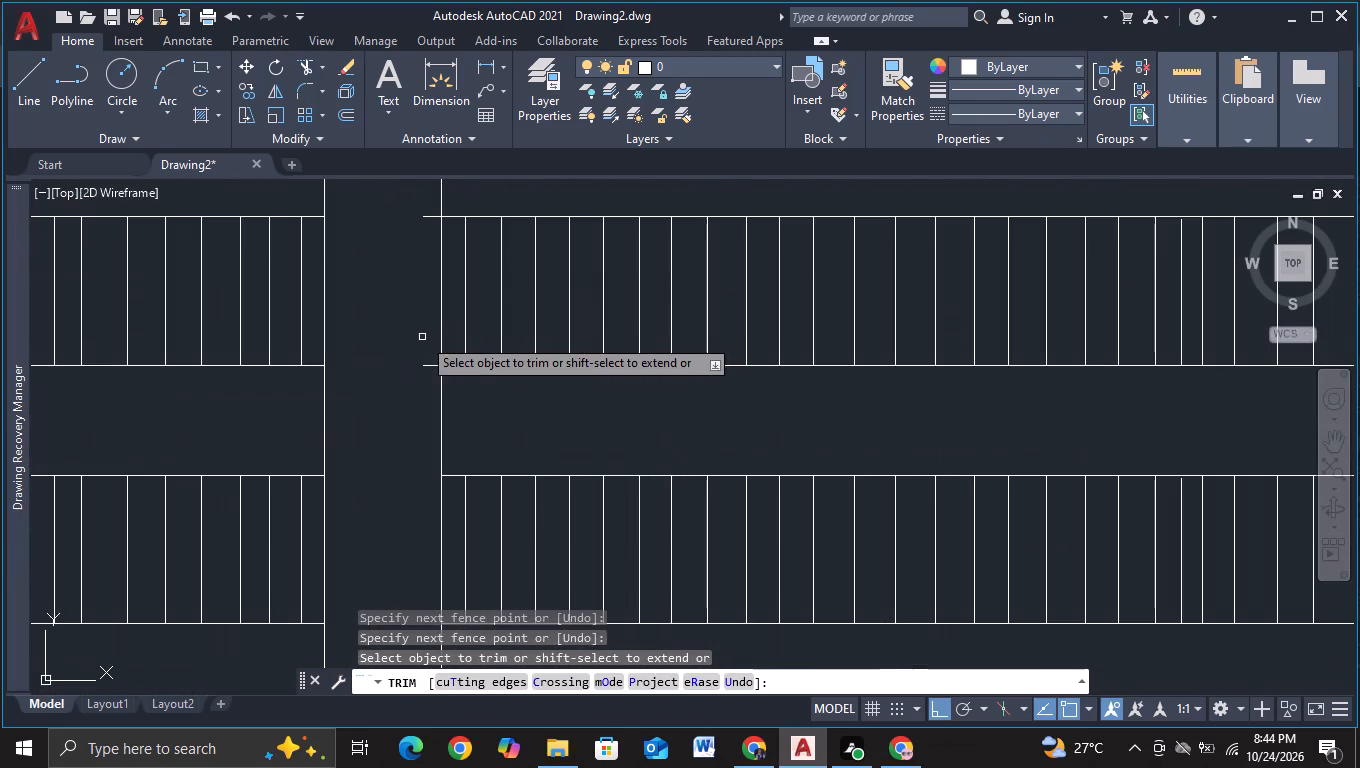
{"action": "left_click", "coordinate": [428, 199]}
{"action": "left_click", "coordinate": [429, 402]}
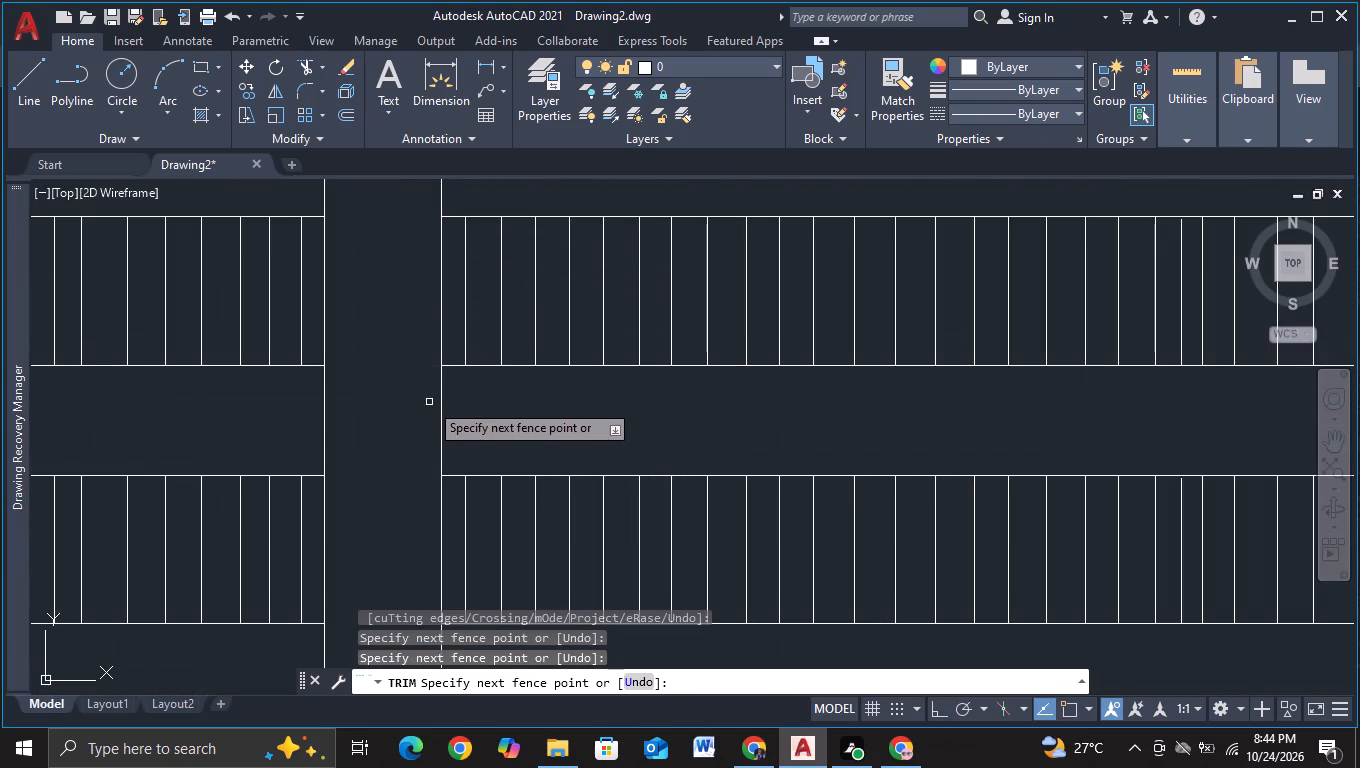
{"action": "middle_click_drag", "start_coordinate": [388, 341], "coordinate": [417, 592]}
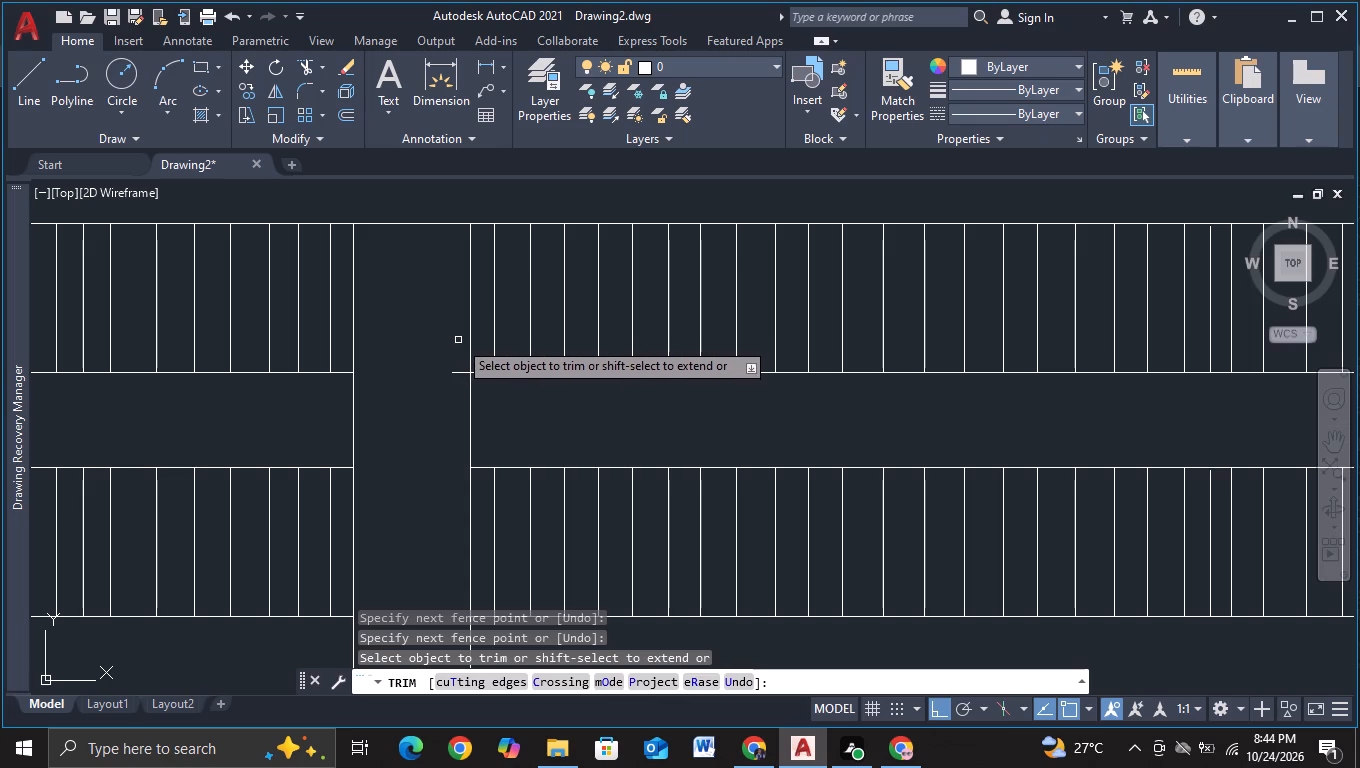
{"action": "left_click", "coordinate": [457, 341]}
{"action": "left_click", "coordinate": [456, 414]}
Trim the left overhangs of the copied third-lowest band's top and bottom lines back to the column edge.
{"action": "scroll", "coordinate": [448, 418], "scroll_direction": "down", "scroll_amount": 2}
{"action": "middle_click_drag", "start_coordinate": [435, 429], "coordinate": [427, 385]}
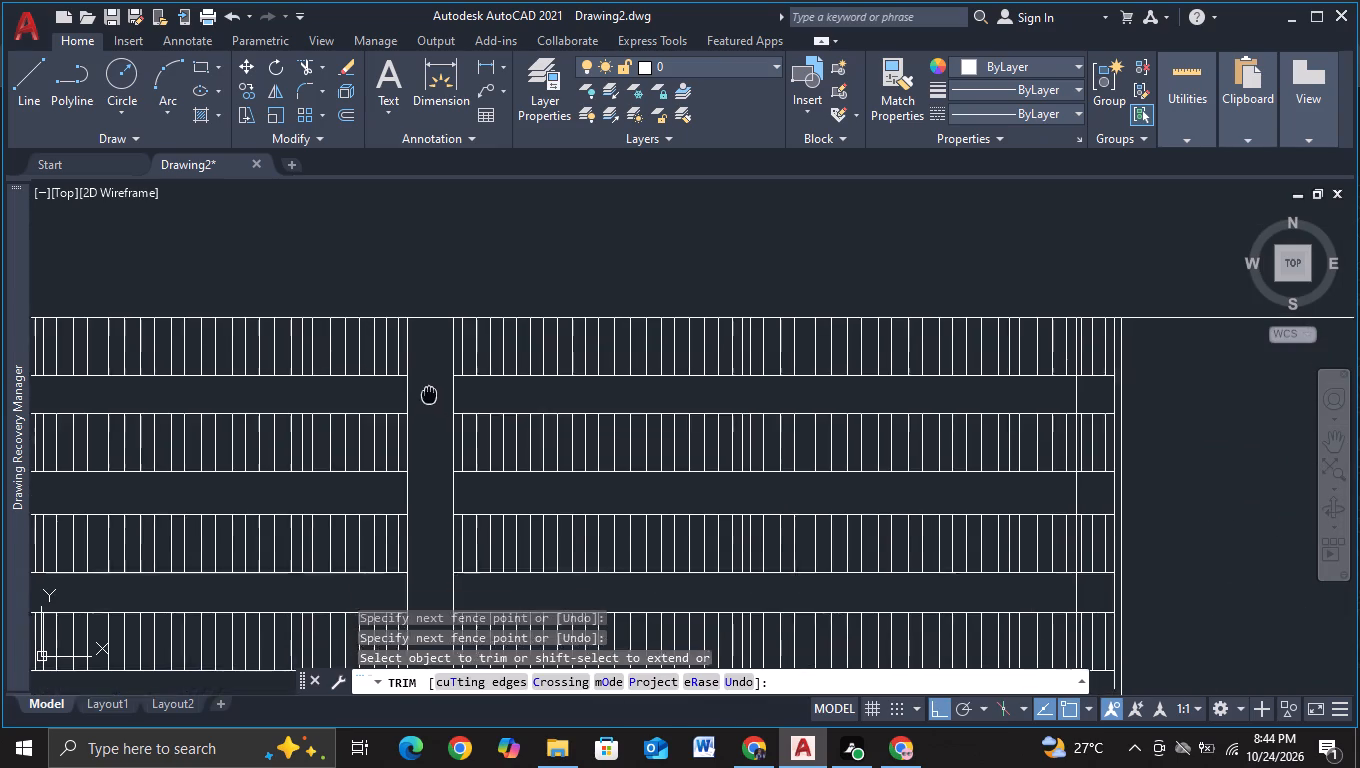
{"action": "middle_click_drag", "start_coordinate": [427, 385], "coordinate": [425, 369]}
{"action": "scroll", "coordinate": [425, 359], "scroll_direction": "down", "scroll_amount": 2}
{"action": "middle_click_drag", "start_coordinate": [831, 524], "coordinate": [807, 273]}
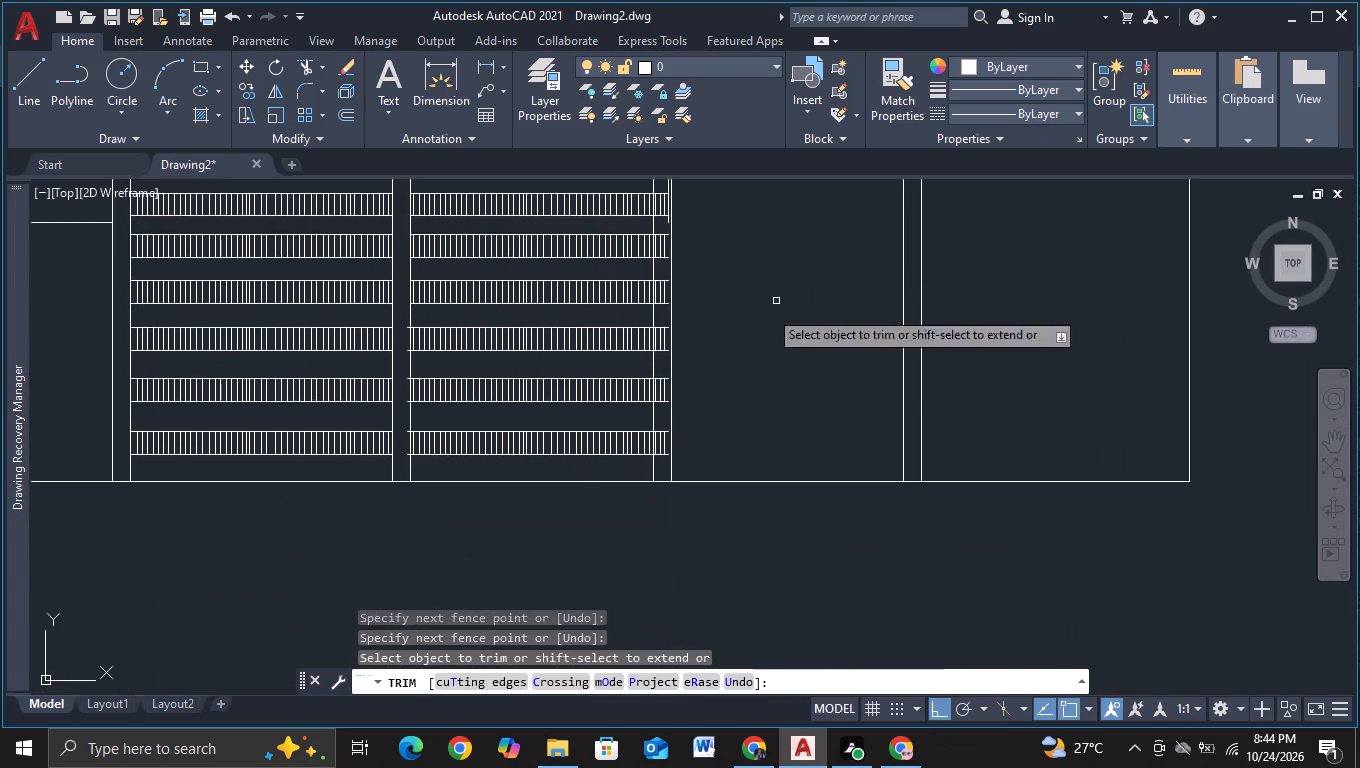
{"action": "scroll", "coordinate": [340, 327], "scroll_direction": "up", "scroll_amount": 2}
{"action": "scroll", "coordinate": [484, 342], "scroll_direction": "up", "scroll_amount": 1}
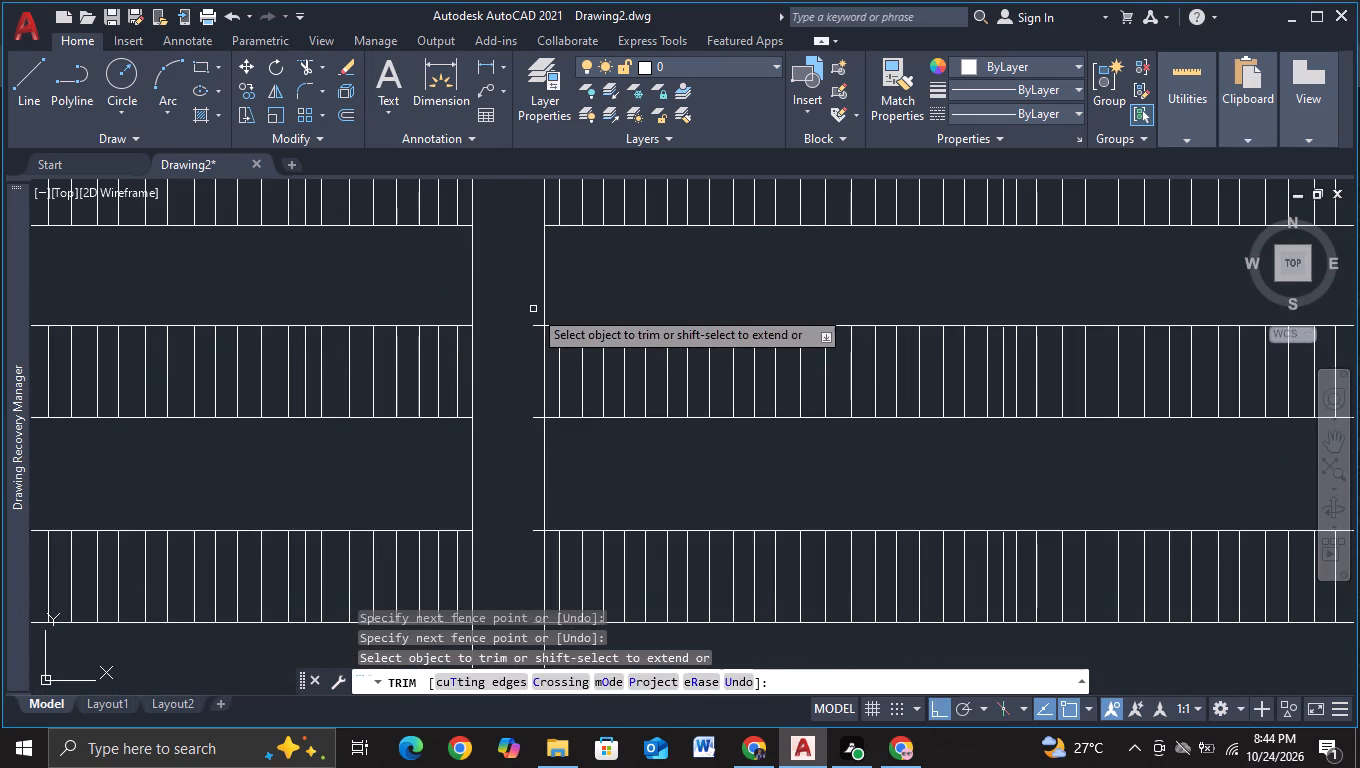
{"action": "left_click", "coordinate": [536, 312]}
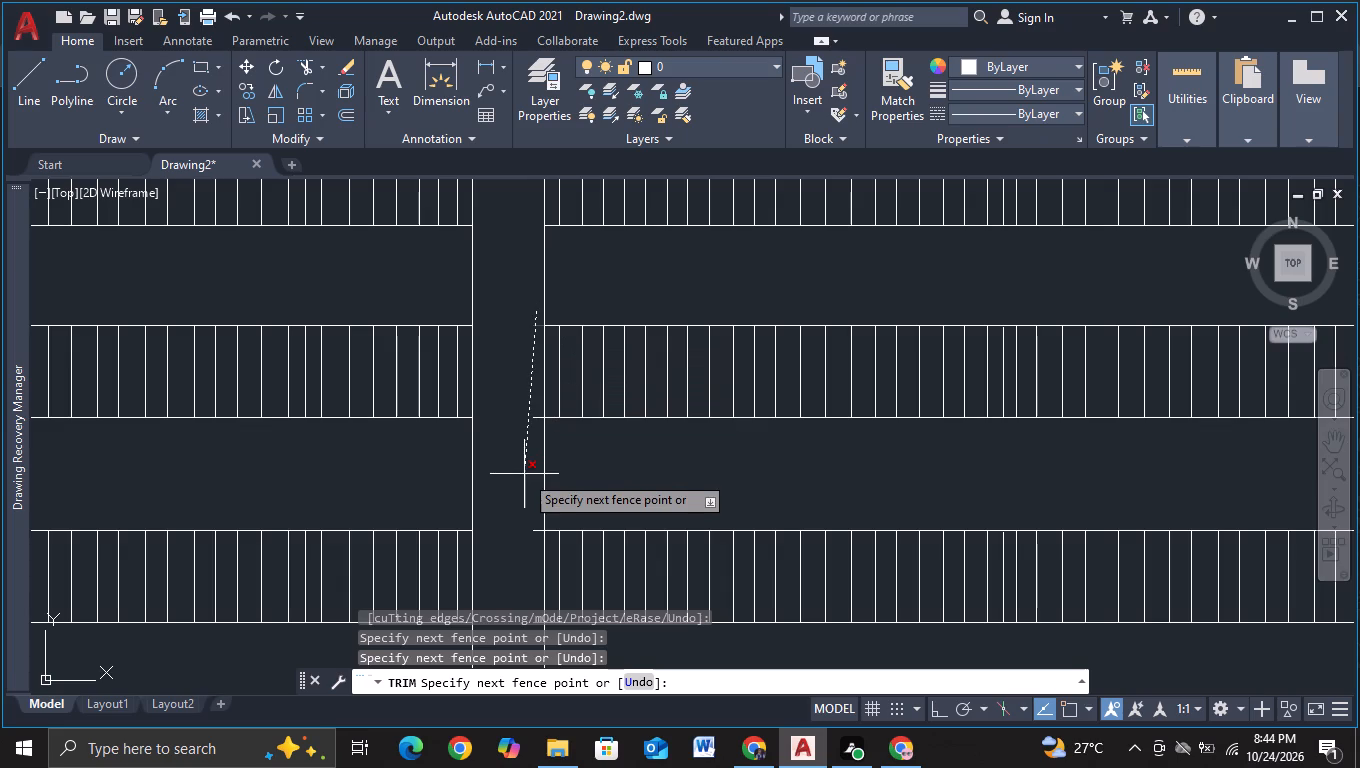
{"action": "left_click", "coordinate": [535, 496]}
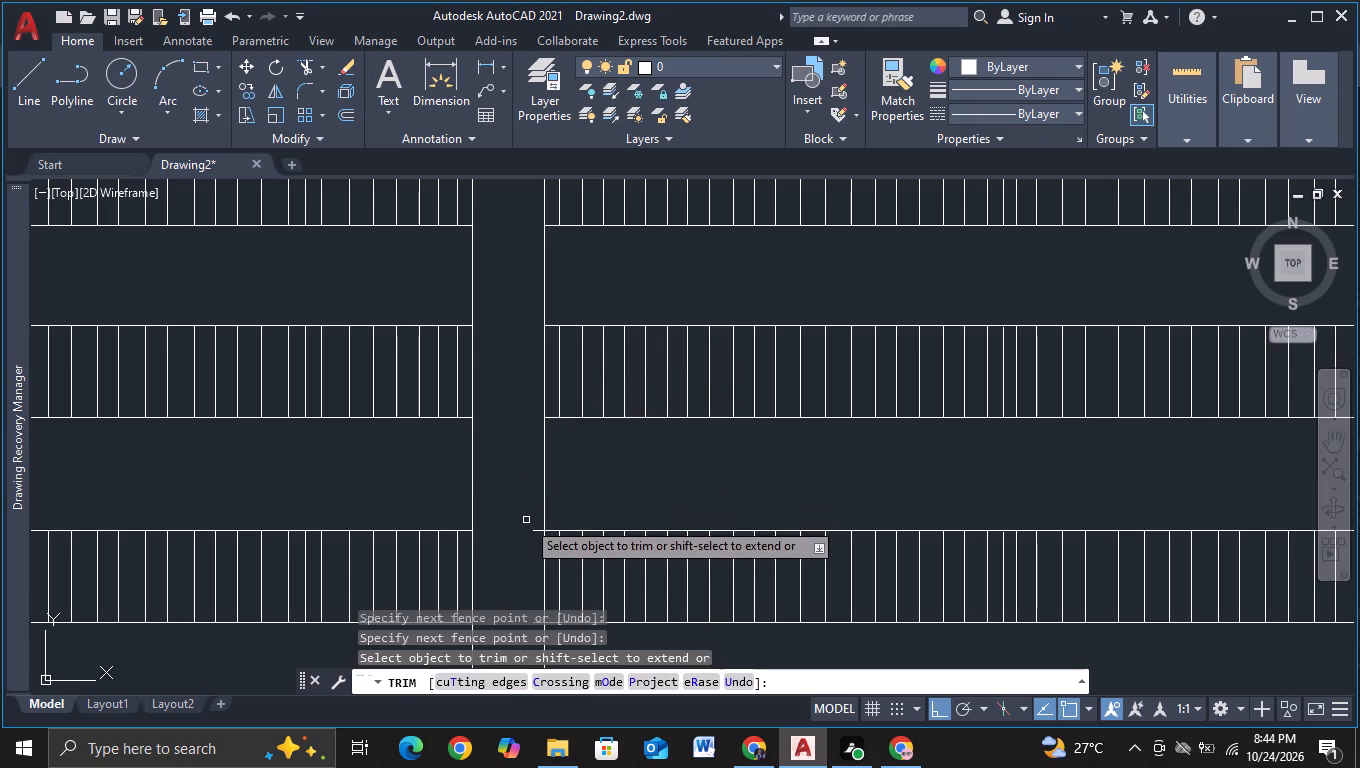
Trim the left overhangs of the copied second-lowest band's top and bottom lines back to the column edge.
{"action": "middle_click_drag", "start_coordinate": [531, 519], "coordinate": [531, 349]}
{"action": "left_click", "coordinate": [534, 349]}
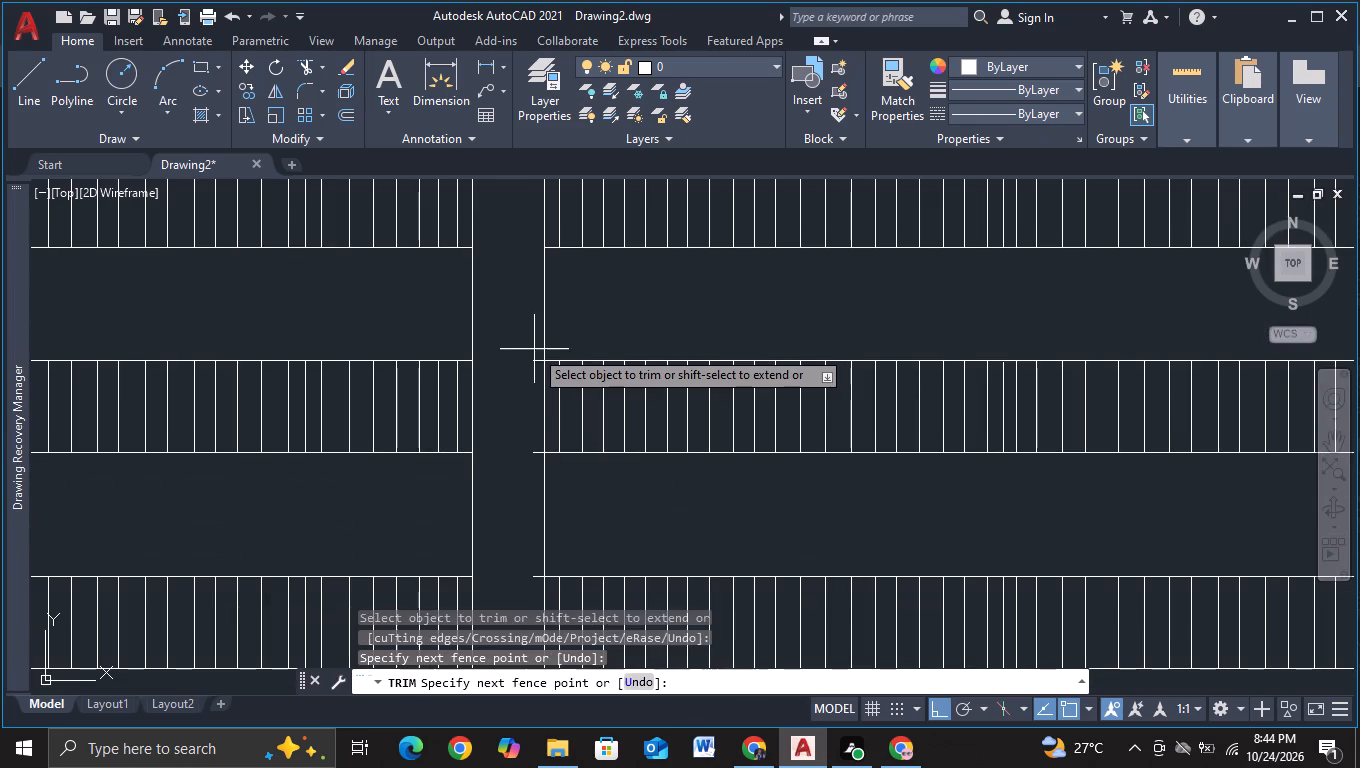
{"action": "left_click", "coordinate": [532, 500]}
{"action": "middle_click_drag", "start_coordinate": [532, 500], "coordinate": [538, 404]}
{"action": "scroll", "coordinate": [538, 397], "scroll_direction": "up", "scroll_amount": 2}
{"action": "left_click", "coordinate": [544, 285]}
{"action": "left_click", "coordinate": [538, 341]}
Trim the left overhangs of the copied lowest band's top and bottom lines back to the column edge.
{"action": "scroll", "coordinate": [518, 394], "scroll_direction": "down", "scroll_amount": 1}
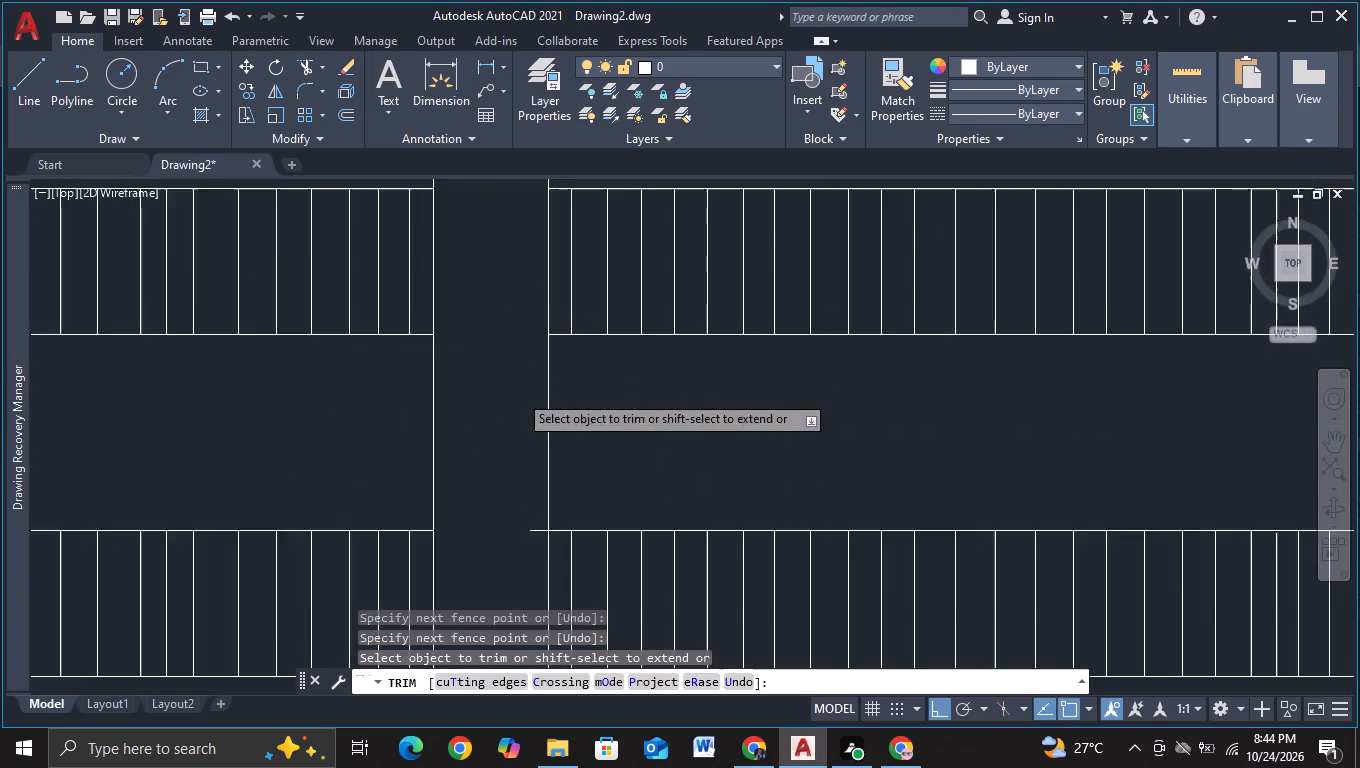
{"action": "scroll", "coordinate": [517, 400], "scroll_direction": "down", "scroll_amount": 1}
{"action": "middle_click_drag", "start_coordinate": [505, 430], "coordinate": [505, 275]}
{"action": "scroll", "coordinate": [505, 273], "scroll_direction": "up", "scroll_amount": 2}
{"action": "left_click", "coordinate": [564, 382]}
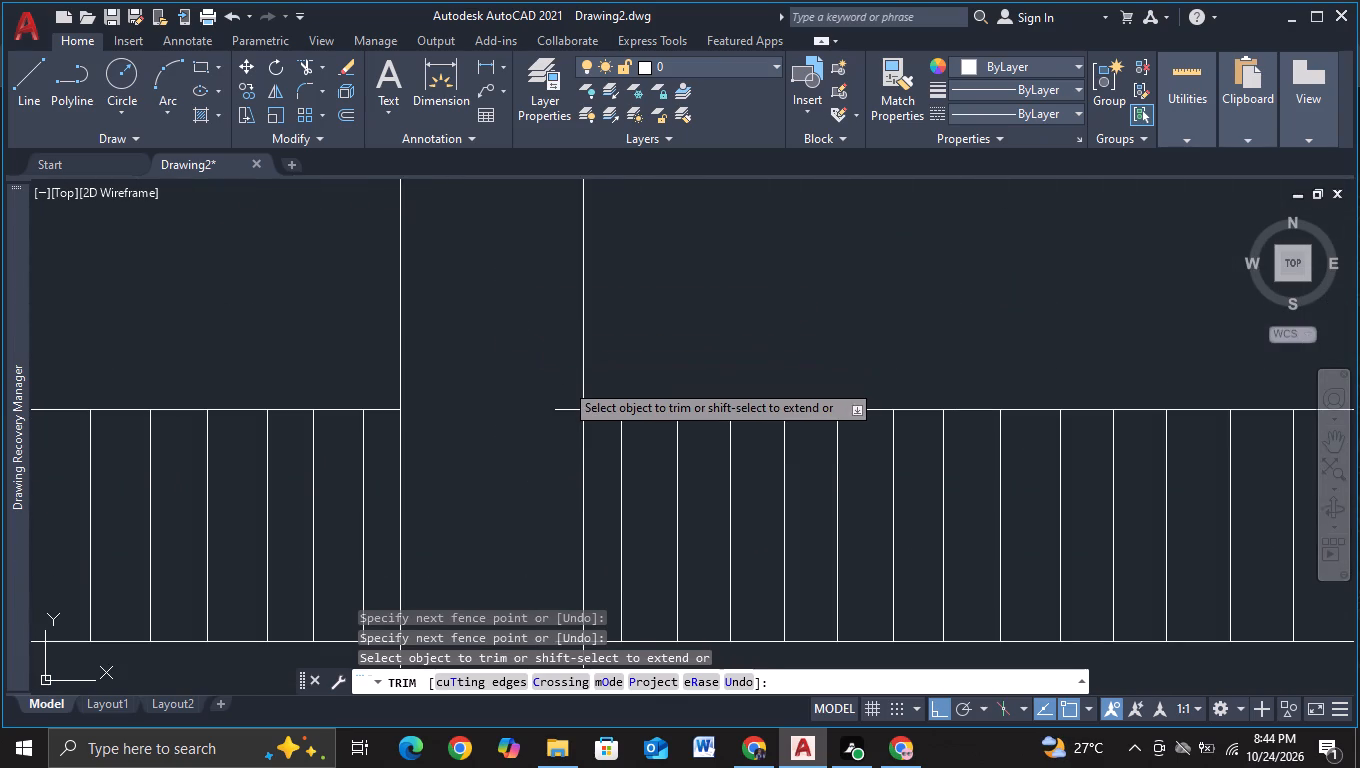
{"action": "left_click", "coordinate": [556, 480]}
{"action": "middle_click_drag", "start_coordinate": [558, 445], "coordinate": [544, 158]}
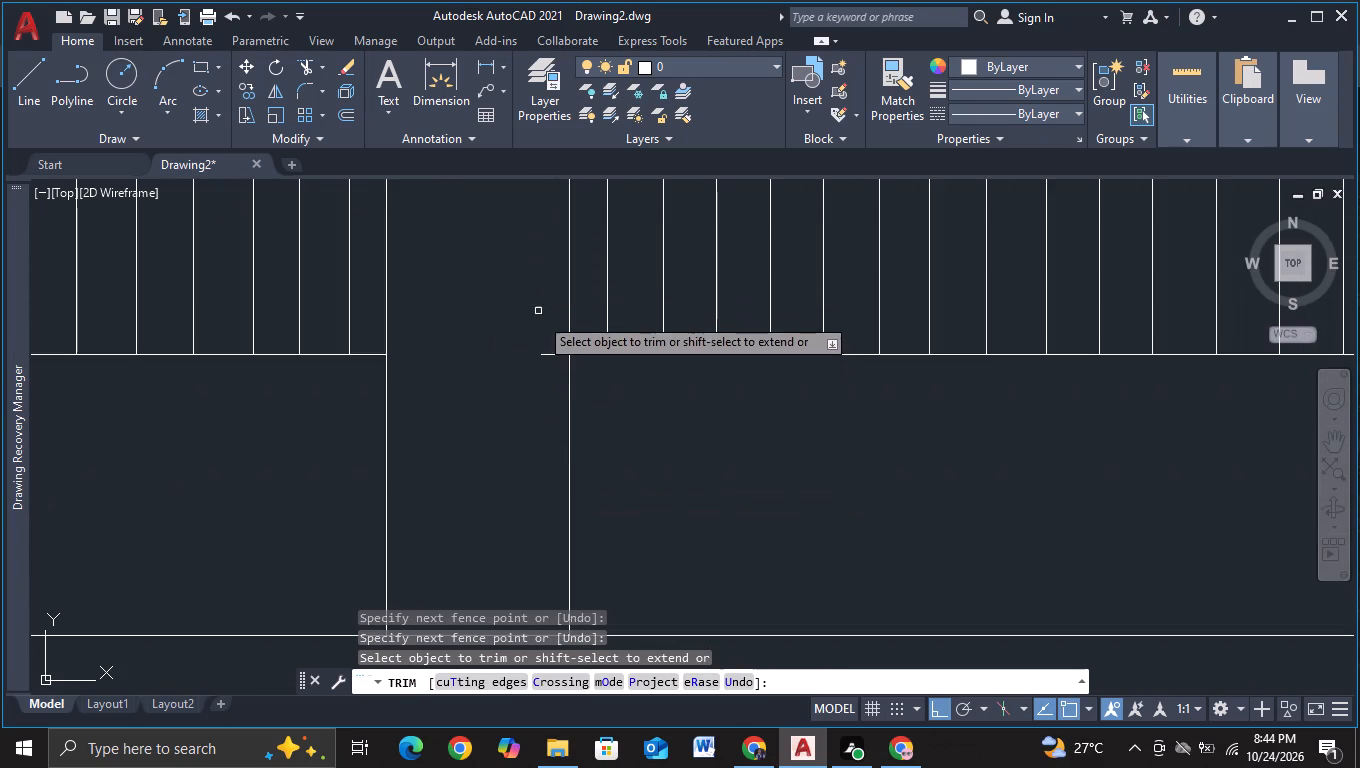
{"action": "left_click", "coordinate": [548, 328]}
{"action": "left_click", "coordinate": [523, 414]}
{"action": "left_click", "coordinate": [549, 324]}
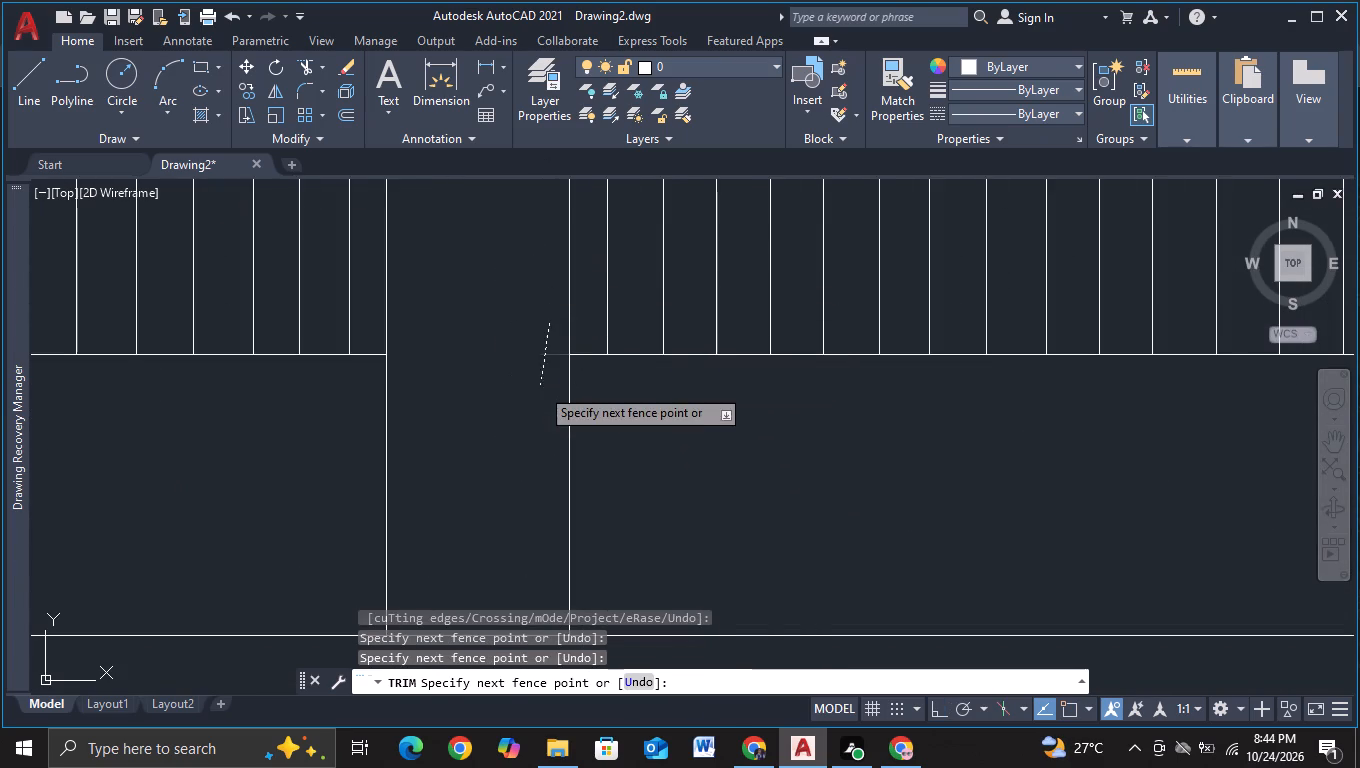
{"action": "left_click", "coordinate": [540, 387]}
Trim away the copied lowest band's slats and horizontal lines that run into the bay's right column.
{"action": "scroll", "coordinate": [540, 387], "scroll_direction": "down", "scroll_amount": 3}
{"action": "middle_click_drag", "start_coordinate": [629, 414], "coordinate": [365, 492]}
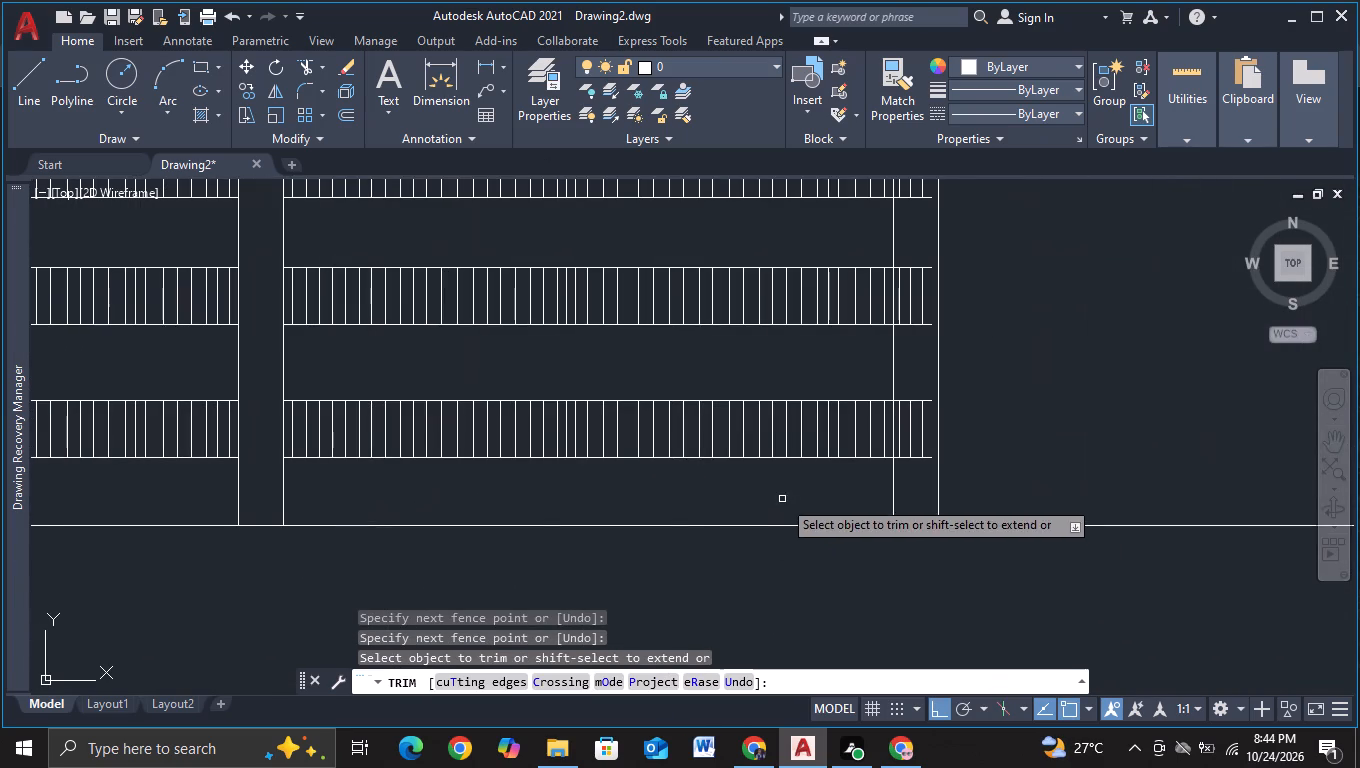
{"action": "middle_click_drag", "start_coordinate": [782, 499], "coordinate": [539, 494]}
{"action": "scroll", "coordinate": [584, 463], "scroll_direction": "up", "scroll_amount": 2}
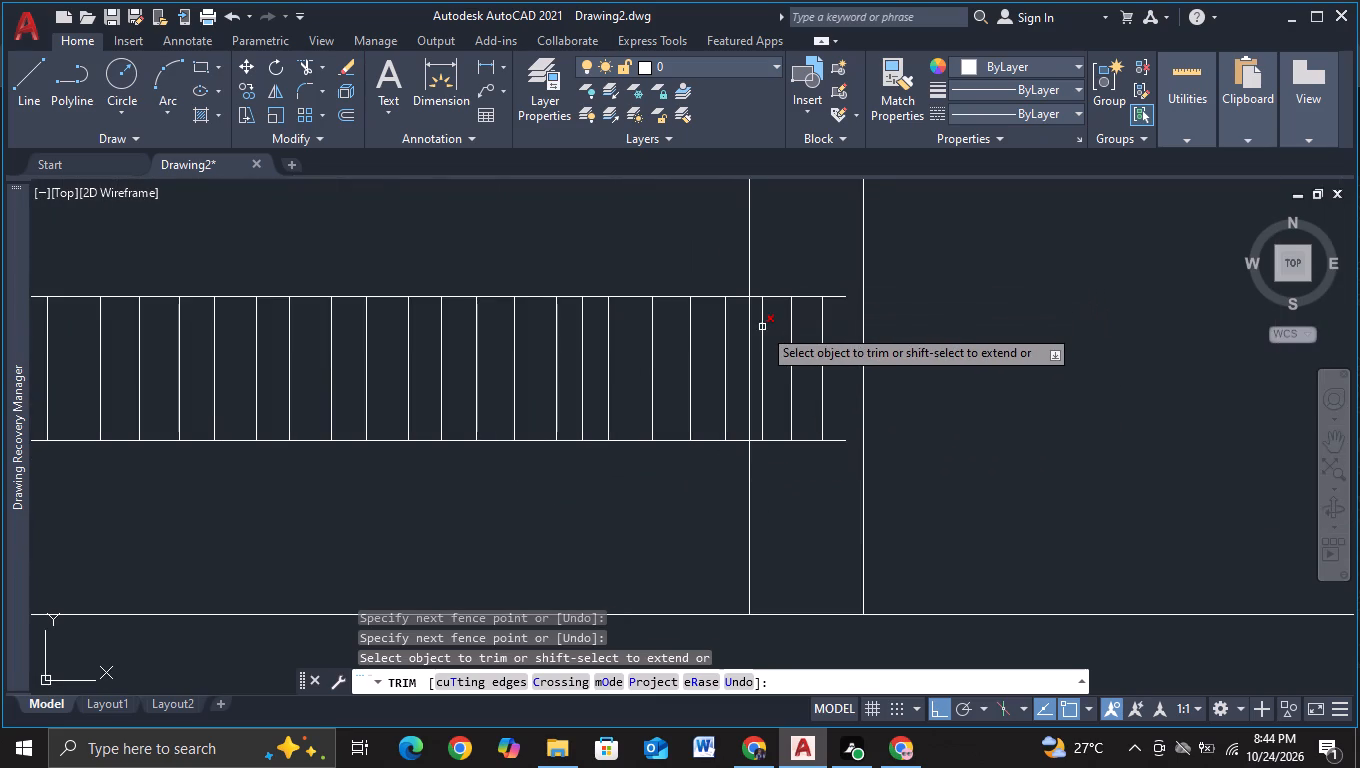
{"action": "left_click", "coordinate": [756, 331]}
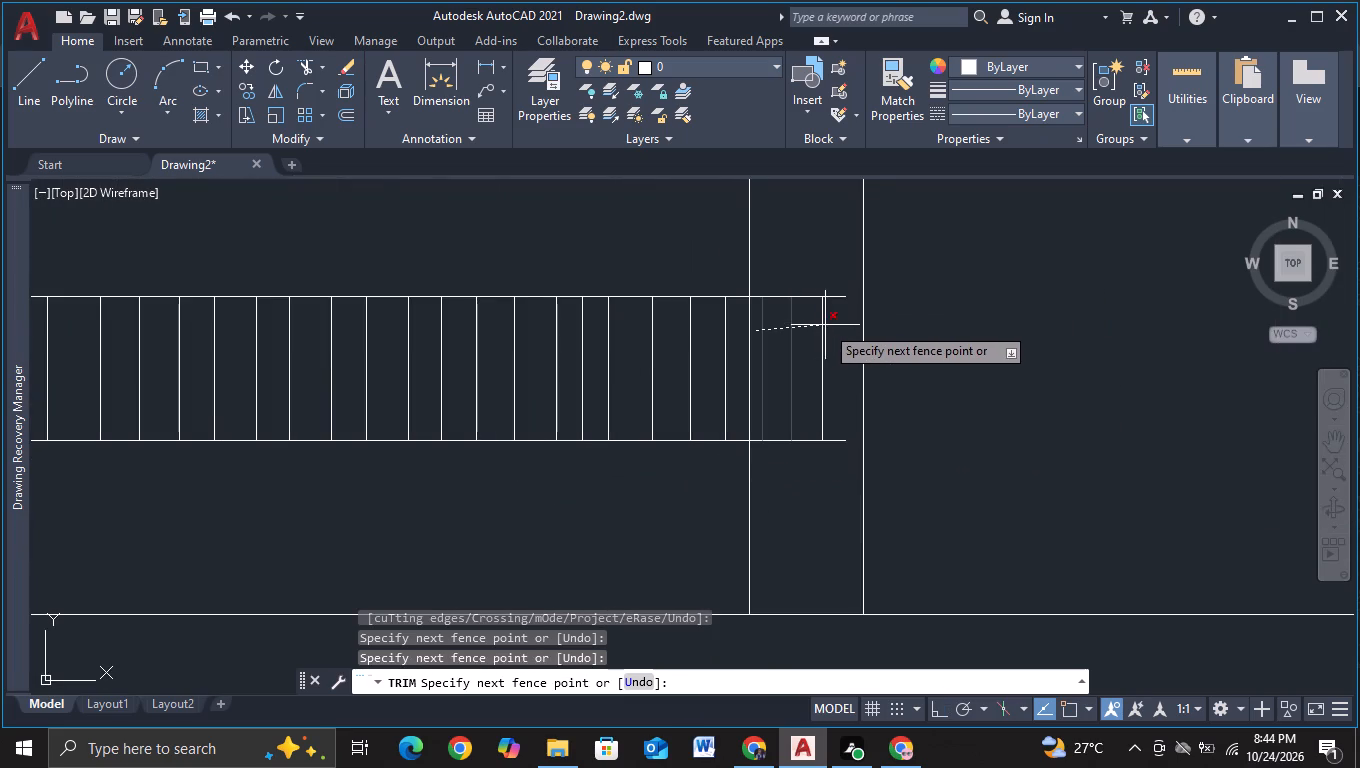
{"action": "left_click", "coordinate": [826, 325]}
{"action": "left_click", "coordinate": [795, 273]}
{"action": "left_click", "coordinate": [816, 527]}
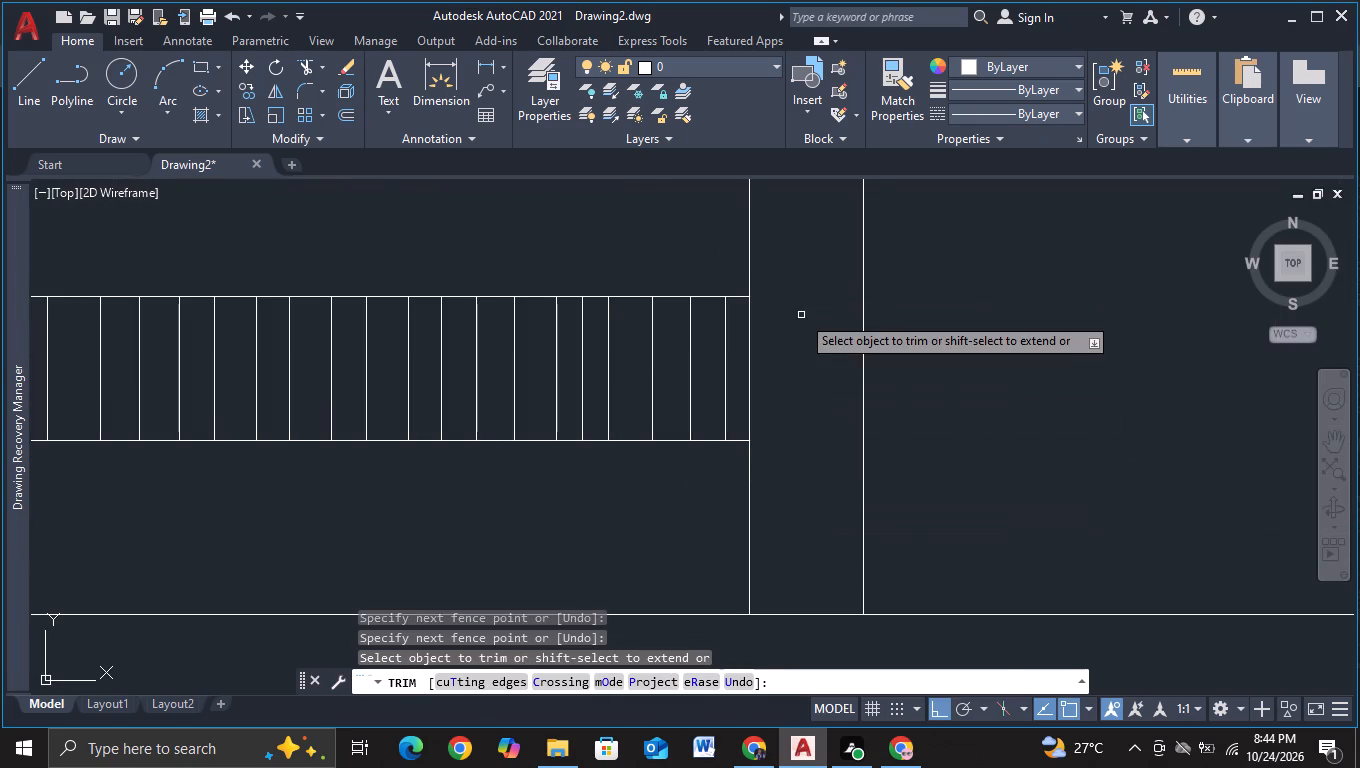
Trim away the copied second-lowest band's slats and horizontal lines that run into the bay's right column, including the leftover top-line fragment.
{"action": "scroll", "coordinate": [801, 315], "scroll_direction": "down", "scroll_amount": 2}
{"action": "middle_click_drag", "start_coordinate": [801, 315], "coordinate": [765, 554]}
{"action": "scroll", "coordinate": [763, 541], "scroll_direction": "up", "scroll_amount": 2}
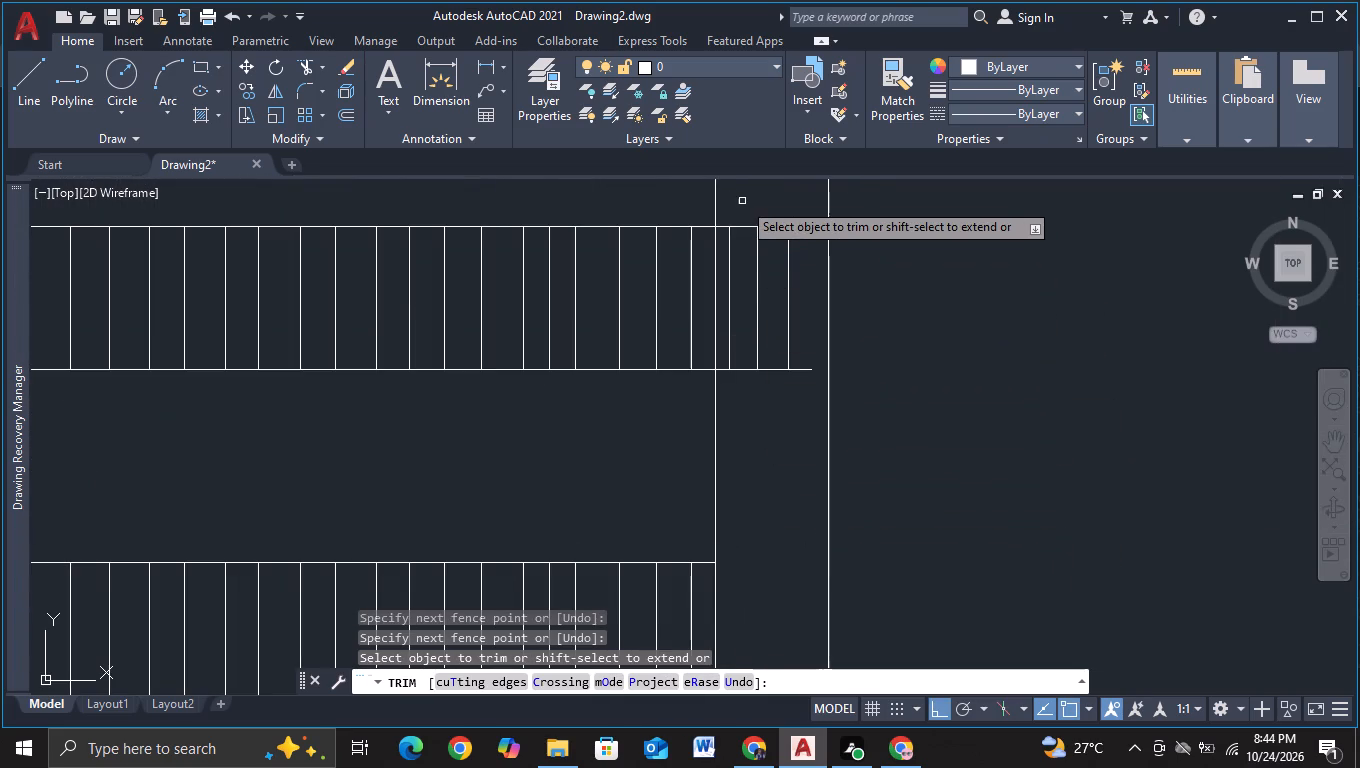
{"action": "left_click", "coordinate": [744, 204]}
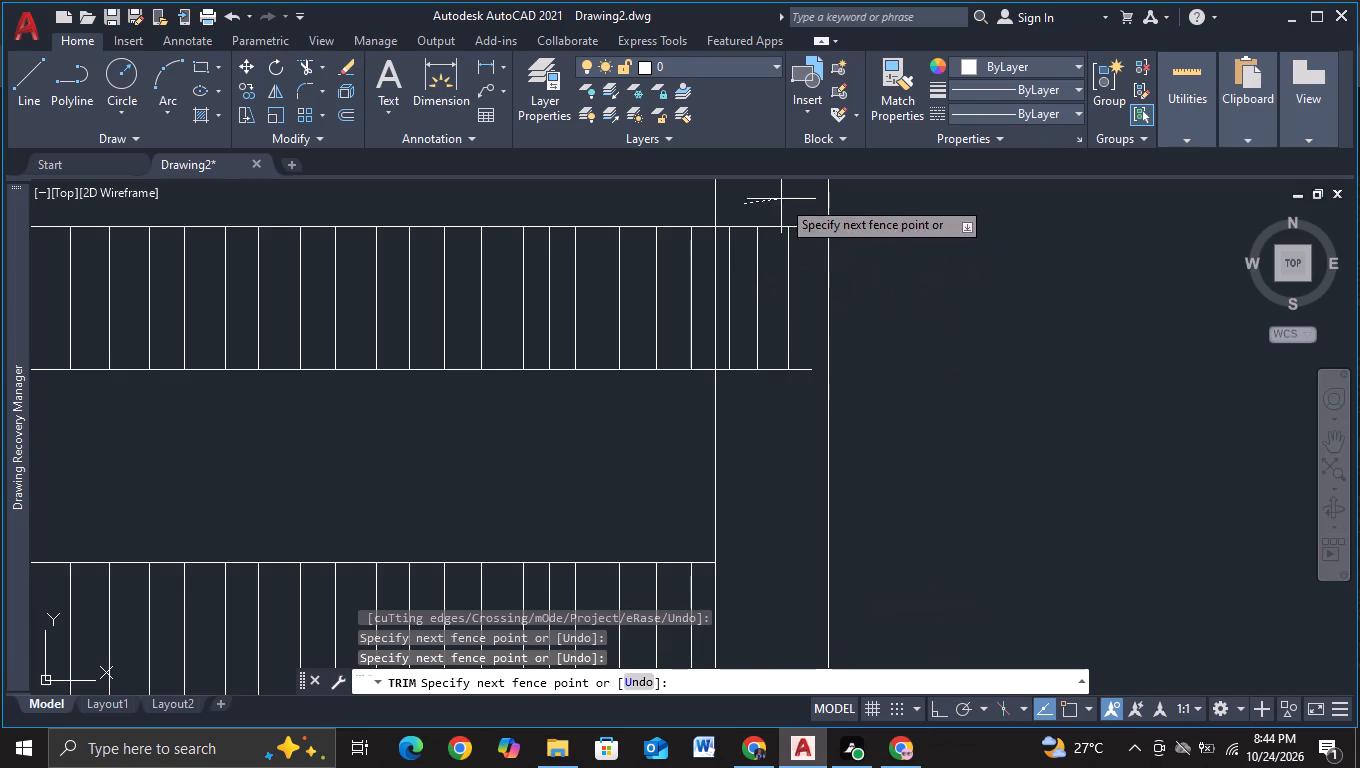
{"action": "left_click", "coordinate": [781, 199]}
{"action": "left_click", "coordinate": [723, 305]}
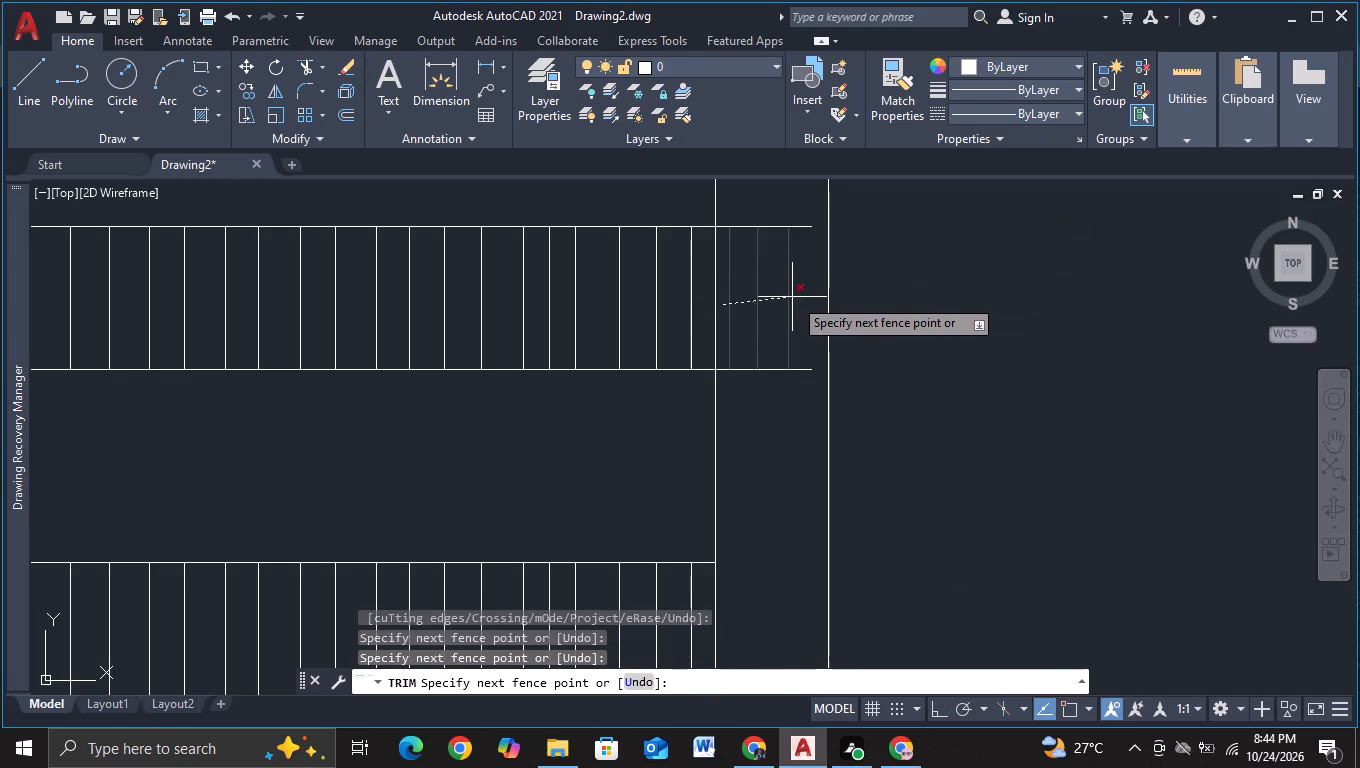
{"action": "left_click", "coordinate": [796, 298]}
{"action": "left_click", "coordinate": [745, 201]}
{"action": "left_click", "coordinate": [765, 421]}
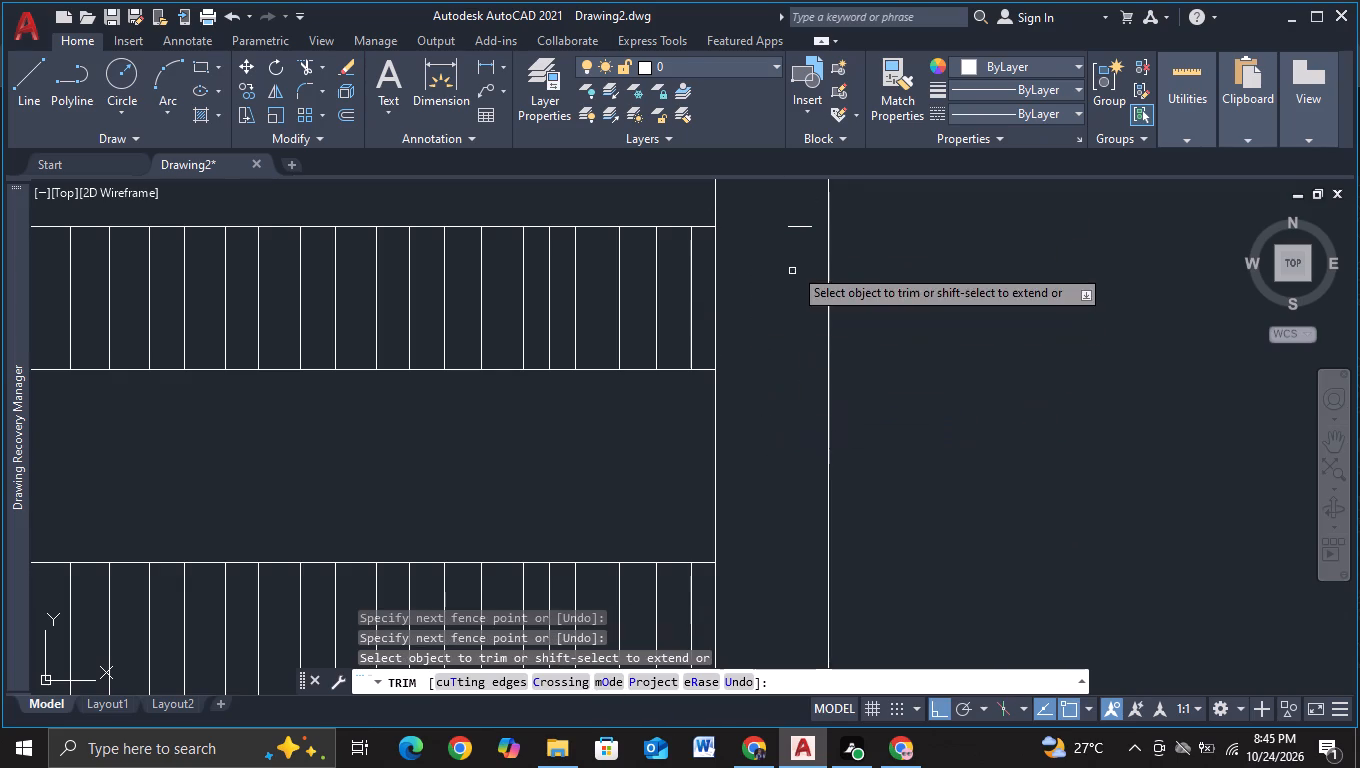
{"action": "left_click", "coordinate": [804, 215]}
{"action": "left_click", "coordinate": [800, 258]}
Trim away the copied third-lowest band's slats and horizontal lines that run into the bay's right column.
{"action": "scroll", "coordinate": [794, 267], "scroll_direction": "down", "scroll_amount": 1}
{"action": "middle_click_drag", "start_coordinate": [774, 298], "coordinate": [772, 364]}
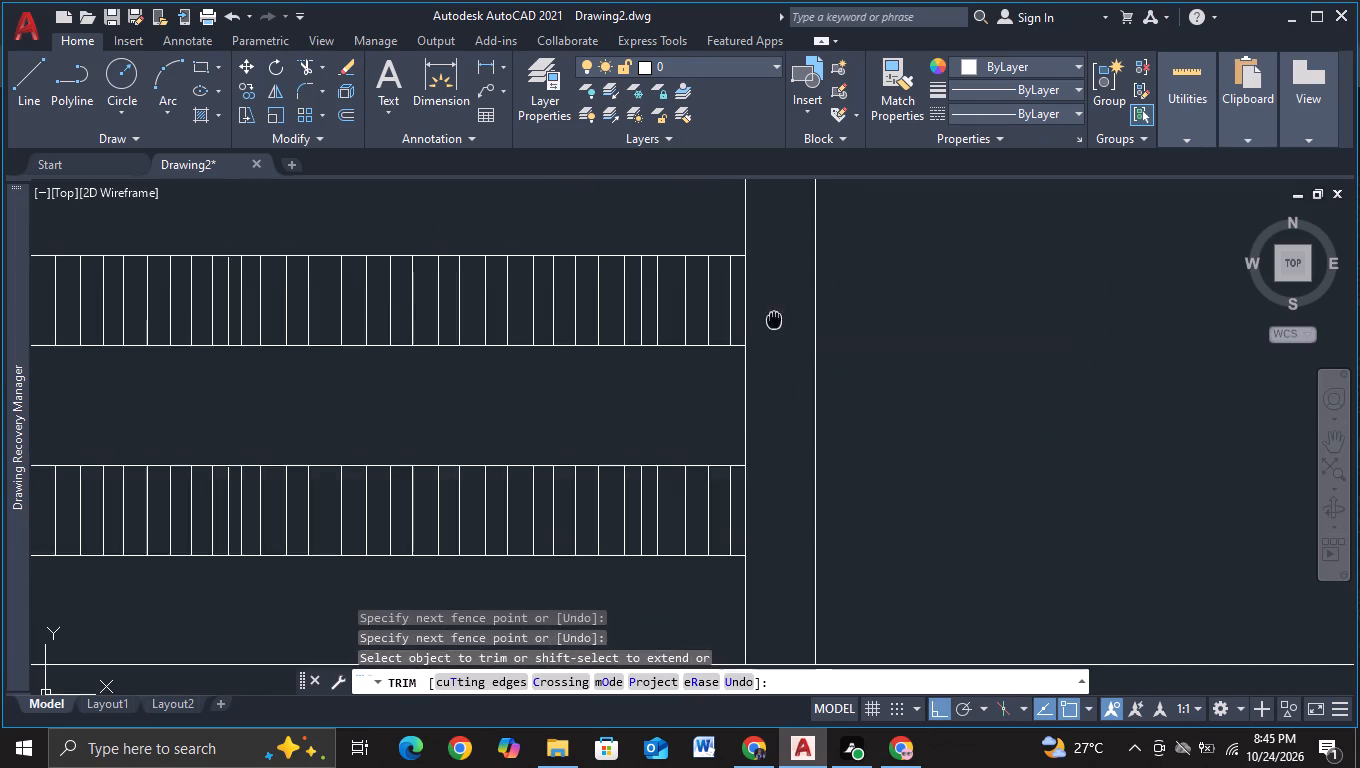
{"action": "middle_click_drag", "start_coordinate": [772, 364], "coordinate": [729, 622]}
{"action": "scroll", "coordinate": [728, 423], "scroll_direction": "up", "scroll_amount": 1}
{"action": "left_click", "coordinate": [694, 393]}
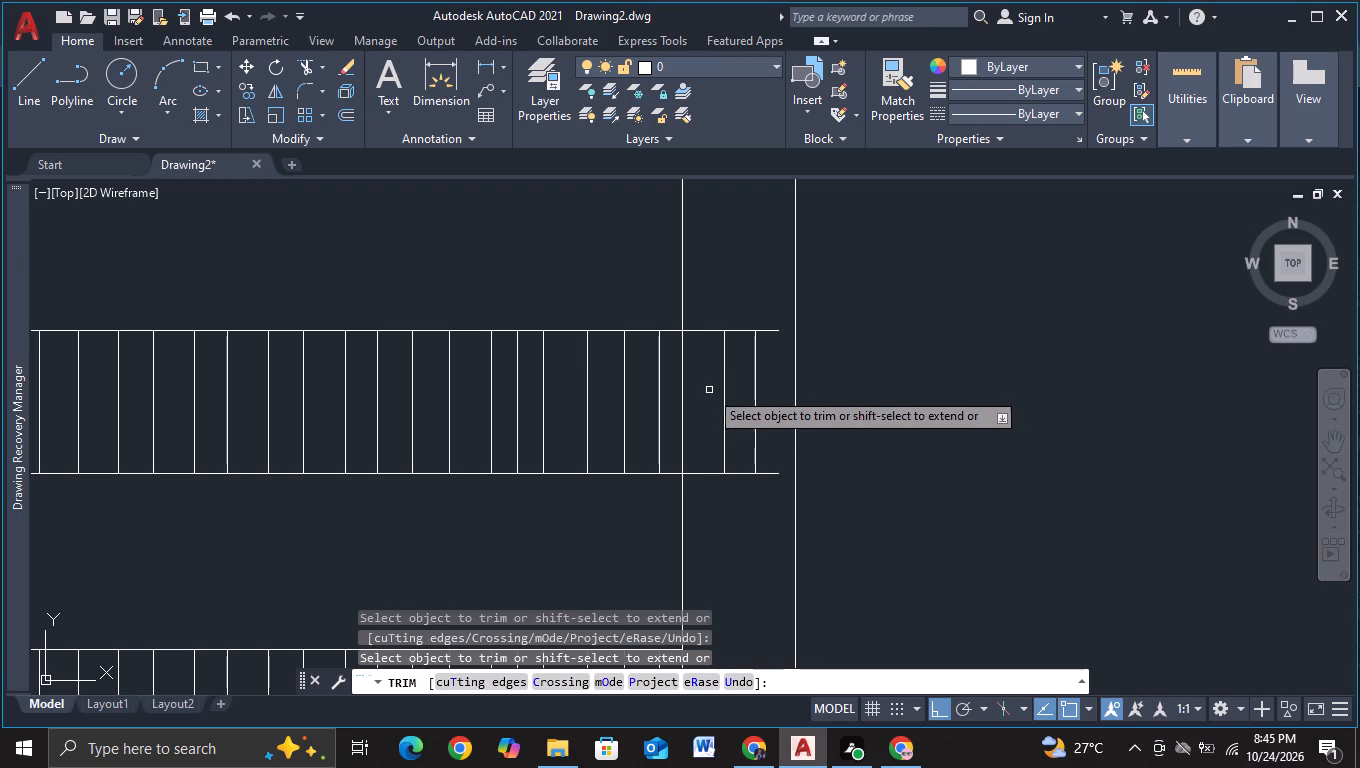
{"action": "left_click", "coordinate": [707, 390]}
{"action": "left_click", "coordinate": [764, 390]}
{"action": "left_click", "coordinate": [724, 240]}
{"action": "left_click", "coordinate": [741, 561]}
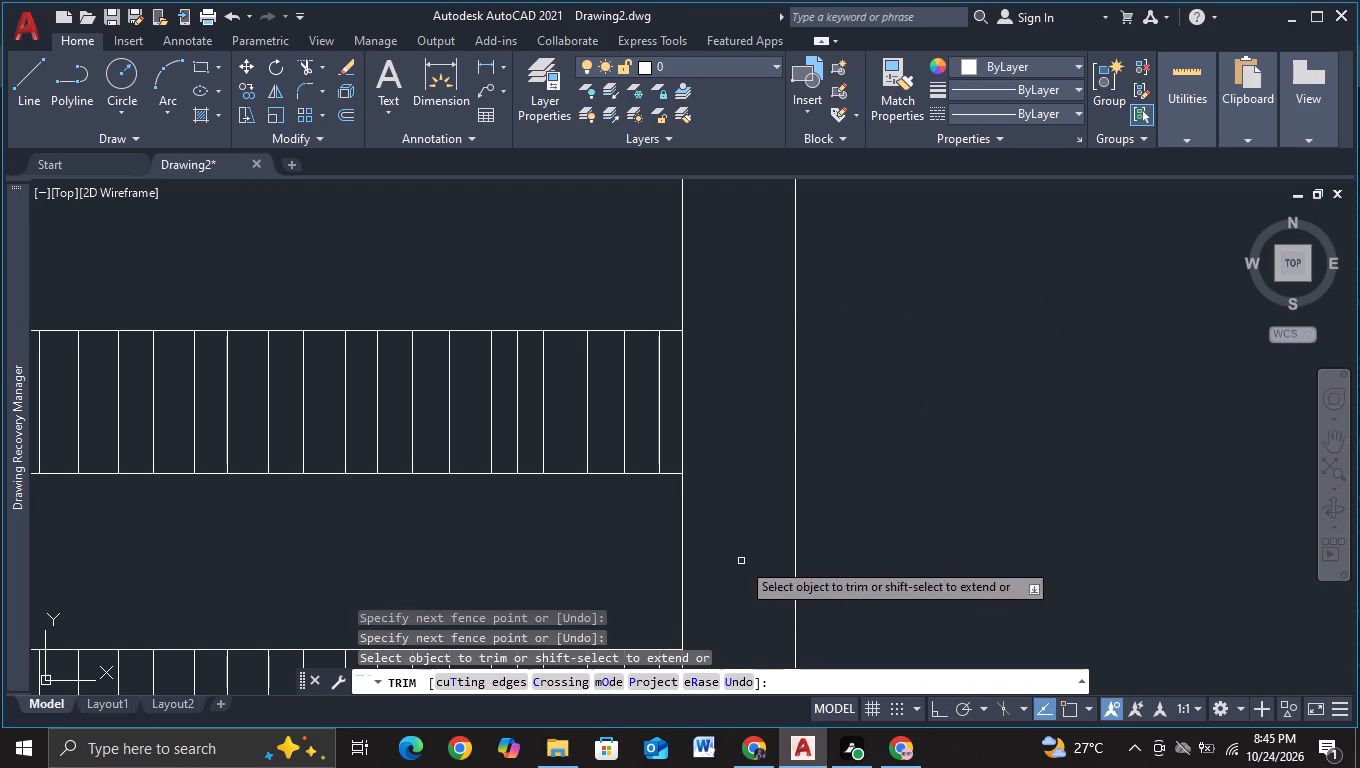
Trim away the copied fourth-lowest band's slats and horizontal lines that run into the bay's right column.
{"action": "middle_click_drag", "start_coordinate": [737, 343], "coordinate": [727, 618]}
{"action": "left_click", "coordinate": [709, 271]}
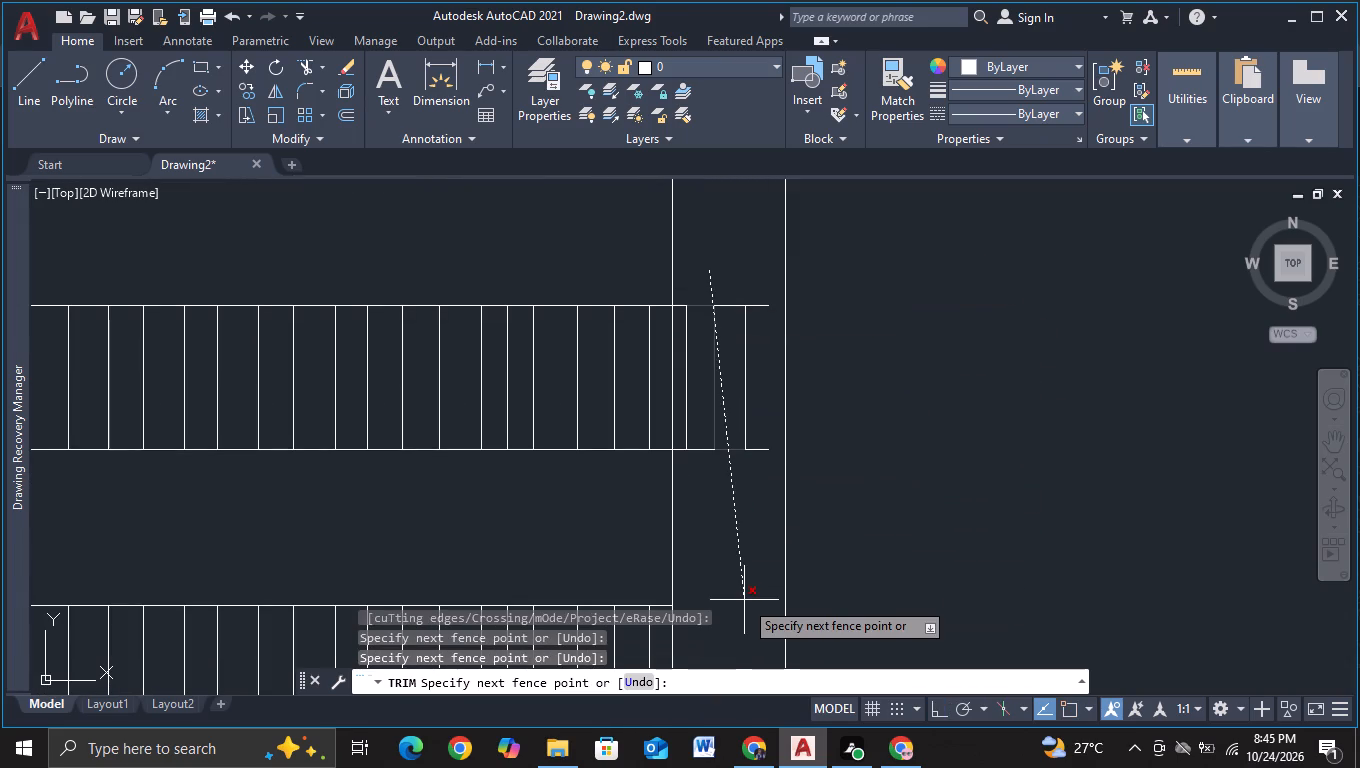
{"action": "left_click", "coordinate": [736, 269]}
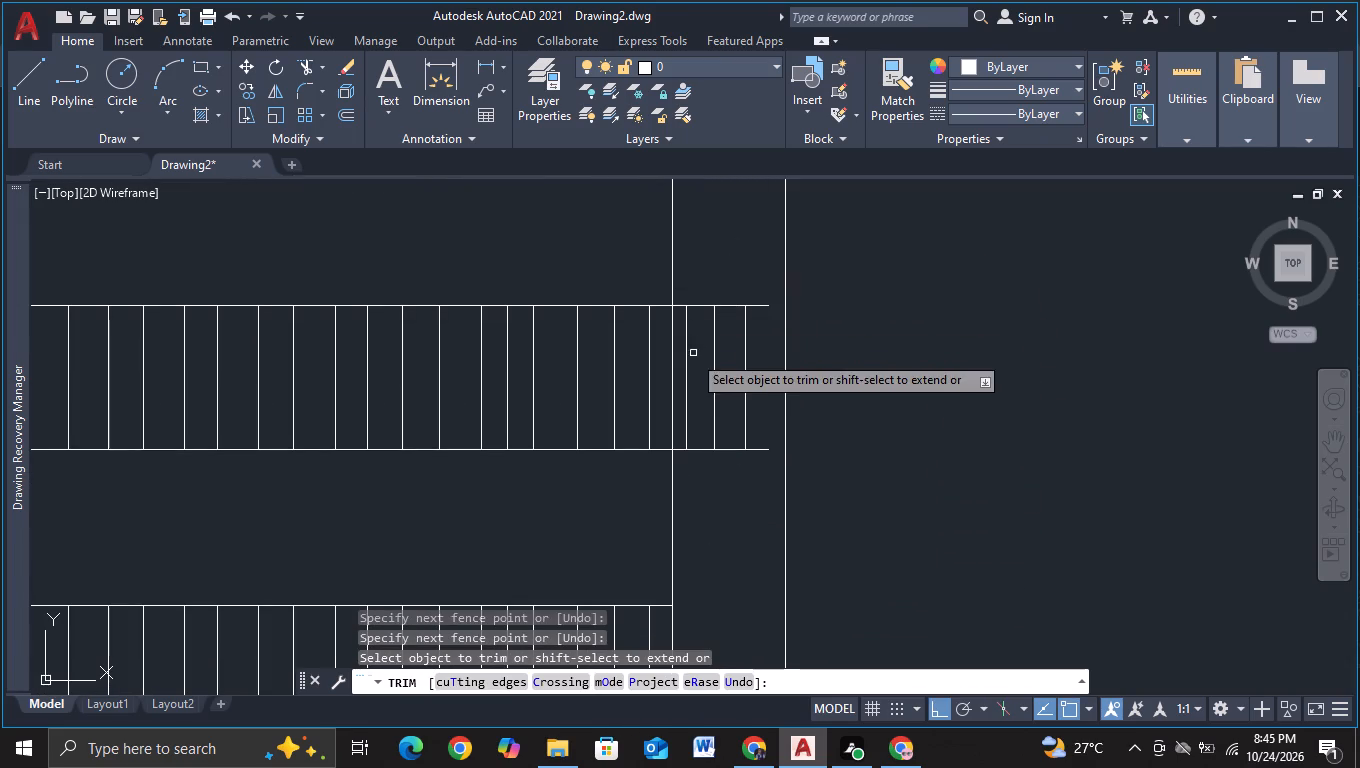
{"action": "left_click", "coordinate": [681, 363]}
{"action": "left_click", "coordinate": [748, 361]}
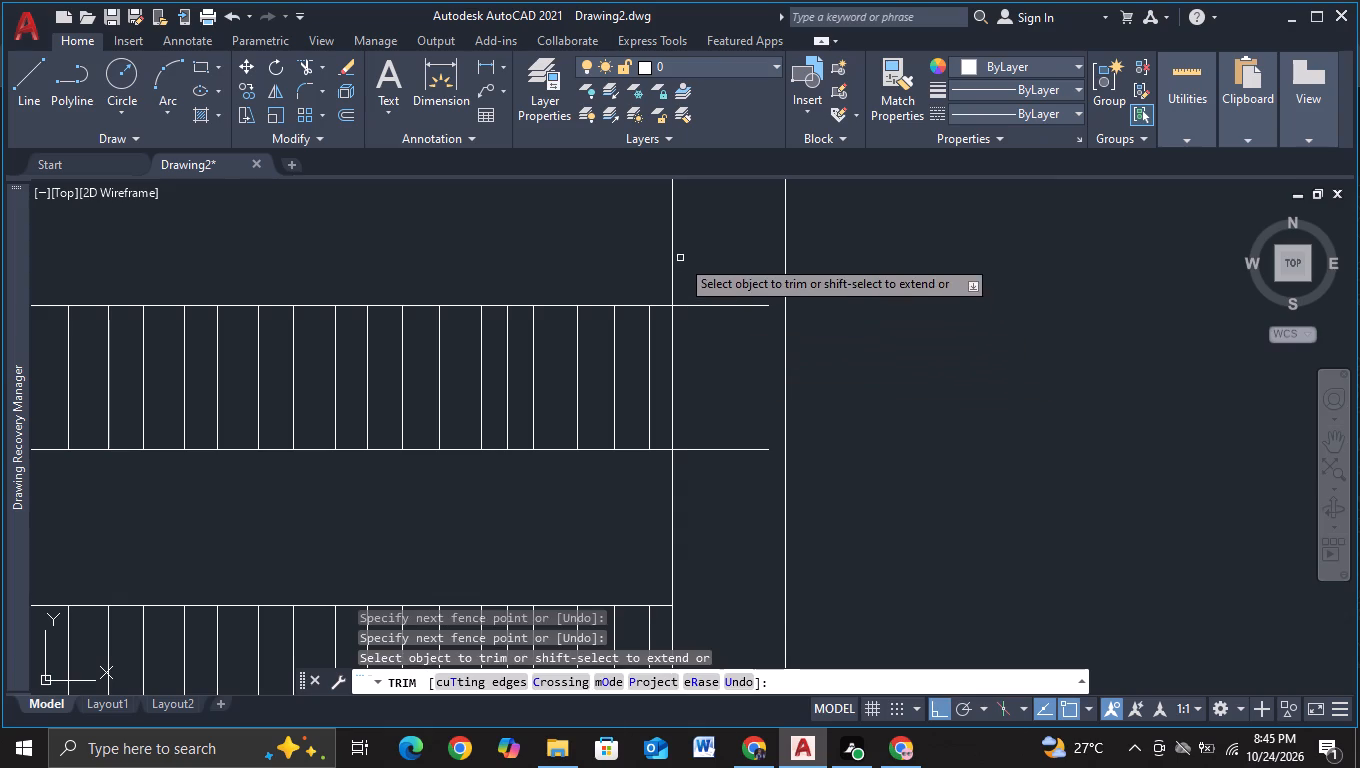
{"action": "left_click", "coordinate": [706, 281]}
{"action": "left_click", "coordinate": [726, 513]}
Trim away the copied middle band's slats and horizontal lines that run into the bay's right column.
{"action": "middle_click_drag", "start_coordinate": [744, 381], "coordinate": [726, 705]}
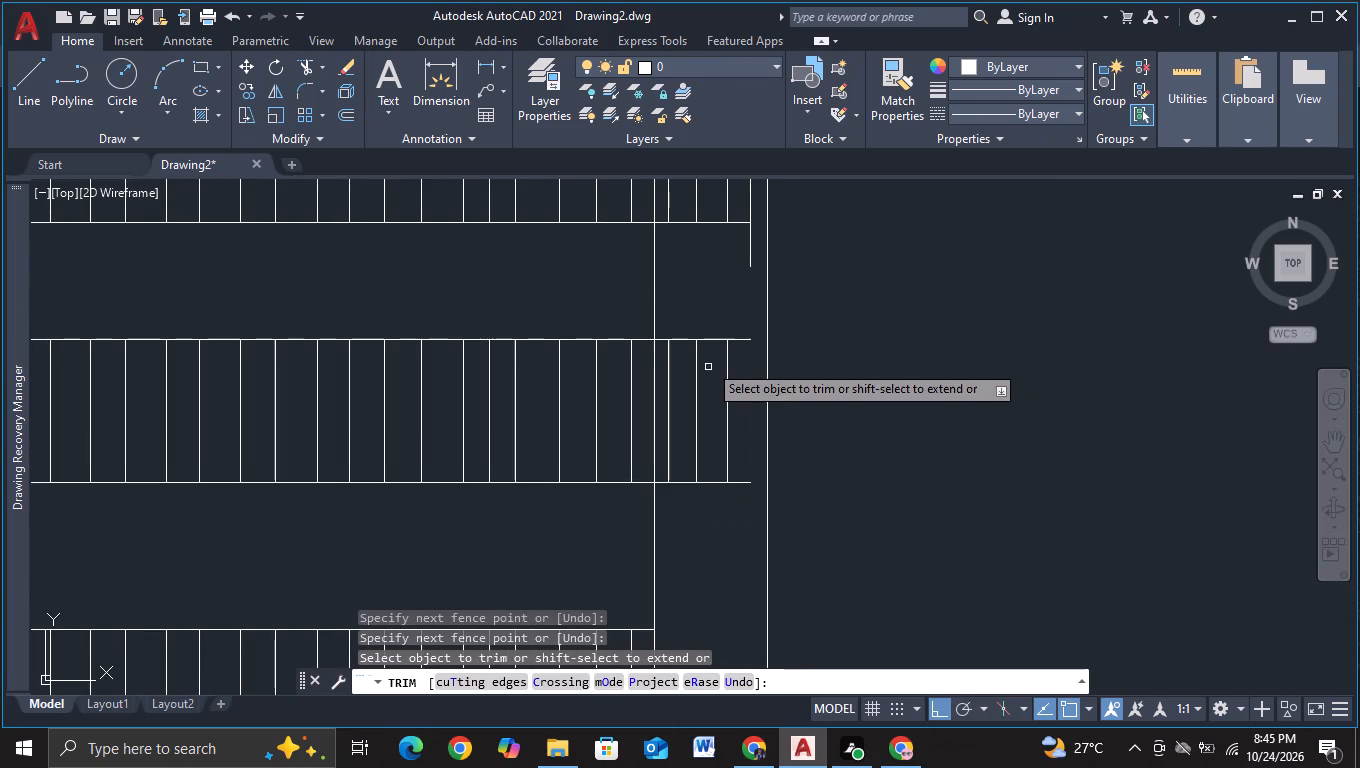
{"action": "left_click", "coordinate": [662, 384]}
{"action": "left_click", "coordinate": [754, 387]}
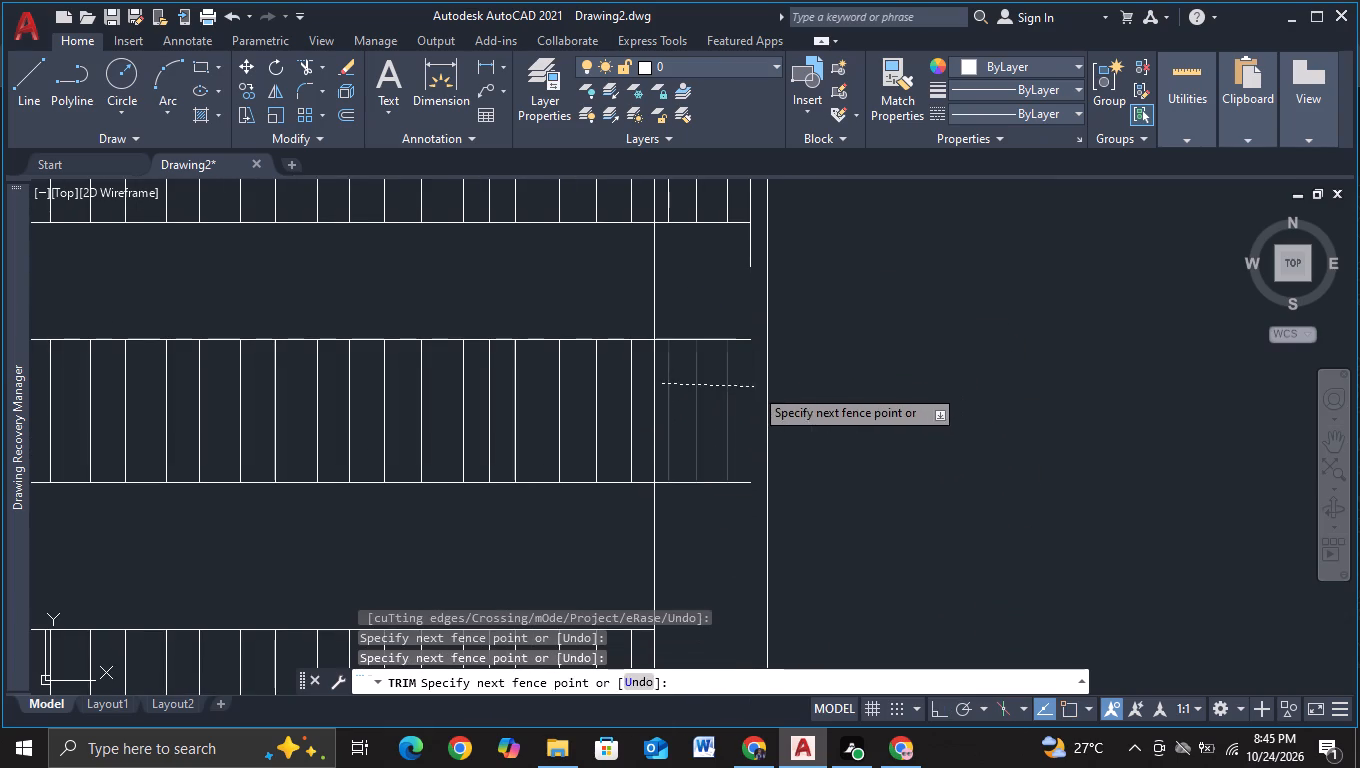
{"action": "left_click", "coordinate": [710, 303]}
{"action": "left_click", "coordinate": [706, 581]}
Trim the copied fourth band from the top out of the right column, including its slats, horizontal lines and the stray vertical line below.
{"action": "middle_click_drag", "start_coordinate": [693, 374], "coordinate": [679, 625]}
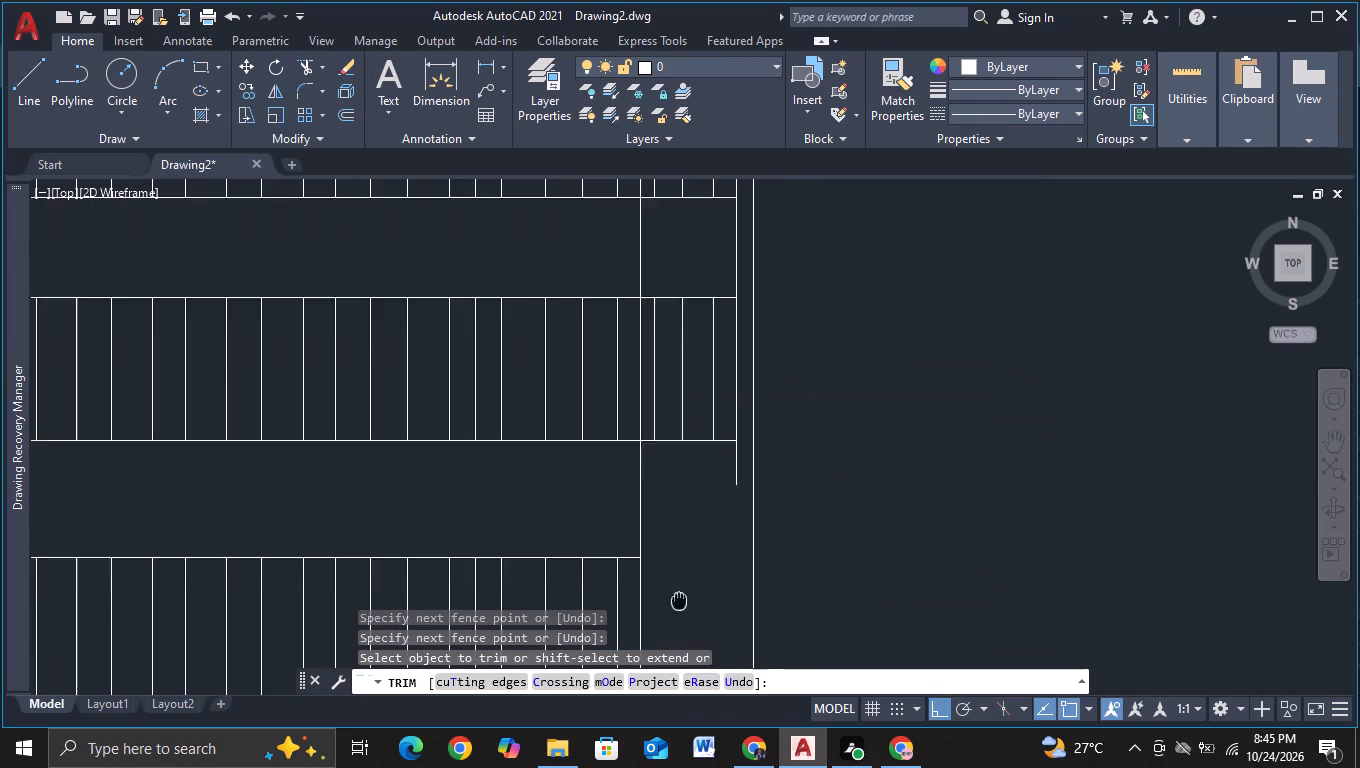
{"action": "left_click", "coordinate": [650, 377]}
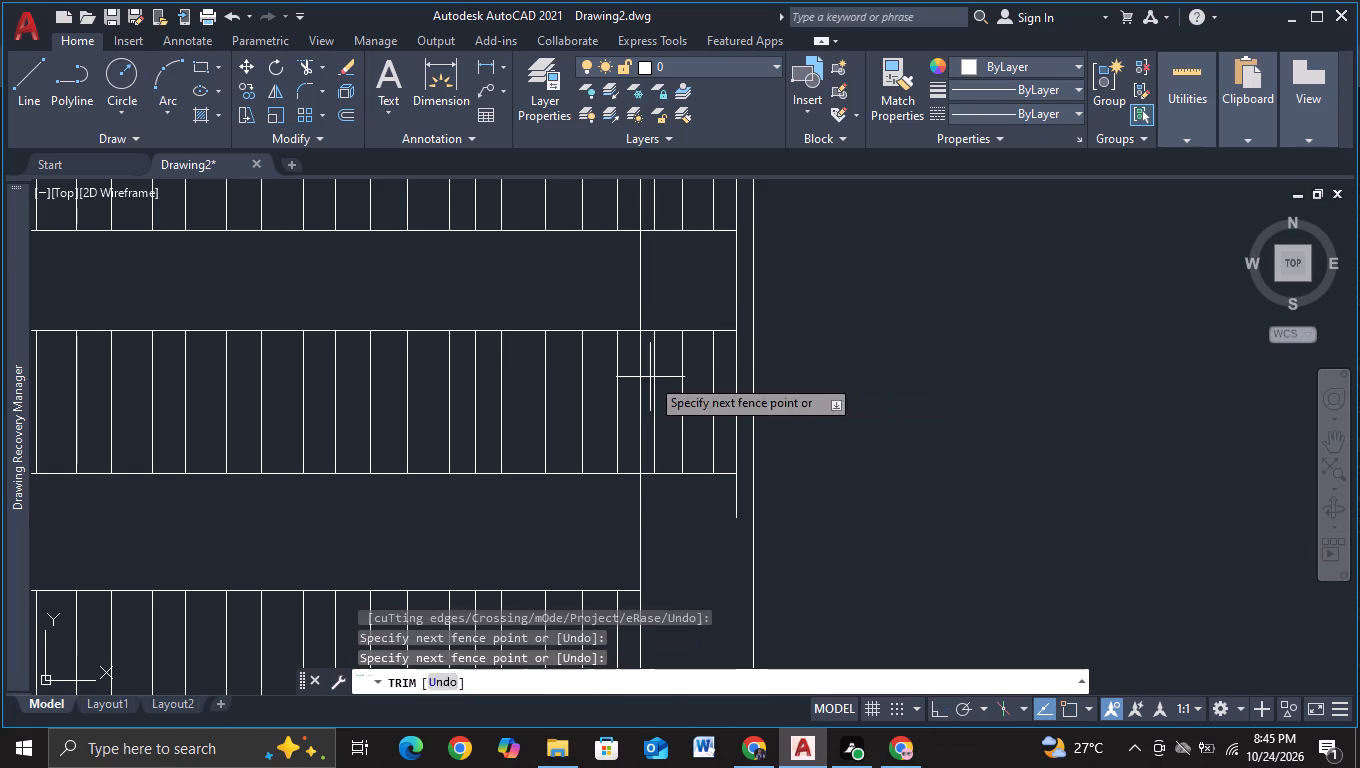
{"action": "left_click", "coordinate": [743, 381]}
{"action": "left_click", "coordinate": [705, 320]}
{"action": "left_click", "coordinate": [697, 571]}
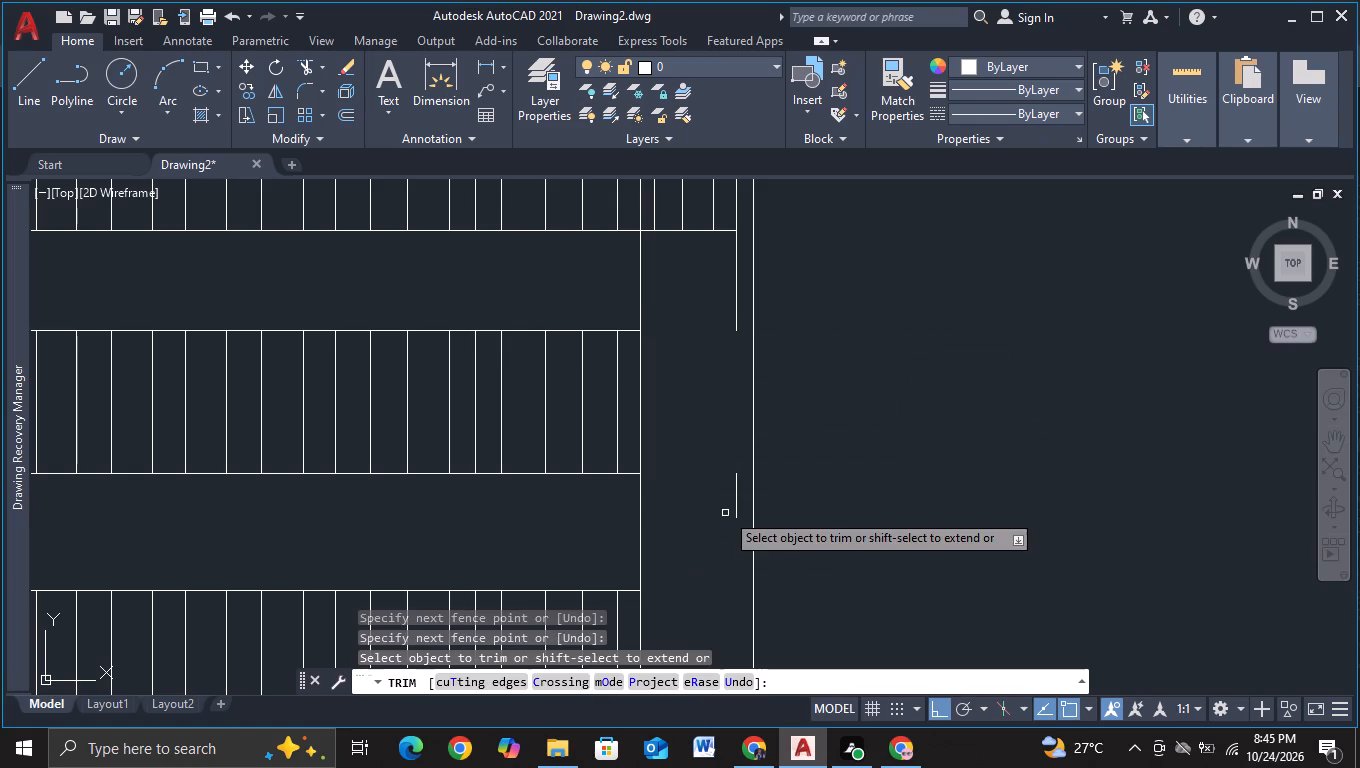
{"action": "left_click", "coordinate": [735, 498]}
Trim the copied third band from the top out of the right column, including its slats, horizontal lines and the stray vertical line.
{"action": "middle_click_drag", "start_coordinate": [709, 451], "coordinate": [672, 643]}
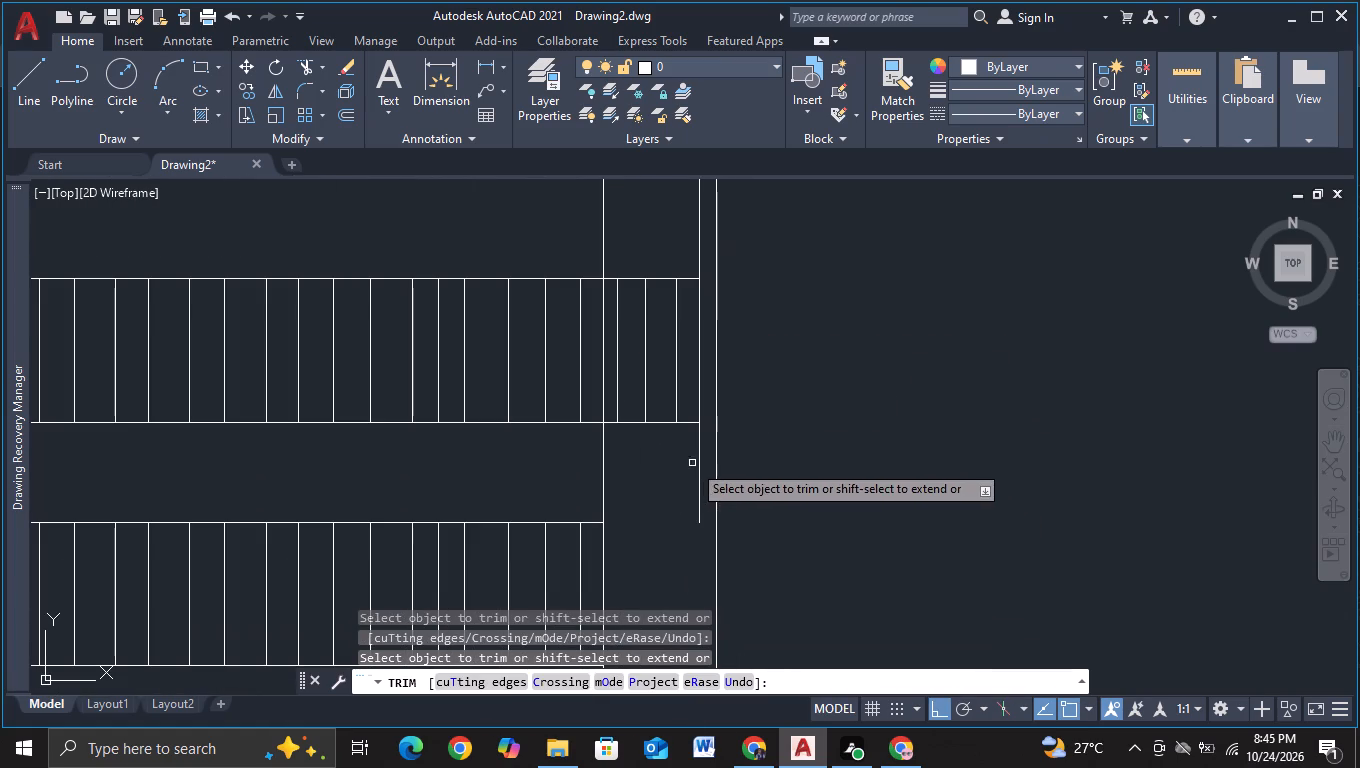
{"action": "left_click", "coordinate": [699, 464]}
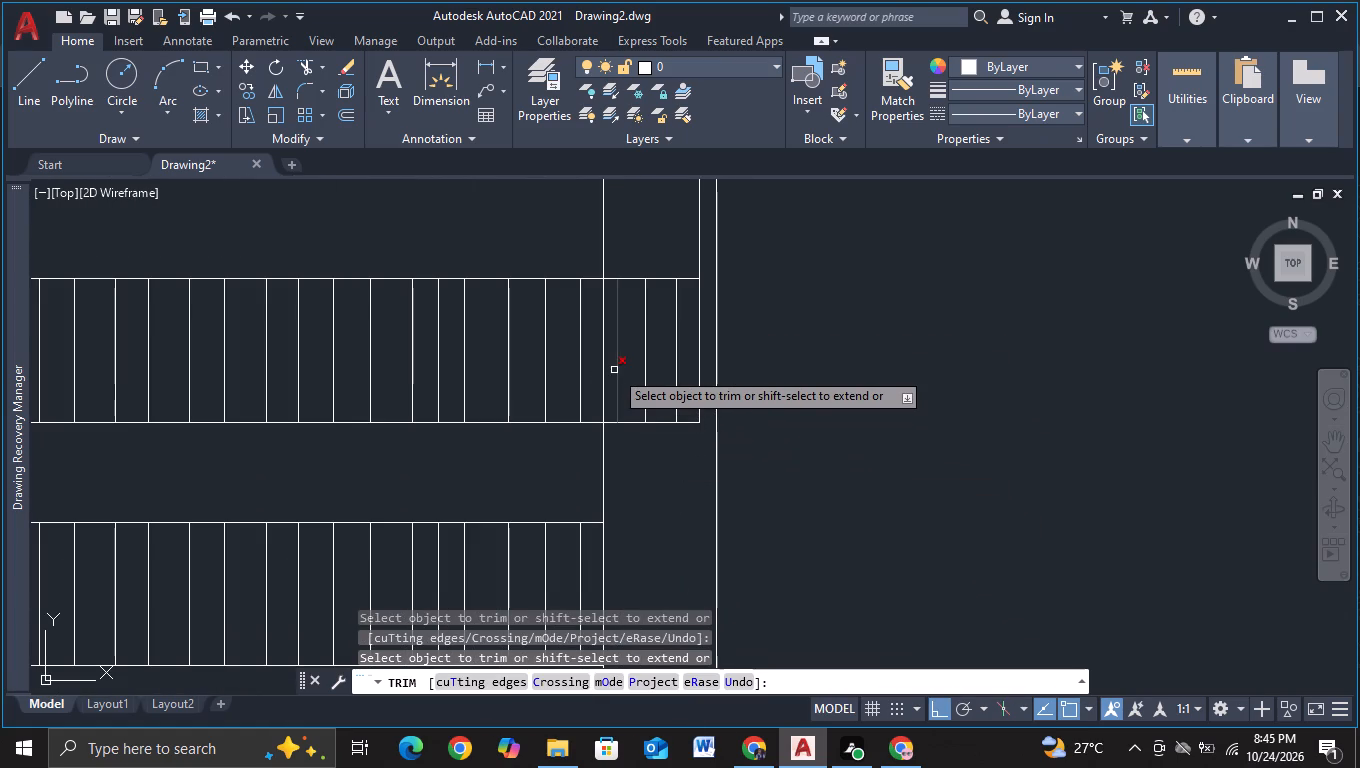
{"action": "left_click", "coordinate": [614, 370]}
{"action": "left_click", "coordinate": [623, 366]}
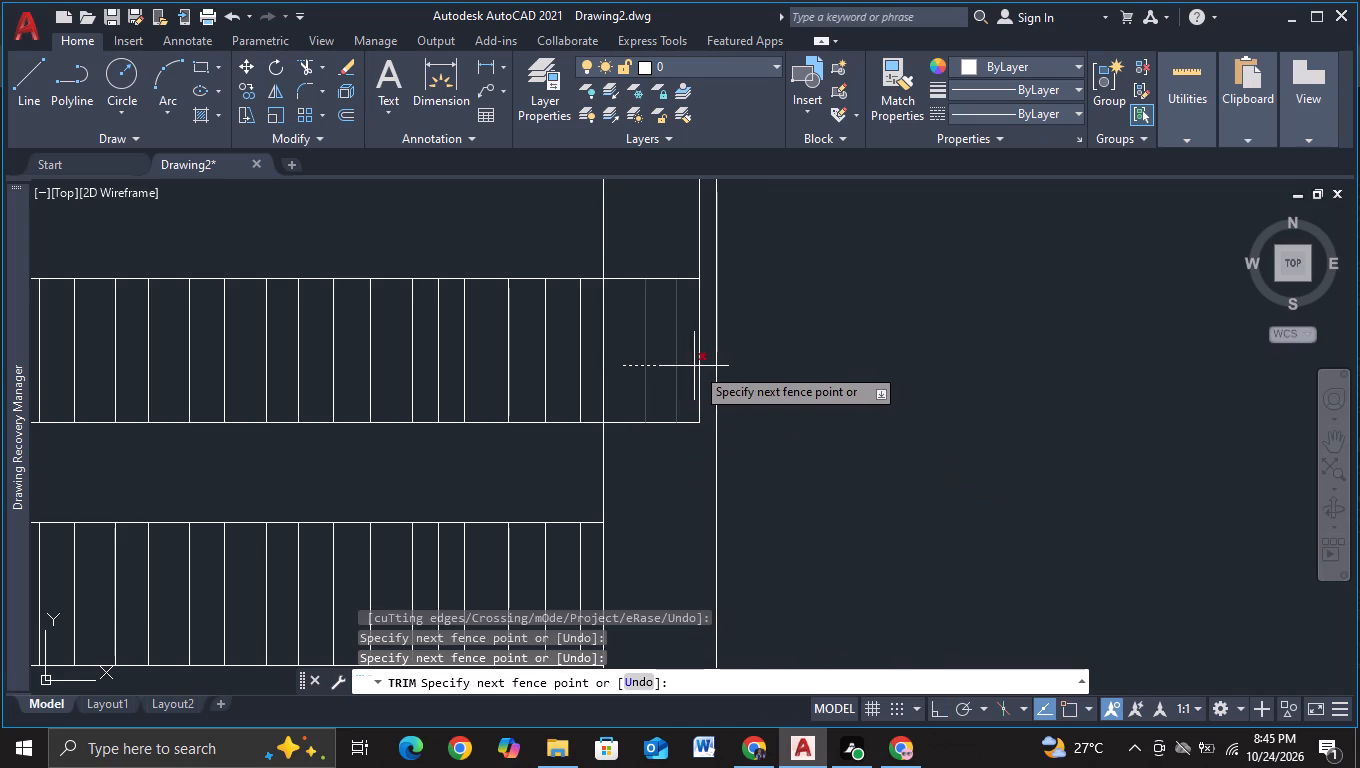
{"action": "left_click", "coordinate": [699, 366]}
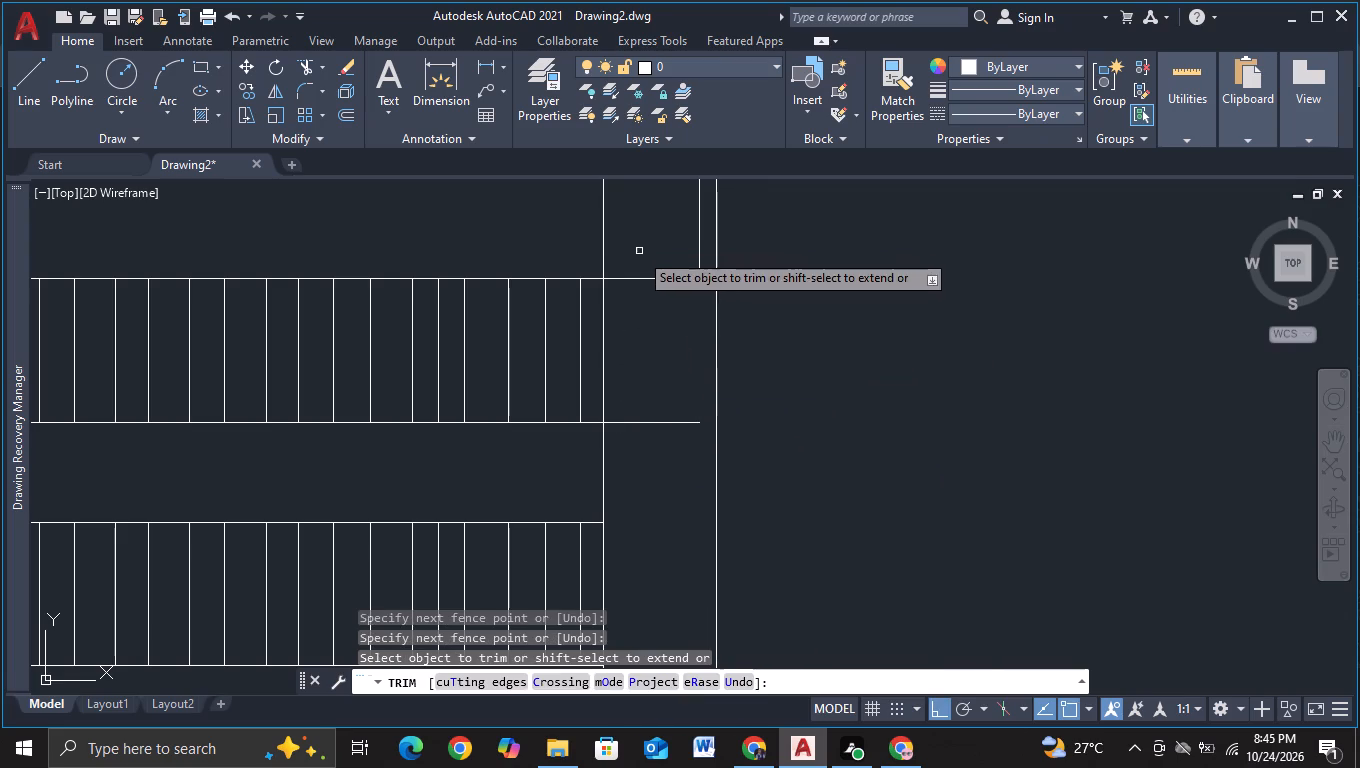
{"action": "left_click", "coordinate": [640, 253]}
{"action": "left_click", "coordinate": [645, 478]}
Trim the copied second band from the top out of the right column, including its slats, horizontal lines and the stray vertical line.
{"action": "middle_click_drag", "start_coordinate": [656, 466], "coordinate": [631, 750]}
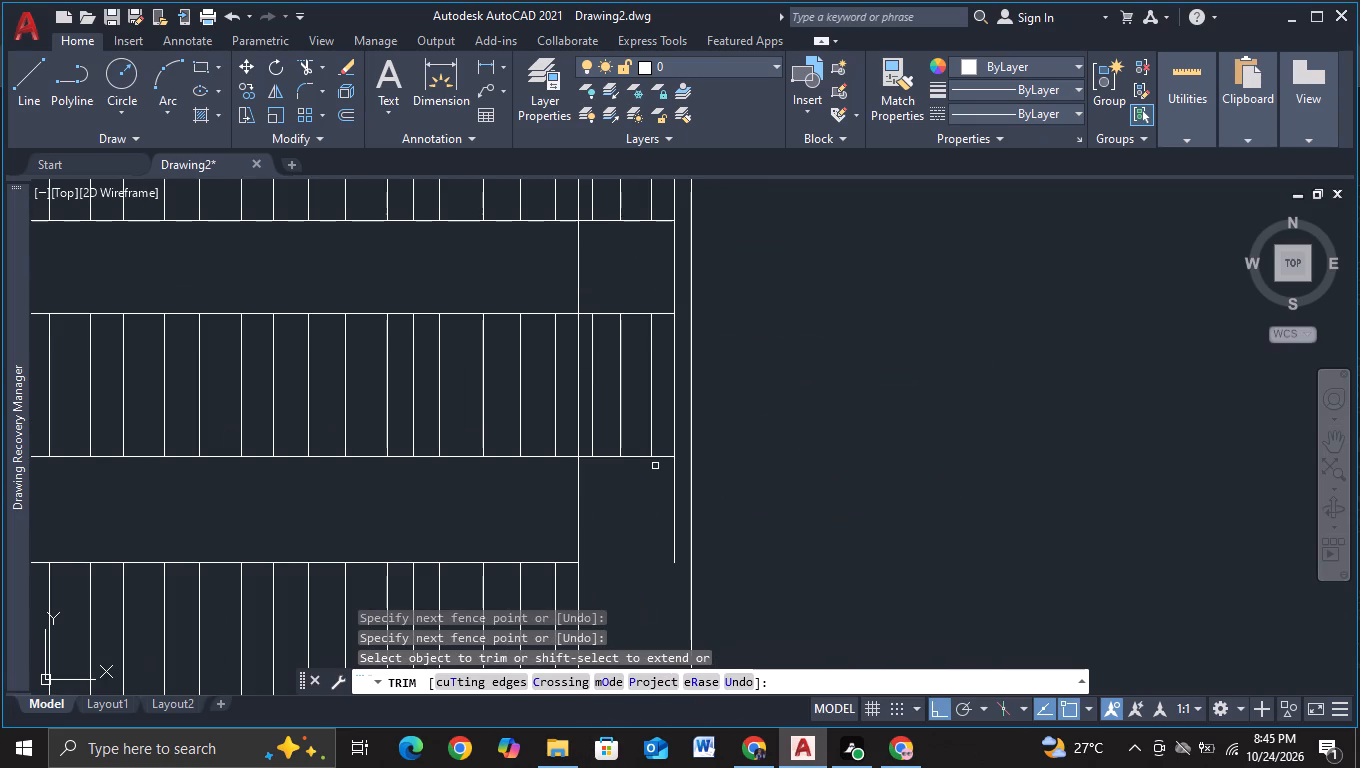
{"action": "left_click", "coordinate": [676, 550]}
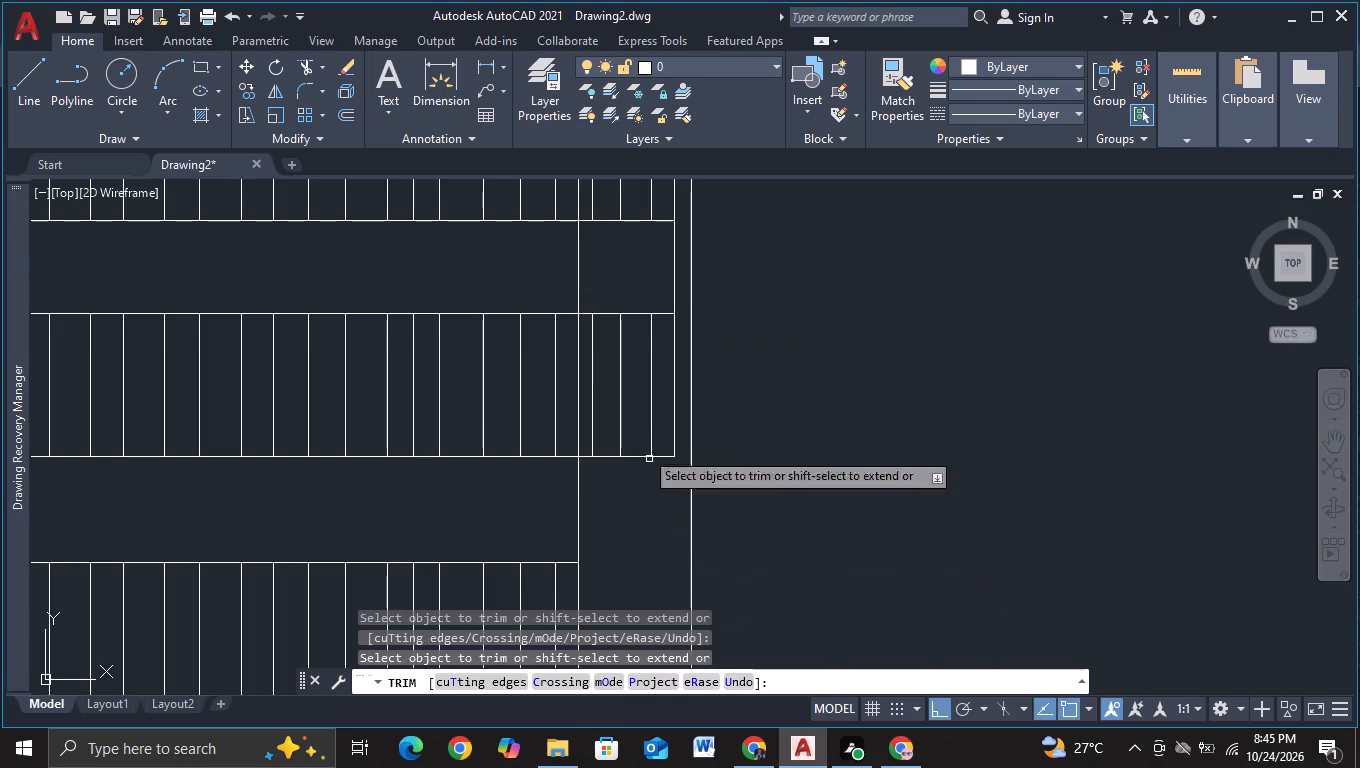
{"action": "left_click", "coordinate": [588, 384]}
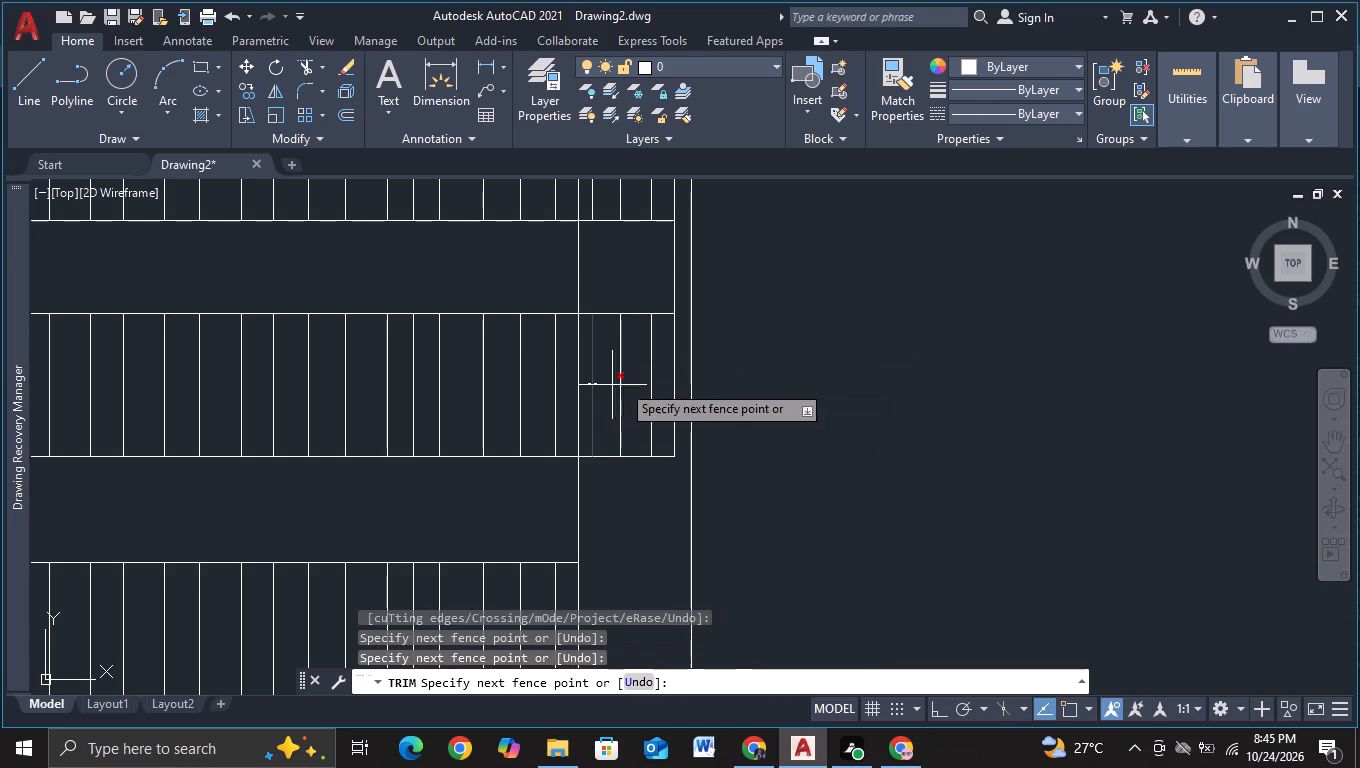
{"action": "left_click", "coordinate": [675, 384]}
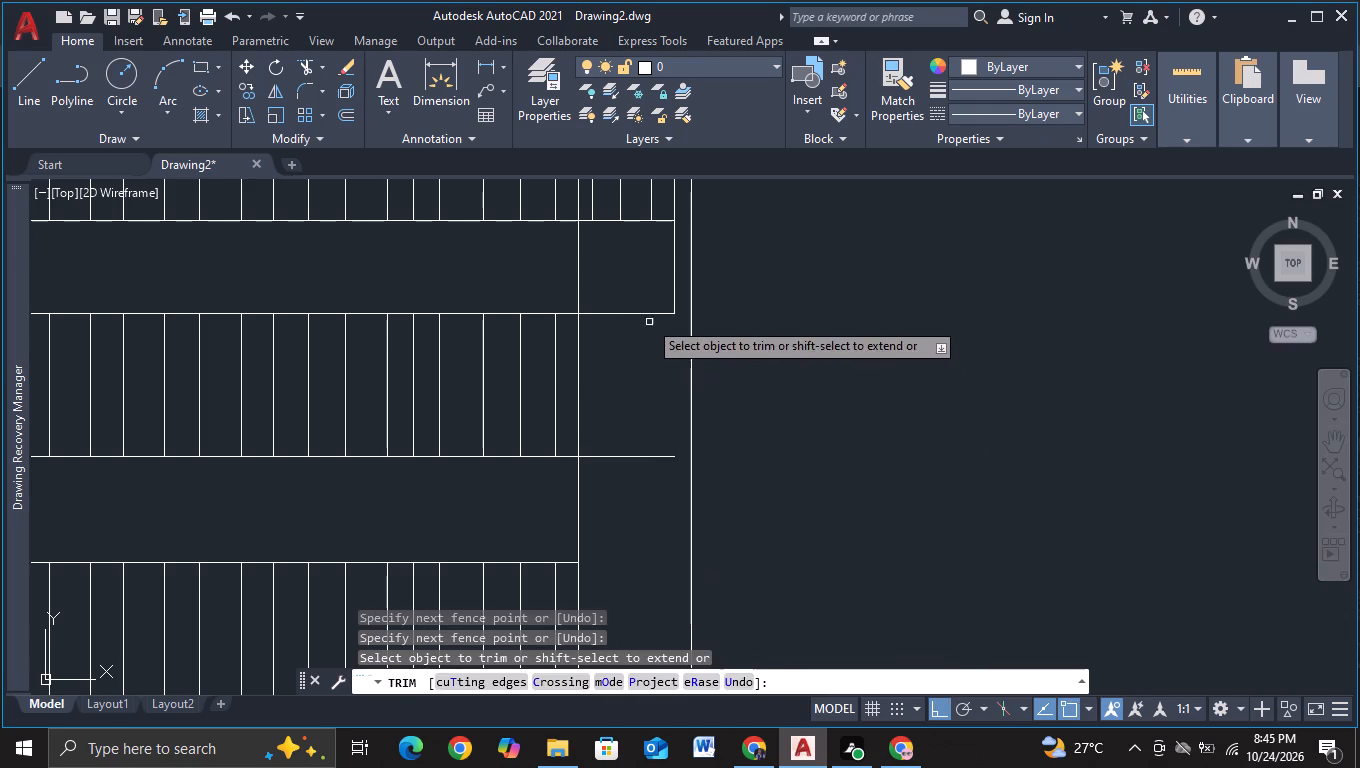
{"action": "left_click", "coordinate": [632, 298]}
{"action": "left_click", "coordinate": [635, 541]}
Trim the copied top band's slats, bottom line and stray vertical line out of the right column, and end trimming.
{"action": "middle_click_drag", "start_coordinate": [637, 429], "coordinate": [623, 660]}
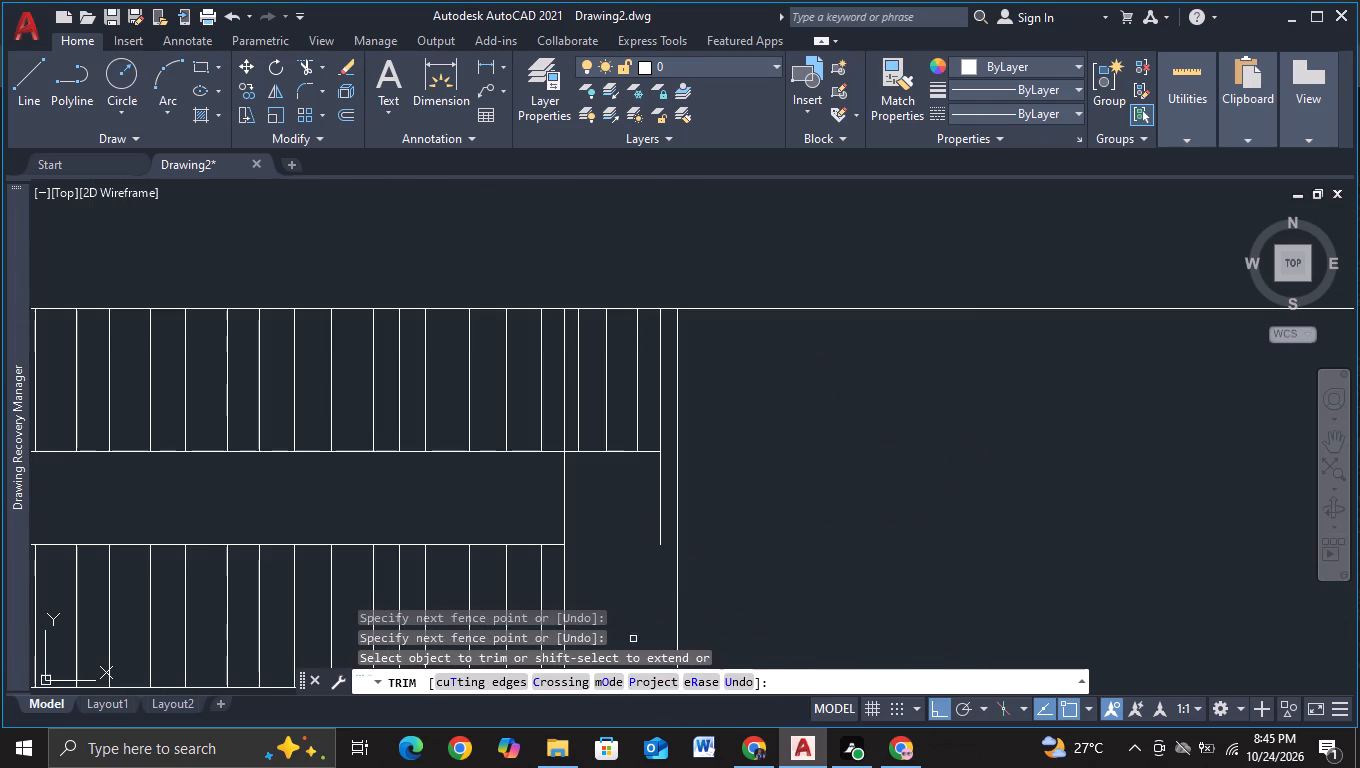
{"action": "left_click", "coordinate": [659, 514]}
{"action": "left_click", "coordinate": [572, 431]}
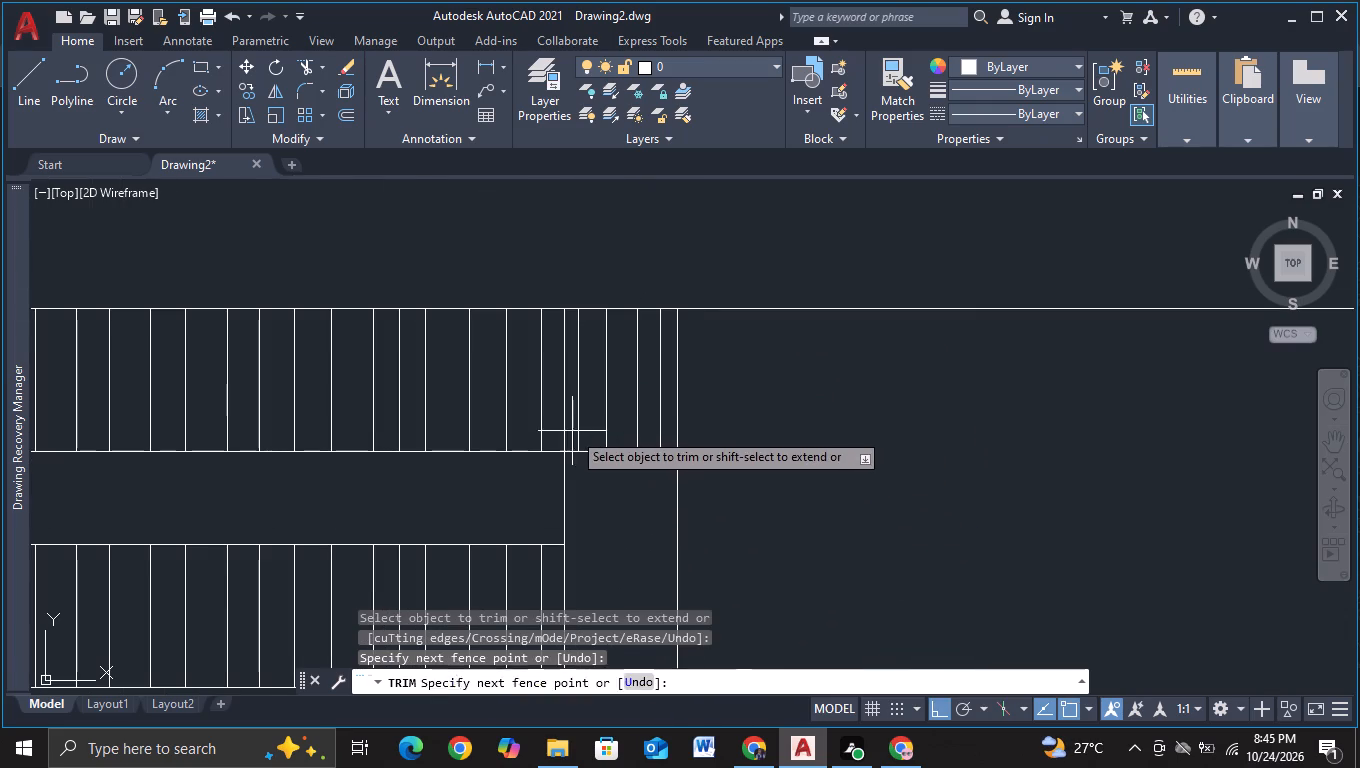
{"action": "left_click", "coordinate": [667, 427]}
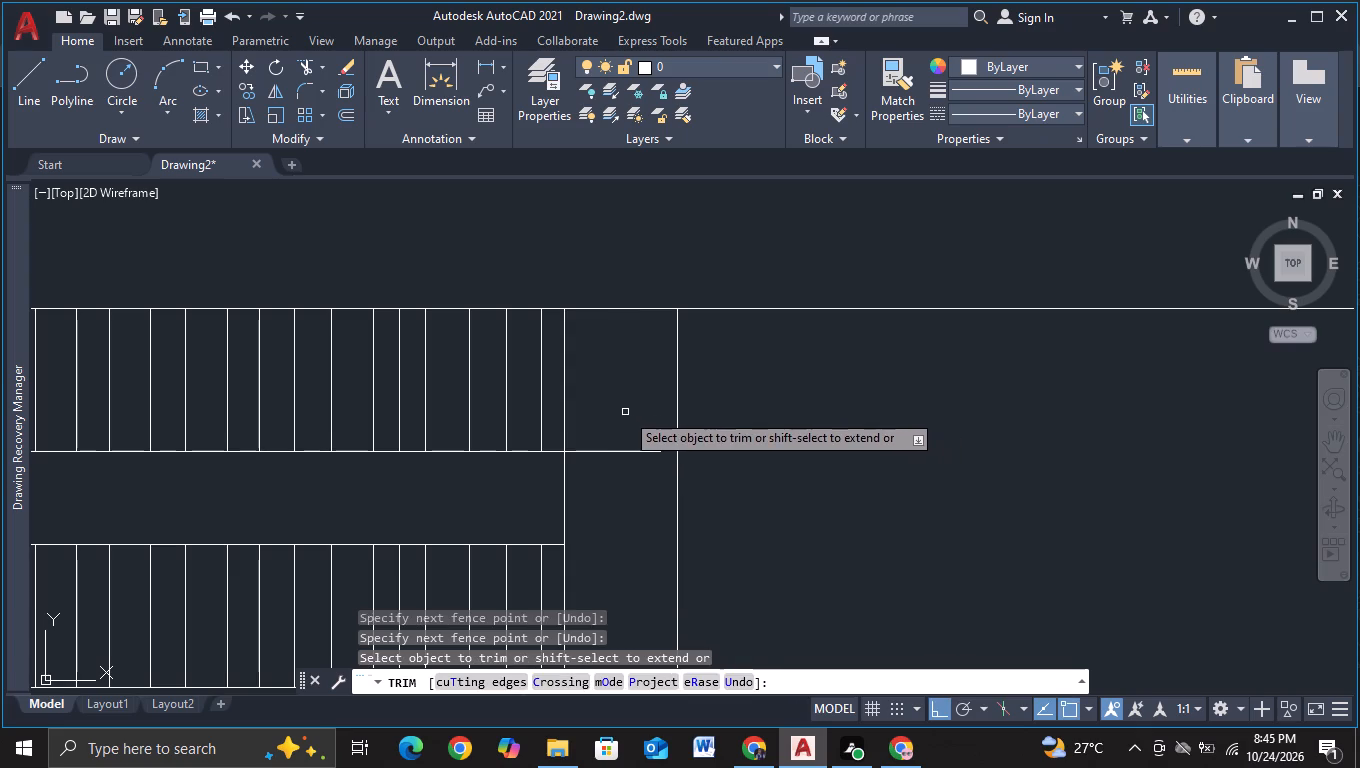
{"action": "left_click", "coordinate": [625, 412]}
{"action": "left_click", "coordinate": [614, 501]}
{"action": "scroll", "coordinate": [614, 501], "scroll_direction": "down", "scroll_amount": 2}
{"action": "middle_click_drag", "start_coordinate": [779, 579], "coordinate": [802, 453]}
{"action": "scroll", "coordinate": [801, 448], "scroll_direction": "down", "scroll_amount": 2}
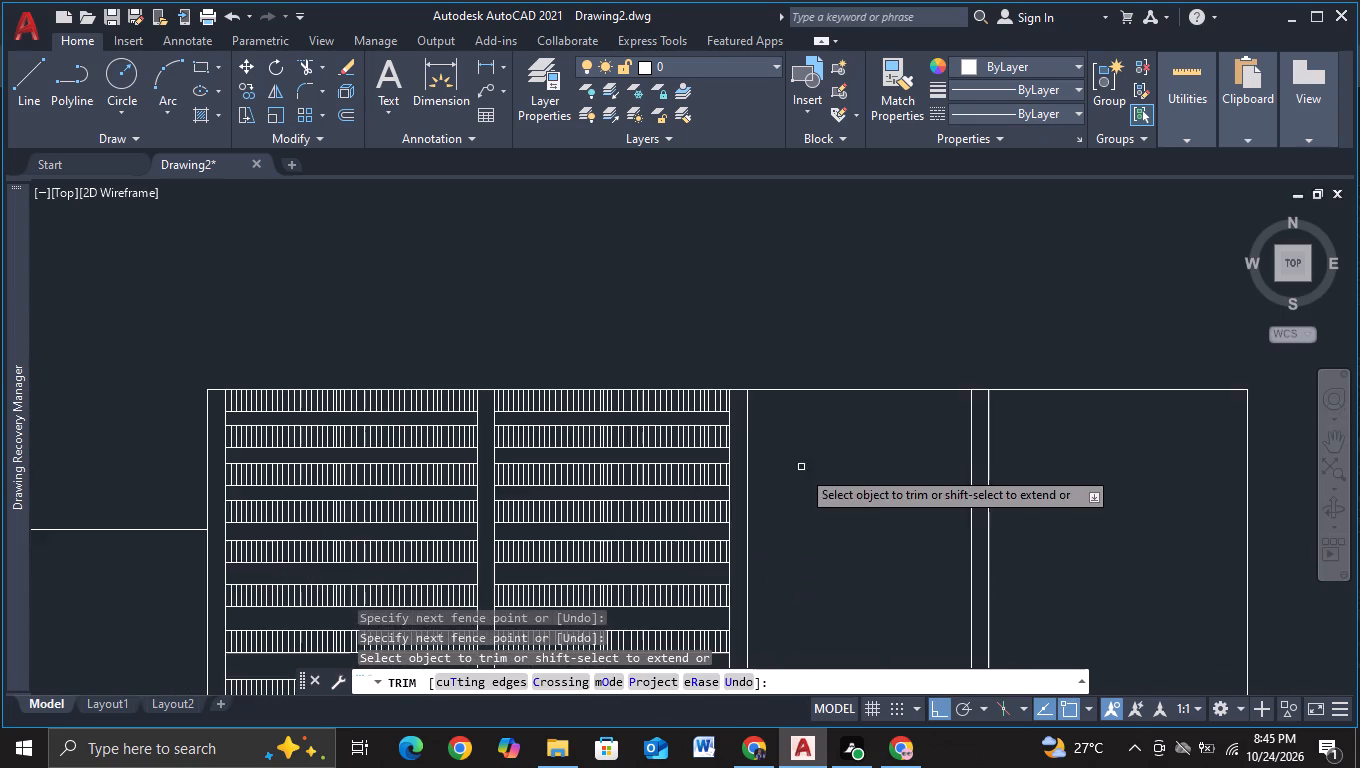
{"action": "middle_click_drag", "start_coordinate": [806, 503], "coordinate": [816, 412]}
{"action": "middle_click_drag", "start_coordinate": [821, 477], "coordinate": [821, 440]}
{"action": "key", "text": "Escape"}
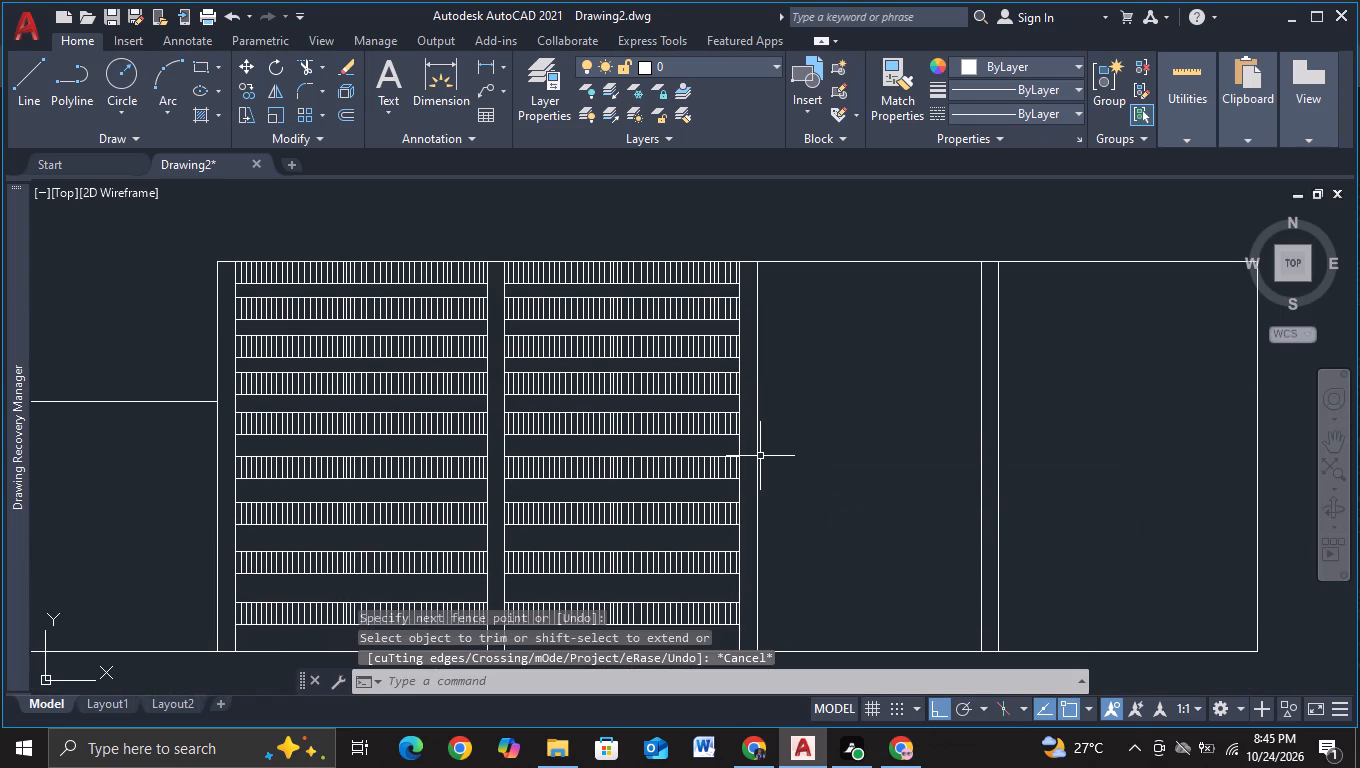
Copy all of the second bay's slatted bands horizontally about 5.74 units into the third bay.
{"action": "left_click", "coordinate": [497, 249]}
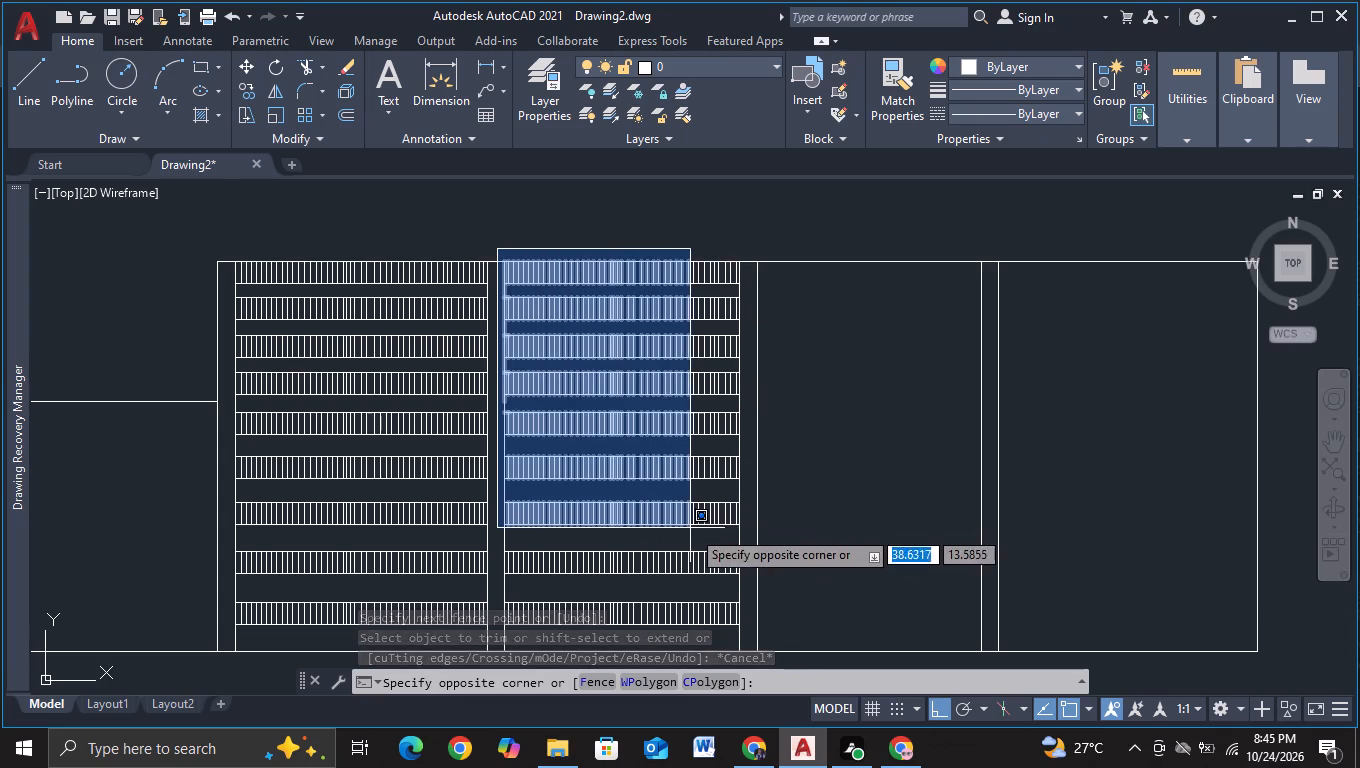
{"action": "middle_click_drag", "start_coordinate": [691, 529], "coordinate": [627, 415]}
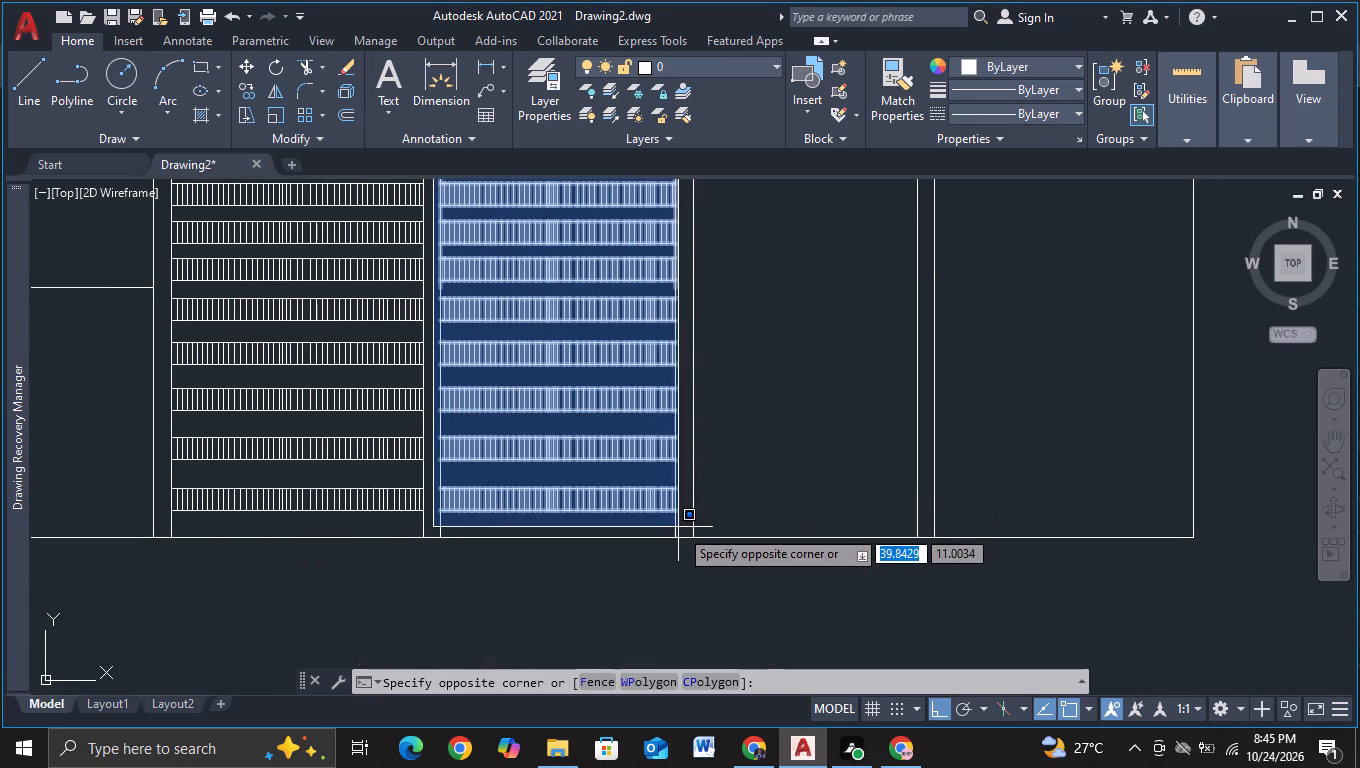
{"action": "left_click", "coordinate": [681, 521]}
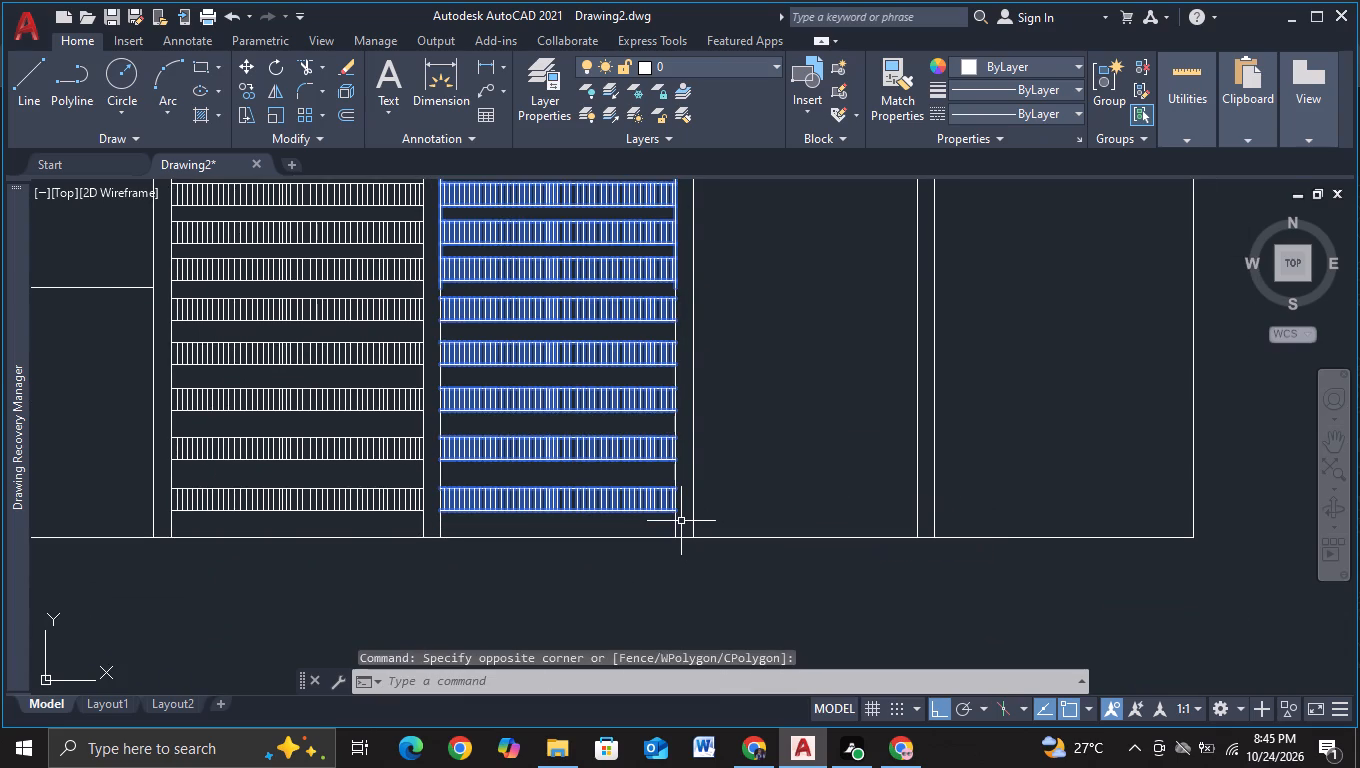
{"action": "key", "text": "c"}
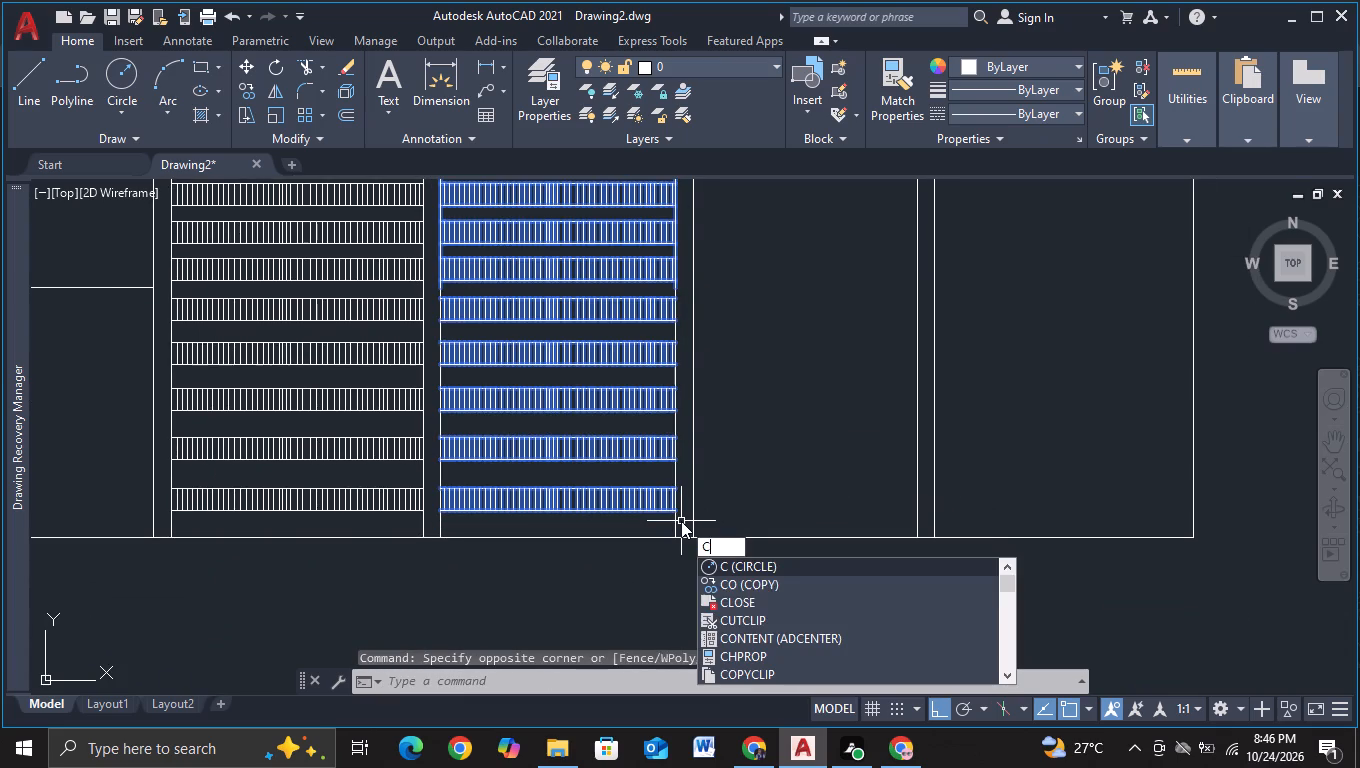
{"action": "left_click", "coordinate": [719, 580]}
{"action": "left_click", "coordinate": [567, 464]}
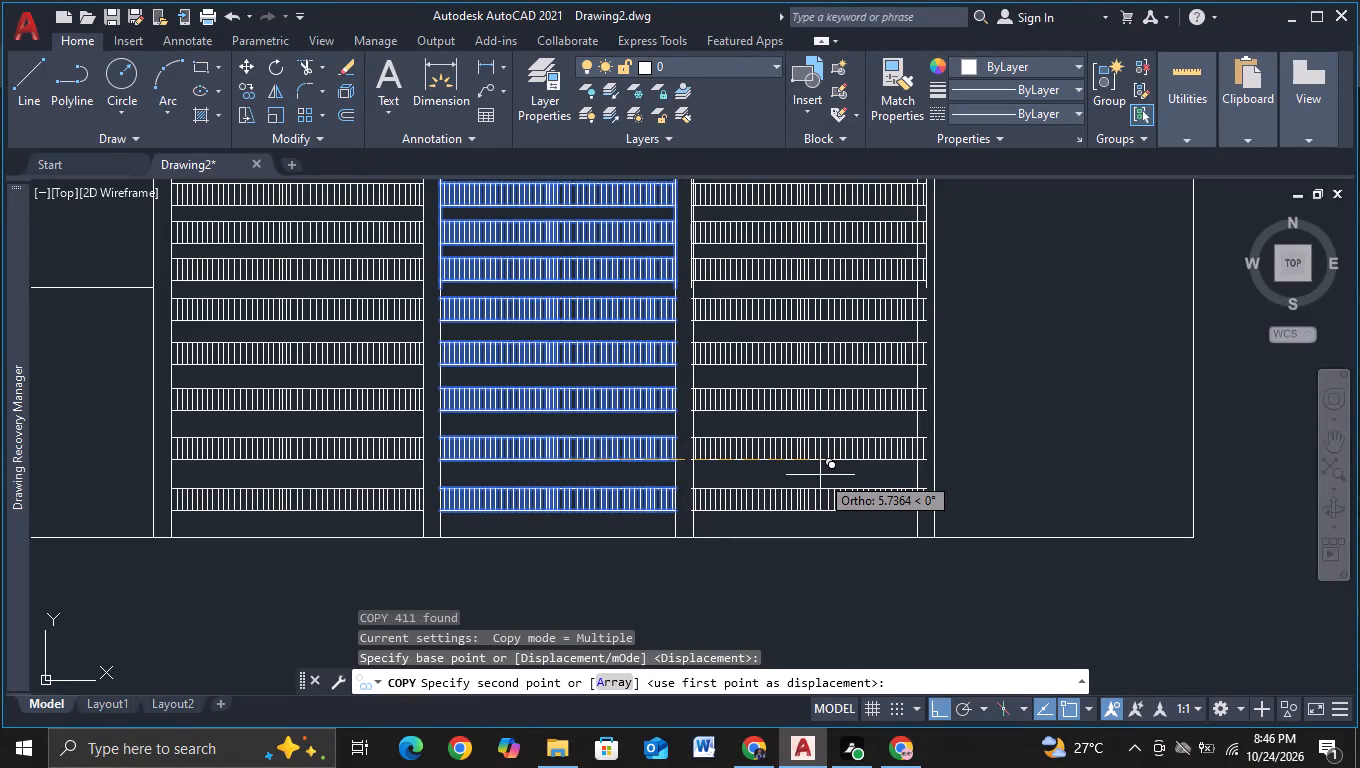
{"action": "left_click", "coordinate": [820, 475]}
Place another copy of the selected slatted bands about 11.29 units horizontally into the fourth bay, and end copying.
{"action": "middle_click_drag", "start_coordinate": [820, 475], "coordinate": [561, 504]}
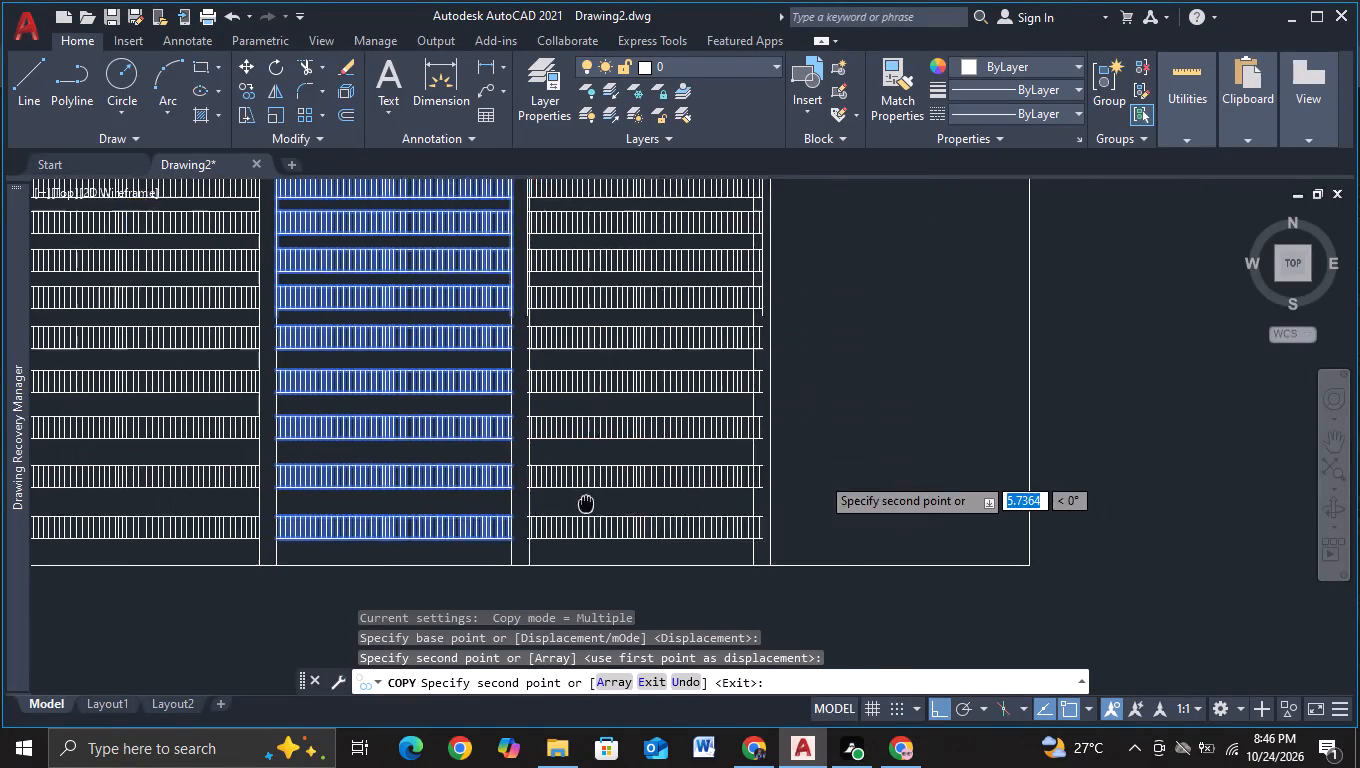
{"action": "middle_click_drag", "start_coordinate": [561, 504], "coordinate": [498, 505]}
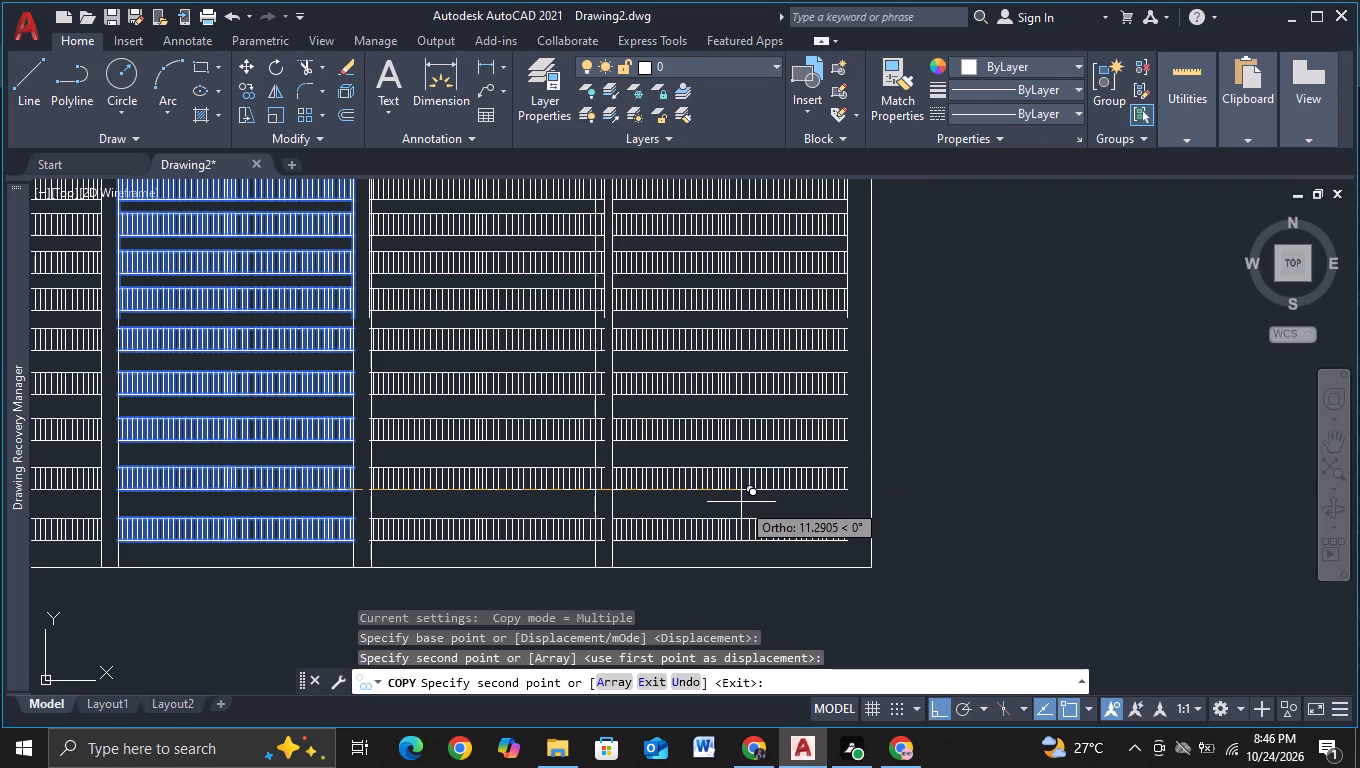
{"action": "left_click", "coordinate": [741, 502]}
{"action": "key", "text": "Escape"}
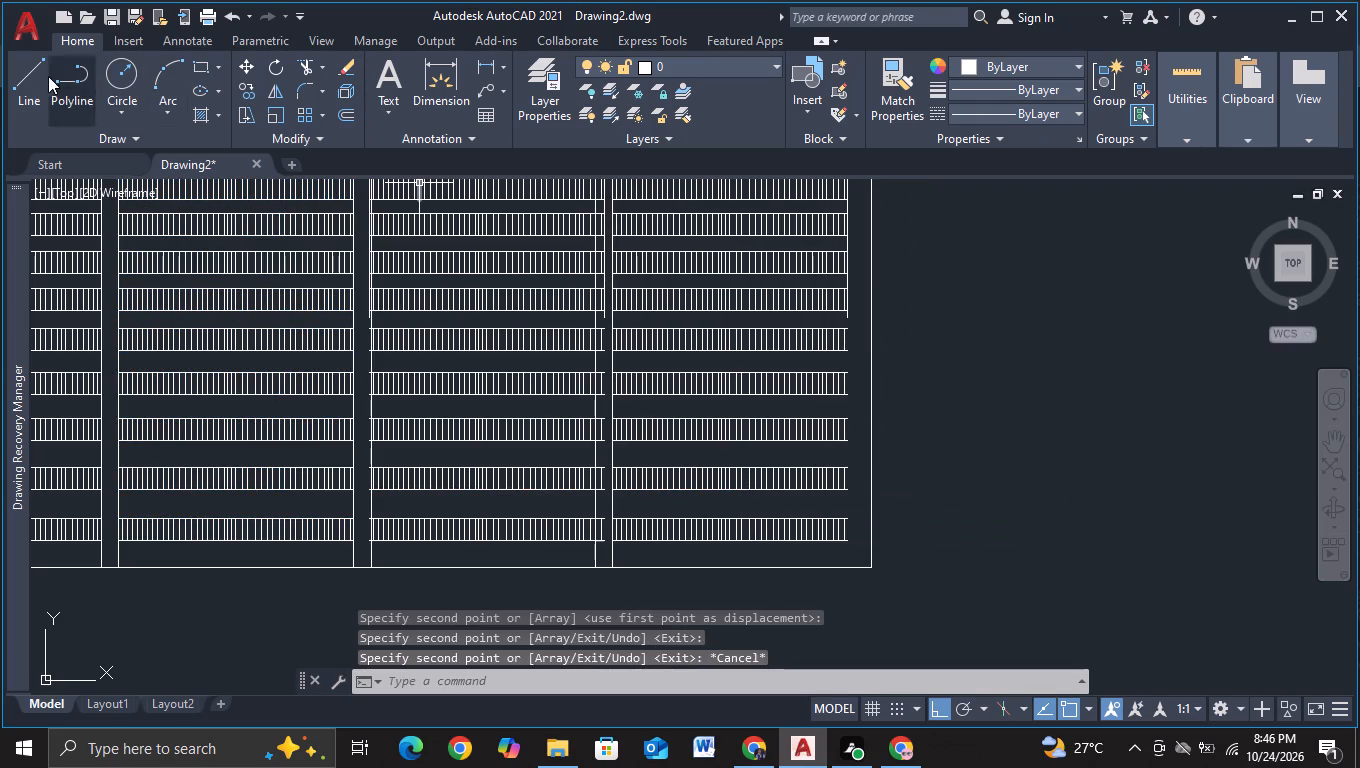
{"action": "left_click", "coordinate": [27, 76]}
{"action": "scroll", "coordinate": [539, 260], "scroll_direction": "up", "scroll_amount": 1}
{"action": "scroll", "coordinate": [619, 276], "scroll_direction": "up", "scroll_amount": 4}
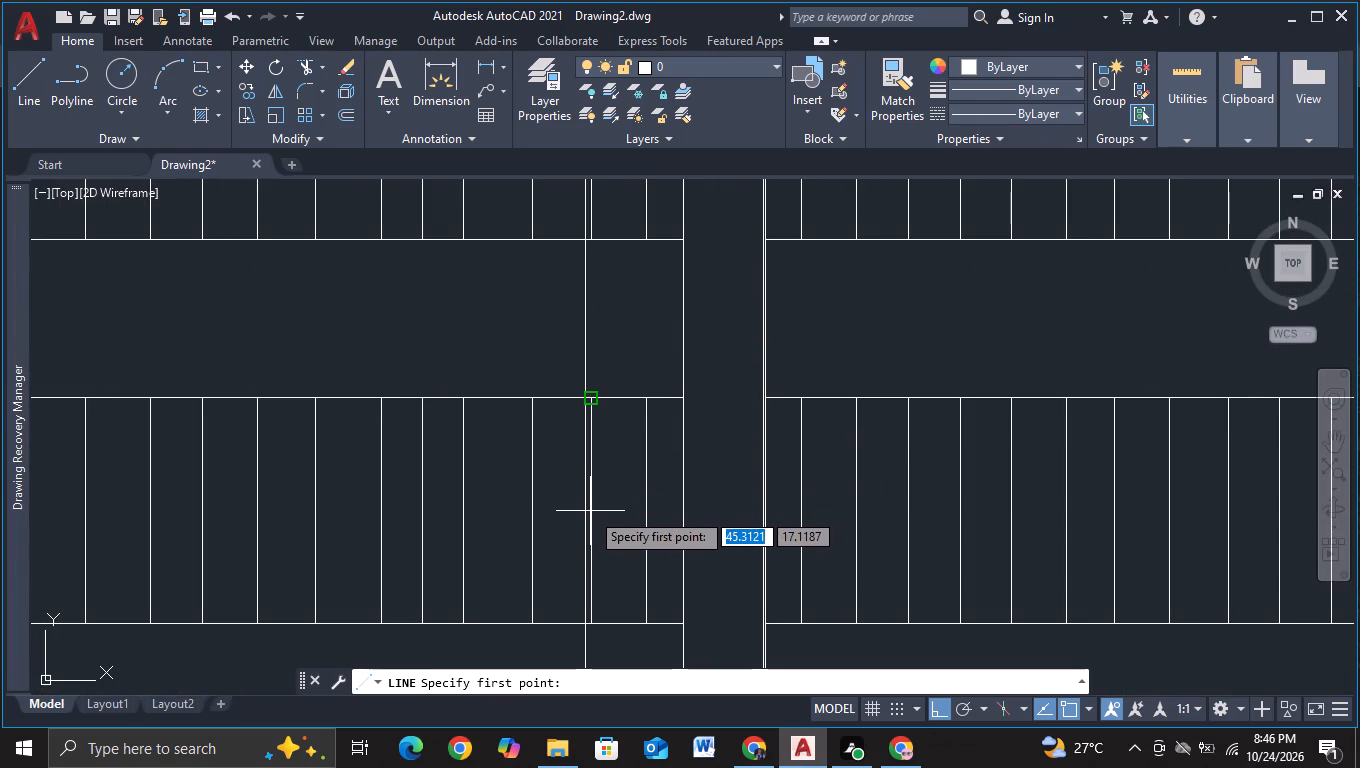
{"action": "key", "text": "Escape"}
Trim the third bay's fourth band from the top out of the column before the fourth bay, including slats, horizontal lines and stray vertical line pieces.
{"action": "left_click", "coordinate": [302, 65]}
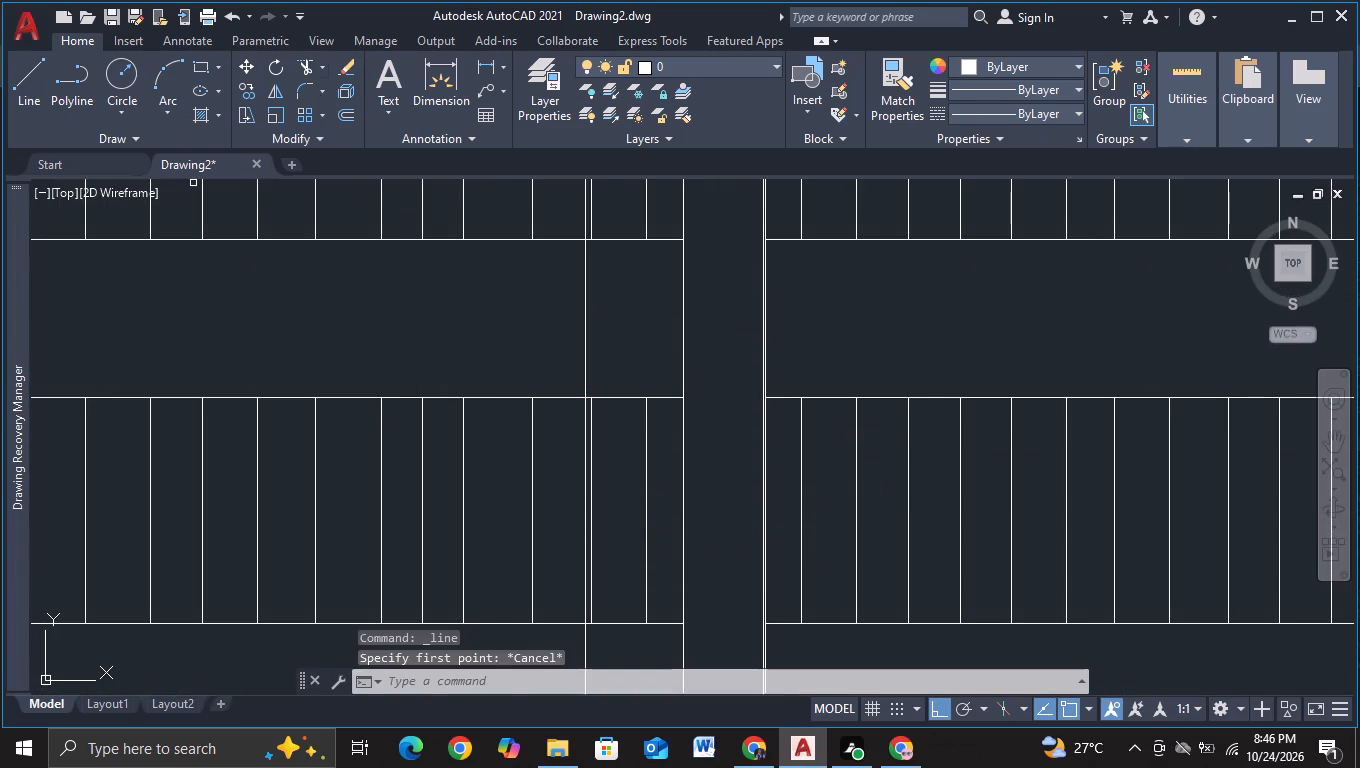
{"action": "left_click", "coordinate": [588, 531]}
{"action": "left_click", "coordinate": [594, 531]}
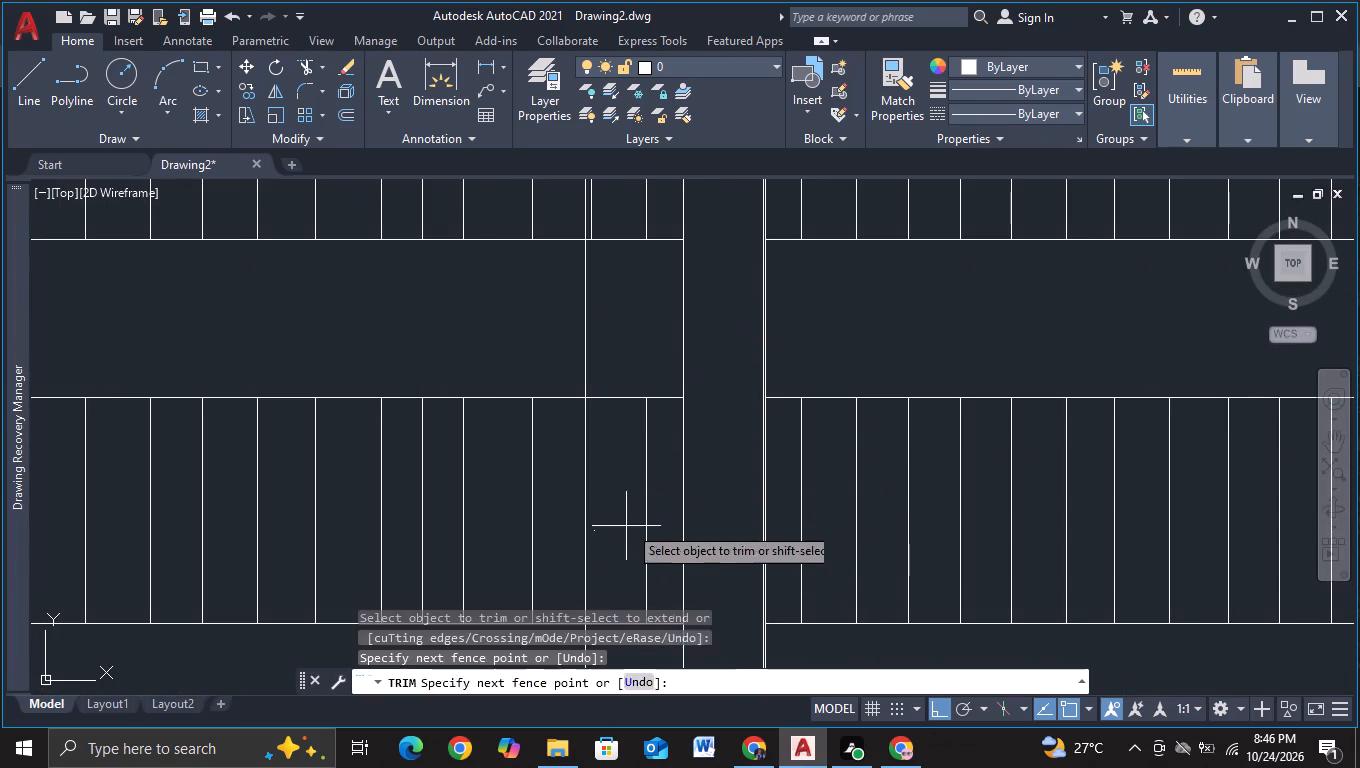
{"action": "left_click", "coordinate": [698, 527]}
{"action": "left_click", "coordinate": [624, 363]}
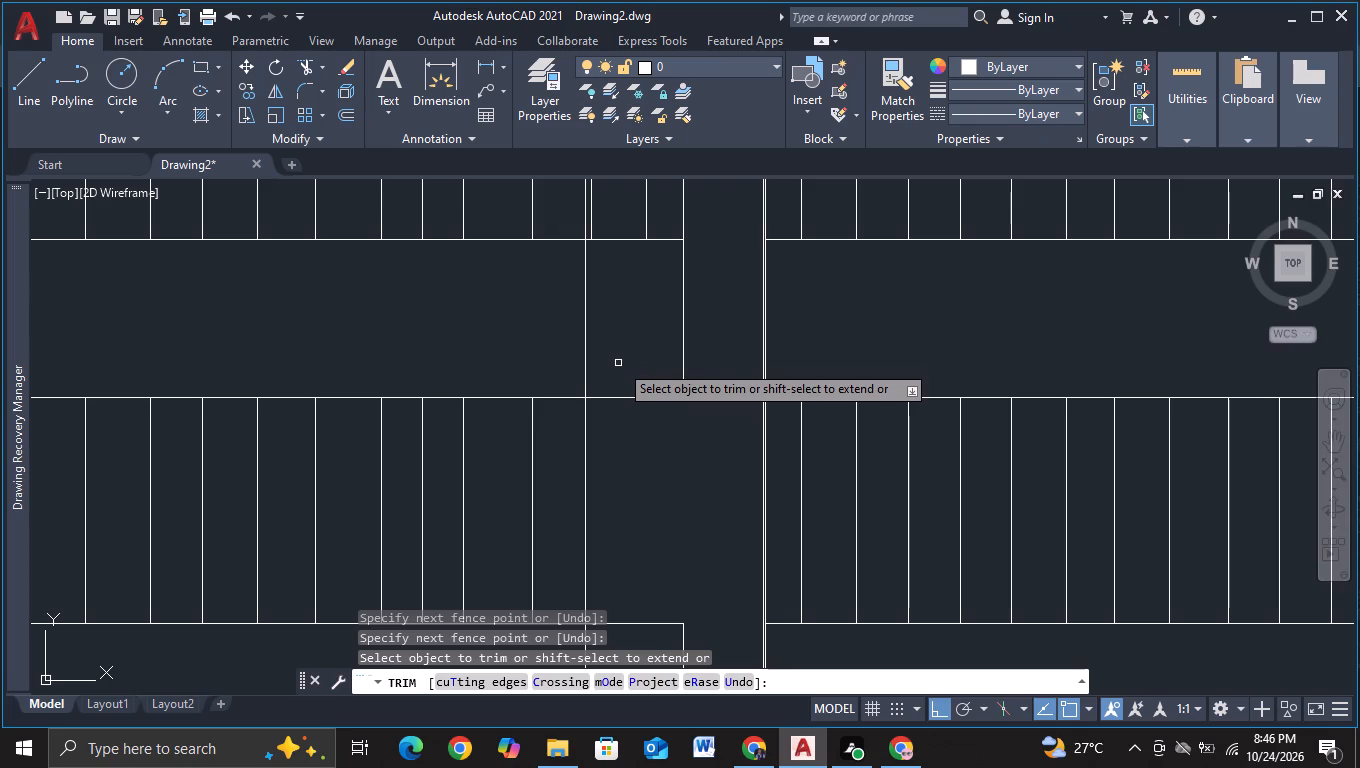
{"action": "middle_click_drag", "start_coordinate": [665, 677], "coordinate": [659, 570]}
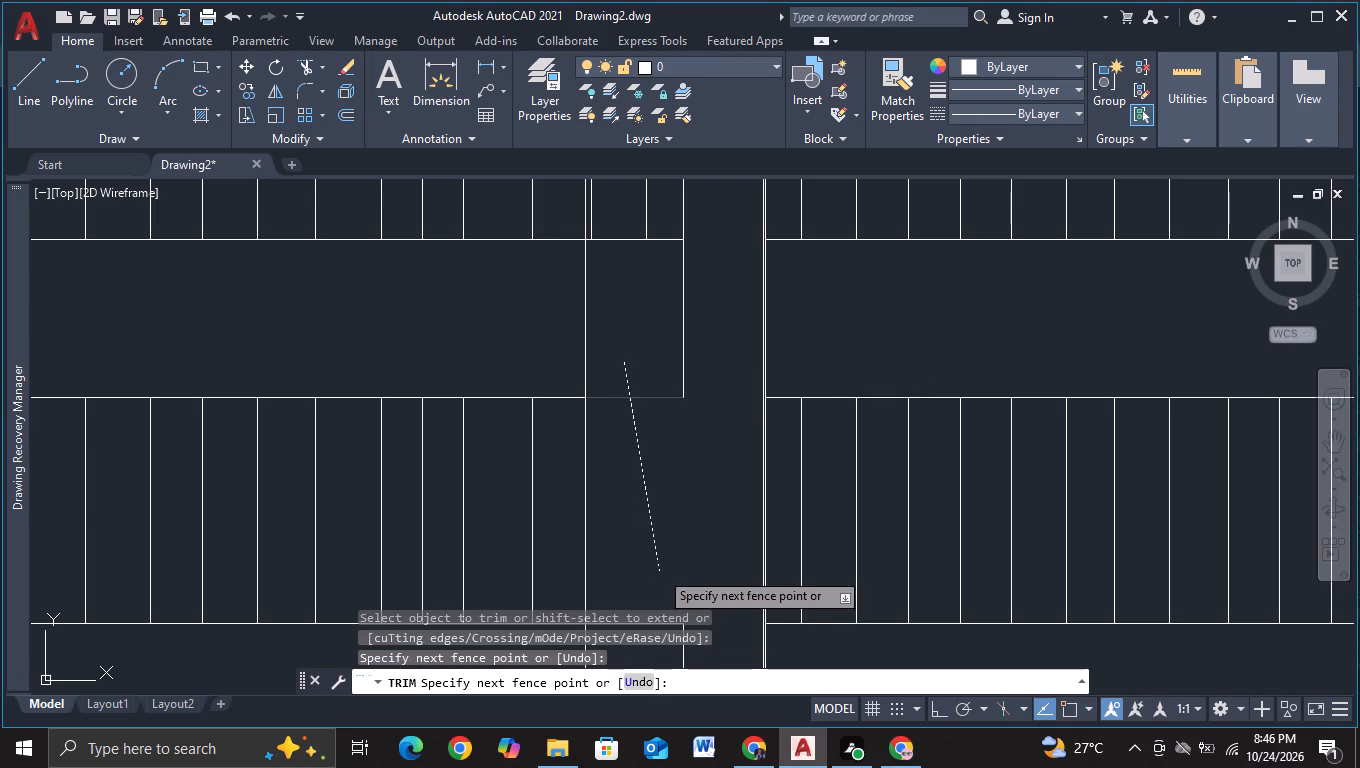
{"action": "middle_click_drag", "start_coordinate": [659, 570], "coordinate": [660, 561]}
{"action": "middle_click_drag", "start_coordinate": [660, 561], "coordinate": [651, 462]}
{"action": "scroll", "coordinate": [653, 477], "scroll_direction": "down", "scroll_amount": 1}
{"action": "left_click", "coordinate": [642, 541]}
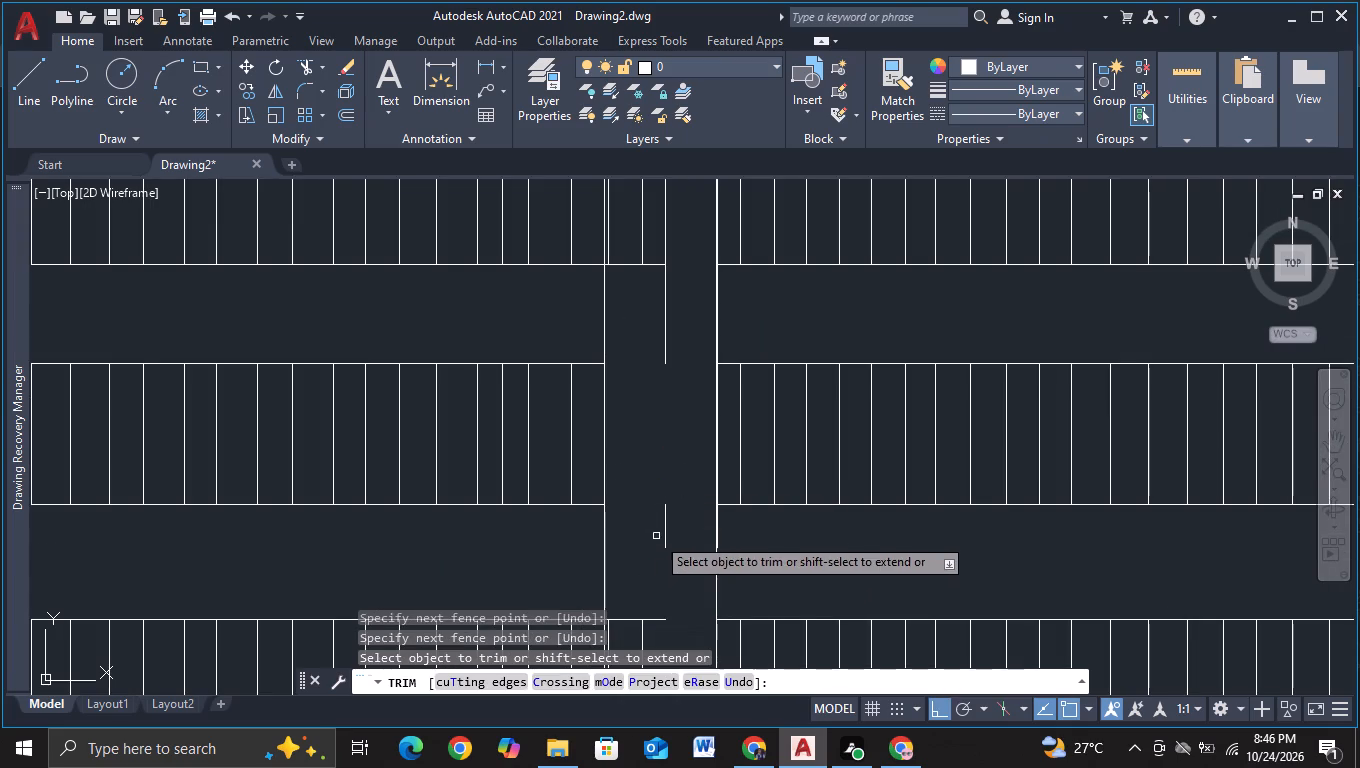
{"action": "left_click", "coordinate": [658, 534]}
{"action": "left_click", "coordinate": [675, 531]}
{"action": "left_click", "coordinate": [649, 288]}
{"action": "left_click", "coordinate": [675, 286]}
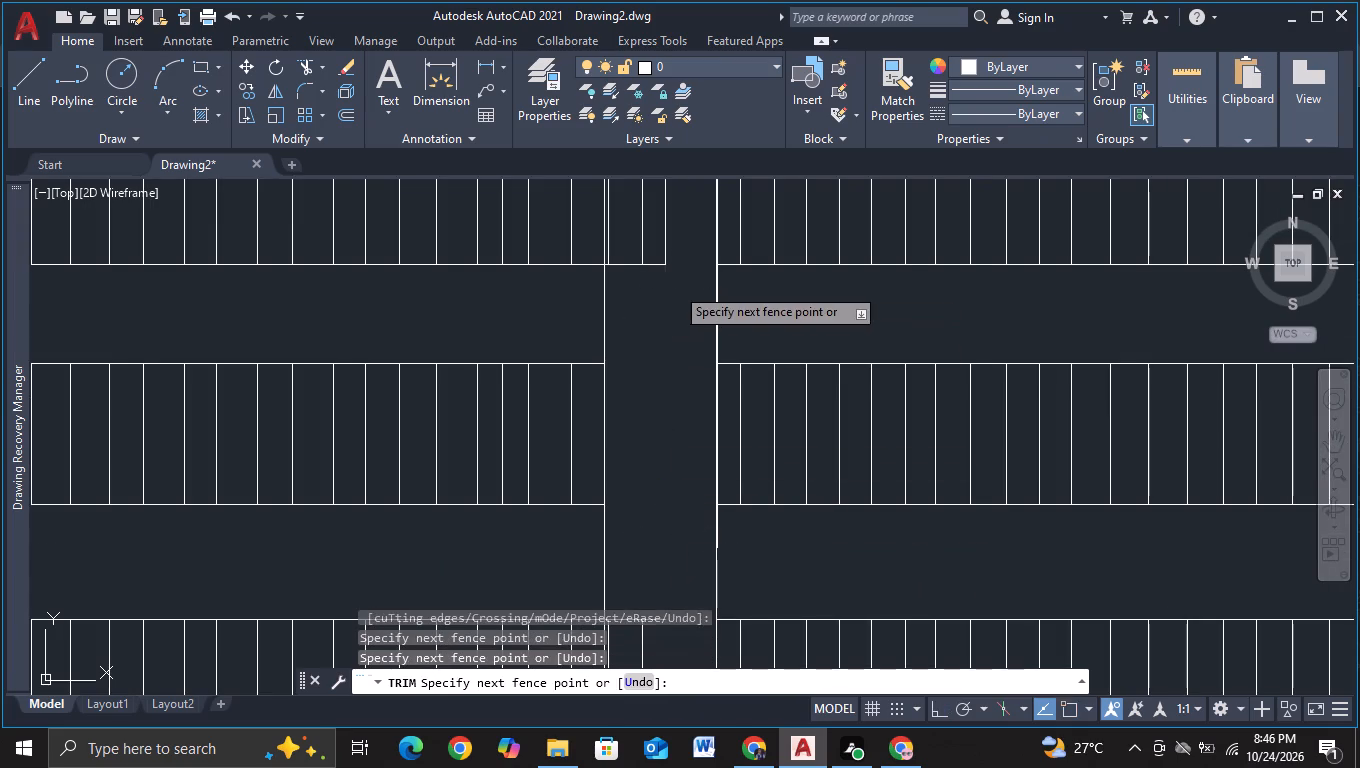
Trim the third bay's third band from the top out of the same column, including its slats, stray vertical line and both horizontal lines.
{"action": "middle_click_drag", "start_coordinate": [675, 286], "coordinate": [656, 464]}
{"action": "scroll", "coordinate": [653, 472], "scroll_direction": "up", "scroll_amount": 2}
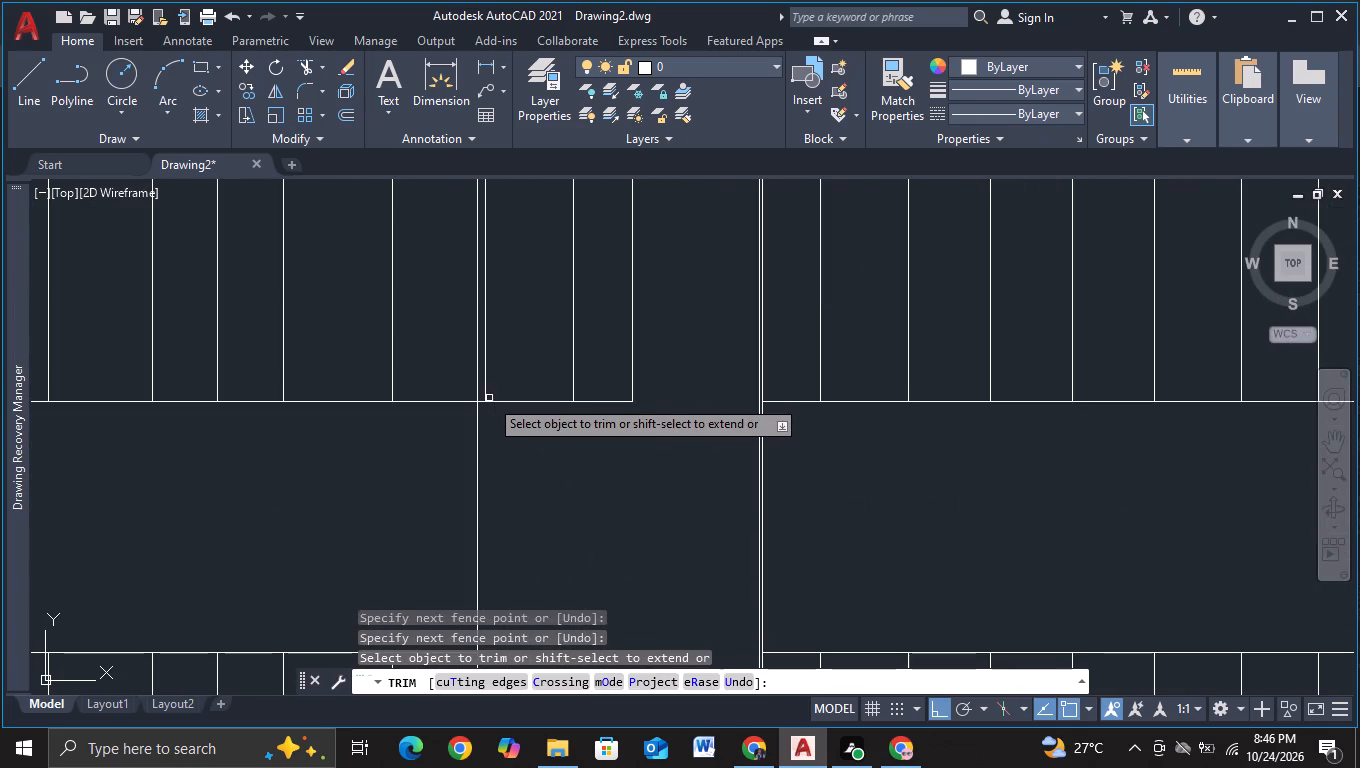
{"action": "left_click", "coordinate": [483, 393]}
{"action": "left_click", "coordinate": [483, 393]}
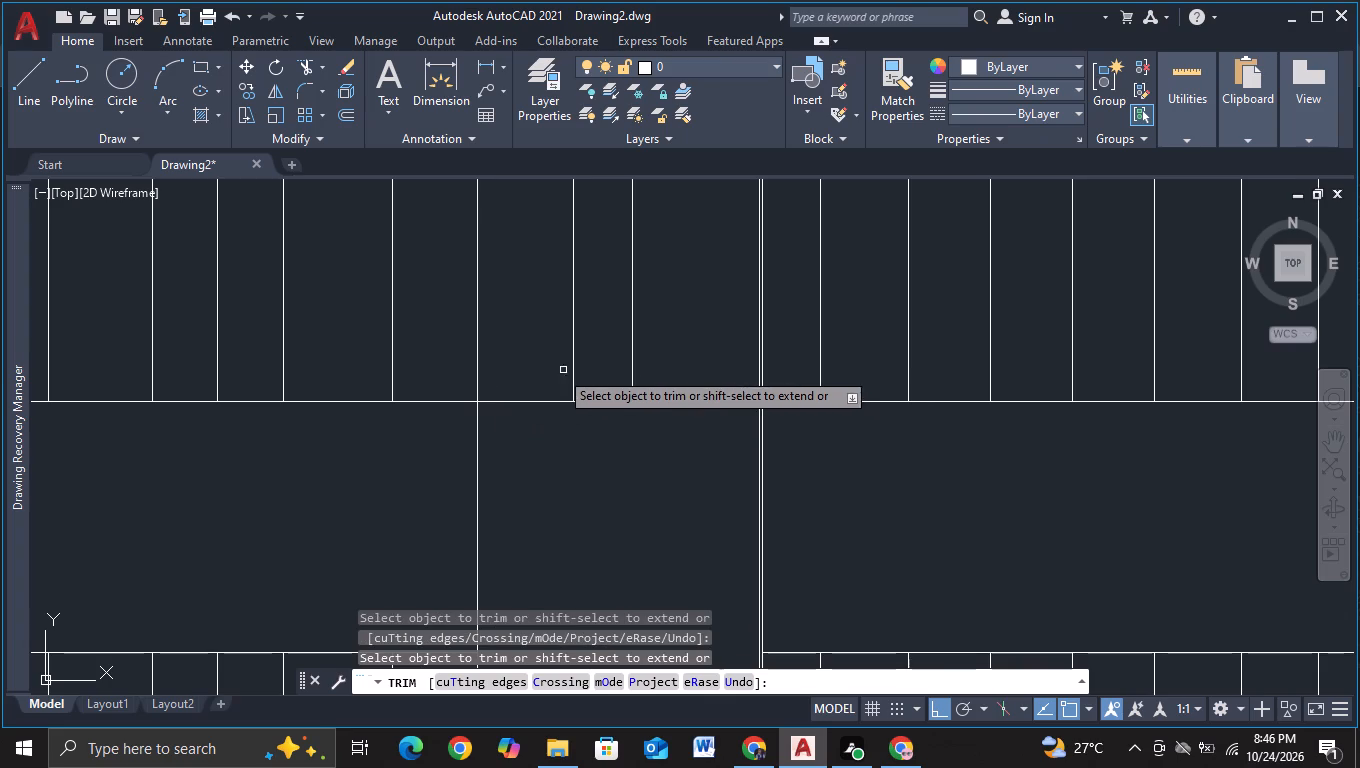
{"action": "left_click", "coordinate": [536, 368]}
{"action": "left_click", "coordinate": [644, 367]}
{"action": "left_click", "coordinate": [590, 370]}
{"action": "left_click", "coordinate": [565, 480]}
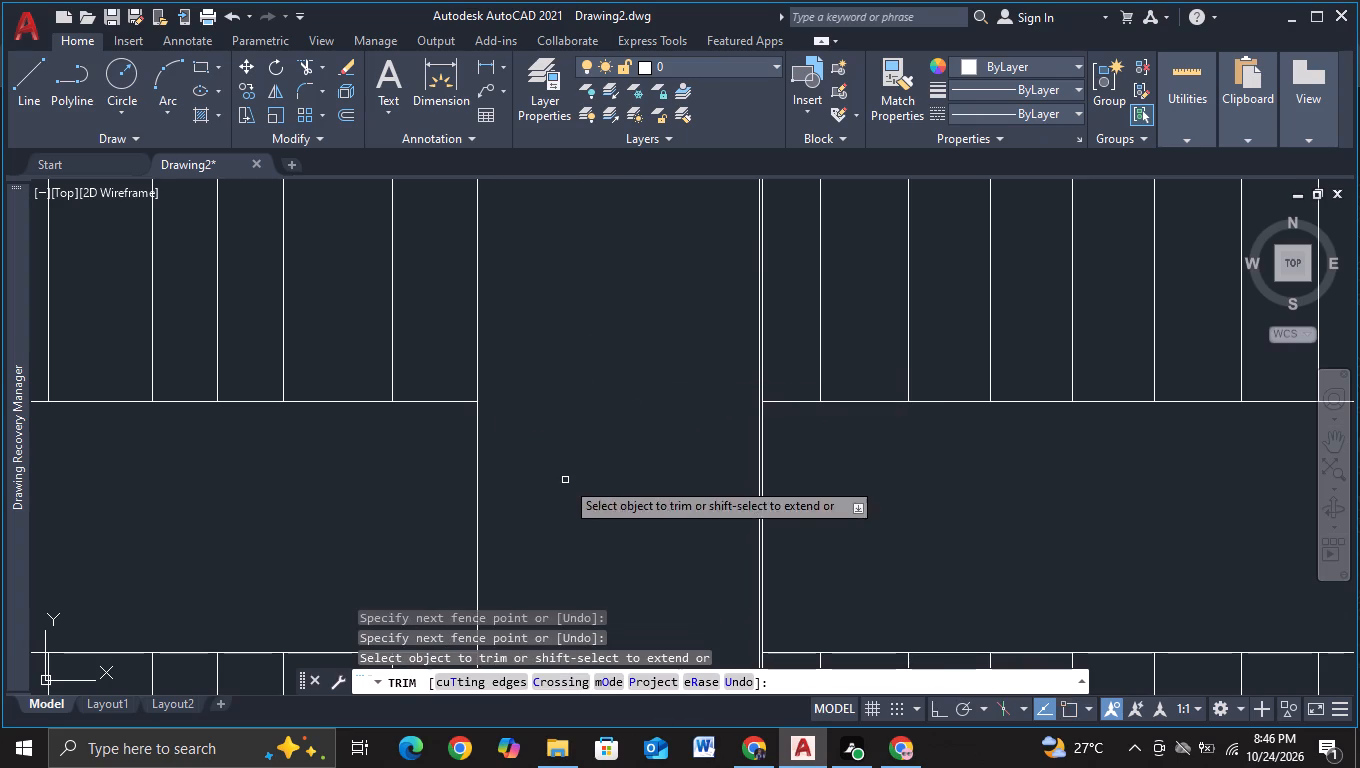
{"action": "middle_click_drag", "start_coordinate": [598, 241], "coordinate": [623, 602]}
{"action": "left_click", "coordinate": [594, 366]}
{"action": "left_click", "coordinate": [597, 502]}
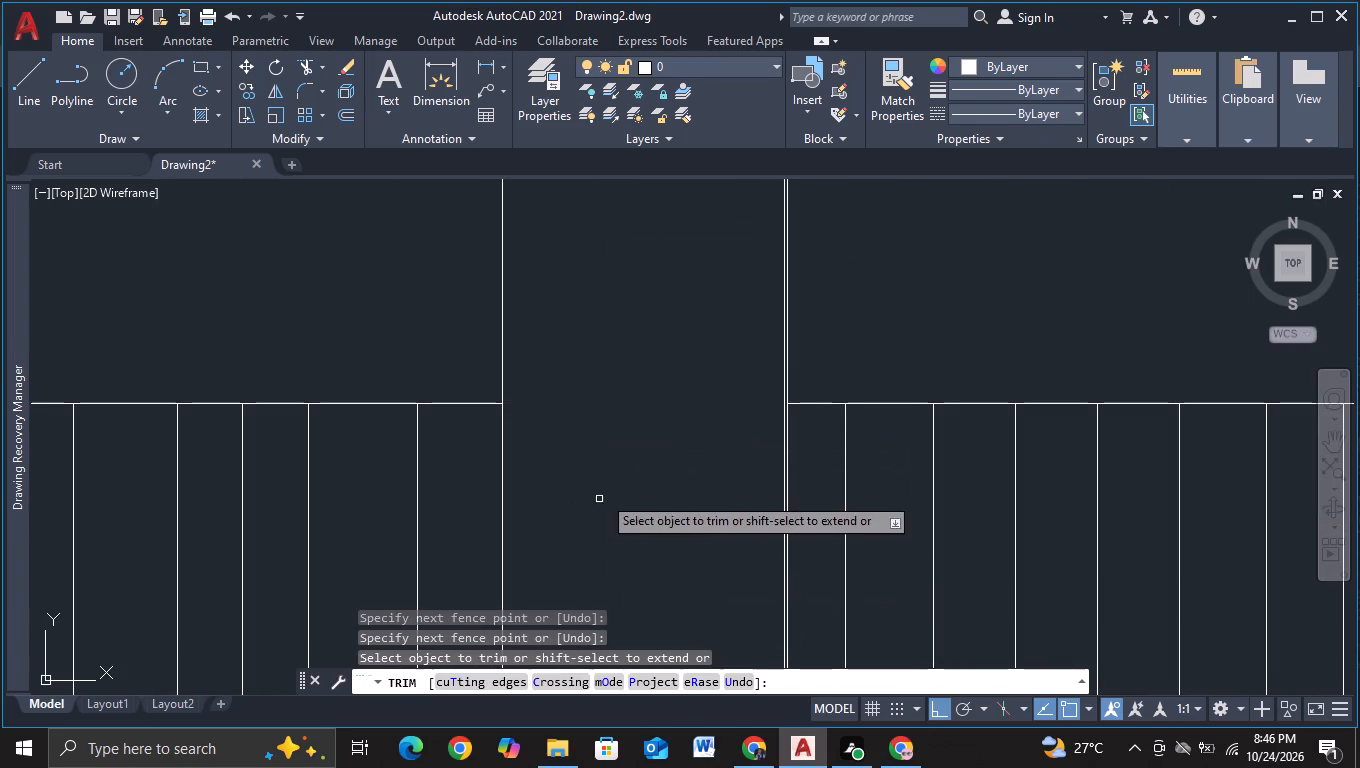
Trim the third bay's second band from the top out of the column, including its slats and both horizontal lines.
{"action": "scroll", "coordinate": [616, 367], "scroll_direction": "down", "scroll_amount": 2}
{"action": "middle_click_drag", "start_coordinate": [617, 376], "coordinate": [595, 558]}
{"action": "scroll", "coordinate": [595, 558], "scroll_direction": "up", "scroll_amount": 2}
{"action": "scroll", "coordinate": [506, 323], "scroll_direction": "up", "scroll_amount": 2}
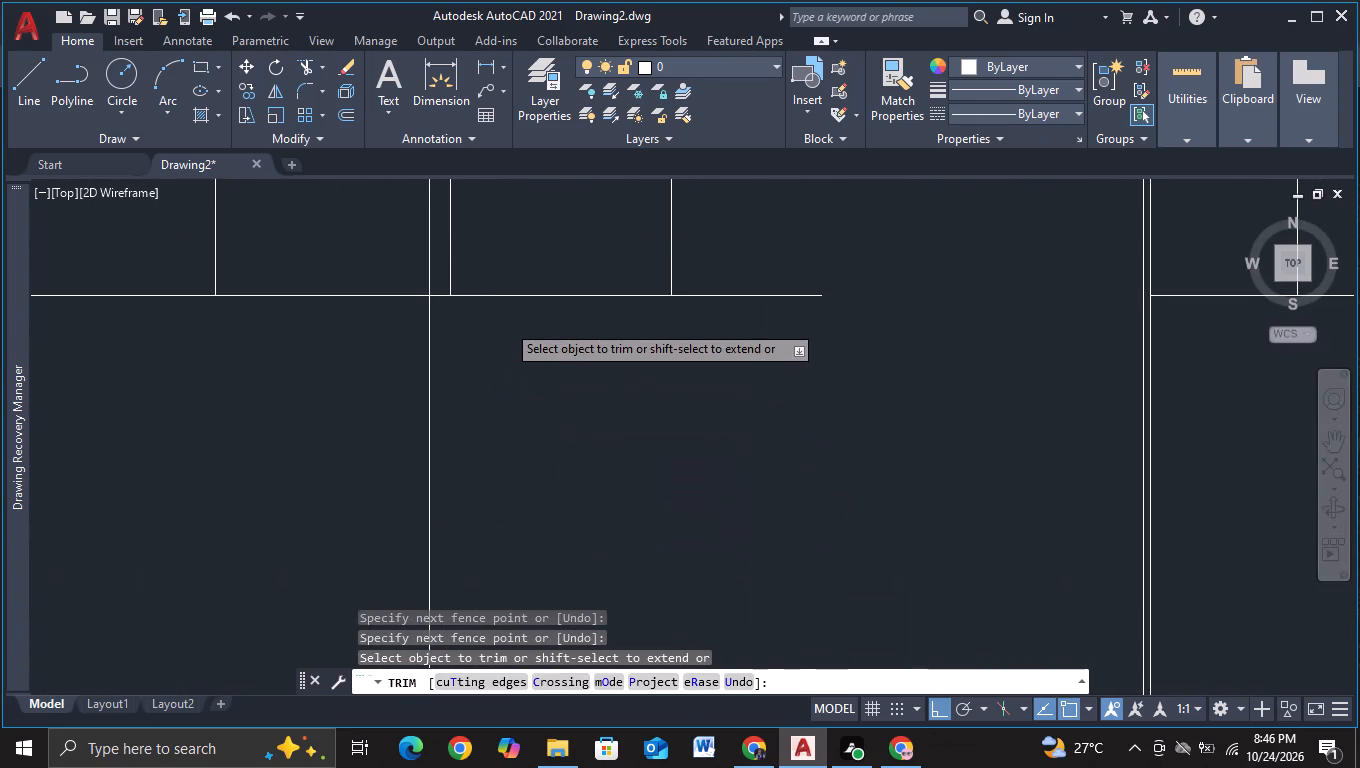
{"action": "left_click", "coordinate": [441, 270]}
{"action": "left_click", "coordinate": [747, 269]}
{"action": "left_click", "coordinate": [612, 259]}
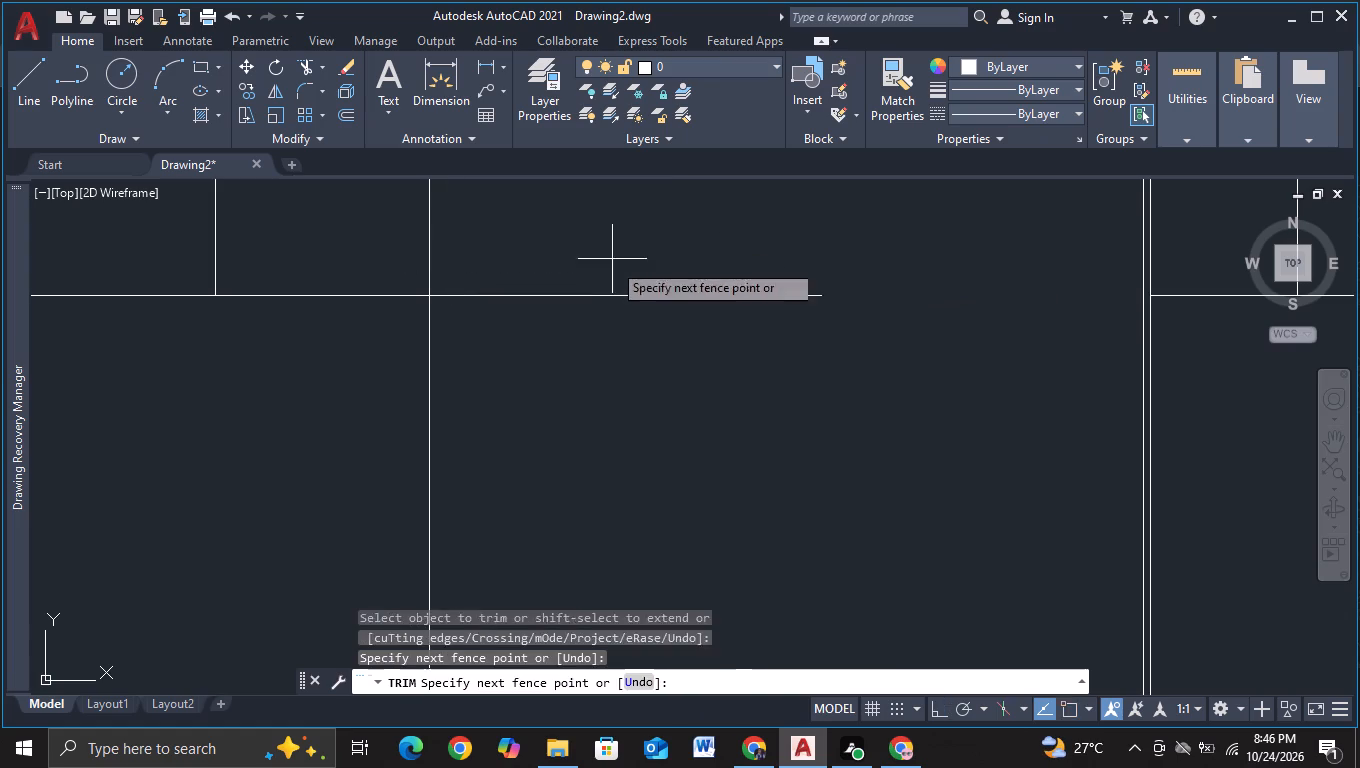
{"action": "left_click", "coordinate": [591, 491]}
{"action": "scroll", "coordinate": [602, 479], "scroll_direction": "down", "scroll_amount": 2}
{"action": "middle_click_drag", "start_coordinate": [621, 504], "coordinate": [642, 660]}
{"action": "middle_click_drag", "start_coordinate": [611, 408], "coordinate": [605, 635]}
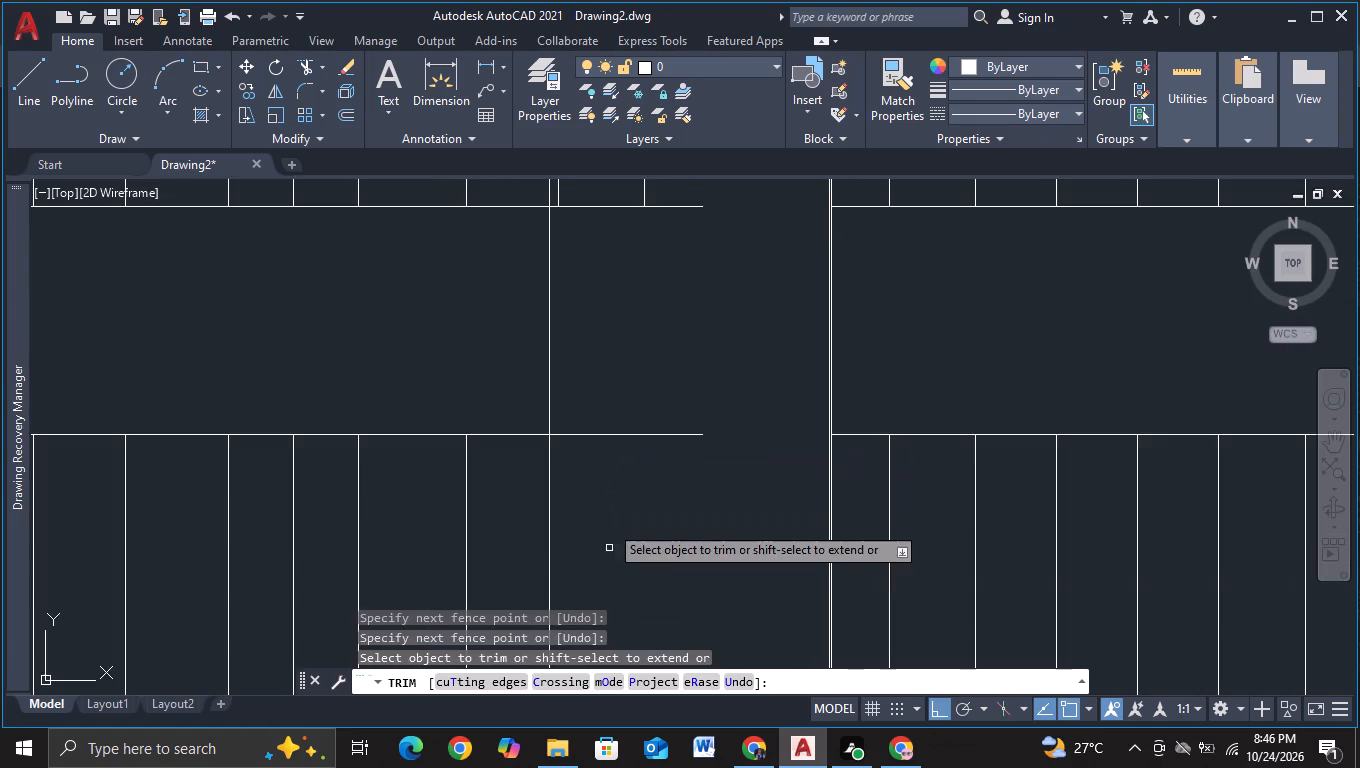
{"action": "left_click", "coordinate": [607, 413]}
{"action": "left_click", "coordinate": [607, 478]}
Trim the third bay's top band out of the column, including its slats and bottom line.
{"action": "middle_click_drag", "start_coordinate": [607, 469], "coordinate": [611, 625]}
{"action": "scroll", "coordinate": [575, 429], "scroll_direction": "up", "scroll_amount": 2}
{"action": "left_click", "coordinate": [526, 237]}
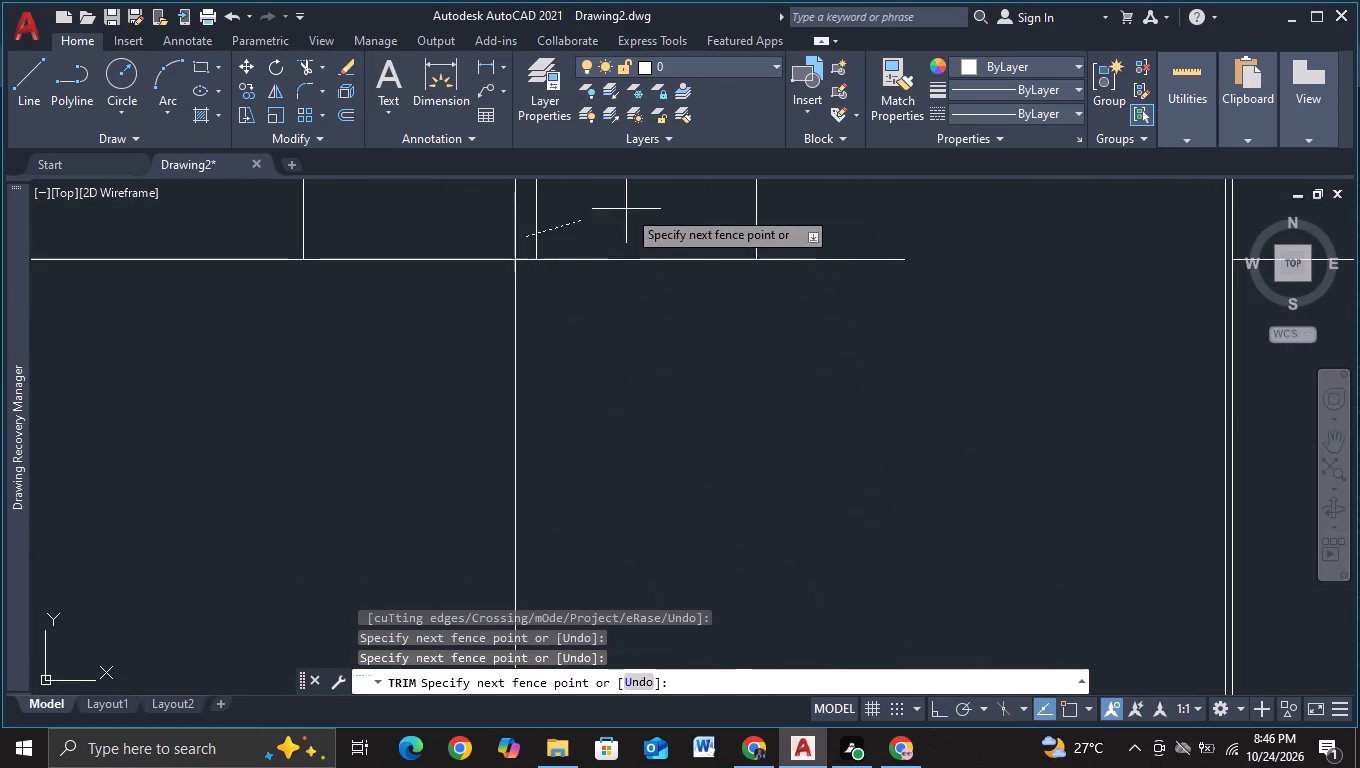
{"action": "left_click", "coordinate": [814, 243]}
{"action": "left_click", "coordinate": [708, 220]}
{"action": "left_click", "coordinate": [694, 396]}
Examine the column between the third and fourth bays for leftover or doubled lines along its edges, and end trimming.
{"action": "scroll", "coordinate": [694, 396], "scroll_direction": "down", "scroll_amount": 3}
{"action": "middle_click_drag", "start_coordinate": [697, 404], "coordinate": [687, 706]}
{"action": "scroll", "coordinate": [714, 536], "scroll_direction": "down", "scroll_amount": 3}
{"action": "middle_click_drag", "start_coordinate": [717, 580], "coordinate": [696, 449]}
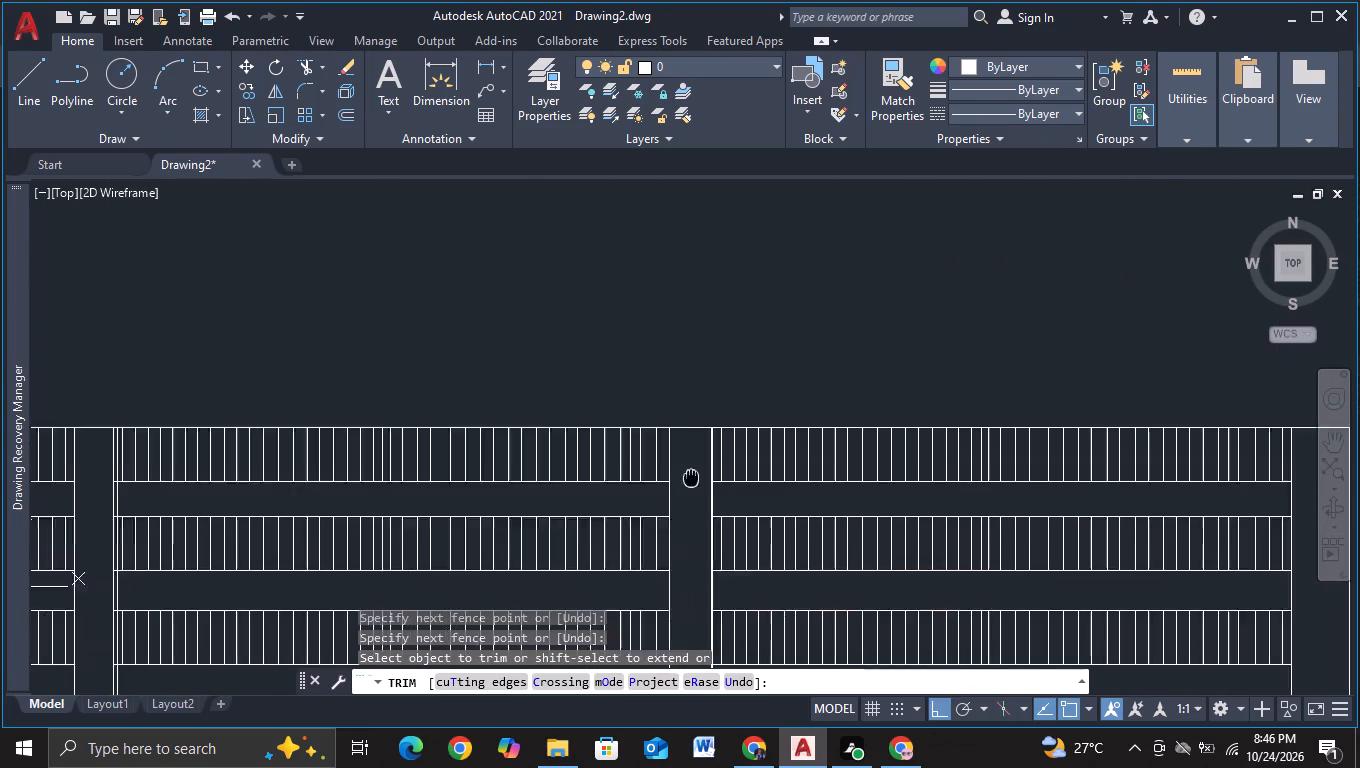
{"action": "middle_click_drag", "start_coordinate": [709, 544], "coordinate": [708, 461]}
{"action": "scroll", "coordinate": [706, 467], "scroll_direction": "up", "scroll_amount": 5}
{"action": "middle_click_drag", "start_coordinate": [707, 529], "coordinate": [561, 316]}
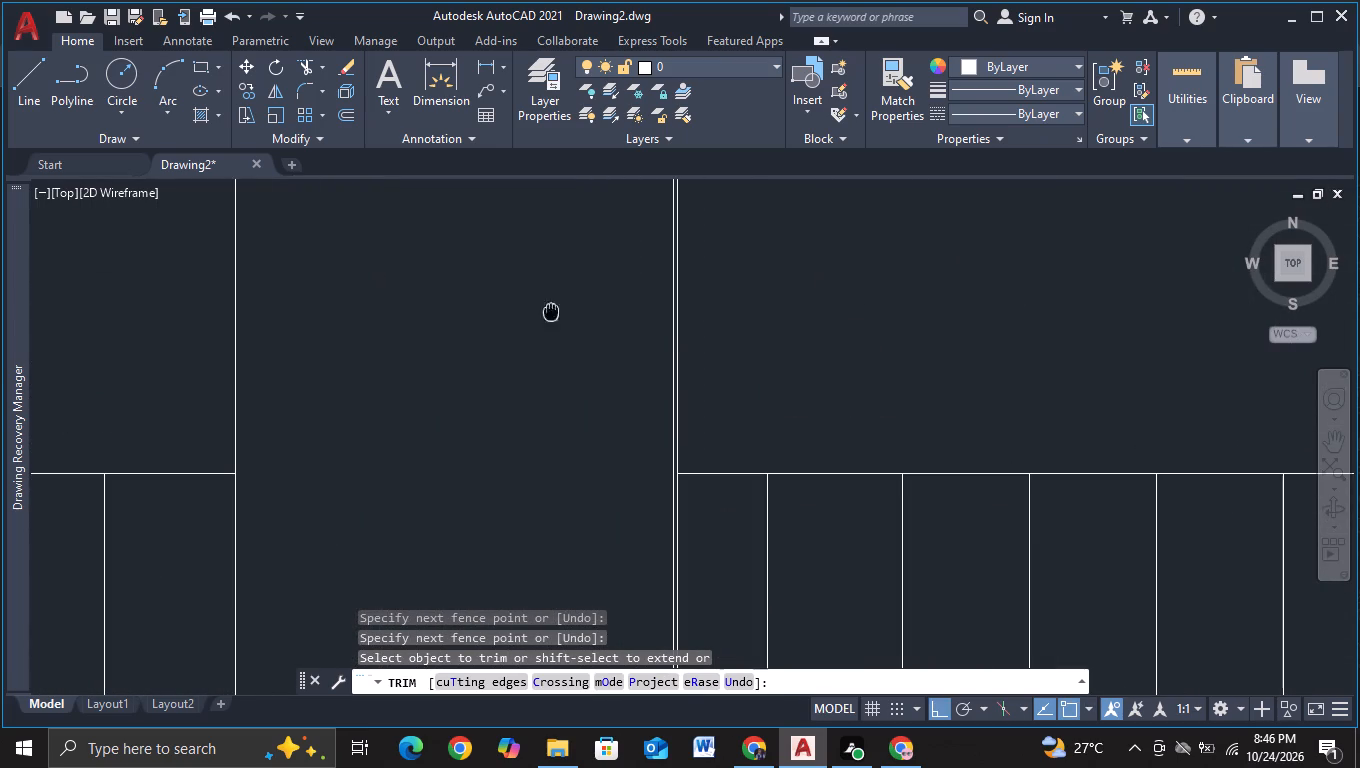
{"action": "scroll", "coordinate": [675, 394], "scroll_direction": "up", "scroll_amount": 2}
{"action": "scroll", "coordinate": [680, 397], "scroll_direction": "down", "scroll_amount": 3}
{"action": "middle_click_drag", "start_coordinate": [741, 402], "coordinate": [744, 394]}
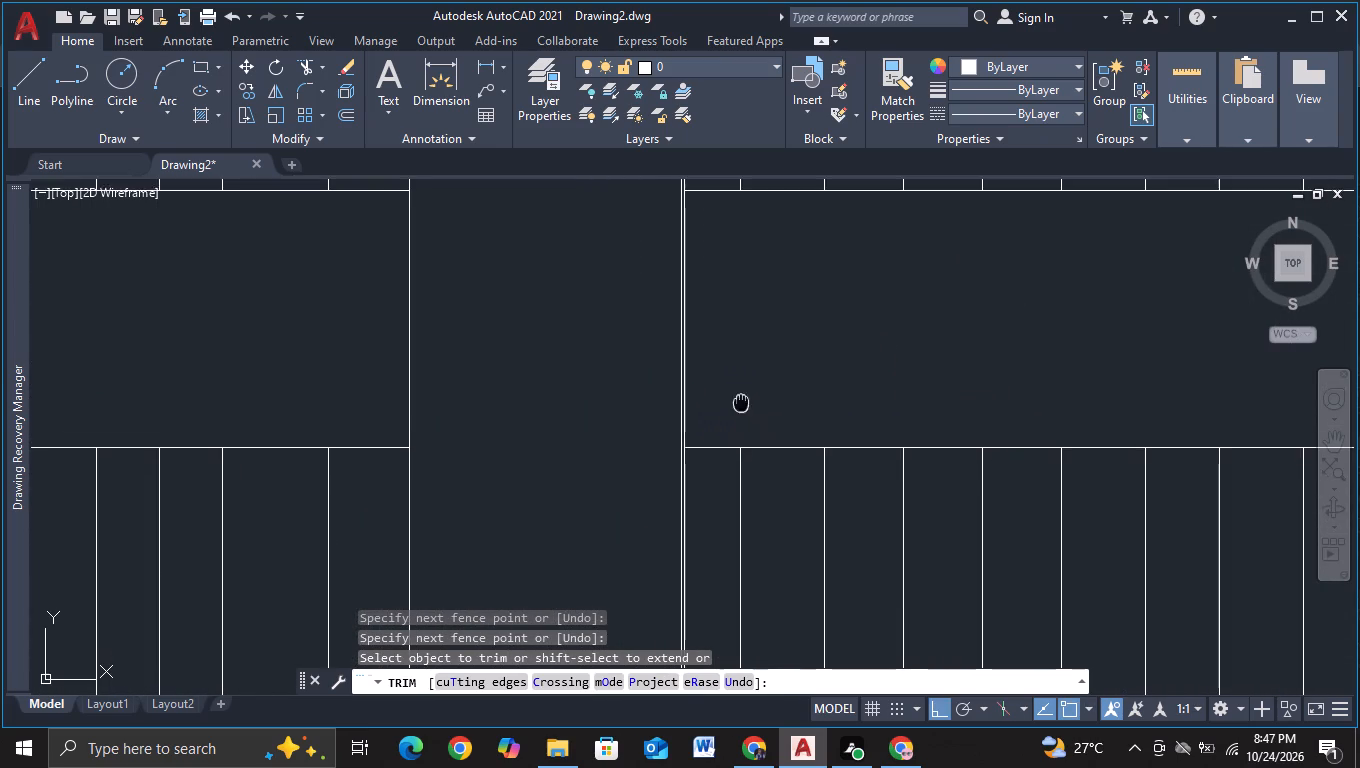
{"action": "middle_click_drag", "start_coordinate": [744, 394], "coordinate": [752, 325]}
{"action": "scroll", "coordinate": [730, 462], "scroll_direction": "down", "scroll_amount": 2}
{"action": "middle_click_drag", "start_coordinate": [733, 493], "coordinate": [724, 432]}
{"action": "scroll", "coordinate": [708, 539], "scroll_direction": "up", "scroll_amount": 2}
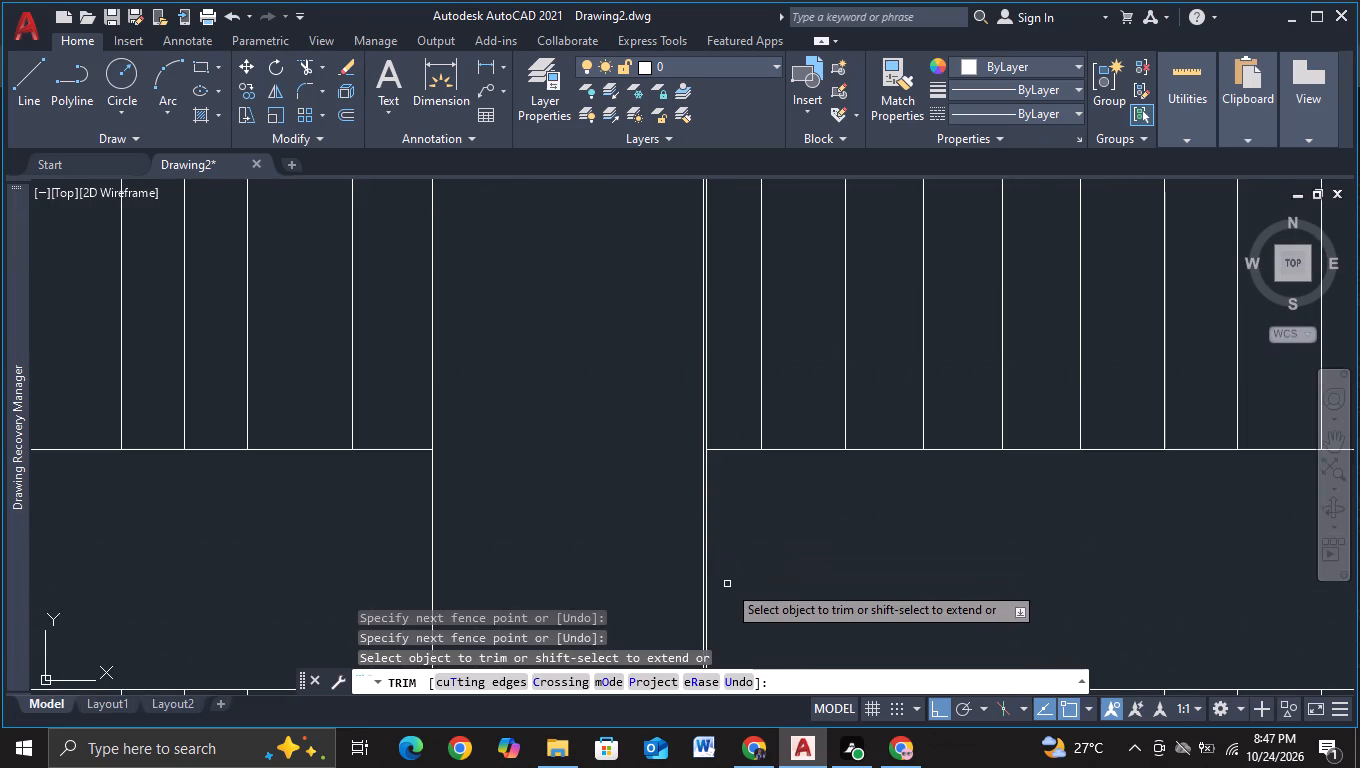
{"action": "scroll", "coordinate": [727, 584], "scroll_direction": "up", "scroll_amount": 1}
{"action": "scroll", "coordinate": [730, 595], "scroll_direction": "down", "scroll_amount": 2}
{"action": "middle_click_drag", "start_coordinate": [731, 587], "coordinate": [713, 447]}
{"action": "key", "text": "Escape"}
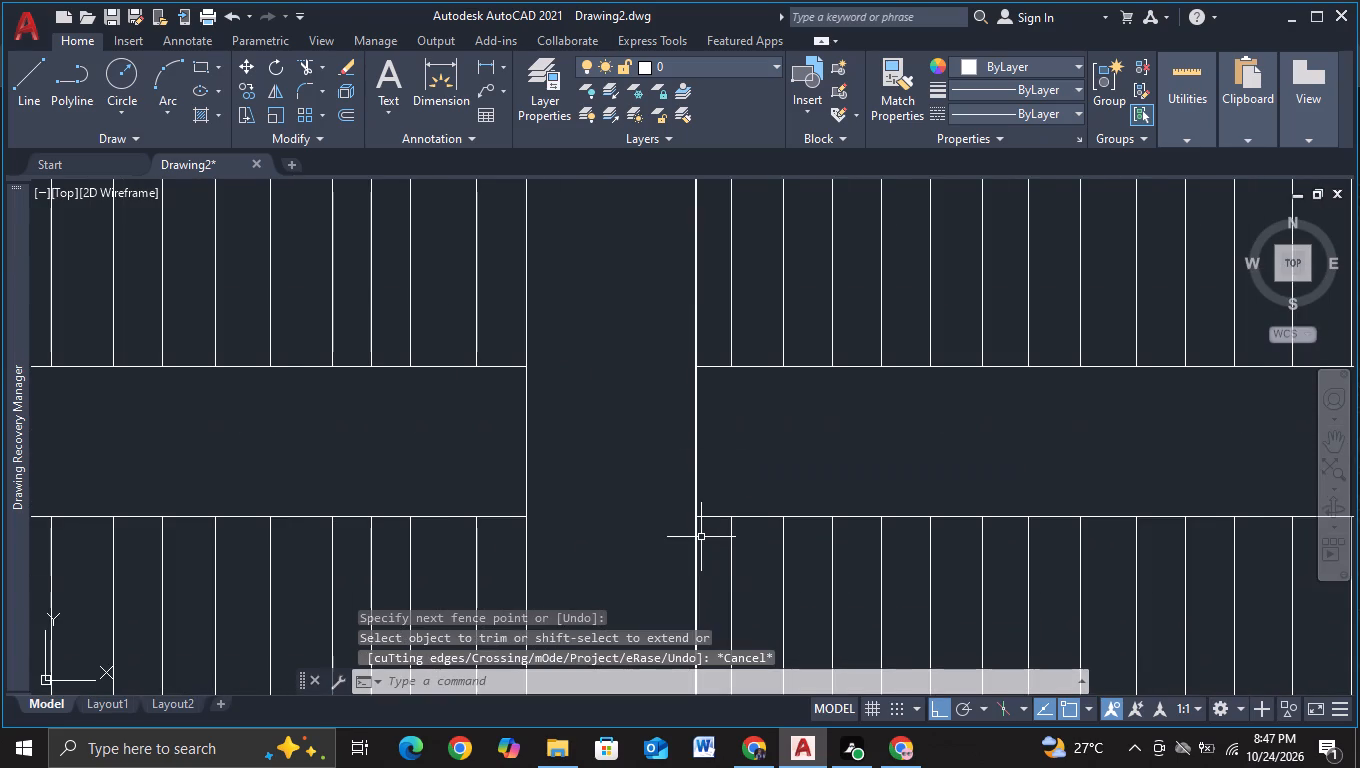
Delete the doubled vertical line running beside the column's edge at the start of the fourth bay's upper bands.
{"action": "scroll", "coordinate": [701, 537], "scroll_direction": "up", "scroll_amount": 2}
{"action": "left_click", "coordinate": [683, 548]}
{"action": "scroll", "coordinate": [683, 548], "scroll_direction": "down", "scroll_amount": 2}
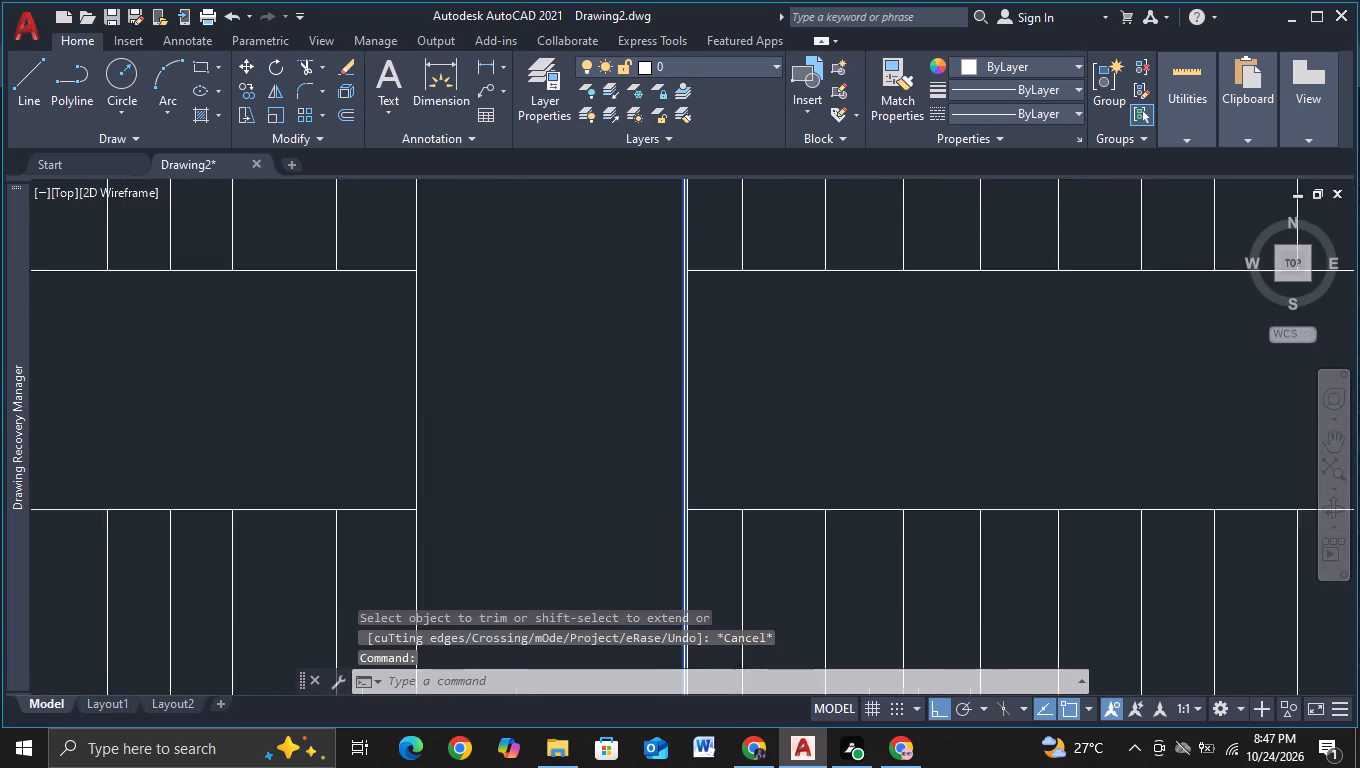
{"action": "scroll", "coordinate": [663, 577], "scroll_direction": "down", "scroll_amount": 3}
{"action": "middle_click_drag", "start_coordinate": [661, 580], "coordinate": [652, 501]}
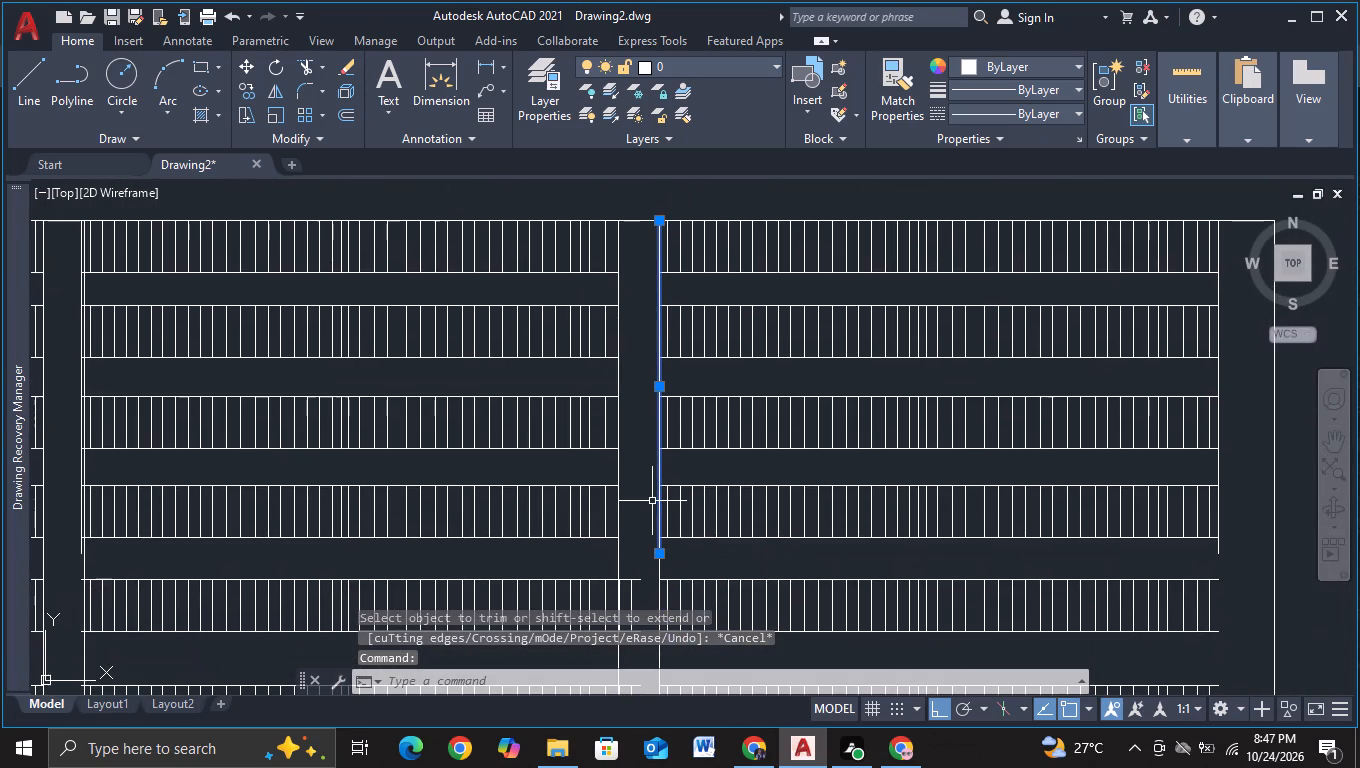
{"action": "key", "text": "Delete"}
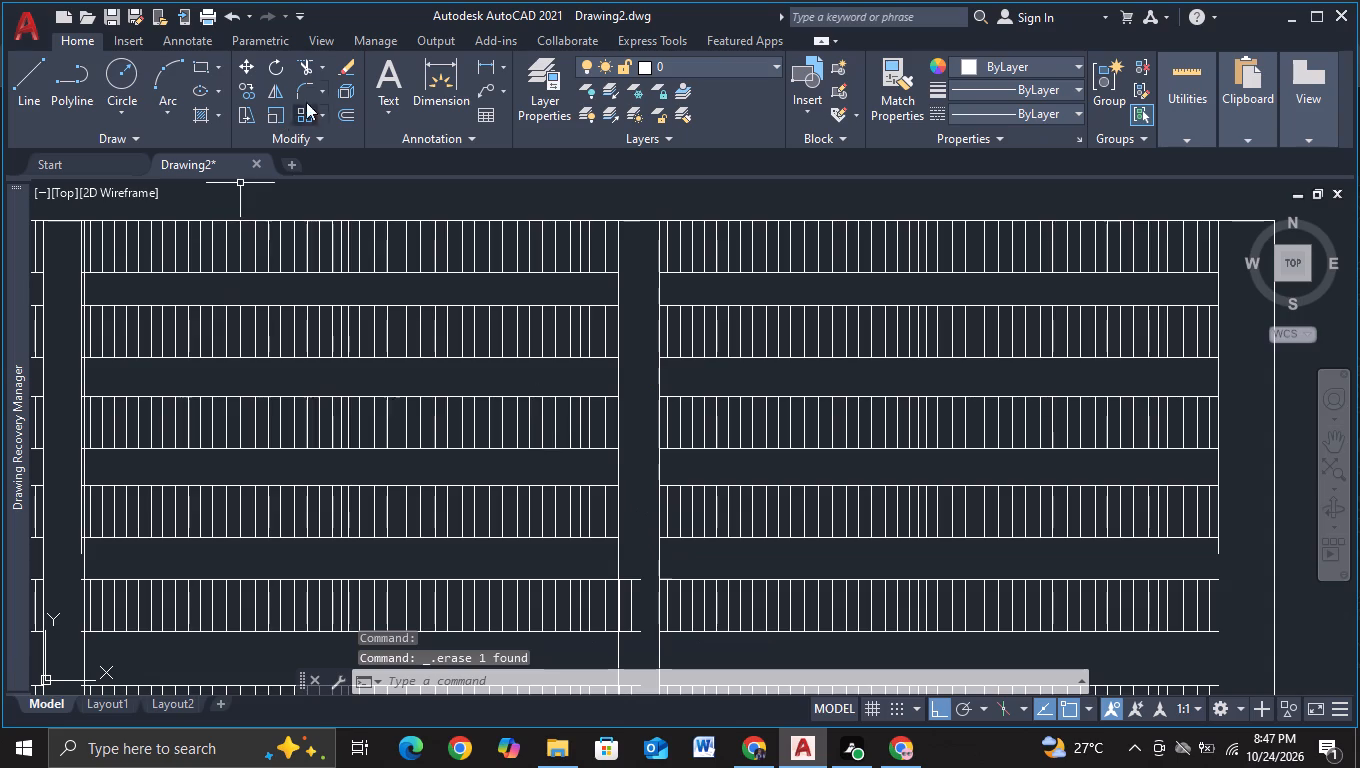
Trim the third bay's fifth band from the top out of the column, including its protruding slat and horizontal line ends.
{"action": "left_click", "coordinate": [301, 64]}
{"action": "scroll", "coordinate": [765, 546], "scroll_direction": "up", "scroll_amount": 2}
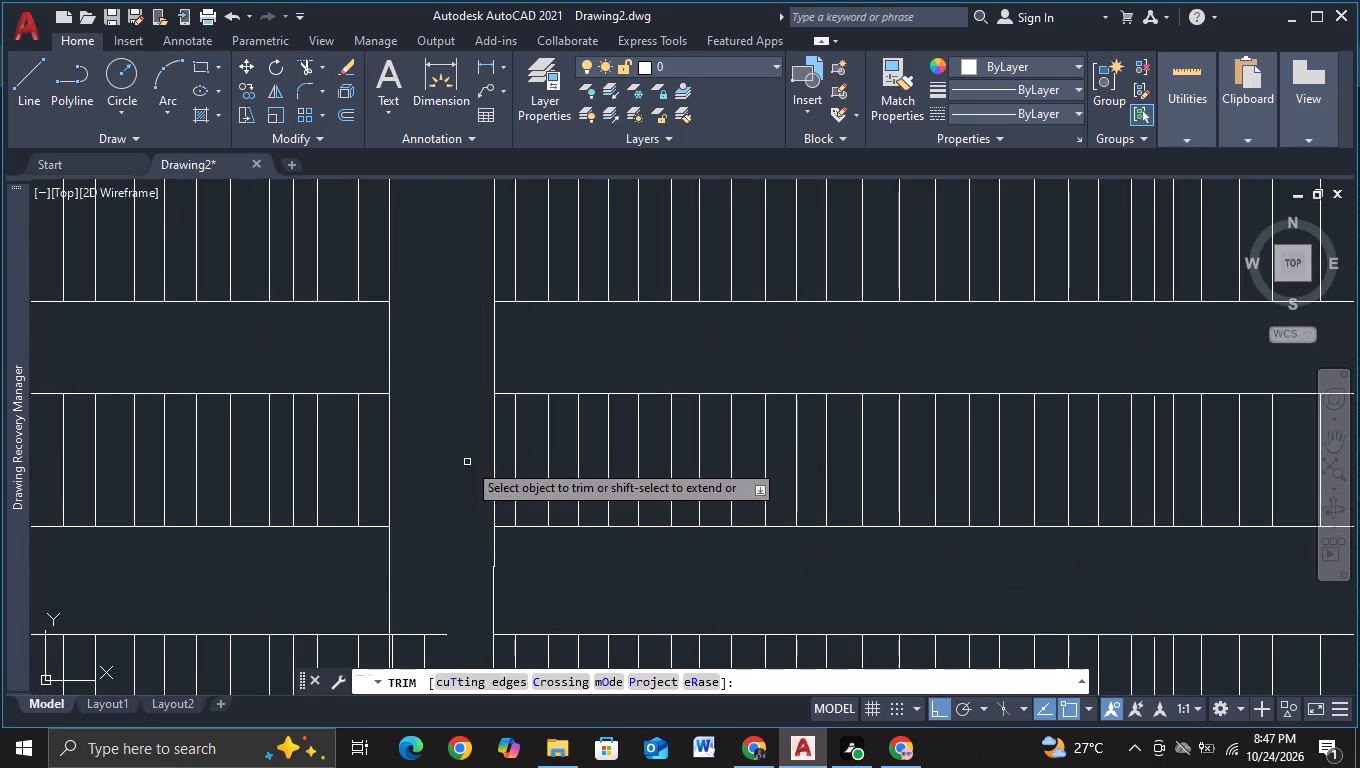
{"action": "scroll", "coordinate": [467, 462], "scroll_direction": "down", "scroll_amount": 2}
{"action": "middle_click_drag", "start_coordinate": [457, 307], "coordinate": [467, 386]}
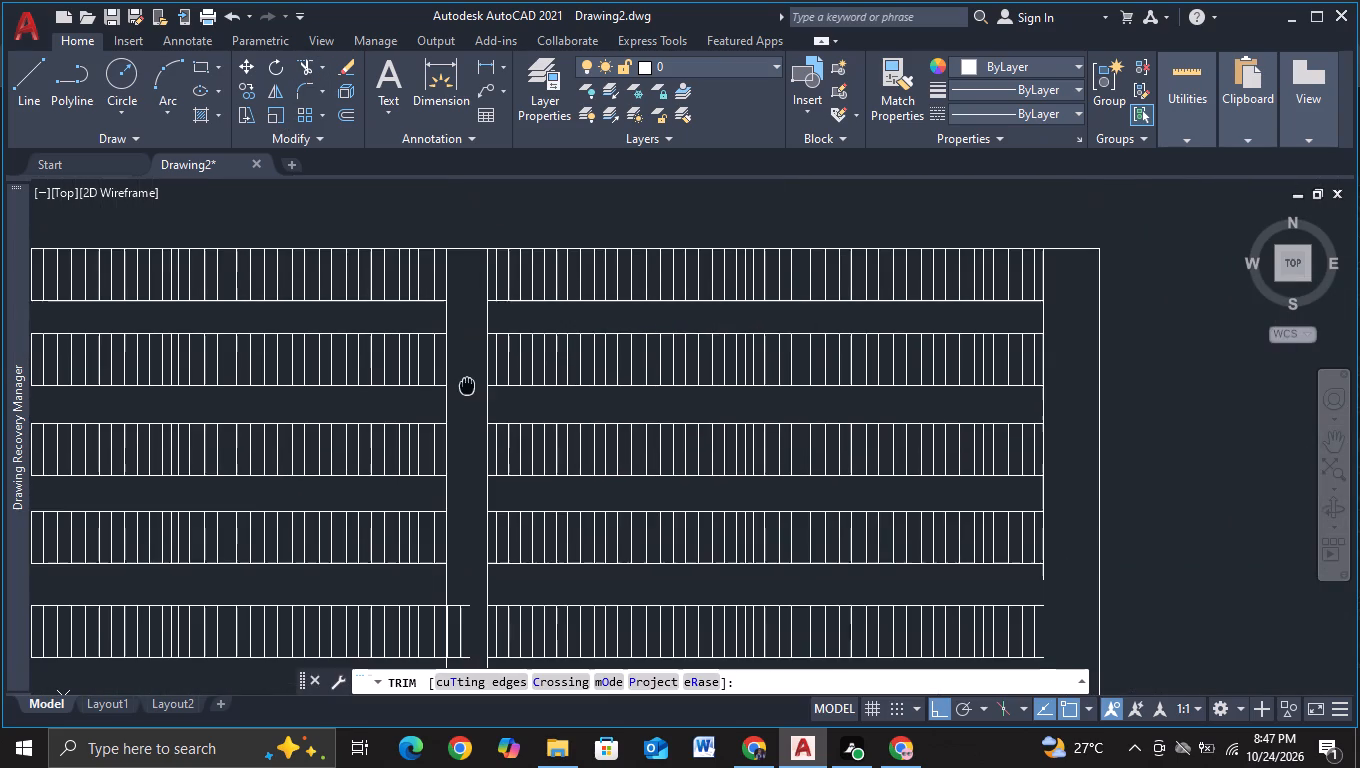
{"action": "middle_click_drag", "start_coordinate": [467, 386], "coordinate": [504, 270]}
{"action": "middle_click_drag", "start_coordinate": [505, 470], "coordinate": [489, 310]}
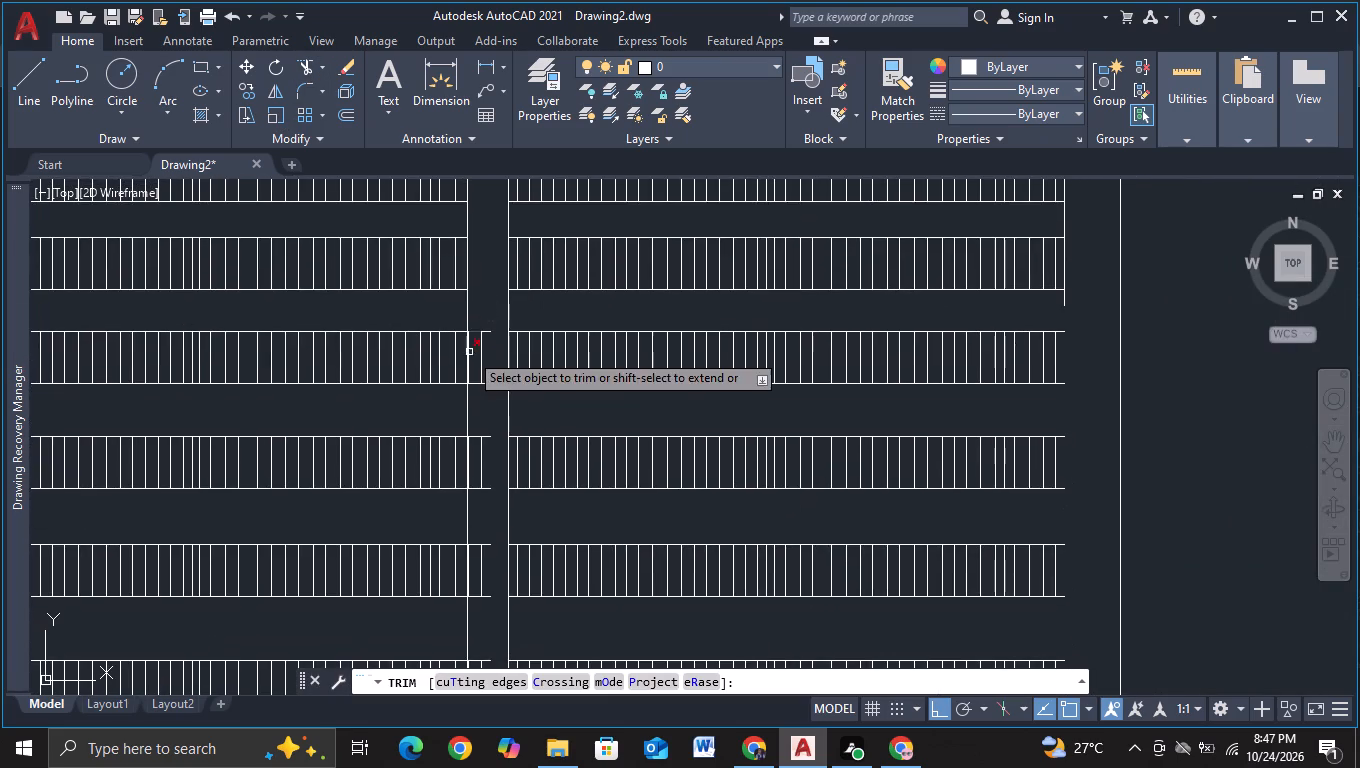
{"action": "left_click", "coordinate": [476, 321]}
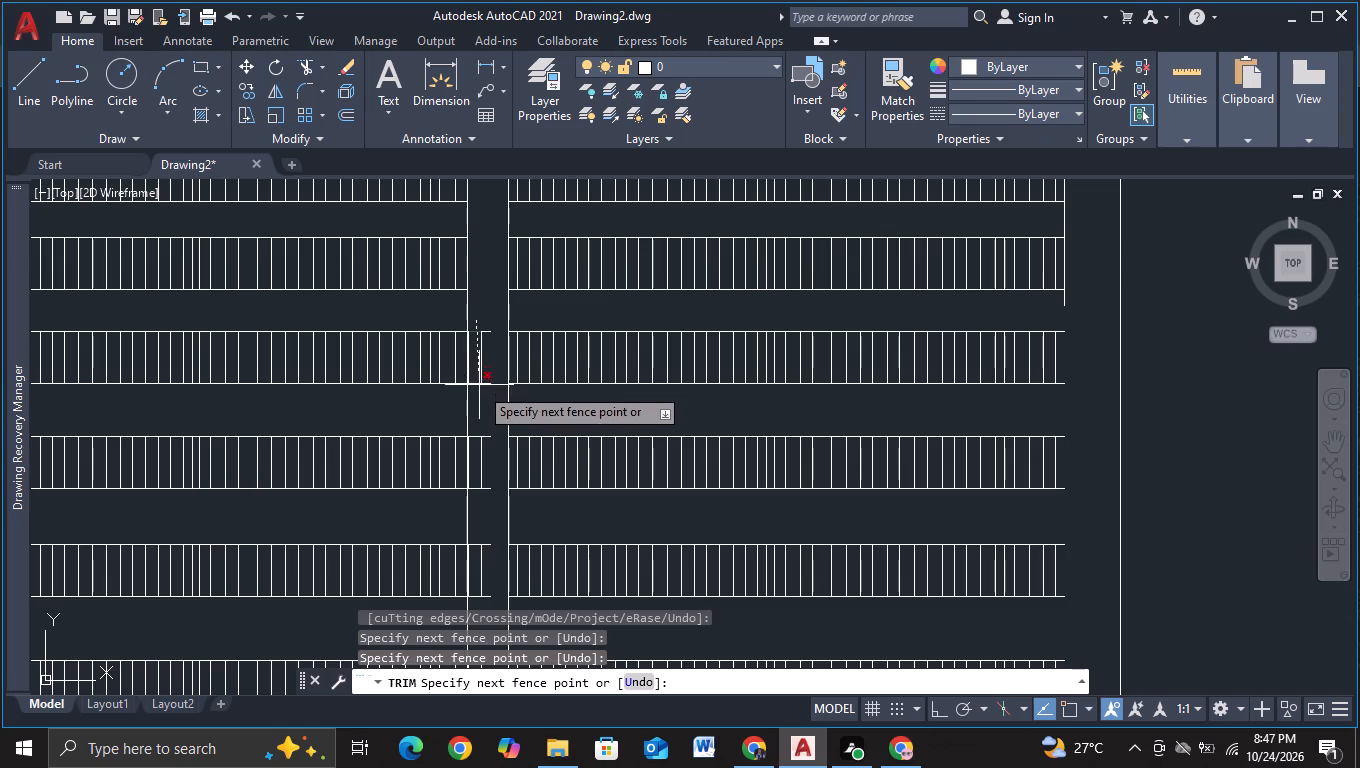
{"action": "left_click", "coordinate": [479, 390]}
{"action": "left_click", "coordinate": [480, 376]}
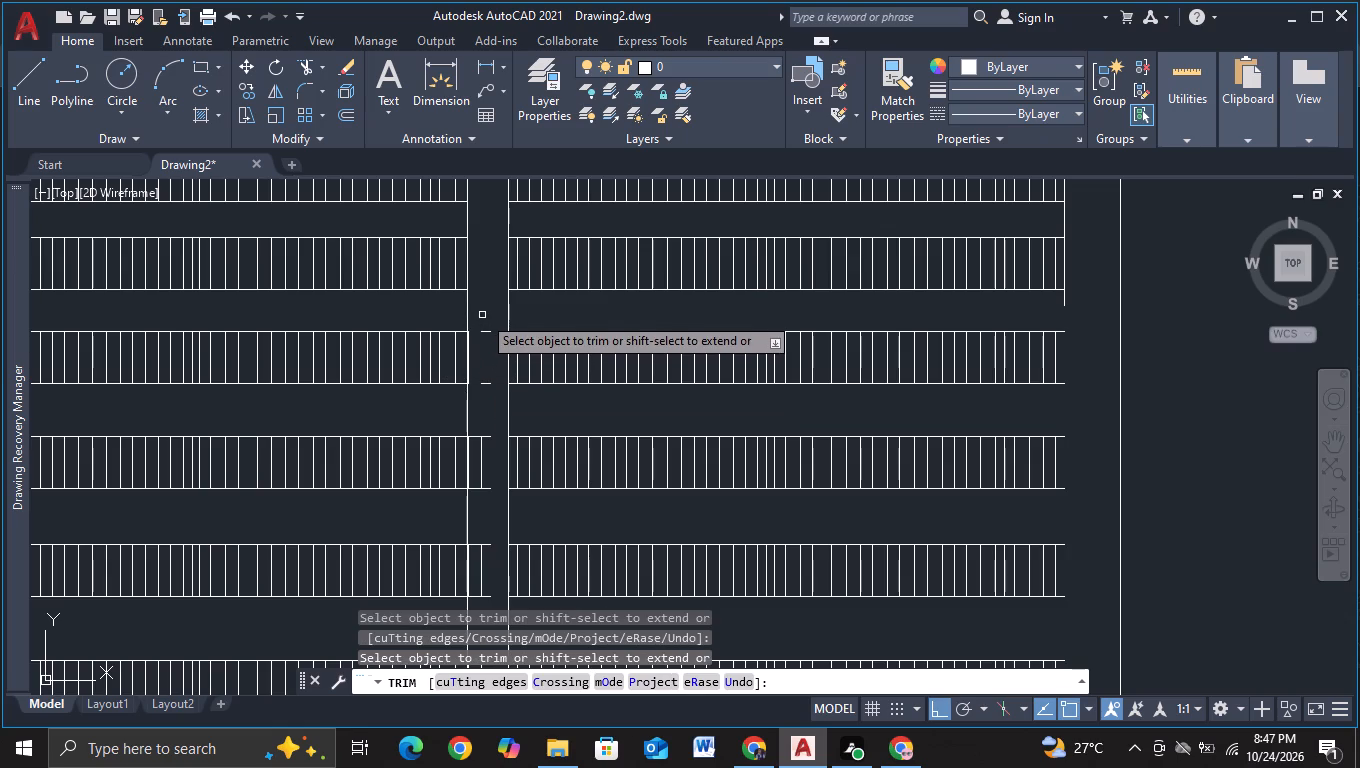
{"action": "left_click", "coordinate": [485, 321]}
{"action": "left_click", "coordinate": [487, 399]}
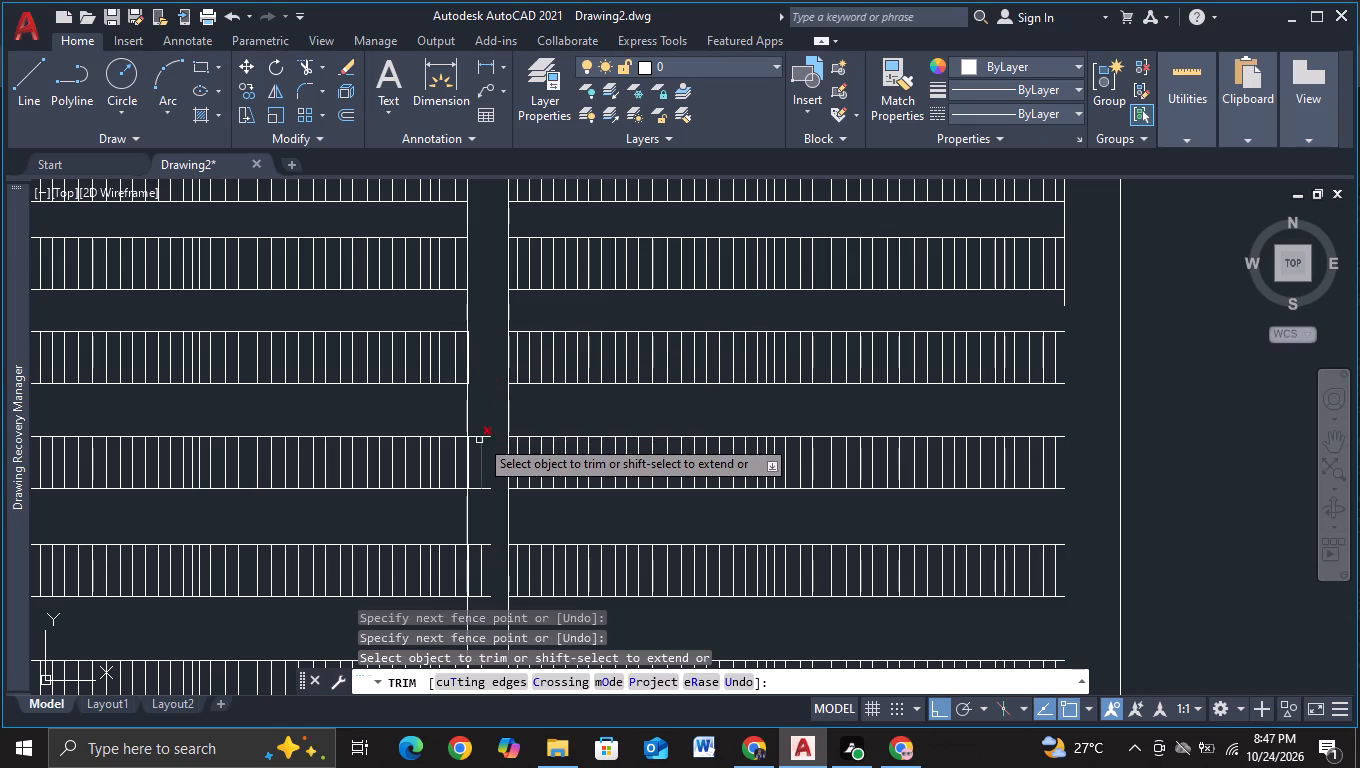
Trim the third bay's fifth band's leftover slat and short top and bottom line ends just past the column edge.
{"action": "scroll", "coordinate": [474, 431], "scroll_direction": "up", "scroll_amount": 3}
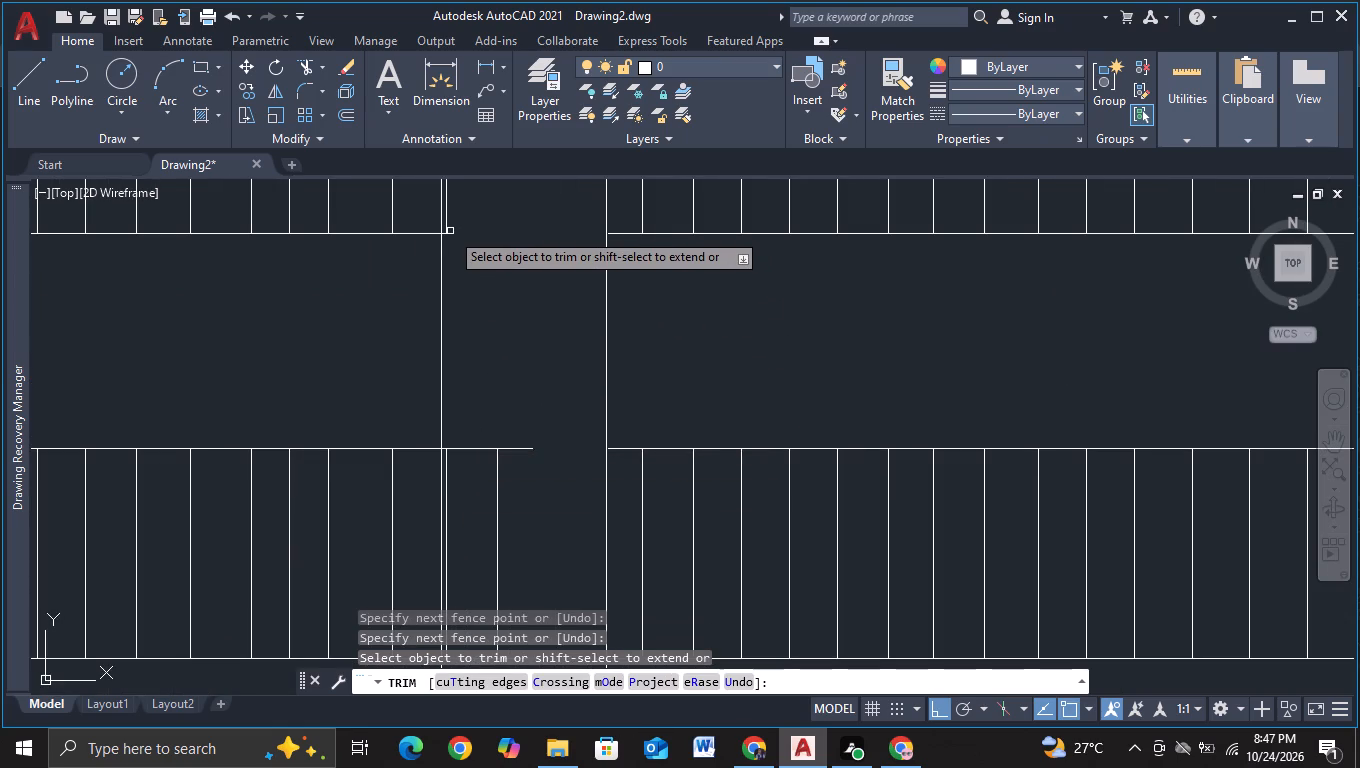
{"action": "scroll", "coordinate": [447, 234], "scroll_direction": "up", "scroll_amount": 2}
{"action": "middle_click_drag", "start_coordinate": [486, 259], "coordinate": [563, 430]}
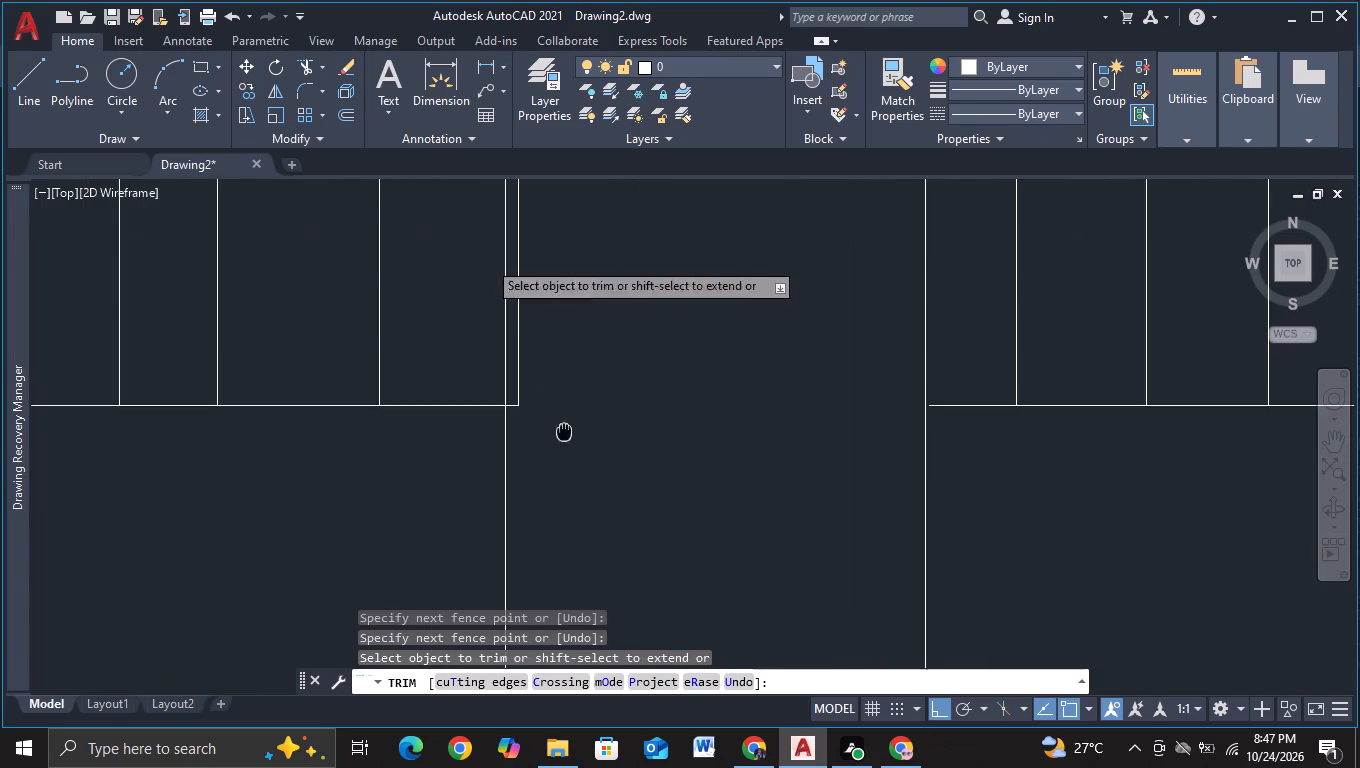
{"action": "scroll", "coordinate": [563, 442], "scroll_direction": "up", "scroll_amount": 3}
{"action": "middle_click_drag", "start_coordinate": [527, 451], "coordinate": [688, 563]}
{"action": "left_click", "coordinate": [501, 428]}
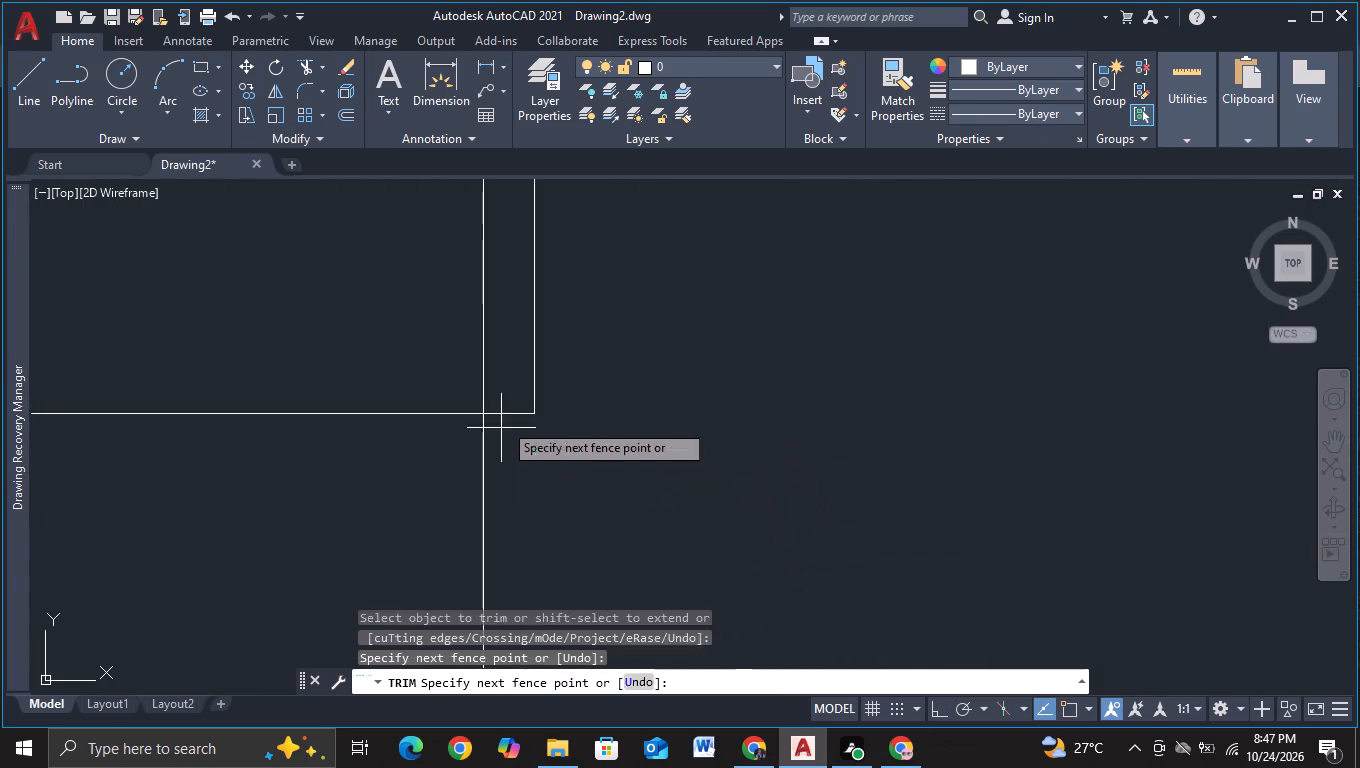
{"action": "middle_click_drag", "start_coordinate": [520, 336], "coordinate": [525, 537]}
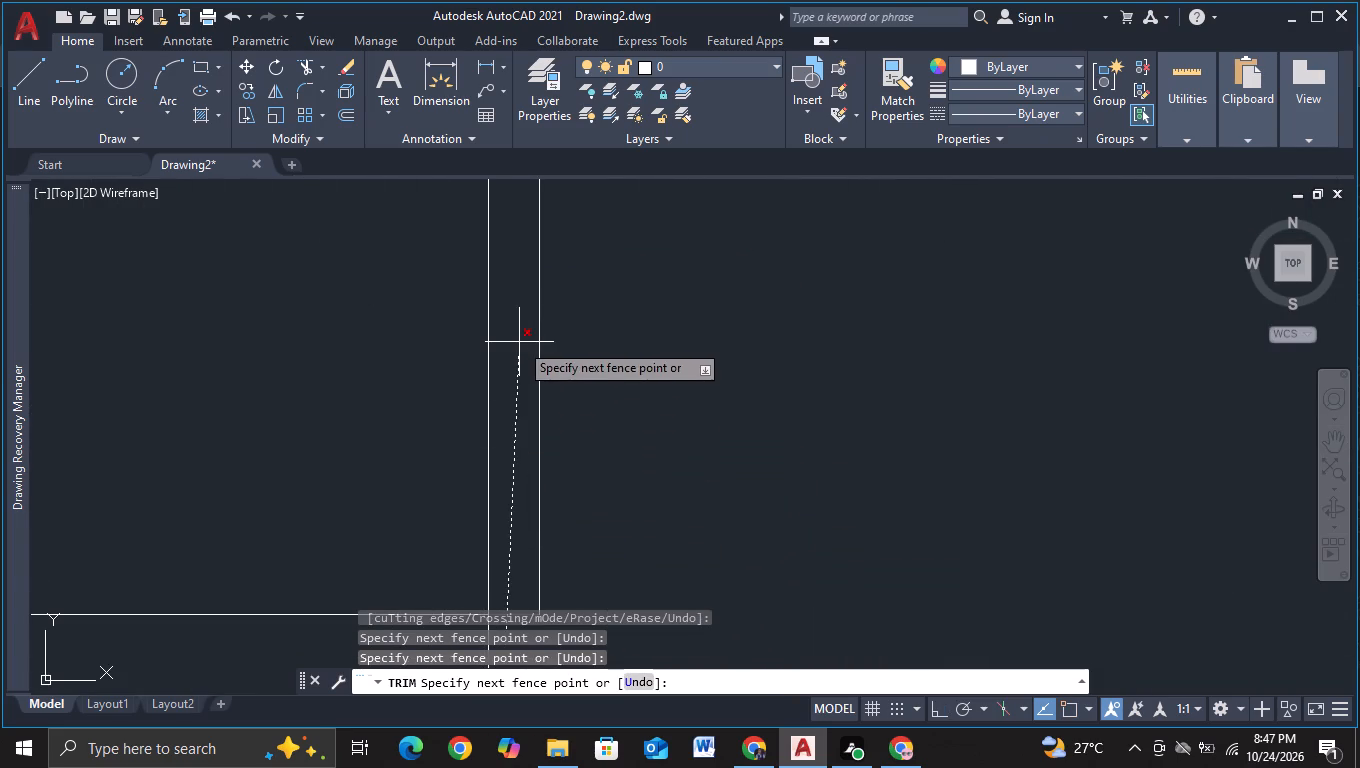
{"action": "middle_click_drag", "start_coordinate": [519, 342], "coordinate": [545, 559]}
{"action": "middle_click_drag", "start_coordinate": [528, 302], "coordinate": [562, 500]}
{"action": "middle_click_drag", "start_coordinate": [579, 300], "coordinate": [573, 555]}
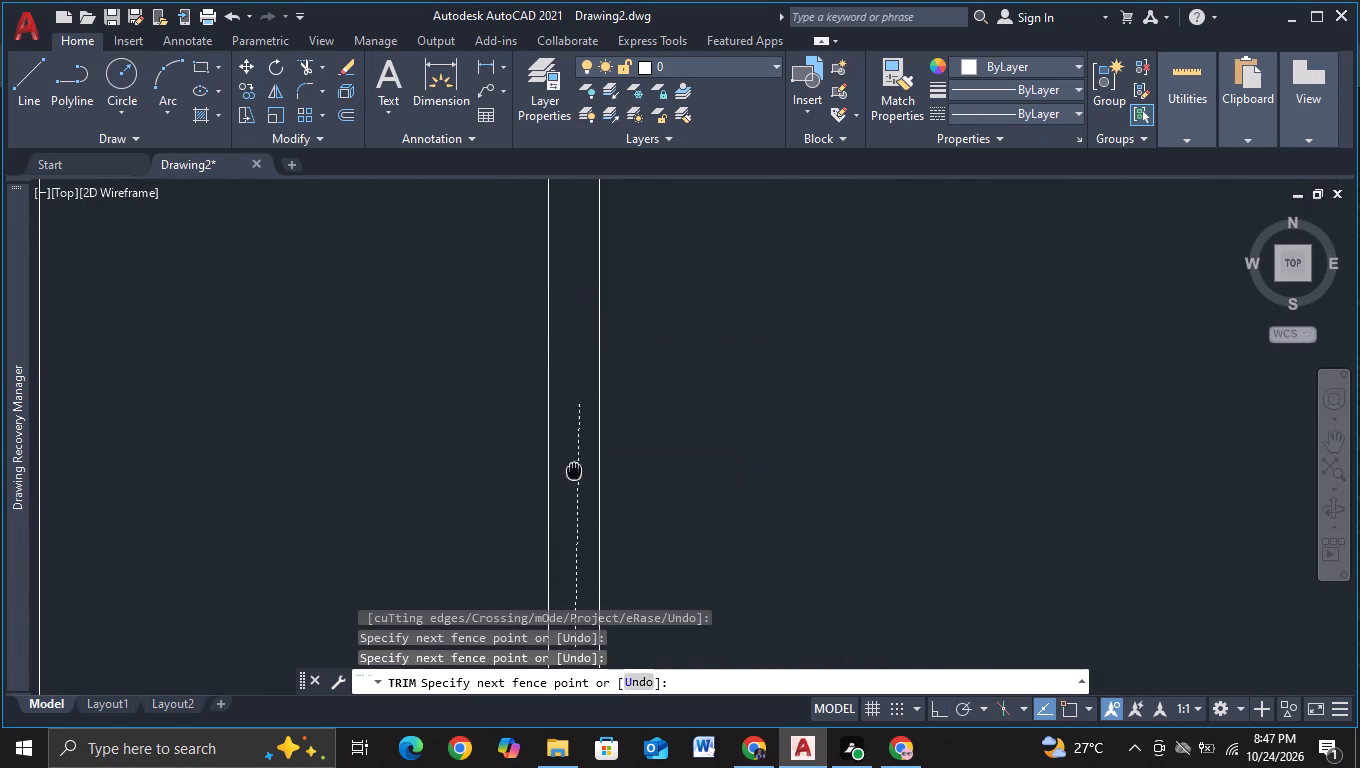
{"action": "middle_click_drag", "start_coordinate": [573, 555], "coordinate": [572, 605]}
{"action": "middle_click_drag", "start_coordinate": [575, 375], "coordinate": [585, 552]}
{"action": "middle_click_drag", "start_coordinate": [547, 309], "coordinate": [607, 439]}
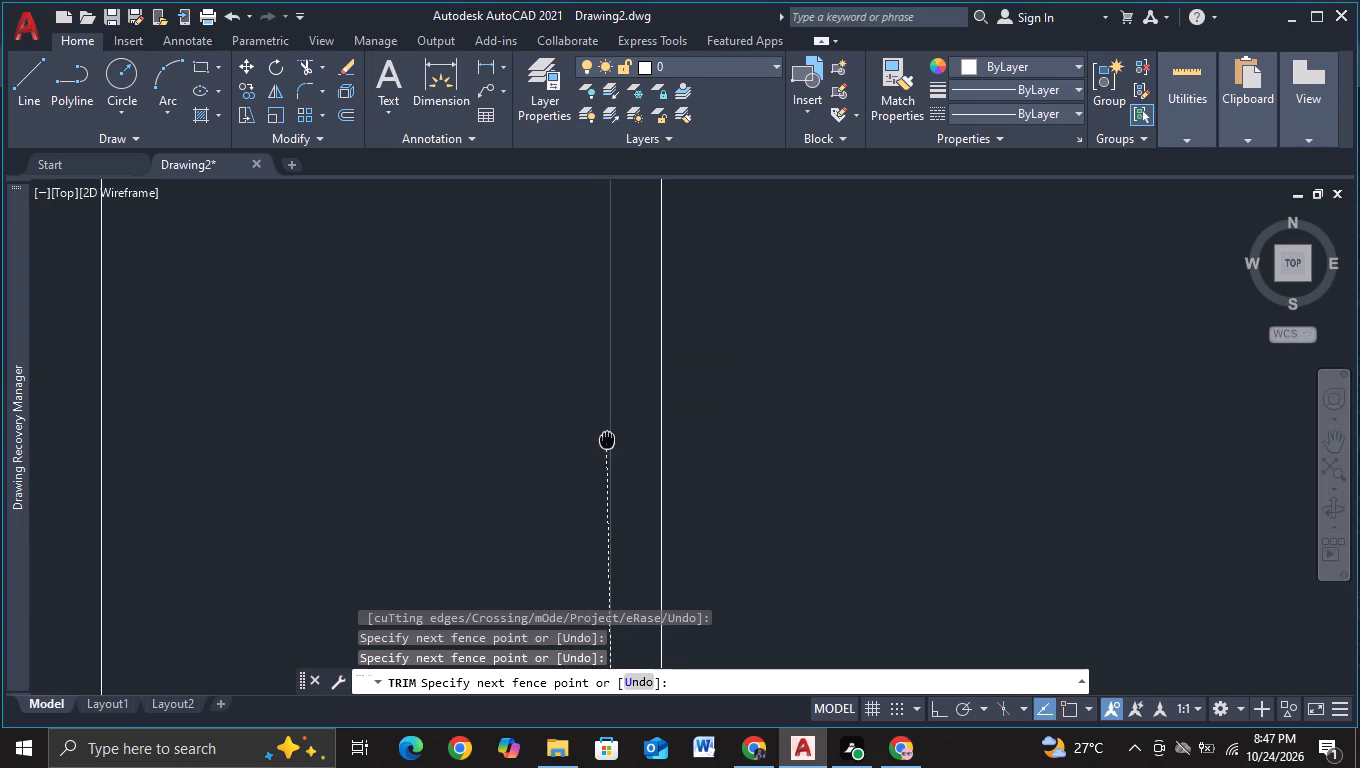
{"action": "middle_click_drag", "start_coordinate": [607, 439], "coordinate": [450, 451]}
{"action": "middle_click_drag", "start_coordinate": [494, 353], "coordinate": [480, 602]}
{"action": "middle_click_drag", "start_coordinate": [473, 378], "coordinate": [480, 545]}
{"action": "middle_click_drag", "start_coordinate": [470, 394], "coordinate": [473, 591]}
{"action": "middle_click_drag", "start_coordinate": [472, 392], "coordinate": [485, 585]}
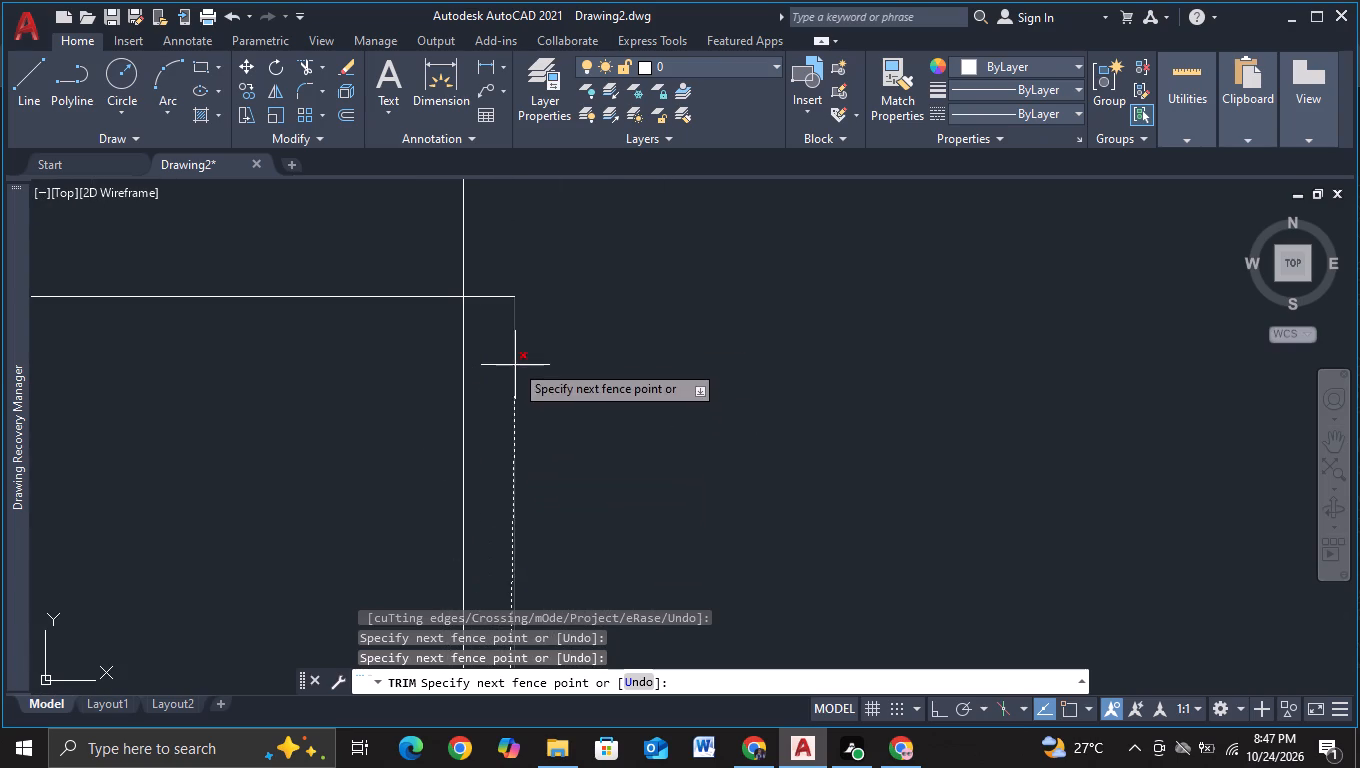
{"action": "left_click", "coordinate": [502, 274]}
{"action": "left_click", "coordinate": [482, 375]}
{"action": "left_click", "coordinate": [540, 372]}
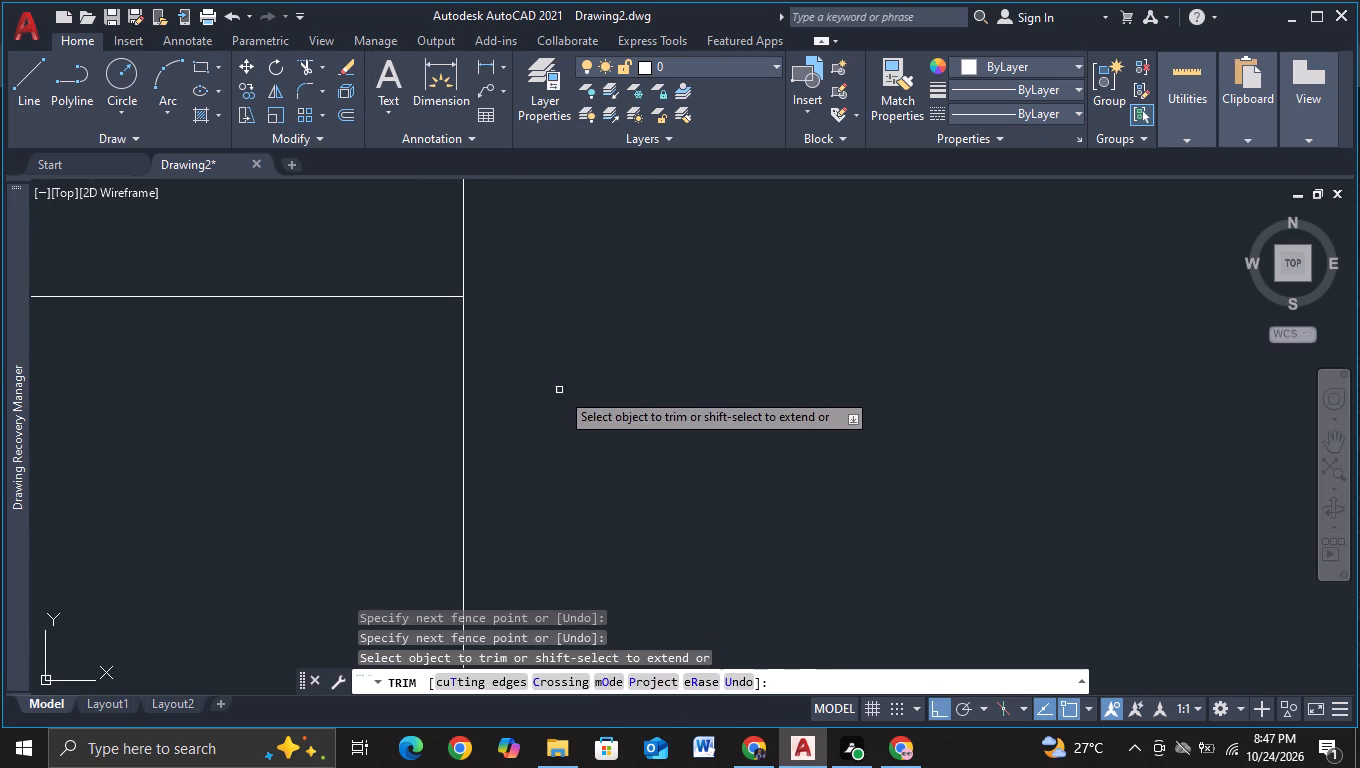
Trim the third bay's sixth band from the top out of the column, including its protruding slats and horizontal line ends.
{"action": "scroll", "coordinate": [566, 406], "scroll_direction": "down", "scroll_amount": 7}
{"action": "middle_click_drag", "start_coordinate": [645, 506], "coordinate": [630, 295]}
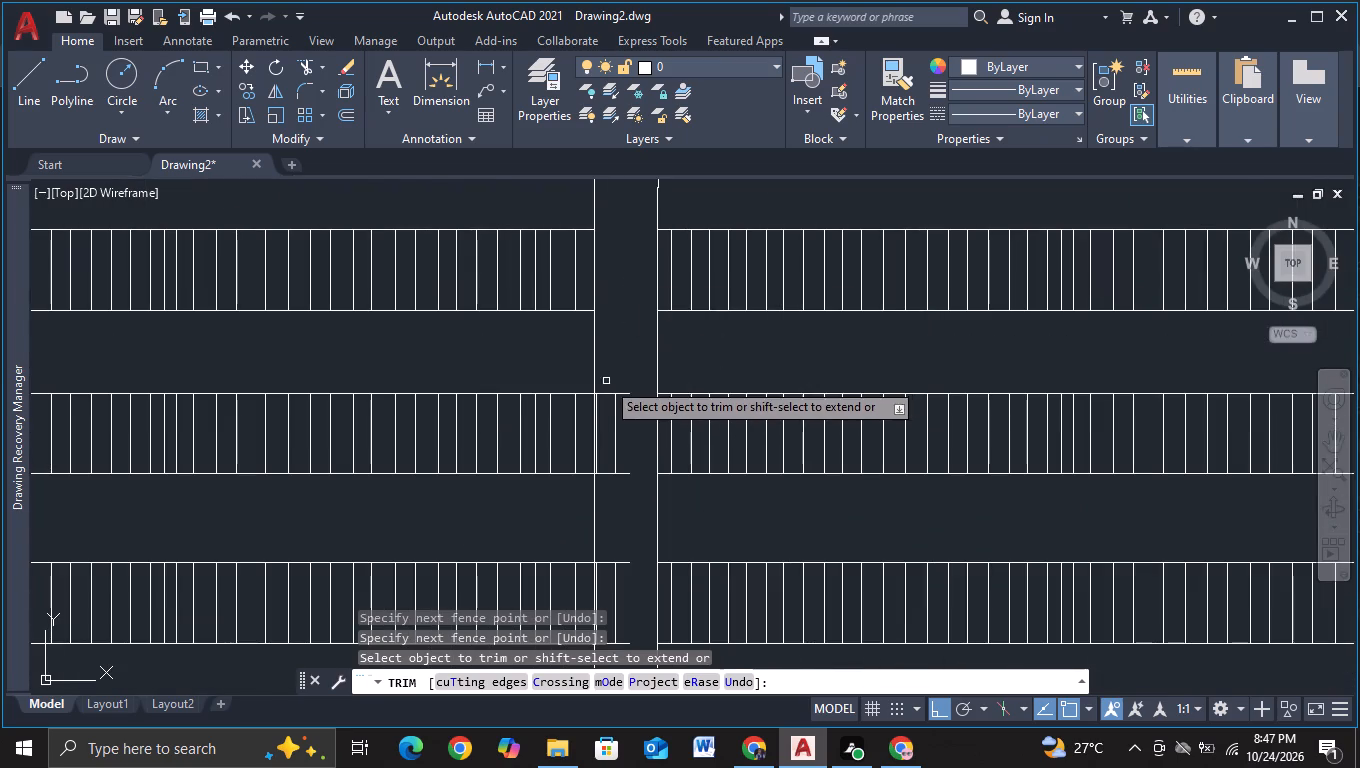
{"action": "scroll", "coordinate": [606, 382], "scroll_direction": "up", "scroll_amount": 4}
{"action": "middle_click_drag", "start_coordinate": [582, 496], "coordinate": [546, 360]}
{"action": "double_click", "coordinate": [503, 401]}
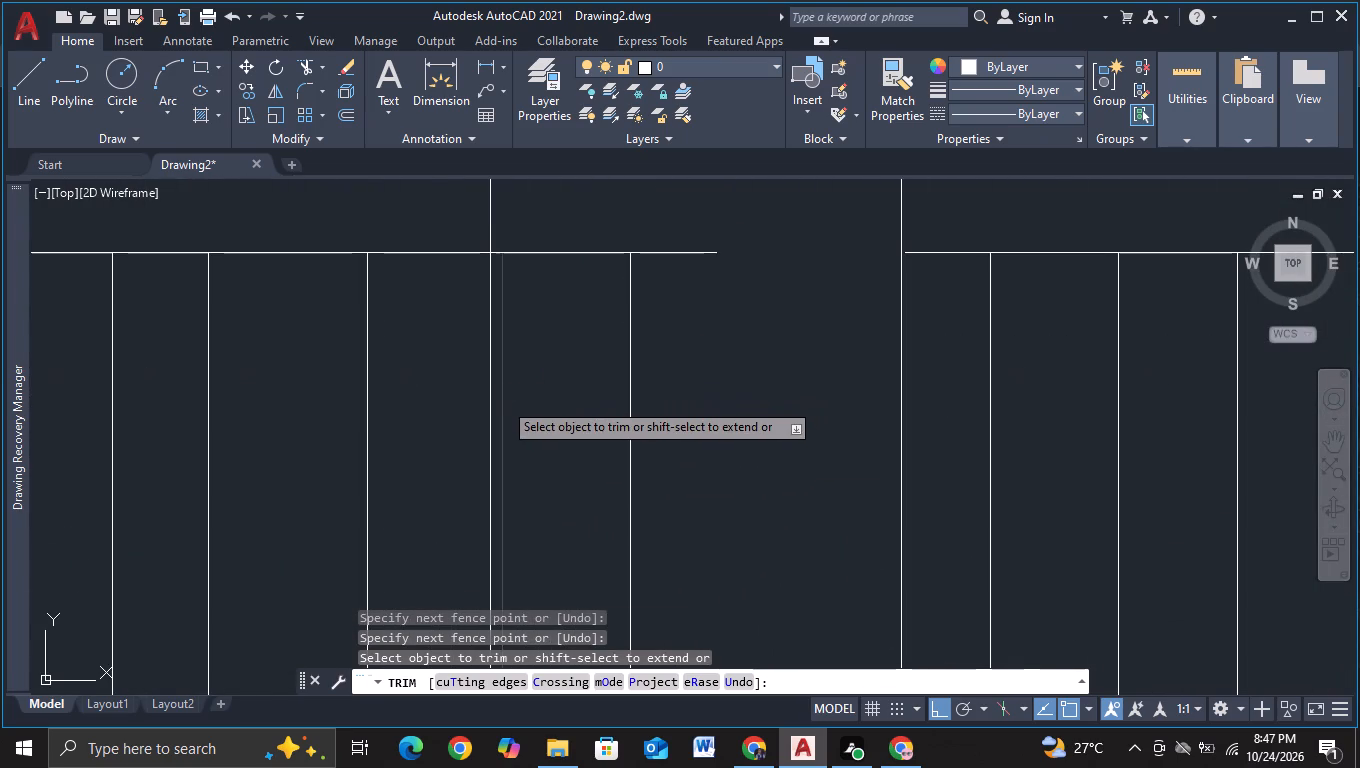
{"action": "left_click", "coordinate": [553, 418]}
{"action": "left_click", "coordinate": [657, 414]}
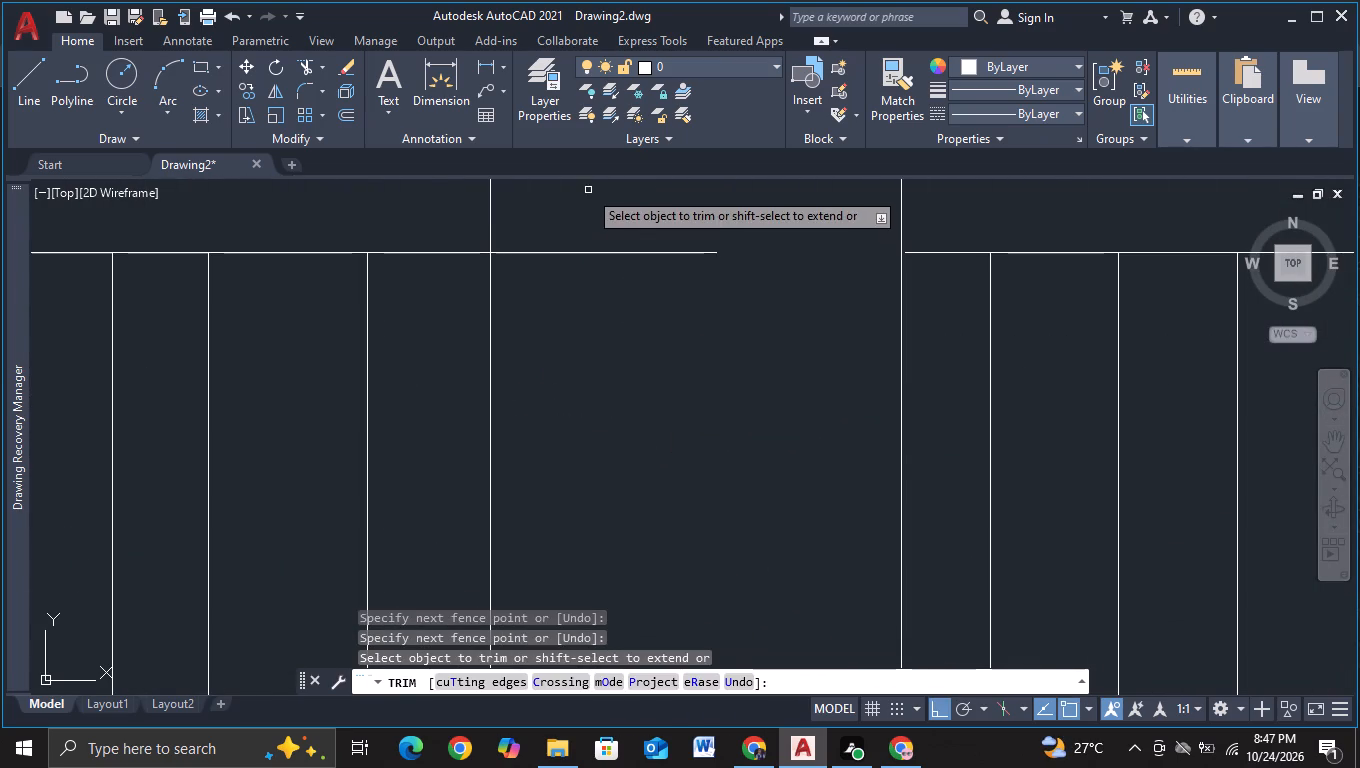
{"action": "left_click", "coordinate": [589, 212]}
{"action": "scroll", "coordinate": [600, 476], "scroll_direction": "down", "scroll_amount": 3}
{"action": "middle_click_drag", "start_coordinate": [603, 507], "coordinate": [564, 352]}
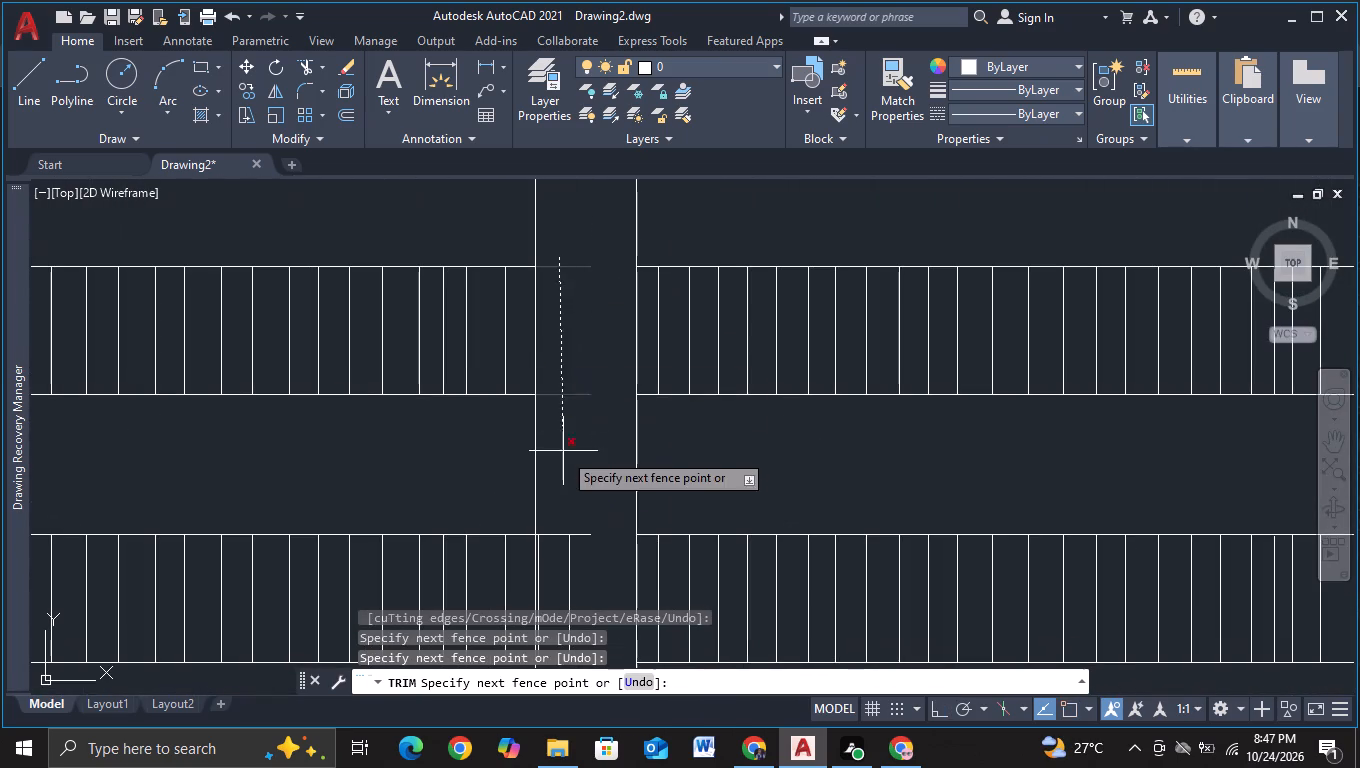
{"action": "left_click", "coordinate": [563, 452]}
Trim the third bay's seventh band out of the column, removing its protruding slats and its top and bottom line ends.
{"action": "middle_click_drag", "start_coordinate": [561, 491], "coordinate": [563, 217]}
{"action": "scroll", "coordinate": [567, 377], "scroll_direction": "up", "scroll_amount": 4}
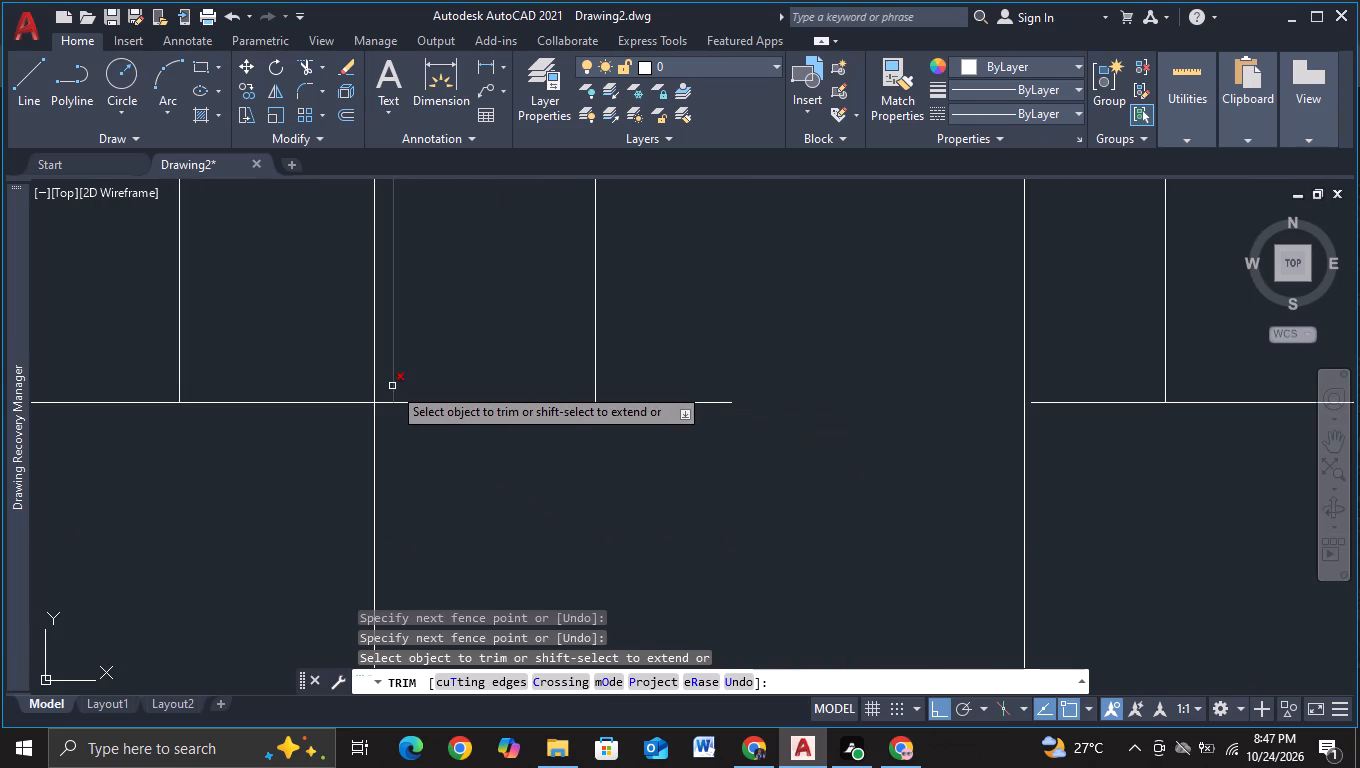
{"action": "left_click", "coordinate": [379, 385]}
{"action": "left_click", "coordinate": [695, 341]}
{"action": "left_click", "coordinate": [596, 345]}
{"action": "left_click", "coordinate": [587, 520]}
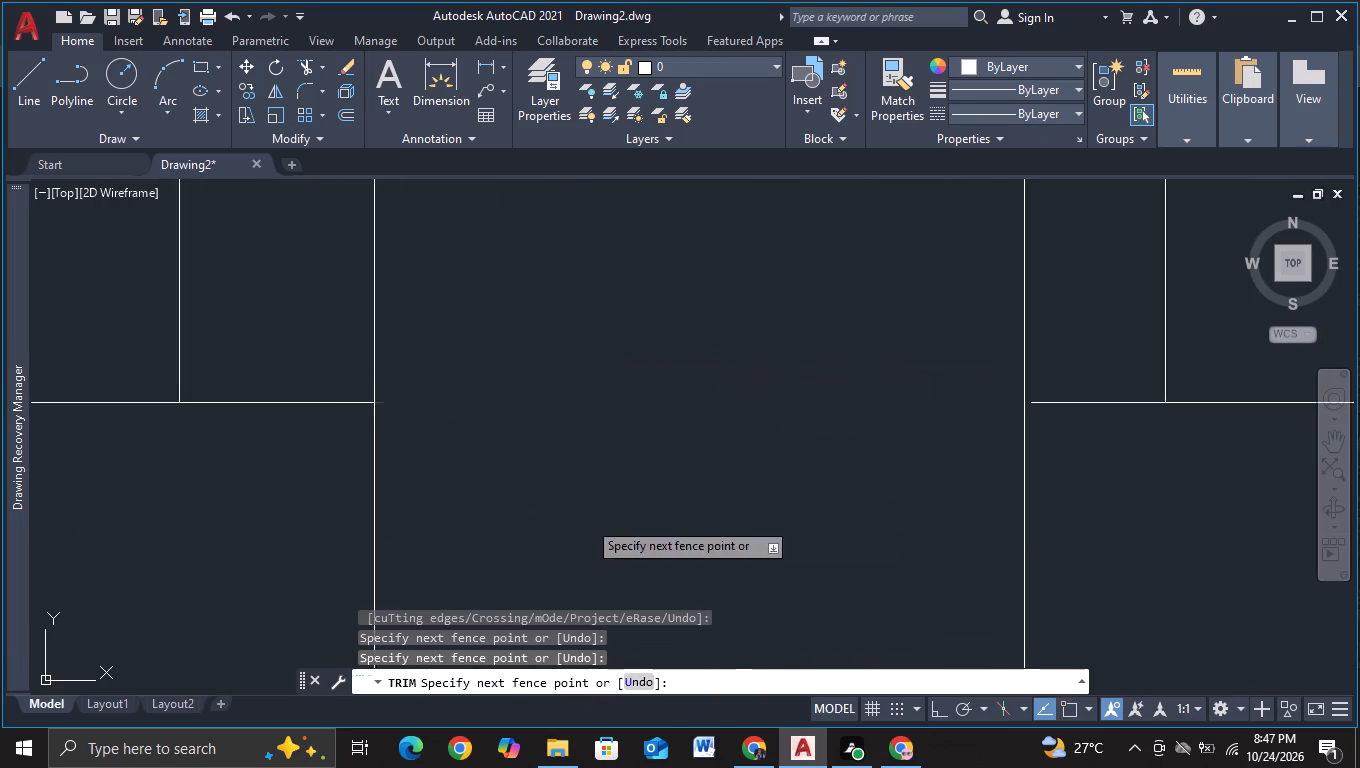
{"action": "scroll", "coordinate": [626, 435], "scroll_direction": "down", "scroll_amount": 2}
{"action": "middle_click_drag", "start_coordinate": [627, 437], "coordinate": [643, 588]}
{"action": "left_click", "coordinate": [606, 214]}
{"action": "left_click", "coordinate": [600, 312]}
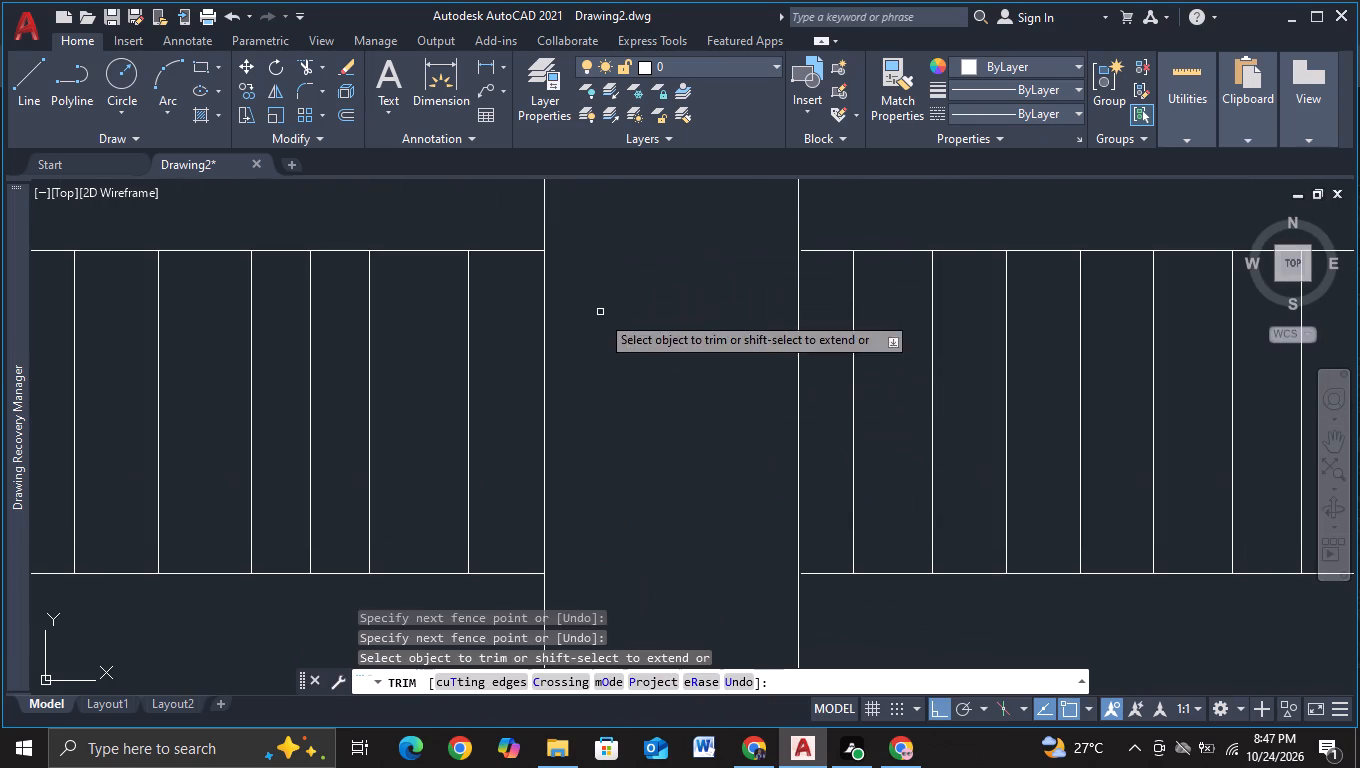
Trim the third bay's eighth band out of the column, including its protruding slats and both horizontal line ends.
{"action": "scroll", "coordinate": [609, 367], "scroll_direction": "down", "scroll_amount": 3}
{"action": "middle_click_drag", "start_coordinate": [618, 515], "coordinate": [592, 207]}
{"action": "scroll", "coordinate": [593, 217], "scroll_direction": "up", "scroll_amount": 4}
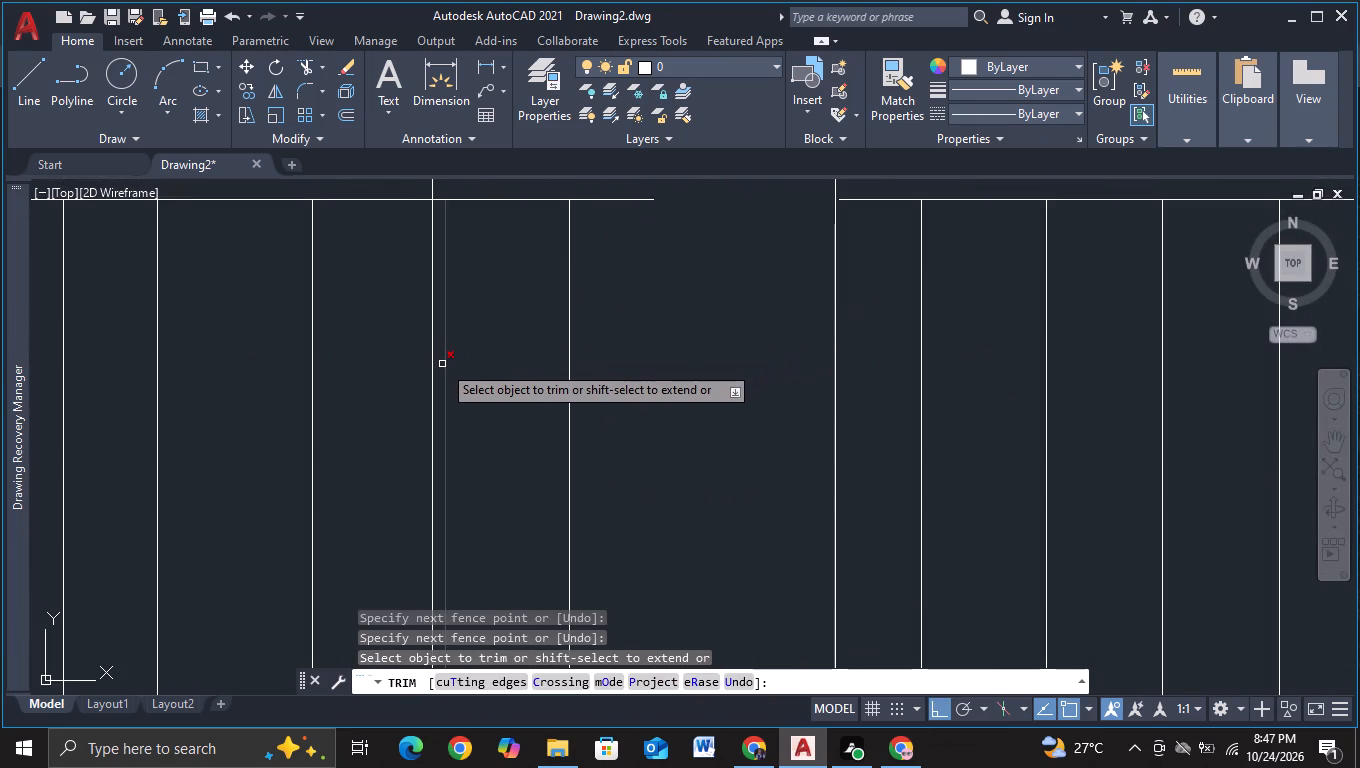
{"action": "left_click", "coordinate": [441, 367]}
{"action": "left_click", "coordinate": [605, 369]}
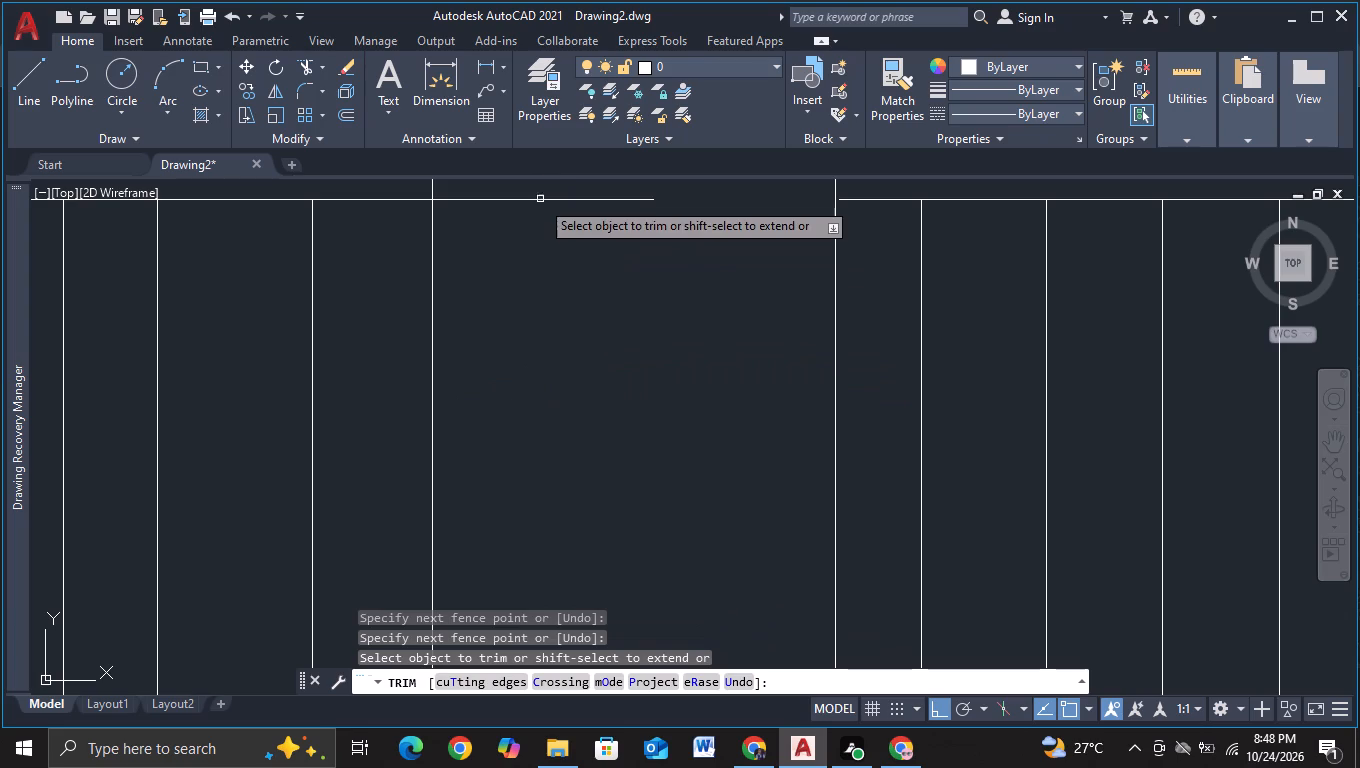
{"action": "left_click", "coordinate": [540, 192]}
{"action": "scroll", "coordinate": [503, 420], "scroll_direction": "down", "scroll_amount": 3}
{"action": "left_click", "coordinate": [518, 529]}
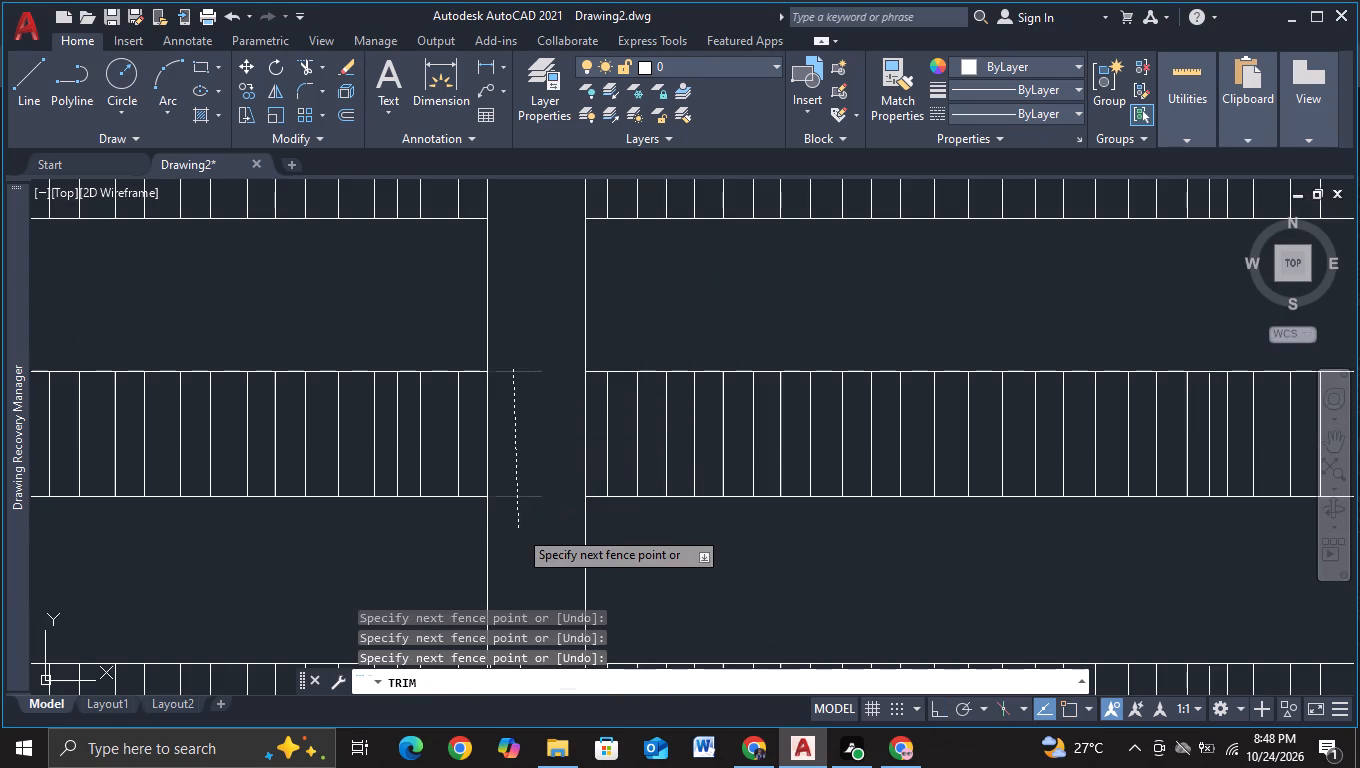
Trim the third bay's bottom band out of the column, including its slats and horizontal line ends, and end trimming.
{"action": "middle_click_drag", "start_coordinate": [517, 552], "coordinate": [581, 299]}
{"action": "scroll", "coordinate": [569, 403], "scroll_direction": "up", "scroll_amount": 2}
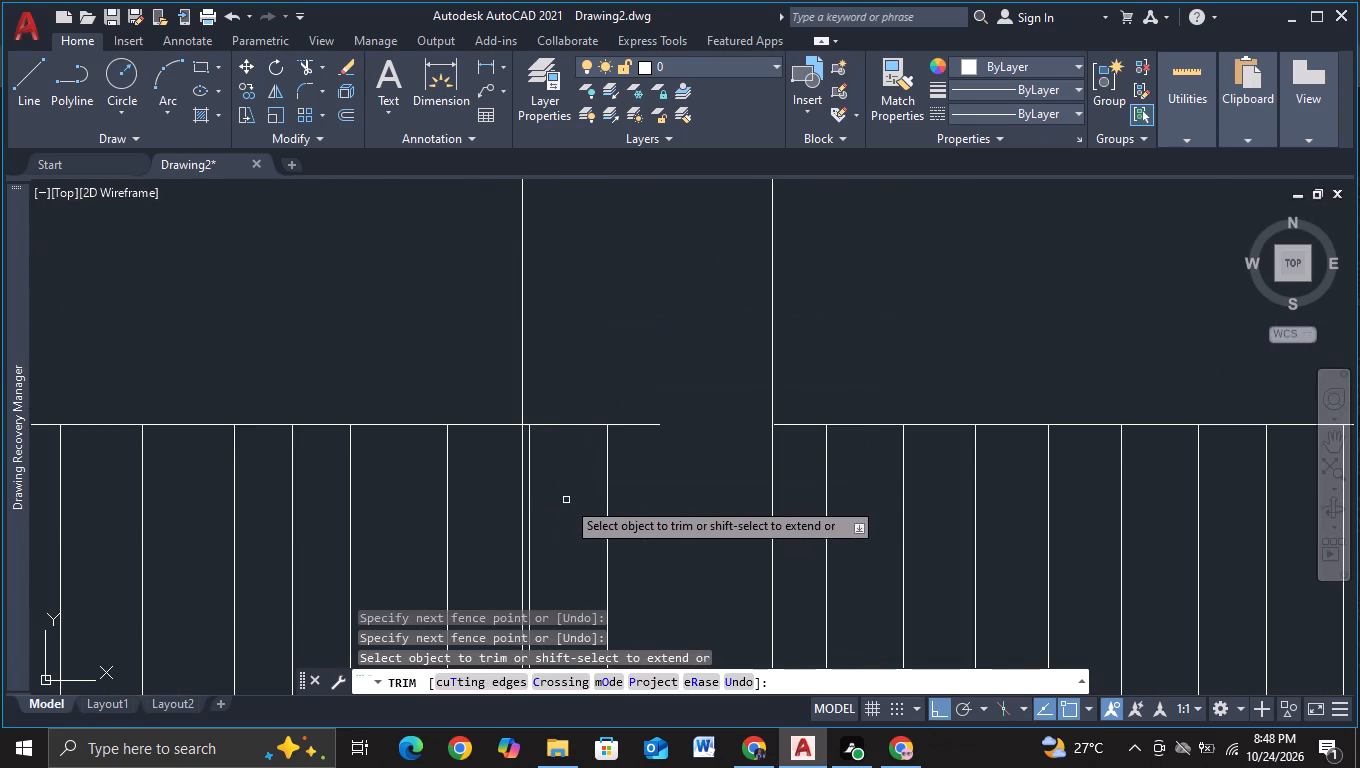
{"action": "scroll", "coordinate": [566, 500], "scroll_direction": "up", "scroll_amount": 3}
{"action": "left_click", "coordinate": [372, 456]}
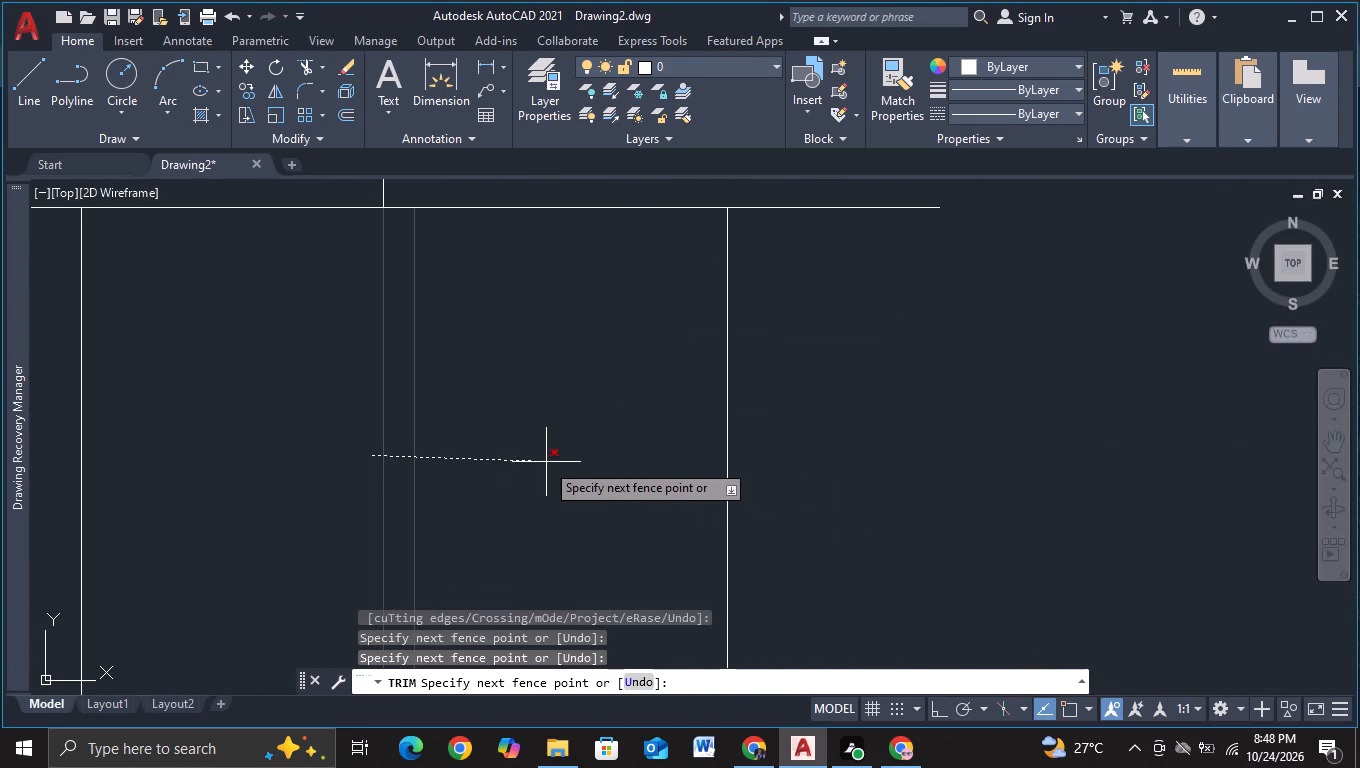
{"action": "key", "text": "Escape"}
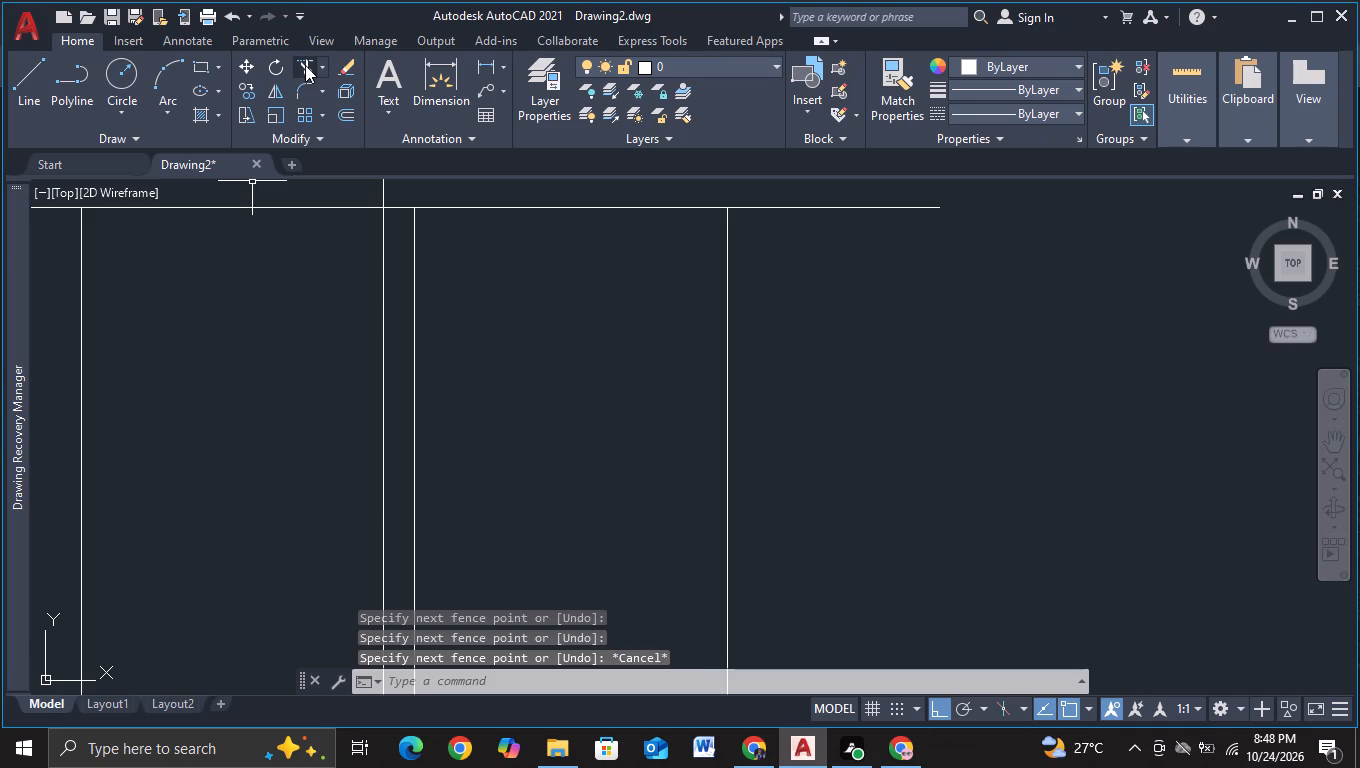
{"action": "left_click", "coordinate": [305, 65]}
{"action": "left_click", "coordinate": [401, 352]}
{"action": "left_click", "coordinate": [958, 382]}
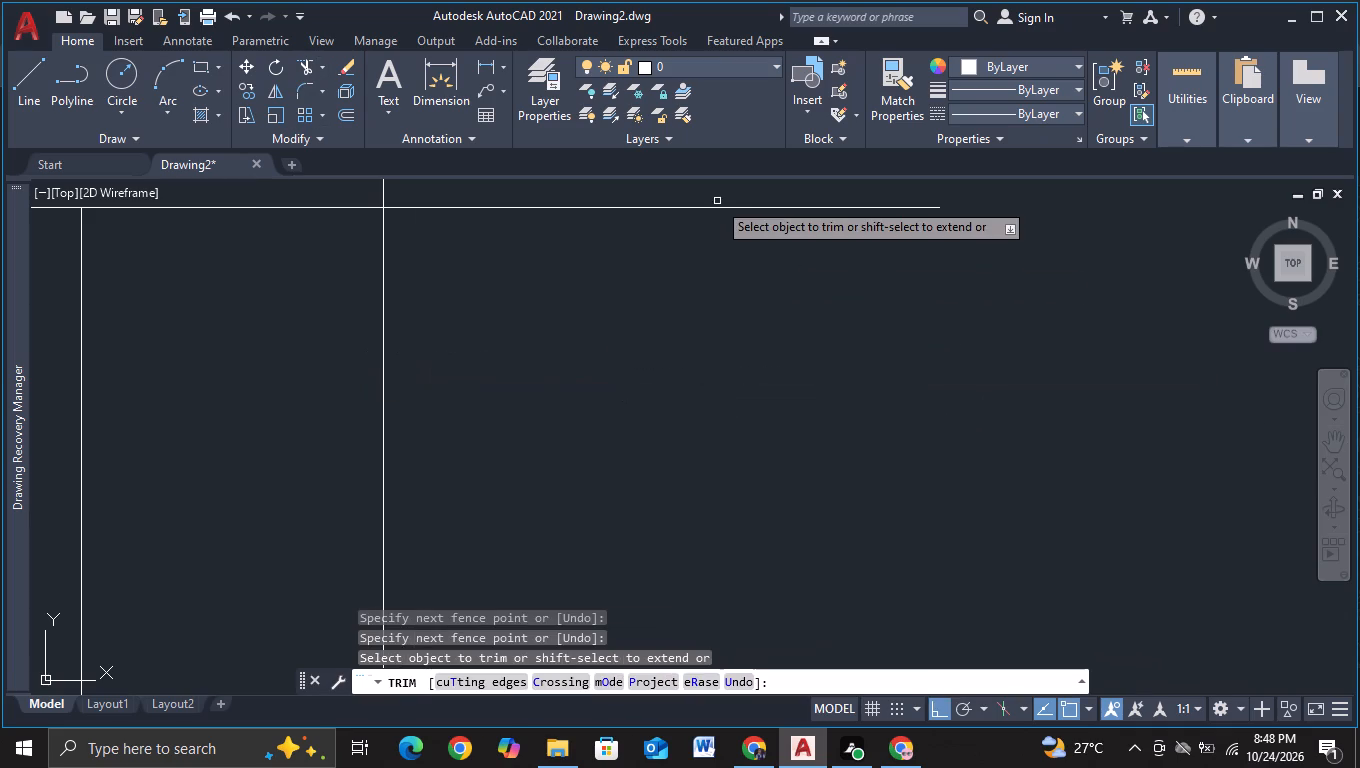
{"action": "left_click", "coordinate": [714, 189]}
{"action": "scroll", "coordinate": [690, 405], "scroll_direction": "down", "scroll_amount": 4}
{"action": "middle_click_drag", "start_coordinate": [691, 447], "coordinate": [585, 214]}
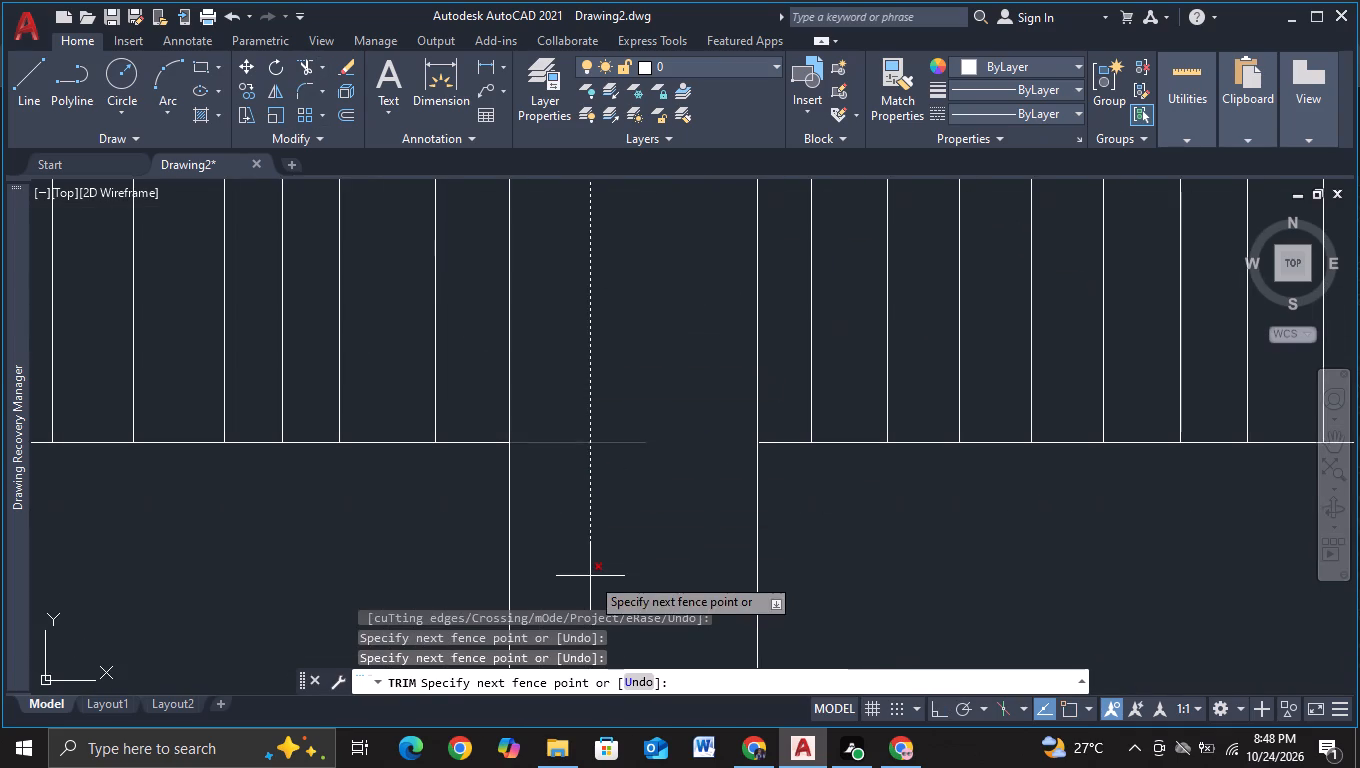
{"action": "left_click", "coordinate": [590, 576]}
{"action": "key", "text": "Escape"}
Extend the vertical line at the outer end of the fourth bay's bands down to the bottom line of the lowest band.
{"action": "scroll", "coordinate": [624, 492], "scroll_direction": "down", "scroll_amount": 4}
{"action": "middle_click_drag", "start_coordinate": [624, 492], "coordinate": [307, 520]}
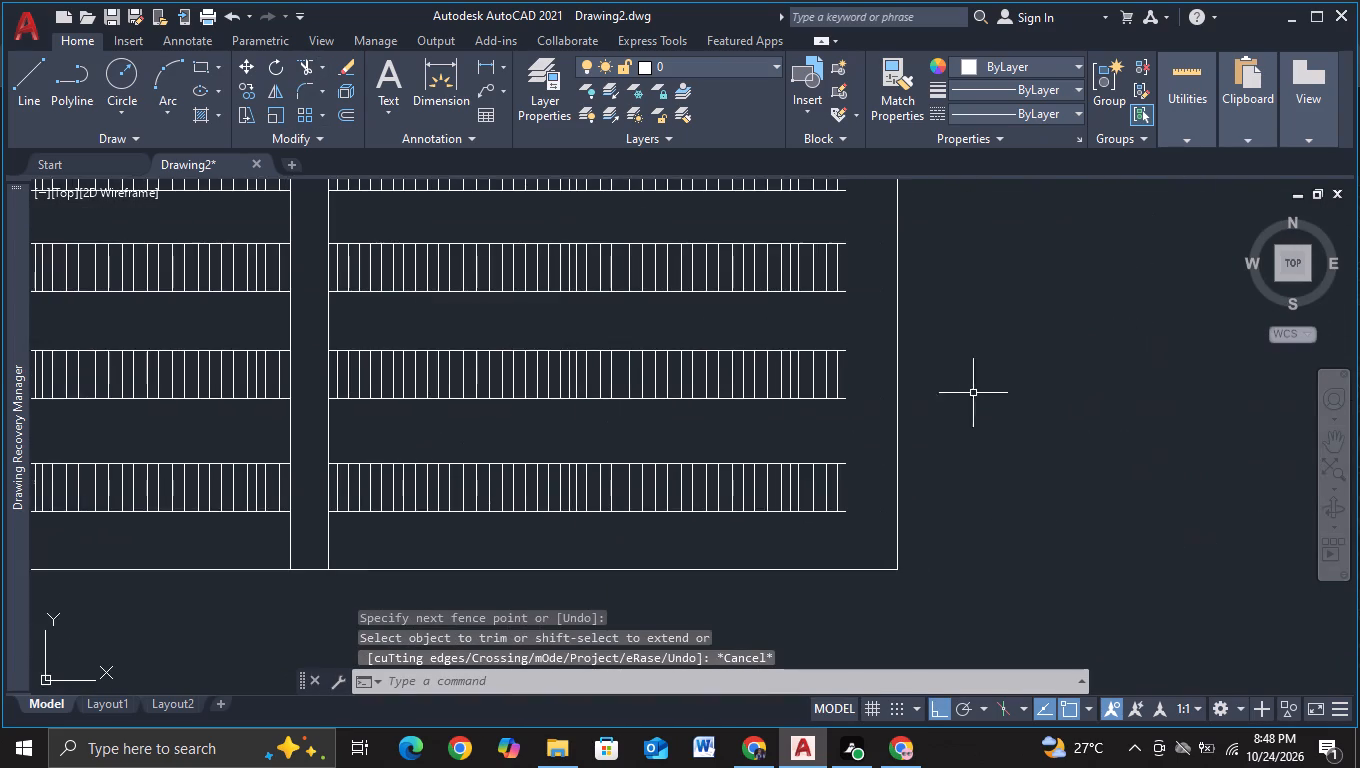
{"action": "scroll", "coordinate": [963, 398], "scroll_direction": "down", "scroll_amount": 3}
{"action": "middle_click_drag", "start_coordinate": [987, 439], "coordinate": [743, 508]}
{"action": "scroll", "coordinate": [743, 491], "scroll_direction": "up", "scroll_amount": 3}
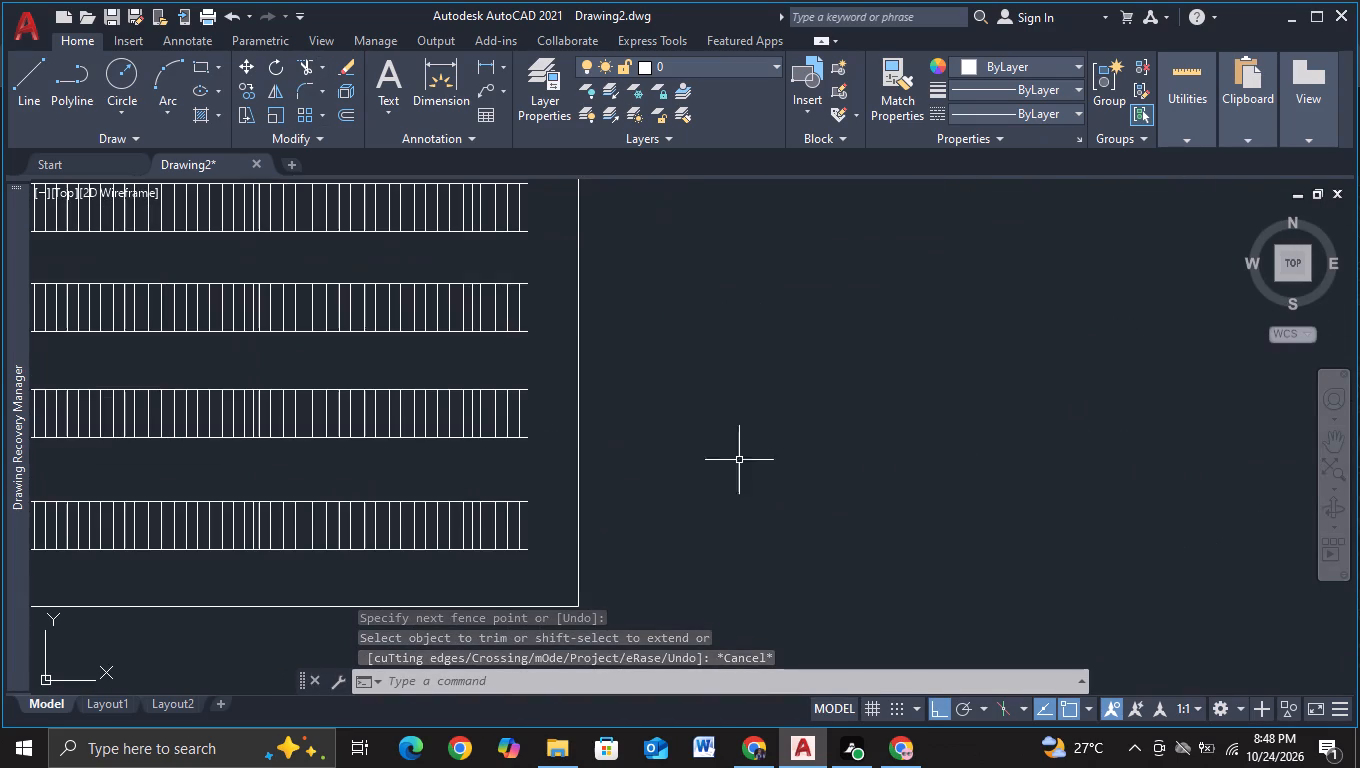
{"action": "middle_click_drag", "start_coordinate": [699, 326], "coordinate": [717, 515]}
{"action": "key", "text": "Escape"}
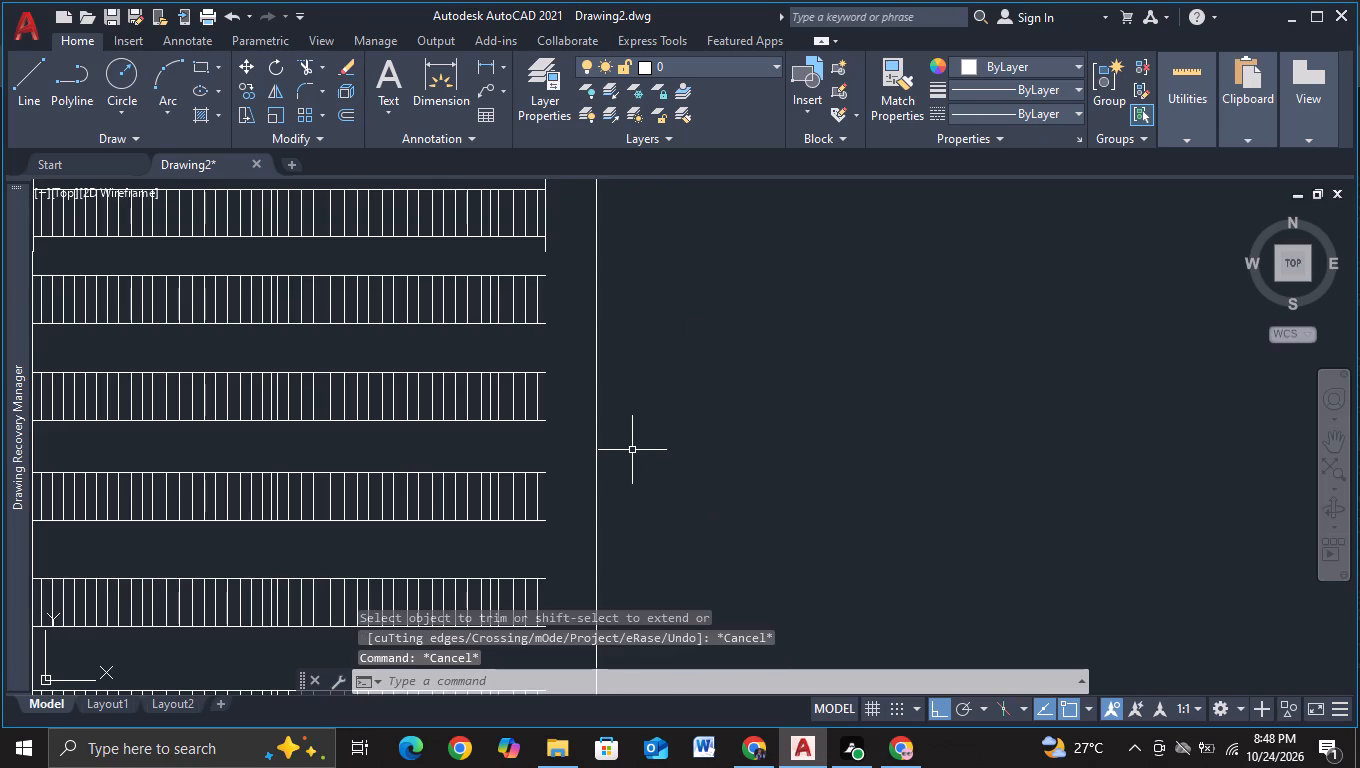
{"action": "key", "text": "e"}
{"action": "left_click", "coordinate": [731, 505]}
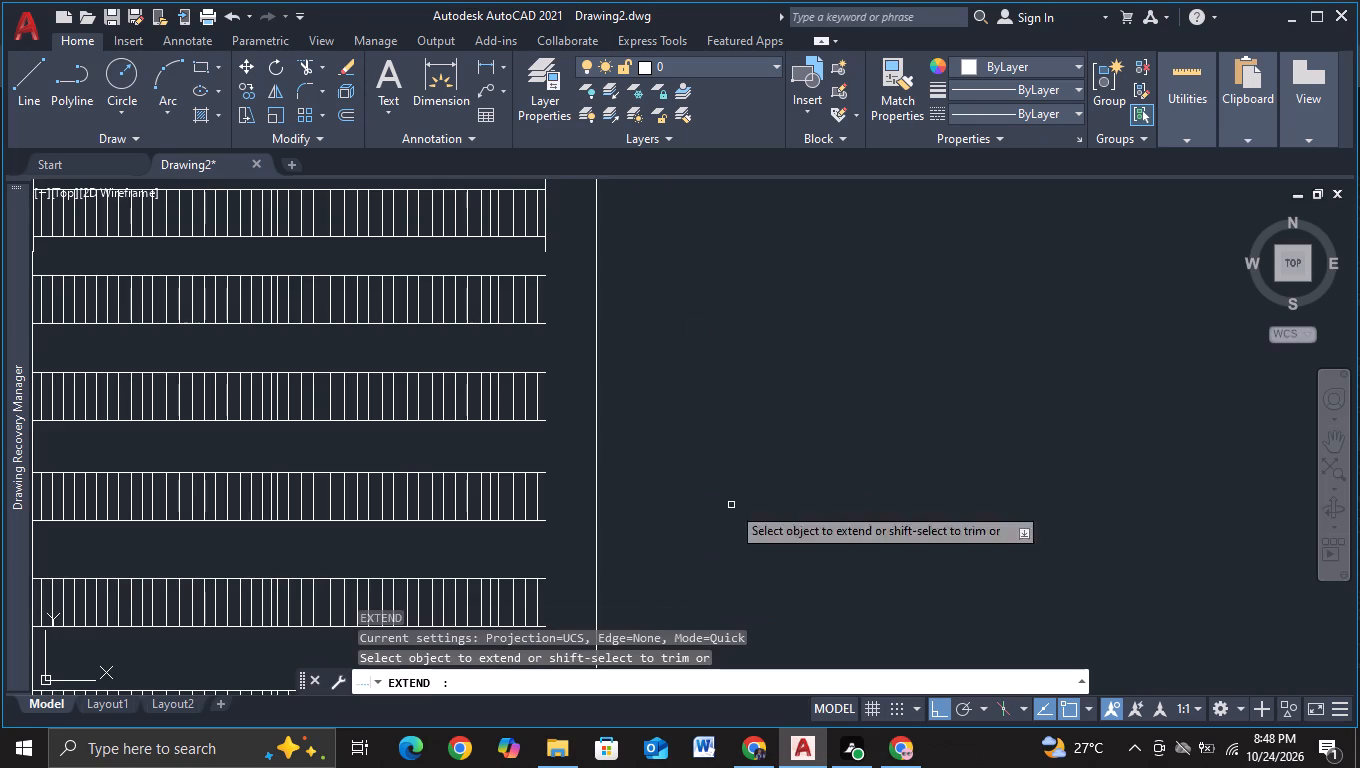
{"action": "left_click", "coordinate": [545, 246]}
{"action": "left_click", "coordinate": [545, 246]}
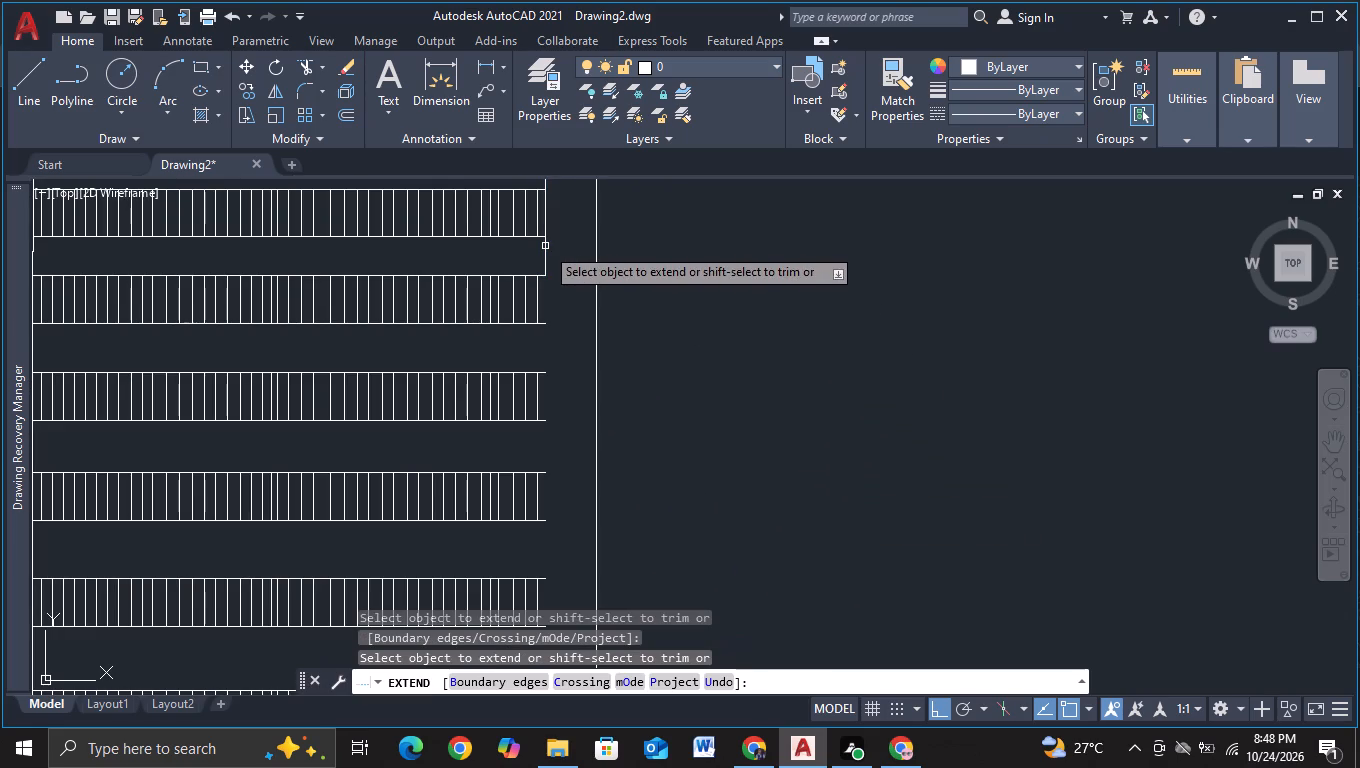
{"action": "left_click", "coordinate": [544, 258]}
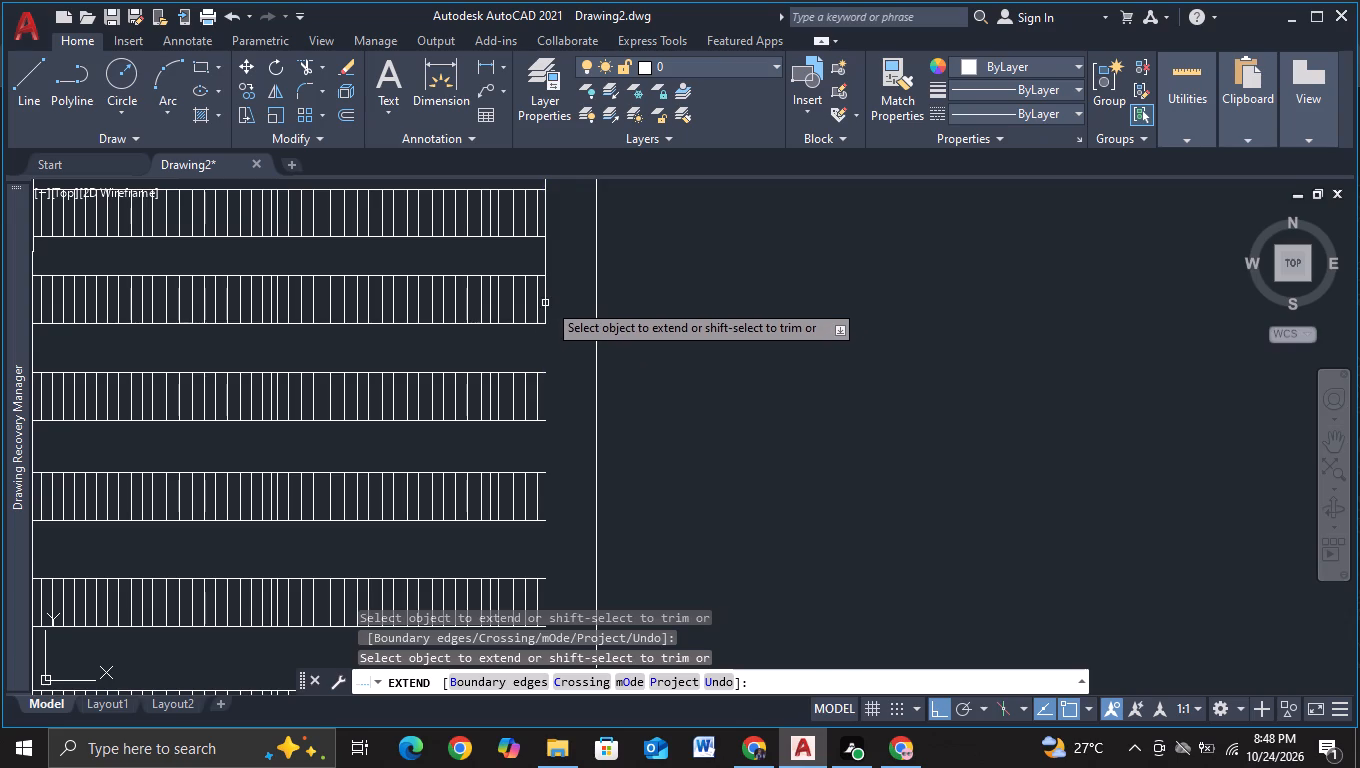
{"action": "left_click", "coordinate": [544, 309]}
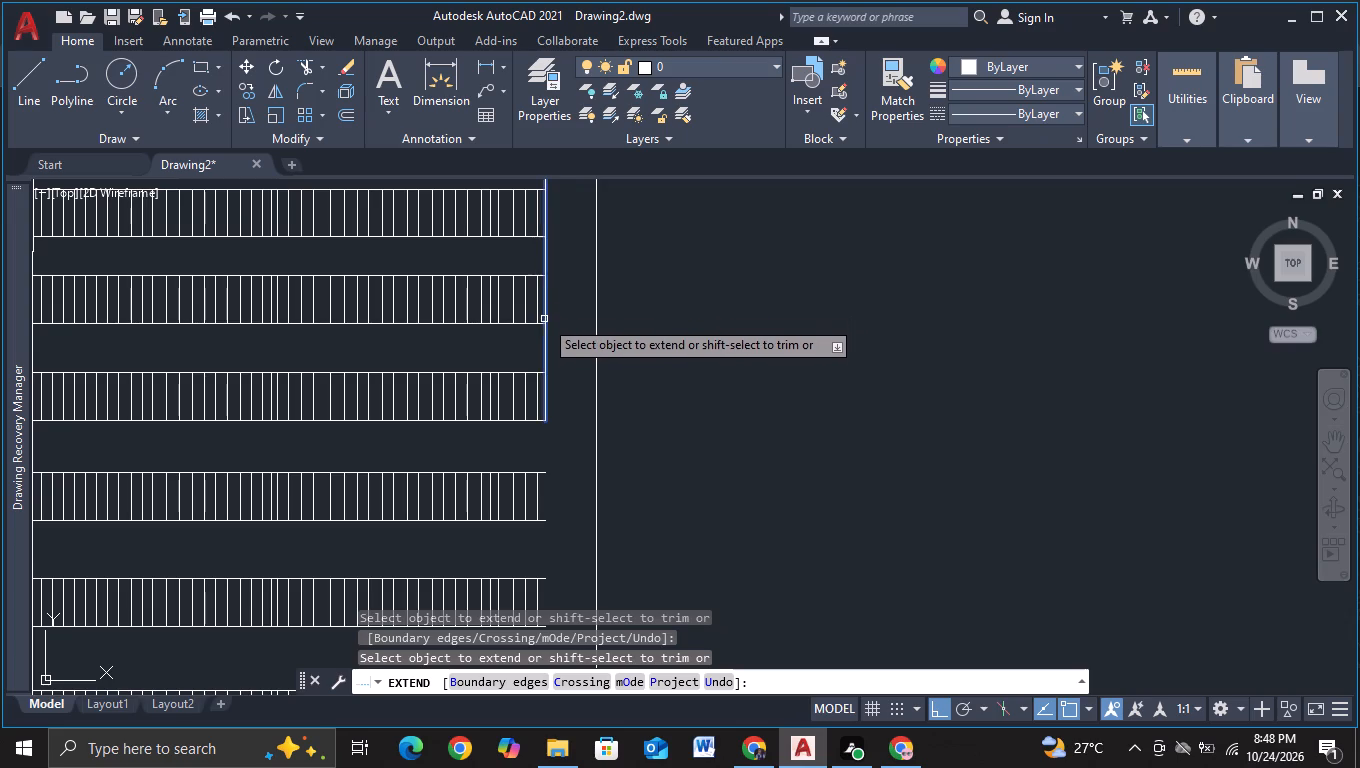
{"action": "left_click", "coordinate": [544, 336]}
{"action": "left_click", "coordinate": [544, 394]}
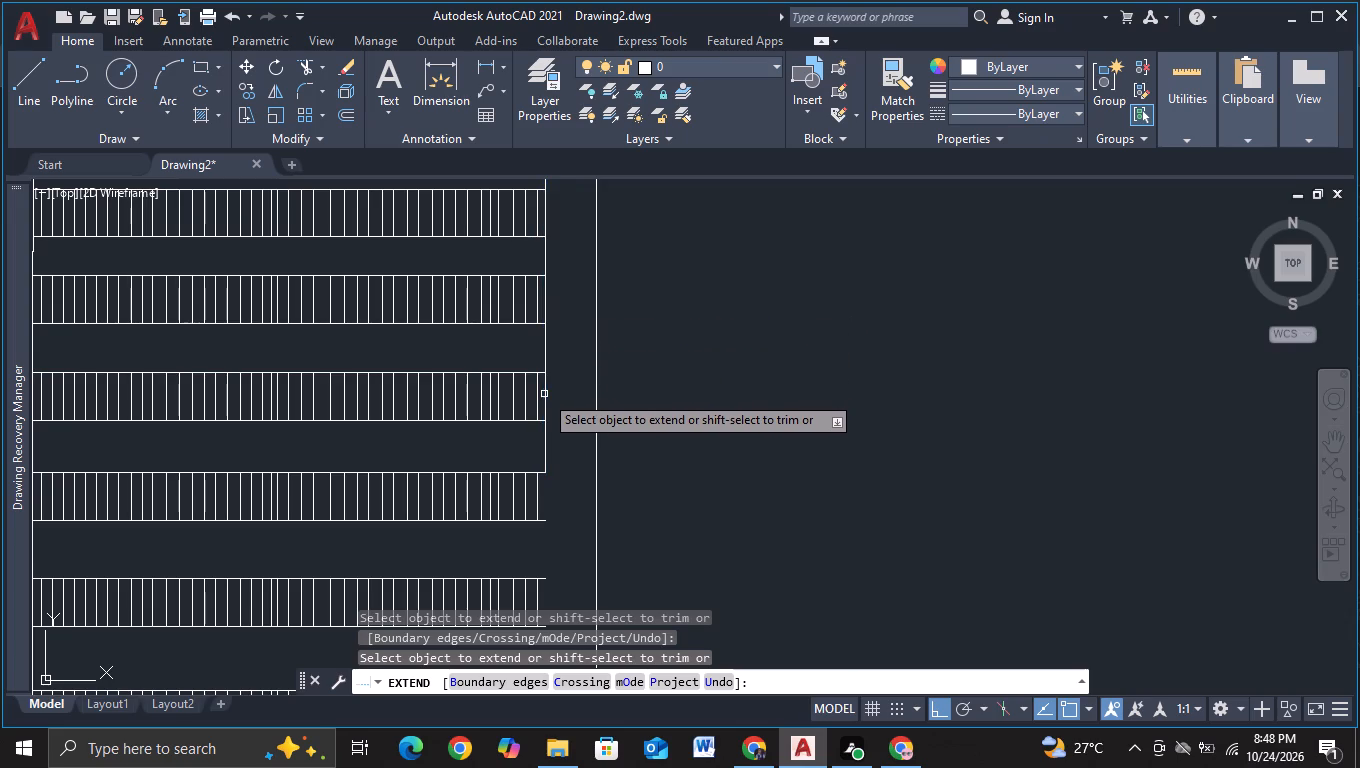
{"action": "left_click", "coordinate": [545, 457]}
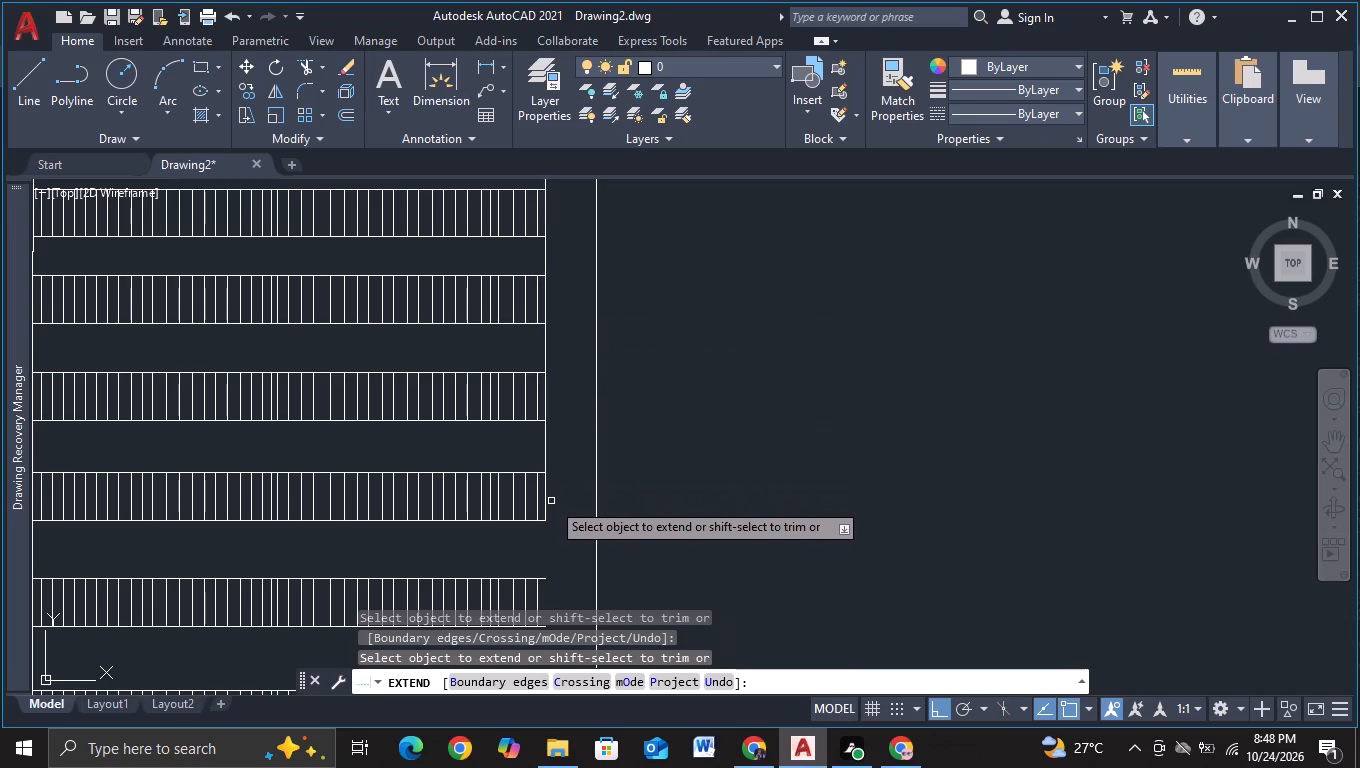
{"action": "left_click", "coordinate": [547, 504]}
{"action": "left_click", "coordinate": [547, 548]}
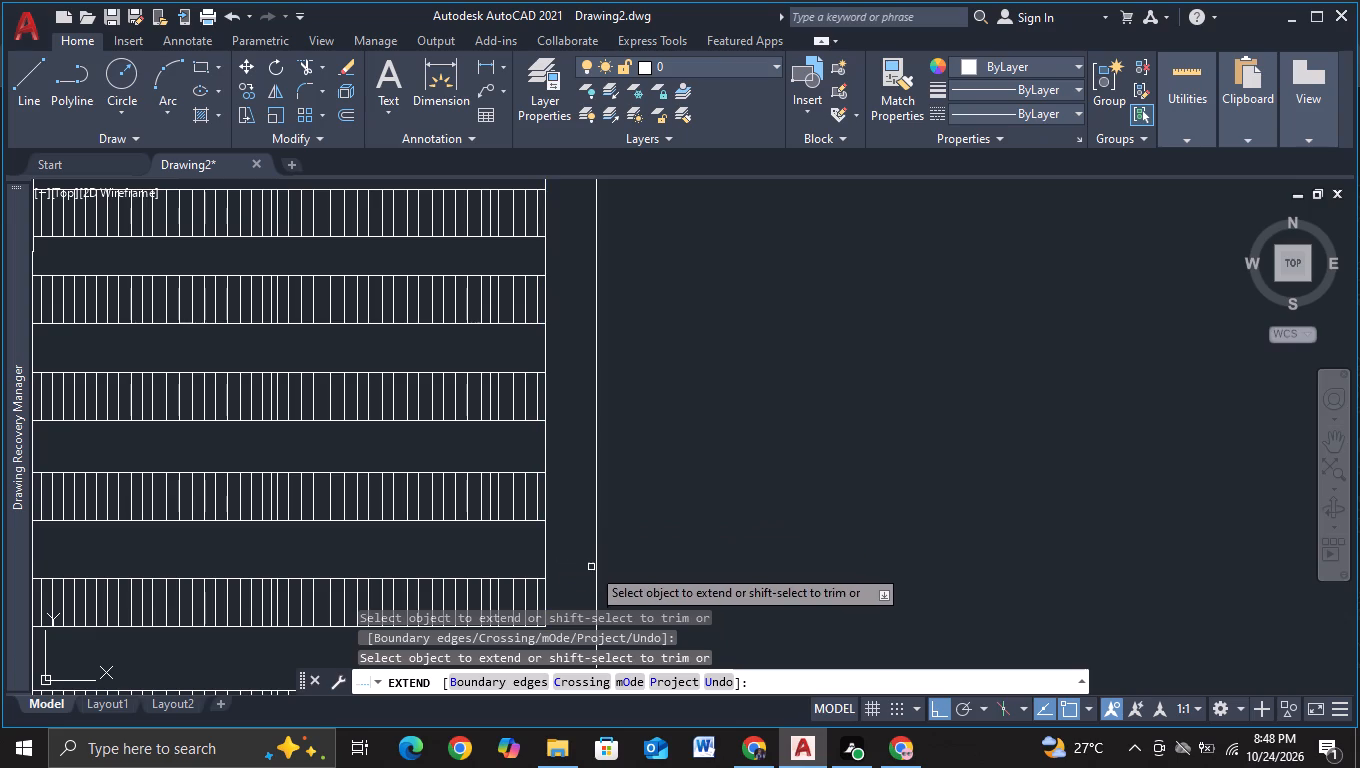
{"action": "middle_click_drag", "start_coordinate": [575, 566], "coordinate": [578, 388]}
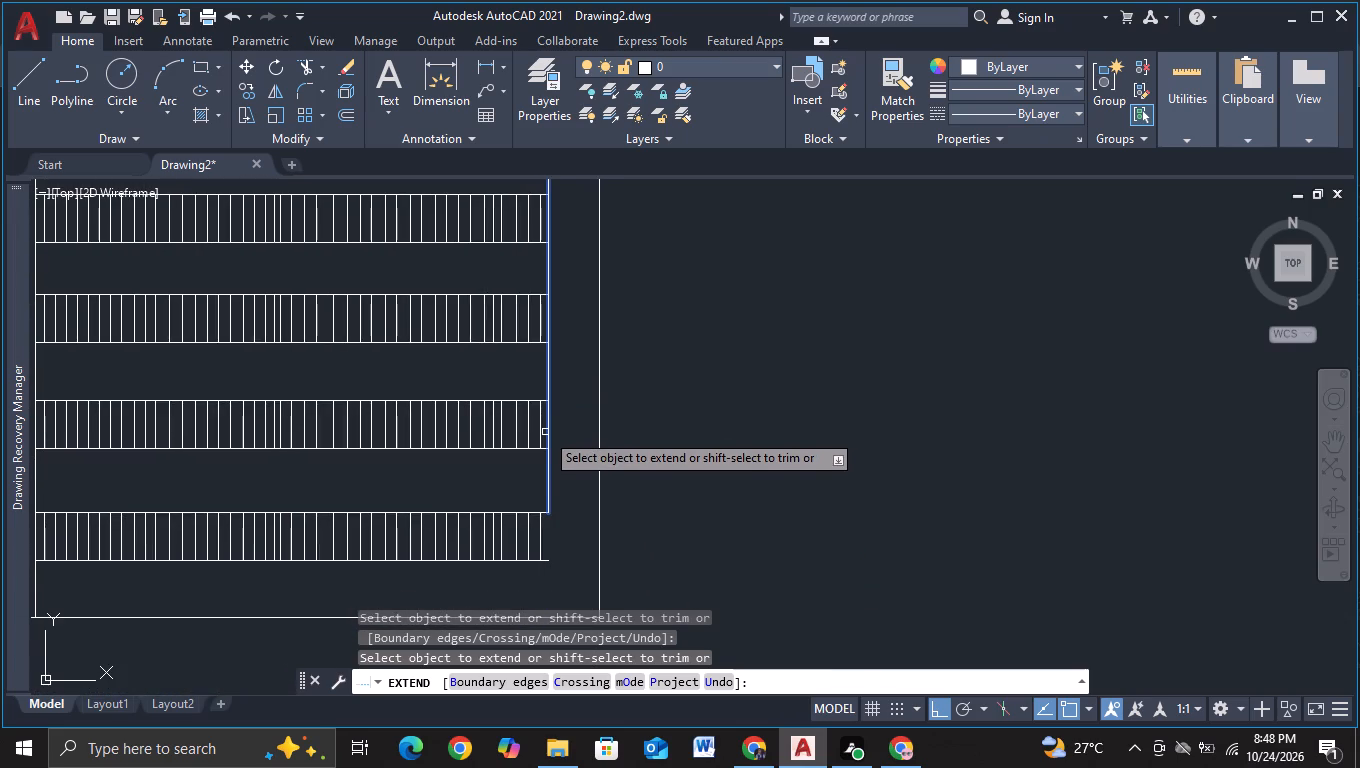
{"action": "left_click", "coordinate": [546, 431]}
{"action": "left_click", "coordinate": [547, 477]}
{"action": "scroll", "coordinate": [552, 478], "scroll_direction": "down", "scroll_amount": 2}
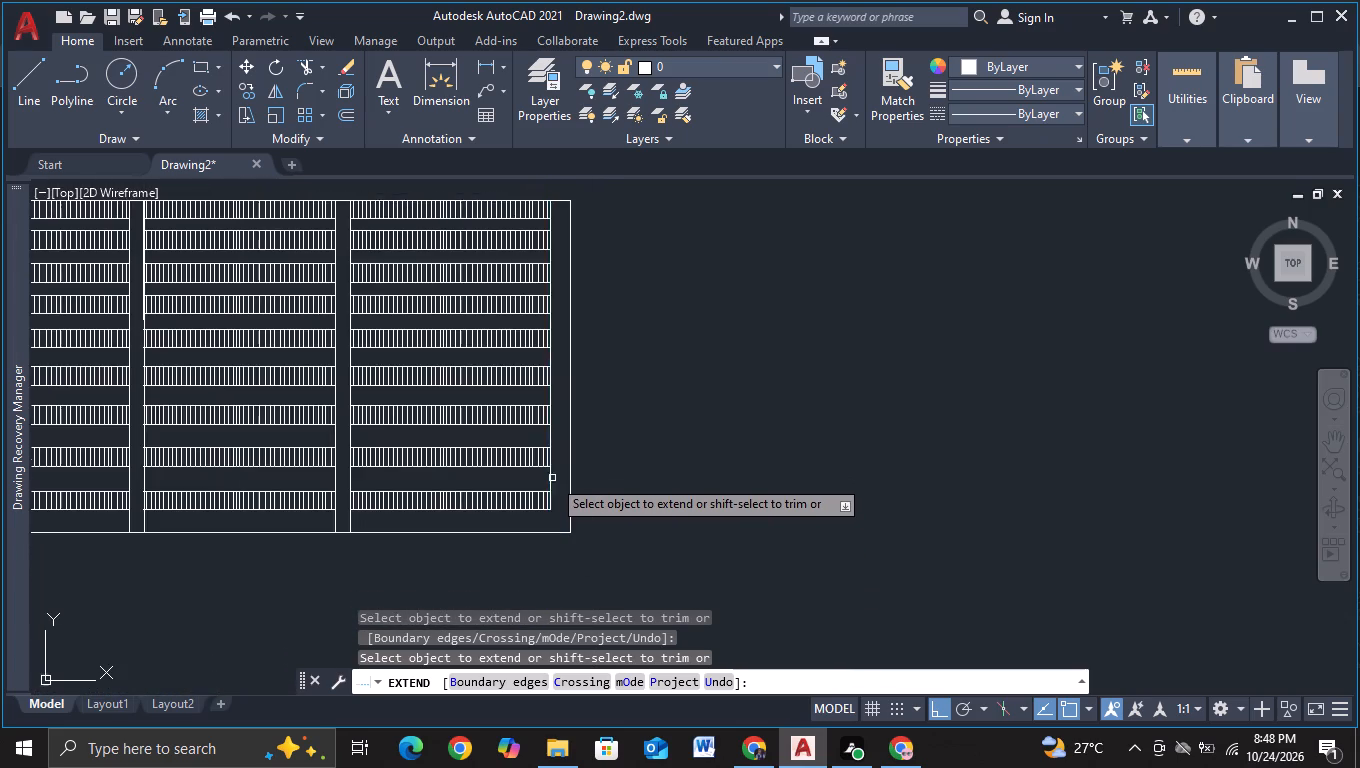
Extend the vertical line at the outer end of the fourth bay's bands down to the building's base line.
{"action": "scroll", "coordinate": [554, 495], "scroll_direction": "up", "scroll_amount": 3}
{"action": "left_click", "coordinate": [529, 471]}
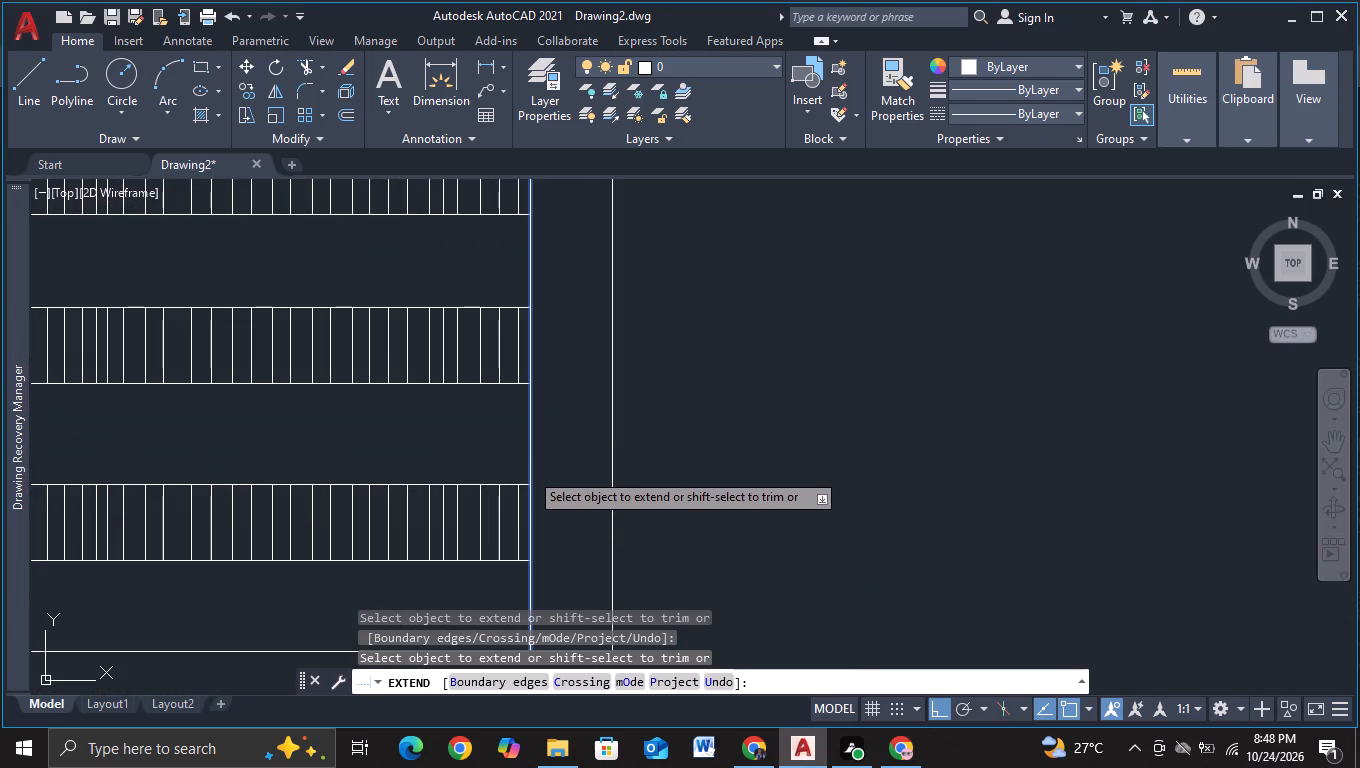
{"action": "key", "text": "Escape"}
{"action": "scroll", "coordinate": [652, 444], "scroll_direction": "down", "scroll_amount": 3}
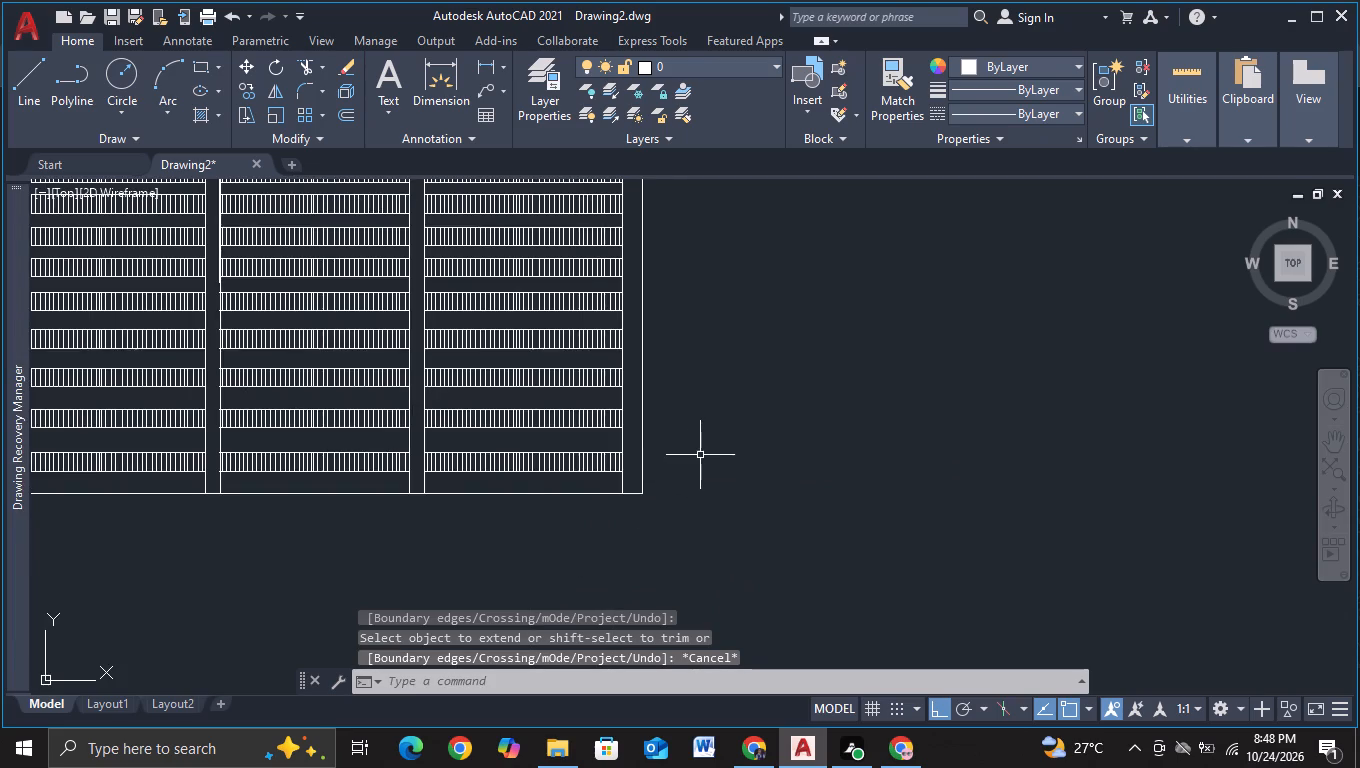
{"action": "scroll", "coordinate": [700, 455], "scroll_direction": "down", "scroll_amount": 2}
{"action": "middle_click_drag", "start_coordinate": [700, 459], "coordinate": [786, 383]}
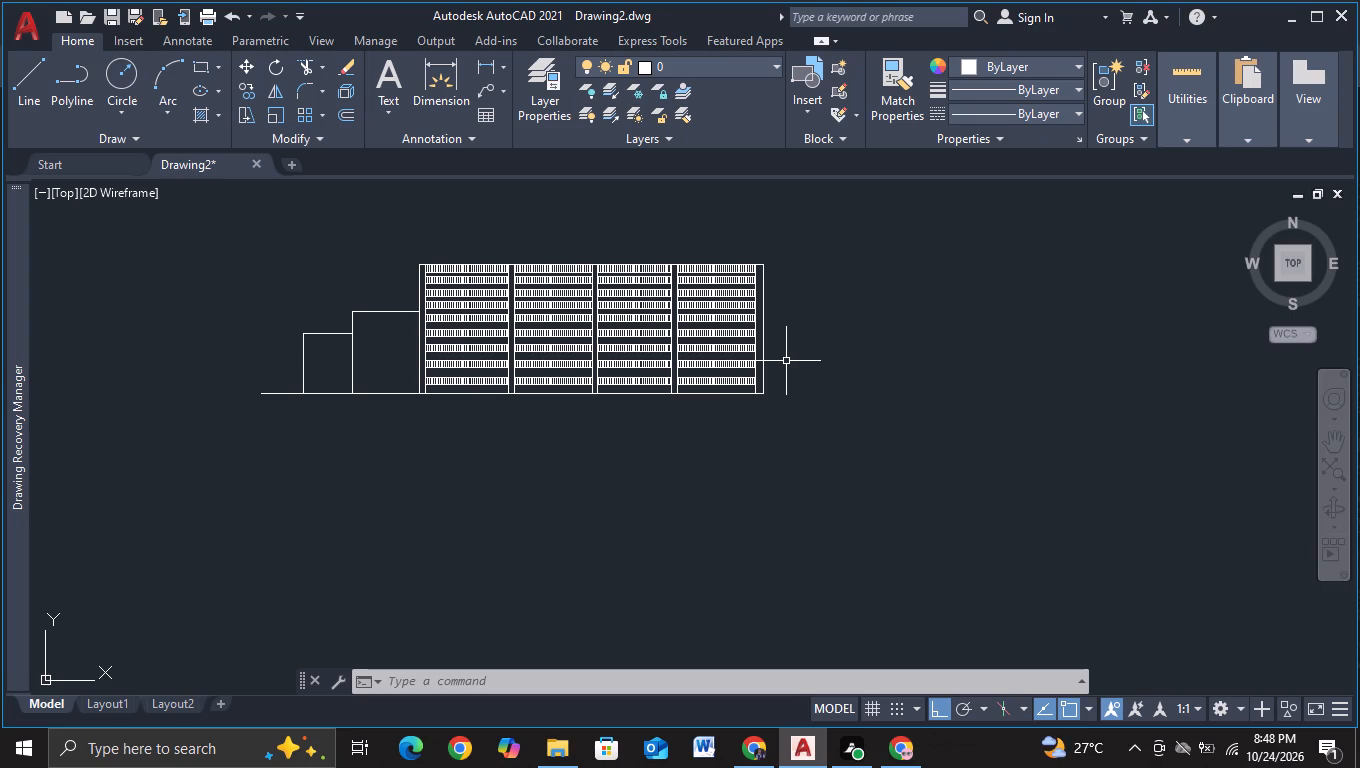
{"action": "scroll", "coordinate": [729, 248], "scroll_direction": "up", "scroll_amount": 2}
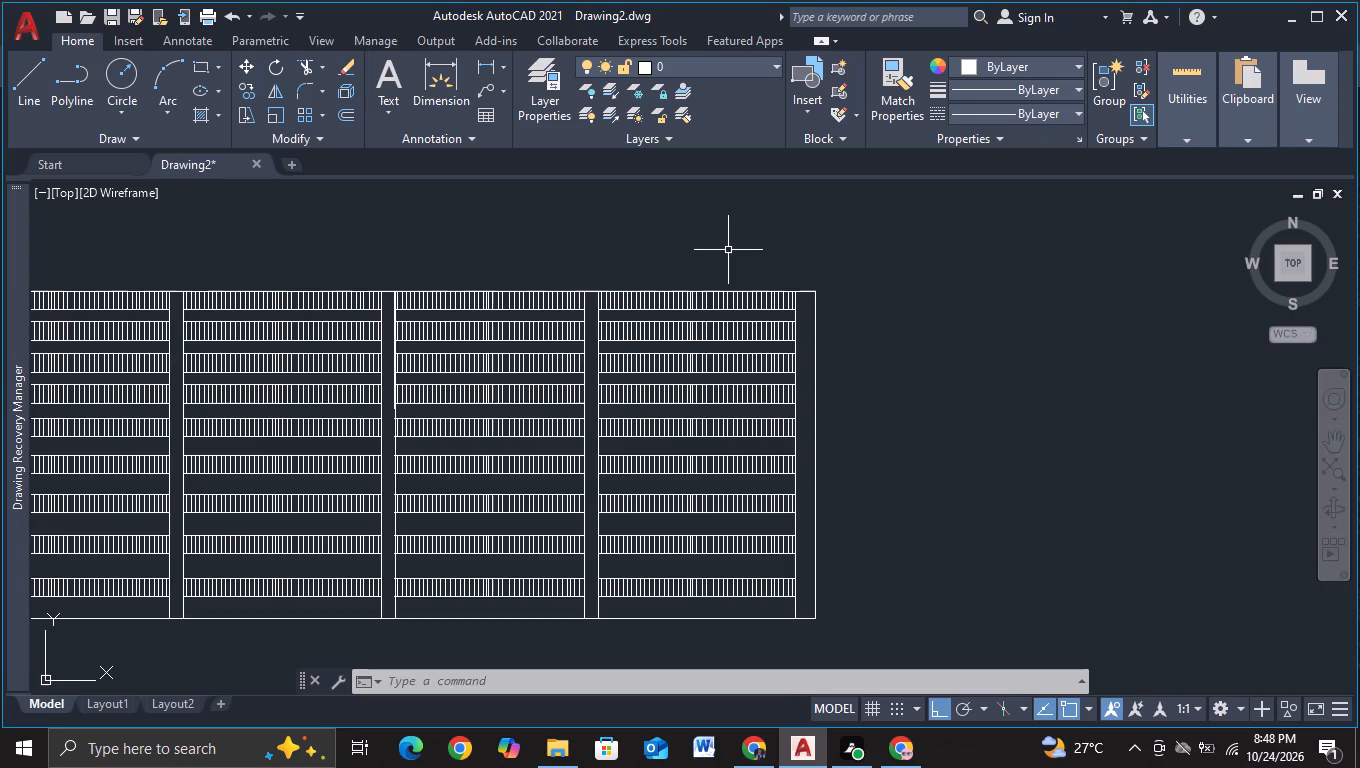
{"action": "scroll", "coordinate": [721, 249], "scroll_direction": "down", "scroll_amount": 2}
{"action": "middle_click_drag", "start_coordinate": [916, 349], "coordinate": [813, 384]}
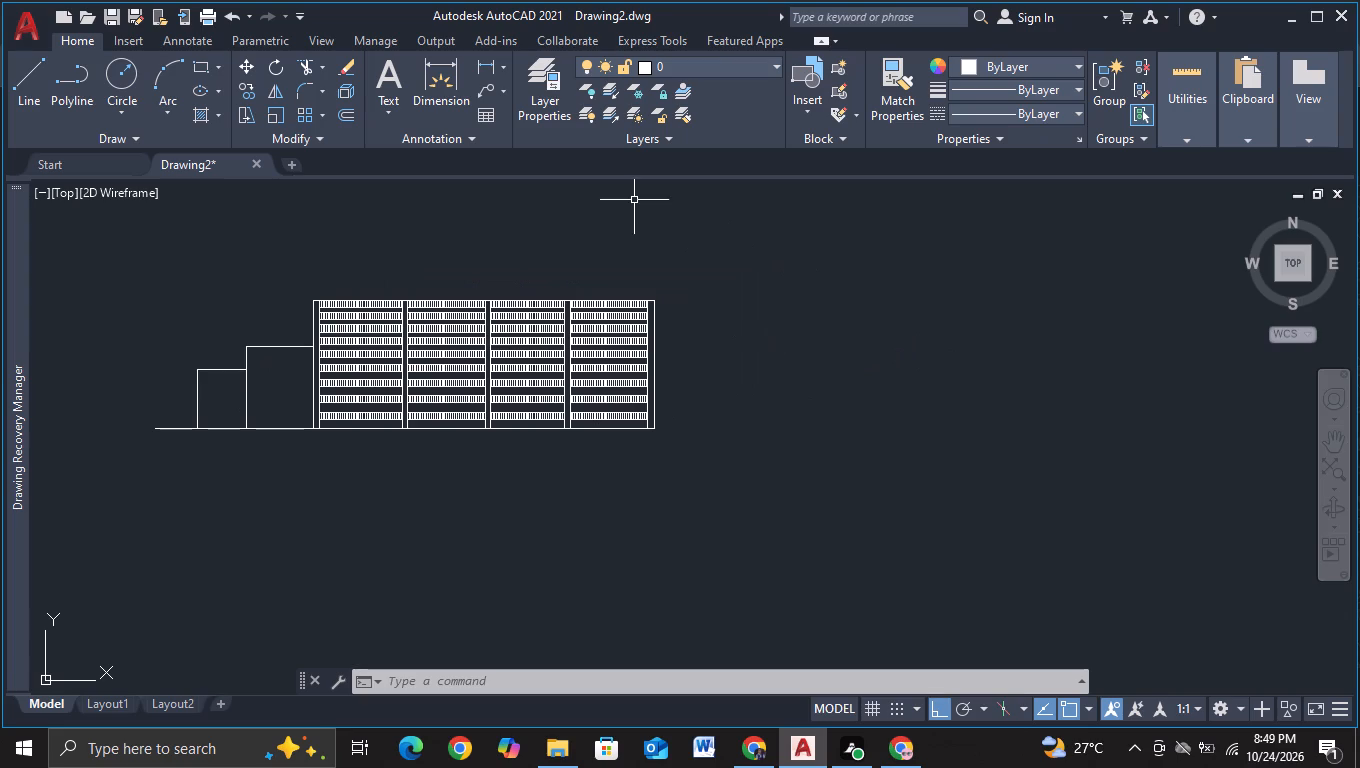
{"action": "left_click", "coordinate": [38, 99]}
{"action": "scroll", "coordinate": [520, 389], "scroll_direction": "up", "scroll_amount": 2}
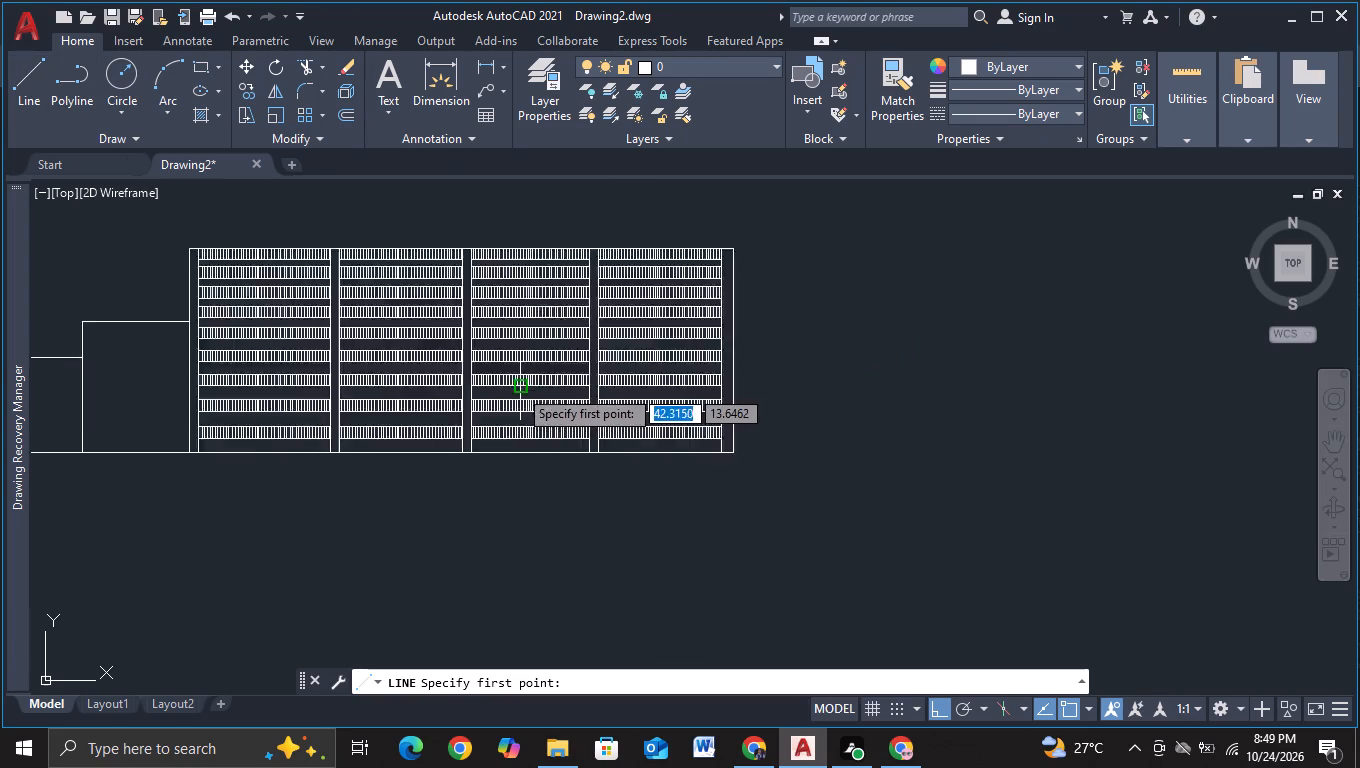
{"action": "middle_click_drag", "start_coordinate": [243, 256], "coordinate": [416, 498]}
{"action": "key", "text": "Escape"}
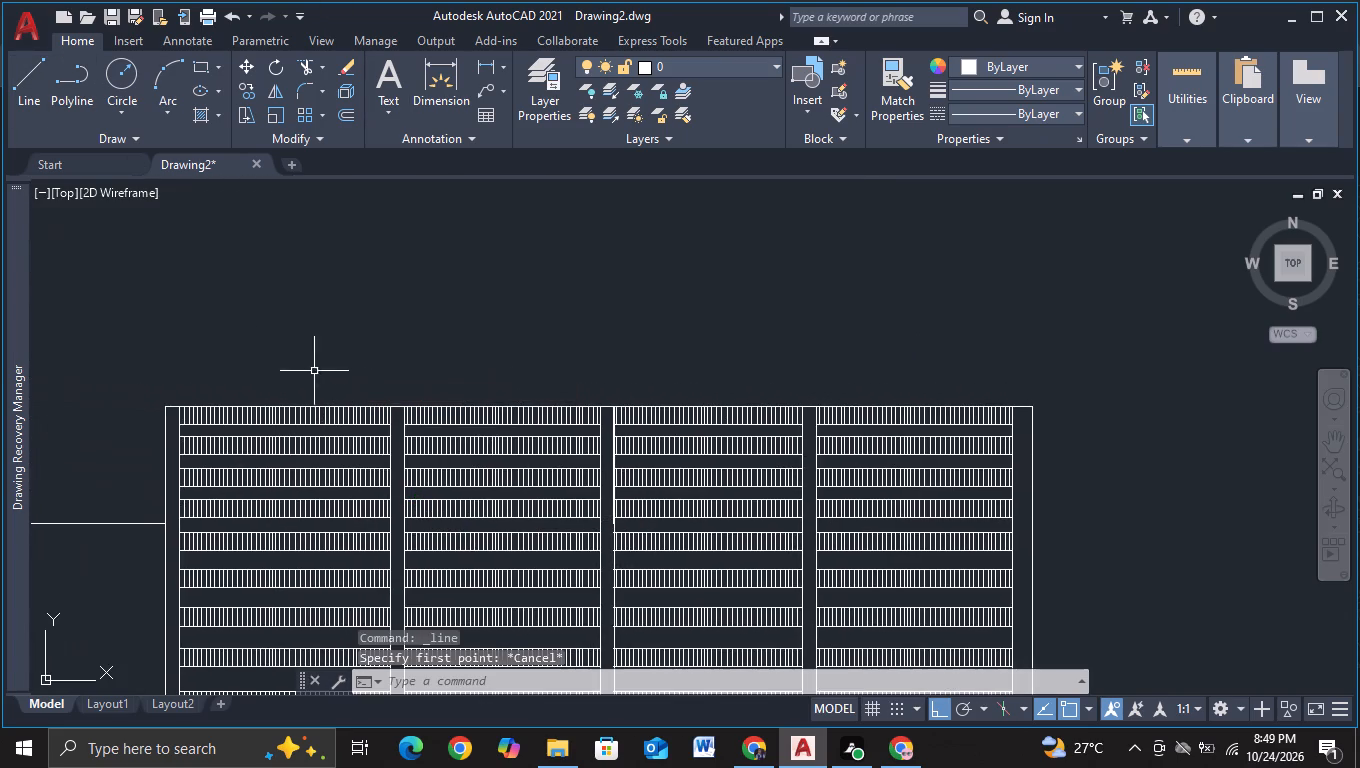
Draw a vertical line about 1.0 high upward from the roof line above the first bay.
{"action": "left_click", "coordinate": [20, 96]}
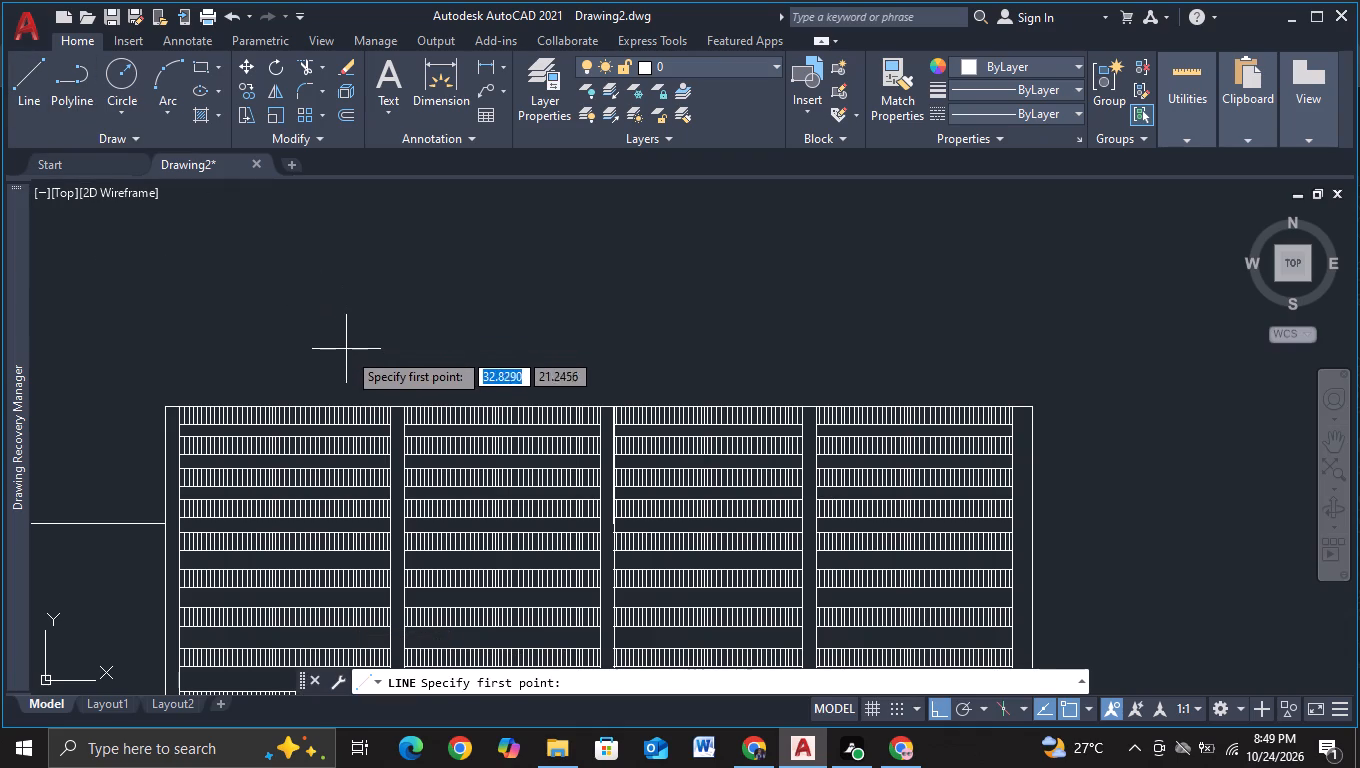
{"action": "scroll", "coordinate": [347, 354], "scroll_direction": "up", "scroll_amount": 2}
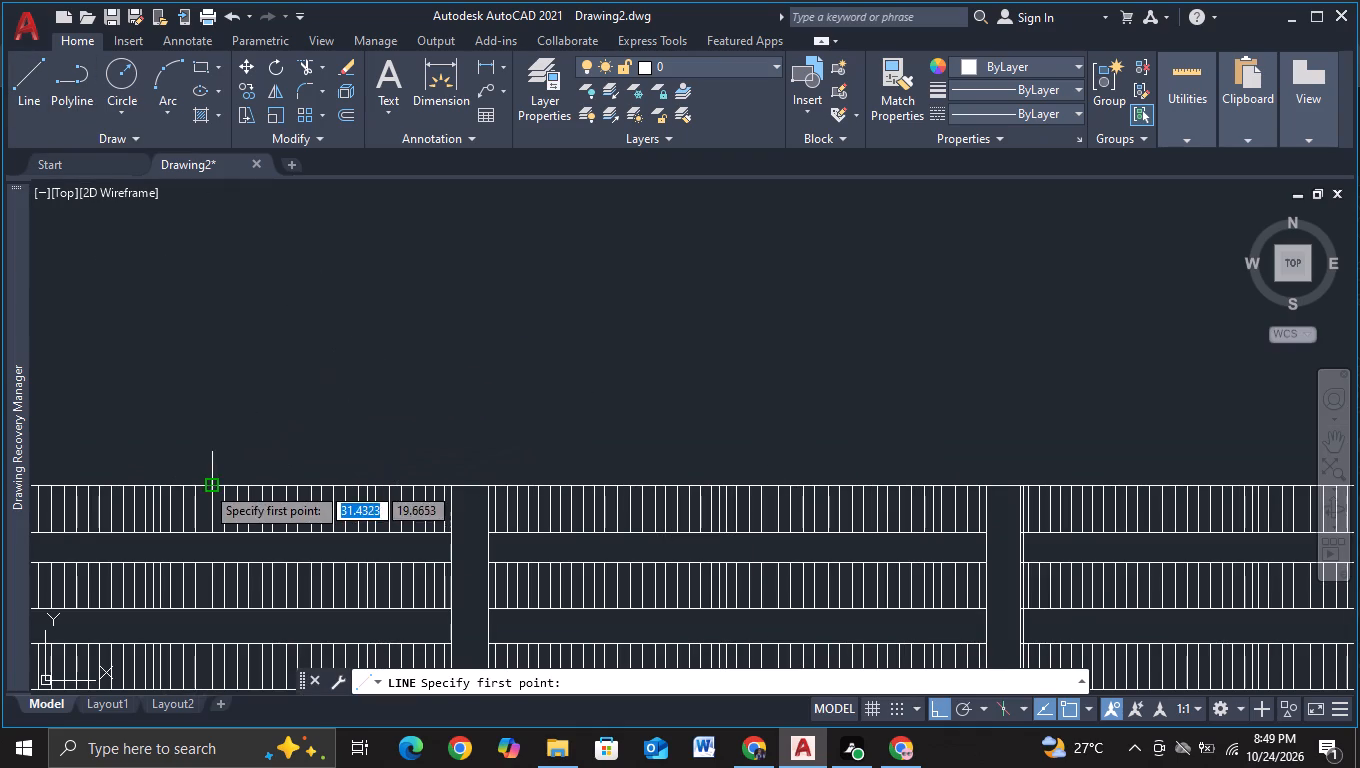
{"action": "left_click", "coordinate": [205, 485]}
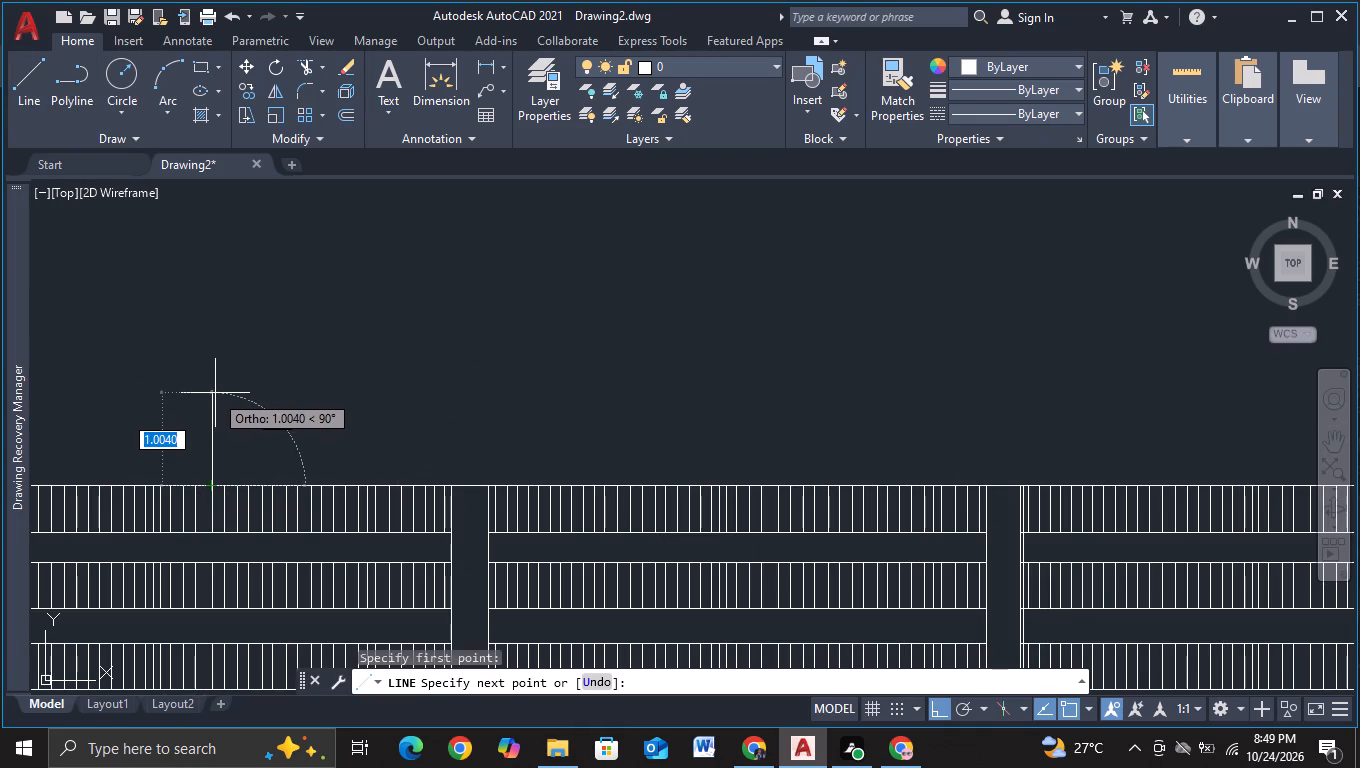
{"action": "left_click", "coordinate": [215, 393]}
{"action": "key", "text": "Escape"}
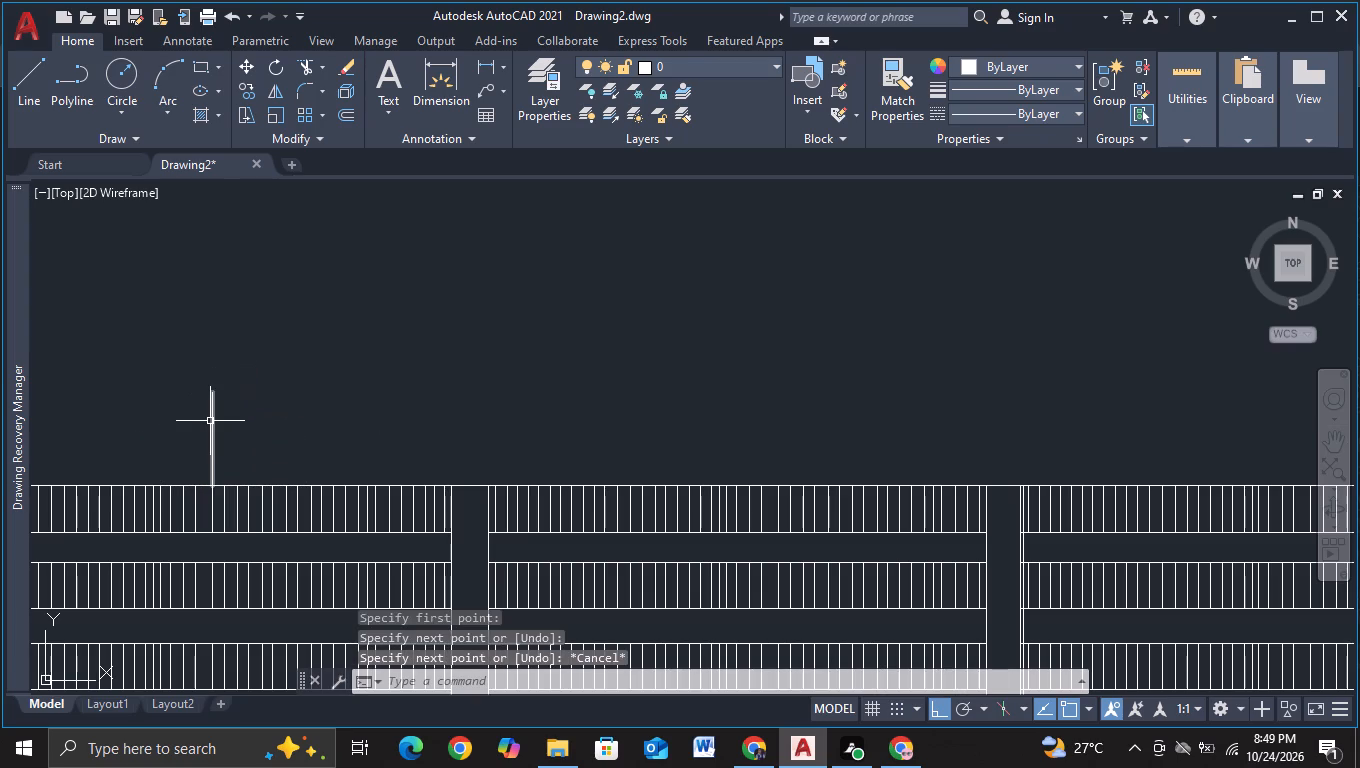
Copy the short rooftop line three times to the right, at offsets of about 0.17, 0.24 and 0.6.
{"action": "left_click", "coordinate": [210, 422]}
{"action": "key", "text": "c"}
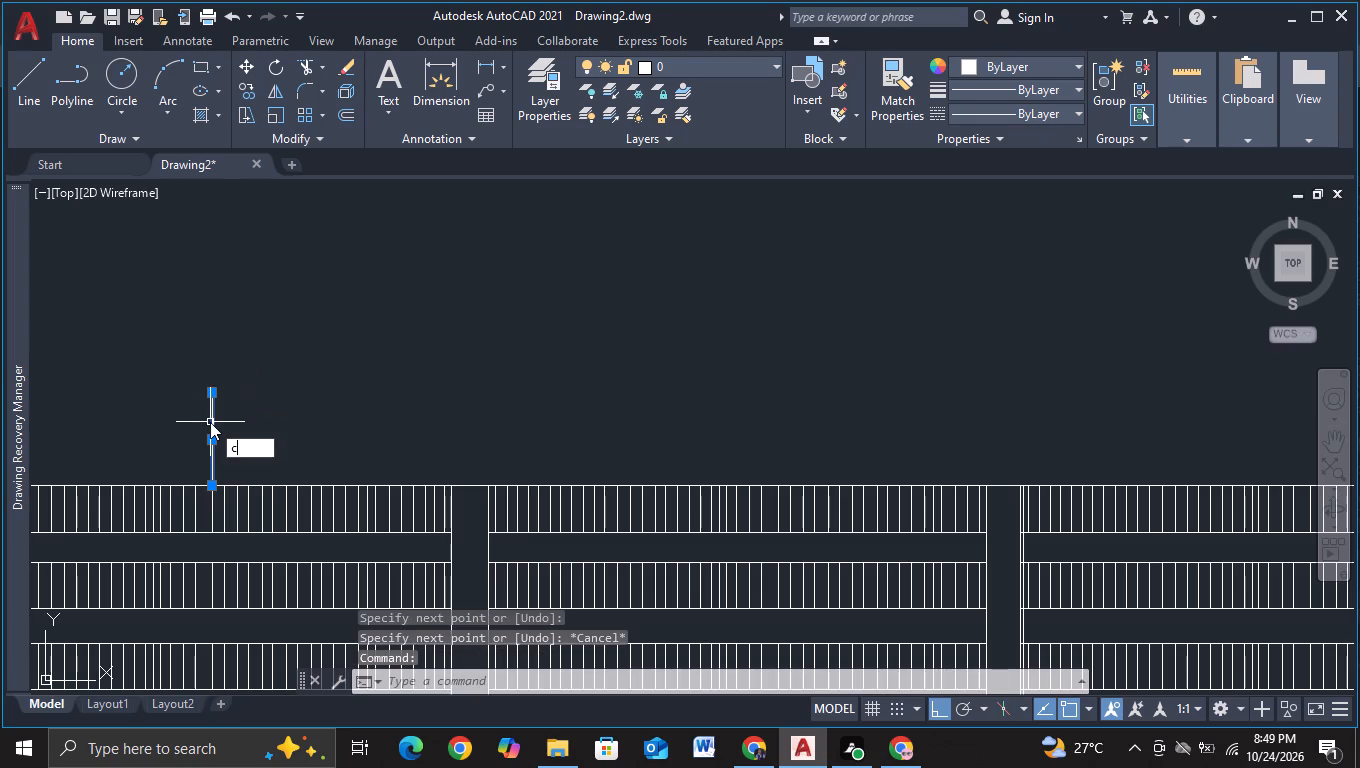
{"action": "left_click", "coordinate": [288, 490]}
{"action": "left_click", "coordinate": [286, 437]}
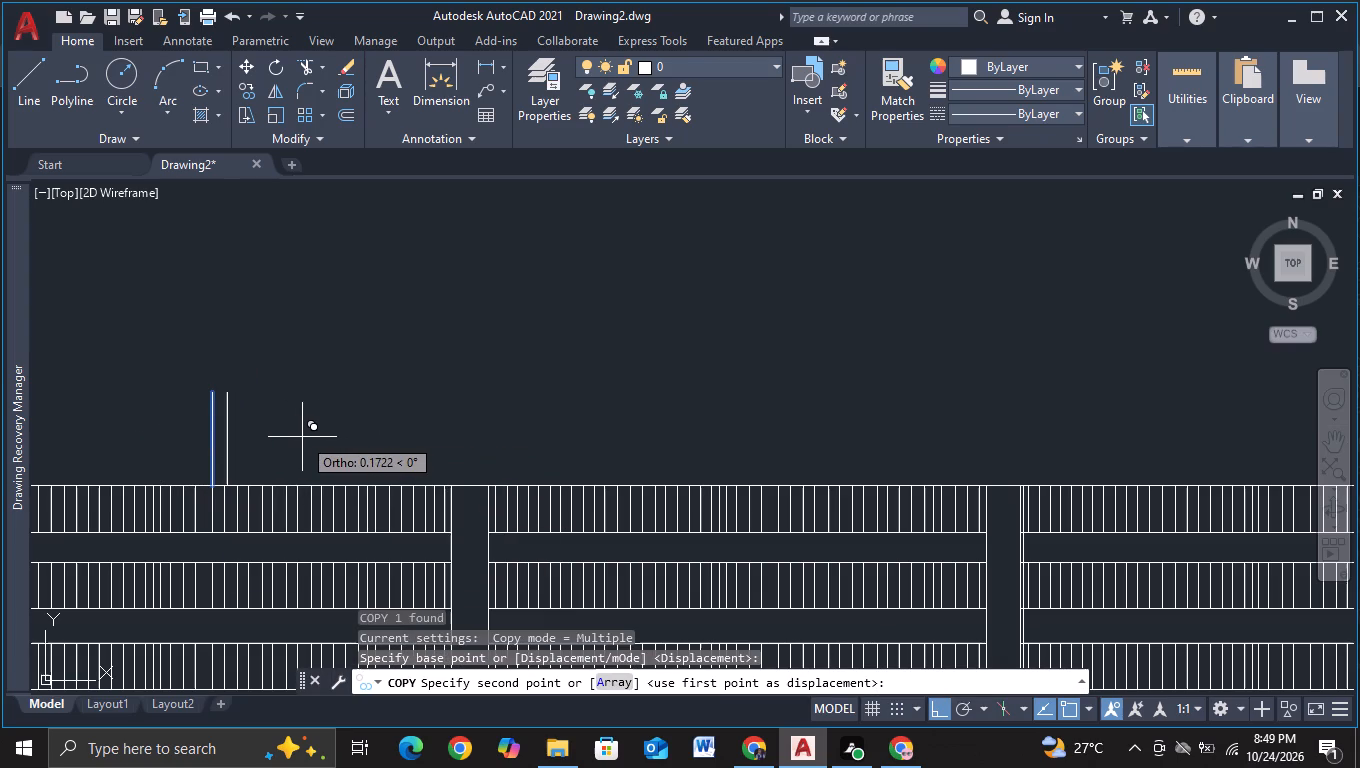
{"action": "left_click", "coordinate": [302, 437]}
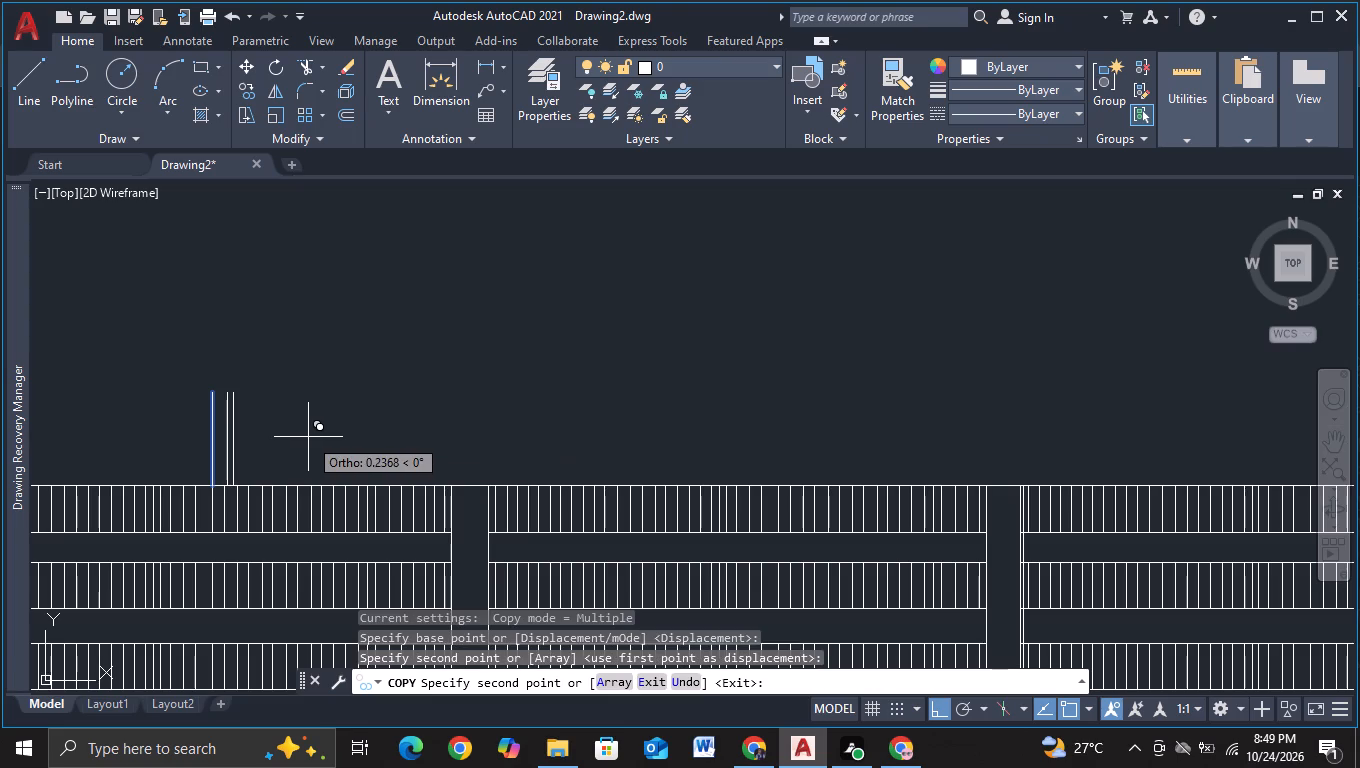
{"action": "left_click", "coordinate": [308, 437]}
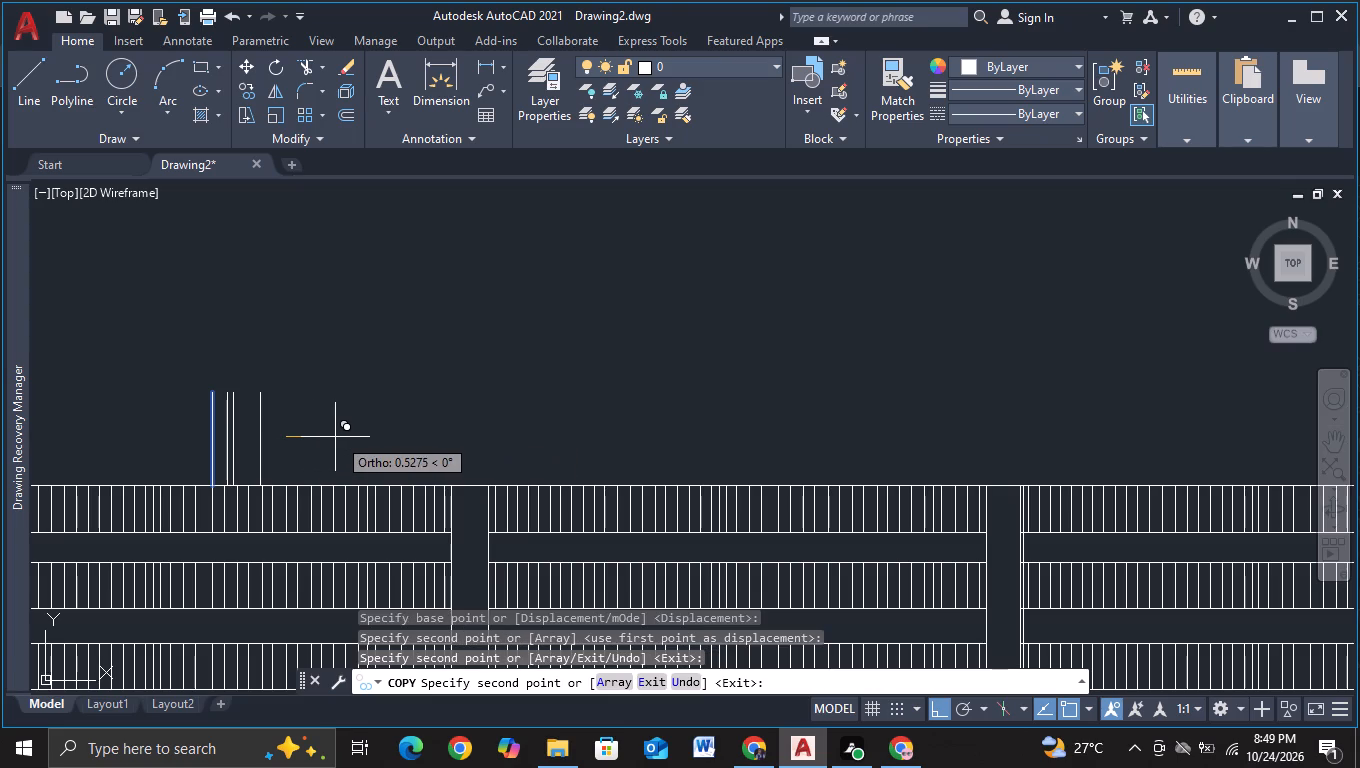
{"action": "left_click", "coordinate": [342, 436]}
{"action": "key", "text": "Escape"}
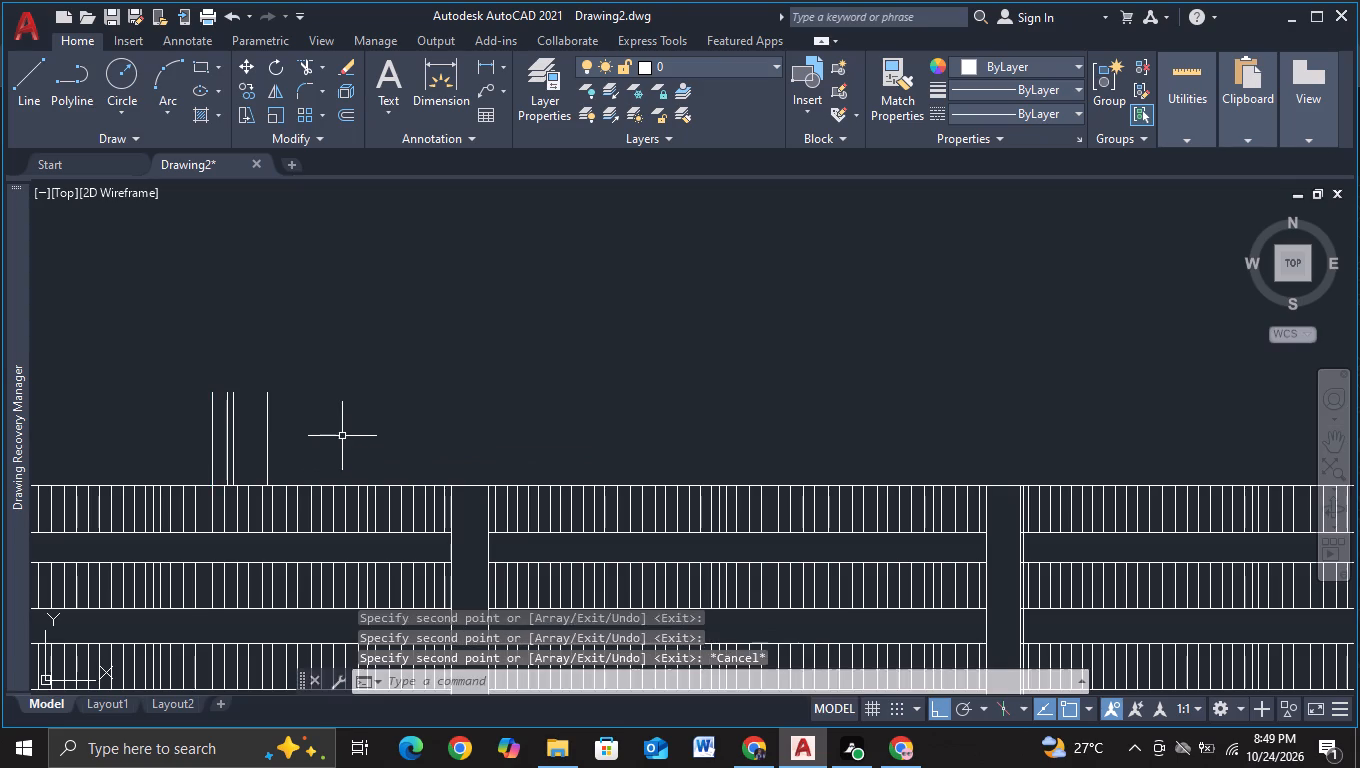
Draw a roof slab outline from the rightmost post line's top: left past the posts, up about 0.38, and right about 39.85.
{"action": "scroll", "coordinate": [342, 436], "scroll_direction": "down", "scroll_amount": 3}
{"action": "scroll", "coordinate": [358, 429], "scroll_direction": "up", "scroll_amount": 2}
{"action": "middle_click_drag", "start_coordinate": [347, 435], "coordinate": [352, 430]}
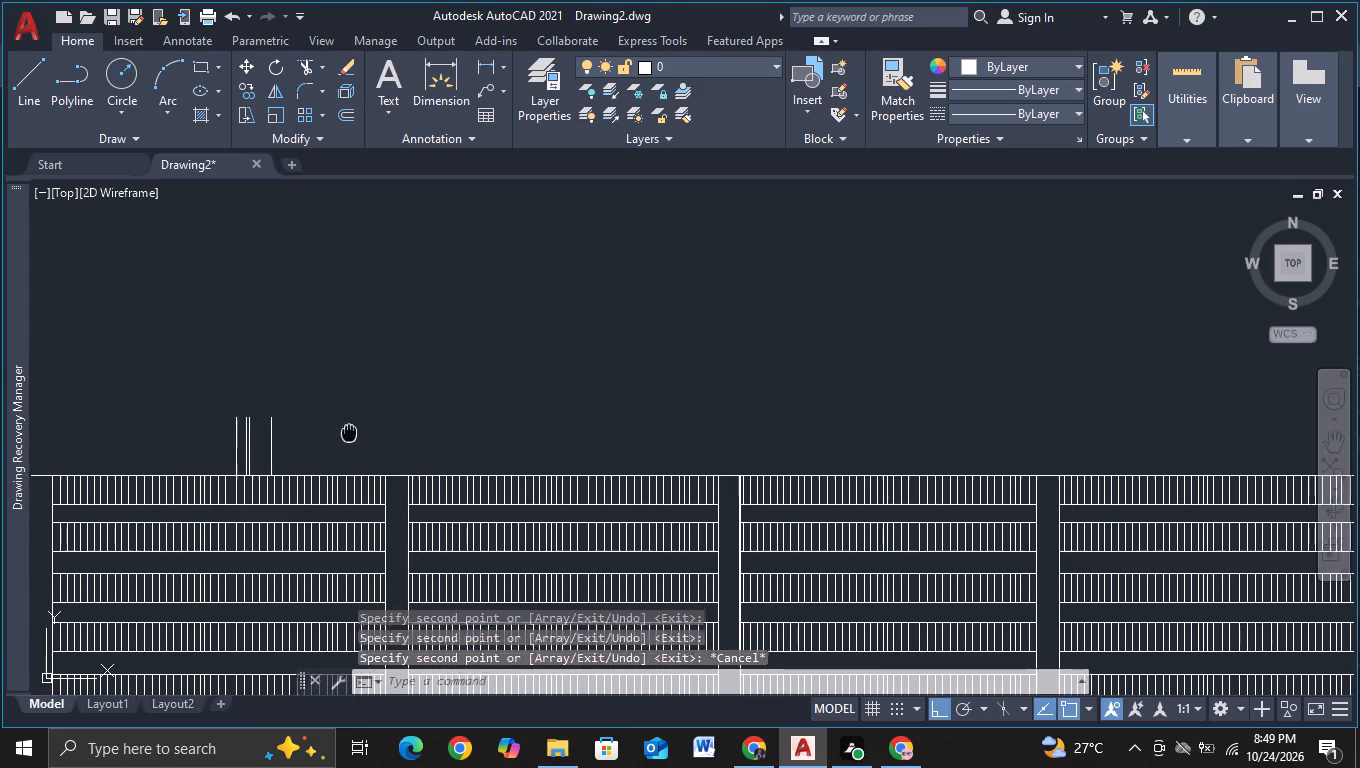
{"action": "middle_click_drag", "start_coordinate": [352, 430], "coordinate": [358, 425]}
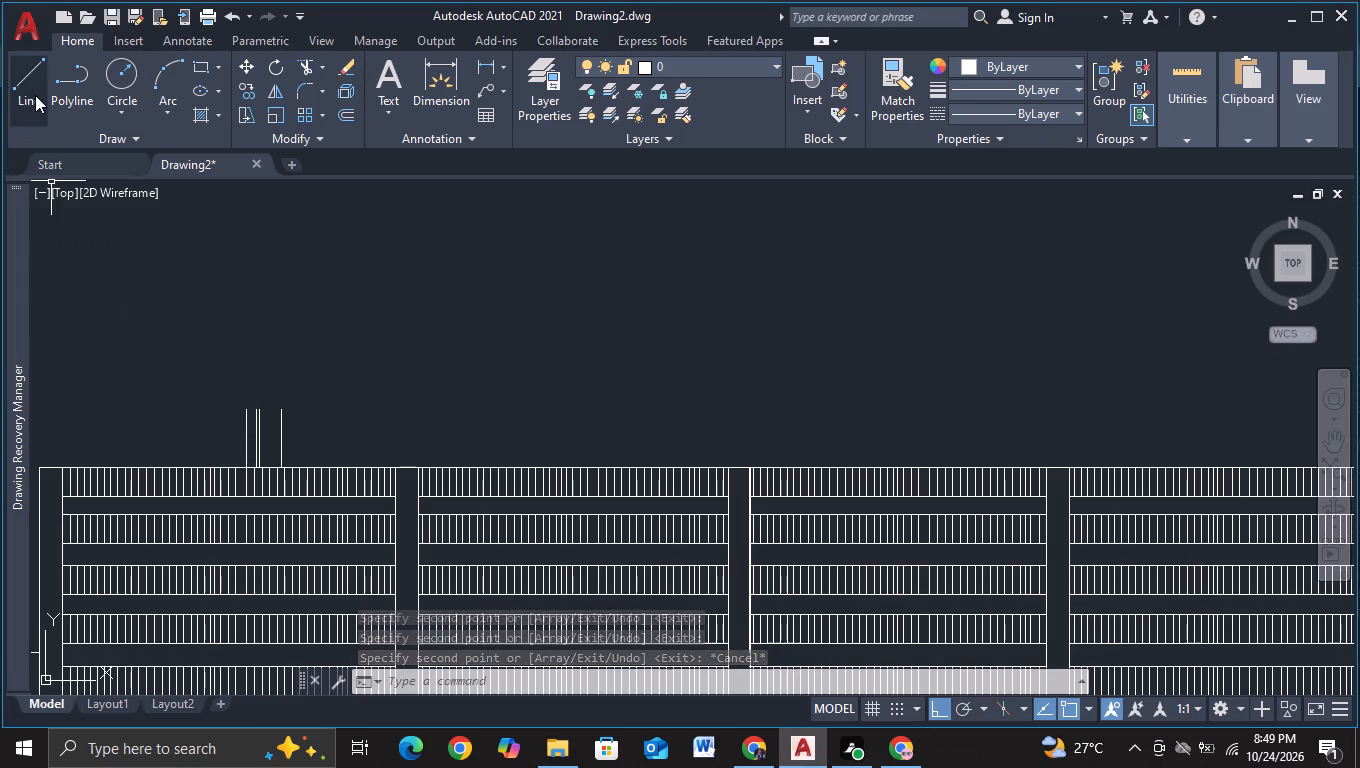
{"action": "left_click", "coordinate": [35, 95]}
{"action": "left_click", "coordinate": [281, 409]}
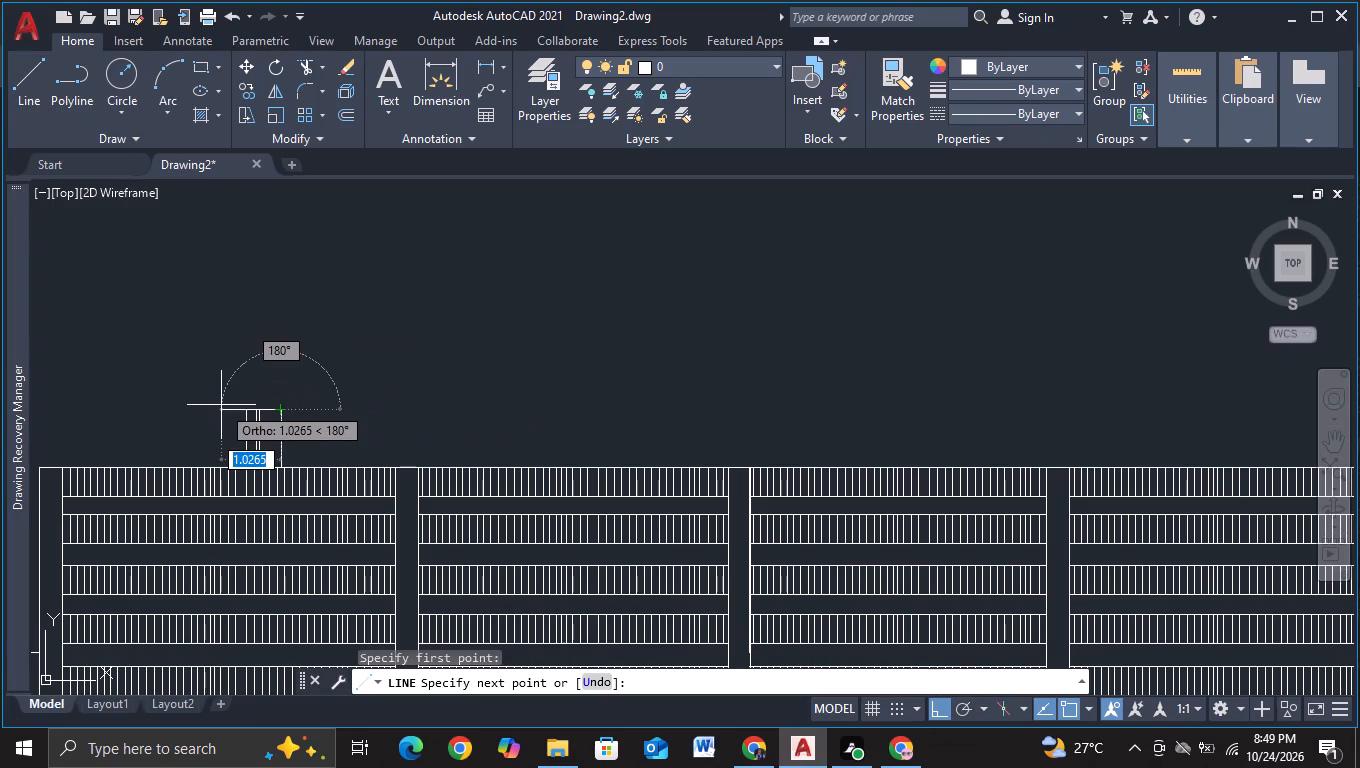
{"action": "left_click", "coordinate": [207, 405]}
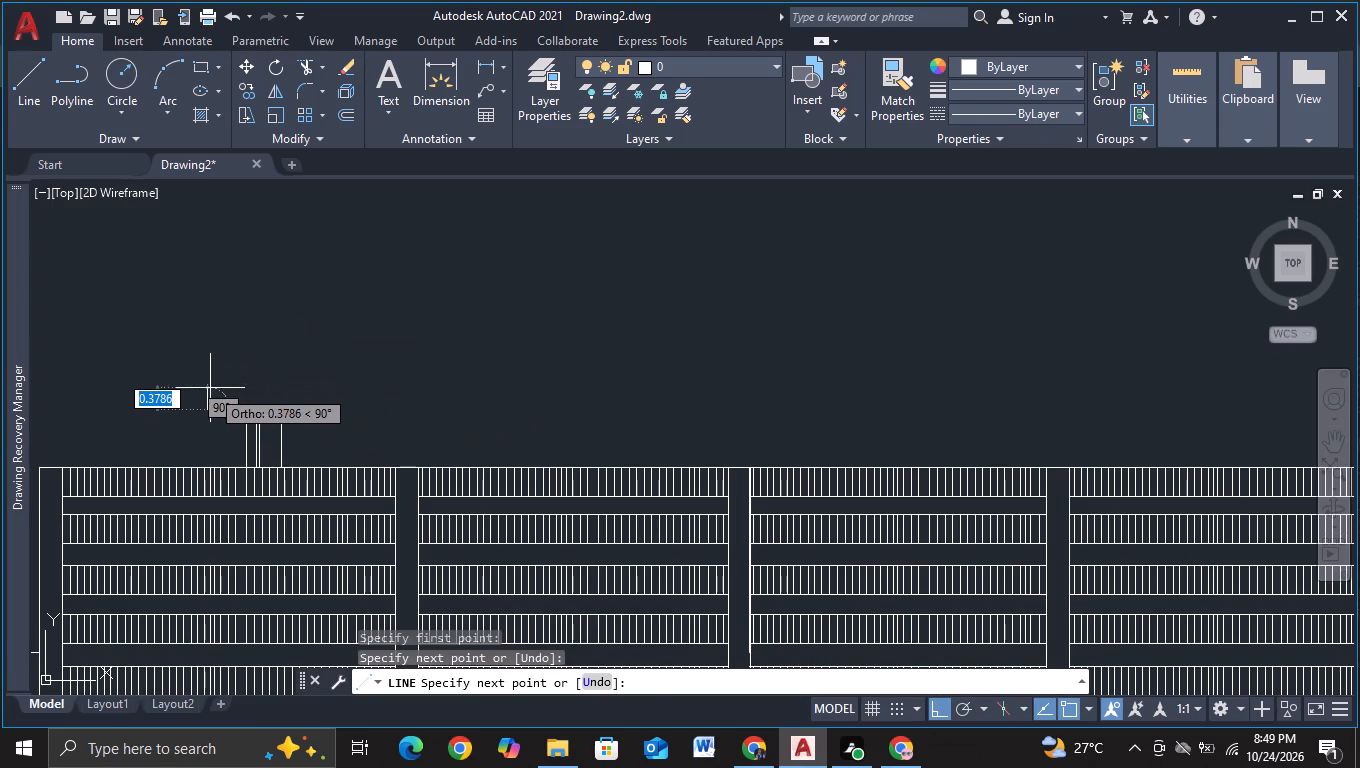
{"action": "left_click", "coordinate": [210, 388]}
{"action": "middle_click_drag", "start_coordinate": [794, 449], "coordinate": [289, 406]}
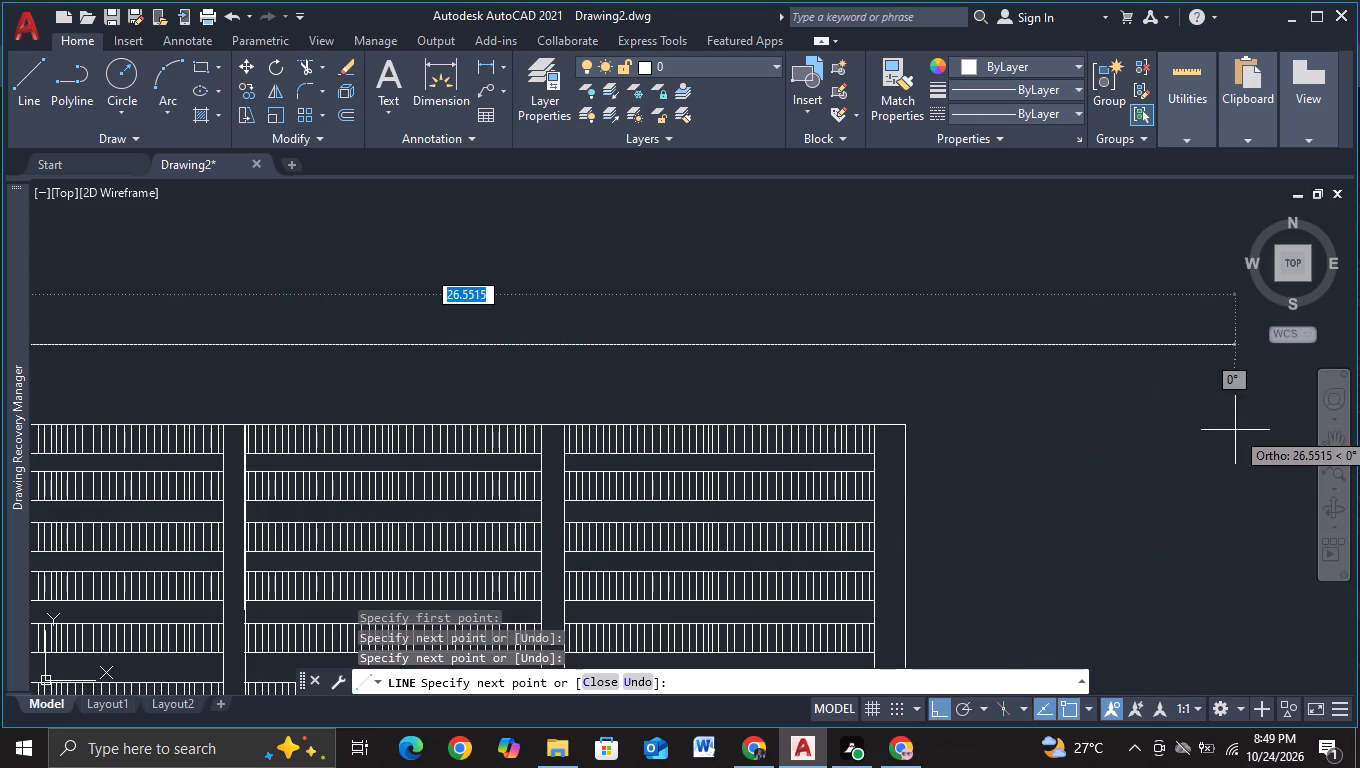
{"action": "scroll", "coordinate": [1233, 432], "scroll_direction": "down", "scroll_amount": 2}
{"action": "middle_click_drag", "start_coordinate": [1224, 439], "coordinate": [522, 343]}
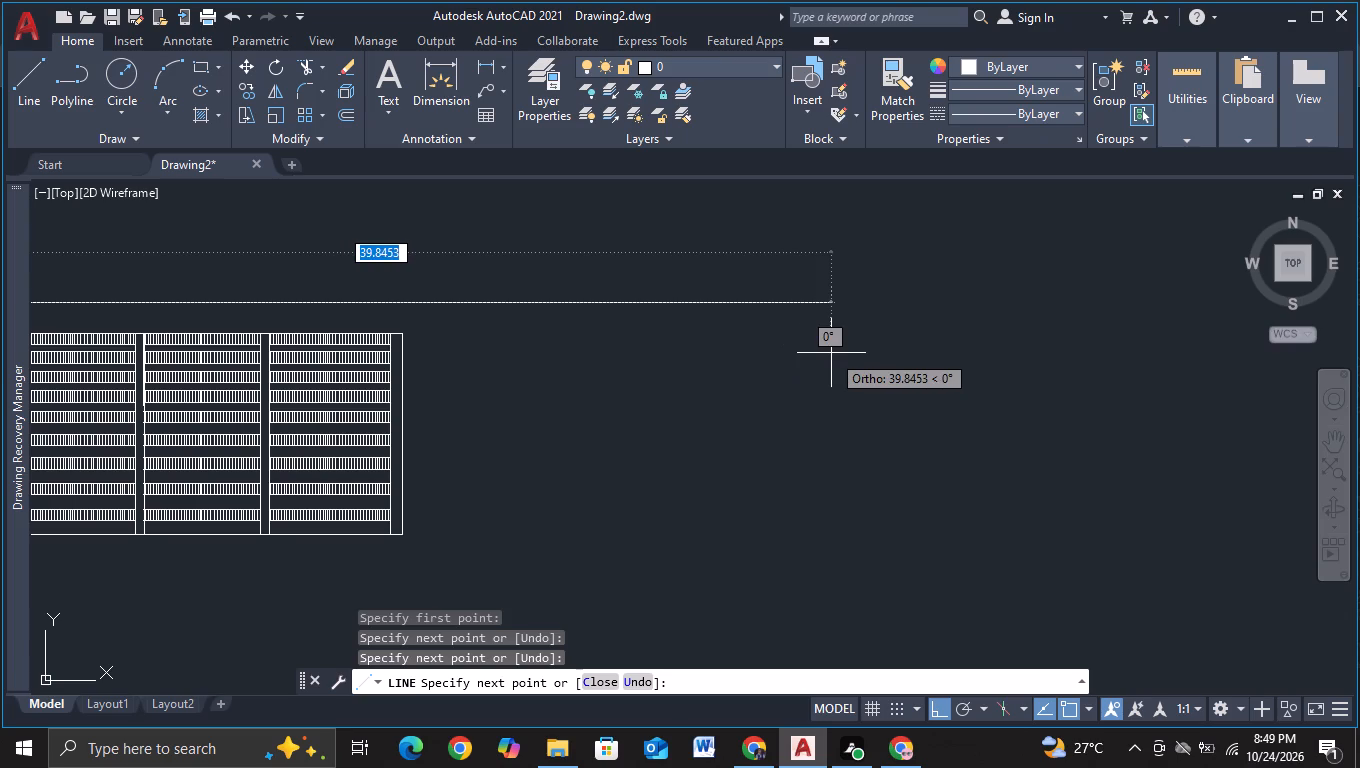
{"action": "left_click", "coordinate": [831, 353]}
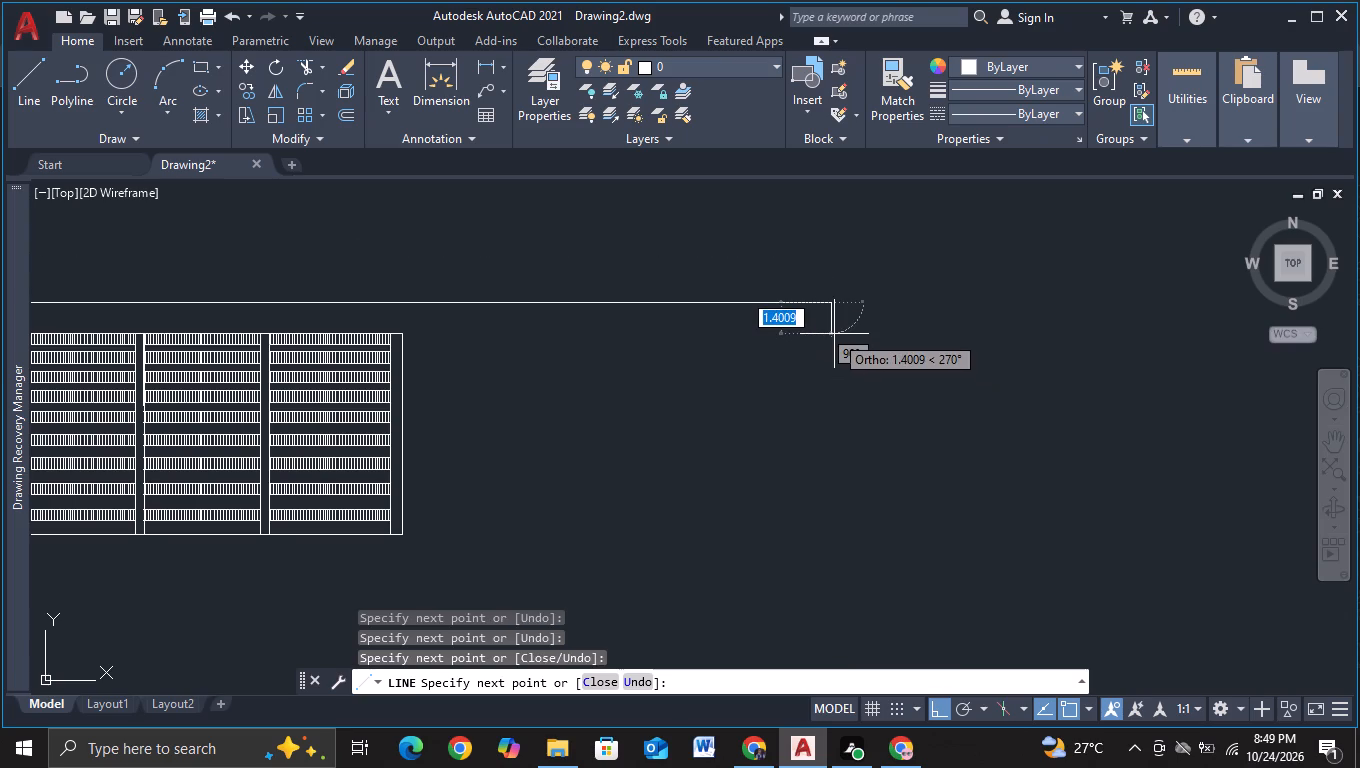
{"action": "key", "text": "Escape"}
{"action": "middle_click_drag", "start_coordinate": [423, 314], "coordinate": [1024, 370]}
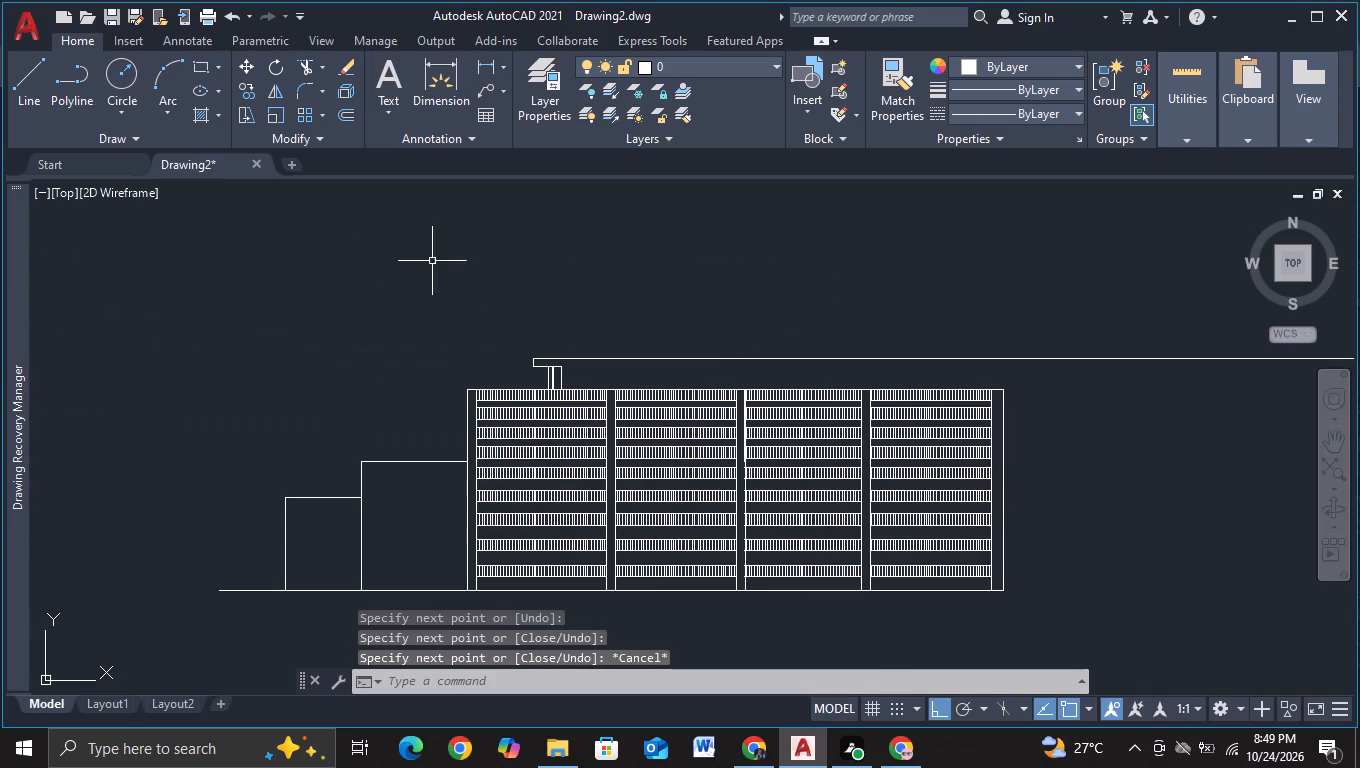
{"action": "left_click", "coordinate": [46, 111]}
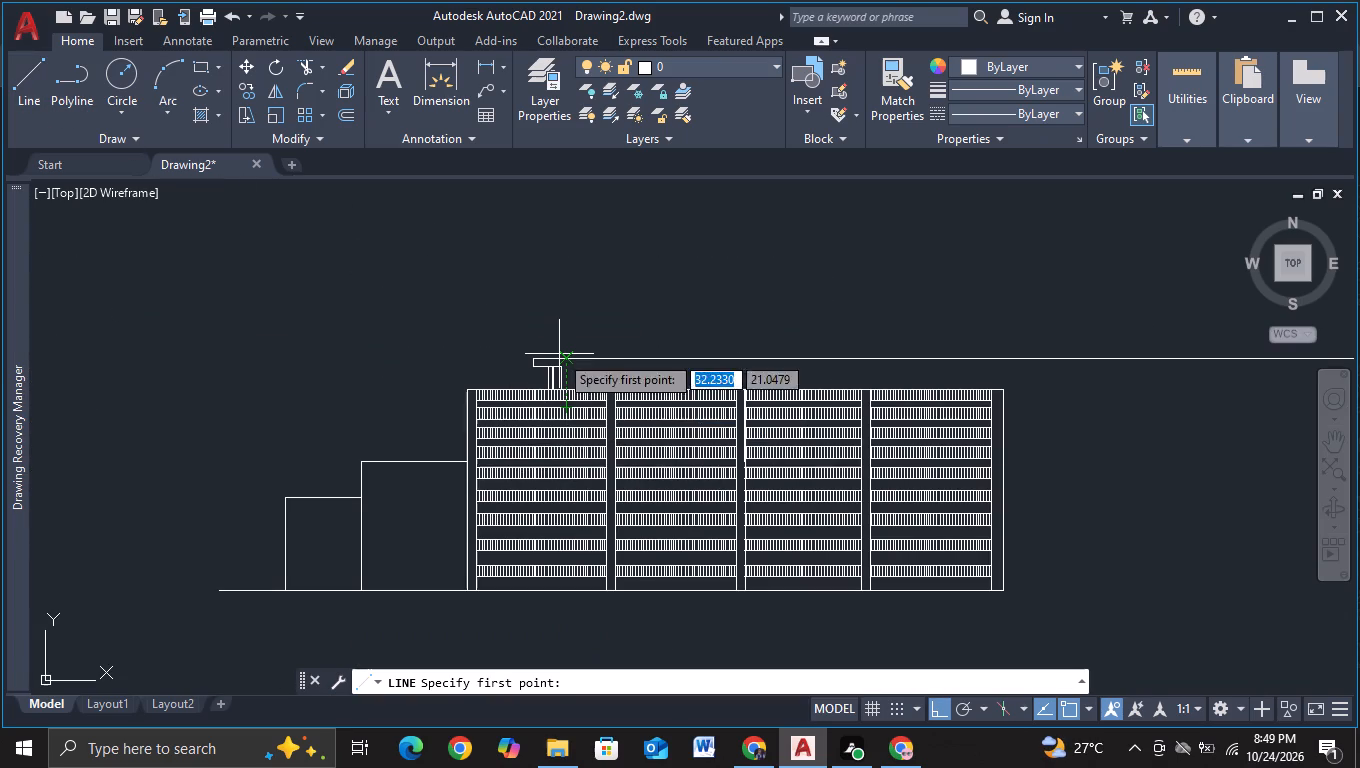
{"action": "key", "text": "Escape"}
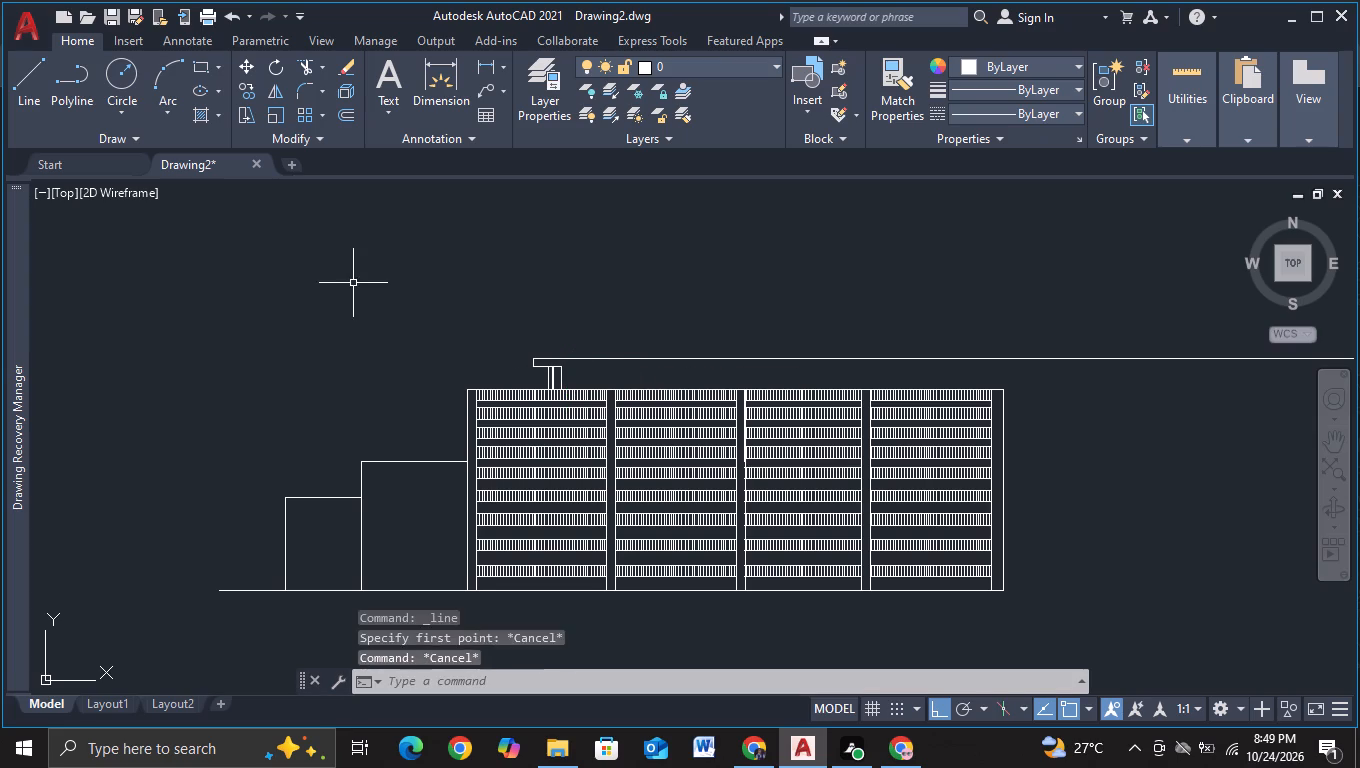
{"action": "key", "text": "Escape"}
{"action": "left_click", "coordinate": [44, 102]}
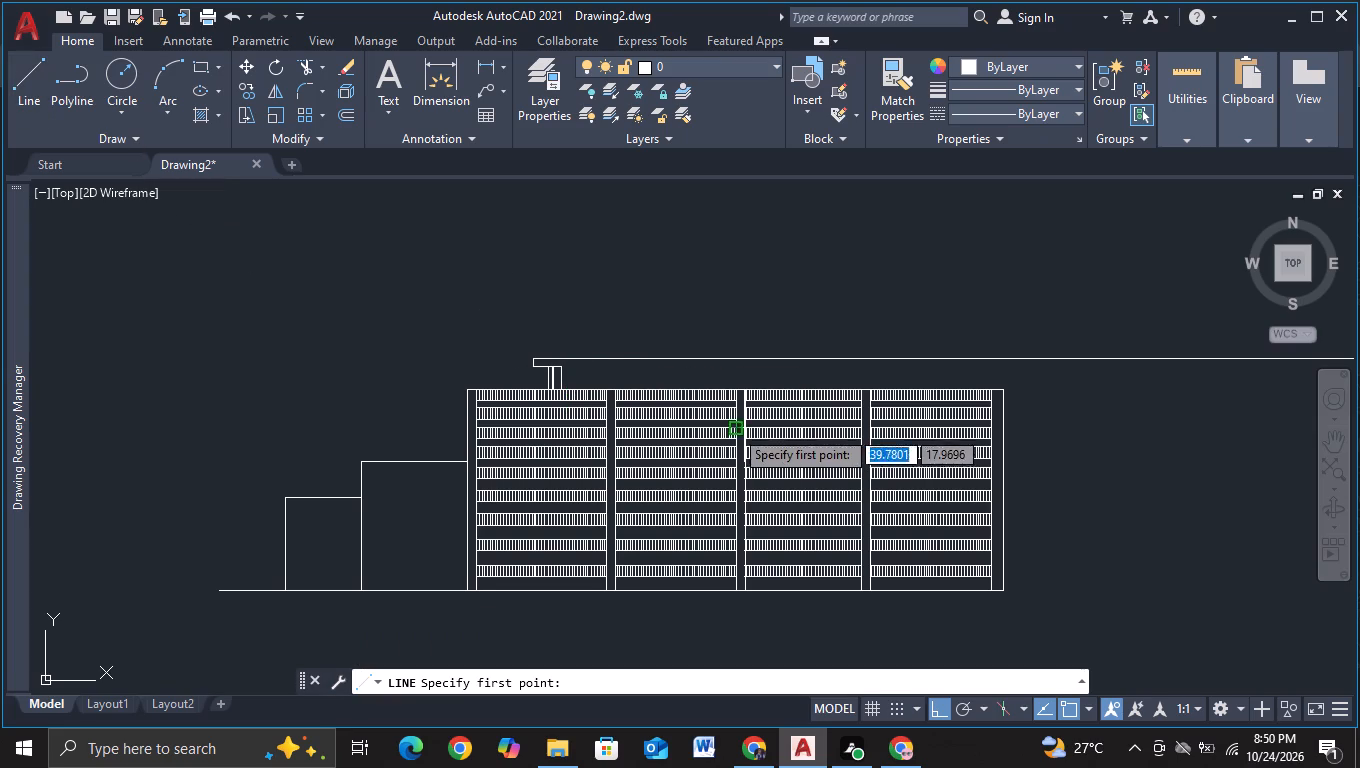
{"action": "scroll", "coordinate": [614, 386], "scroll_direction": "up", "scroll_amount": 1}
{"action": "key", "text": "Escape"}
Draw the slab's bottom line about 38.58 long from the rightmost post line's top to below the upper line's far end.
{"action": "scroll", "coordinate": [612, 401], "scroll_direction": "up", "scroll_amount": 3}
{"action": "scroll", "coordinate": [558, 330], "scroll_direction": "up", "scroll_amount": 1}
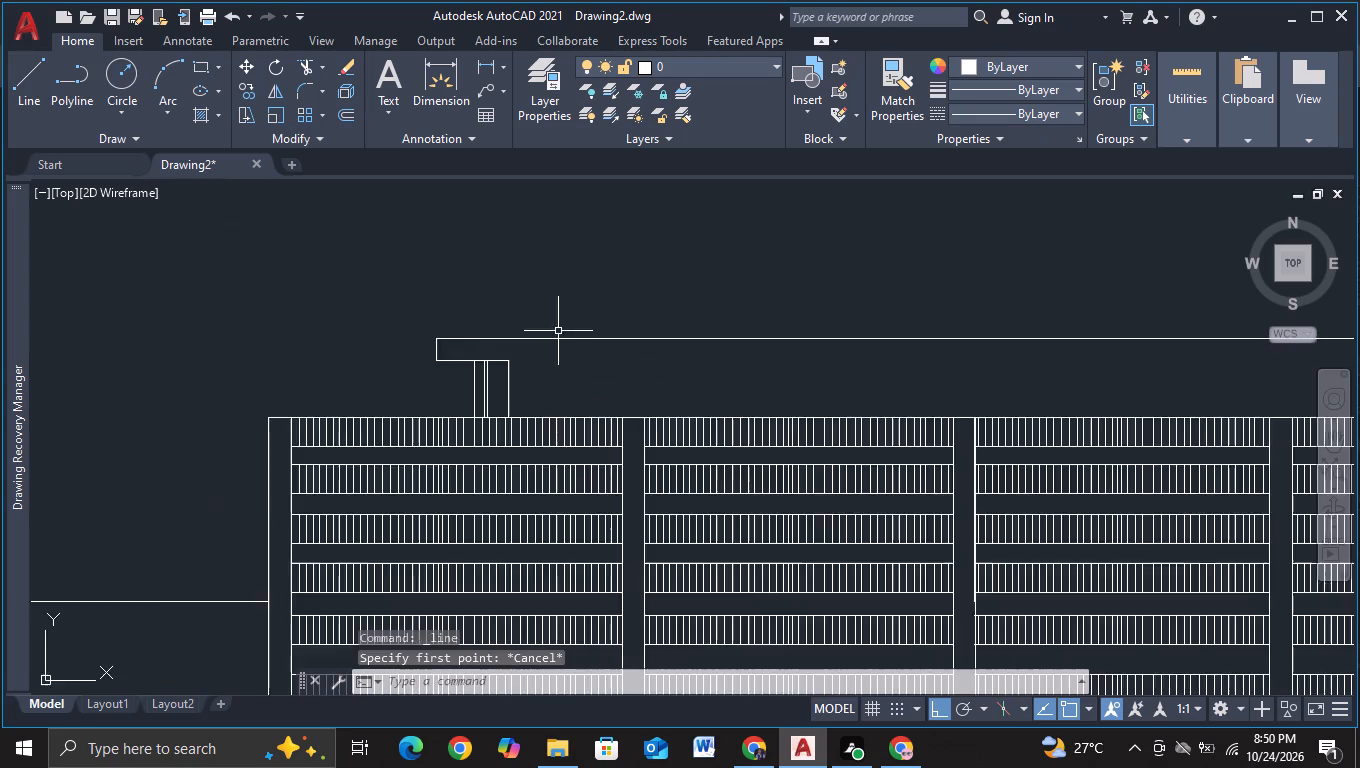
{"action": "scroll", "coordinate": [553, 379], "scroll_direction": "up", "scroll_amount": 2}
{"action": "left_click", "coordinate": [29, 87]}
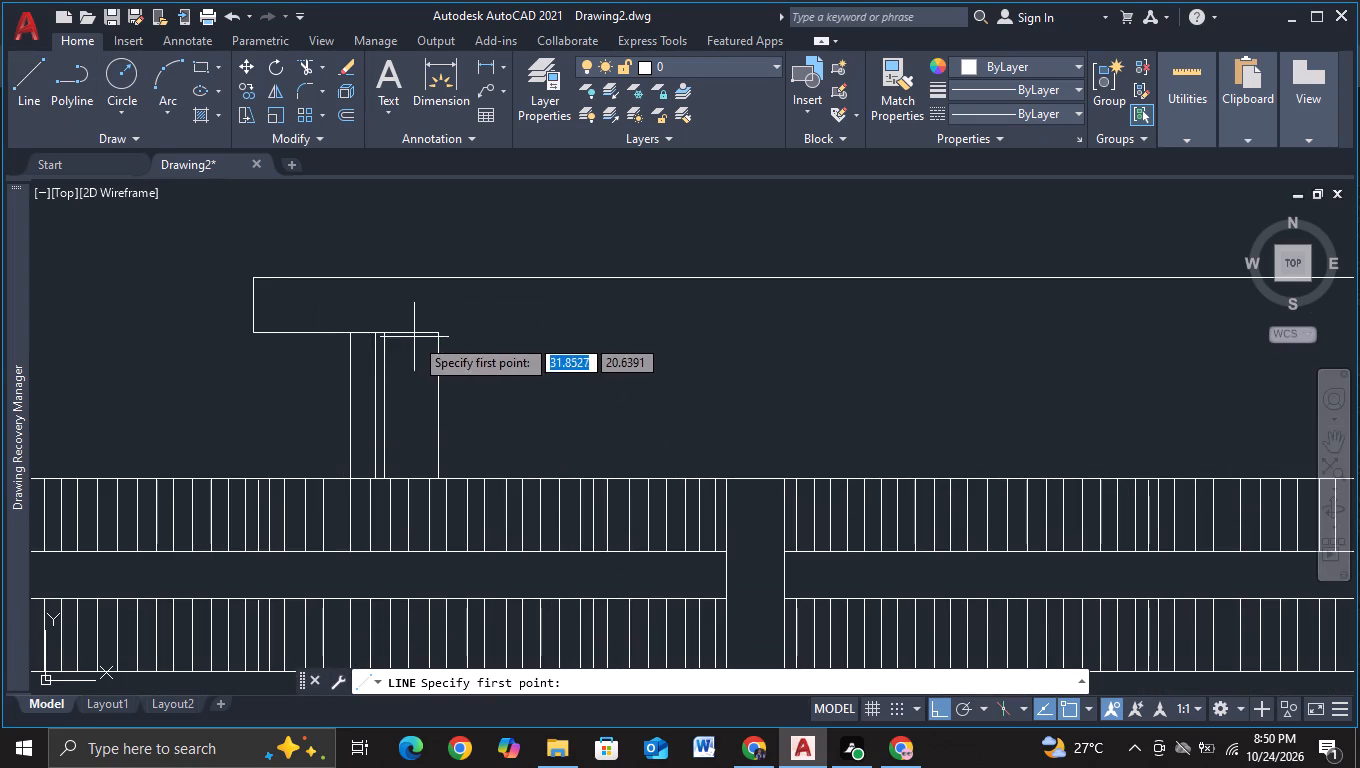
{"action": "left_click", "coordinate": [438, 336]}
{"action": "scroll", "coordinate": [769, 369], "scroll_direction": "down", "scroll_amount": 5}
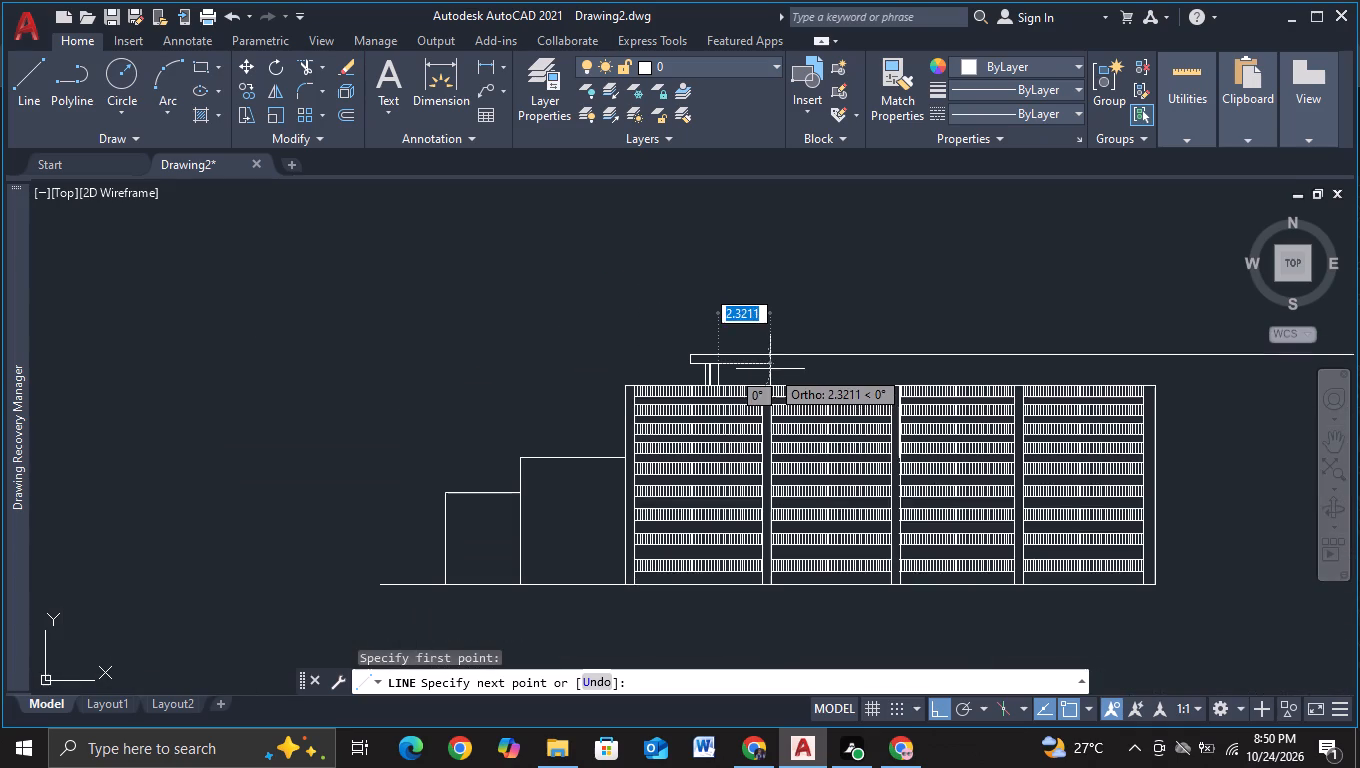
{"action": "middle_click_drag", "start_coordinate": [770, 369], "coordinate": [77, 334]}
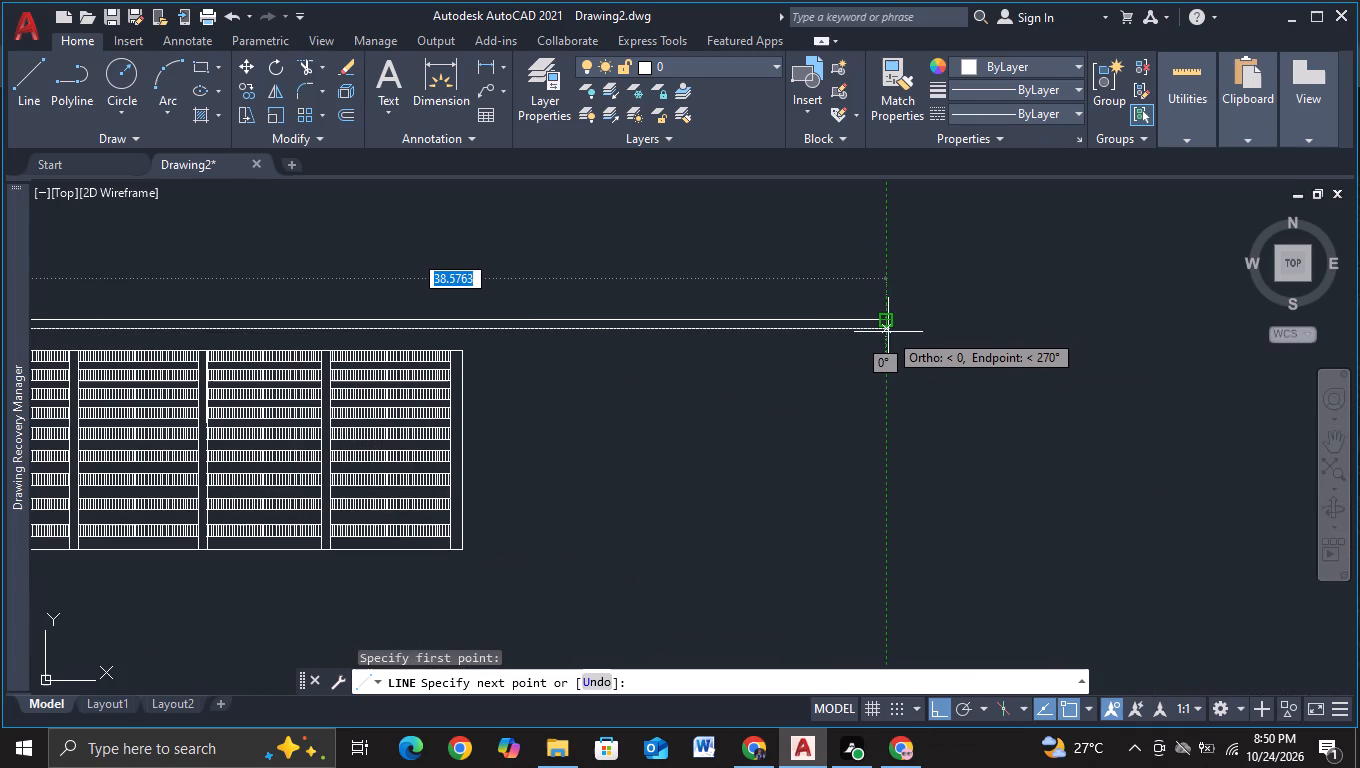
{"action": "left_click", "coordinate": [887, 332]}
{"action": "left_click", "coordinate": [887, 324]}
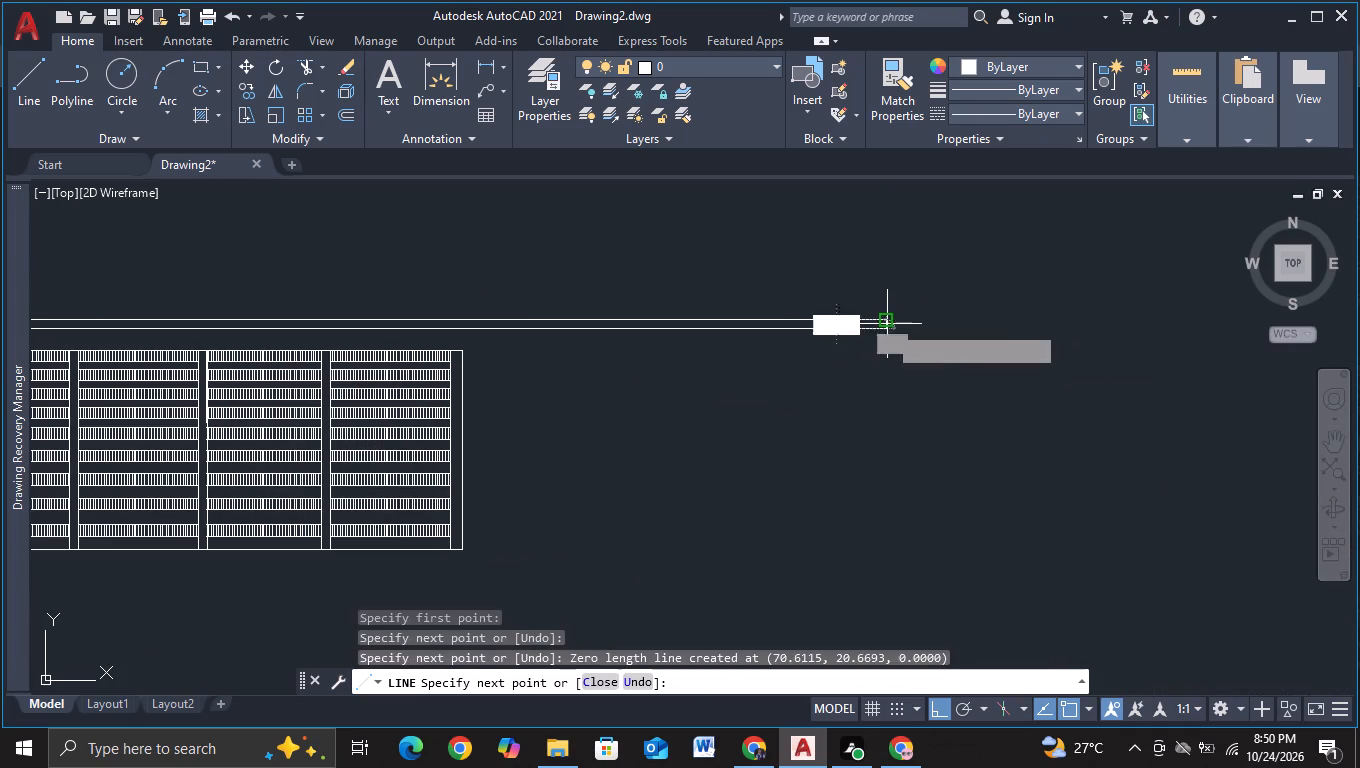
{"action": "key", "text": "Escape"}
Draw a vertical line down from the slab's upper far corner to slightly past its bottom line, closing the end.
{"action": "middle_click_drag", "start_coordinate": [882, 390], "coordinate": [718, 471]}
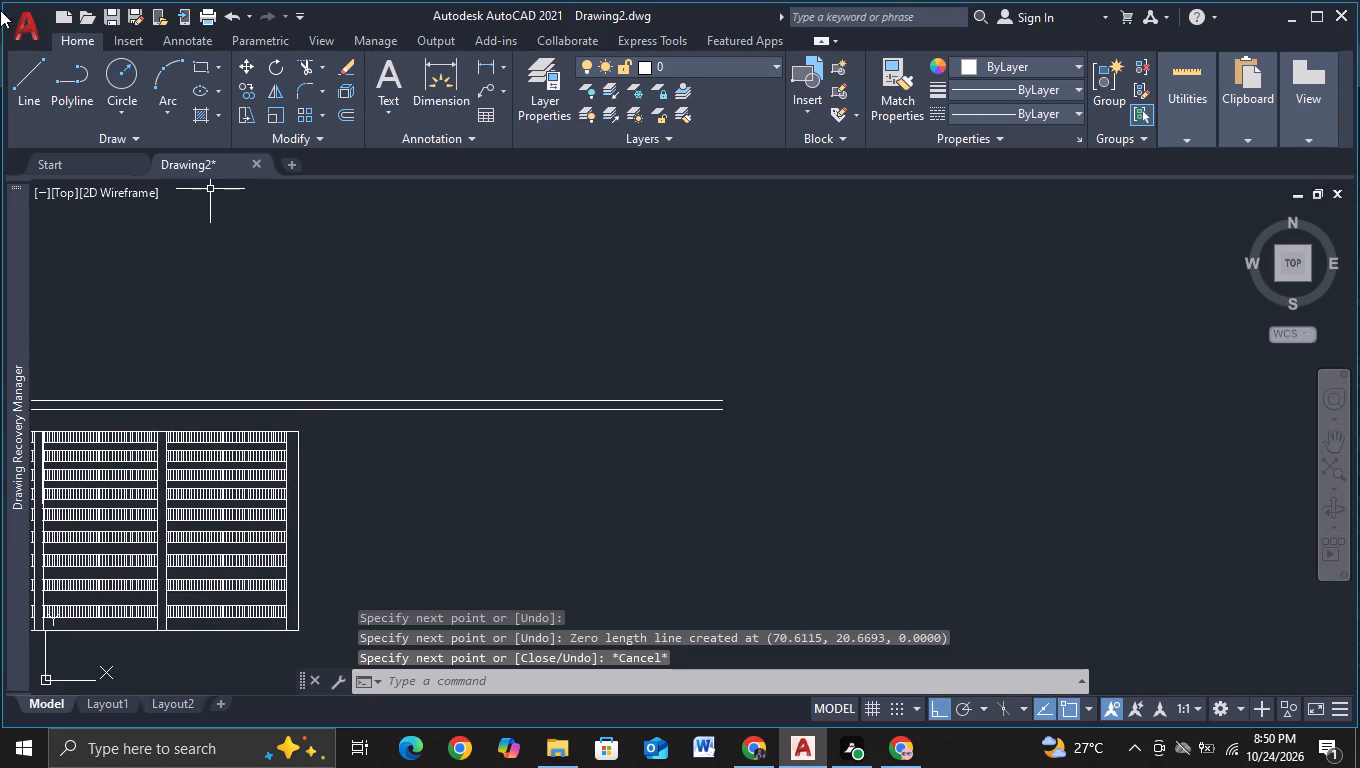
{"action": "left_click", "coordinate": [23, 76]}
{"action": "scroll", "coordinate": [765, 384], "scroll_direction": "up", "scroll_amount": 2}
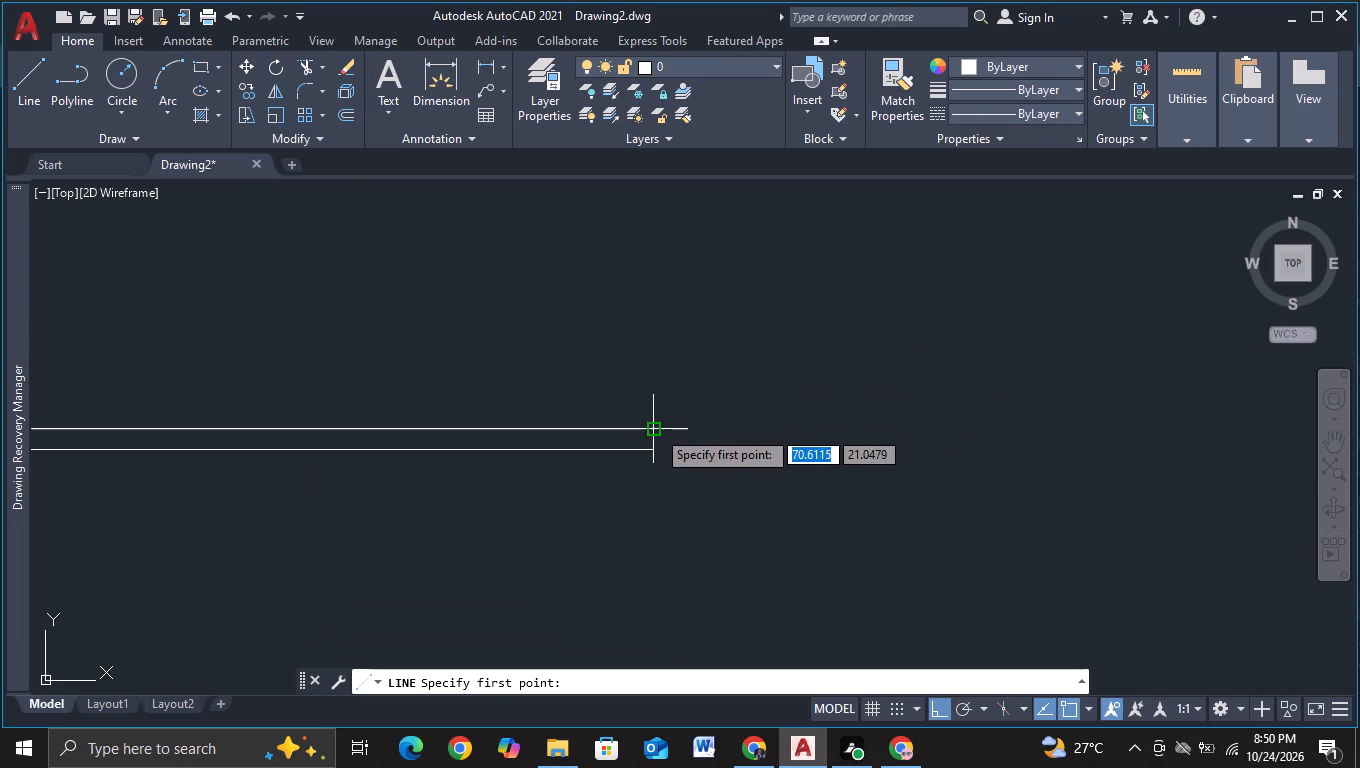
{"action": "left_click", "coordinate": [649, 429]}
{"action": "left_click", "coordinate": [651, 468]}
{"action": "key", "text": "Escape"}
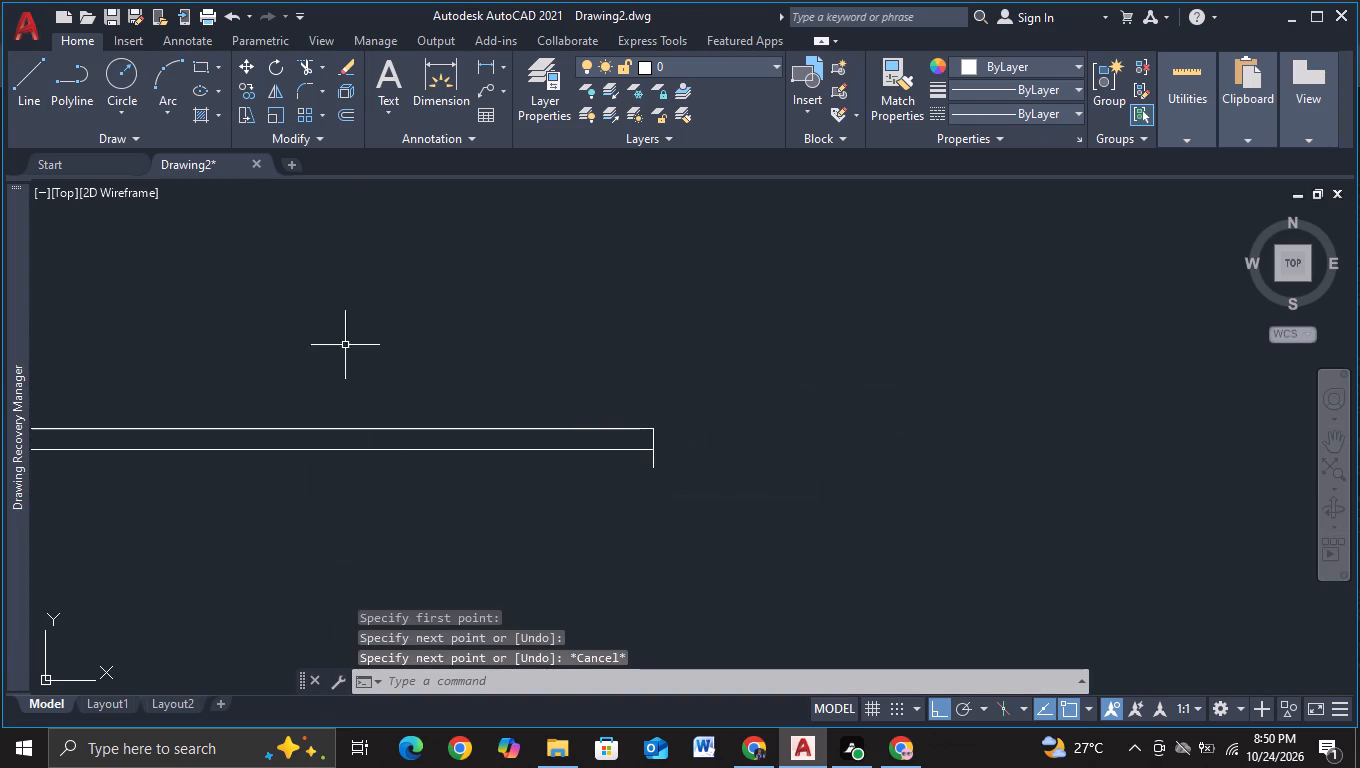
Trim off the part of the slab's far end line that overshoots below its bottom line.
{"action": "left_click", "coordinate": [307, 58]}
{"action": "left_click", "coordinate": [640, 460]}
{"action": "left_click", "coordinate": [721, 466]}
{"action": "key", "text": "Escape"}
Move the whole roof slab together with its short post lines straight up a short distance above the slatted block.
{"action": "scroll", "coordinate": [684, 495], "scroll_direction": "down", "scroll_amount": 3}
{"action": "middle_click_drag", "start_coordinate": [569, 543], "coordinate": [899, 405]}
{"action": "middle_click_drag", "start_coordinate": [787, 401], "coordinate": [1112, 411]}
{"action": "scroll", "coordinate": [483, 274], "scroll_direction": "up", "scroll_amount": 2}
{"action": "scroll", "coordinate": [441, 346], "scroll_direction": "down", "scroll_amount": 1}
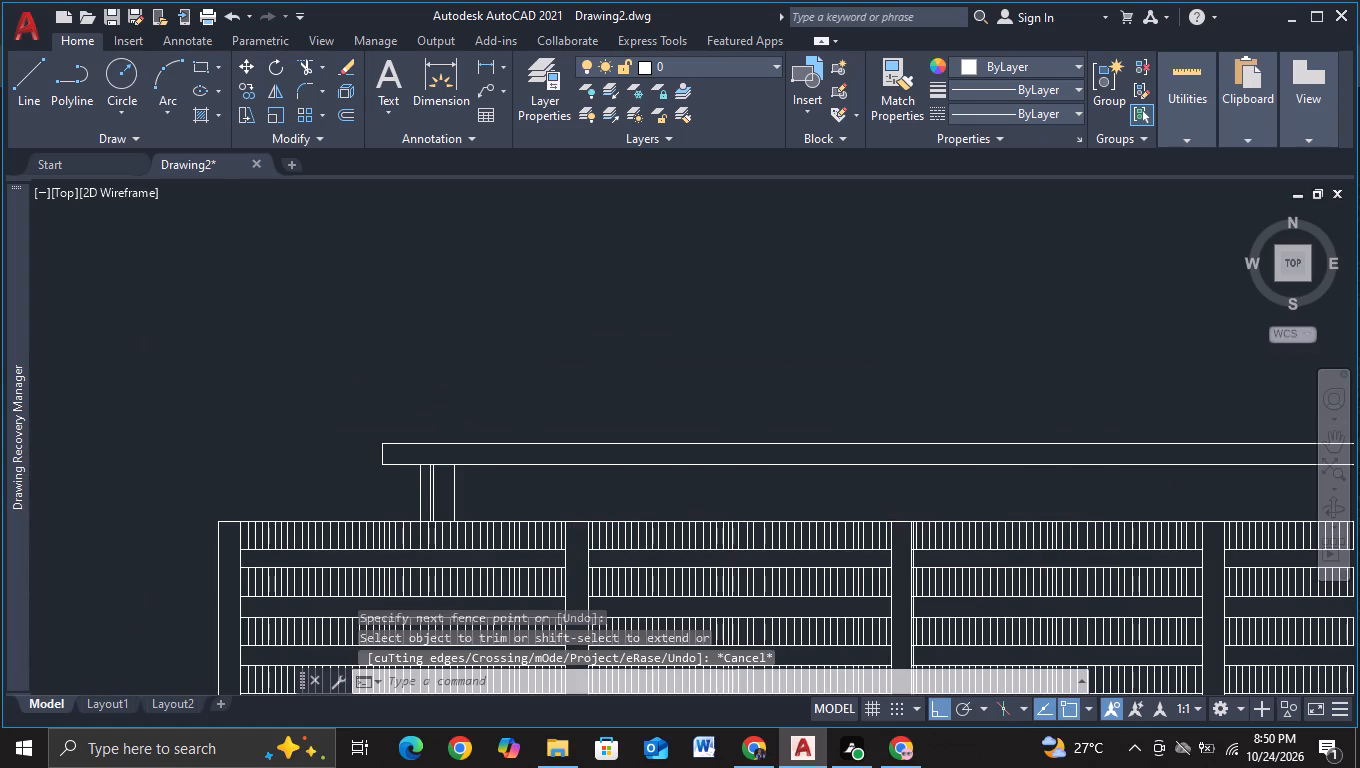
{"action": "left_click", "coordinate": [381, 373]}
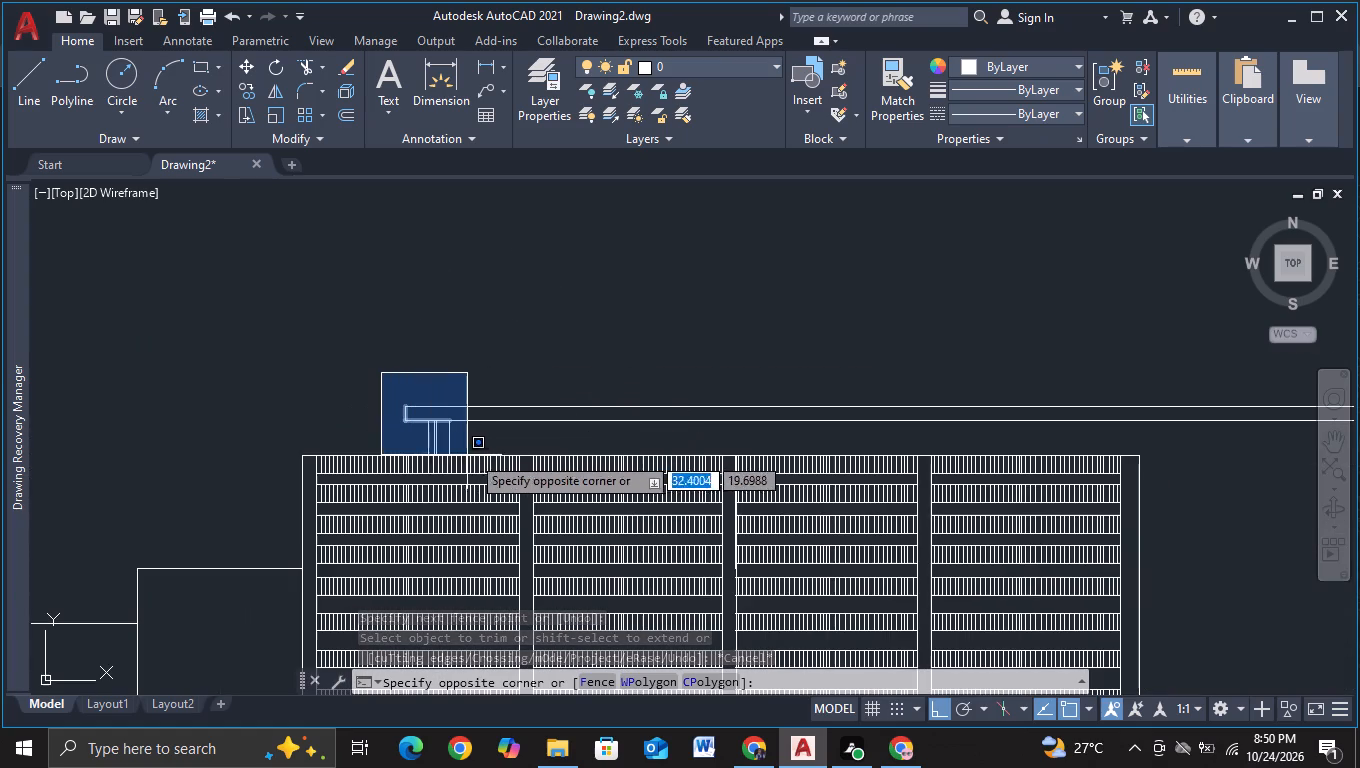
{"action": "middle_click_drag", "start_coordinate": [945, 430], "coordinate": [183, 357]}
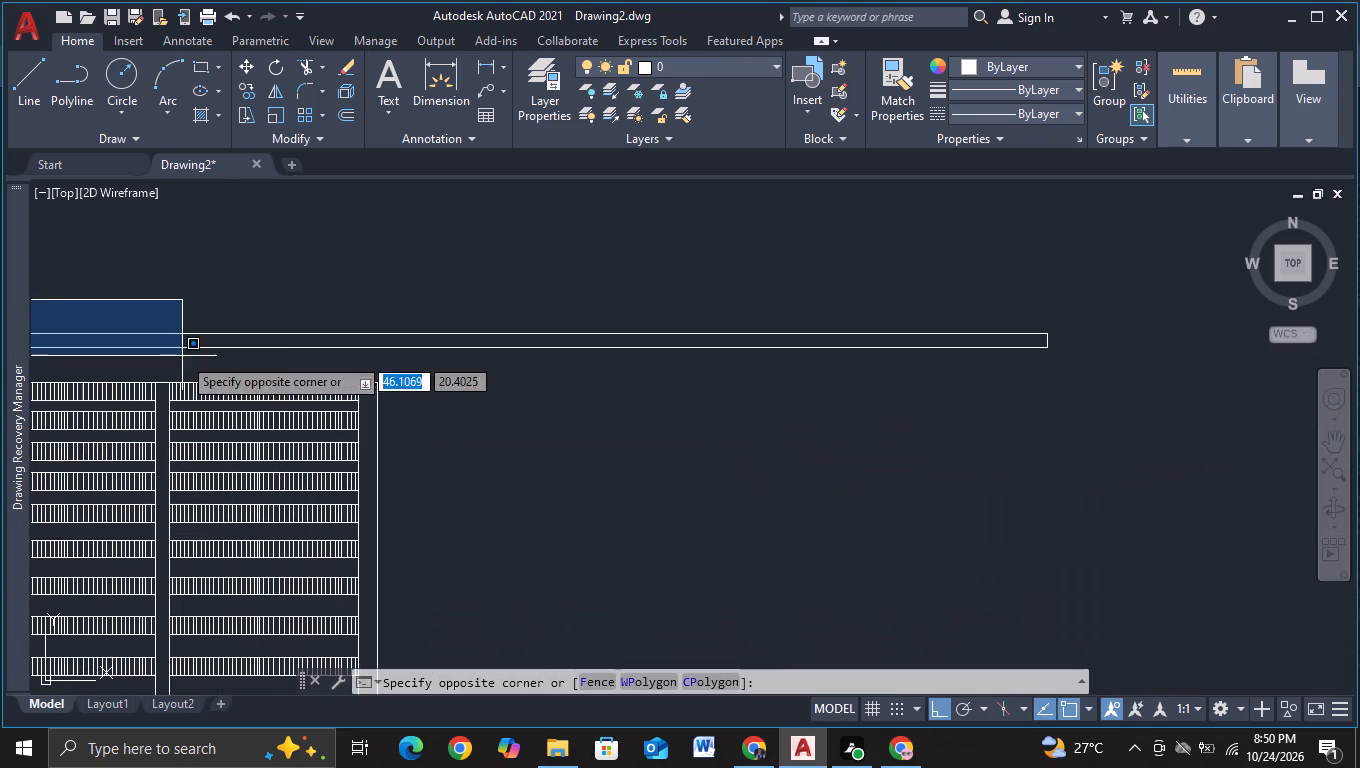
{"action": "left_click", "coordinate": [1156, 368]}
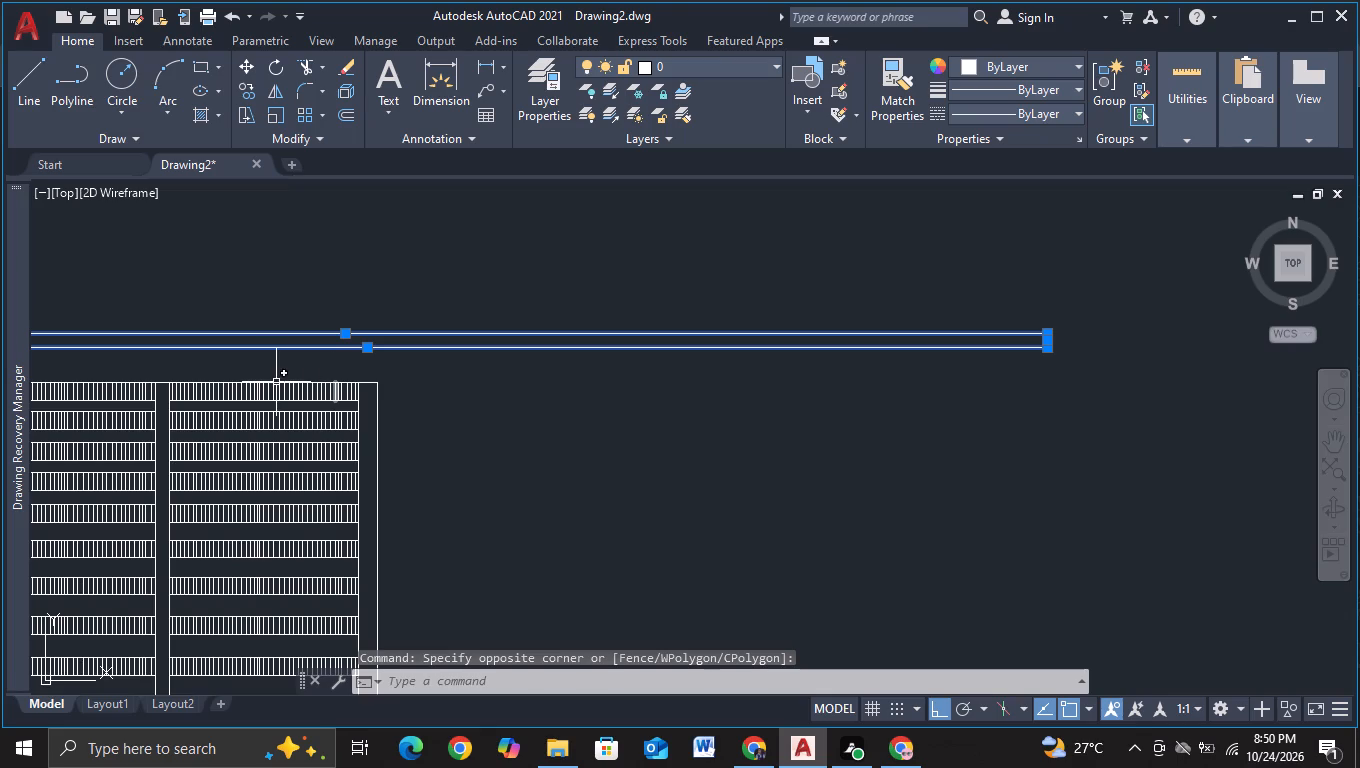
{"action": "middle_click_drag", "start_coordinate": [260, 377], "coordinate": [885, 455]}
{"action": "scroll", "coordinate": [530, 447], "scroll_direction": "up", "scroll_amount": 2}
{"action": "middle_click_drag", "start_coordinate": [248, 424], "coordinate": [895, 457]}
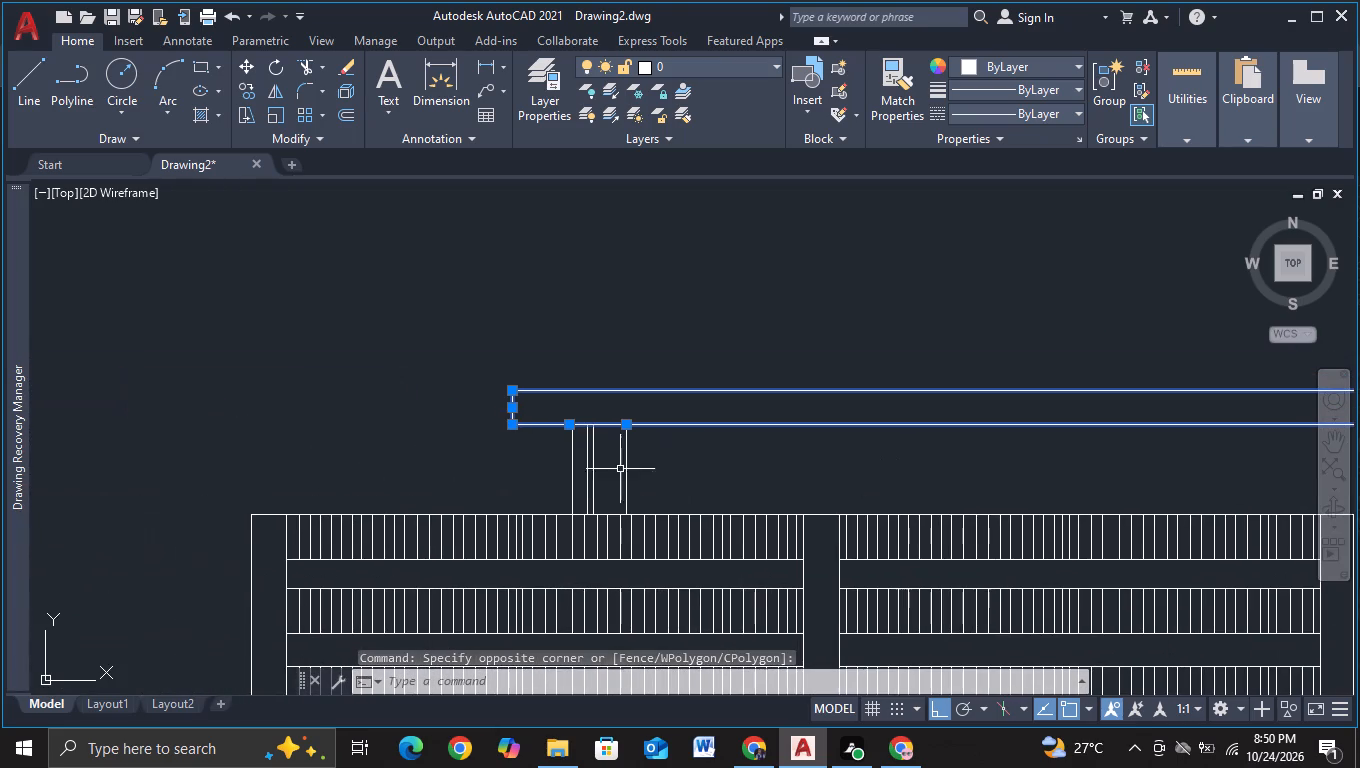
{"action": "left_click_drag", "start_coordinate": [510, 459], "coordinate": [767, 469]}
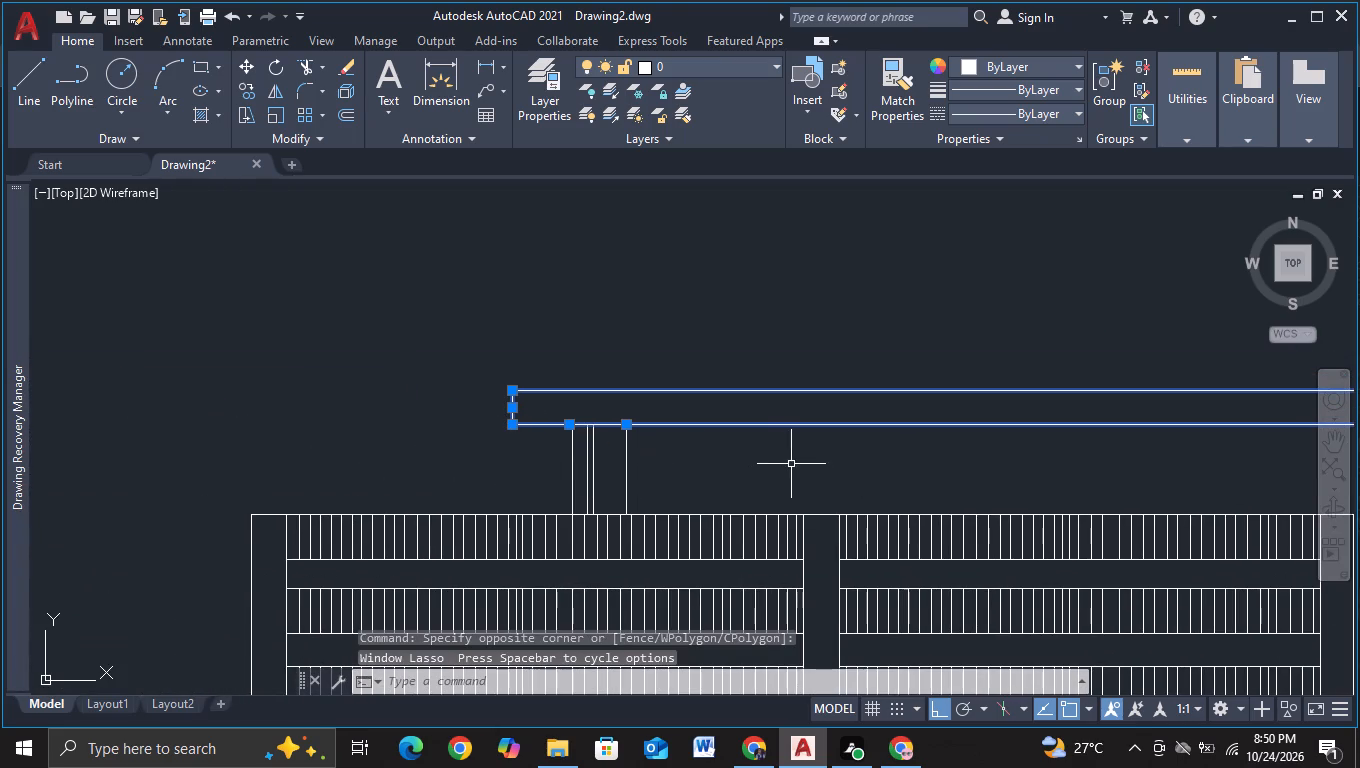
{"action": "left_click_drag", "start_coordinate": [698, 457], "coordinate": [468, 466]}
{"action": "scroll", "coordinate": [521, 454], "scroll_direction": "down", "scroll_amount": 1}
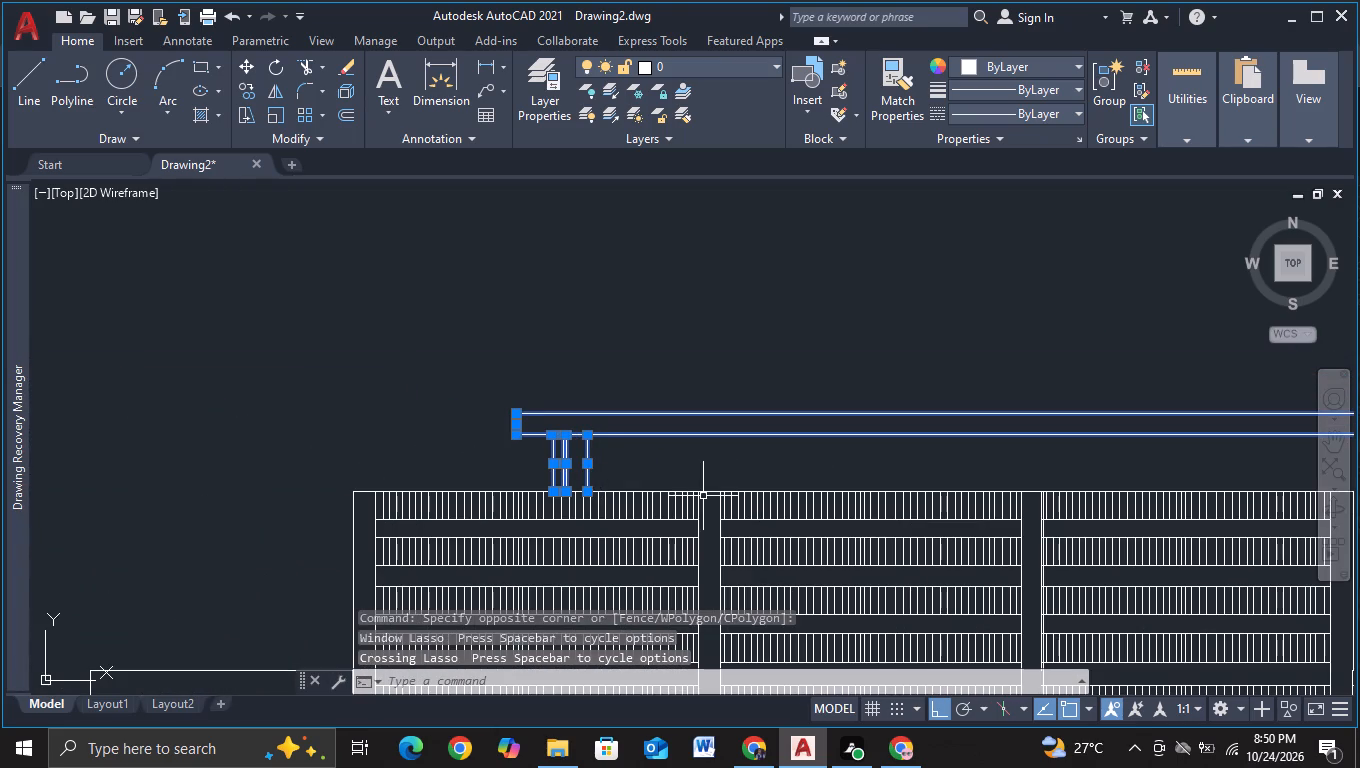
{"action": "key", "text": "m"}
{"action": "left_click", "coordinate": [744, 525]}
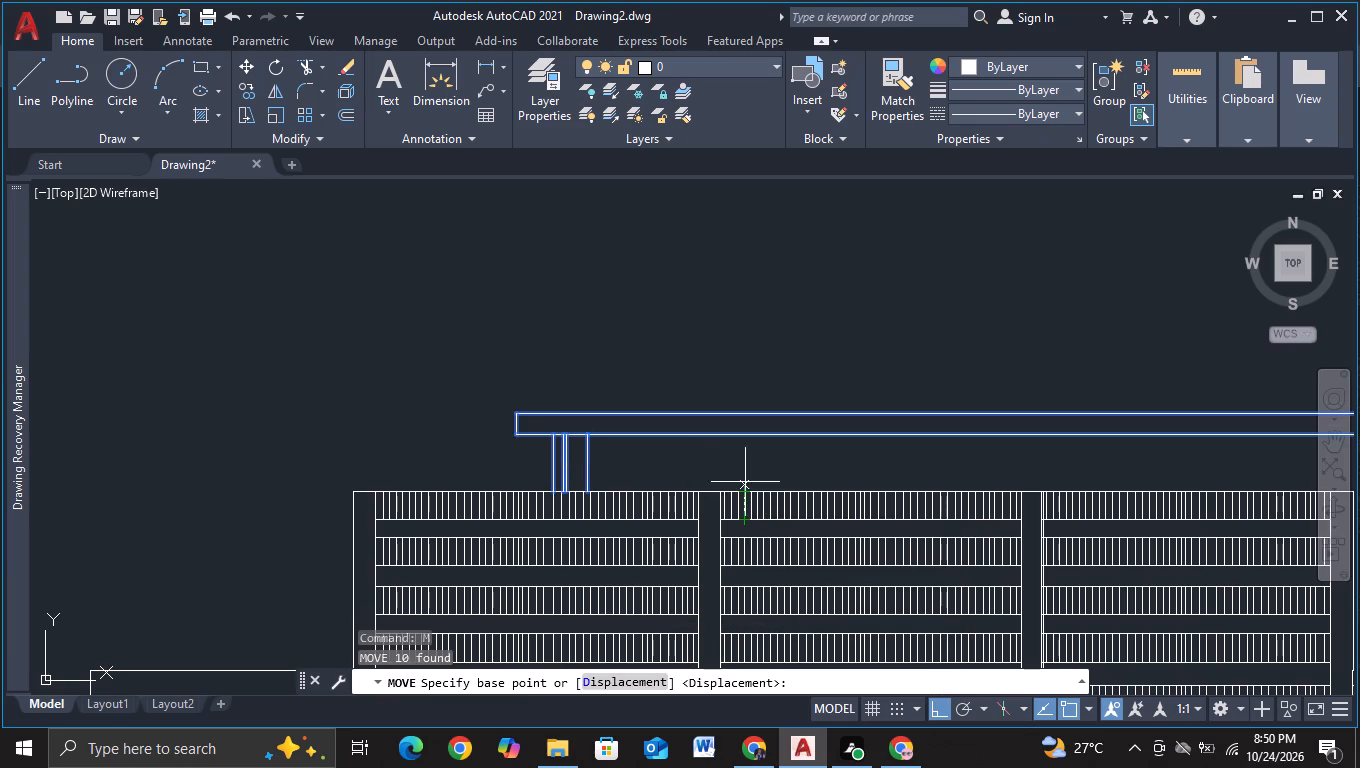
{"action": "left_click", "coordinate": [745, 475]}
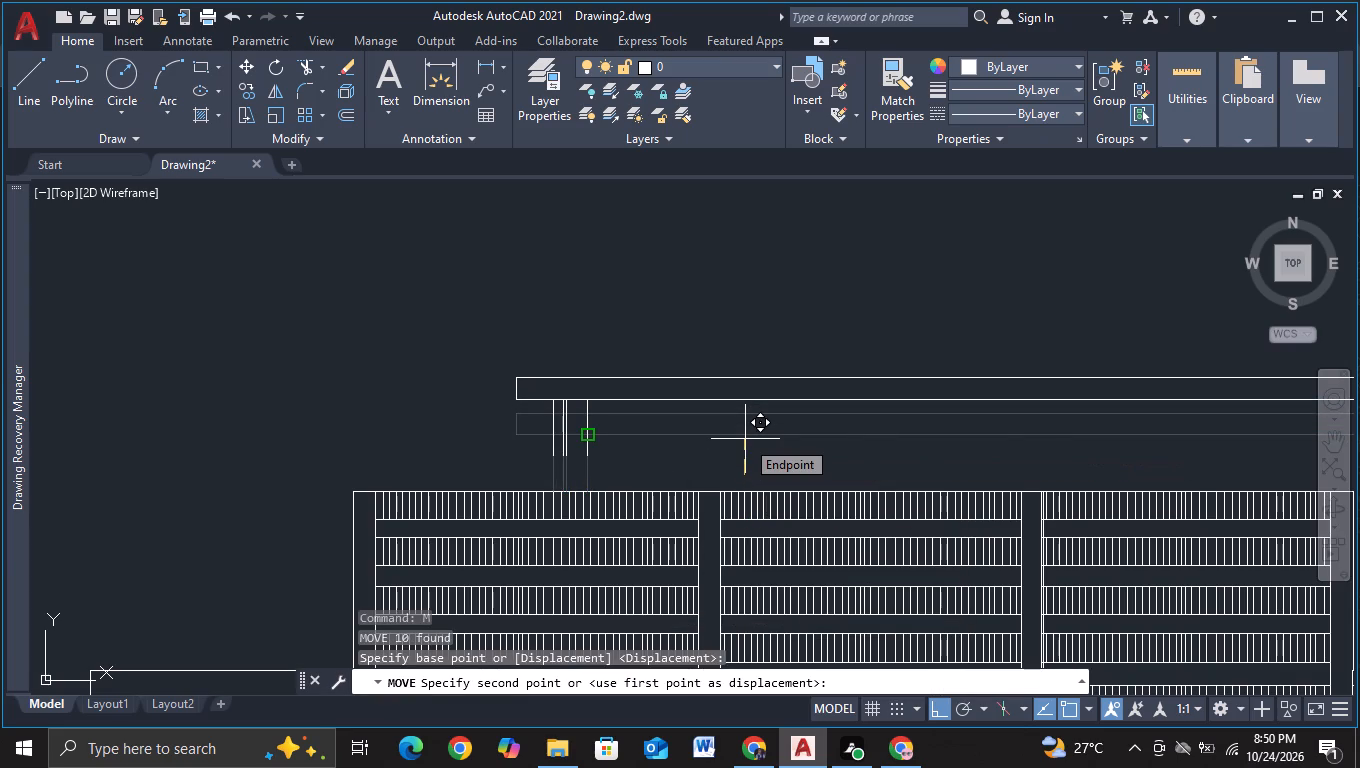
{"action": "key", "text": "F3"}
{"action": "left_click", "coordinate": [745, 439]}
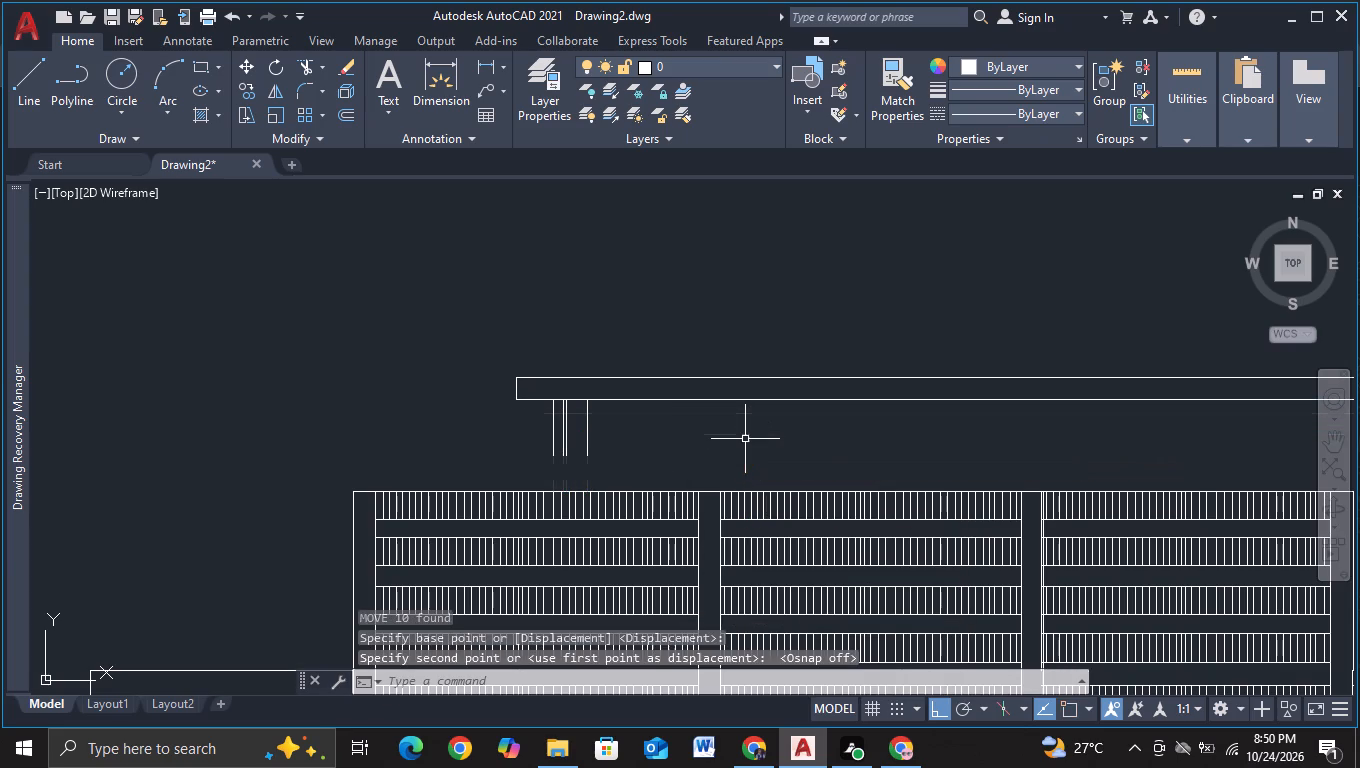
{"action": "key", "text": "Escape"}
Extend the raised post lines down to the top edge of the slatted block.
{"action": "key", "text": "e"}
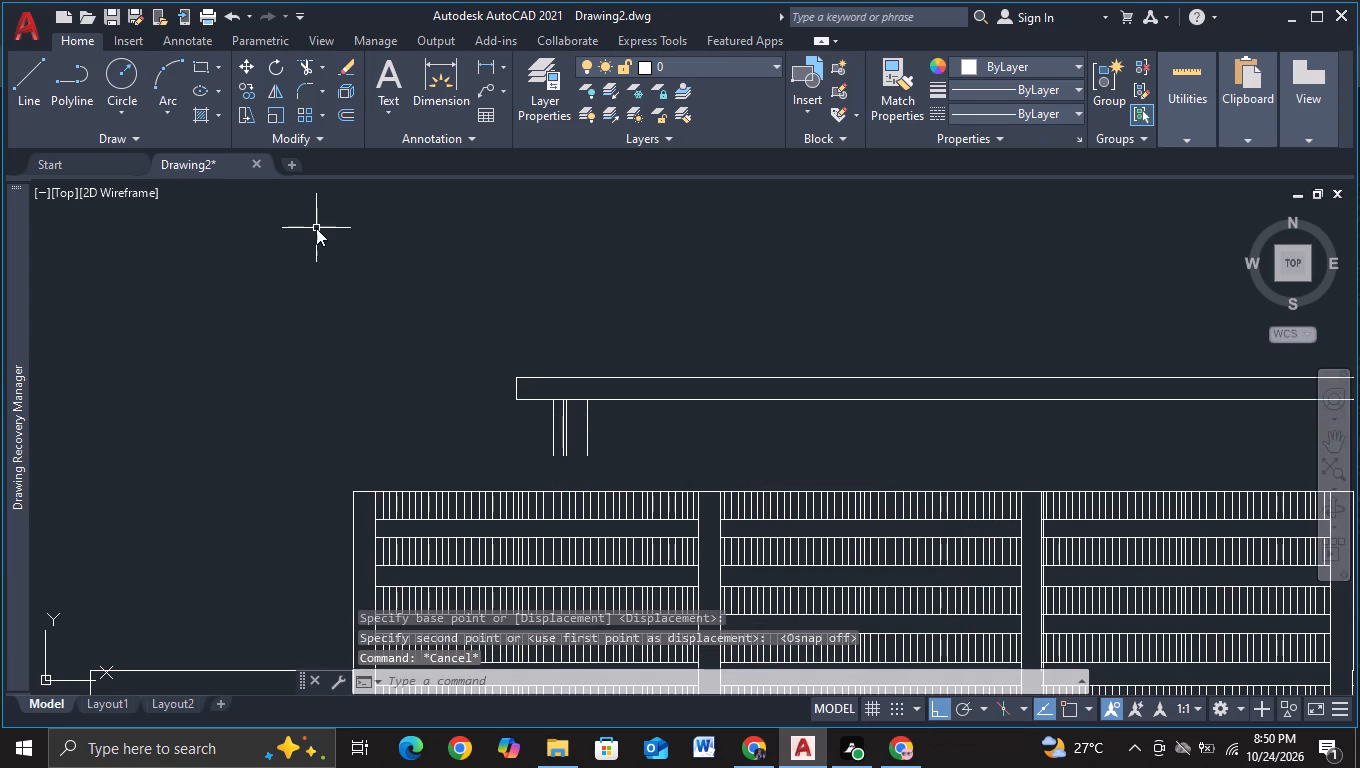
{"action": "left_click", "coordinate": [387, 293]}
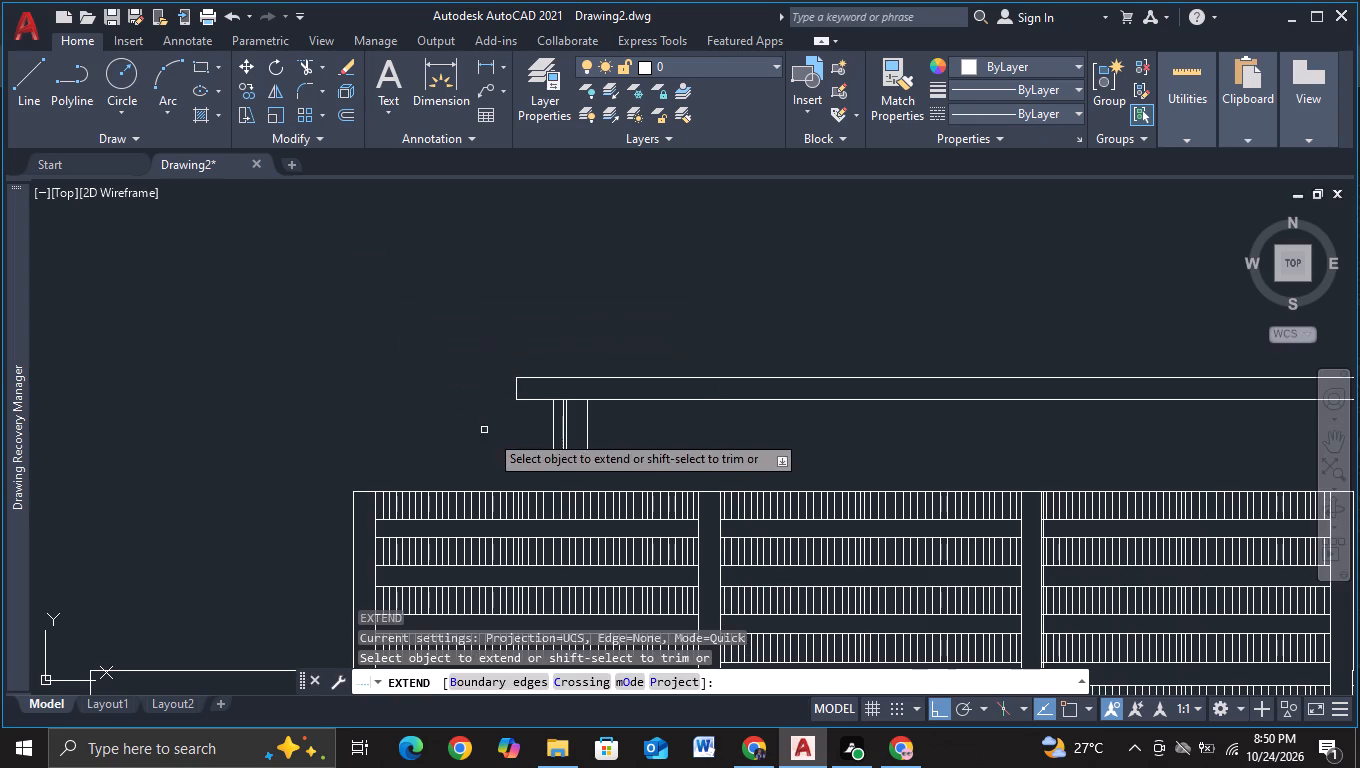
{"action": "left_click_drag", "start_coordinate": [497, 437], "coordinate": [650, 457]}
{"action": "scroll", "coordinate": [665, 449], "scroll_direction": "down", "scroll_amount": 3}
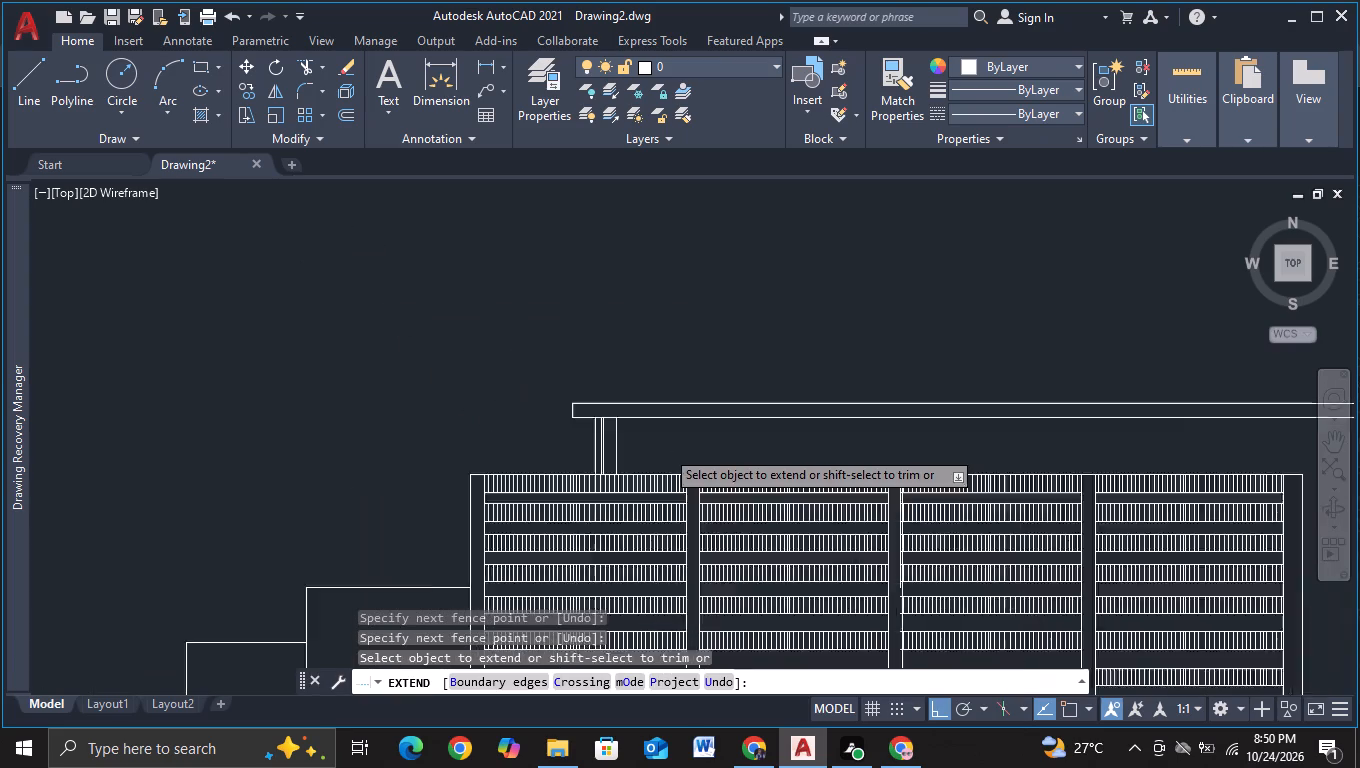
{"action": "middle_click_drag", "start_coordinate": [1069, 522], "coordinate": [903, 510]}
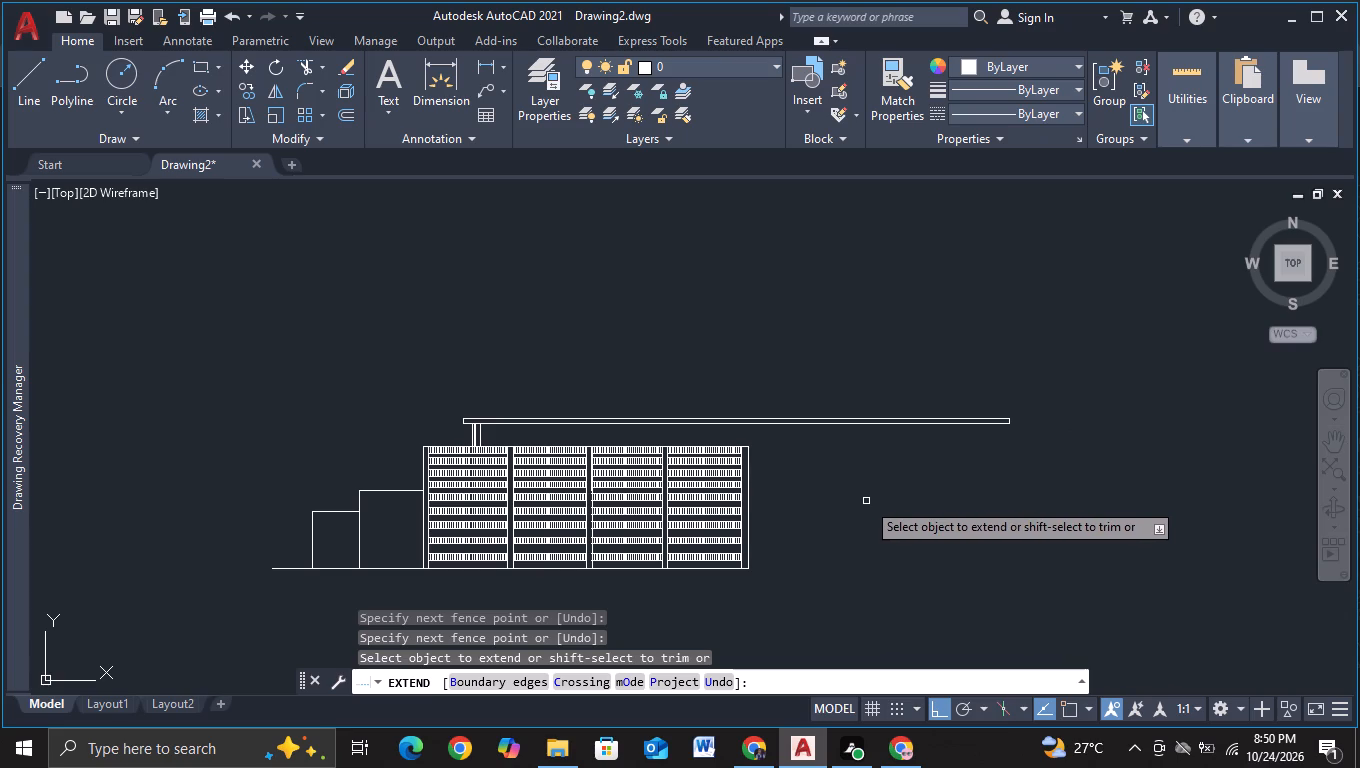
{"action": "key", "text": "Escape"}
Draw a slanted line about 4.37 long at about 20° from the slab's top edge, directly above the leftmost post line.
{"action": "left_click", "coordinate": [16, 104]}
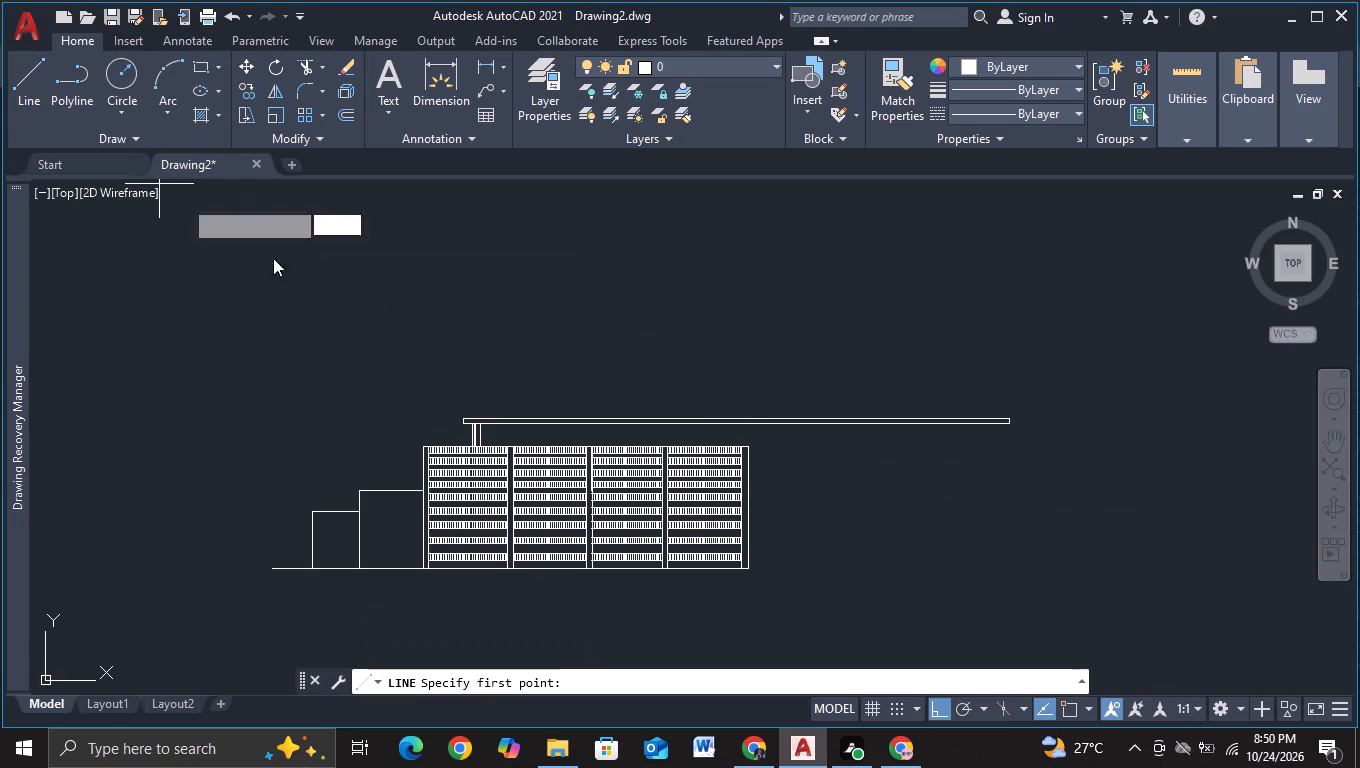
{"action": "scroll", "coordinate": [496, 377], "scroll_direction": "up", "scroll_amount": 1}
{"action": "middle_click_drag", "start_coordinate": [496, 377], "coordinate": [429, 393]}
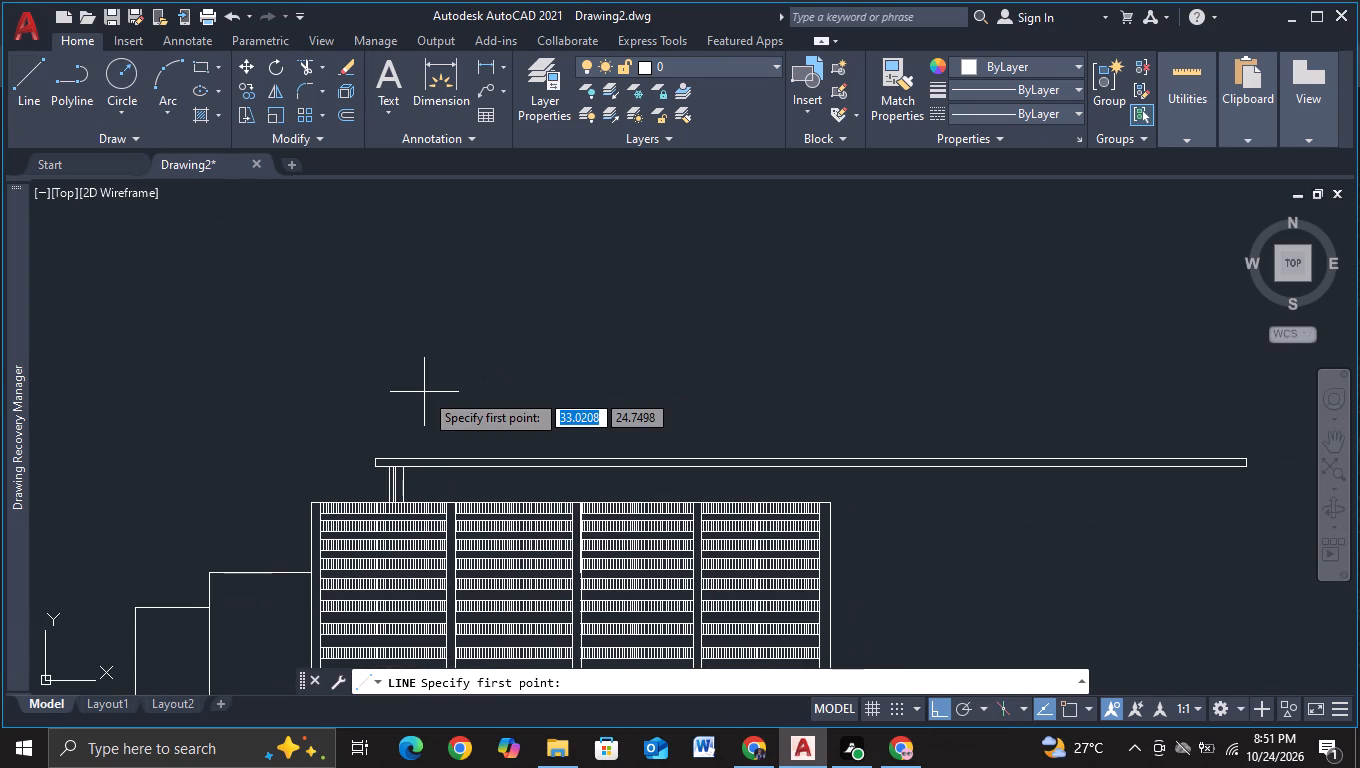
{"action": "scroll", "coordinate": [407, 416], "scroll_direction": "up", "scroll_amount": 2}
{"action": "middle_click_drag", "start_coordinate": [383, 452], "coordinate": [342, 421]}
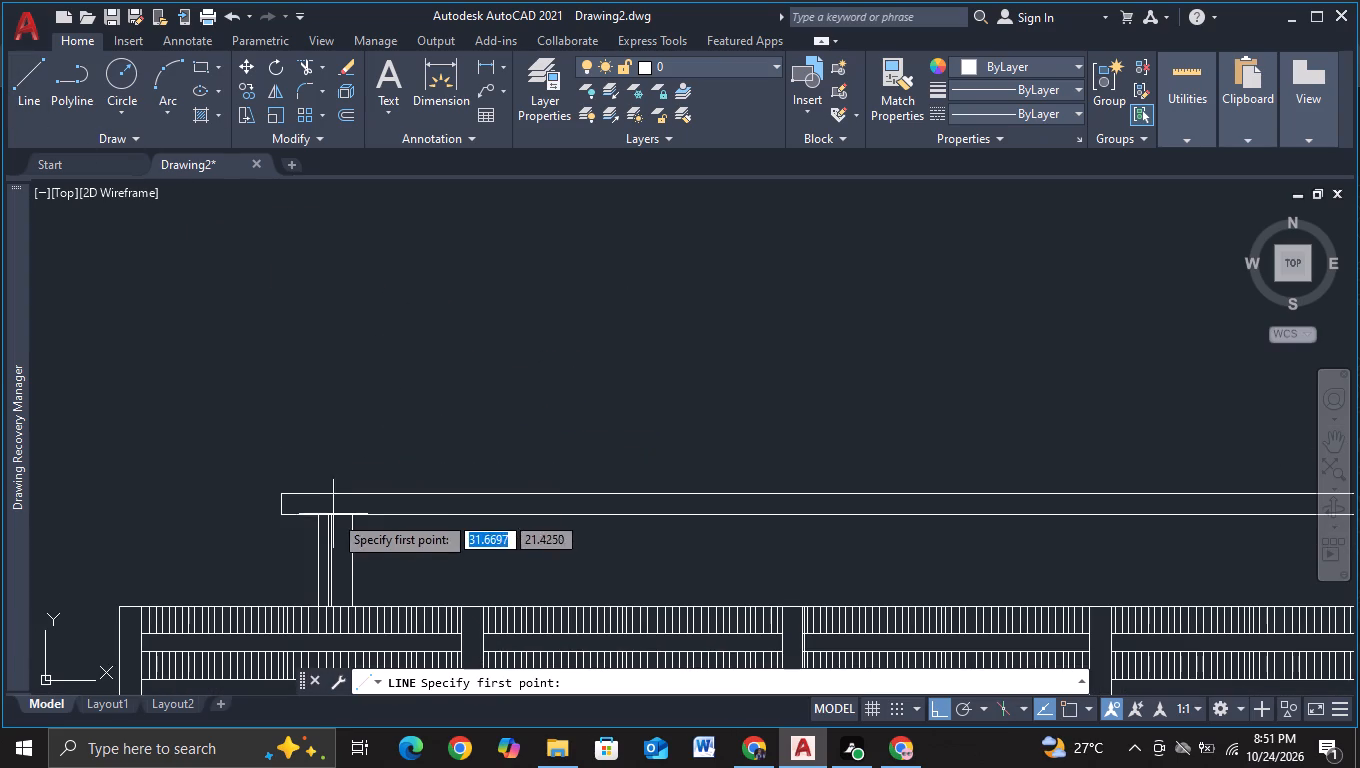
{"action": "key", "text": "F3"}
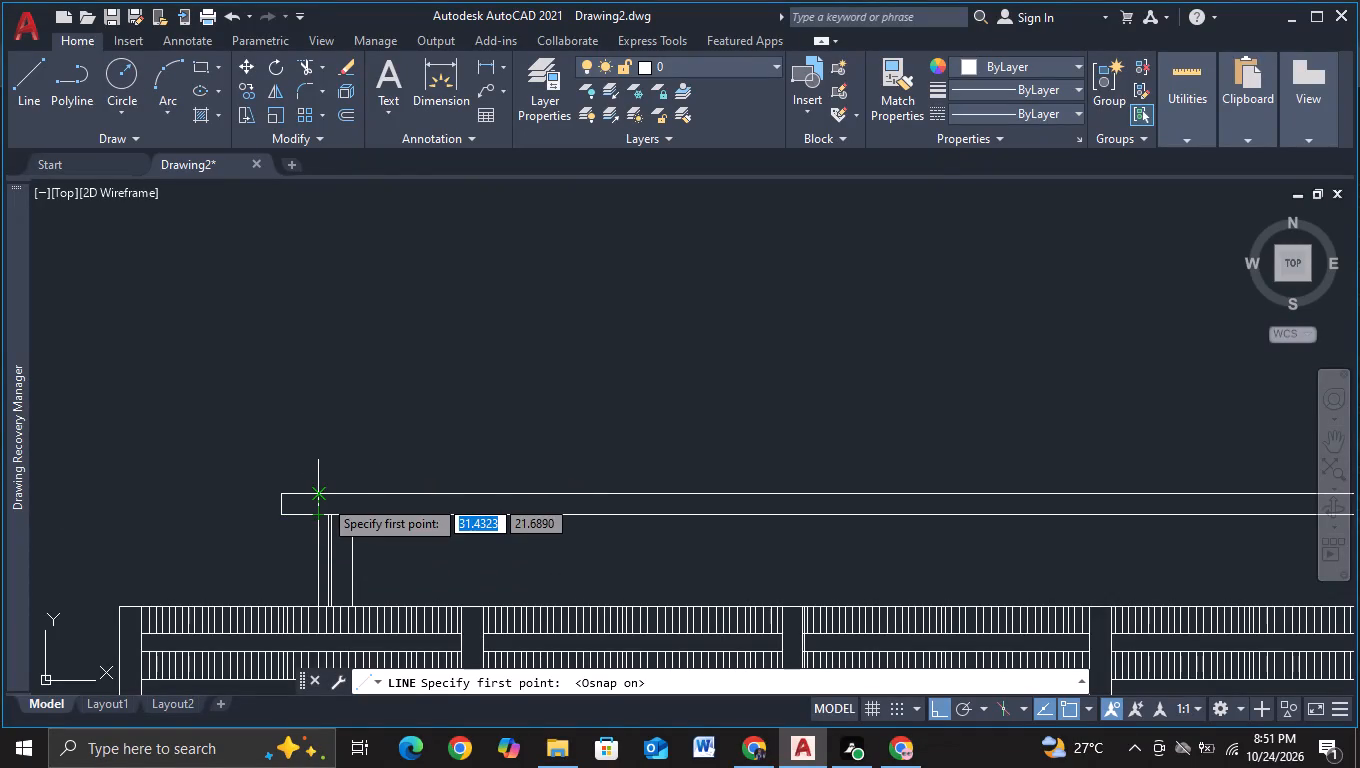
{"action": "left_click", "coordinate": [323, 498]}
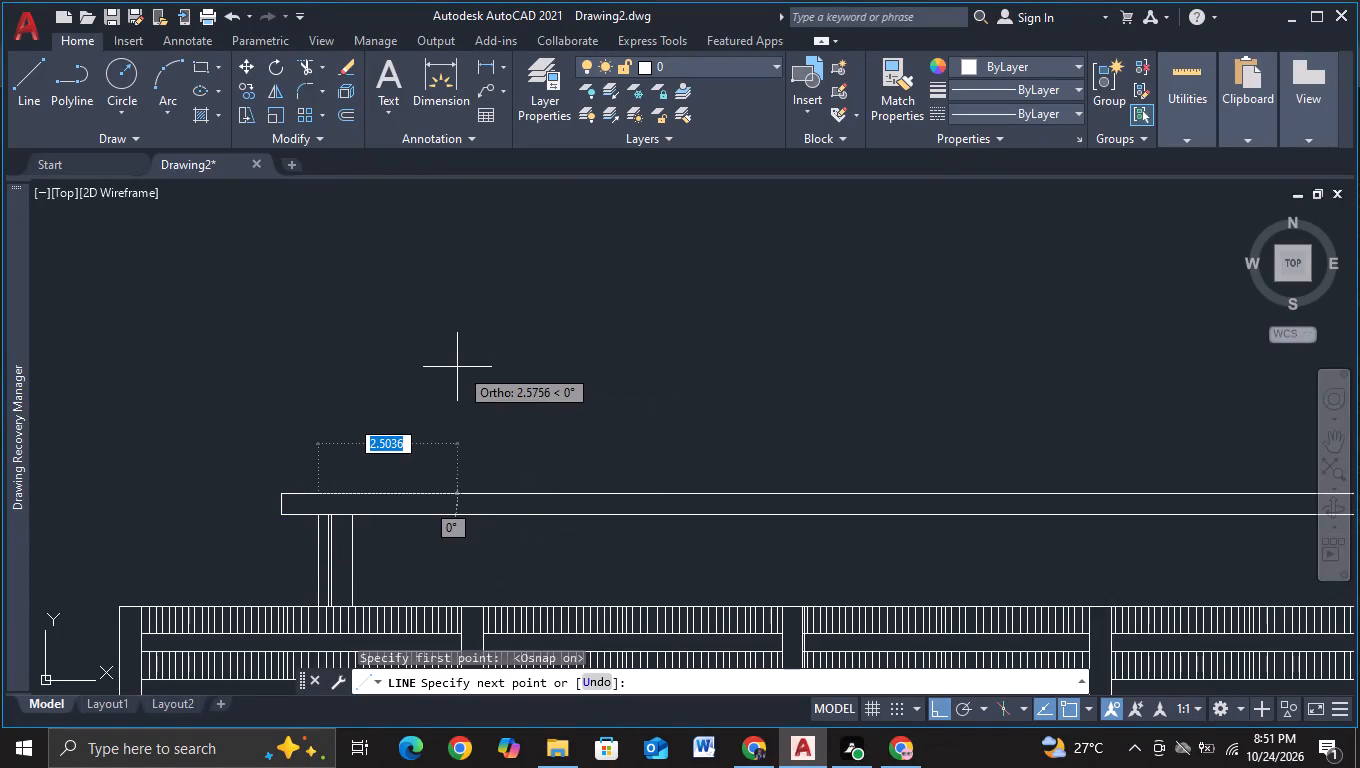
{"action": "key", "text": "F8"}
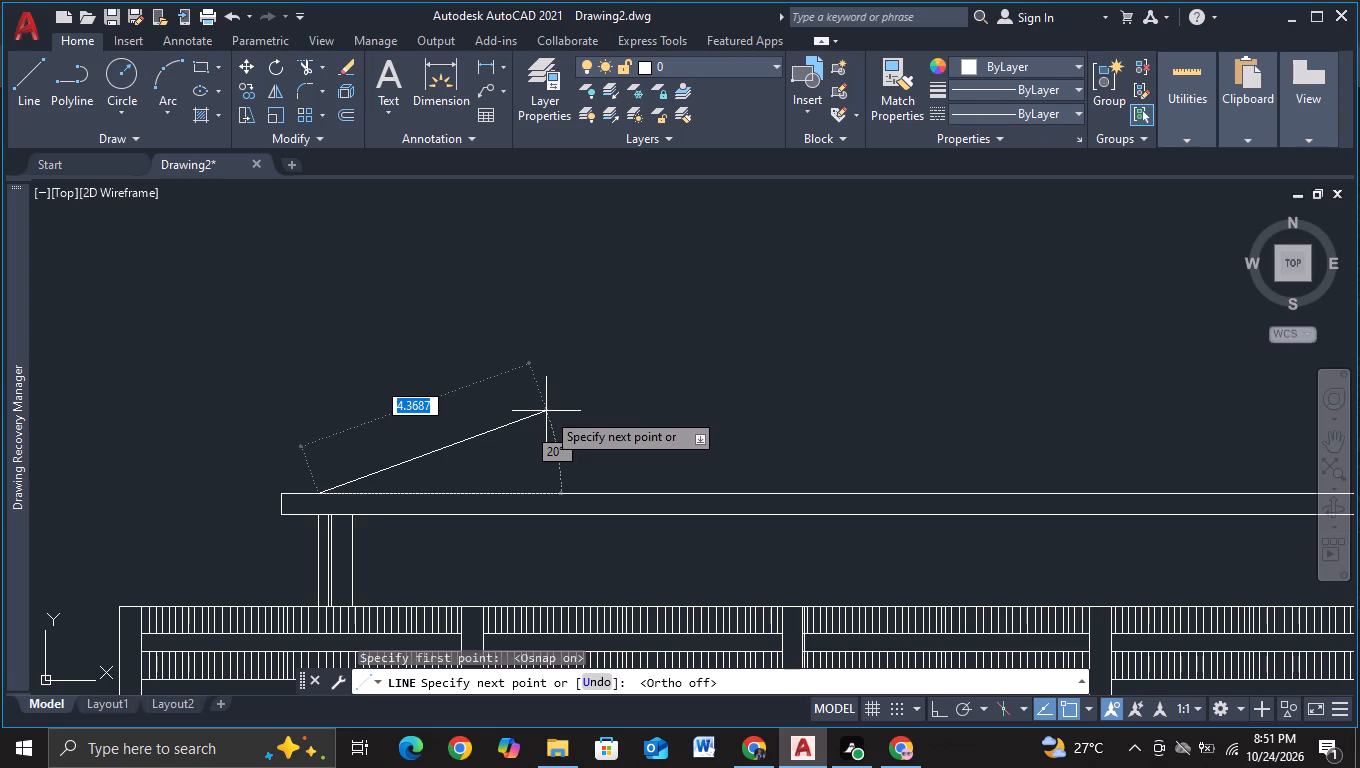
{"action": "left_click", "coordinate": [546, 411]}
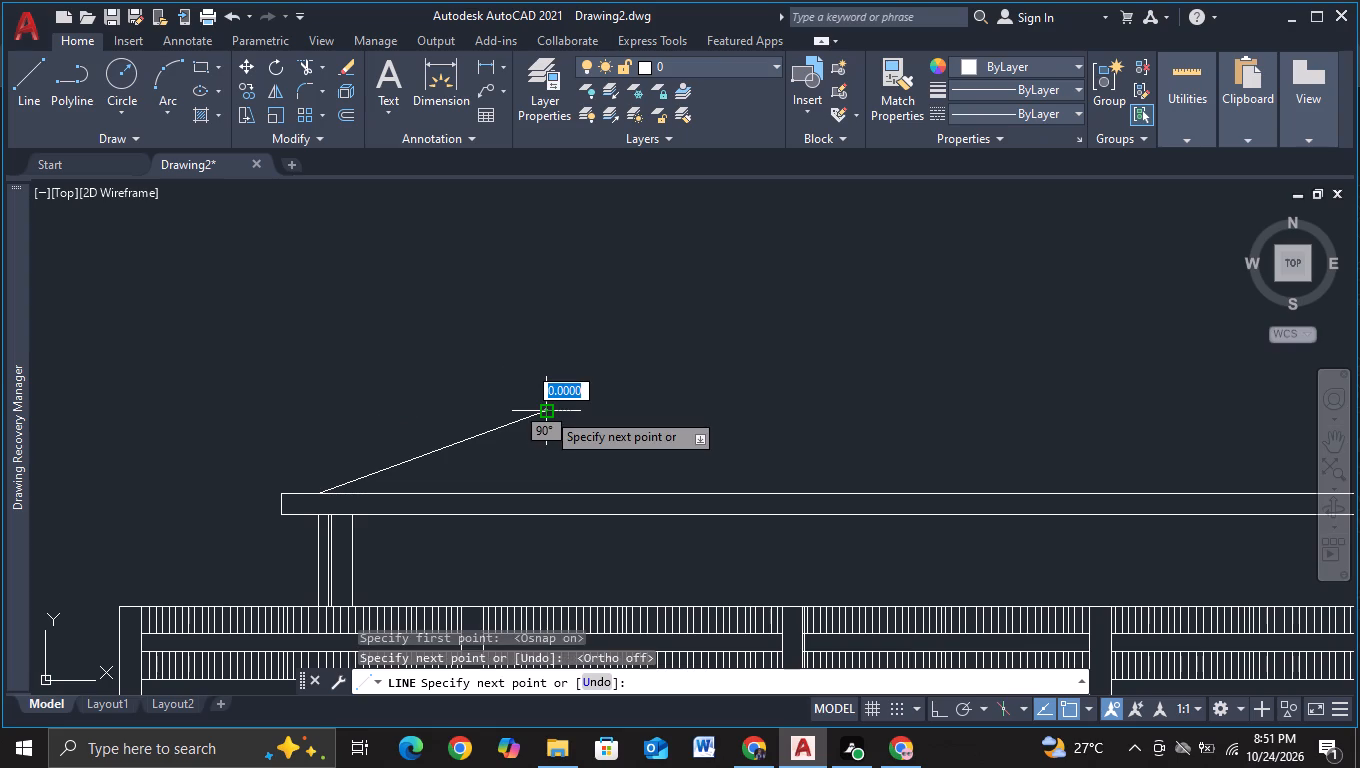
{"action": "key", "text": "Escape"}
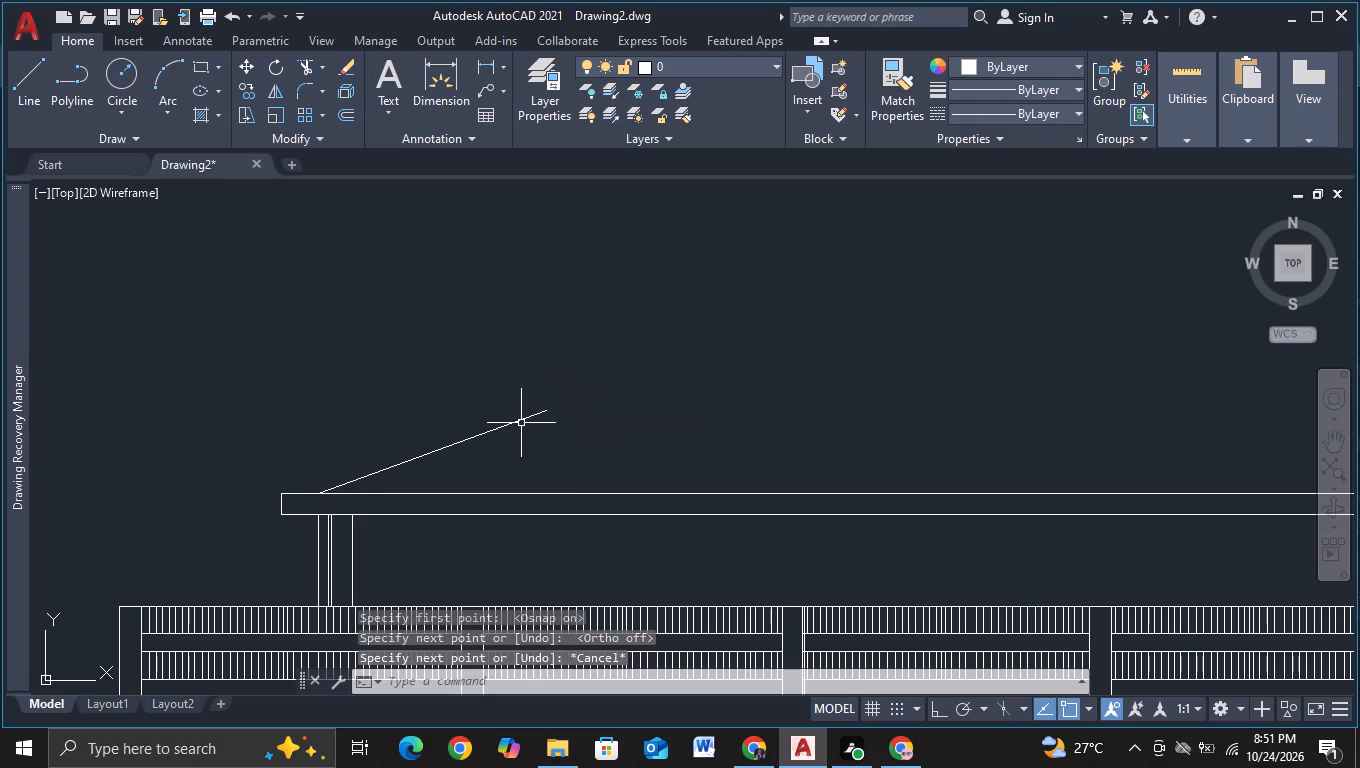
Copy the slanted line four times down and to the right, at increasing offsets of up to about 1.27.
{"action": "left_click", "coordinate": [521, 420]}
{"action": "key", "text": "c"}
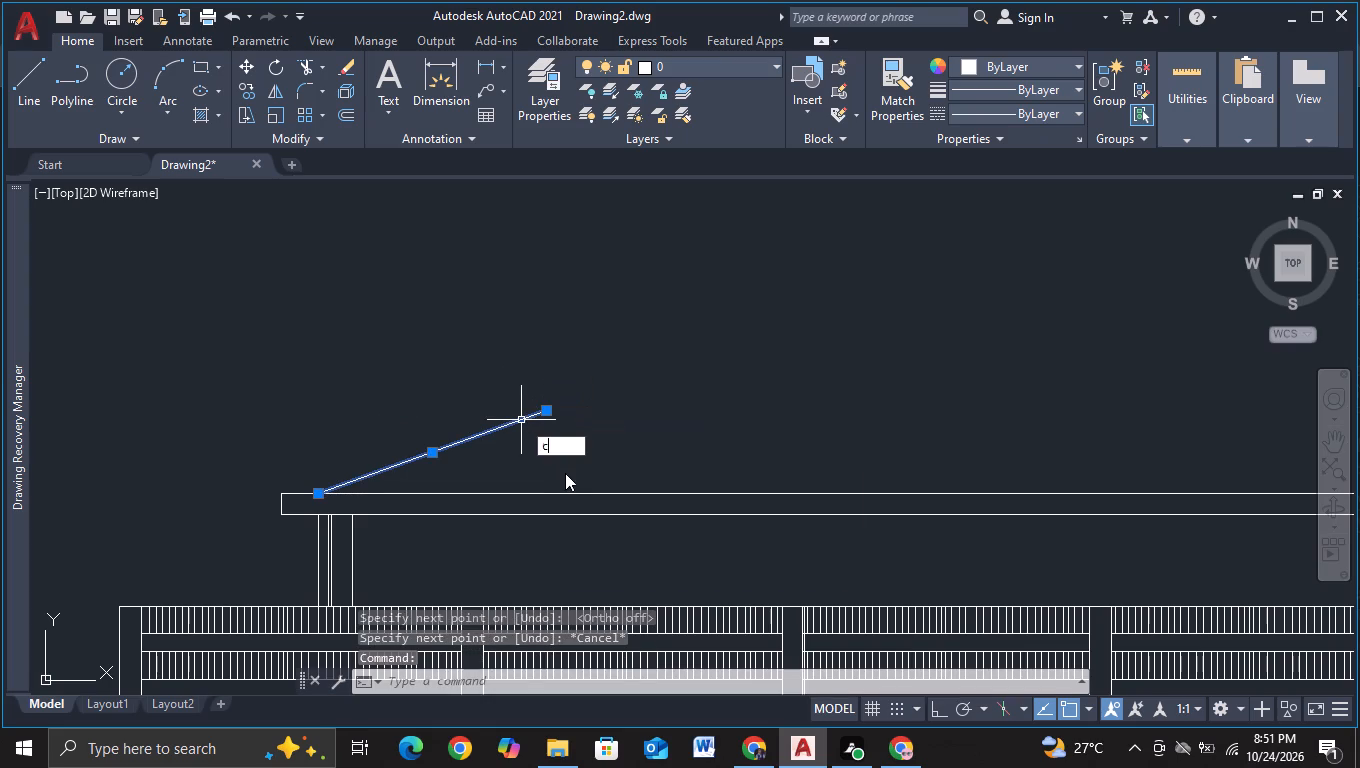
{"action": "left_click", "coordinate": [569, 485]}
{"action": "left_click", "coordinate": [556, 450]}
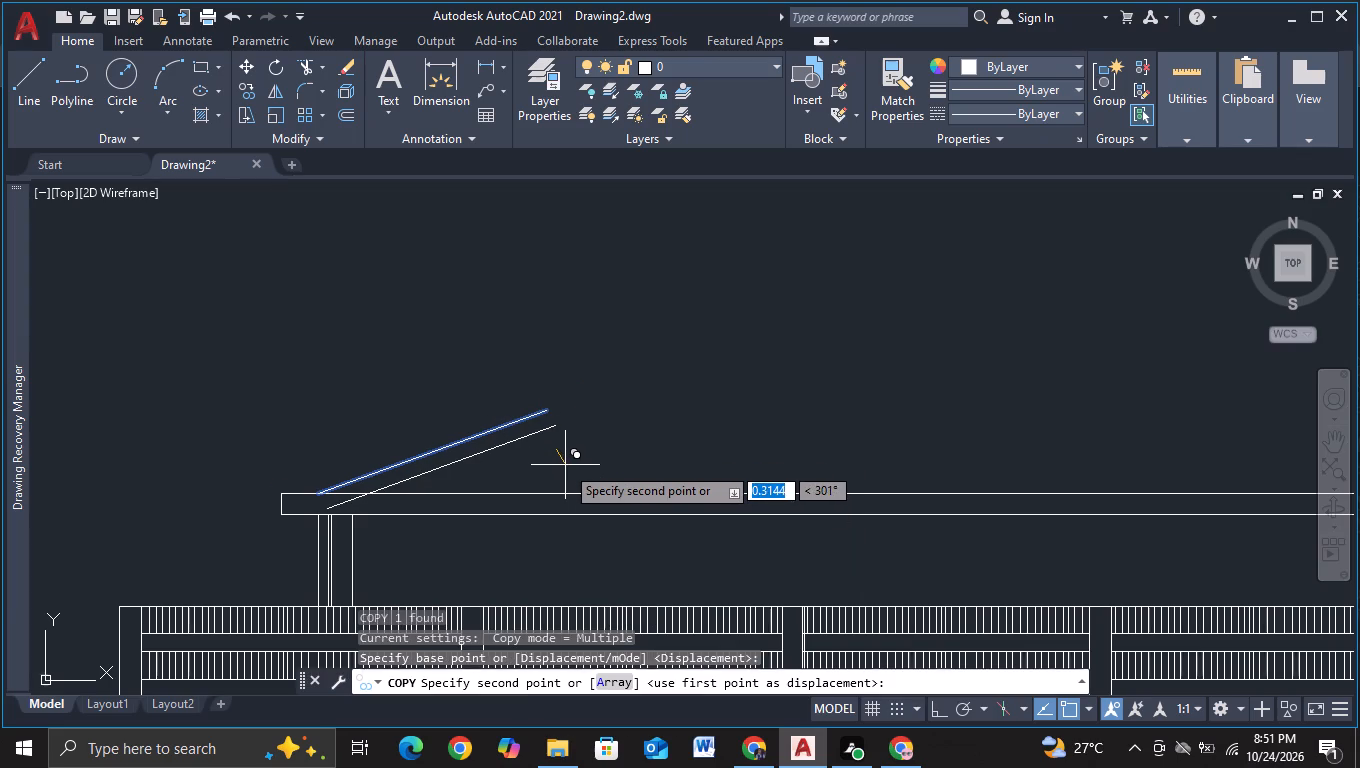
{"action": "left_click", "coordinate": [565, 461]}
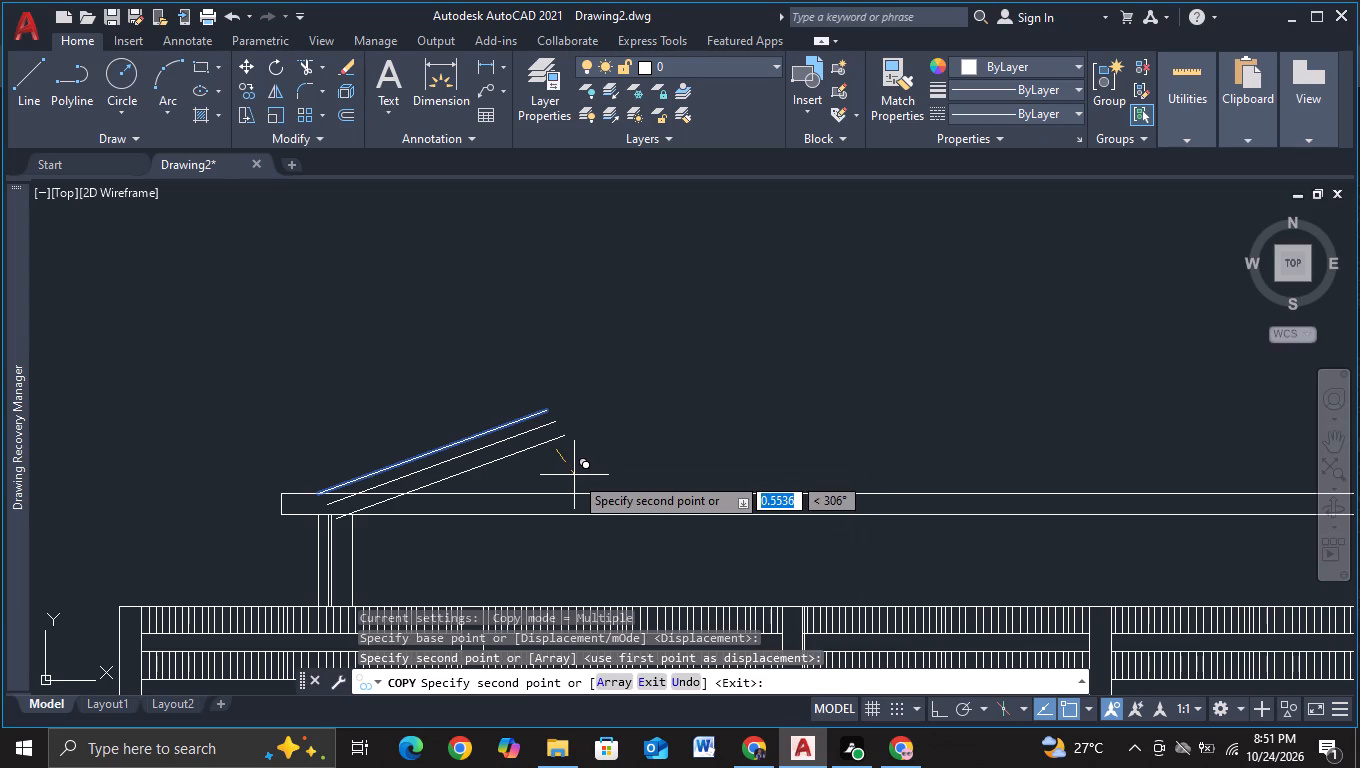
{"action": "left_click", "coordinate": [574, 475]}
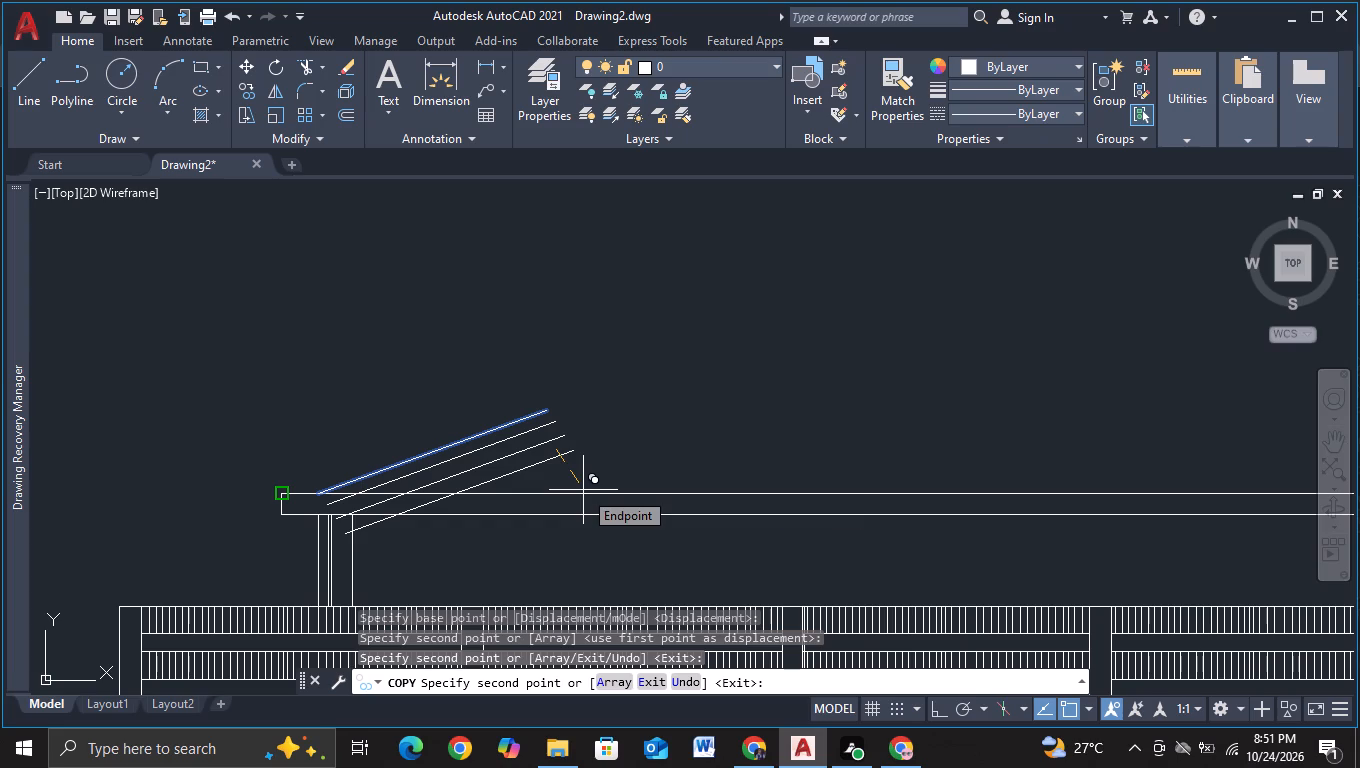
{"action": "left_click", "coordinate": [583, 490]}
{"action": "key", "text": "ctrl+z"}
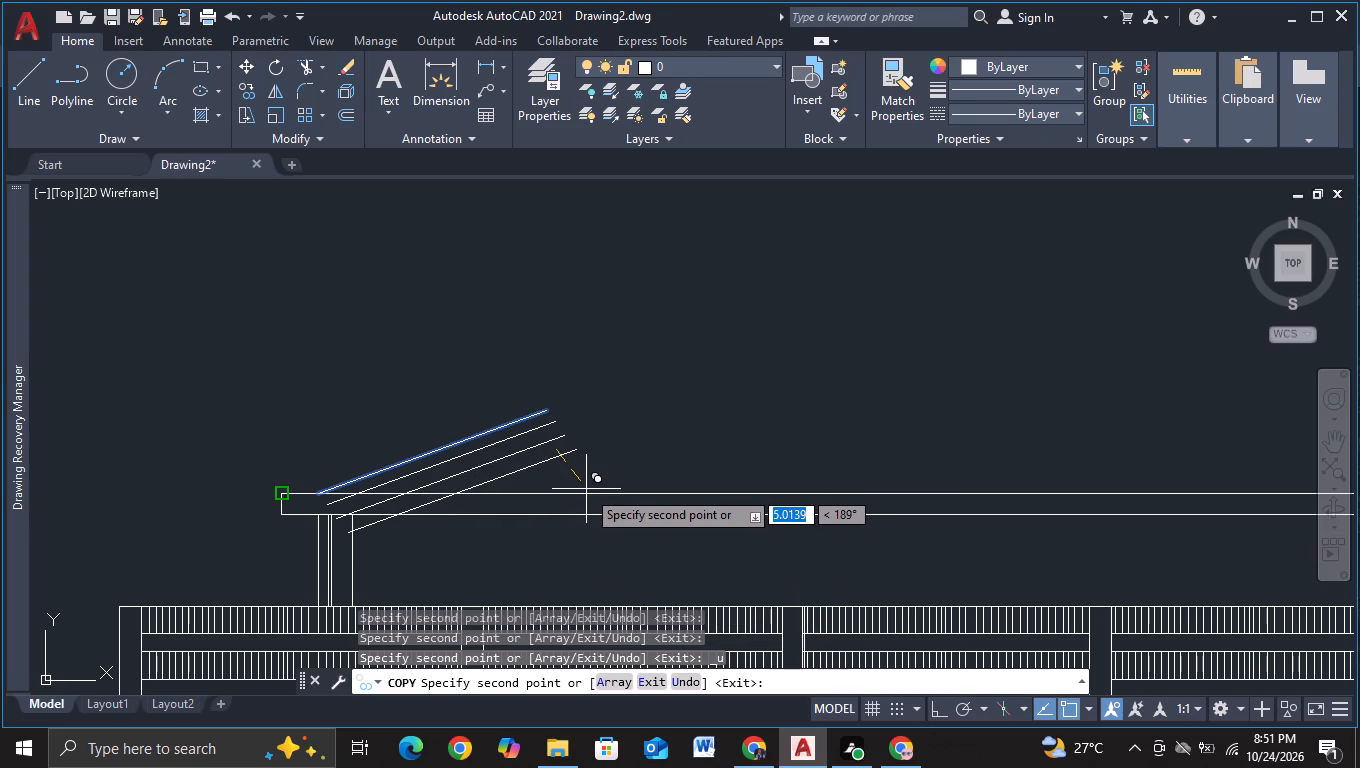
{"action": "key", "text": "F3"}
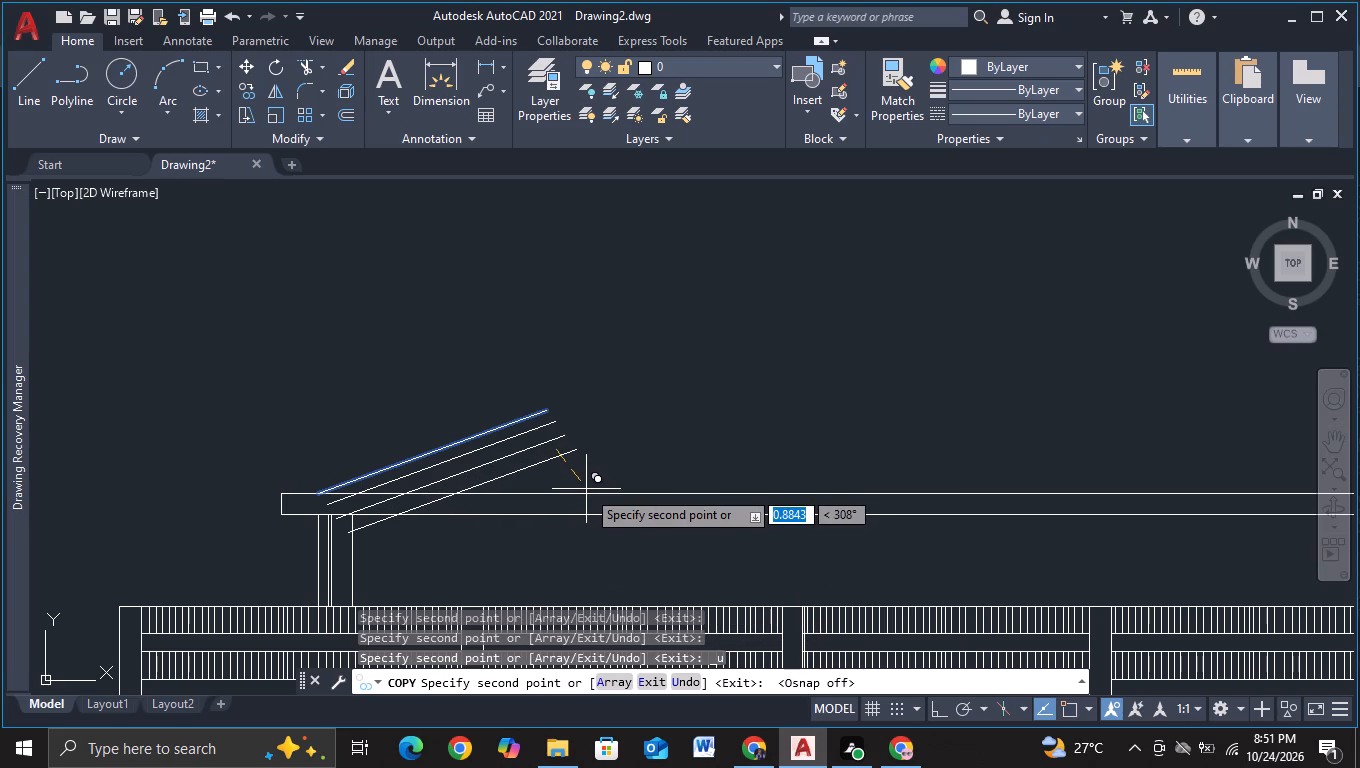
{"action": "left_click", "coordinate": [586, 489]}
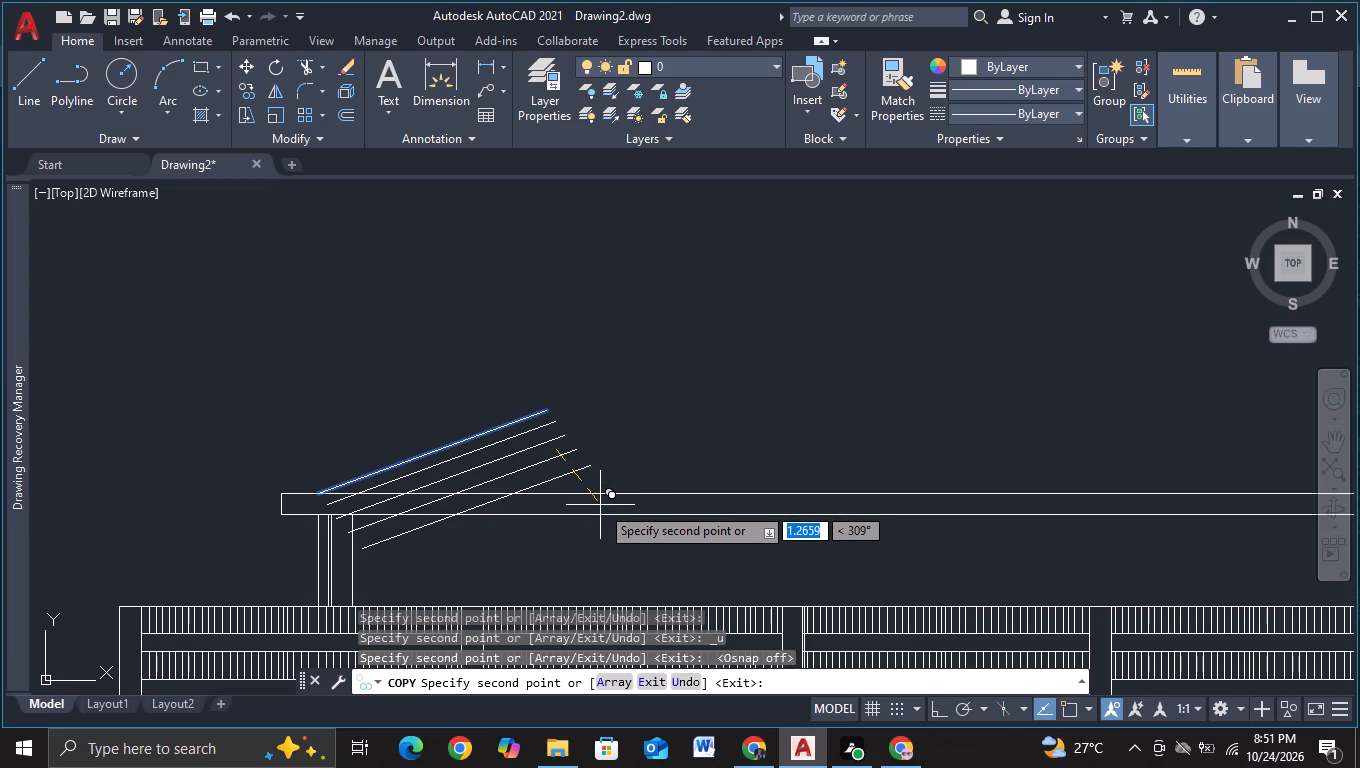
{"action": "left_click", "coordinate": [600, 505]}
{"action": "key", "text": "Escape"}
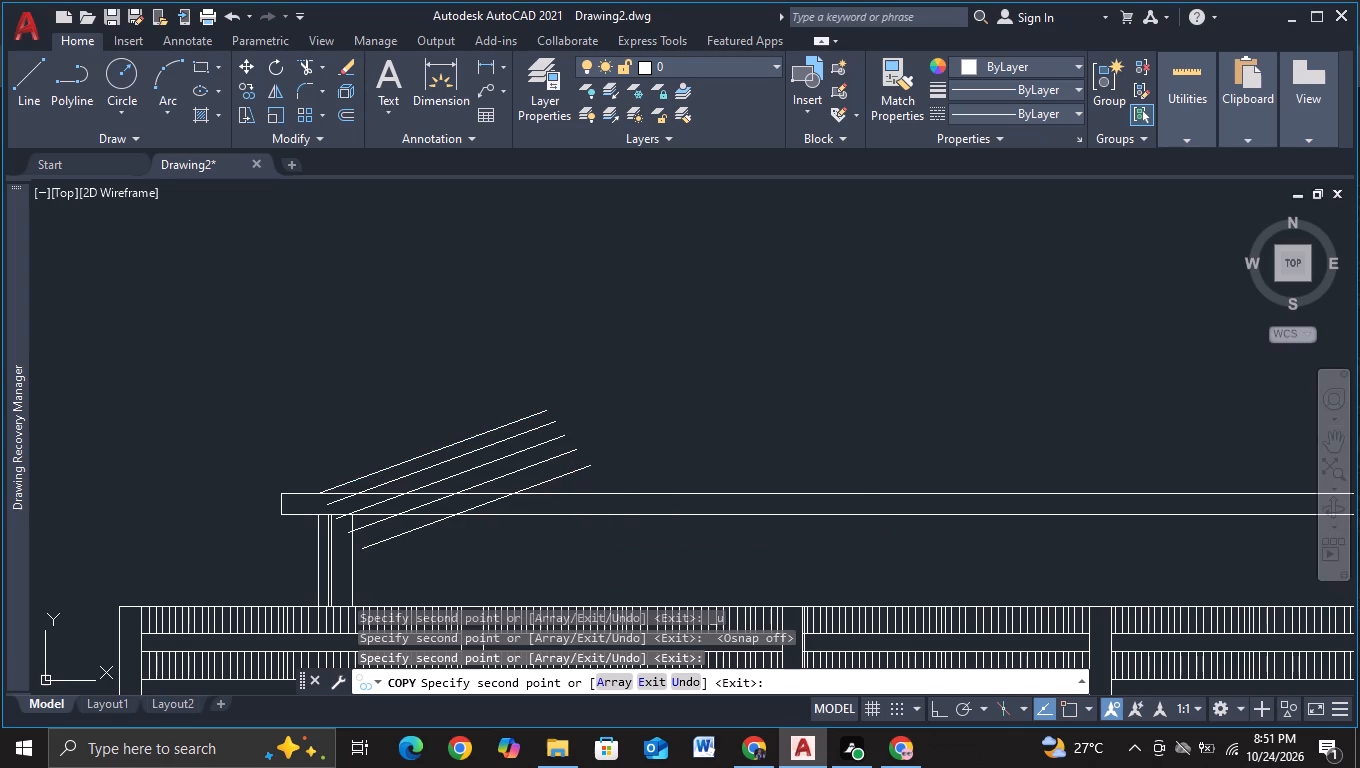
Trim the slanted lines back to the roof slab's top edge, removing all their pieces inside and below the slab.
{"action": "left_click", "coordinate": [307, 74]}
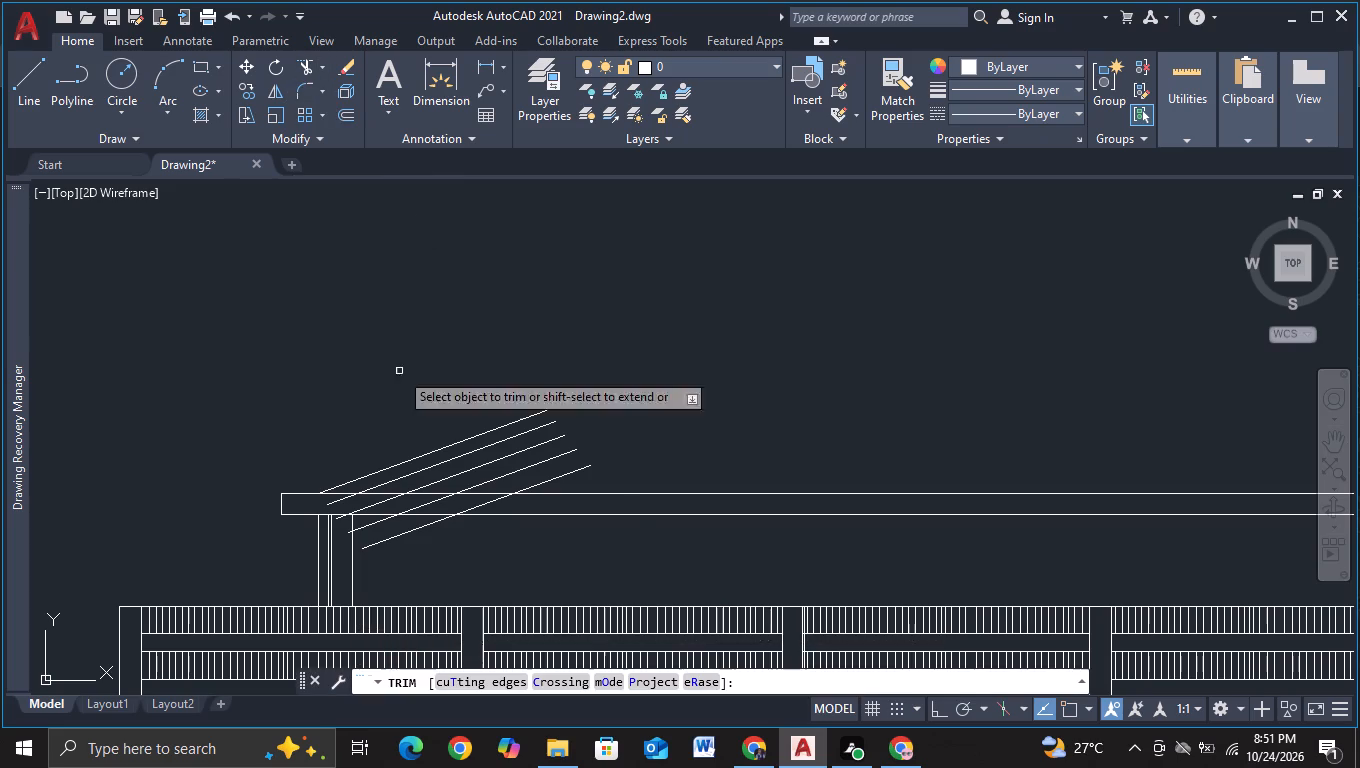
{"action": "scroll", "coordinate": [408, 396], "scroll_direction": "up", "scroll_amount": 1}
{"action": "middle_click_drag", "start_coordinate": [405, 423], "coordinate": [392, 342]}
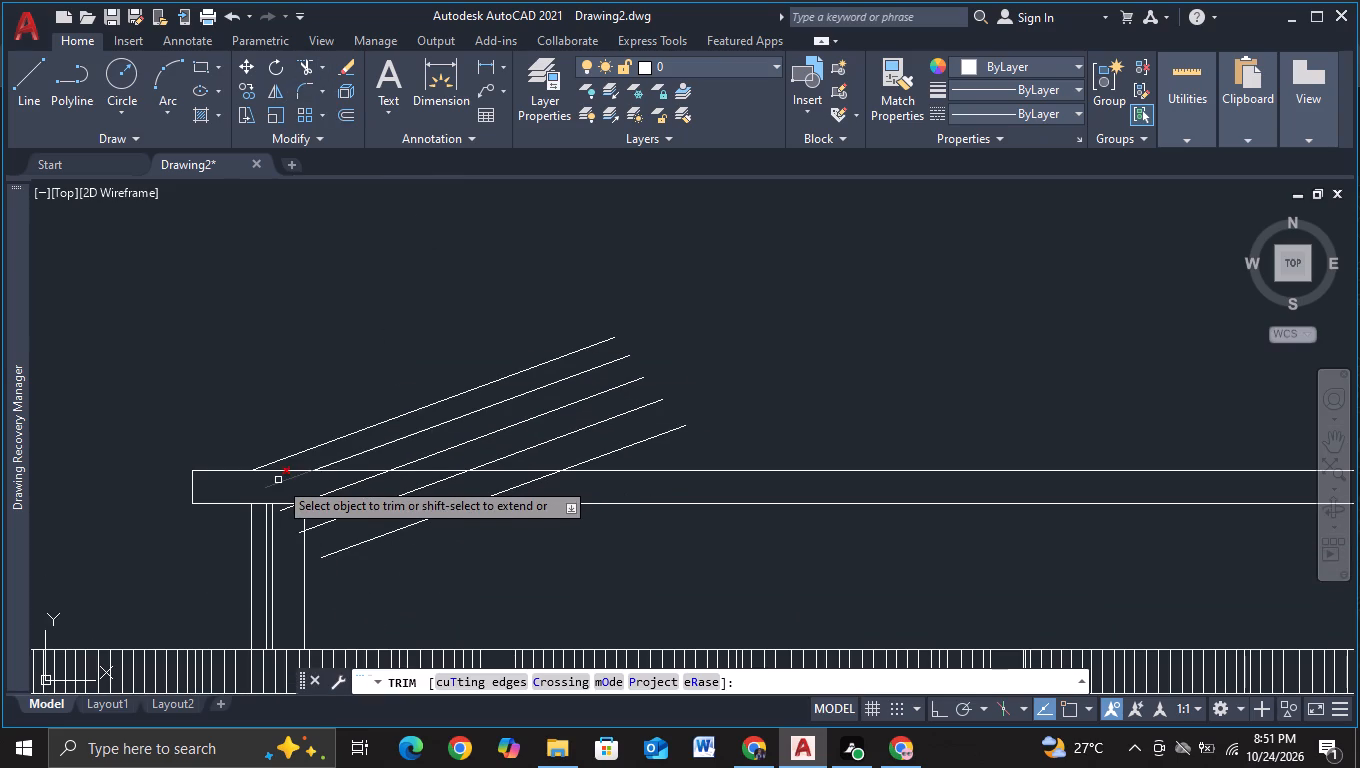
{"action": "left_click", "coordinate": [278, 480]}
{"action": "left_click", "coordinate": [292, 487]}
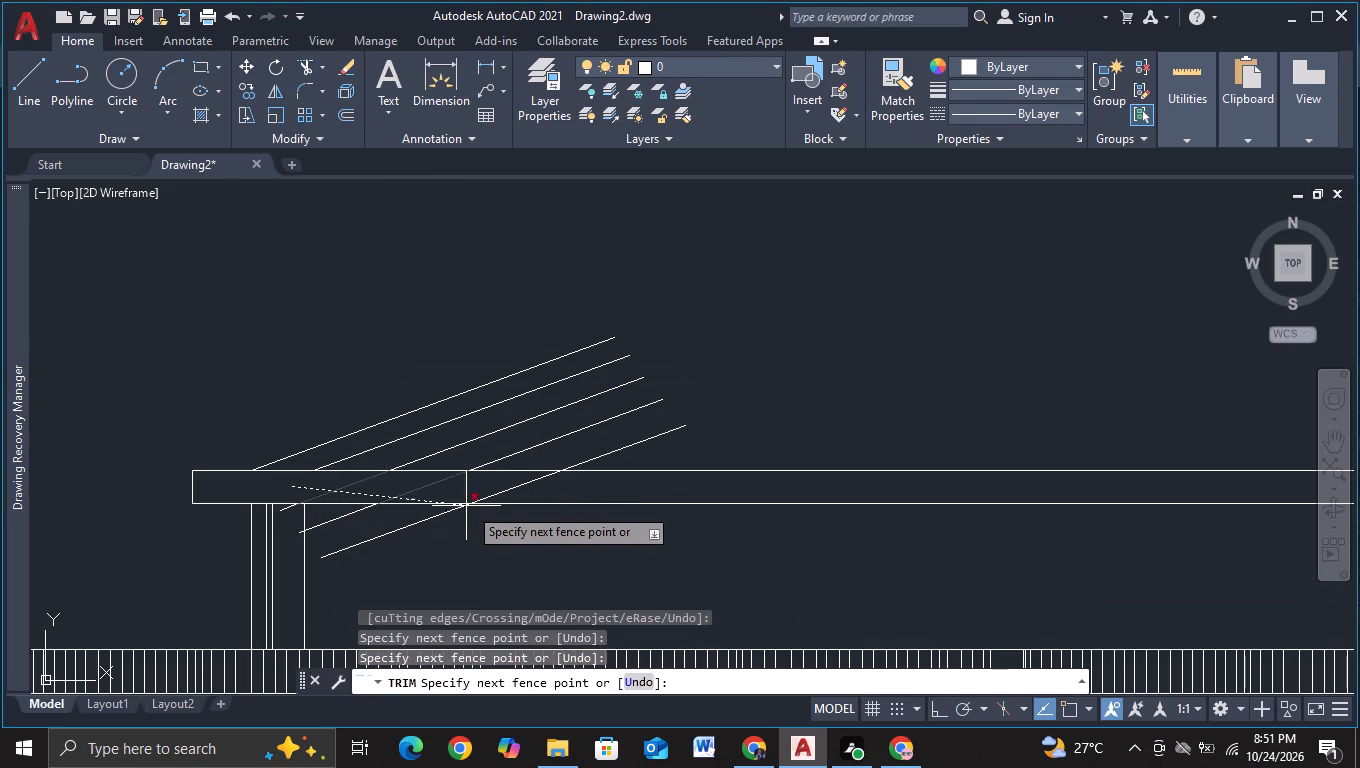
{"action": "left_click", "coordinate": [510, 493]}
{"action": "scroll", "coordinate": [313, 519], "scroll_direction": "up", "scroll_amount": 2}
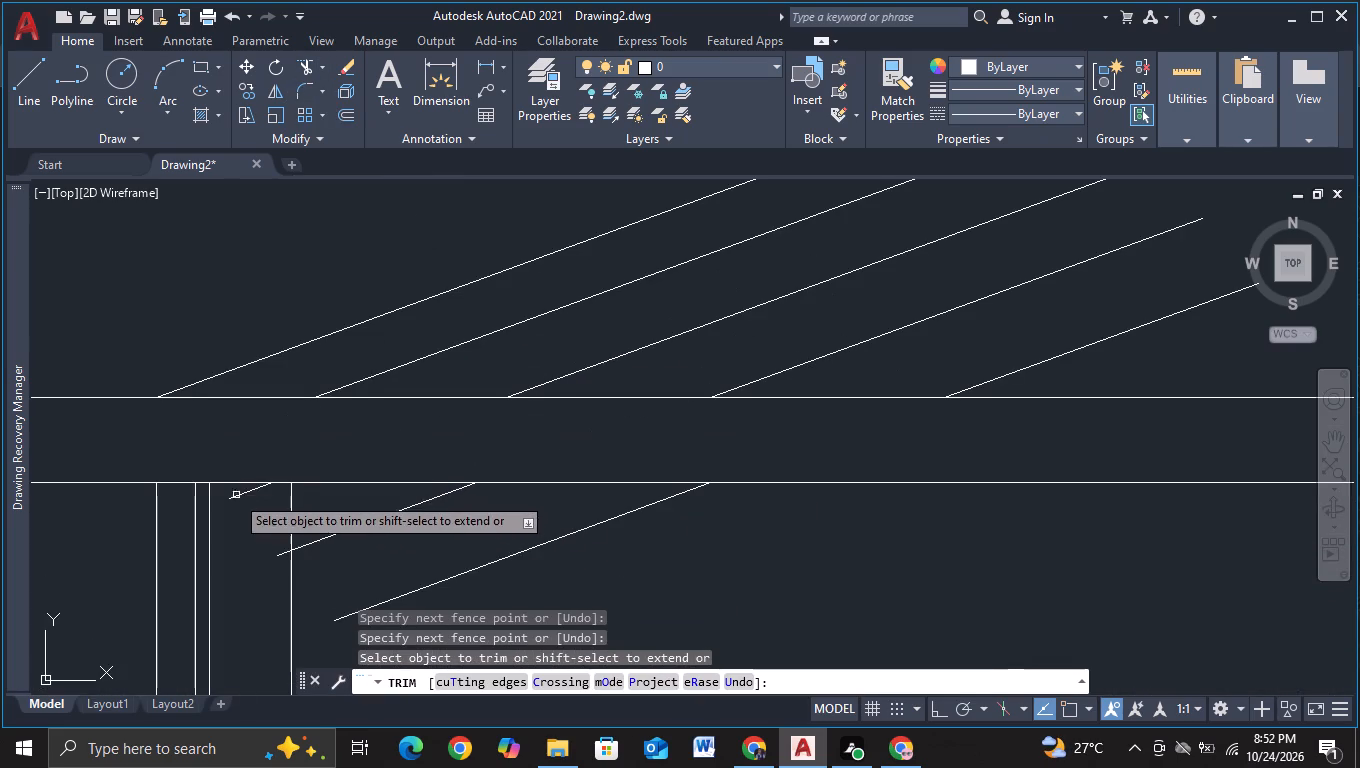
{"action": "left_click", "coordinate": [235, 494]}
{"action": "left_click", "coordinate": [355, 510]}
{"action": "left_click", "coordinate": [560, 574]}
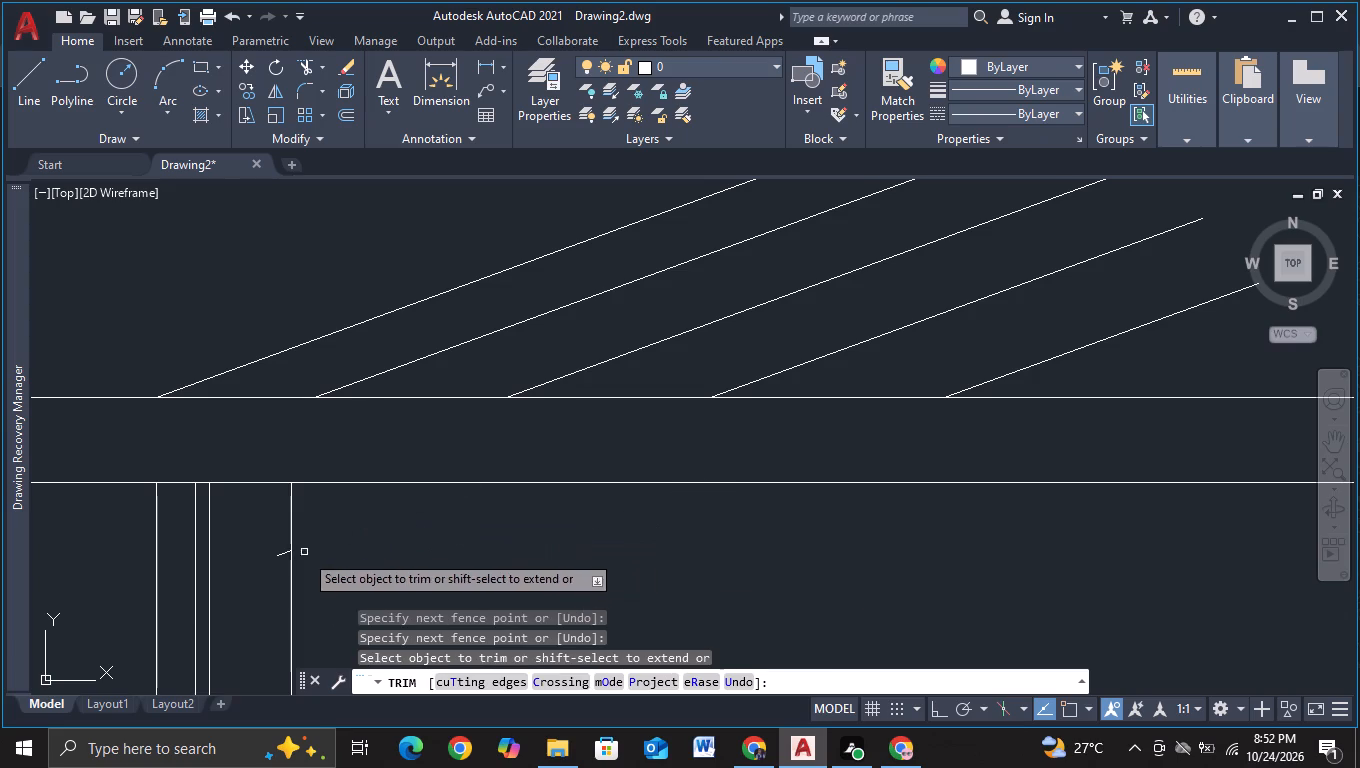
{"action": "left_click", "coordinate": [284, 550]}
{"action": "scroll", "coordinate": [476, 507], "scroll_direction": "down", "scroll_amount": 2}
{"action": "key", "text": "Escape"}
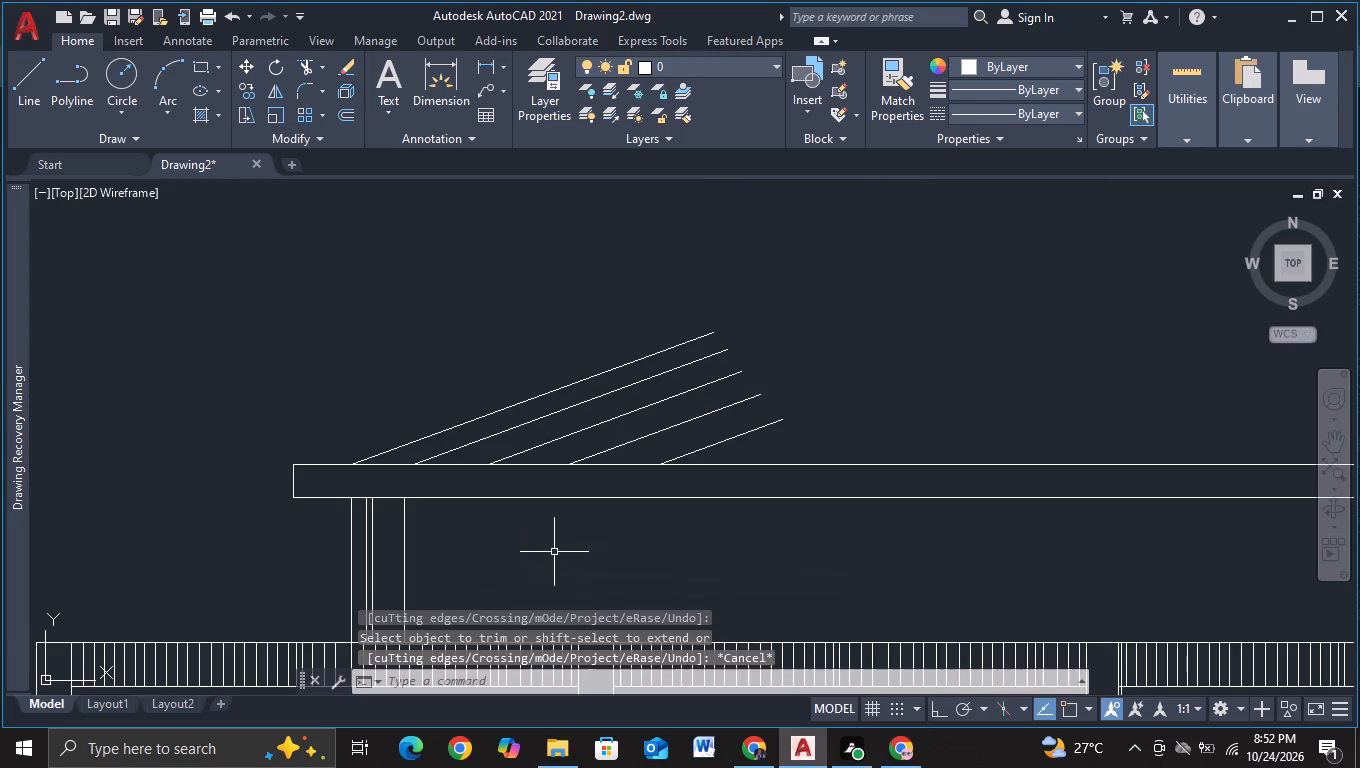
Draw a short line joining the upper ends of the two topmost slanted lines.
{"action": "left_click", "coordinate": [17, 94]}
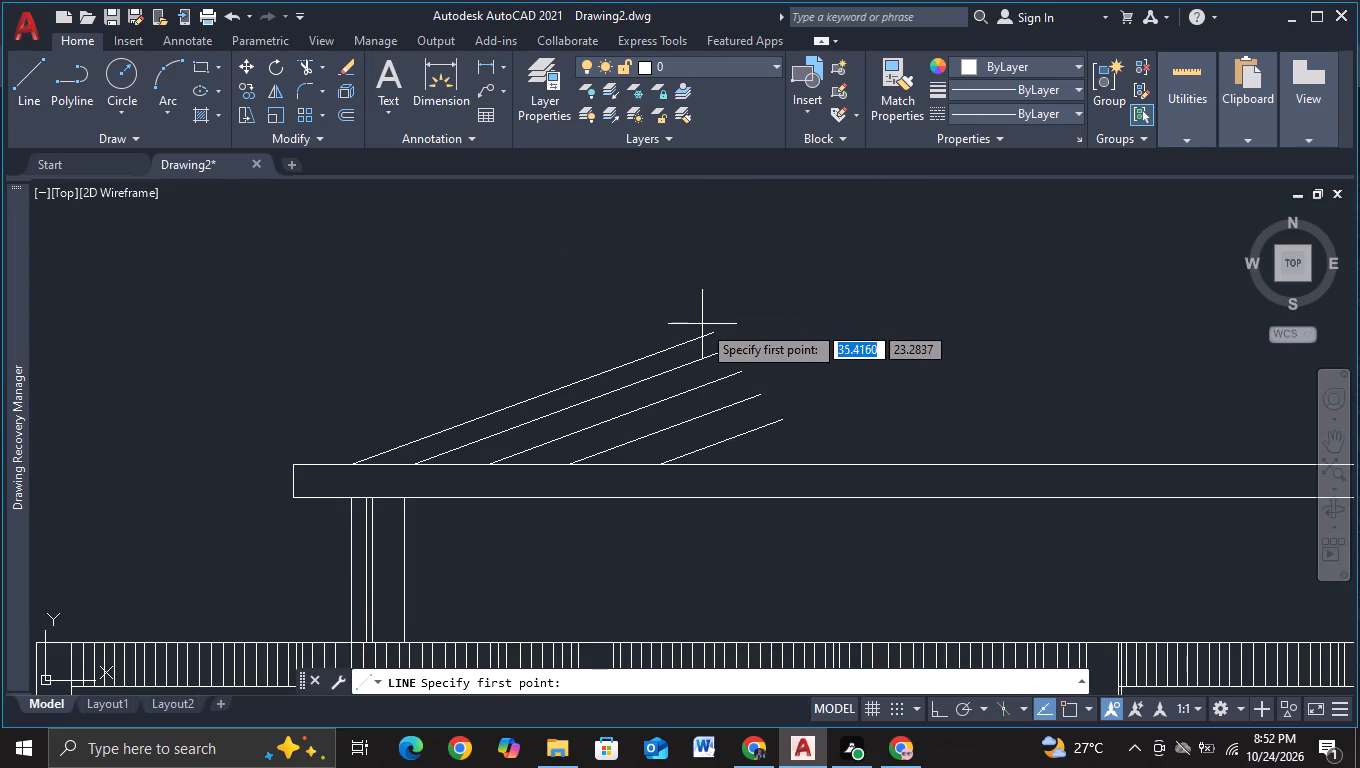
{"action": "key", "text": "F3"}
{"action": "left_click", "coordinate": [711, 330]}
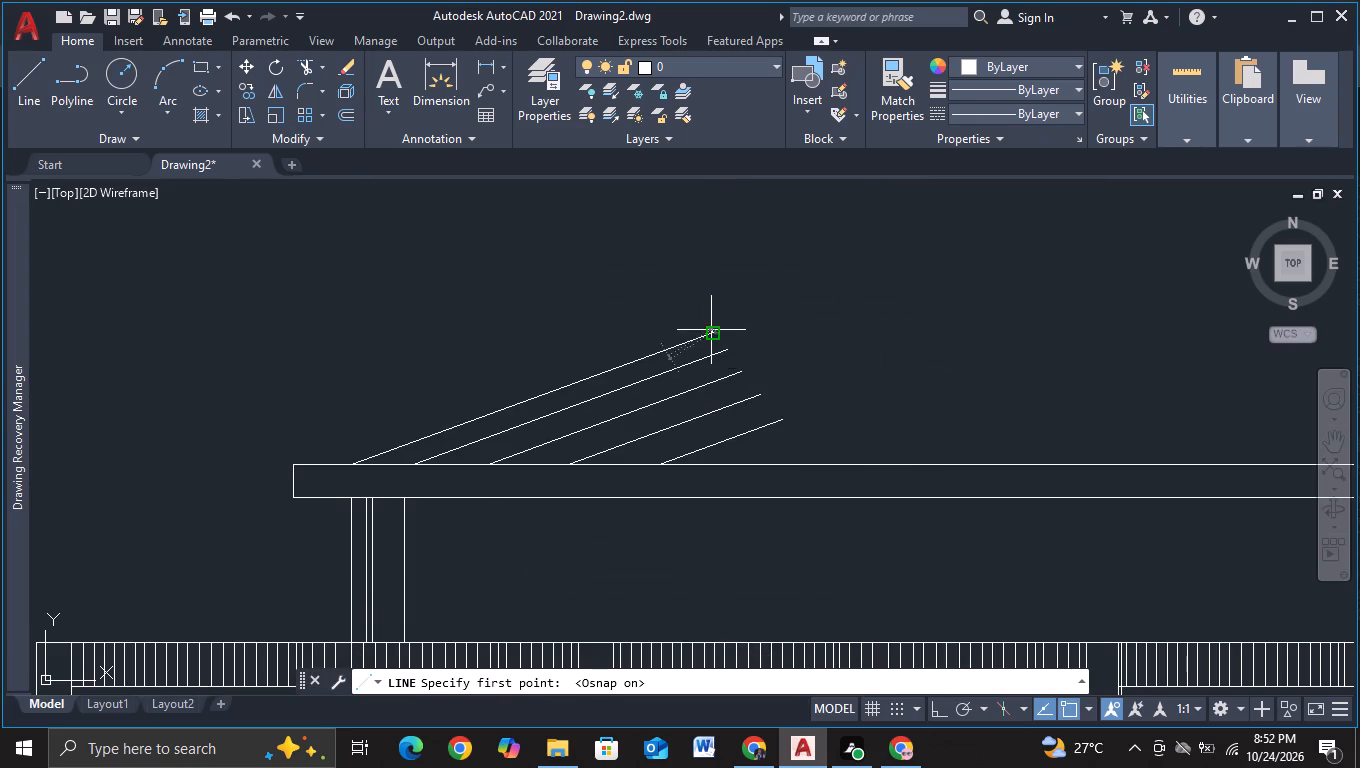
{"action": "left_click", "coordinate": [731, 351]}
{"action": "key", "text": "Escape"}
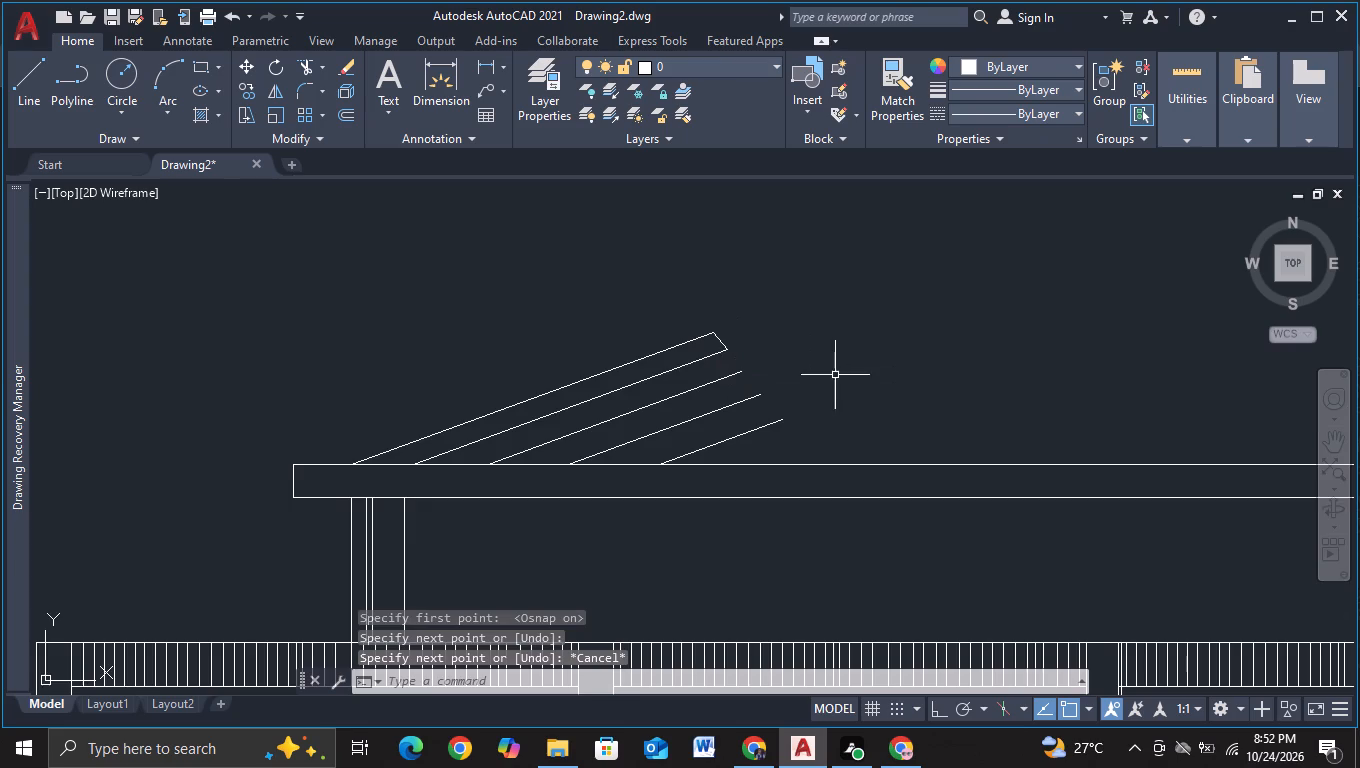
Copy the five slanted lines horizontally along the slab five times, the first four copies at offsets of about 5.68, 11.19, 17.09 and 23.33.
{"action": "scroll", "coordinate": [836, 375], "scroll_direction": "down", "scroll_amount": 1}
{"action": "middle_click_drag", "start_coordinate": [857, 383], "coordinate": [803, 388]}
{"action": "left_click_drag", "start_coordinate": [508, 332], "coordinate": [701, 395]}
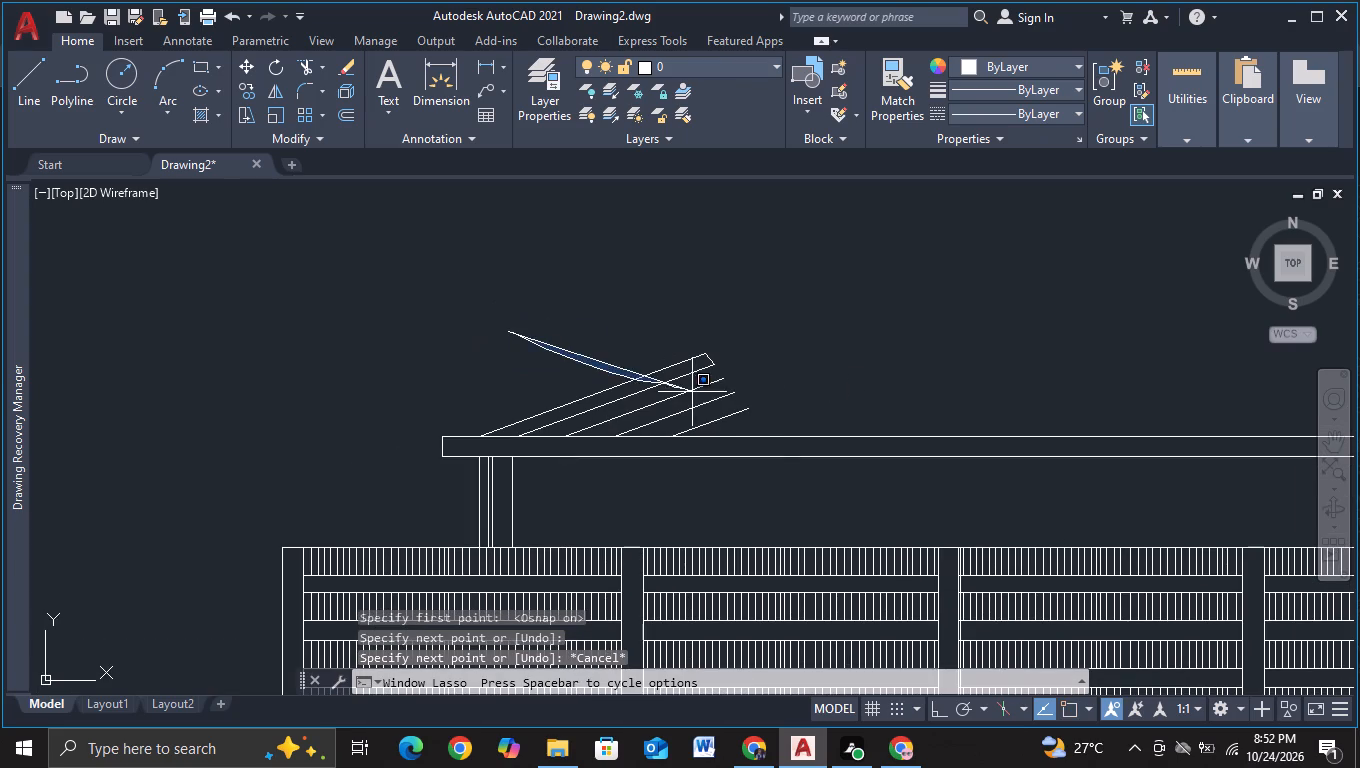
{"action": "left_click_drag", "start_coordinate": [701, 395], "coordinate": [779, 423]}
{"action": "left_click_drag", "start_coordinate": [768, 425], "coordinate": [540, 374]}
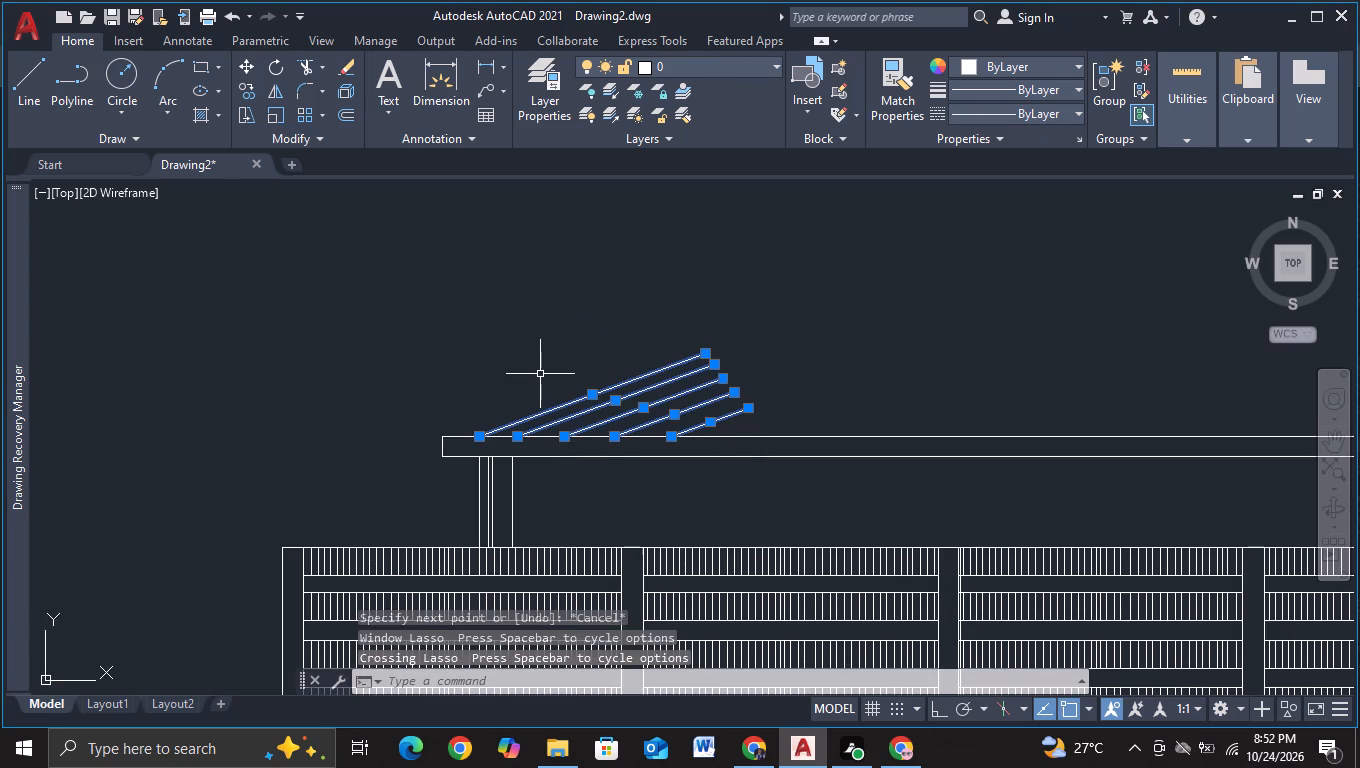
{"action": "key", "text": "c"}
{"action": "left_click", "coordinate": [673, 433]}
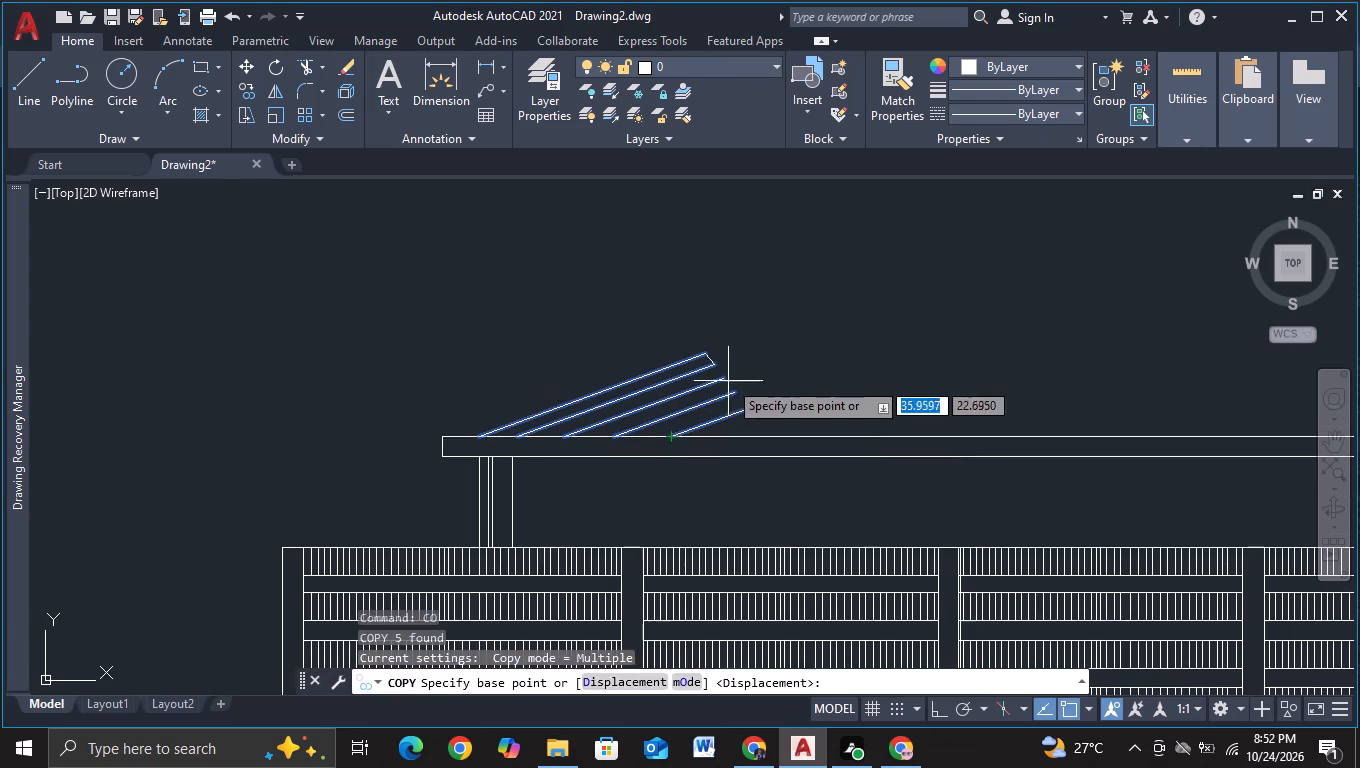
{"action": "left_click", "coordinate": [728, 380]}
{"action": "middle_click_drag", "start_coordinate": [980, 377], "coordinate": [530, 395]}
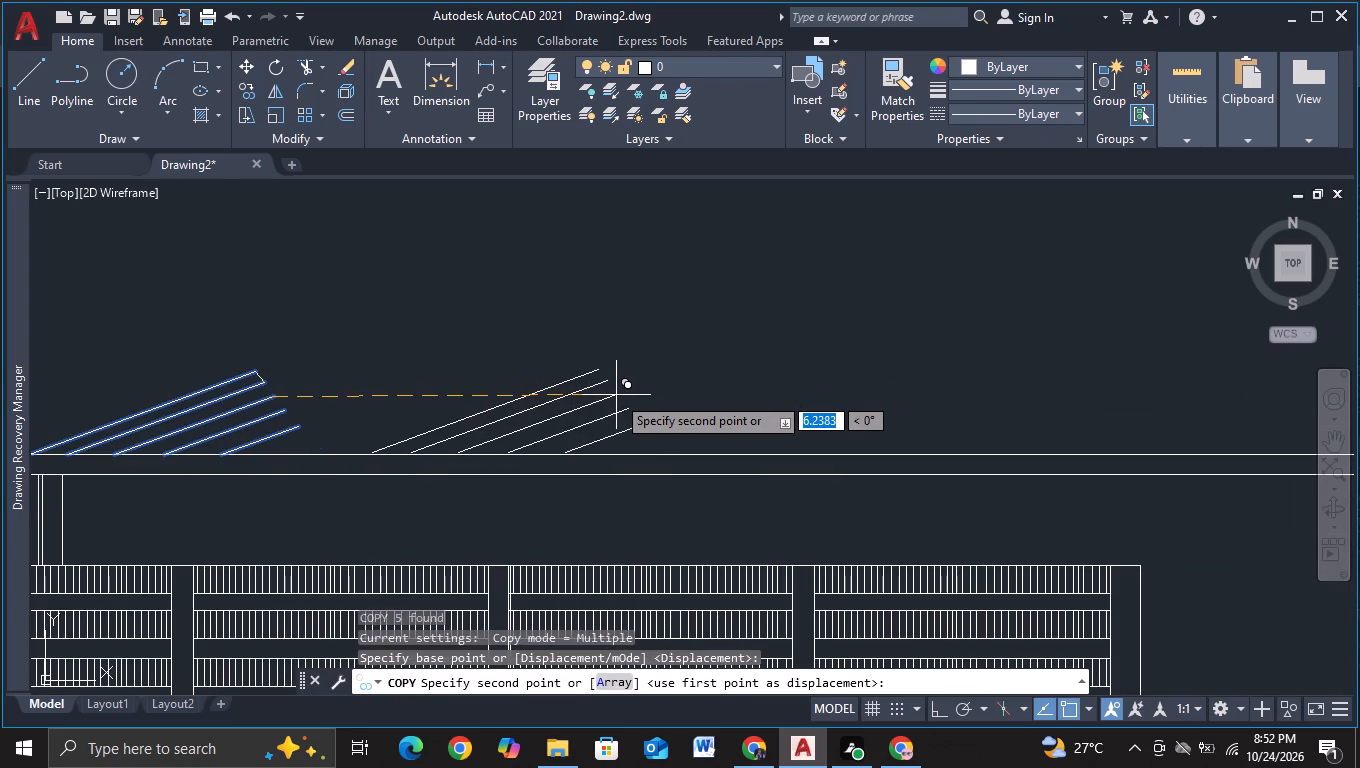
{"action": "key", "text": "F8"}
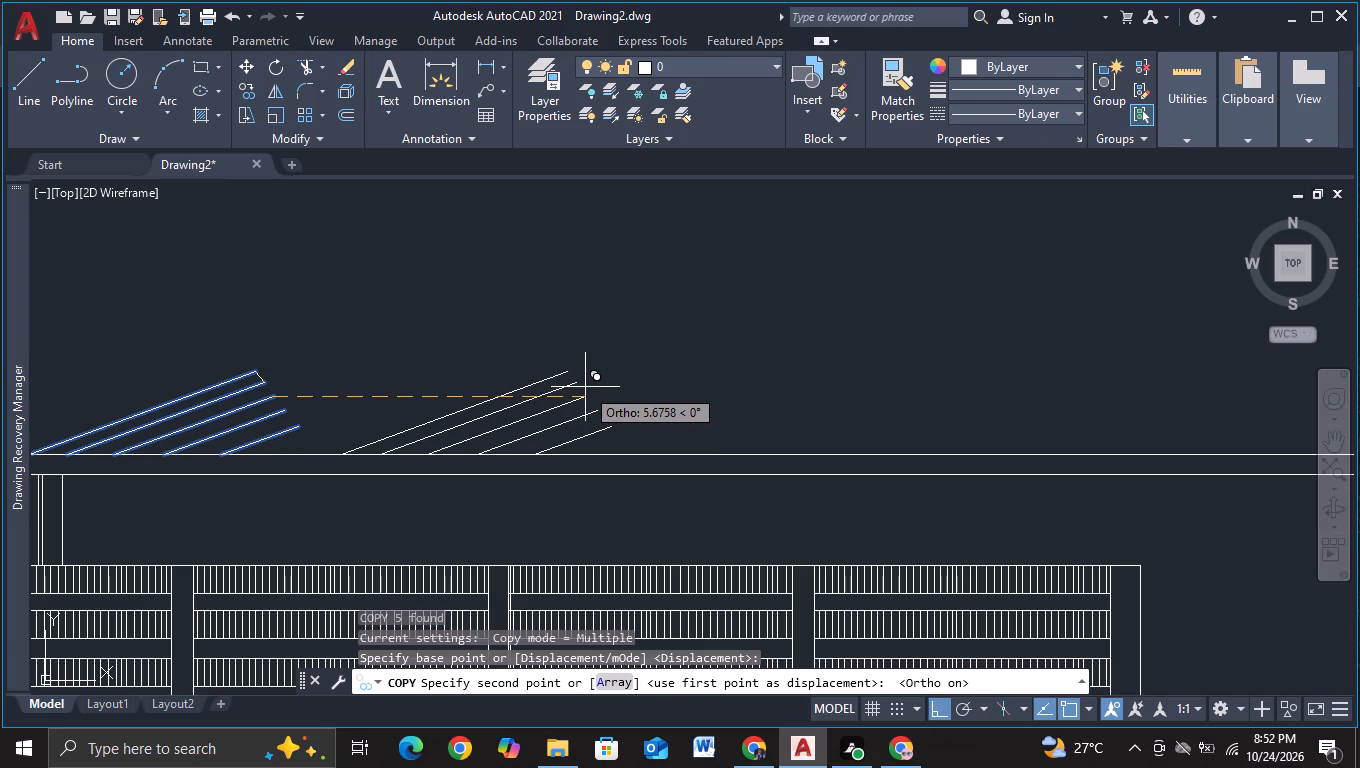
{"action": "left_click", "coordinate": [585, 387]}
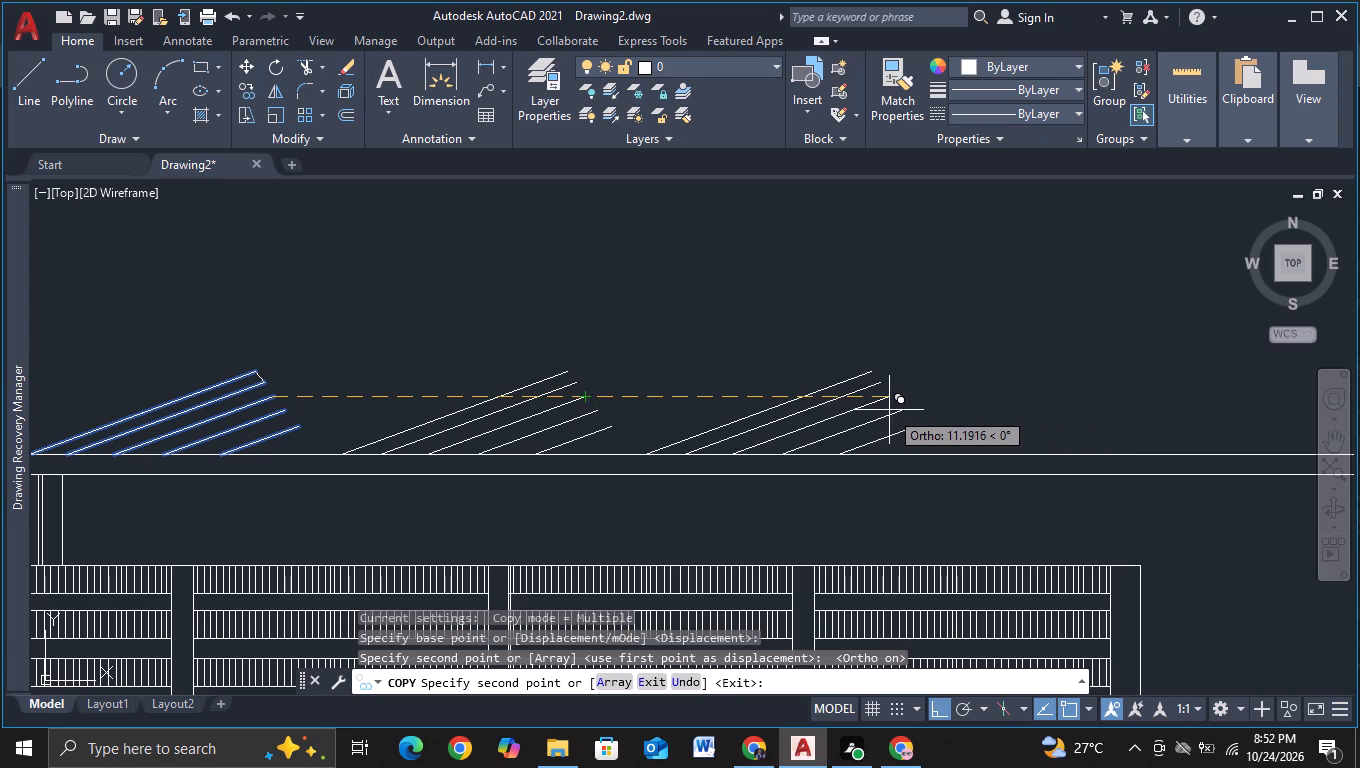
{"action": "left_click", "coordinate": [889, 410]}
{"action": "middle_click_drag", "start_coordinate": [952, 405], "coordinate": [880, 421]}
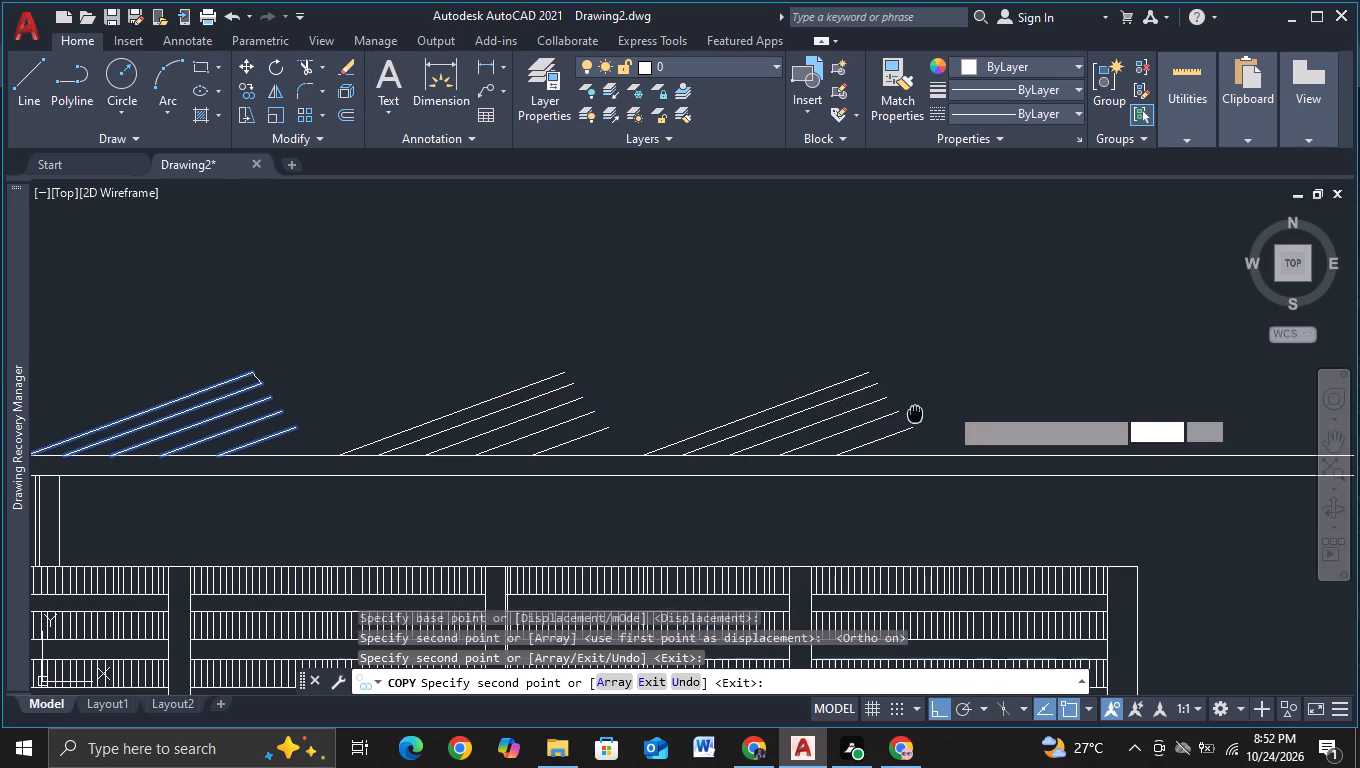
{"action": "middle_click_drag", "start_coordinate": [880, 421], "coordinate": [588, 406]}
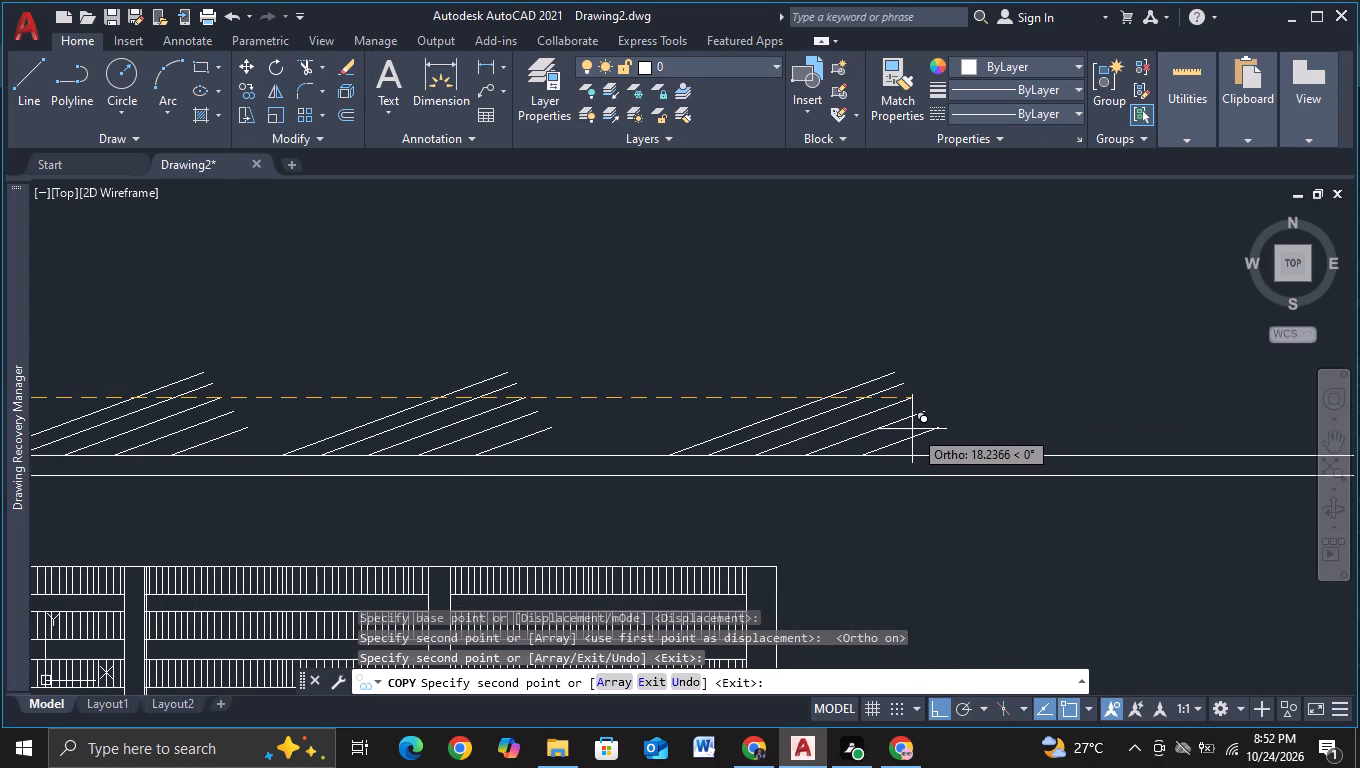
{"action": "left_click", "coordinate": [850, 426]}
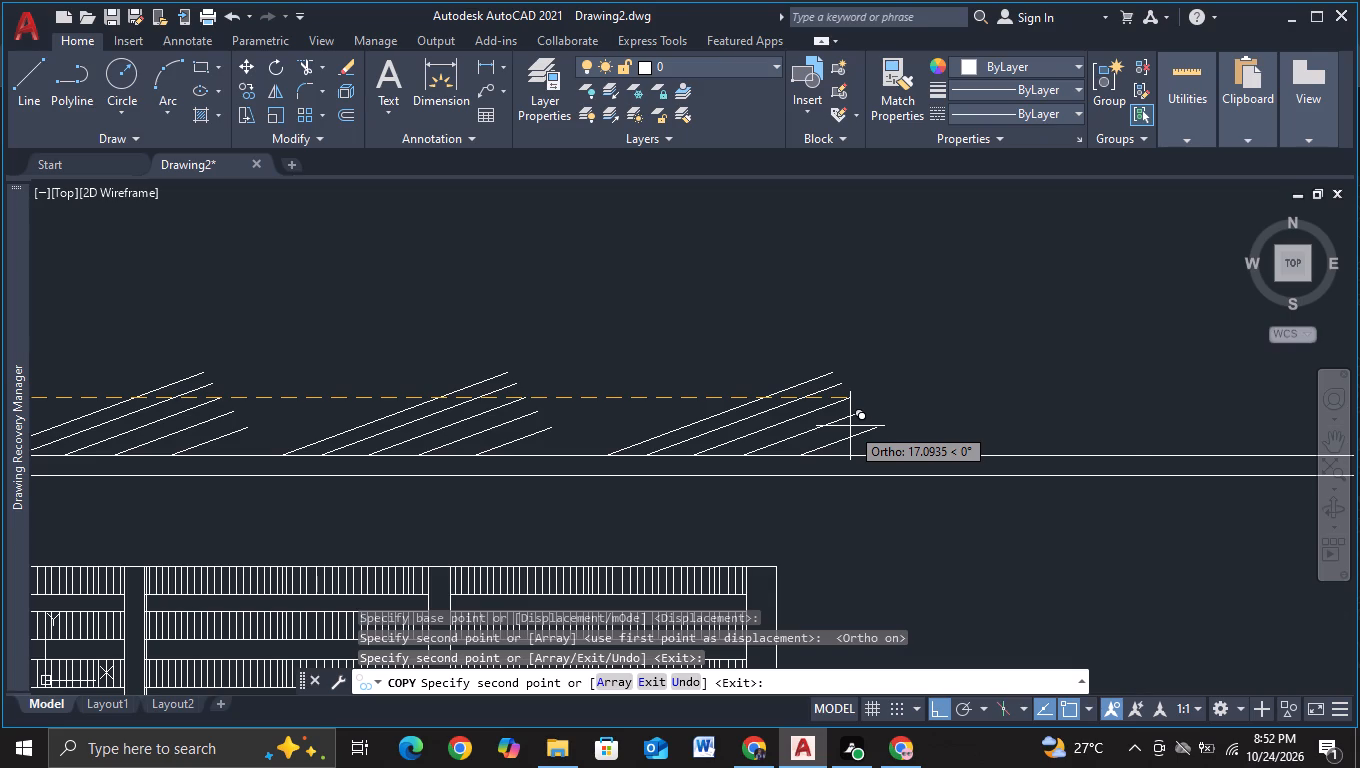
{"action": "middle_click_drag", "start_coordinate": [1092, 439], "coordinate": [477, 392]}
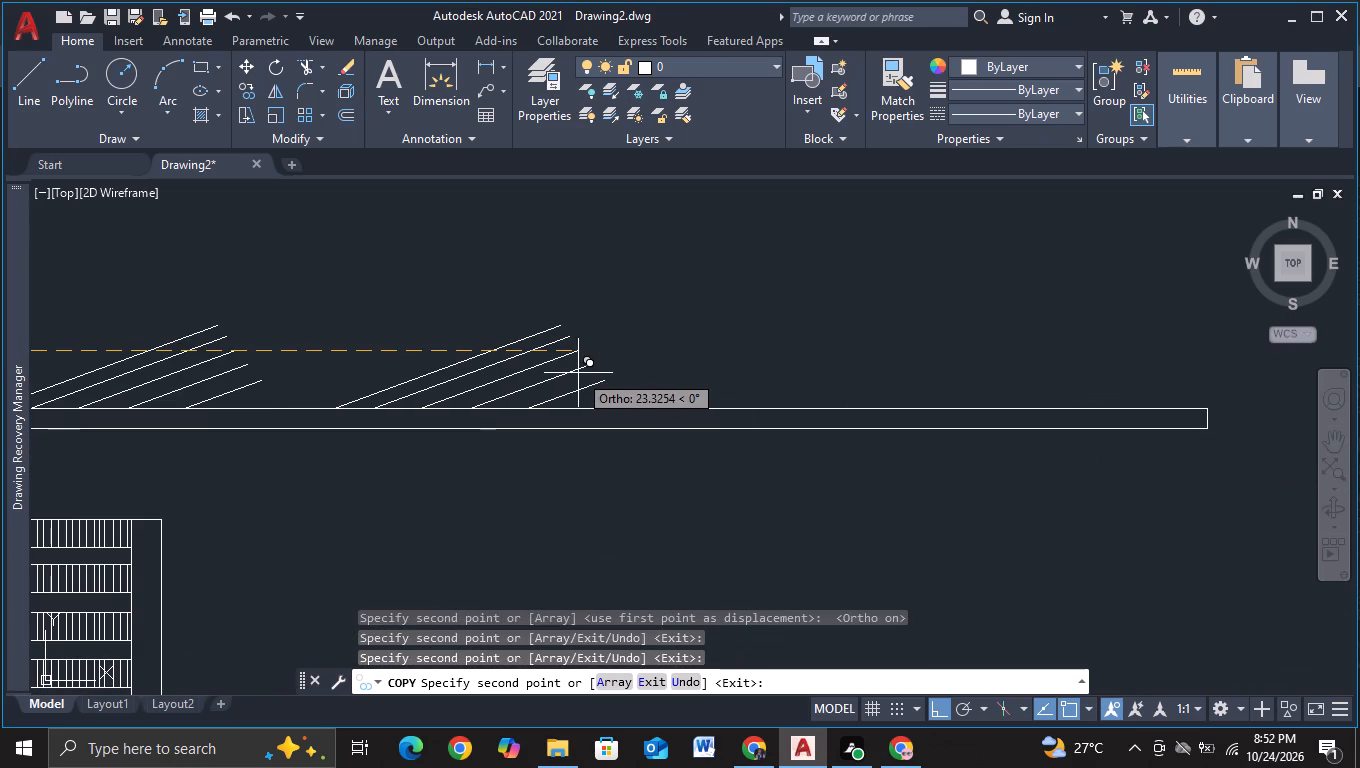
{"action": "left_click", "coordinate": [578, 373]}
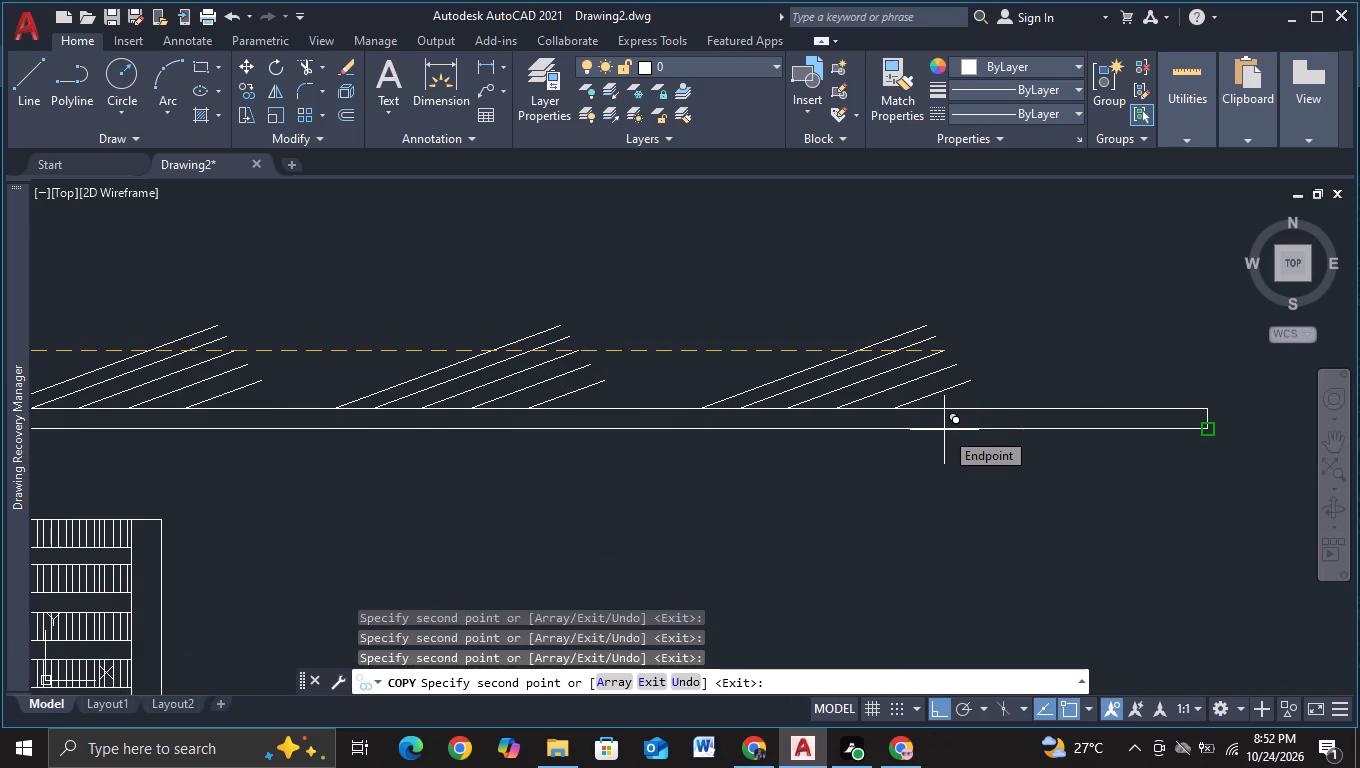
{"action": "key", "text": "F3"}
{"action": "left_click", "coordinate": [944, 430]}
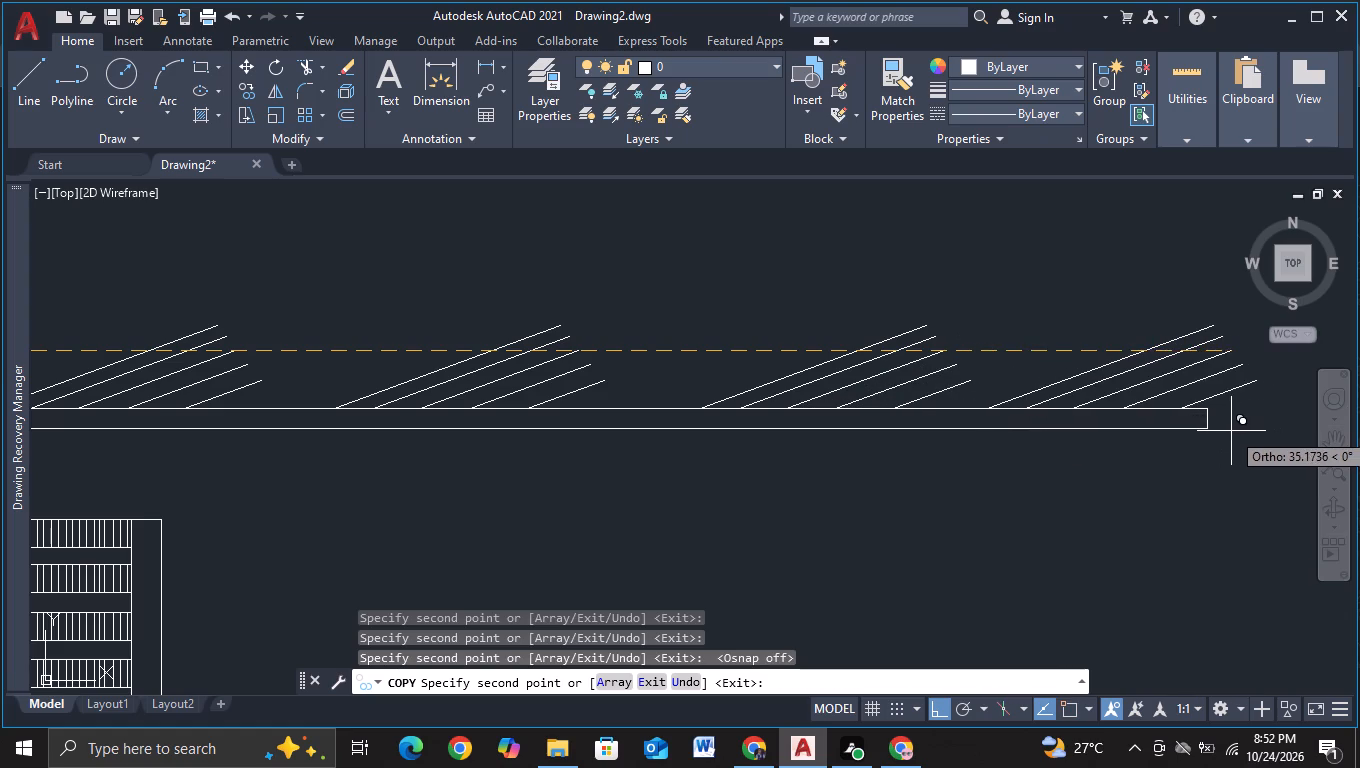
{"action": "key", "text": "Escape"}
Draw a short end line joining the upper ends of the two topmost slanted lines in the first copied group.
{"action": "scroll", "coordinate": [956, 536], "scroll_direction": "down", "scroll_amount": 2}
{"action": "middle_click_drag", "start_coordinate": [885, 546], "coordinate": [1006, 479]}
{"action": "scroll", "coordinate": [280, 266], "scroll_direction": "up", "scroll_amount": 2}
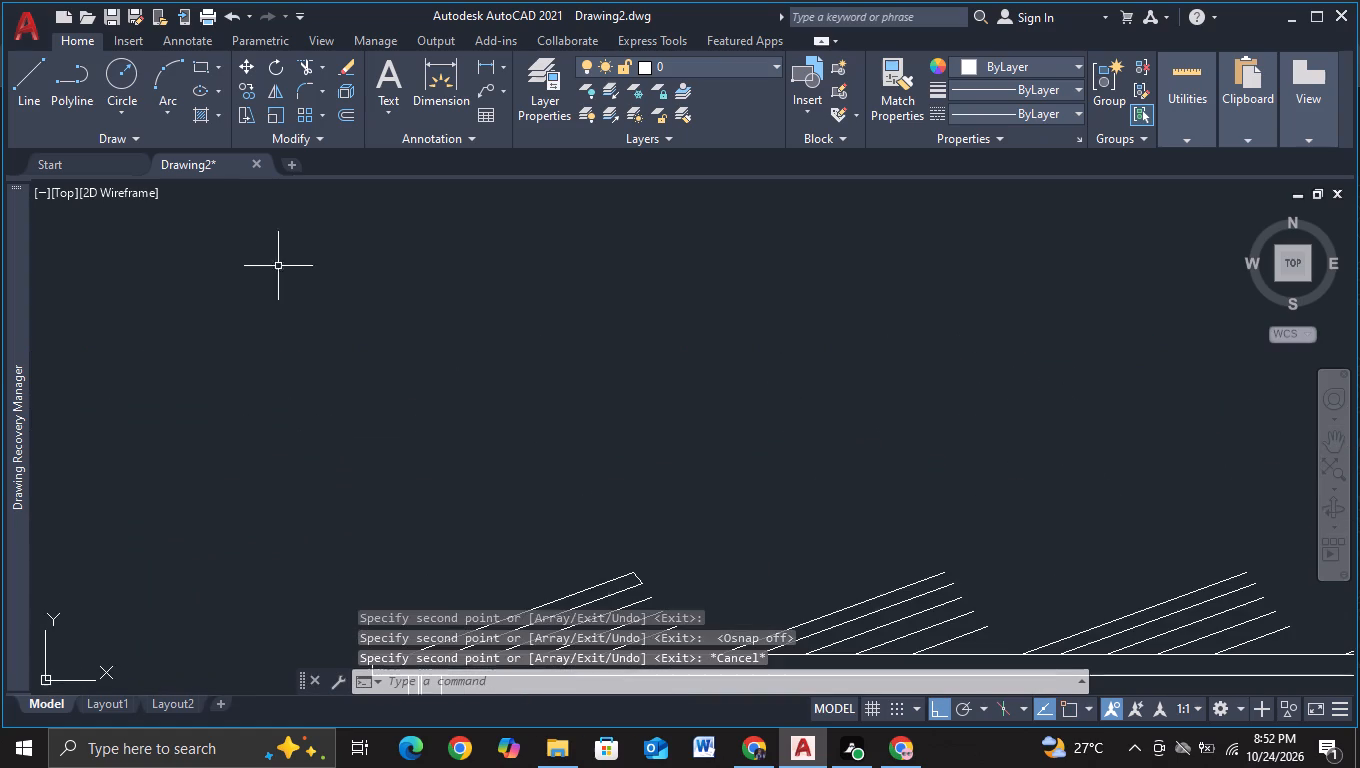
{"action": "left_click", "coordinate": [31, 110]}
{"action": "middle_click_drag", "start_coordinate": [820, 486], "coordinate": [195, 316]}
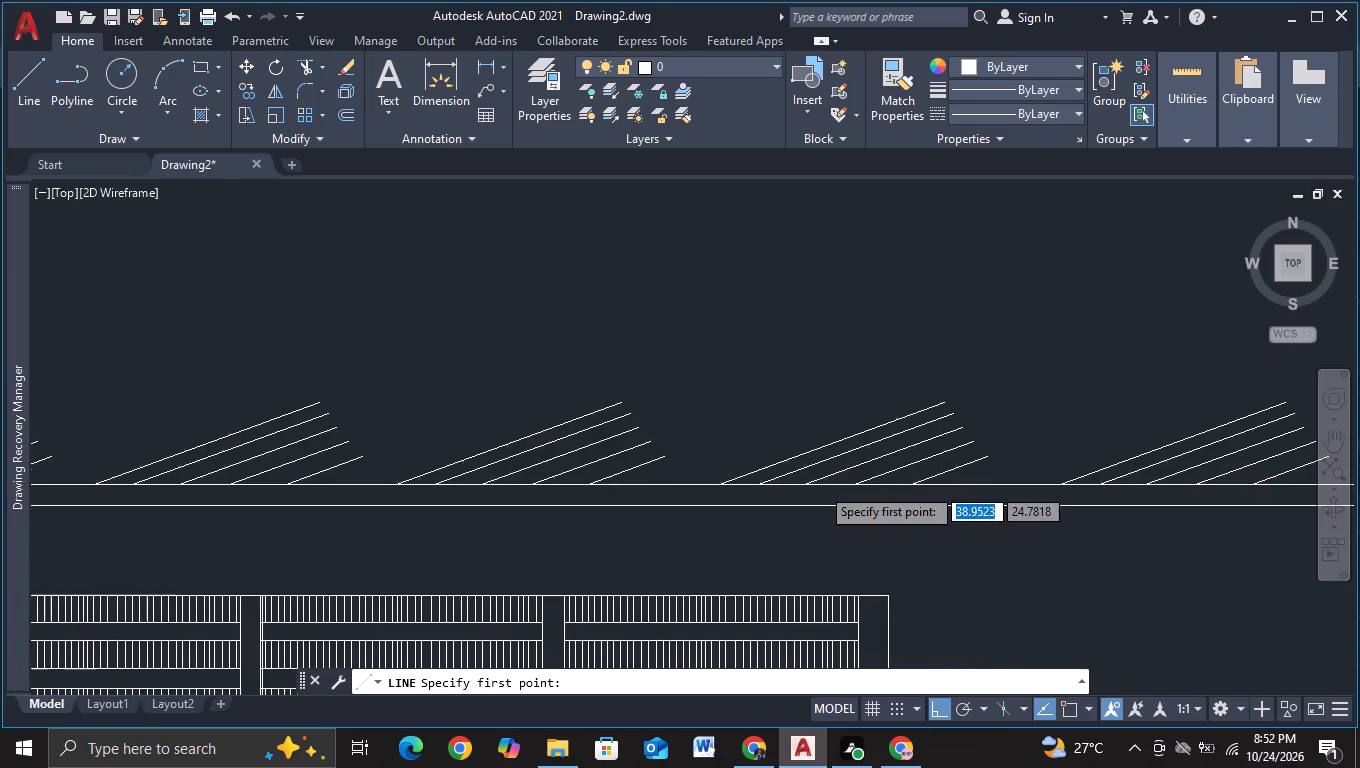
{"action": "scroll", "coordinate": [298, 379], "scroll_direction": "up", "scroll_amount": 2}
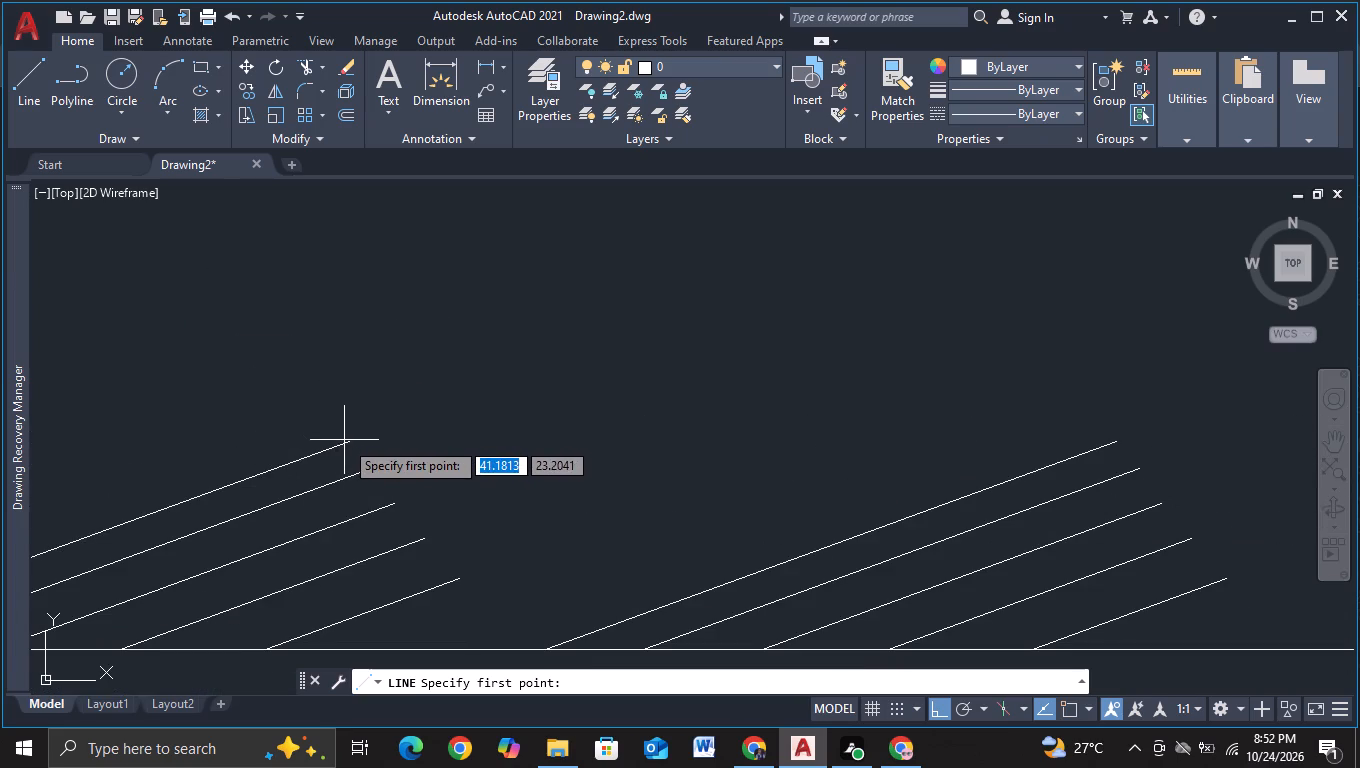
{"action": "key", "text": "F3"}
{"action": "left_click", "coordinate": [344, 440]}
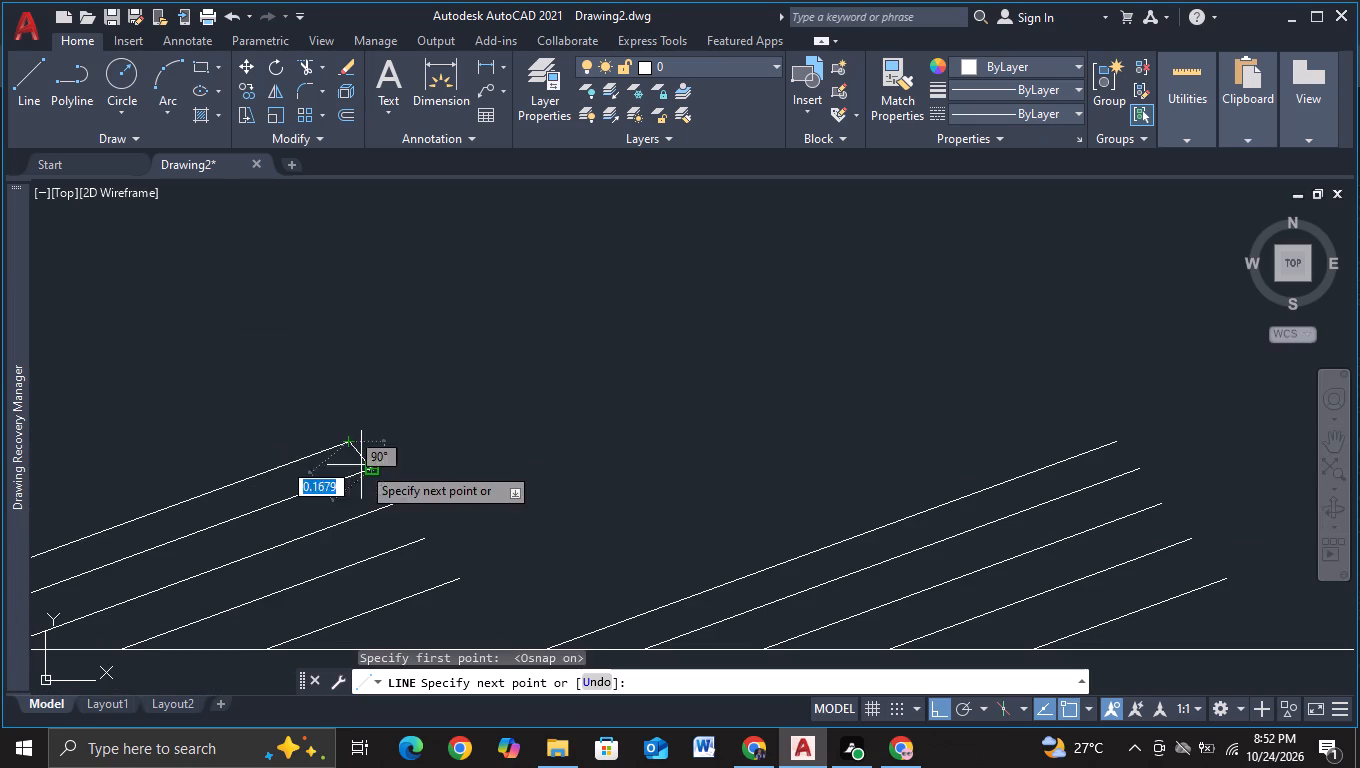
{"action": "left_click", "coordinate": [361, 465]}
{"action": "key", "text": "Escape"}
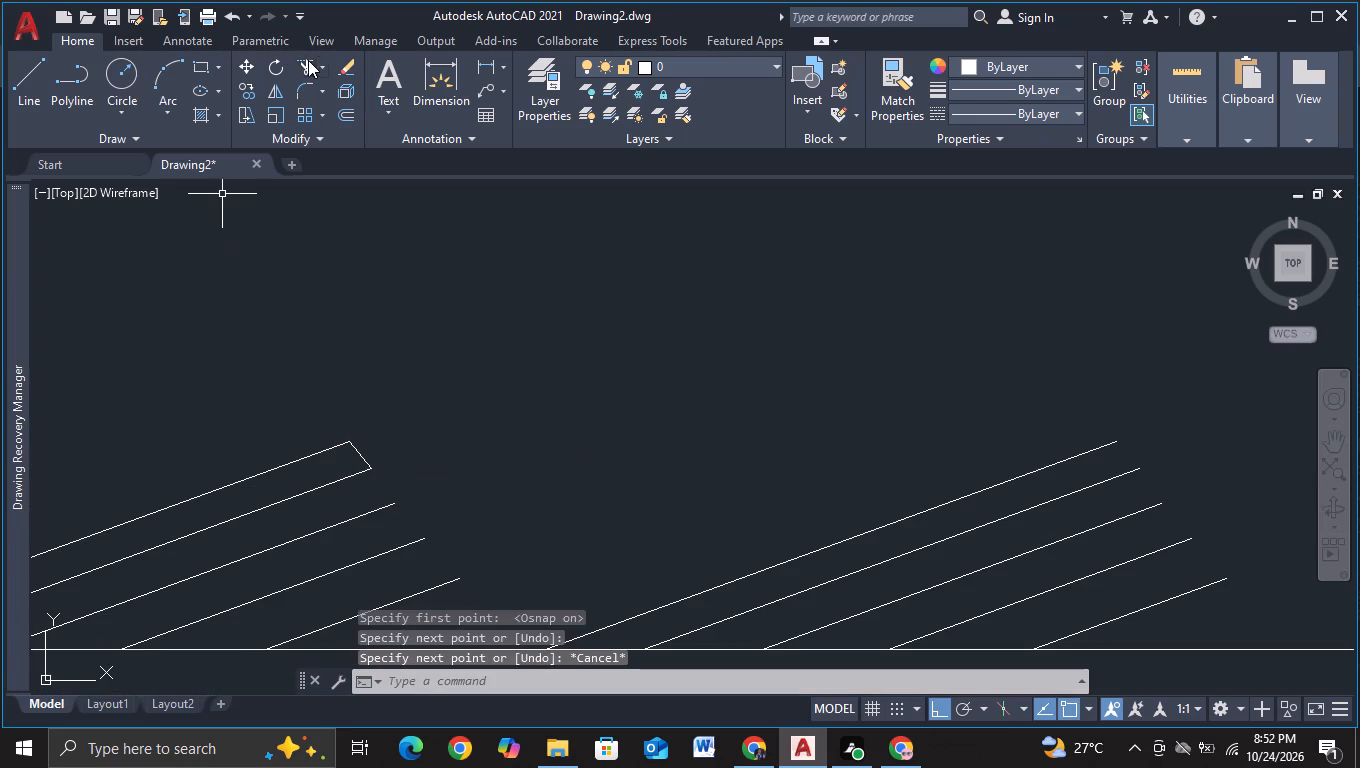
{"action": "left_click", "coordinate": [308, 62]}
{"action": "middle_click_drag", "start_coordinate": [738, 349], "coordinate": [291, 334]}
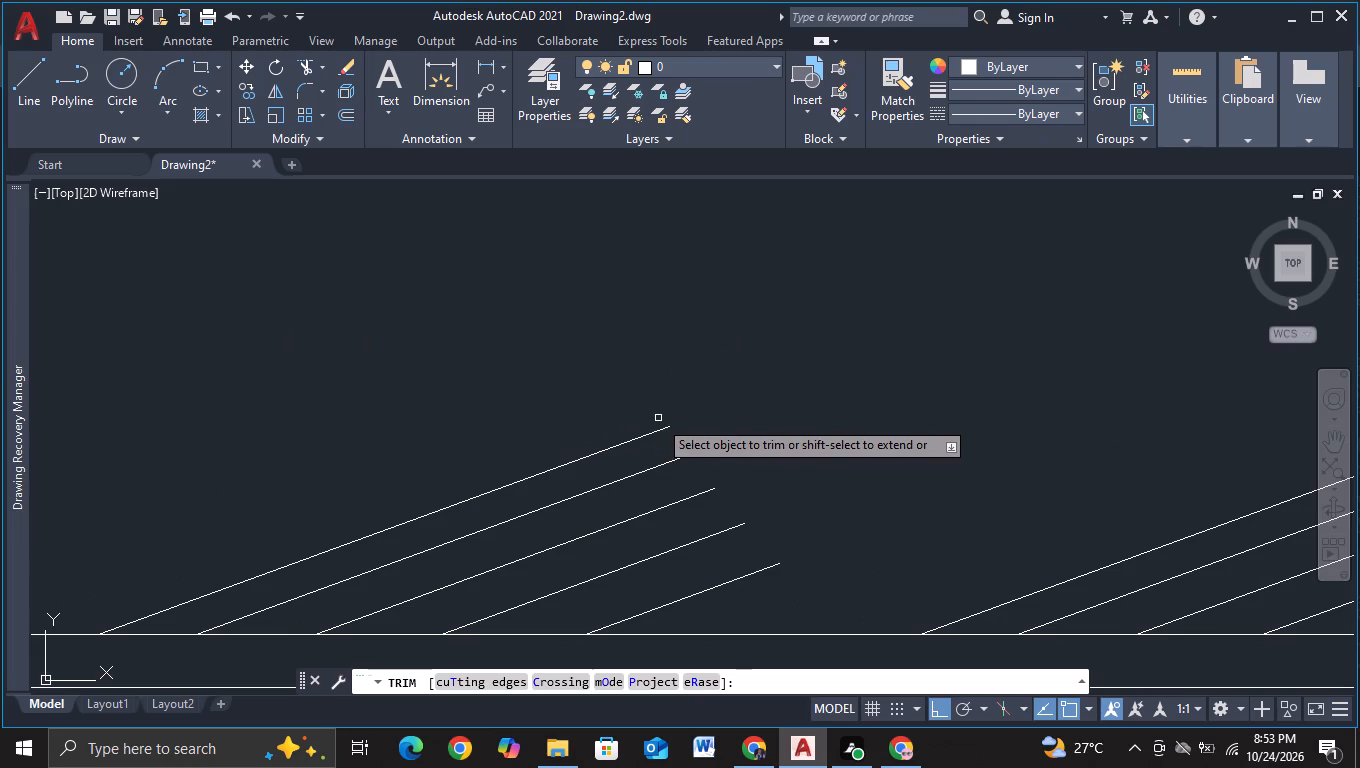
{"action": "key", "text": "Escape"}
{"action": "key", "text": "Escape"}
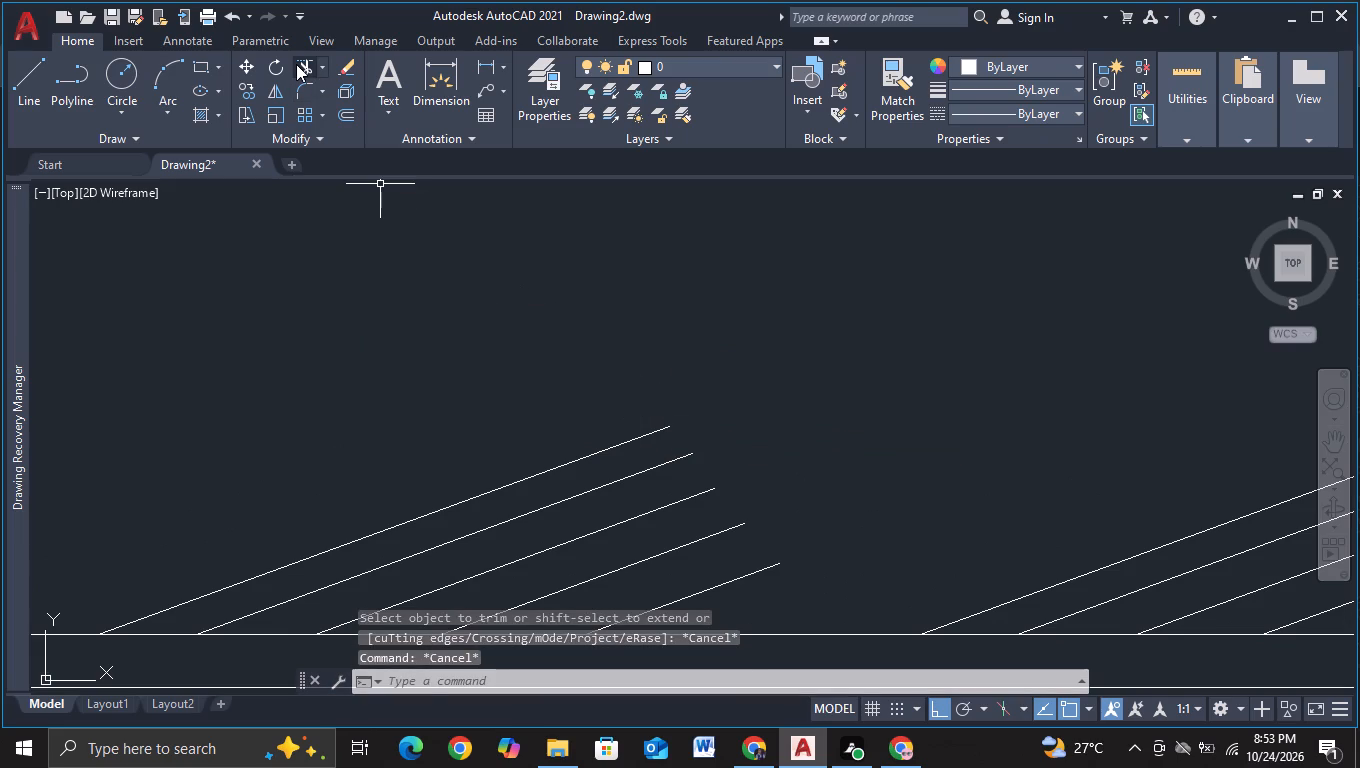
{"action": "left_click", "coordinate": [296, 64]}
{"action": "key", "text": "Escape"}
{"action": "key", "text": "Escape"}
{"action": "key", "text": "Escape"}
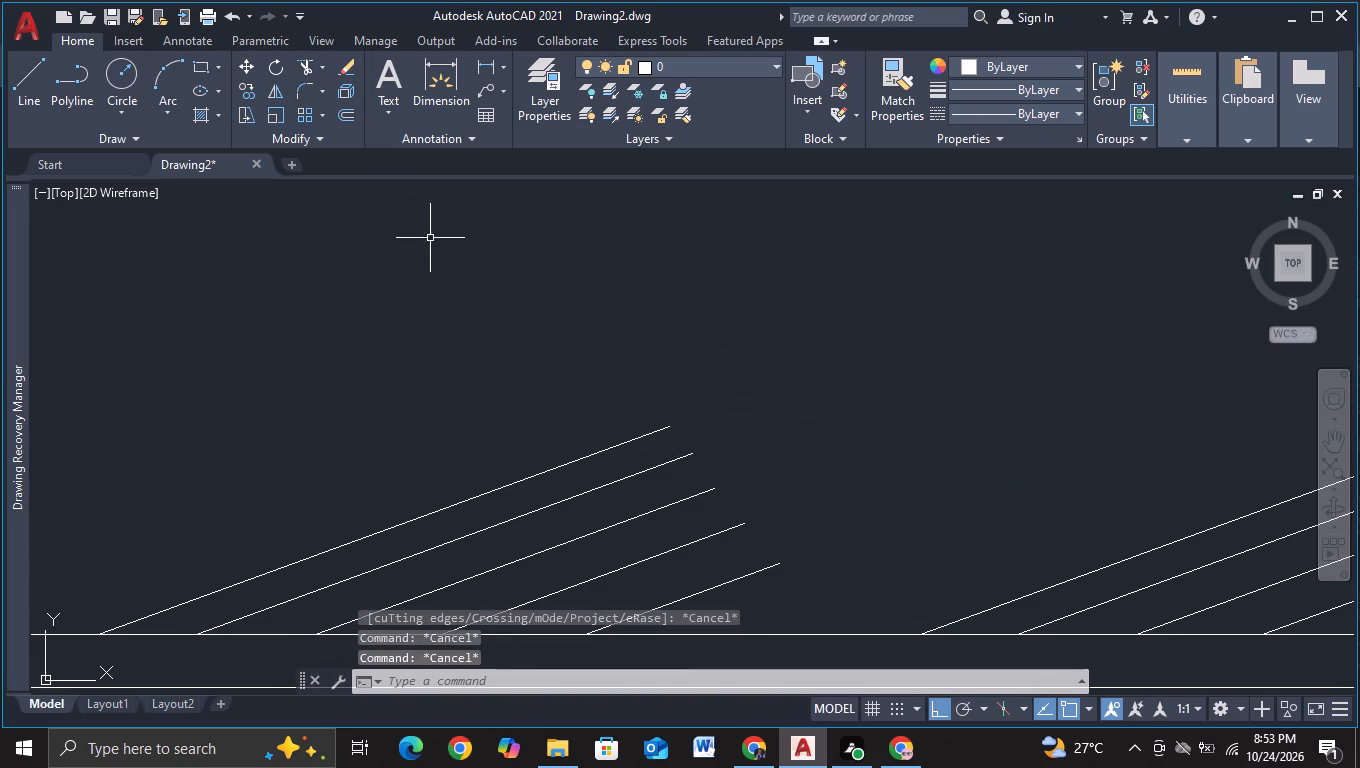
Draw the same short end line across the two topmost slanted lines in the second, third and fourth copied groups.
{"action": "left_click", "coordinate": [37, 86]}
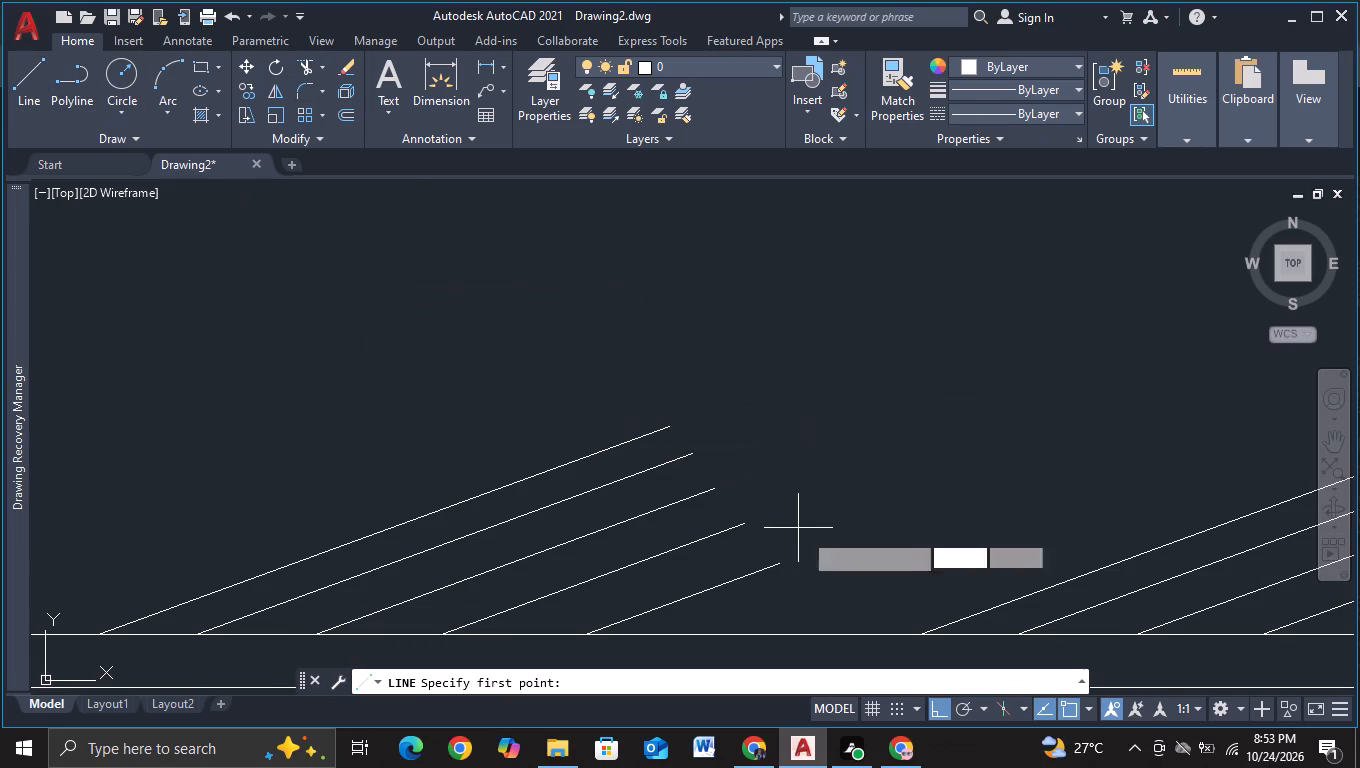
{"action": "left_click", "coordinate": [663, 429]}
{"action": "left_click", "coordinate": [688, 462]}
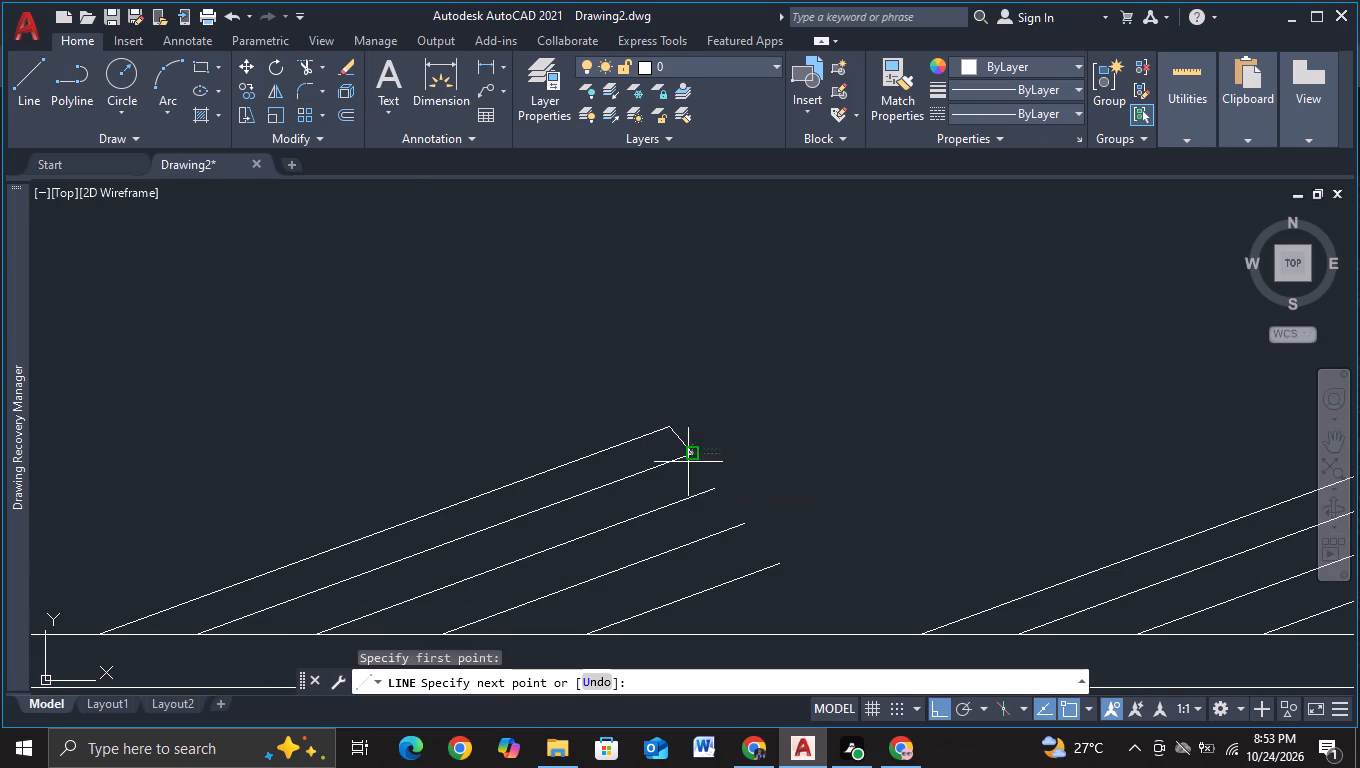
{"action": "key", "text": "Escape"}
{"action": "middle_click_drag", "start_coordinate": [706, 452], "coordinate": [118, 334]}
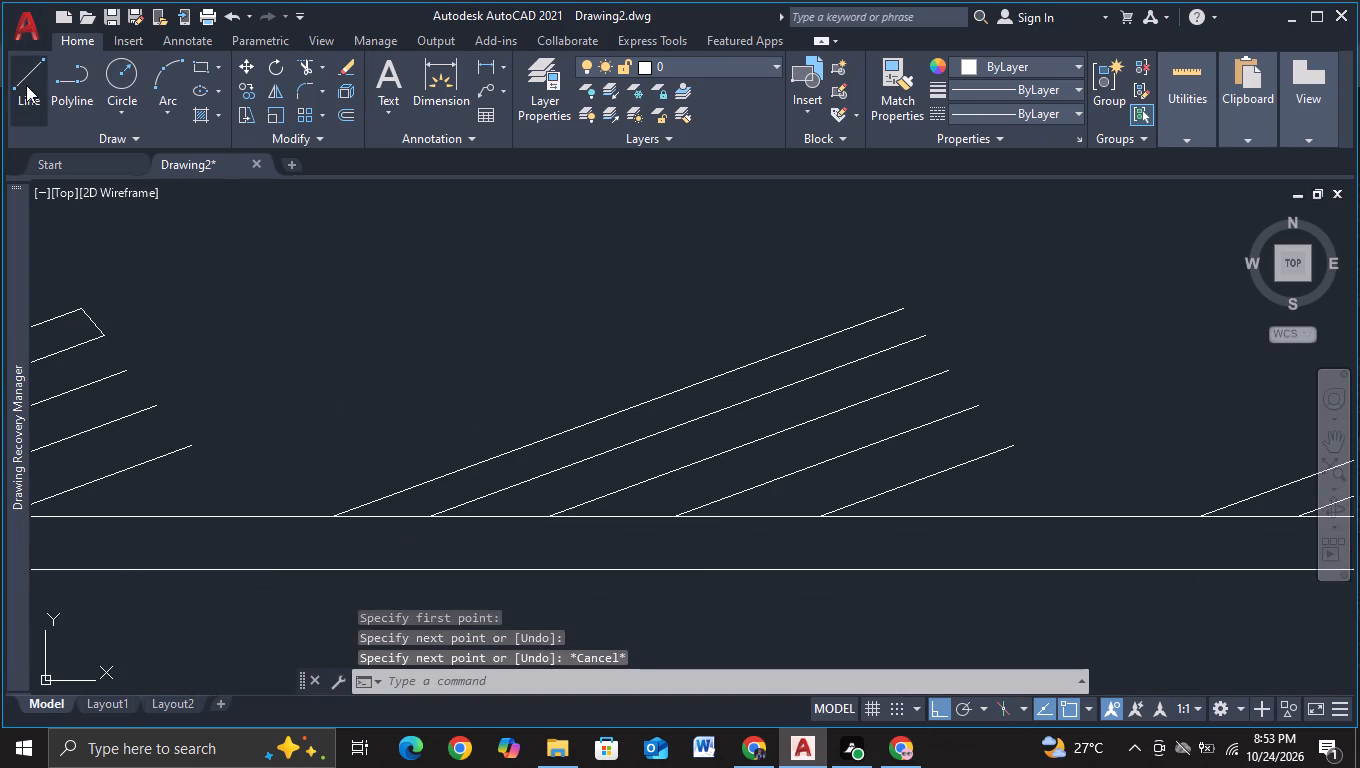
{"action": "left_click", "coordinate": [26, 85]}
{"action": "left_click", "coordinate": [910, 312]}
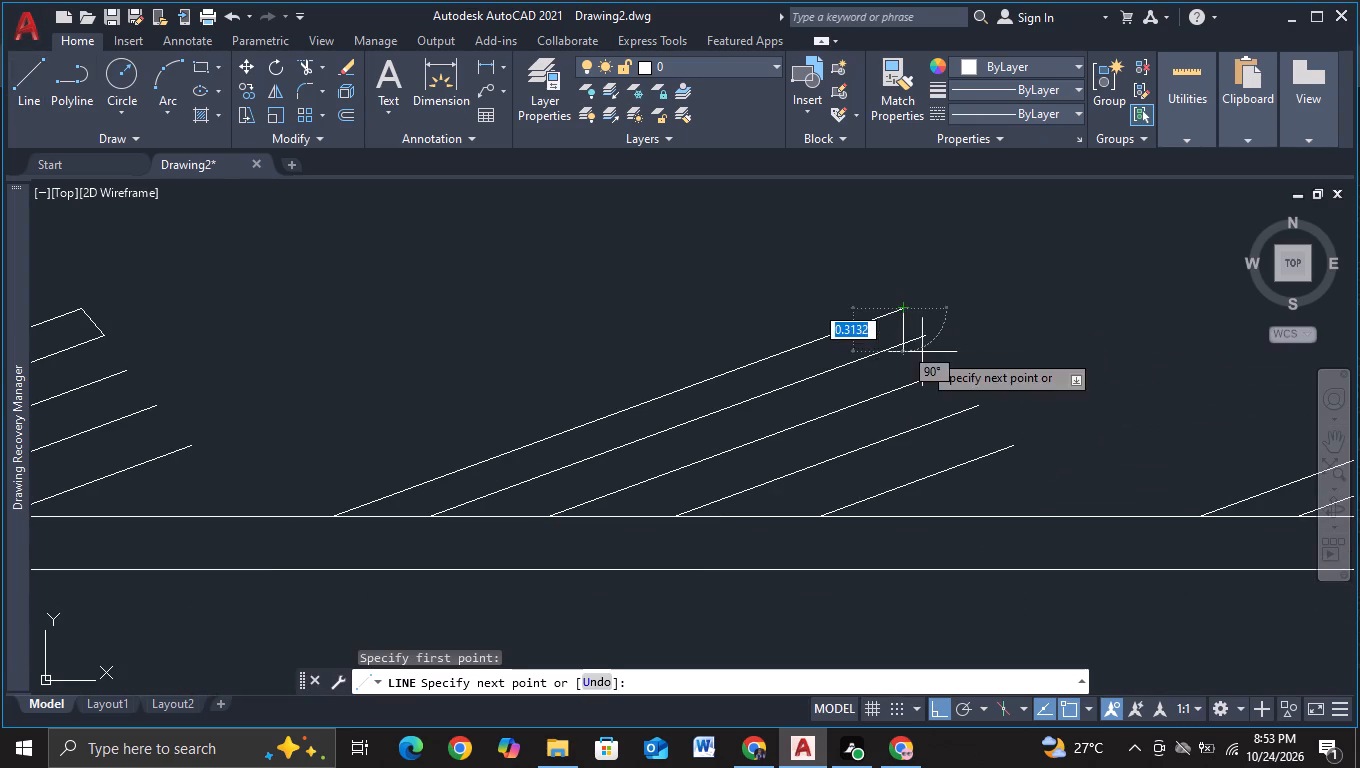
{"action": "left_click", "coordinate": [931, 346]}
{"action": "key", "text": "Escape"}
{"action": "middle_click_drag", "start_coordinate": [1056, 338], "coordinate": [400, 363]}
{"action": "left_click", "coordinate": [38, 97]}
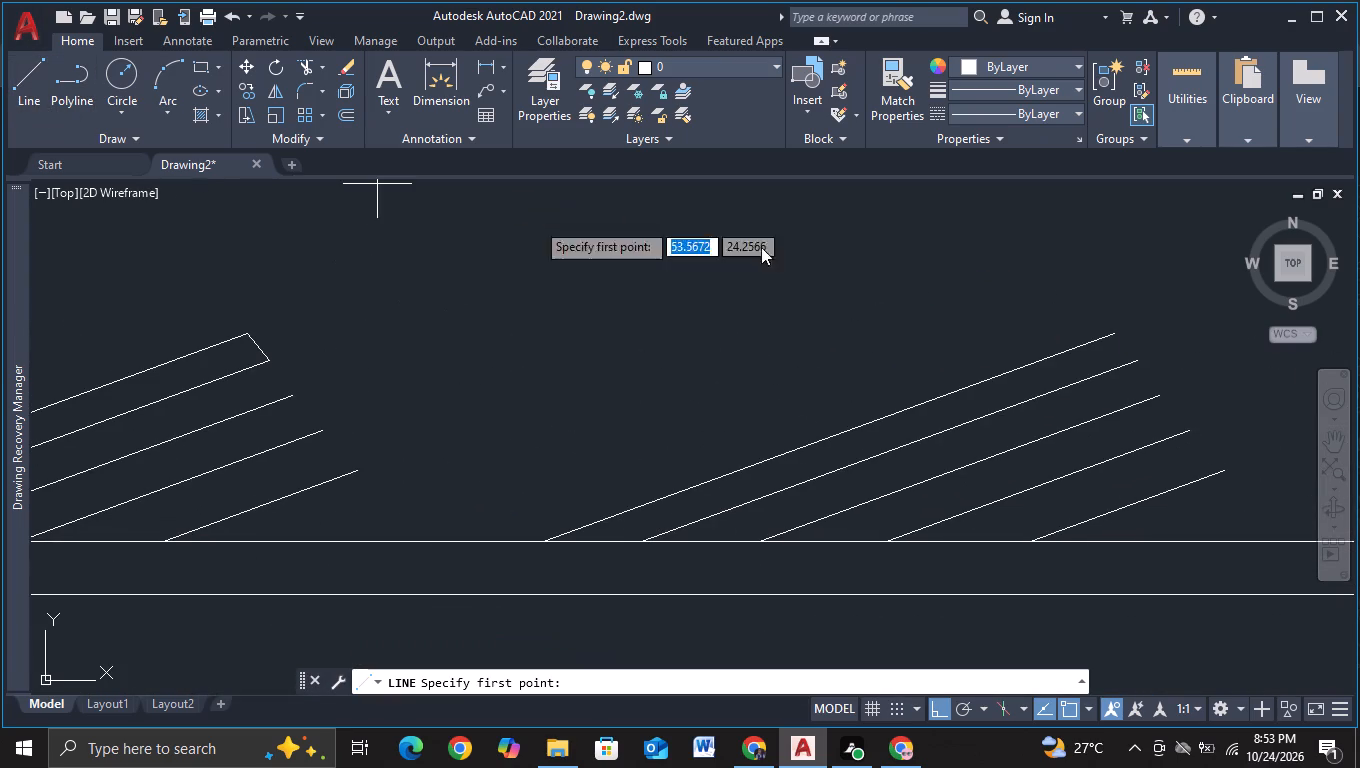
{"action": "left_click", "coordinate": [1121, 335]}
{"action": "left_click", "coordinate": [1139, 356]}
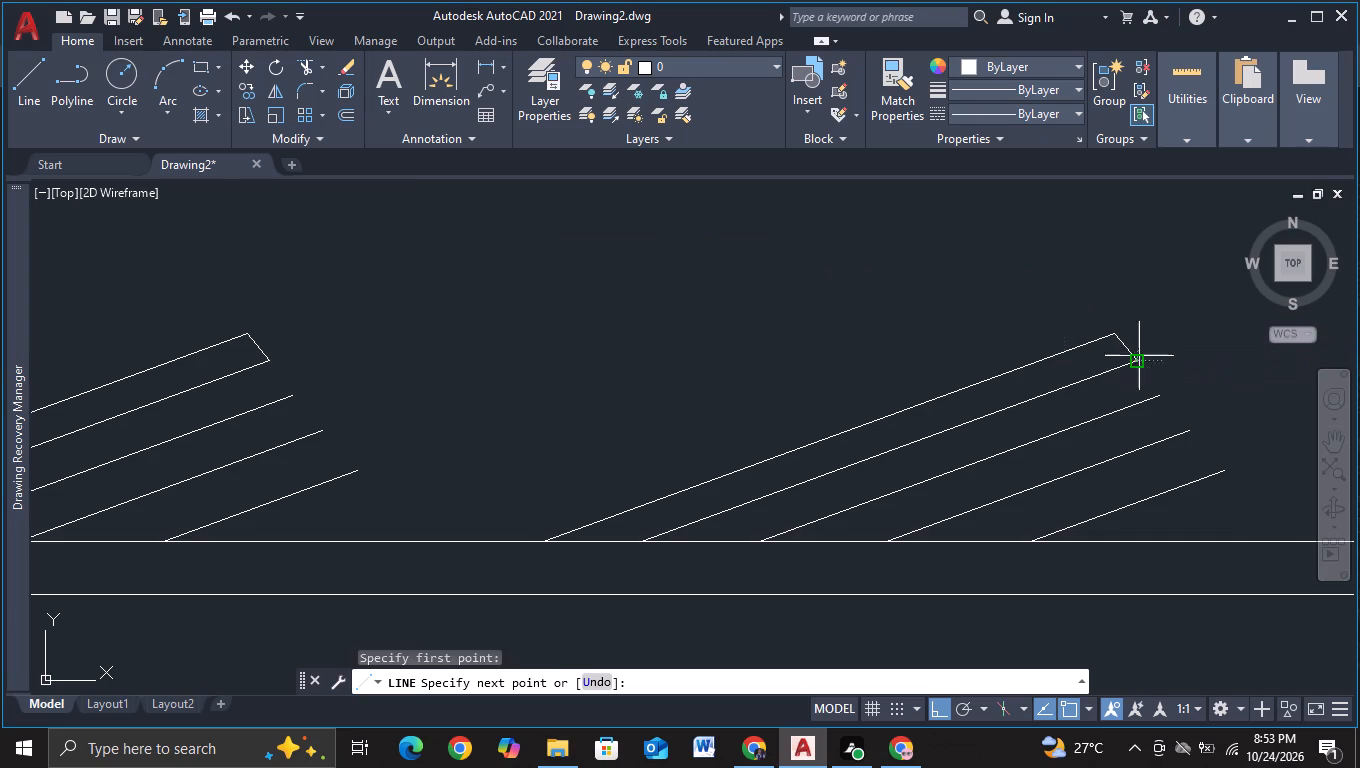
Draw the short end line joining the upper ends of the two topmost slanted lines in the last copied group.
{"action": "key", "text": "Escape"}
{"action": "scroll", "coordinate": [903, 332], "scroll_direction": "down", "scroll_amount": 2}
{"action": "middle_click_drag", "start_coordinate": [1123, 343], "coordinate": [748, 415]}
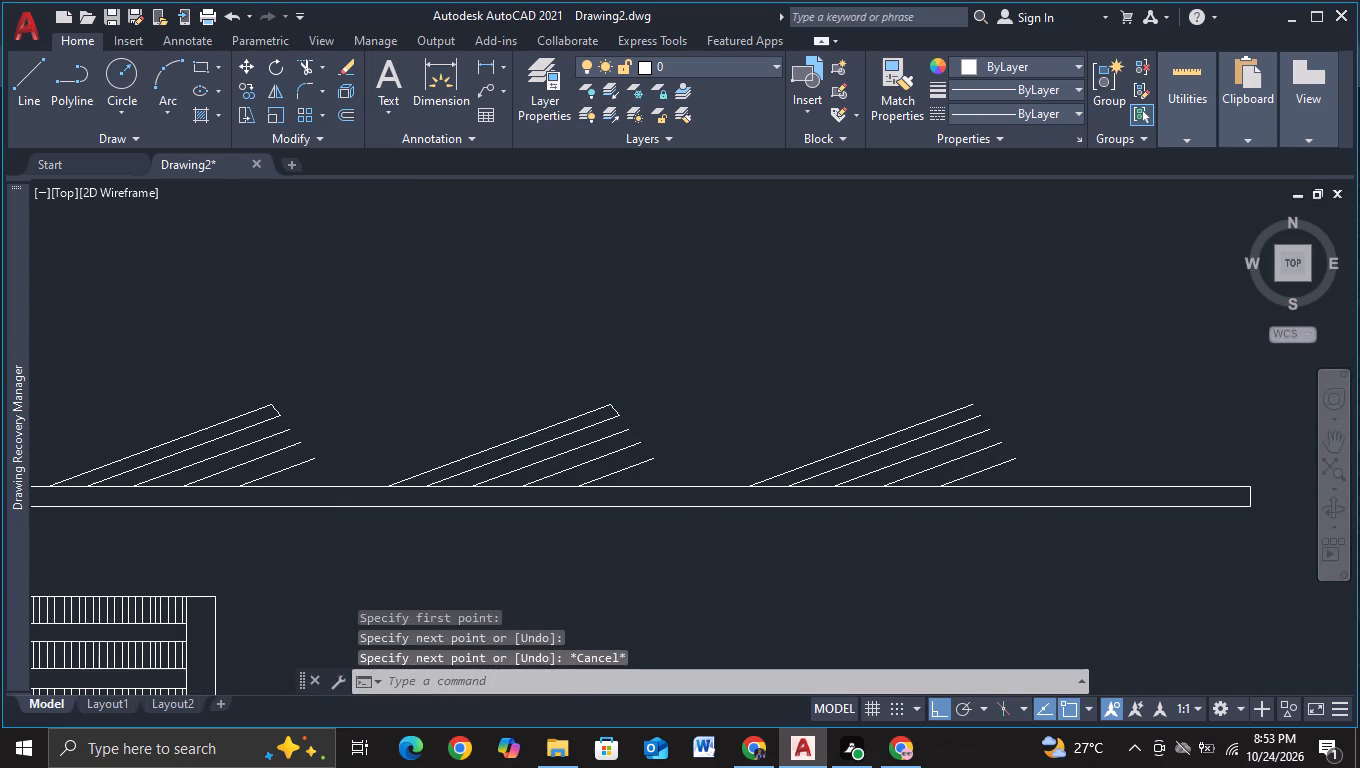
{"action": "left_click", "coordinate": [27, 116]}
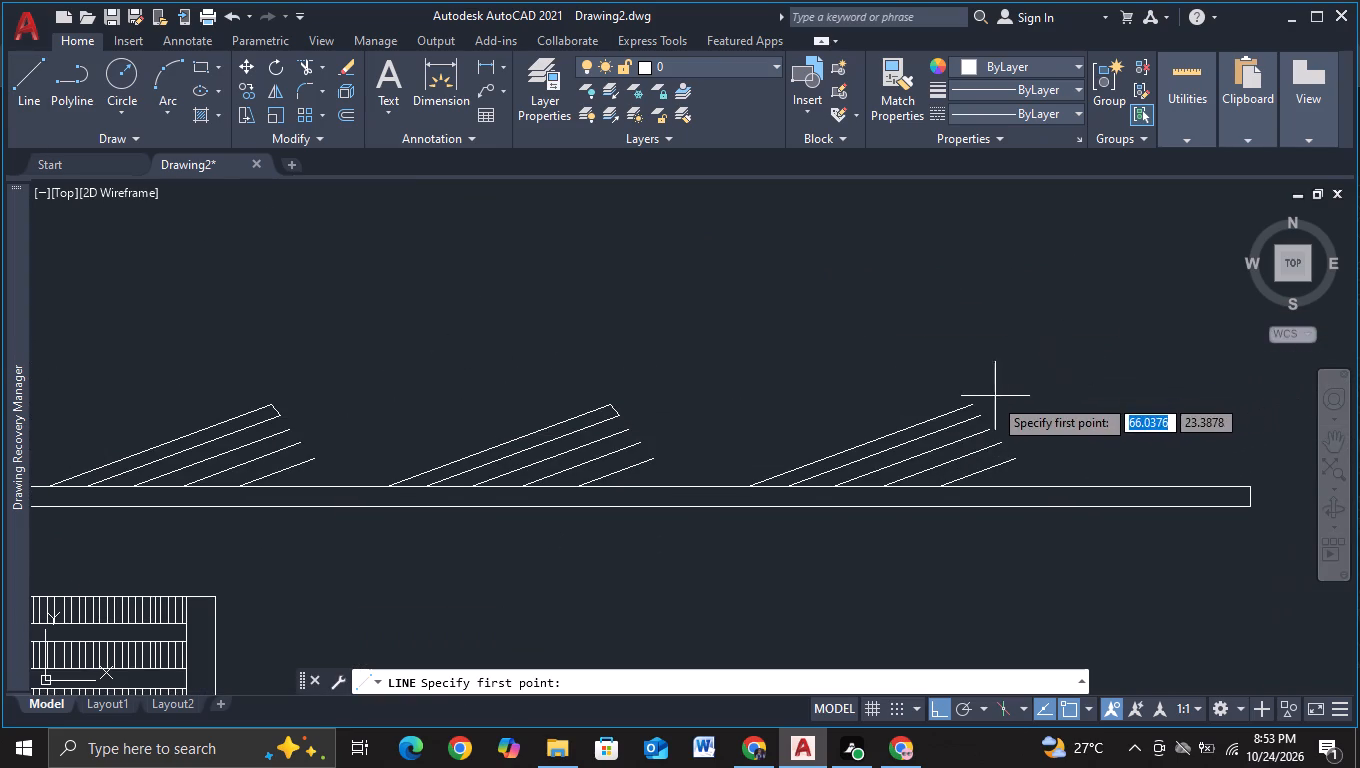
{"action": "left_click", "coordinate": [975, 402]}
{"action": "left_click", "coordinate": [981, 413]}
{"action": "key", "text": "Escape"}
Copy the slatted block's outermost vertical edge, on the open slab side, horizontally twice at offsets of about 8.68 and 17.42 under the slab.
{"action": "scroll", "coordinate": [837, 400], "scroll_direction": "down", "scroll_amount": 2}
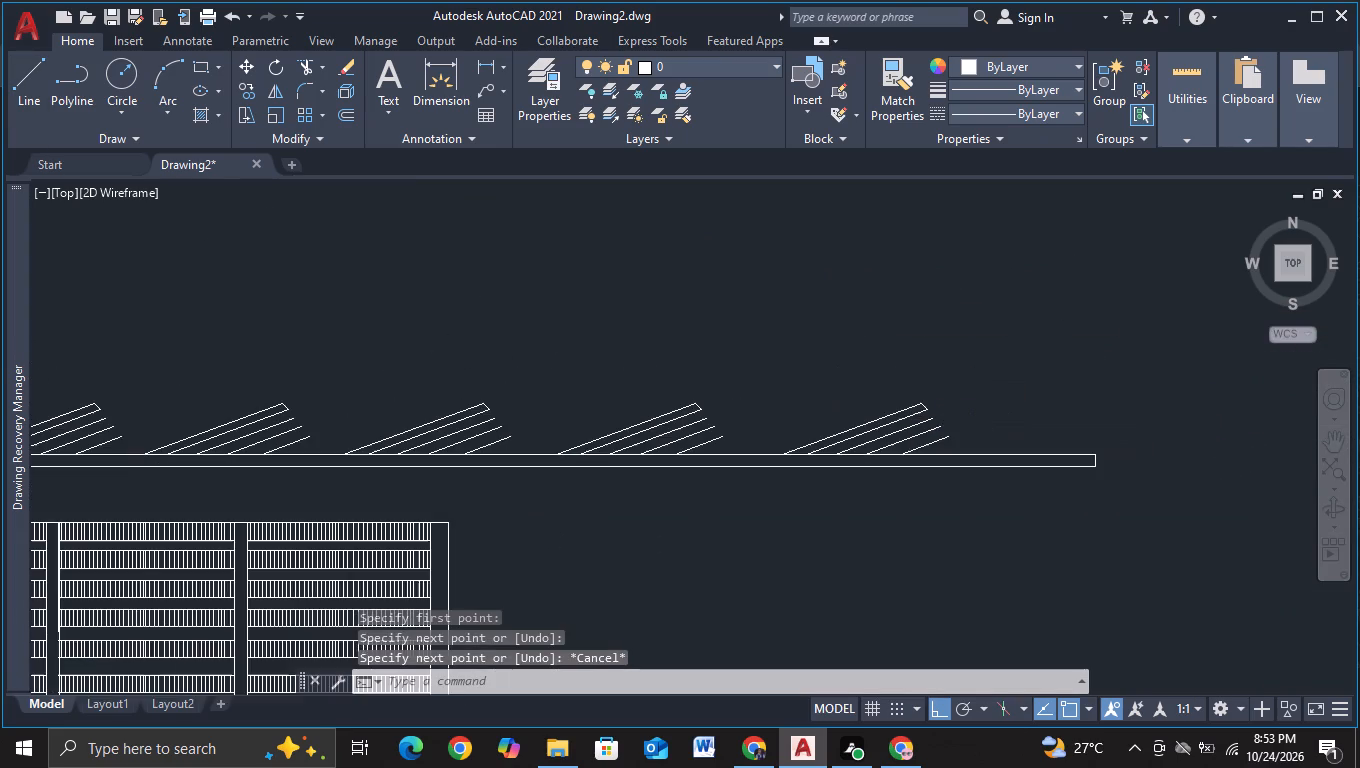
{"action": "middle_click_drag", "start_coordinate": [811, 384], "coordinate": [974, 322]}
{"action": "middle_click_drag", "start_coordinate": [986, 472], "coordinate": [960, 406]}
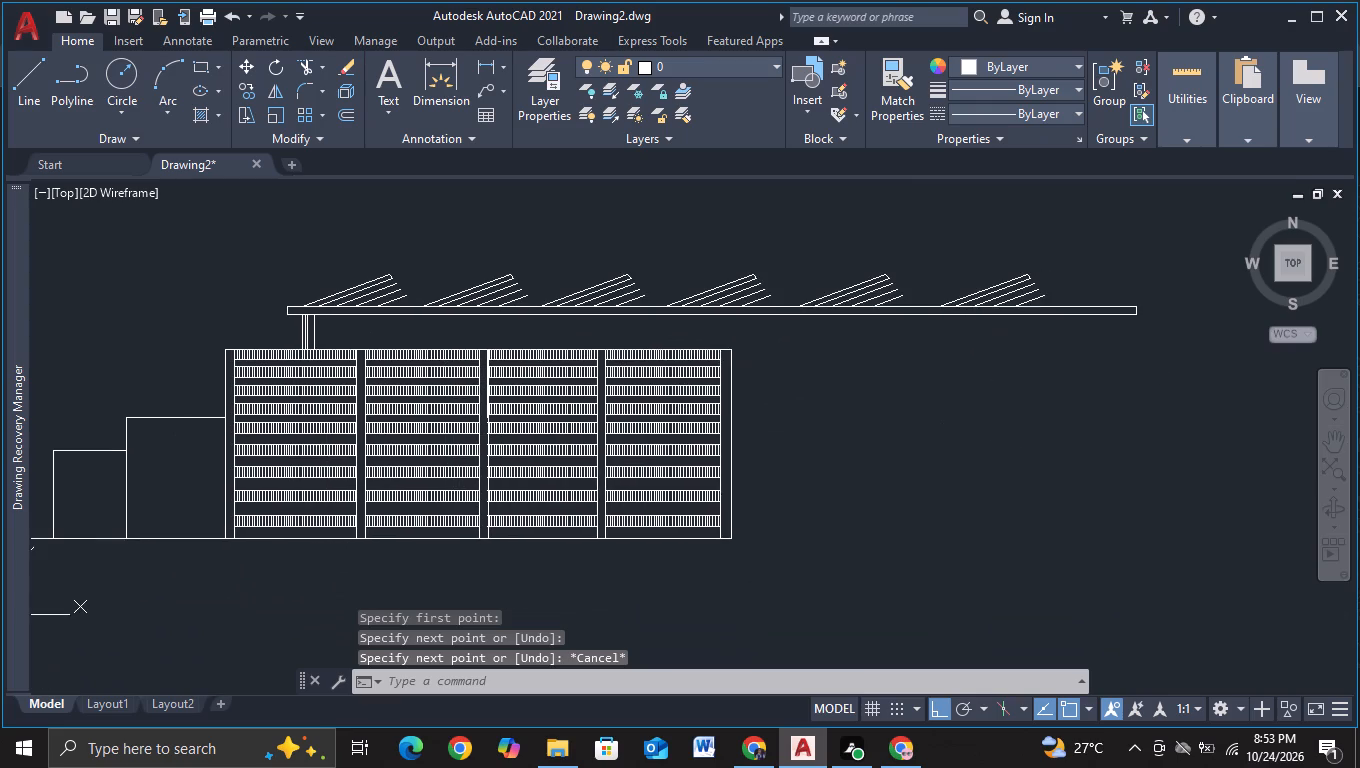
{"action": "left_click", "coordinate": [31, 89]}
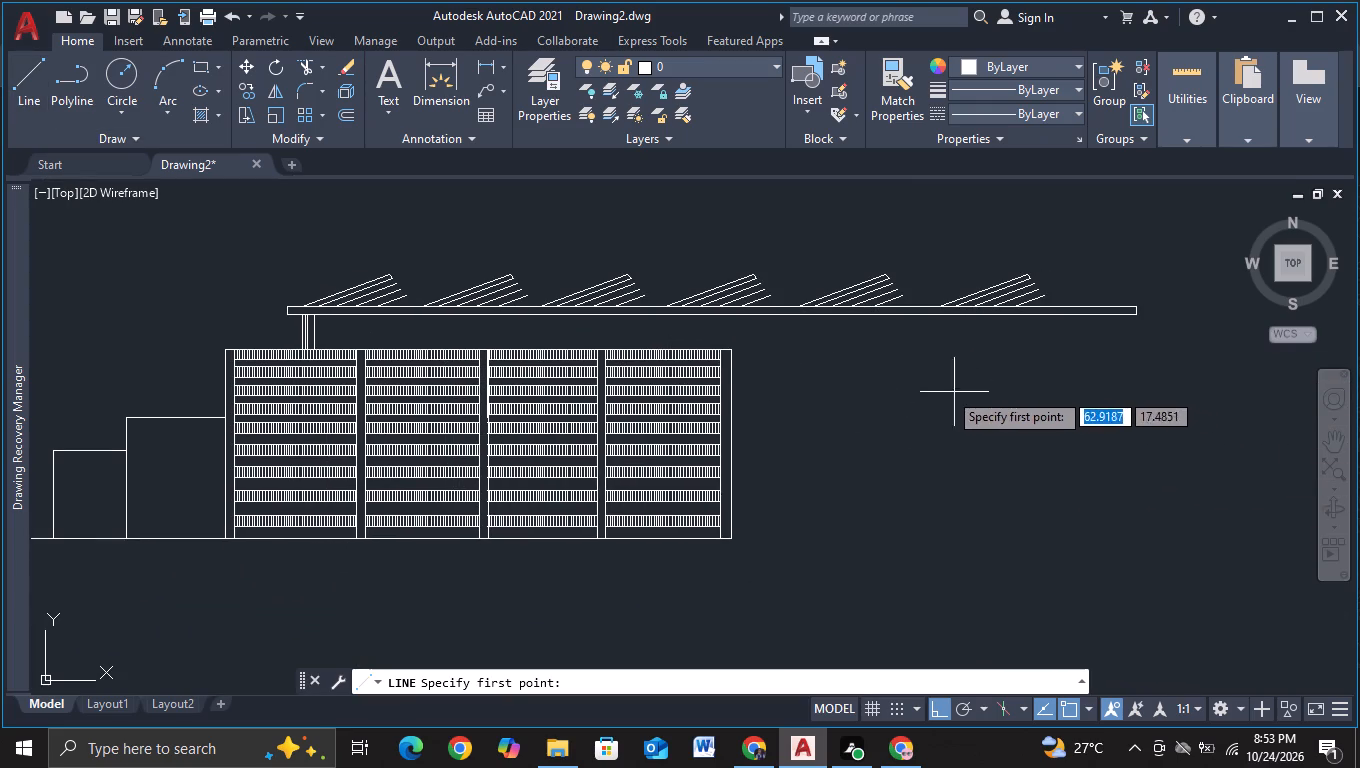
{"action": "key", "text": "Escape"}
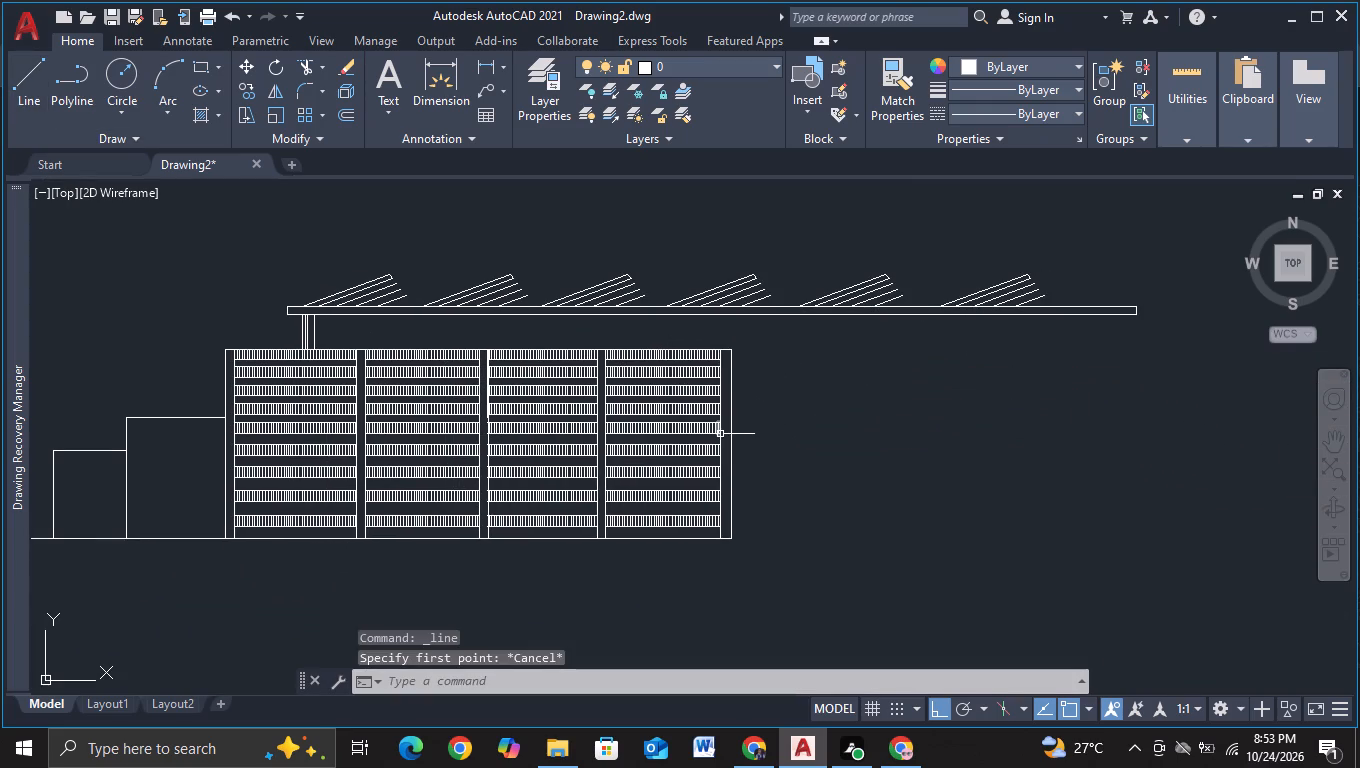
{"action": "left_click", "coordinate": [729, 434]}
{"action": "key", "text": "c"}
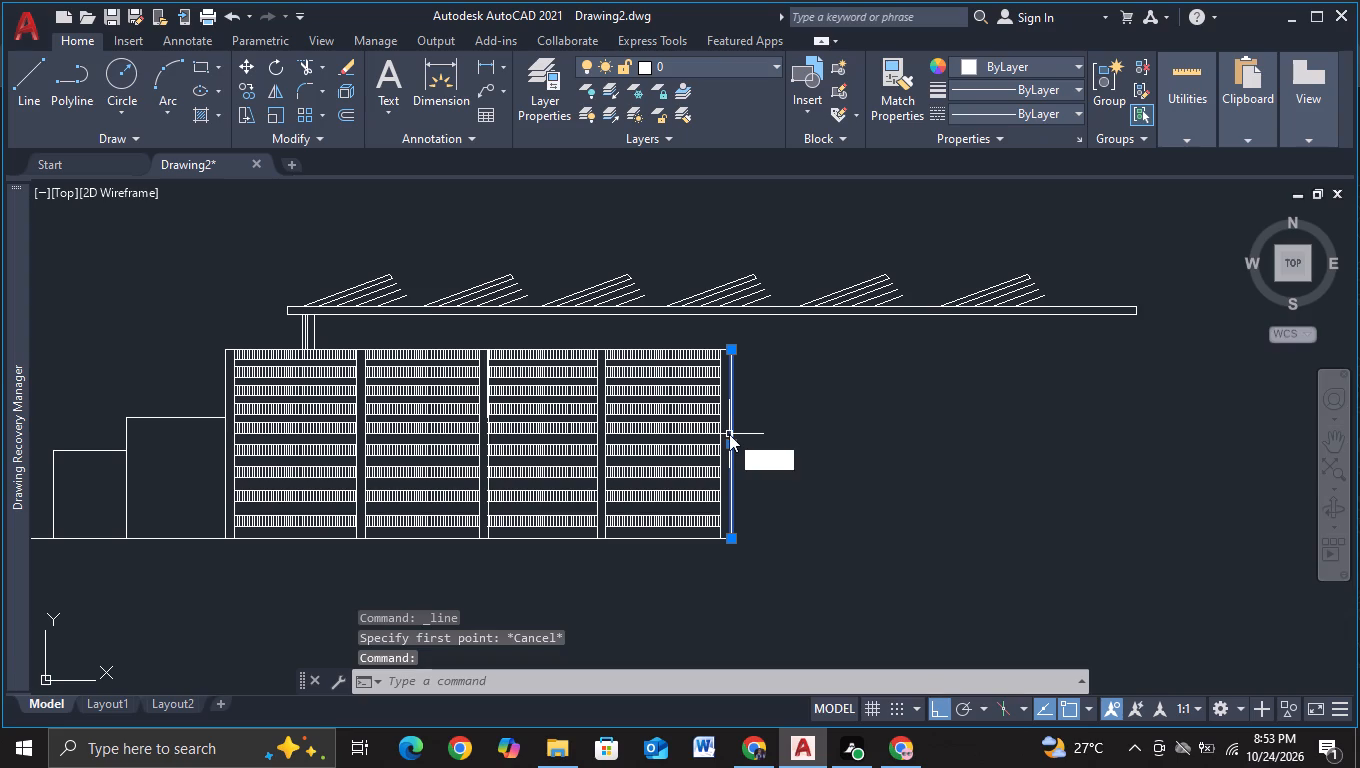
{"action": "double_click", "coordinate": [831, 500]}
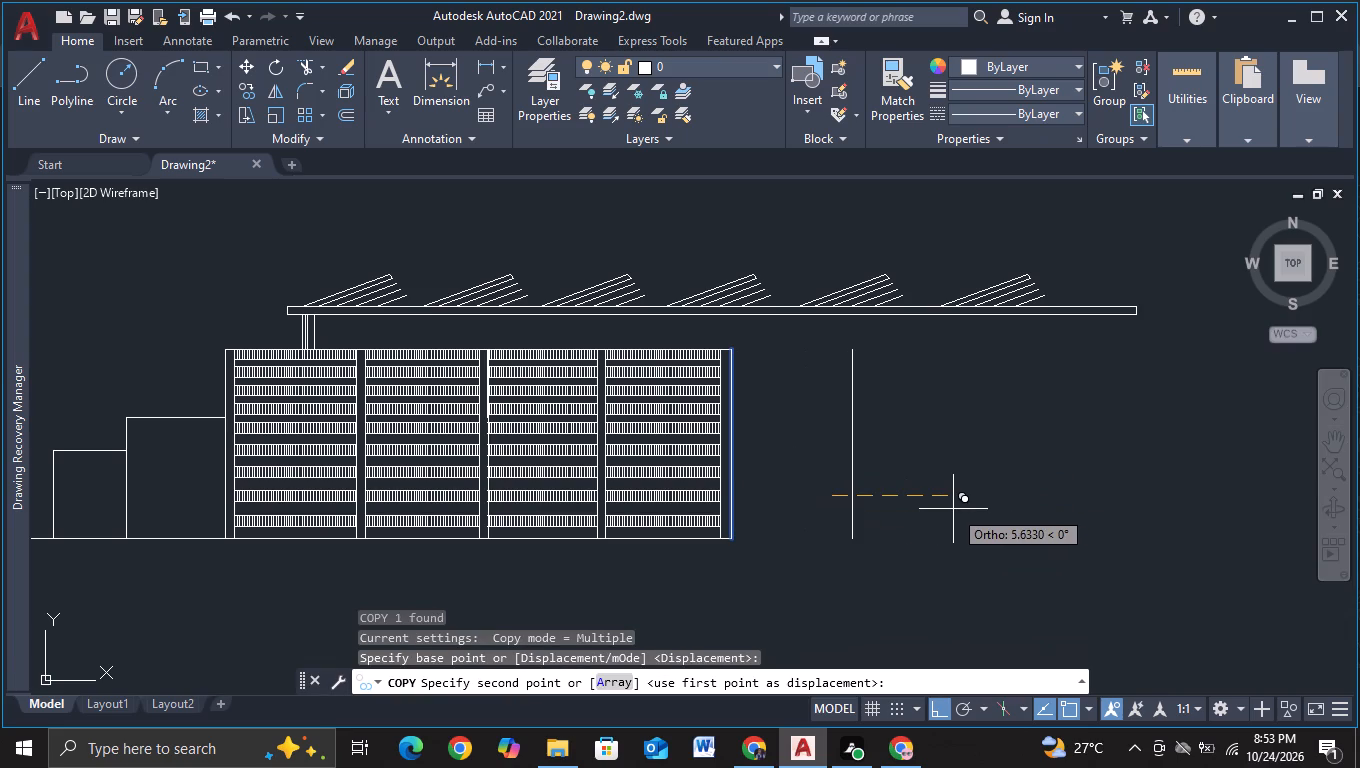
{"action": "left_click", "coordinate": [1017, 527]}
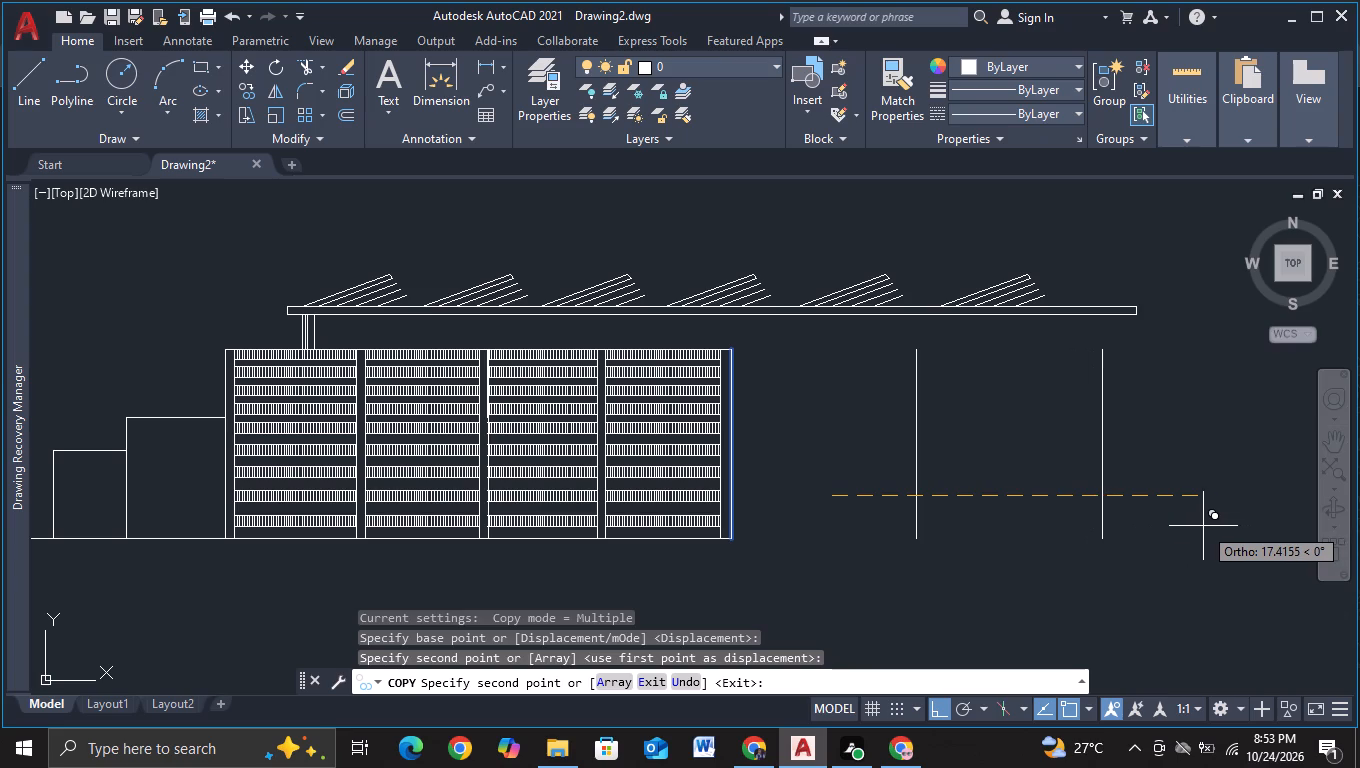
{"action": "left_click", "coordinate": [1203, 526]}
{"action": "key", "text": "Escape"}
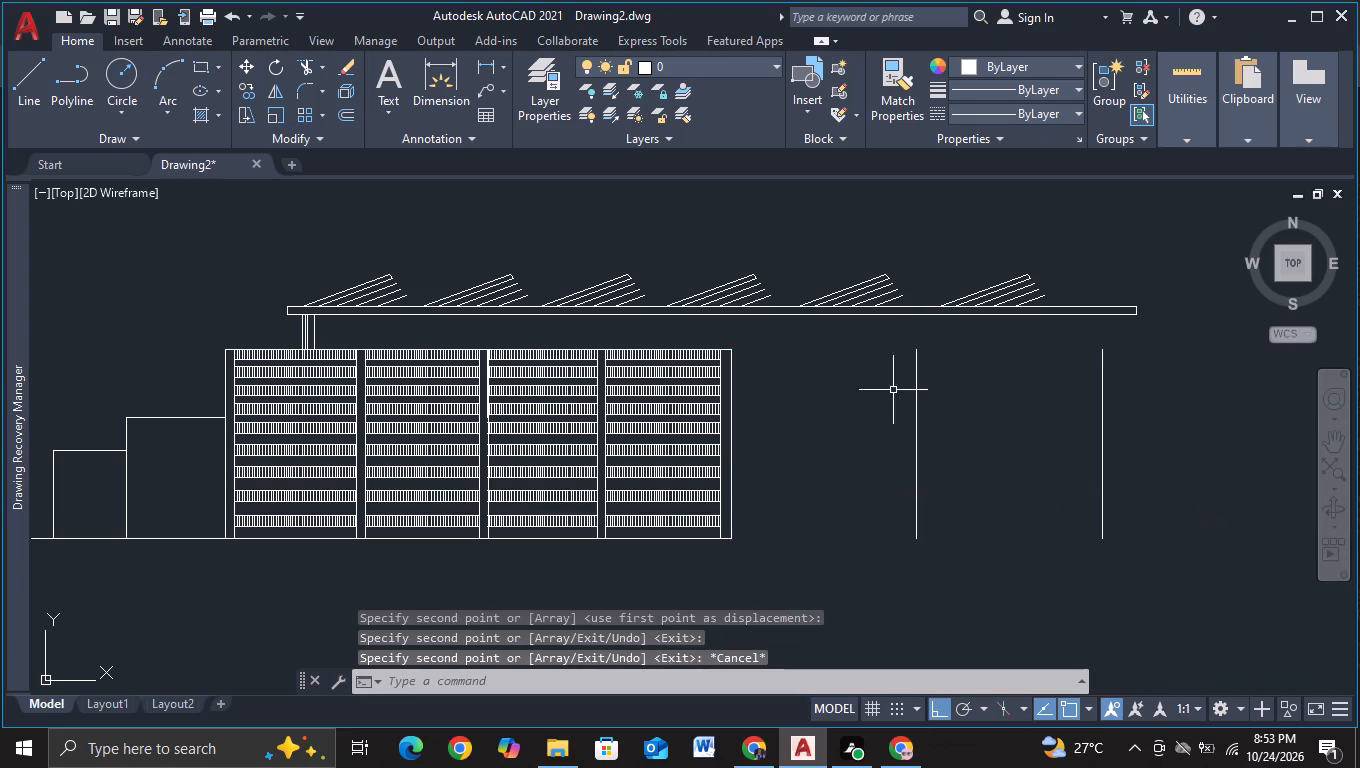
Copy each of the two new vertical lines about 0.6 towards the slatted block to form two column outlines.
{"action": "left_click", "coordinate": [914, 391]}
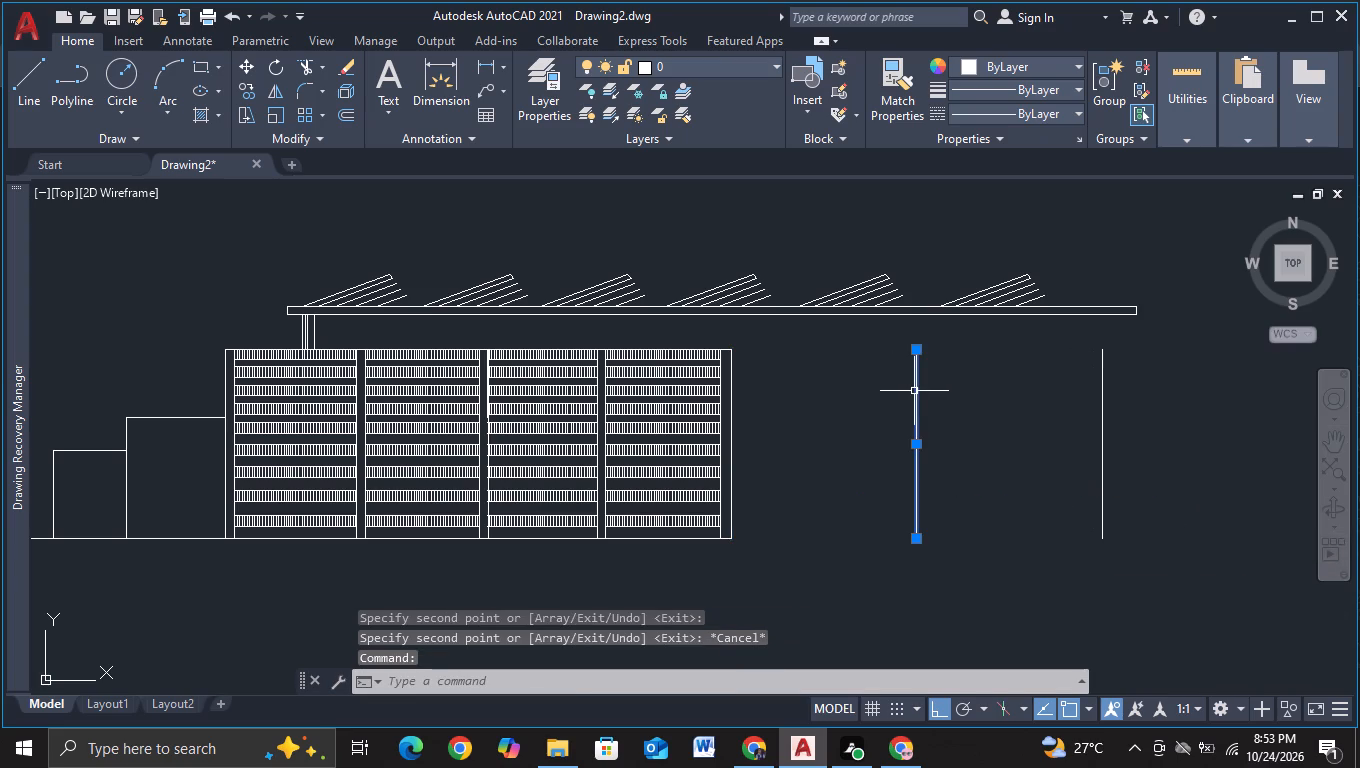
{"action": "key", "text": "c"}
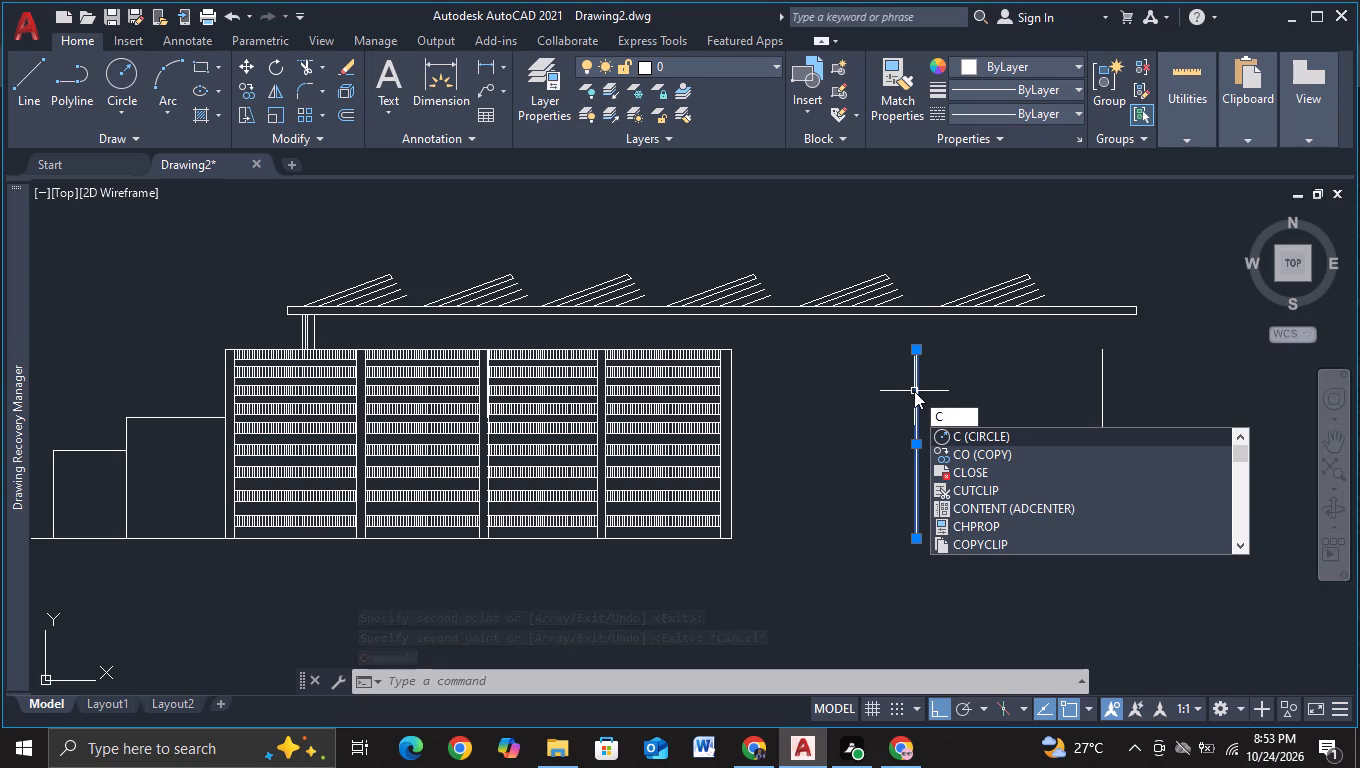
{"action": "double_click", "coordinate": [962, 453]}
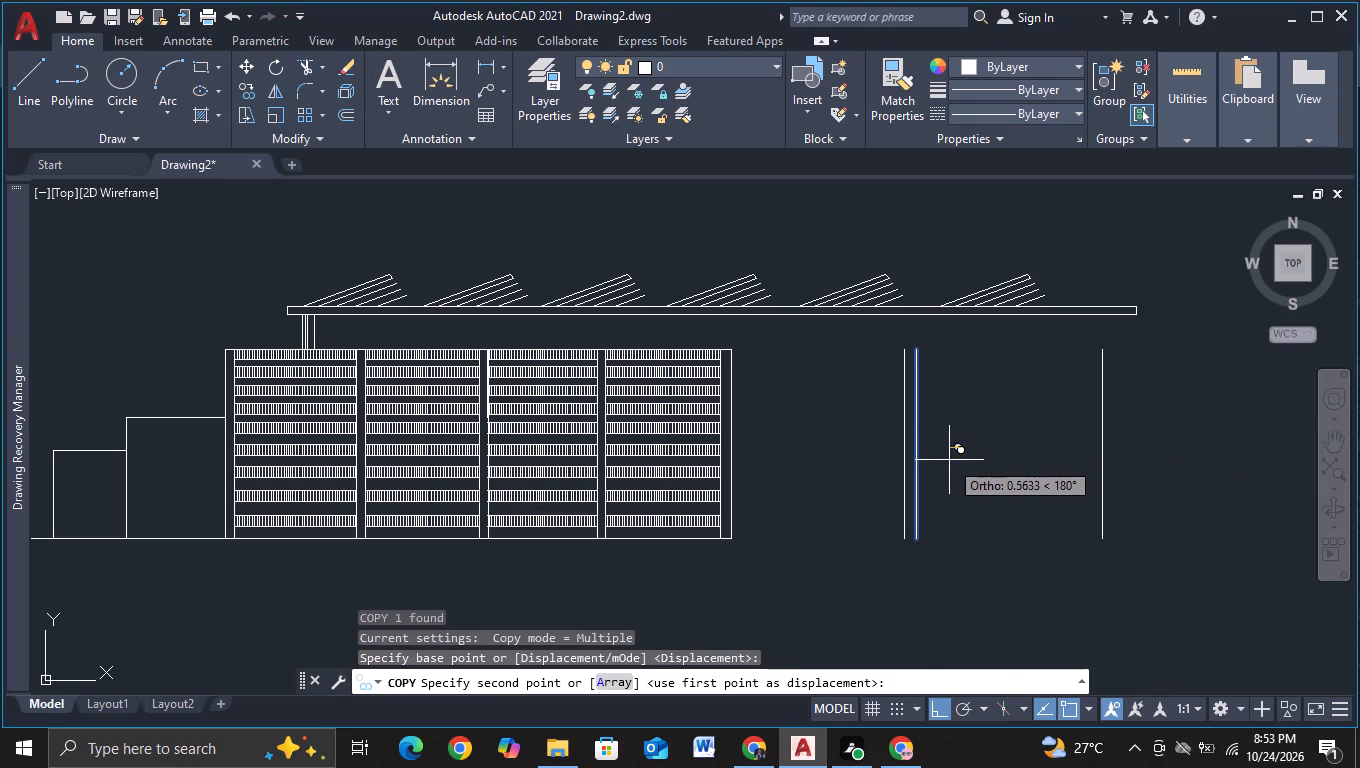
{"action": "left_click", "coordinate": [949, 460]}
{"action": "key", "text": "Escape"}
{"action": "left_click", "coordinate": [1104, 460]}
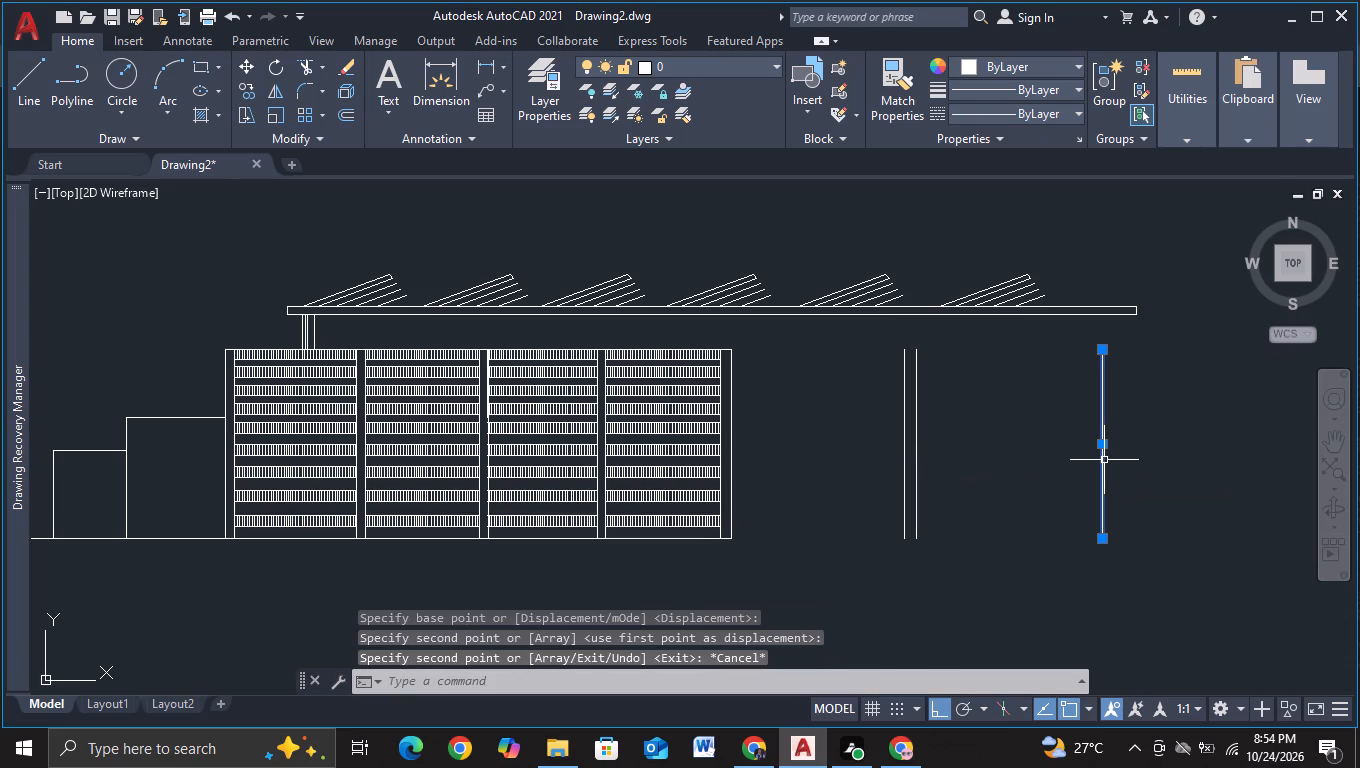
{"action": "key", "text": "c"}
{"action": "left_click", "coordinate": [1130, 520]}
{"action": "left_click", "coordinate": [1135, 507]}
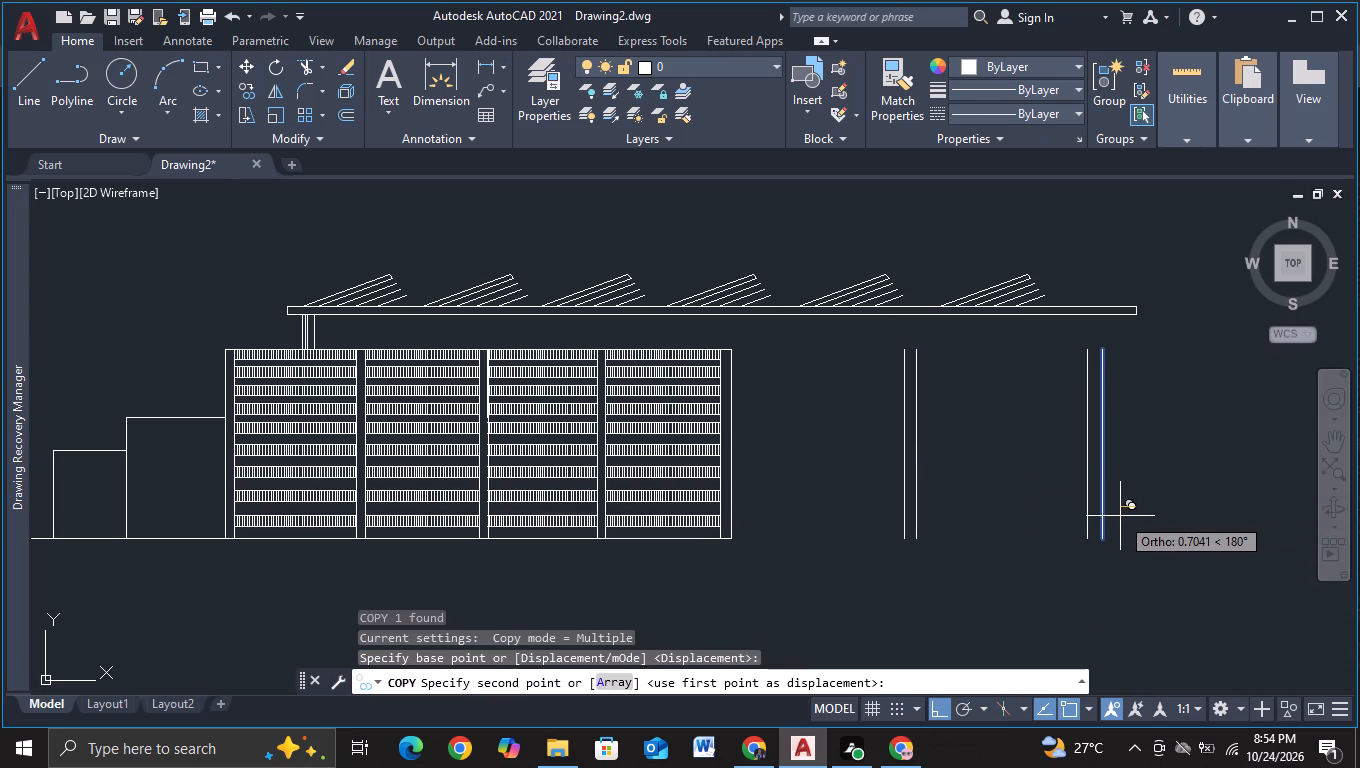
{"action": "left_click", "coordinate": [1123, 515]}
{"action": "key", "text": "Escape"}
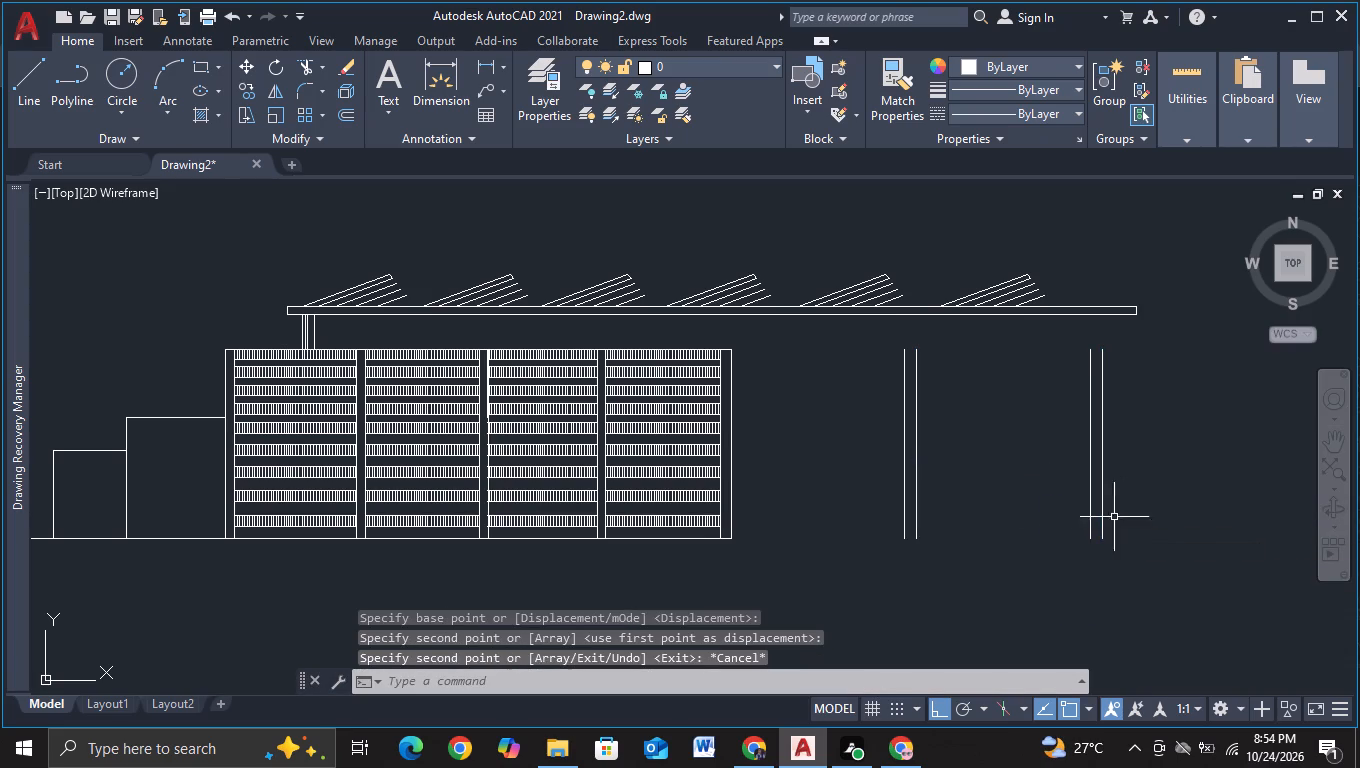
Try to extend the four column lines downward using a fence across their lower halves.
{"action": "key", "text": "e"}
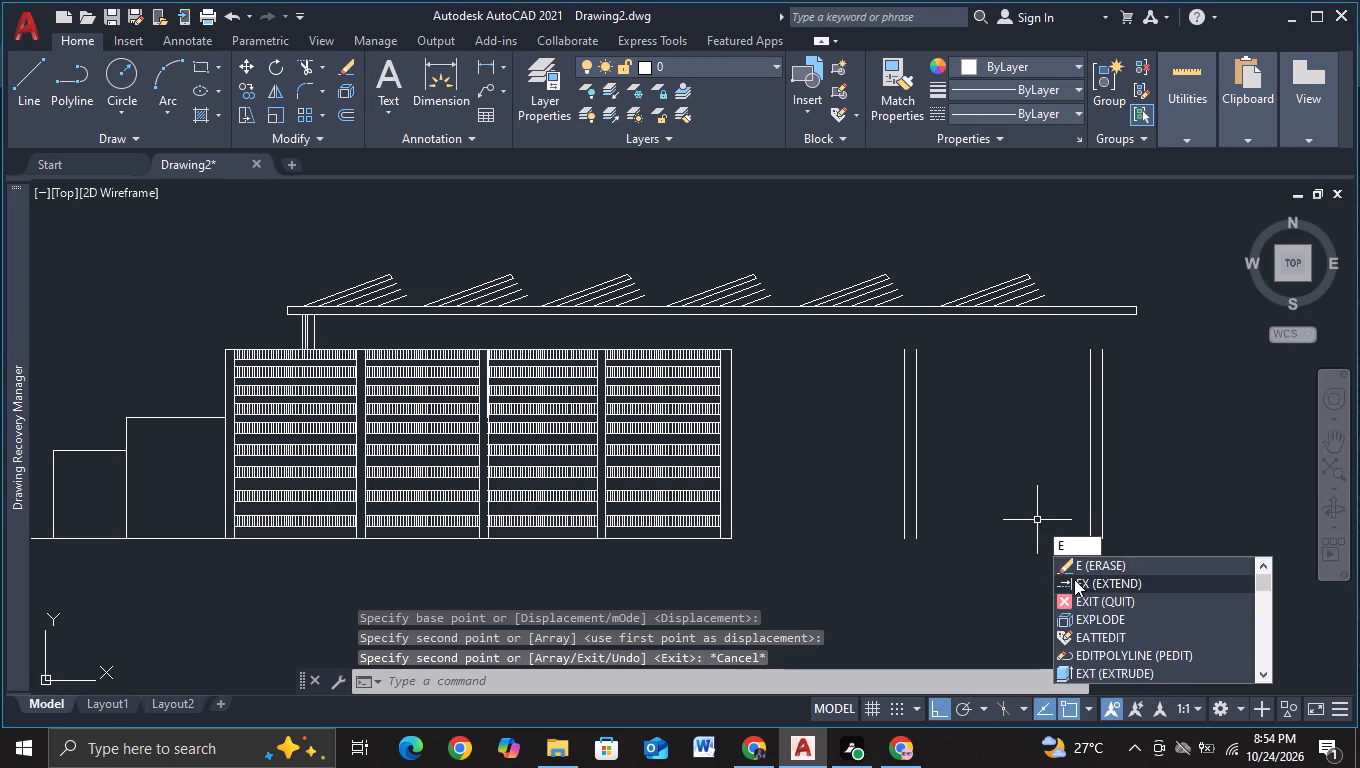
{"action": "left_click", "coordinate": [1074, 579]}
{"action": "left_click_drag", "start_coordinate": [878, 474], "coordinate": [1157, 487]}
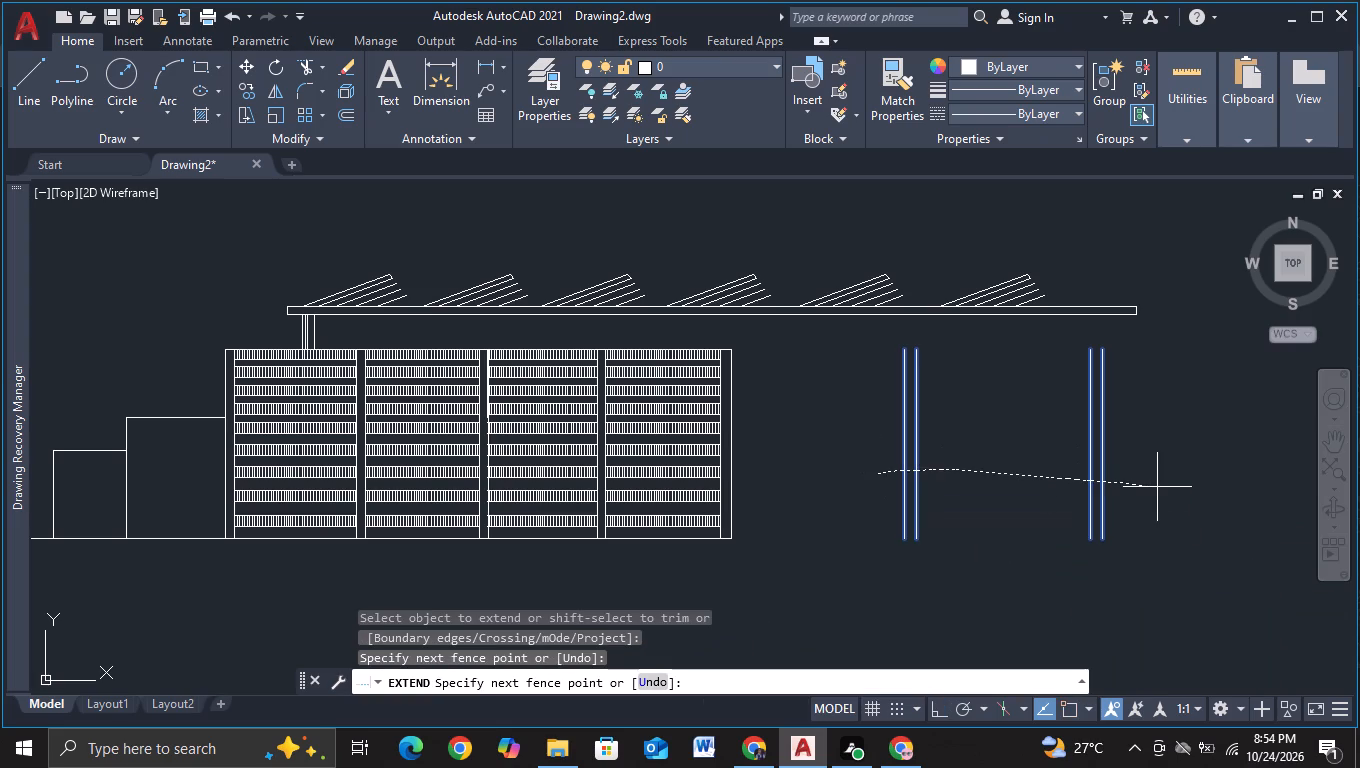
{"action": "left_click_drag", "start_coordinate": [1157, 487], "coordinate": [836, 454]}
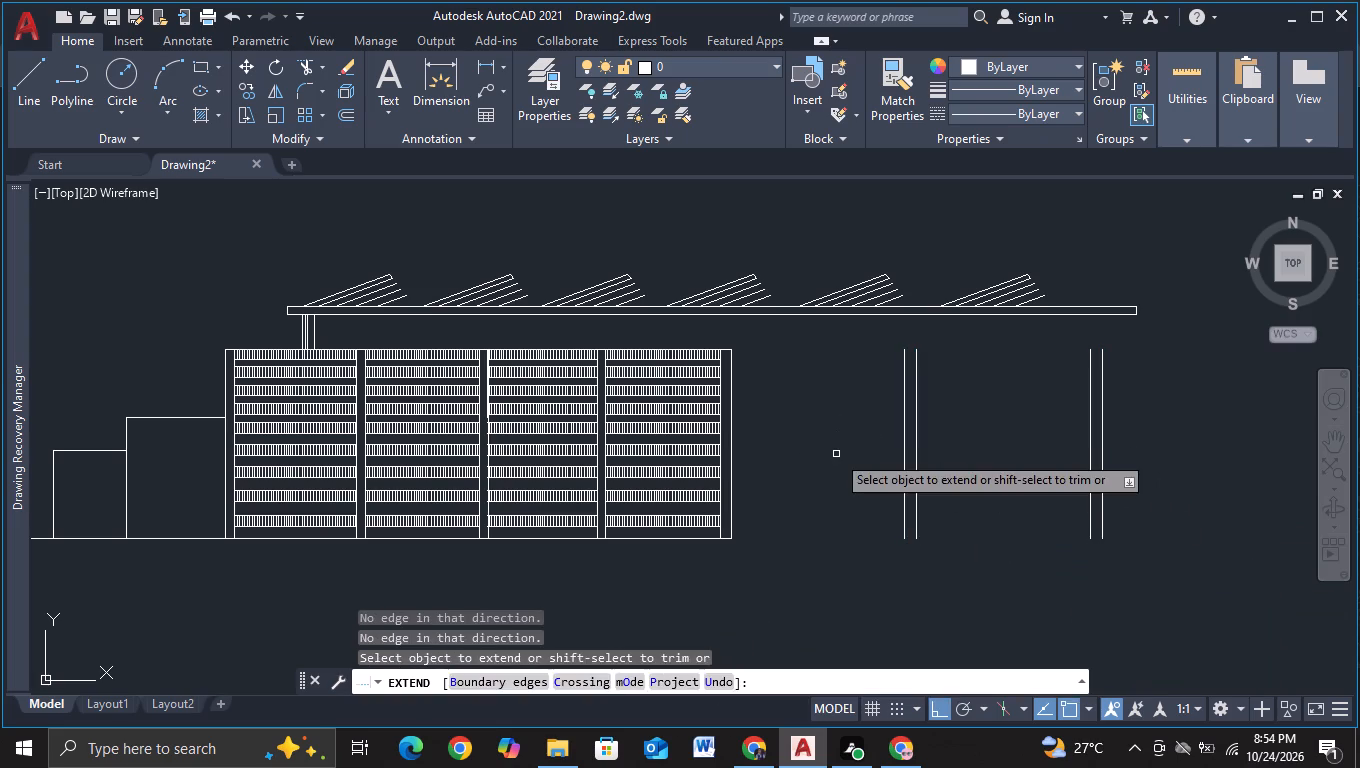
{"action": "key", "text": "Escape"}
Extend the upper ends of the four column lines to the underside of the roof slab.
{"action": "key", "text": "e"}
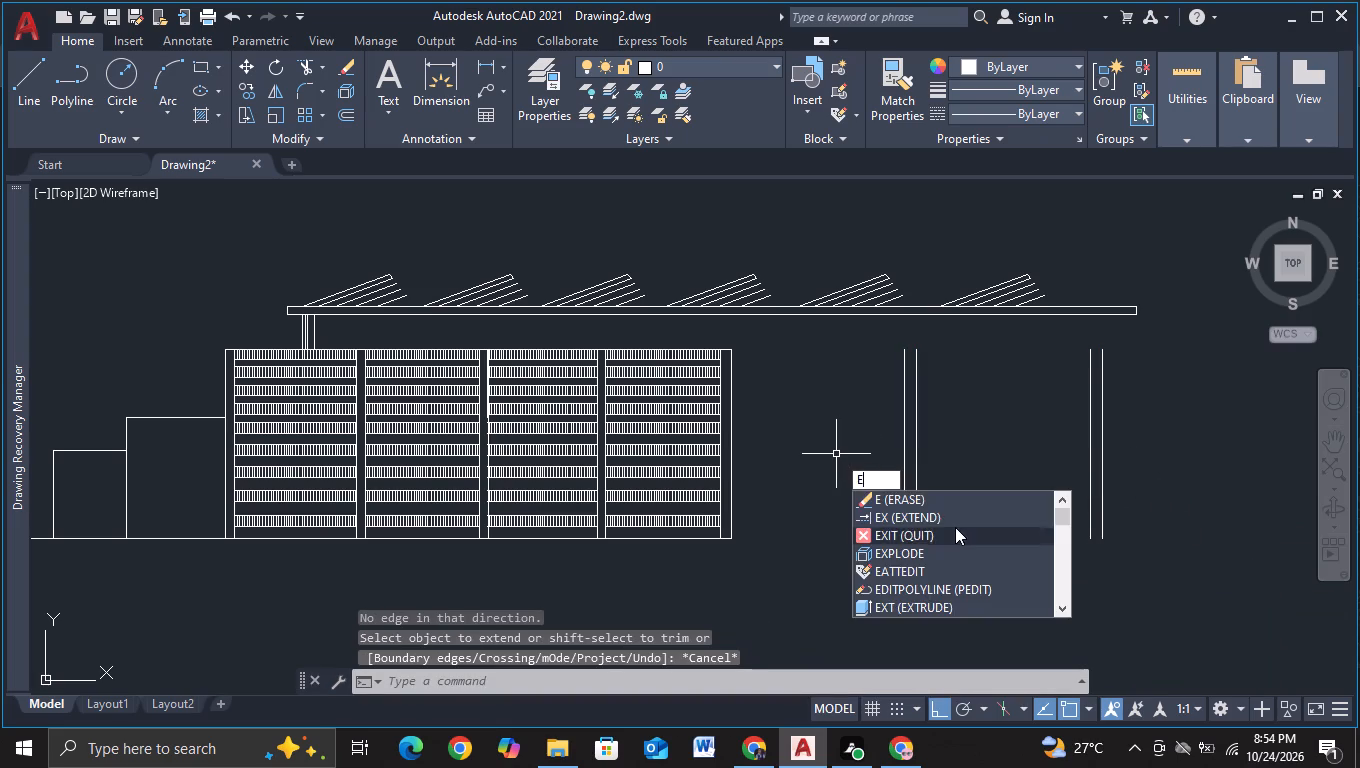
{"action": "left_click", "coordinate": [957, 511]}
{"action": "left_click_drag", "start_coordinate": [882, 356], "coordinate": [1105, 373]}
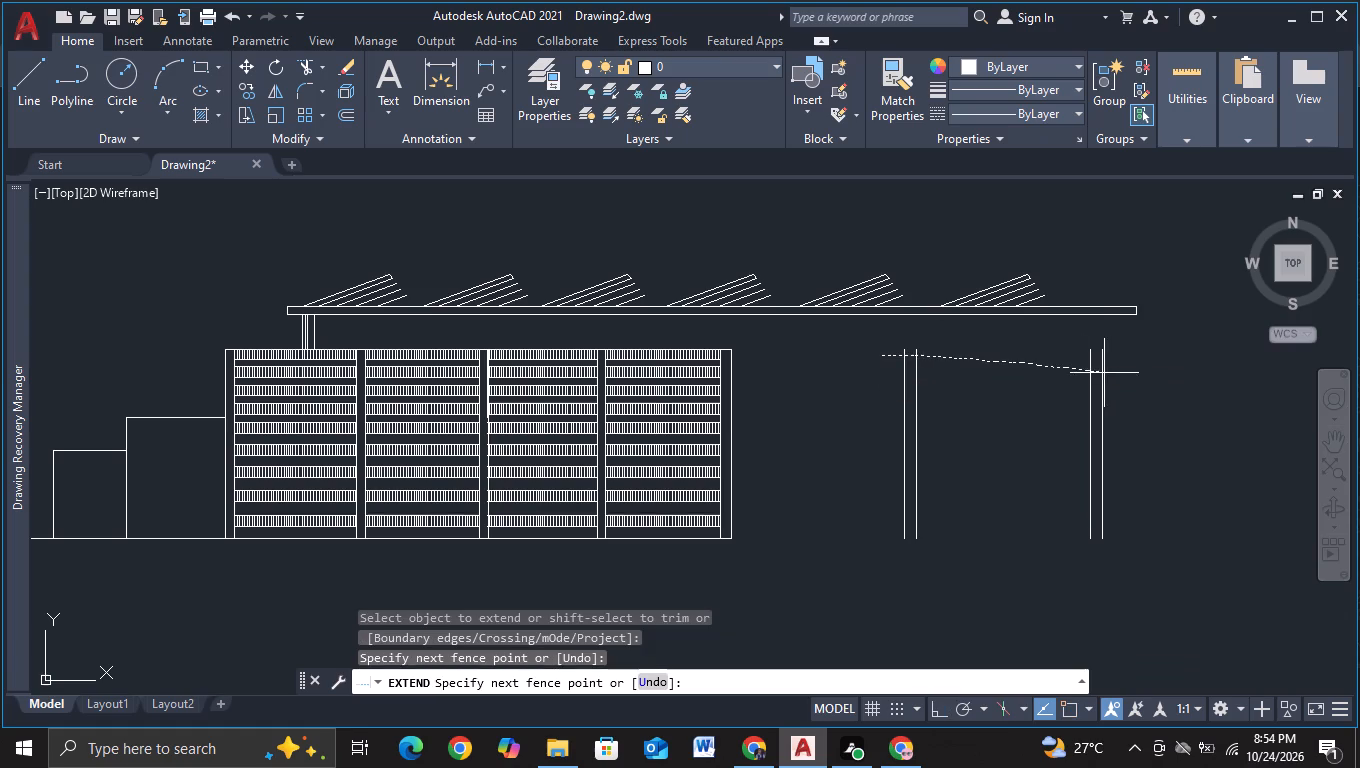
{"action": "left_click_drag", "start_coordinate": [1105, 373], "coordinate": [1145, 373]}
{"action": "key", "text": "Escape"}
Draw a horizontal ground line from the slatted block's outer bottom corner to beyond the outermost column.
{"action": "scroll", "coordinate": [986, 458], "scroll_direction": "down", "scroll_amount": 1}
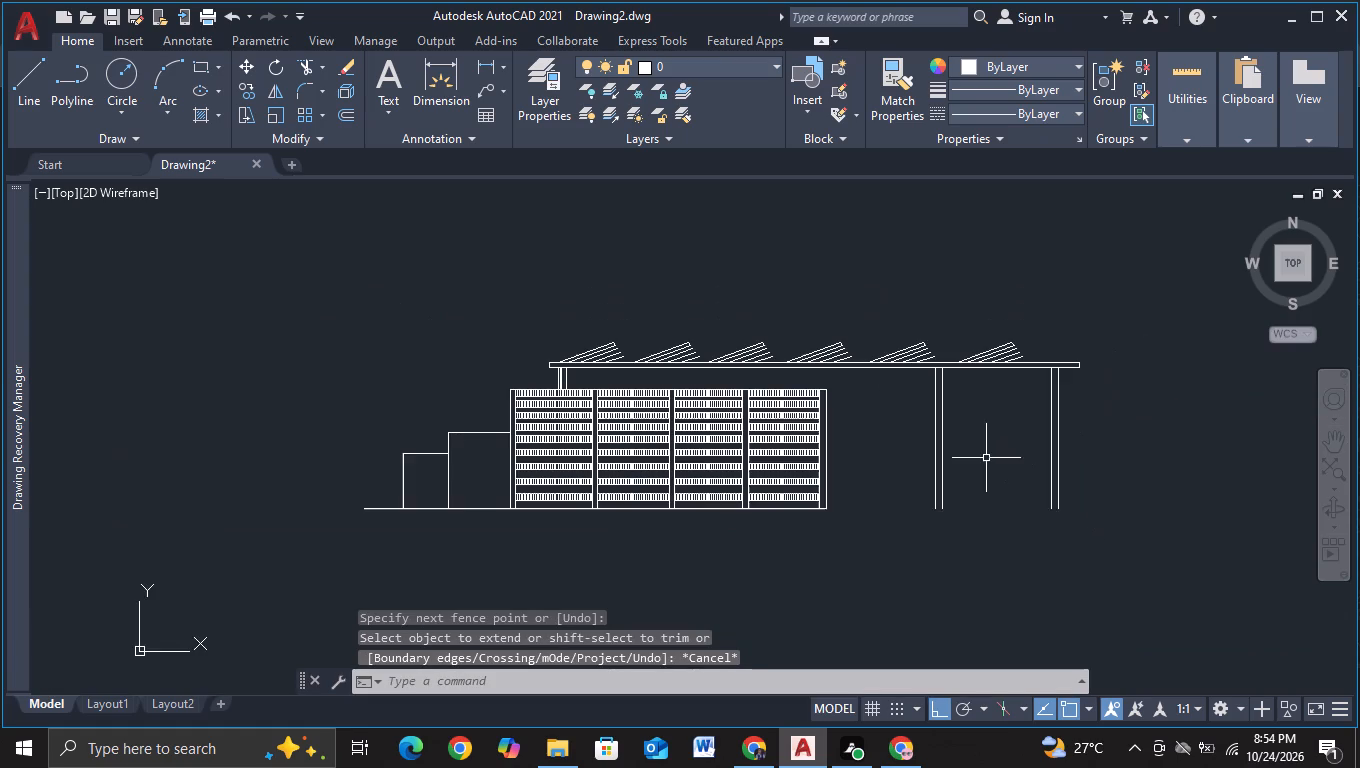
{"action": "middle_click_drag", "start_coordinate": [986, 494], "coordinate": [887, 381]}
{"action": "left_click", "coordinate": [32, 123]}
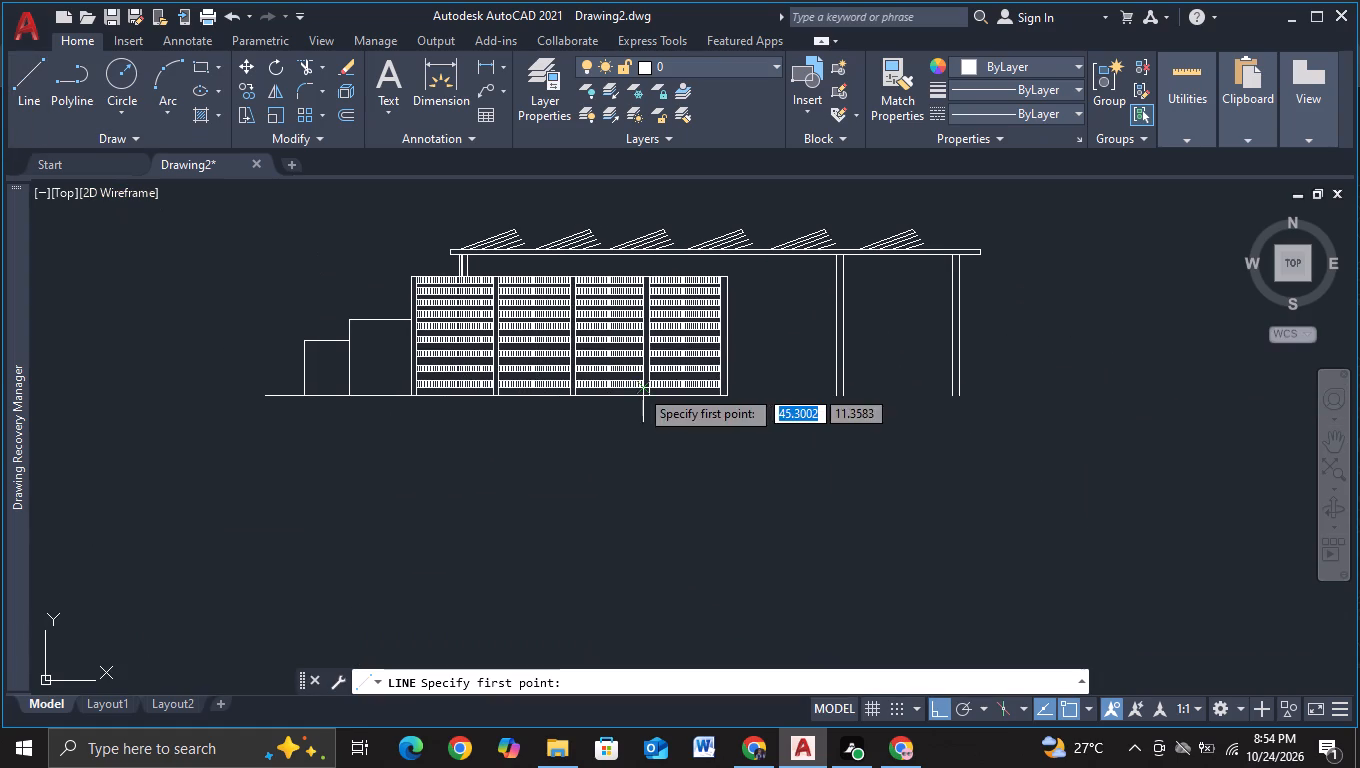
{"action": "scroll", "coordinate": [753, 391], "scroll_direction": "up", "scroll_amount": 1}
{"action": "left_click", "coordinate": [714, 408]}
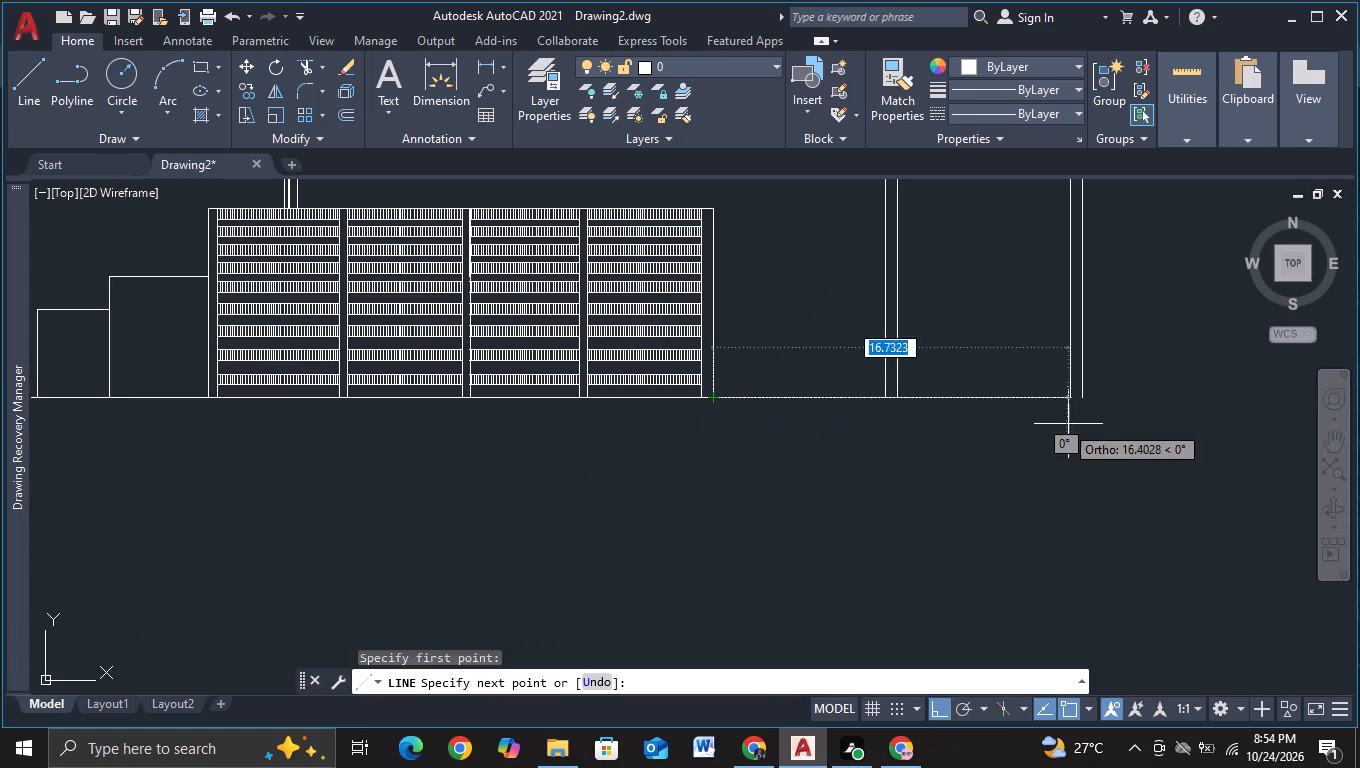
{"action": "left_click", "coordinate": [1166, 421]}
{"action": "key", "text": "Escape"}
Draw a low wall outline from the slatted block's outer edge: about 29 horizontally past the columns, about 2.28 down, then back along the ground.
{"action": "scroll", "coordinate": [1166, 425], "scroll_direction": "down", "scroll_amount": 2}
{"action": "middle_click_drag", "start_coordinate": [1163, 486], "coordinate": [936, 536]}
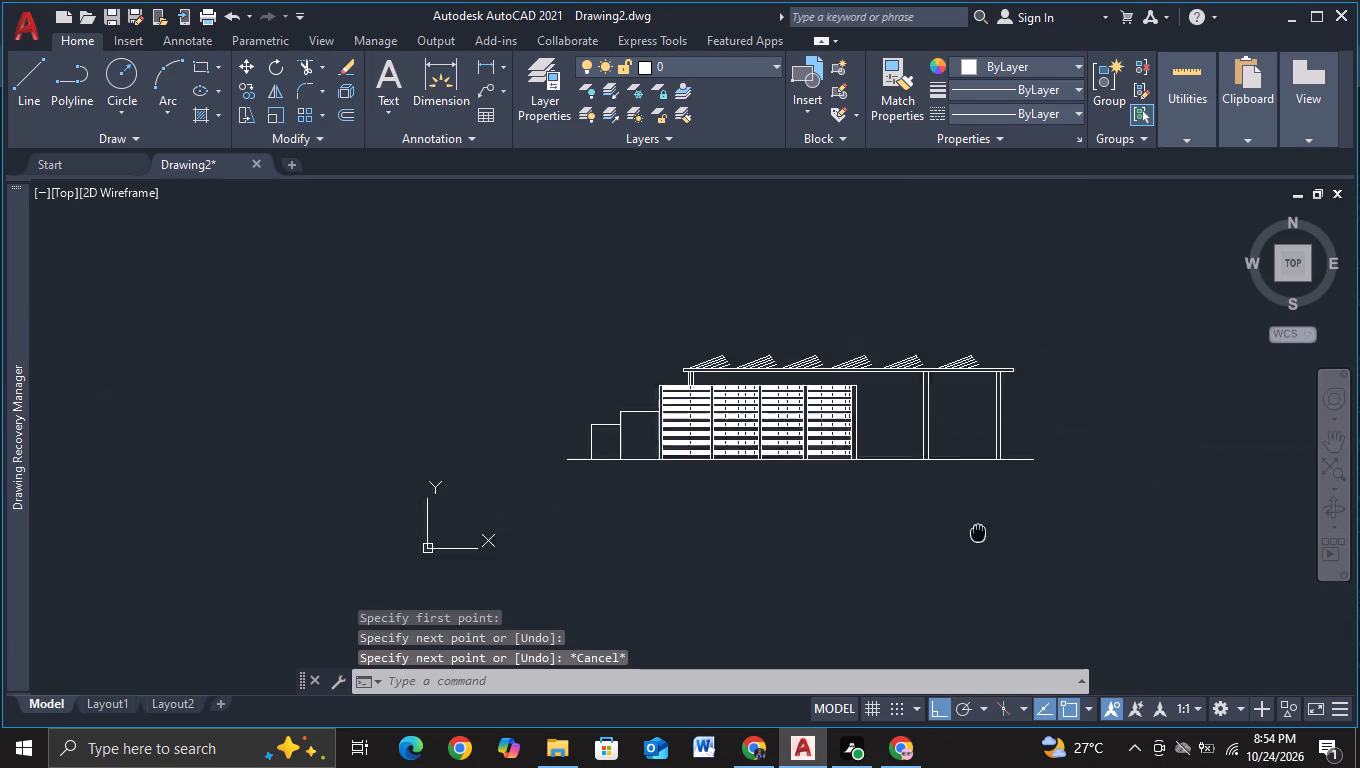
{"action": "middle_click_drag", "start_coordinate": [936, 536], "coordinate": [920, 538]}
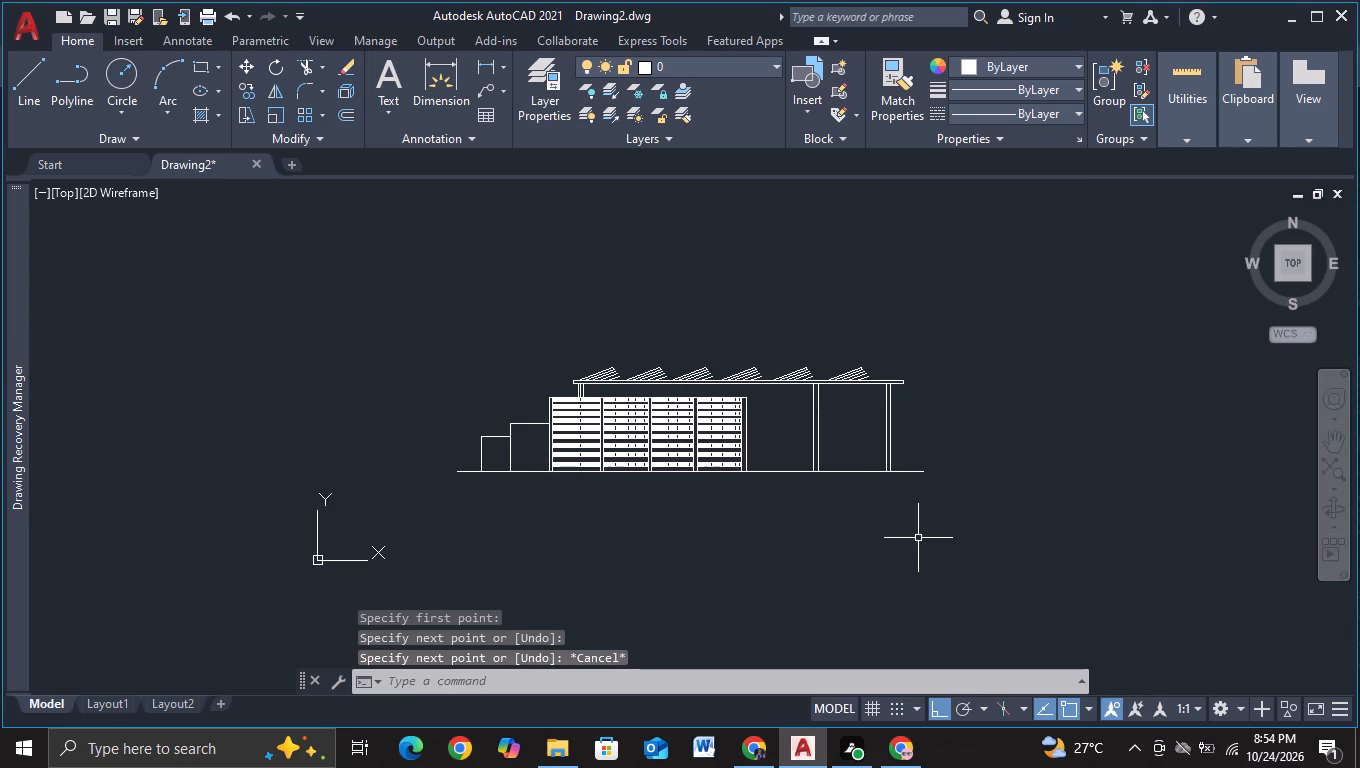
{"action": "middle_click_drag", "start_coordinate": [918, 538], "coordinate": [845, 556]}
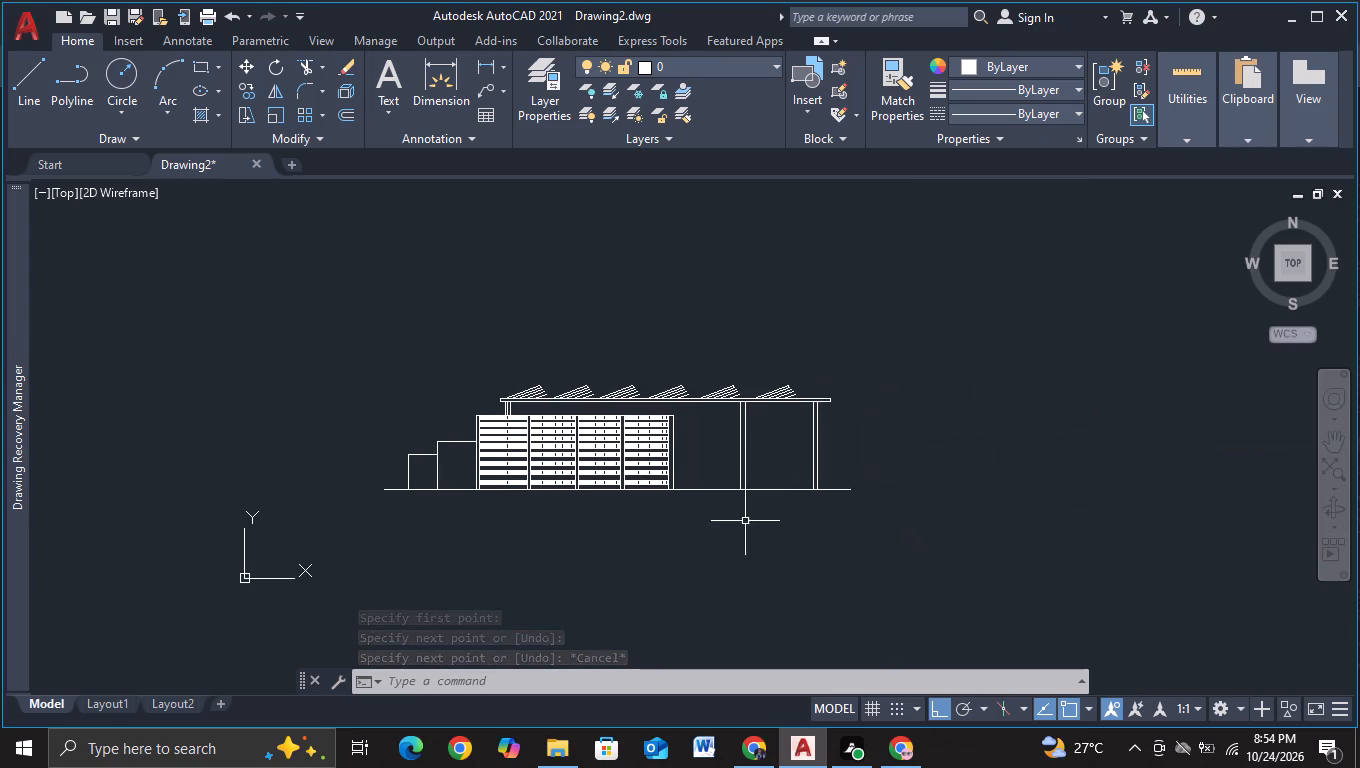
{"action": "left_click", "coordinate": [11, 95]}
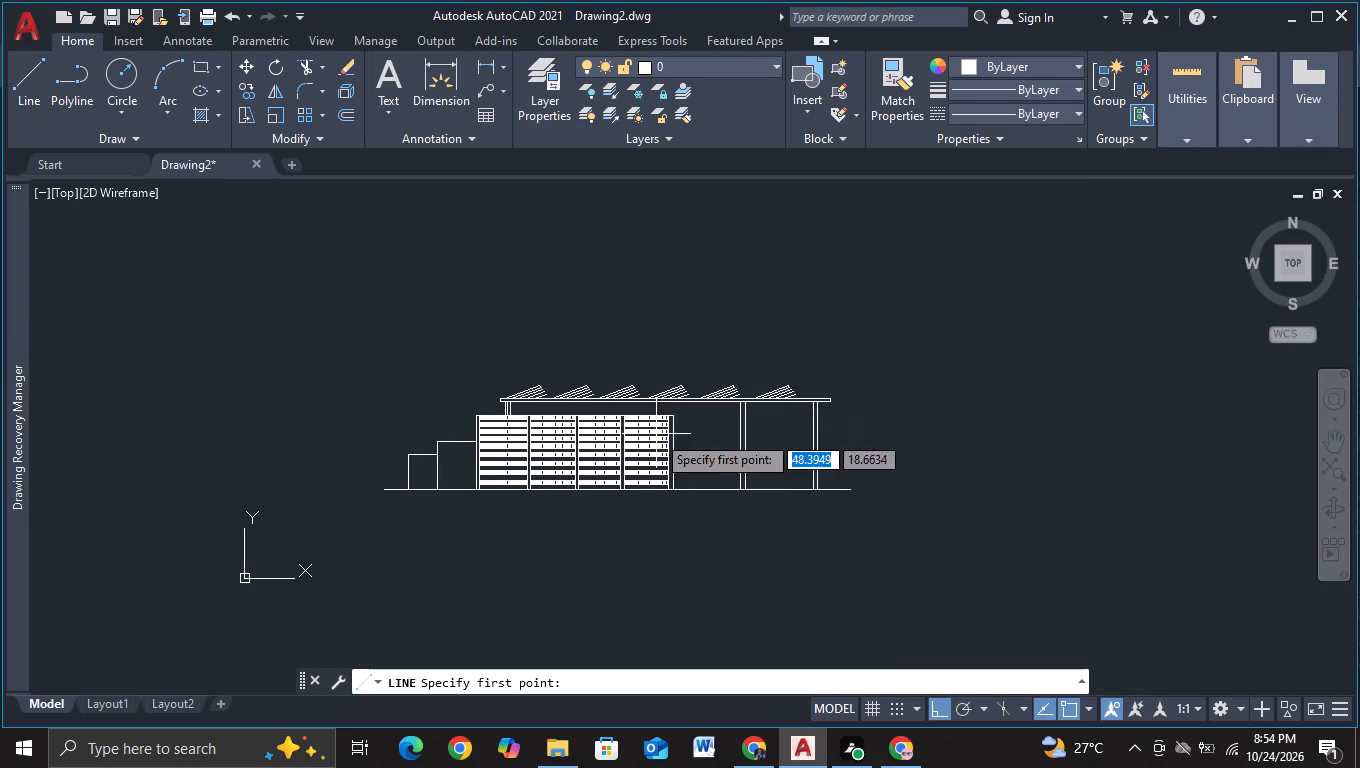
{"action": "scroll", "coordinate": [657, 436], "scroll_direction": "up", "scroll_amount": 2}
{"action": "scroll", "coordinate": [727, 533], "scroll_direction": "up", "scroll_amount": 2}
{"action": "middle_click_drag", "start_coordinate": [692, 567], "coordinate": [359, 538]}
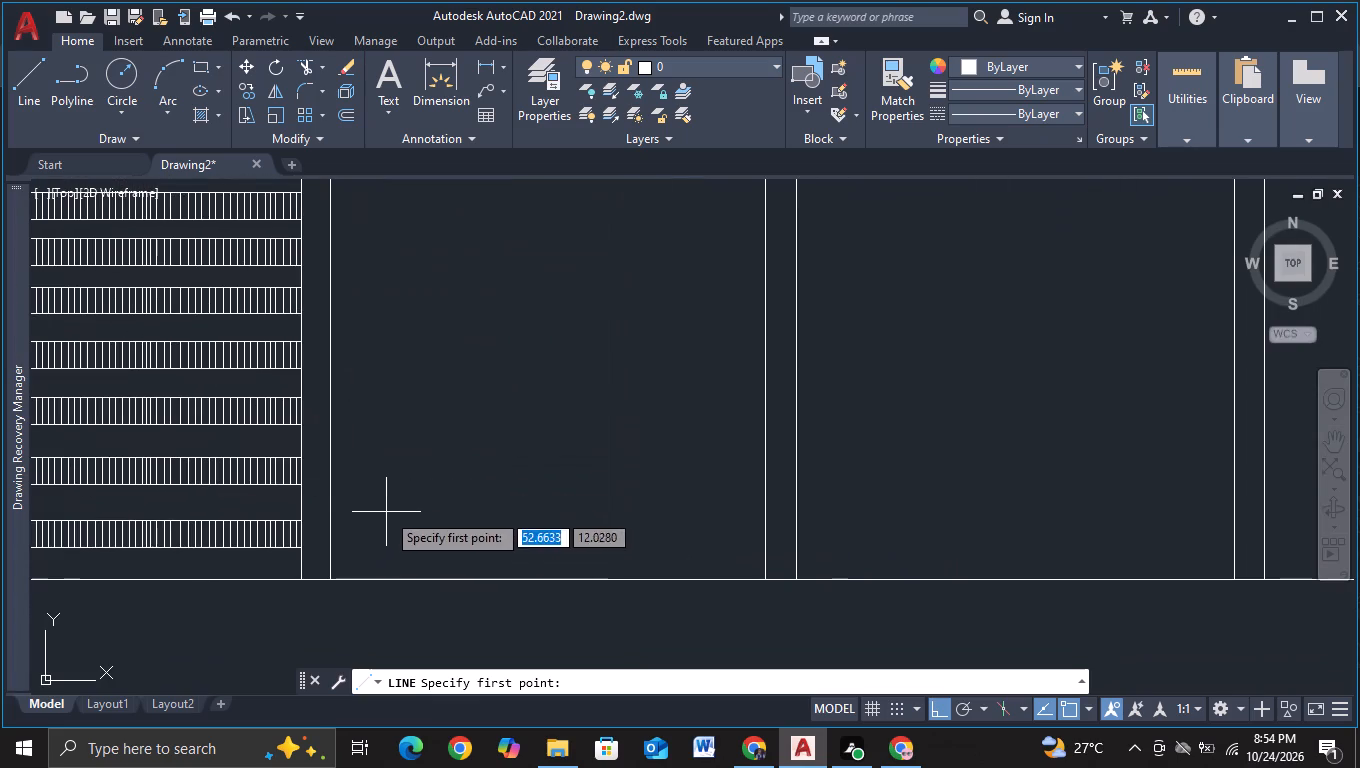
{"action": "left_click", "coordinate": [321, 461]}
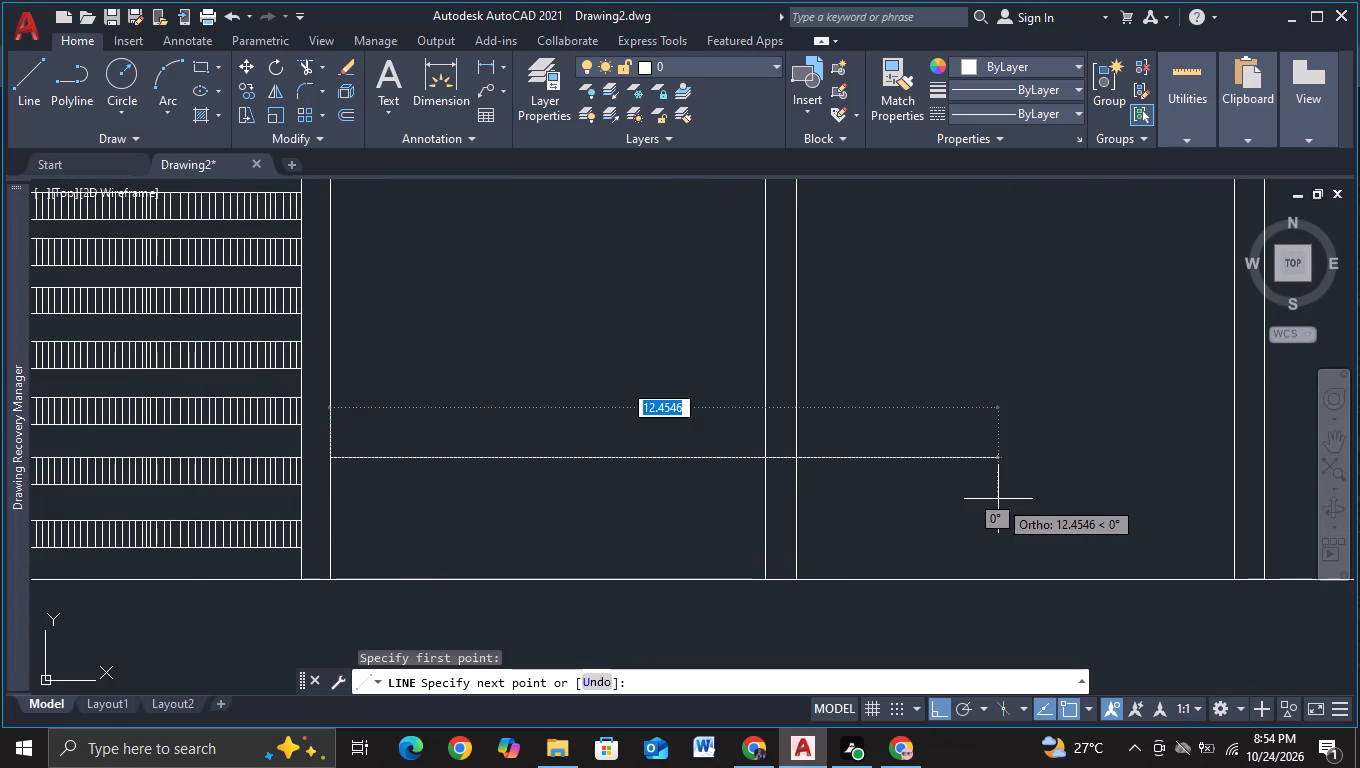
{"action": "scroll", "coordinate": [998, 499], "scroll_direction": "down", "scroll_amount": 2}
{"action": "middle_click_drag", "start_coordinate": [998, 499], "coordinate": [750, 492]}
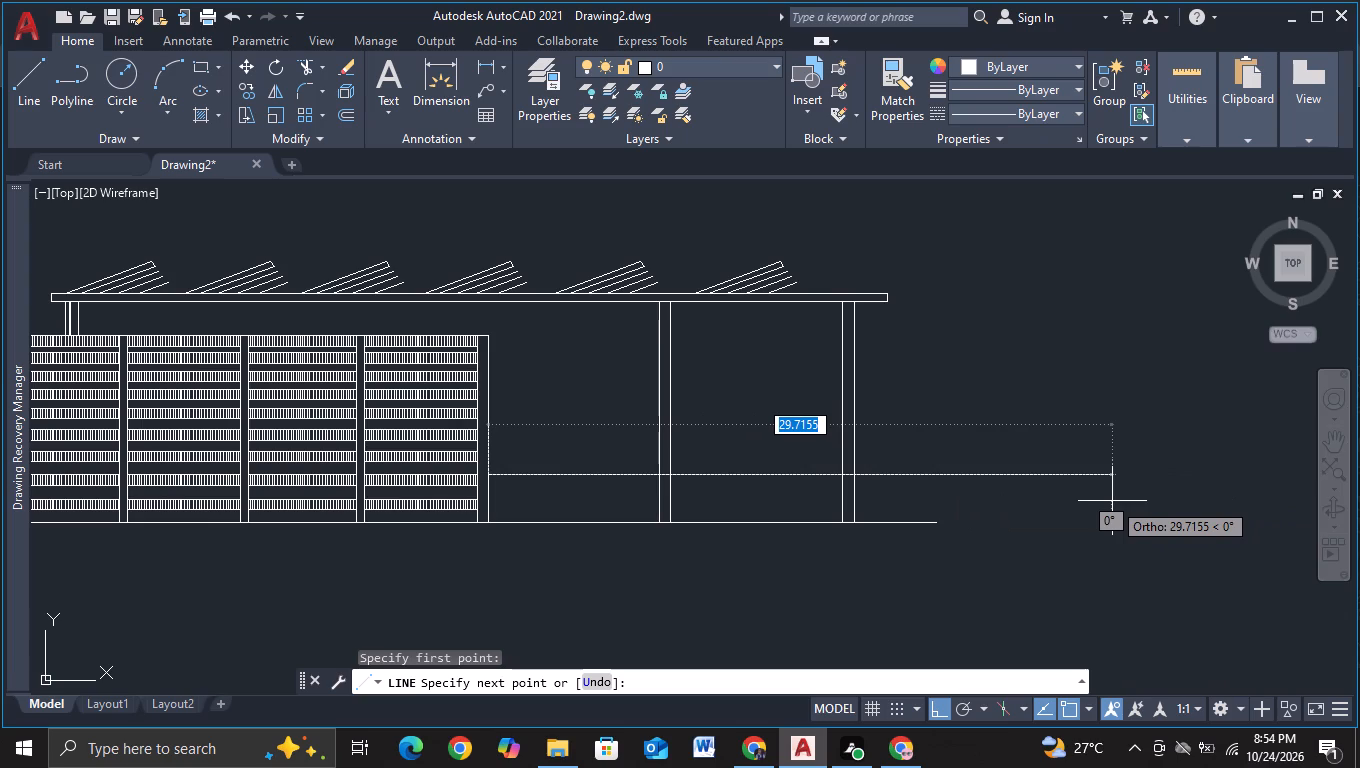
{"action": "left_click", "coordinate": [1106, 501]}
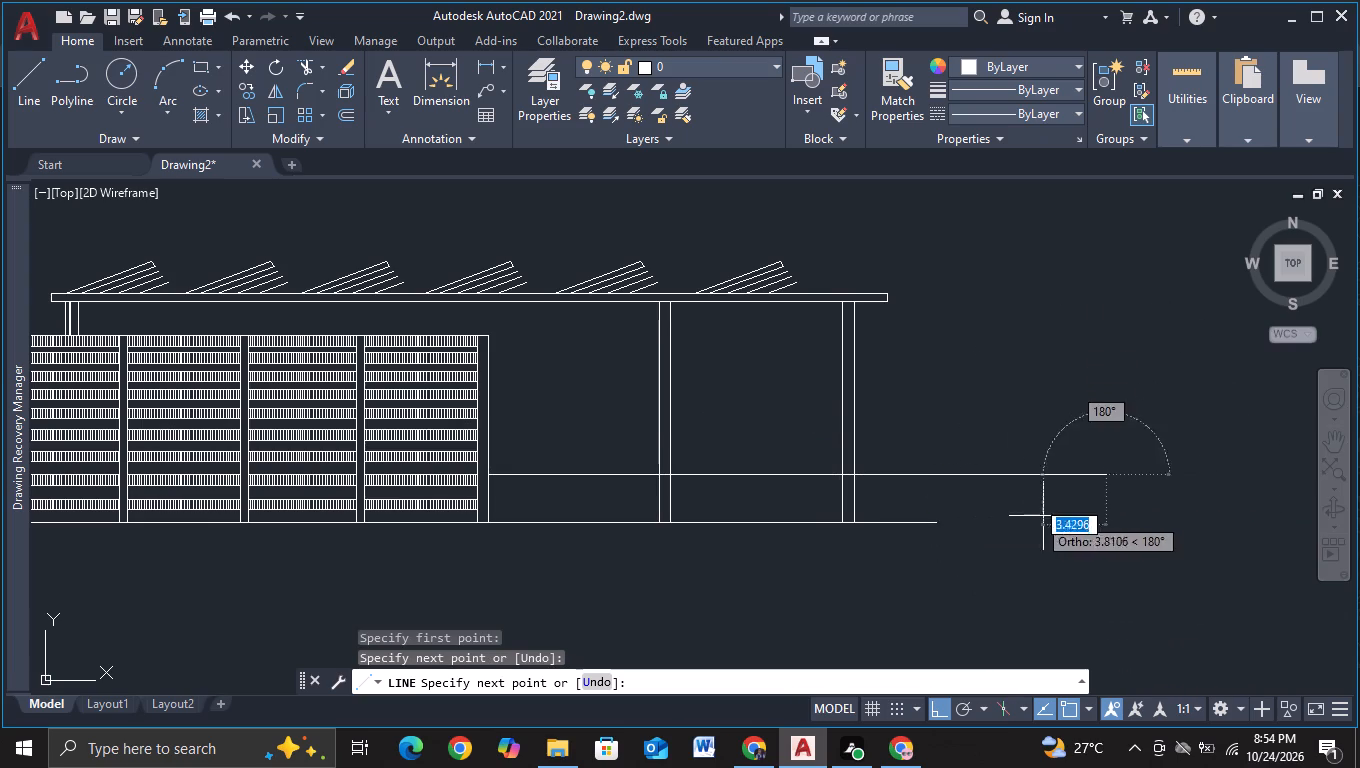
{"action": "left_click", "coordinate": [1109, 523]}
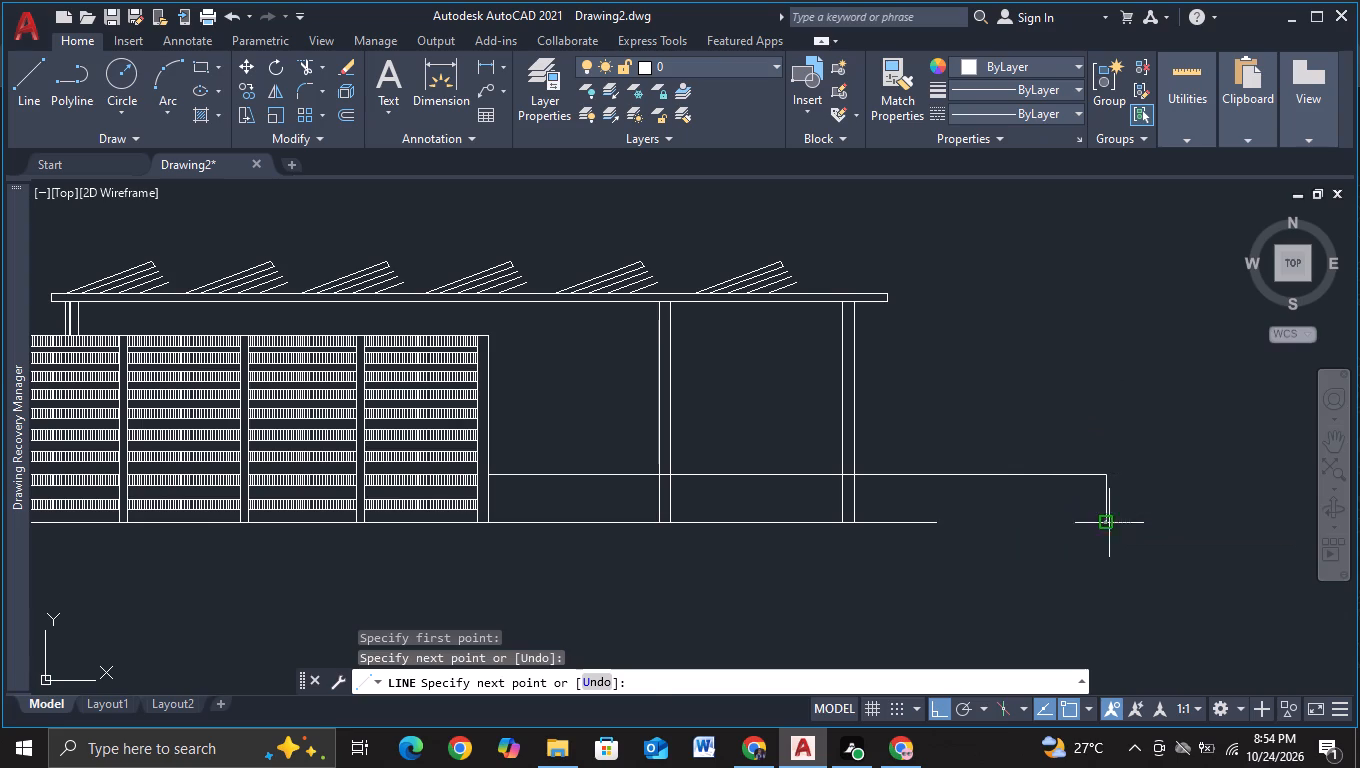
{"action": "left_click", "coordinate": [913, 522]}
{"action": "key", "text": "Escape"}
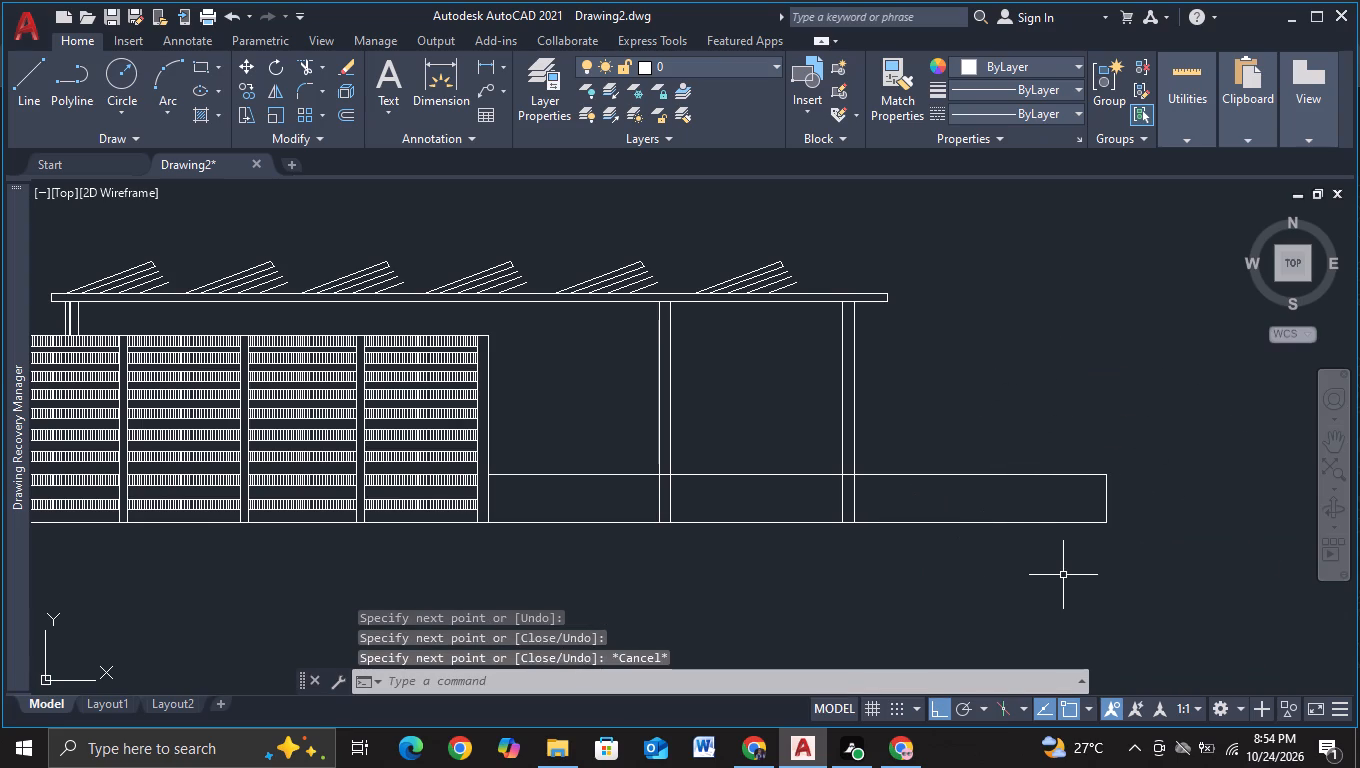
{"action": "middle_click_drag", "start_coordinate": [1064, 576], "coordinate": [865, 562]}
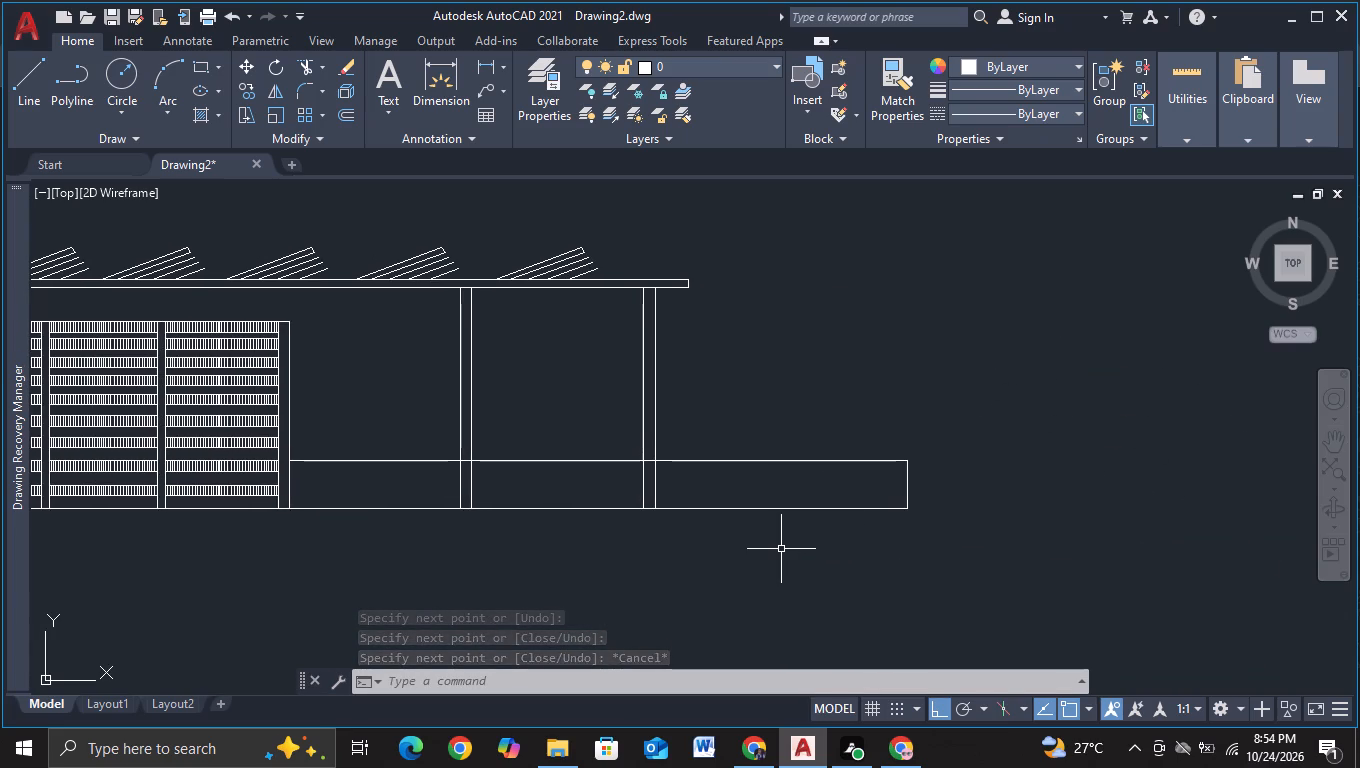
Draw a vertical divider line across the low wall near its outer end, trimmed to the wall's top and ground lines.
{"action": "left_click", "coordinate": [28, 86]}
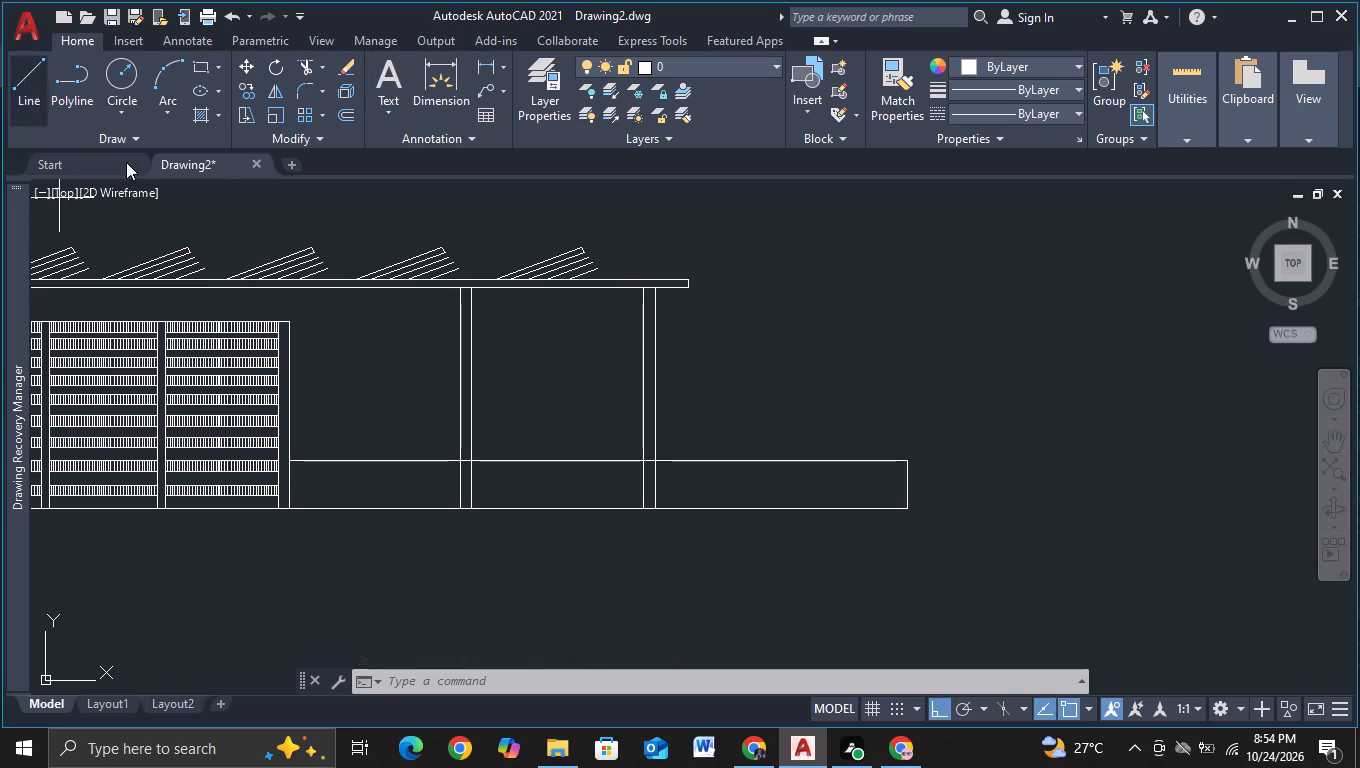
{"action": "left_click", "coordinate": [865, 421]}
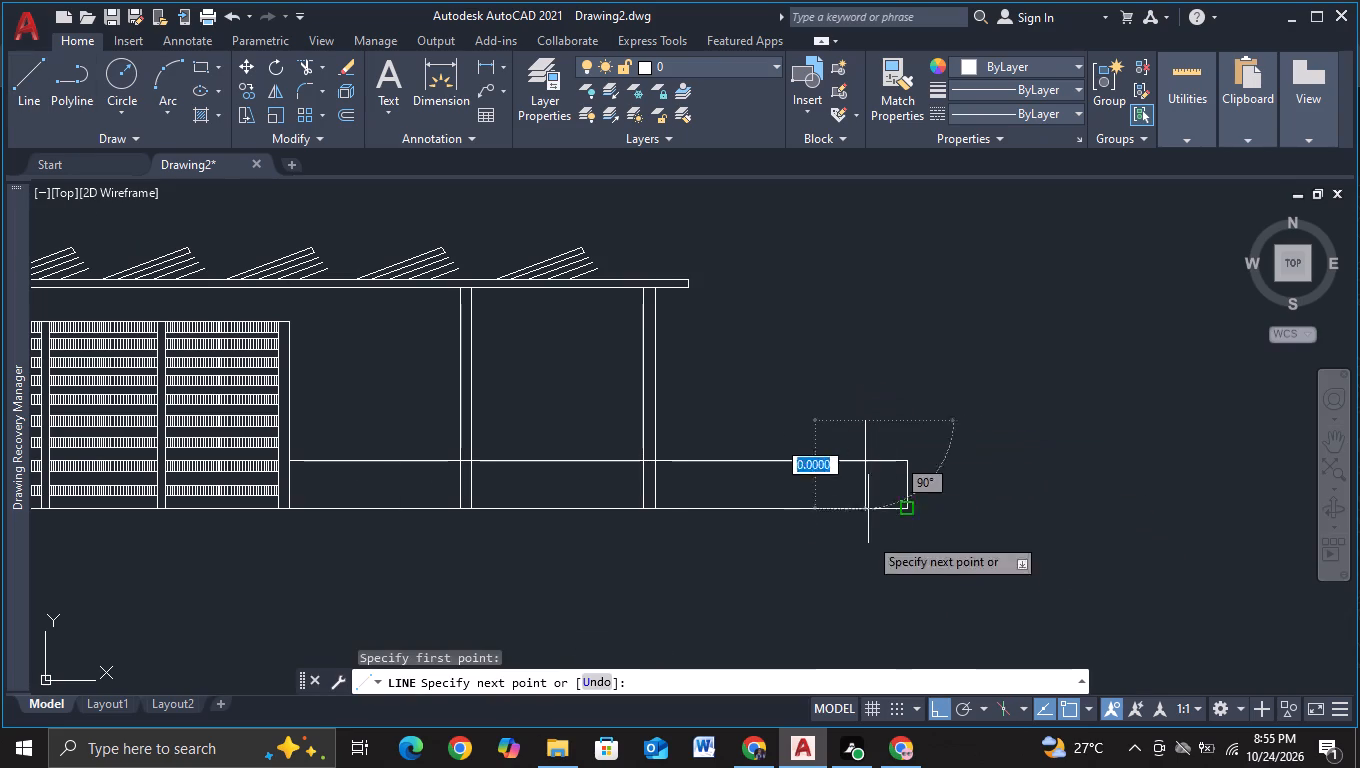
{"action": "left_click", "coordinate": [867, 558]}
{"action": "key", "text": "Escape"}
{"action": "left_click", "coordinate": [311, 63]}
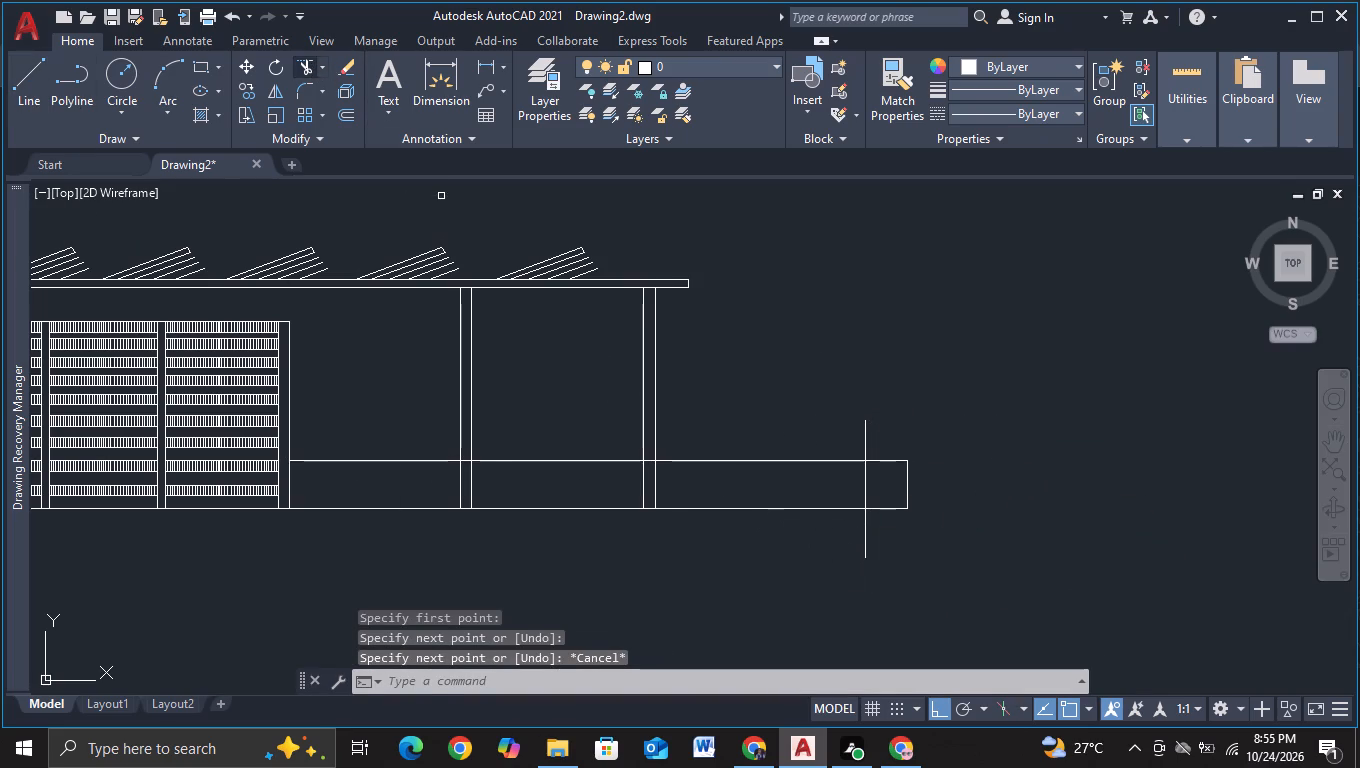
{"action": "left_click_drag", "start_coordinate": [841, 431], "coordinate": [917, 430]}
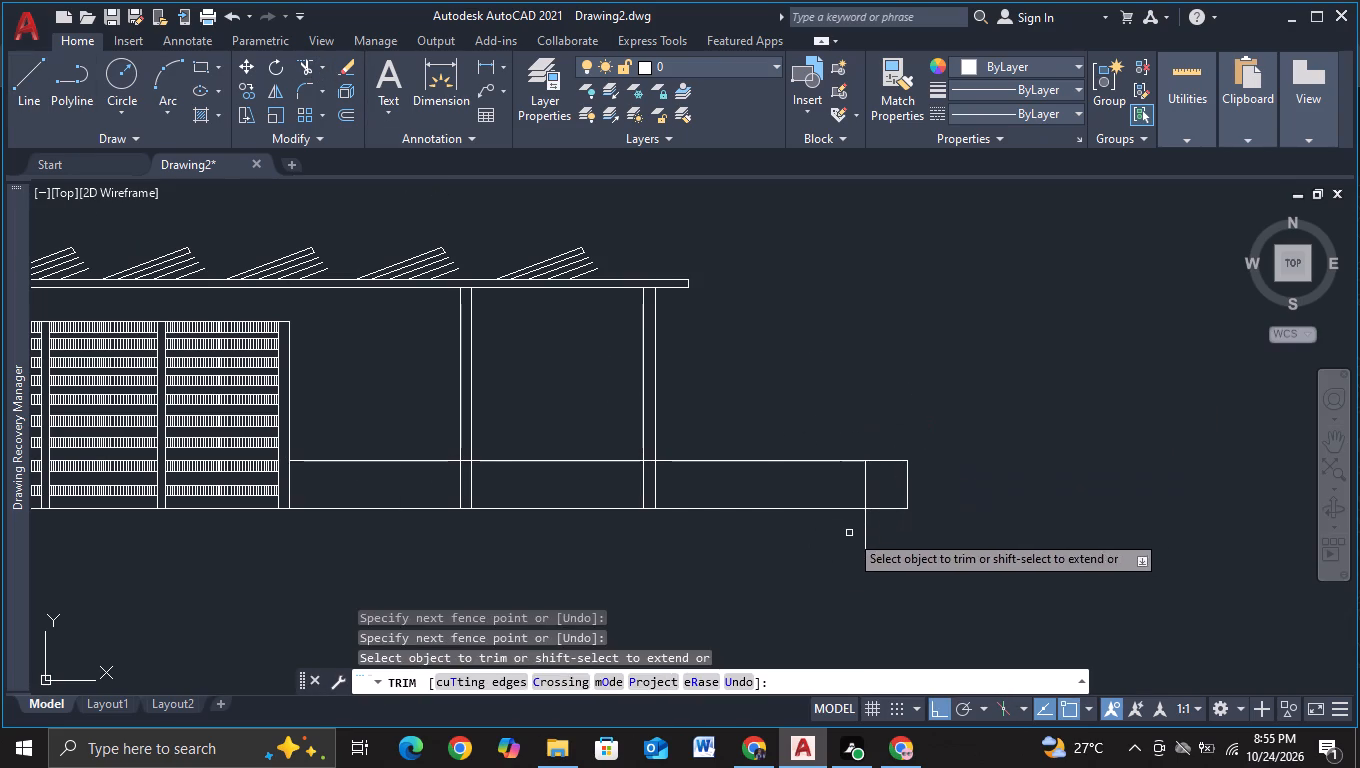
{"action": "left_click_drag", "start_coordinate": [849, 533], "coordinate": [965, 531]}
{"action": "key", "text": "Escape"}
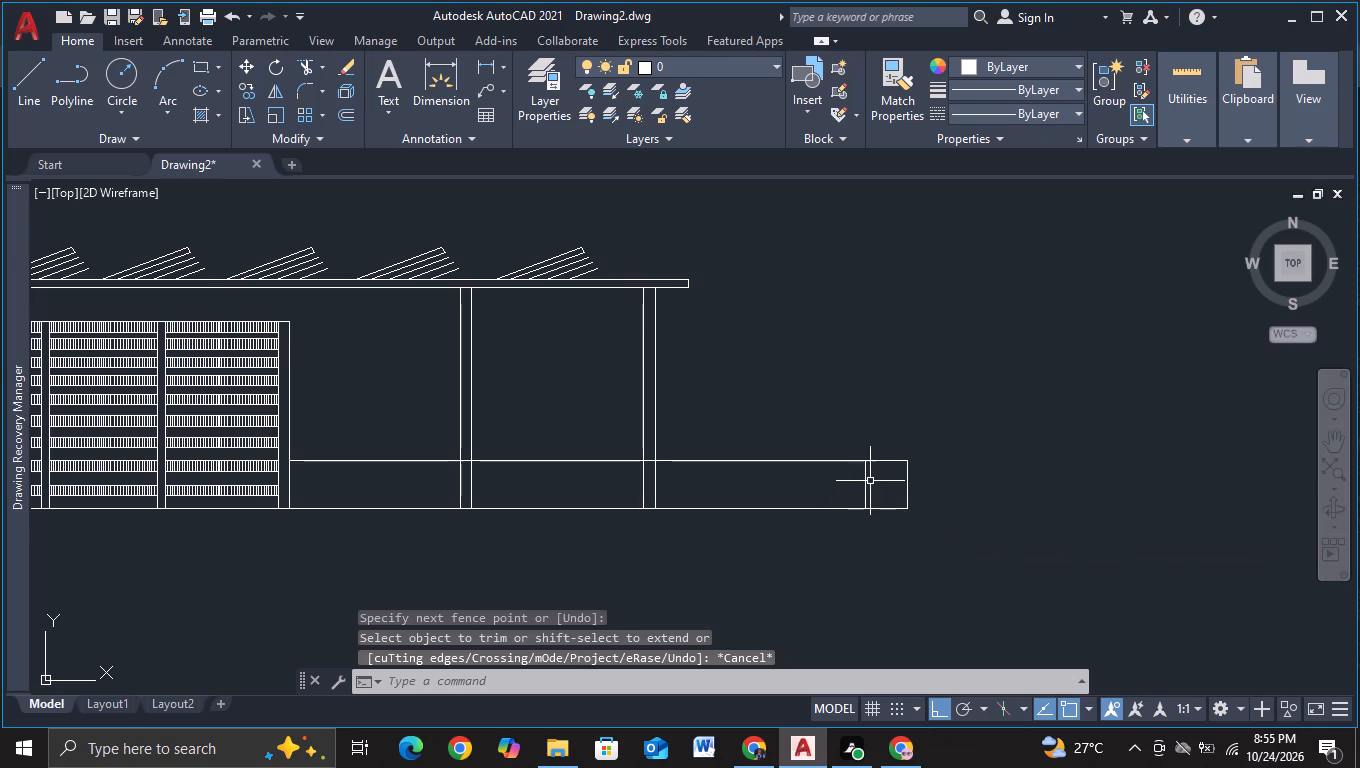
Copy the vertical divider seven times along the low wall toward the slatted block, leaving wider gaps around the columns.
{"action": "left_click", "coordinate": [865, 482]}
{"action": "key", "text": "c"}
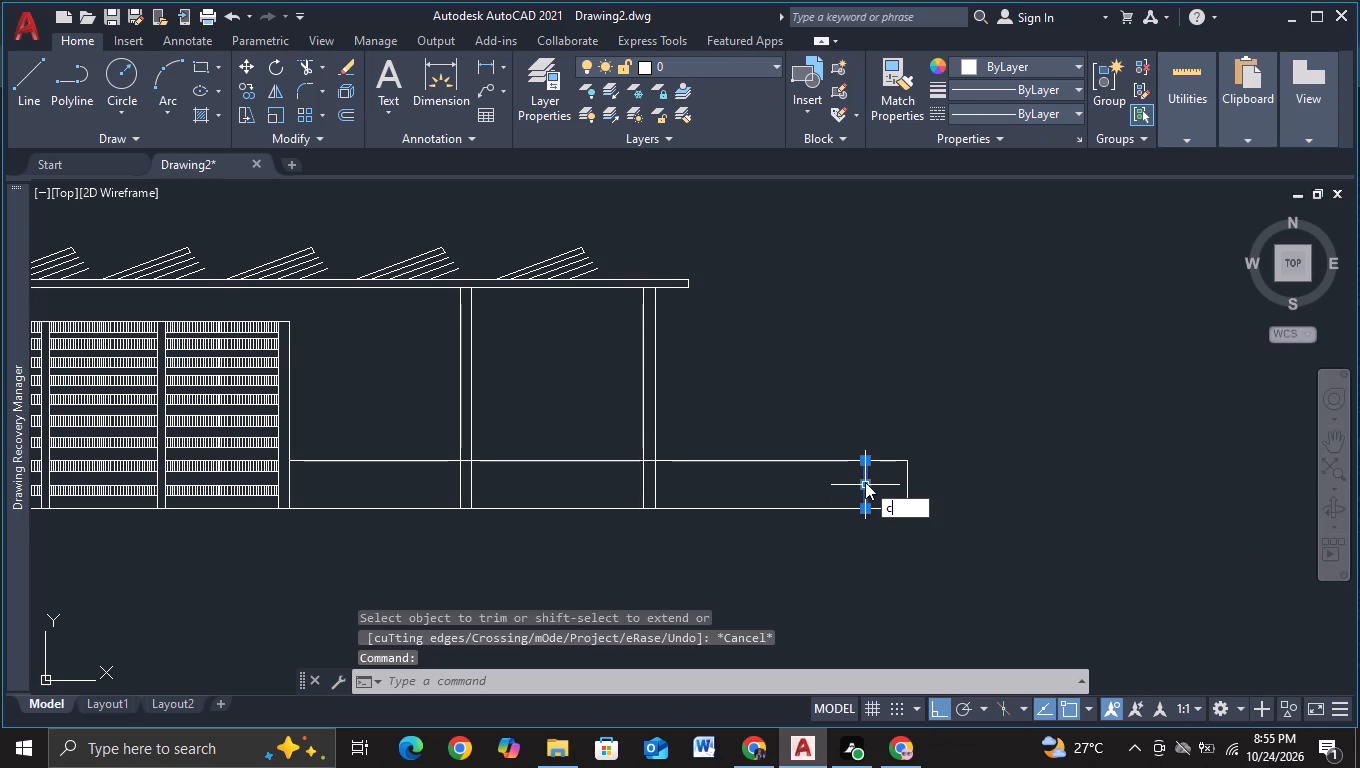
{"action": "left_click", "coordinate": [936, 551]}
{"action": "left_click", "coordinate": [928, 552]}
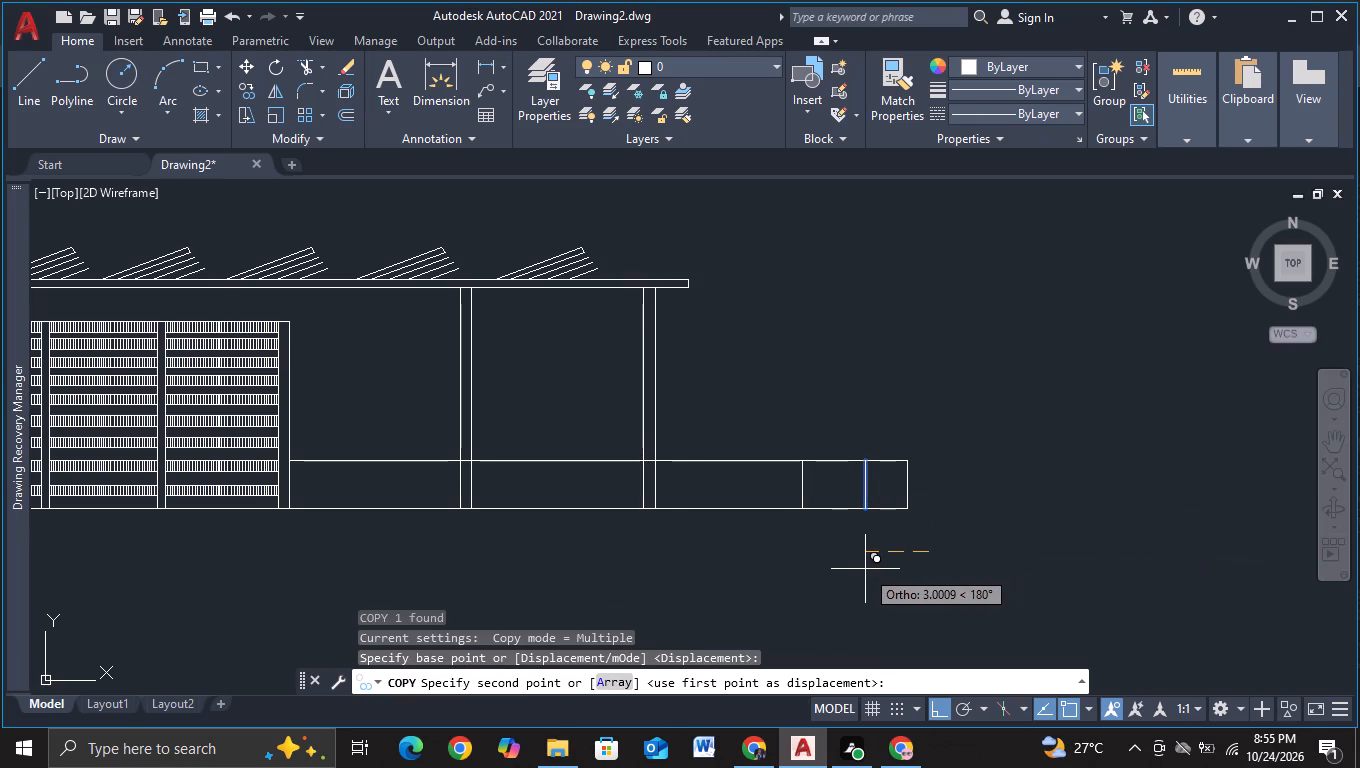
{"action": "left_click", "coordinate": [878, 569]}
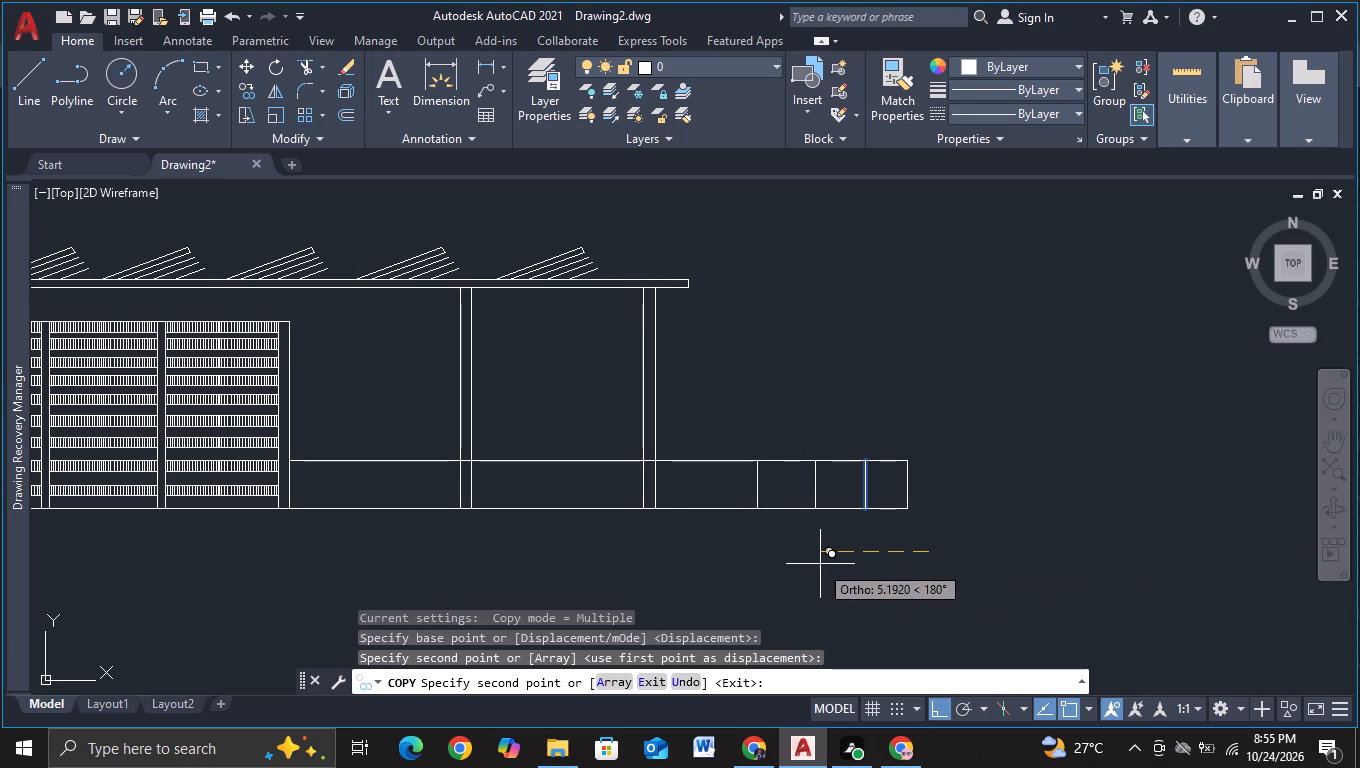
{"action": "left_click", "coordinate": [826, 564]}
{"action": "left_click", "coordinate": [771, 562]}
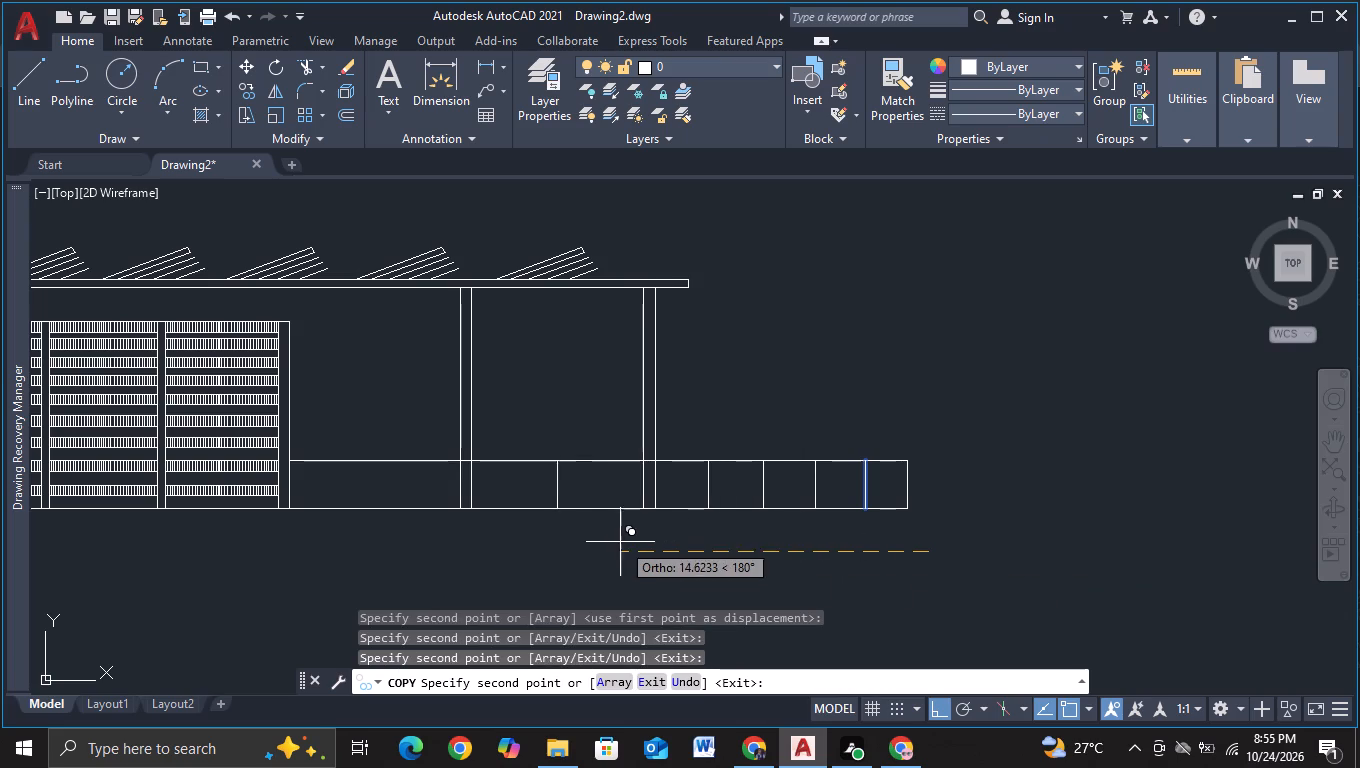
{"action": "left_click", "coordinate": [645, 538]}
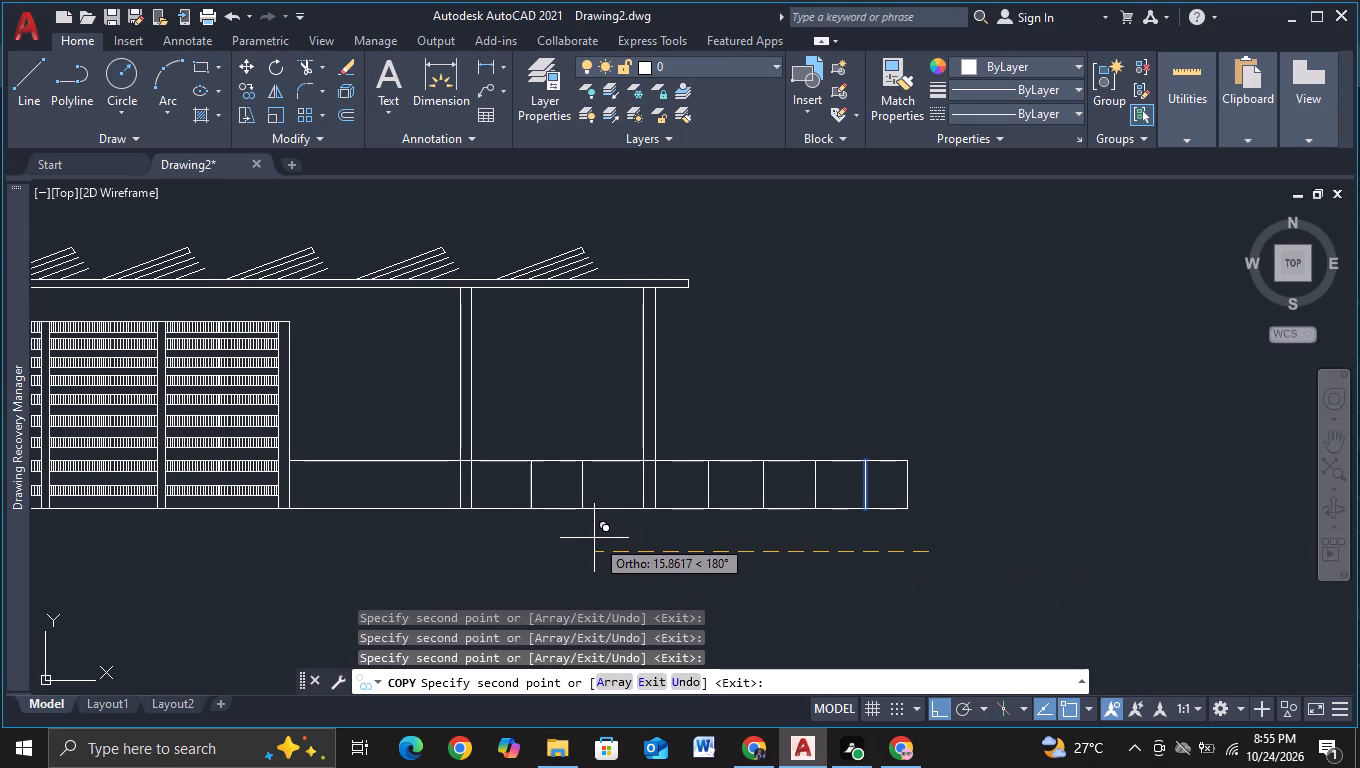
{"action": "left_click", "coordinate": [589, 538]}
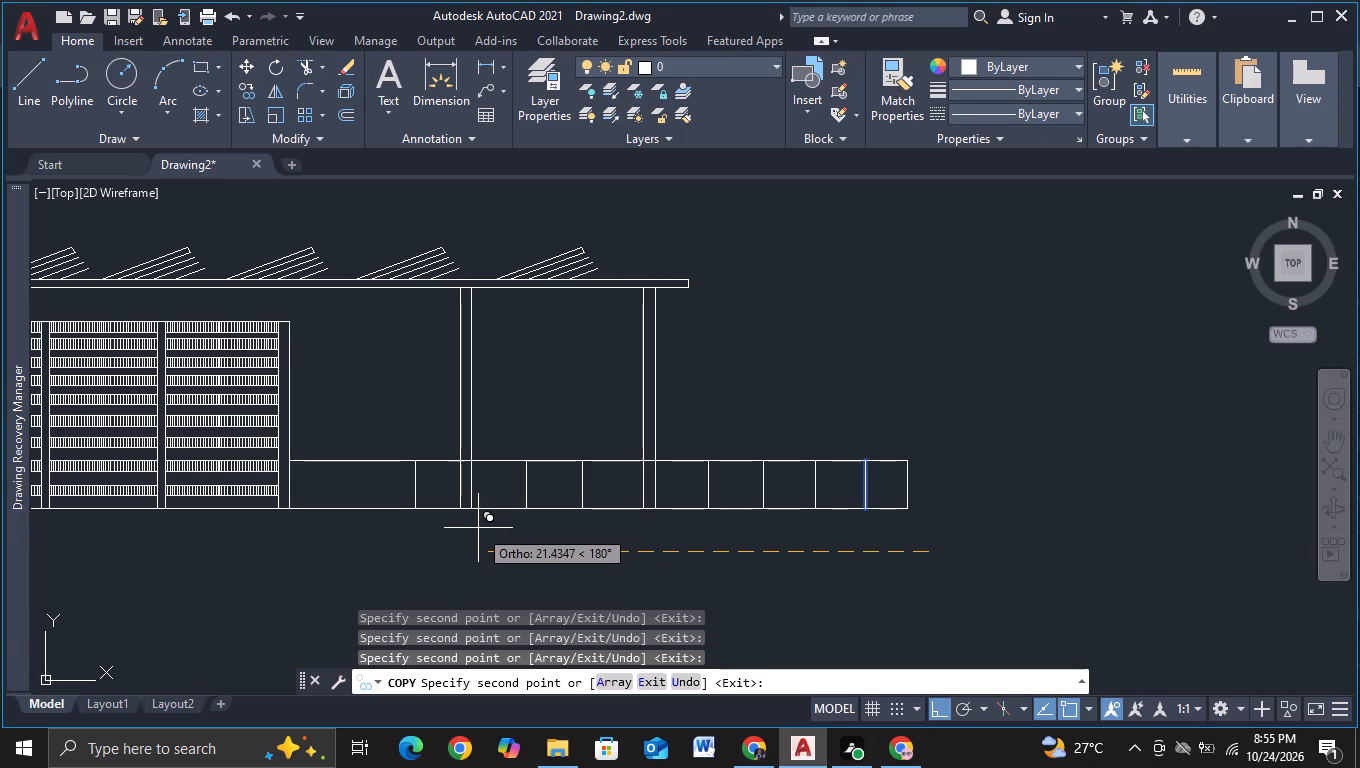
{"action": "left_click", "coordinate": [478, 528]}
{"action": "left_click", "coordinate": [422, 520]}
{"action": "key", "text": "Escape"}
Draw a base slab outline from the slatted block's inner bottom corner: about 0.75 down, about 29.76 horizontally under the second wall divider, then up to the ground.
{"action": "scroll", "coordinate": [527, 535], "scroll_direction": "down", "scroll_amount": 1}
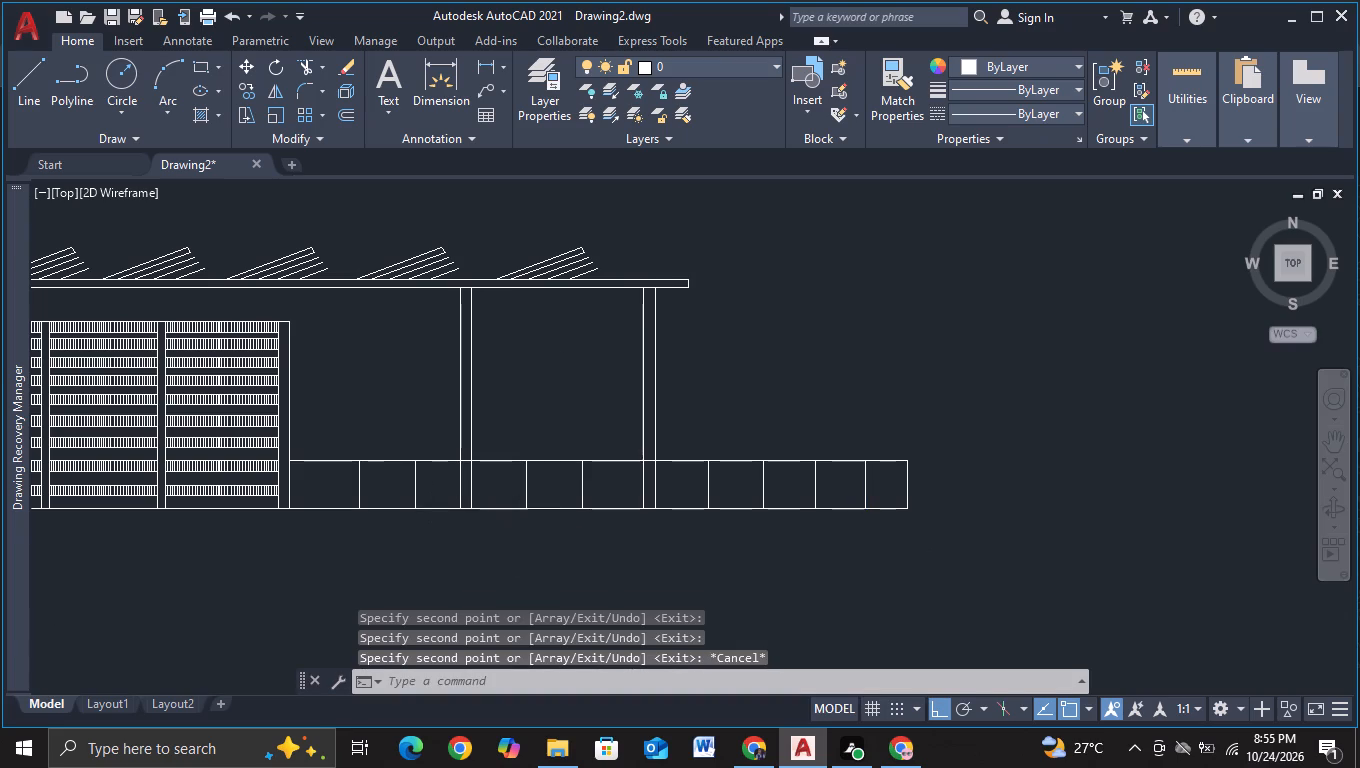
{"action": "scroll", "coordinate": [544, 541], "scroll_direction": "down", "scroll_amount": 1}
{"action": "middle_click_drag", "start_coordinate": [621, 574], "coordinate": [708, 553]}
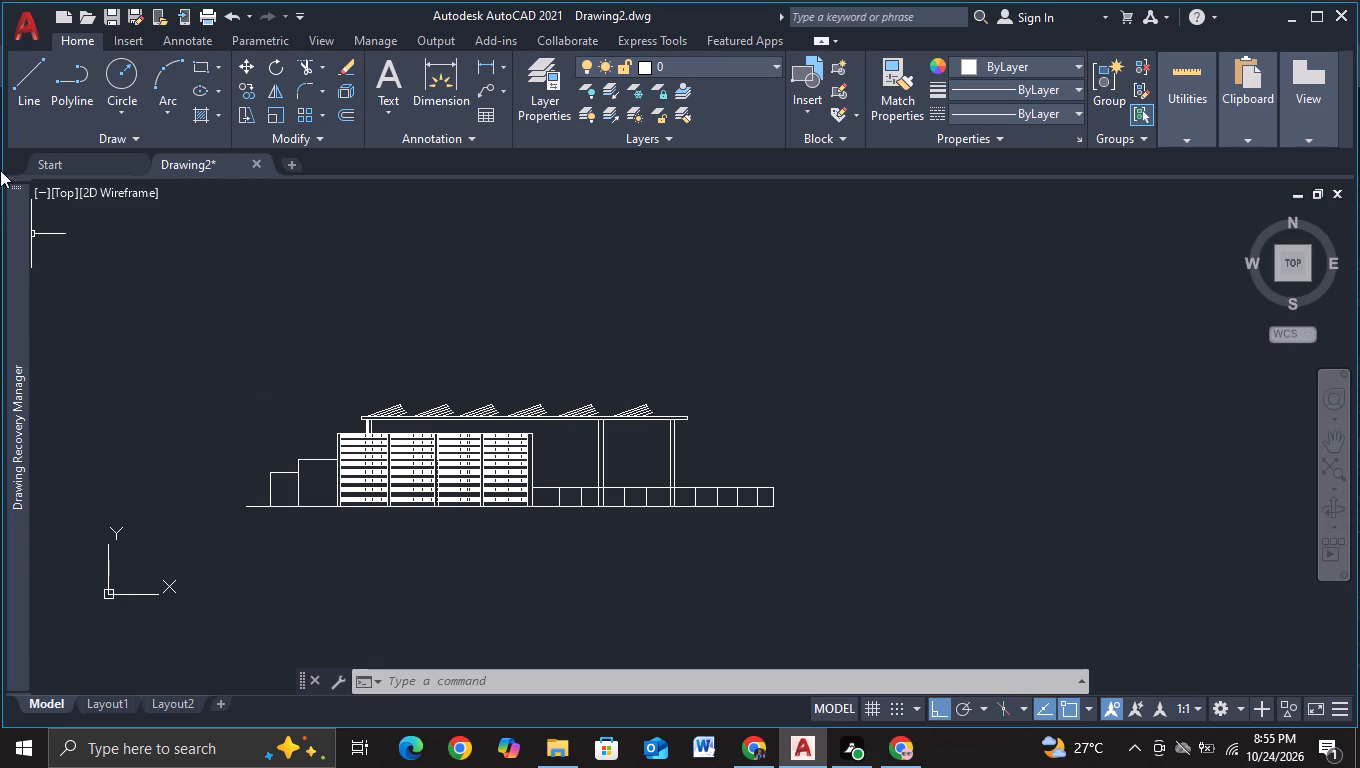
{"action": "left_click", "coordinate": [27, 106]}
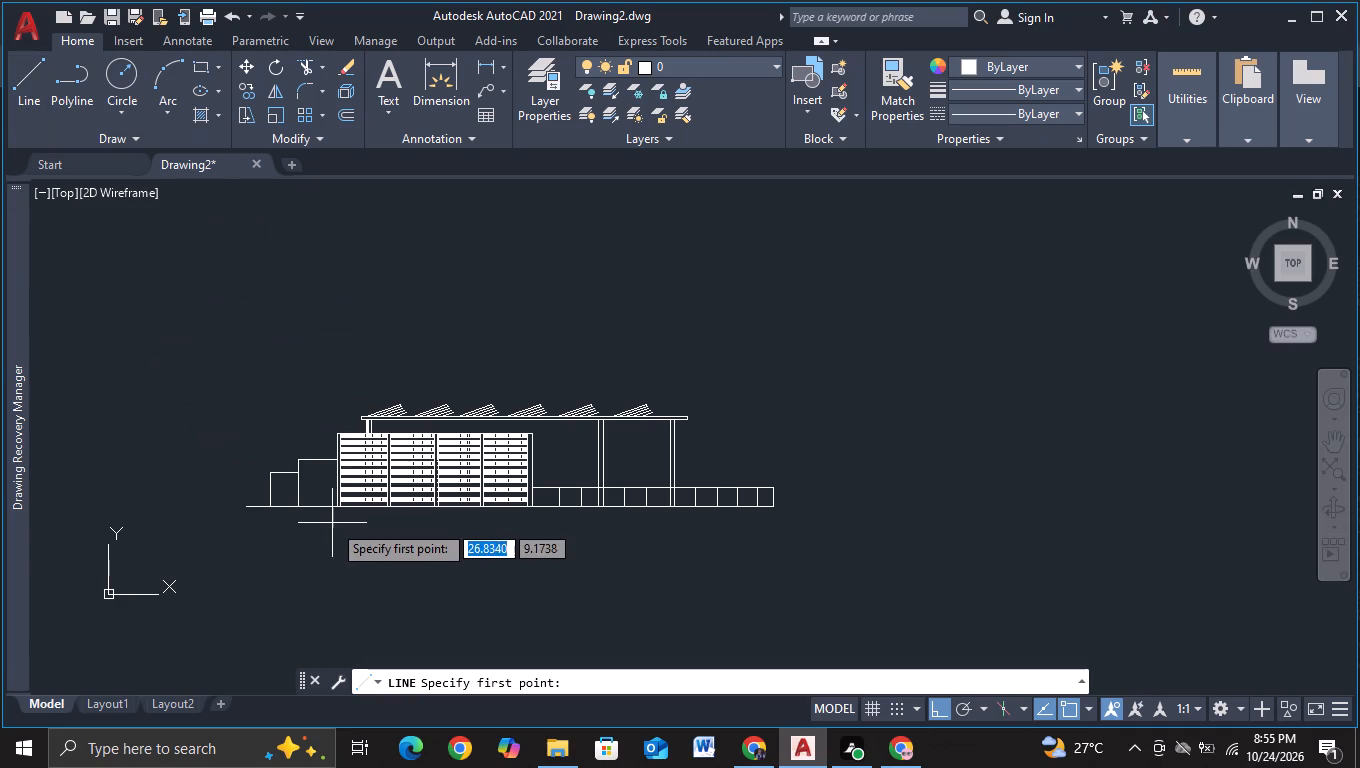
{"action": "scroll", "coordinate": [332, 523], "scroll_direction": "up", "scroll_amount": 3}
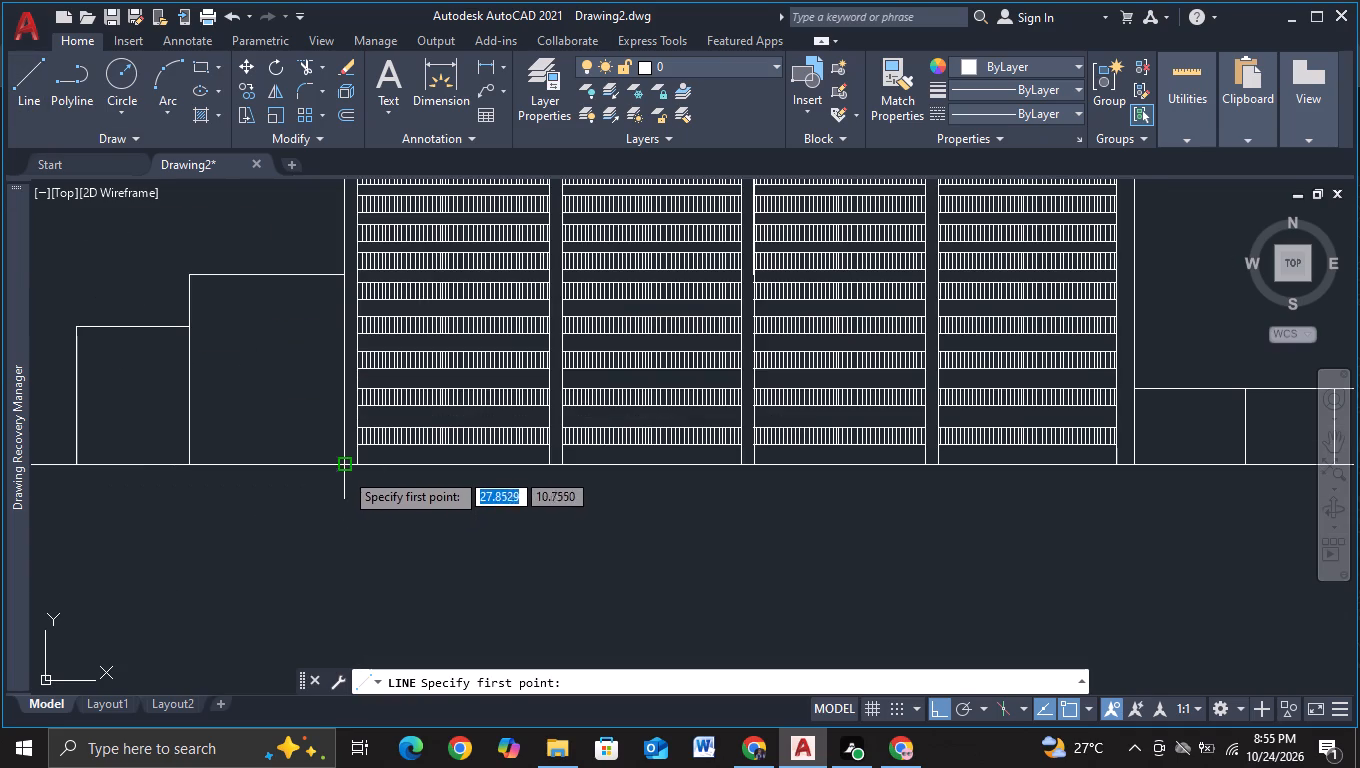
{"action": "left_click", "coordinate": [342, 467]}
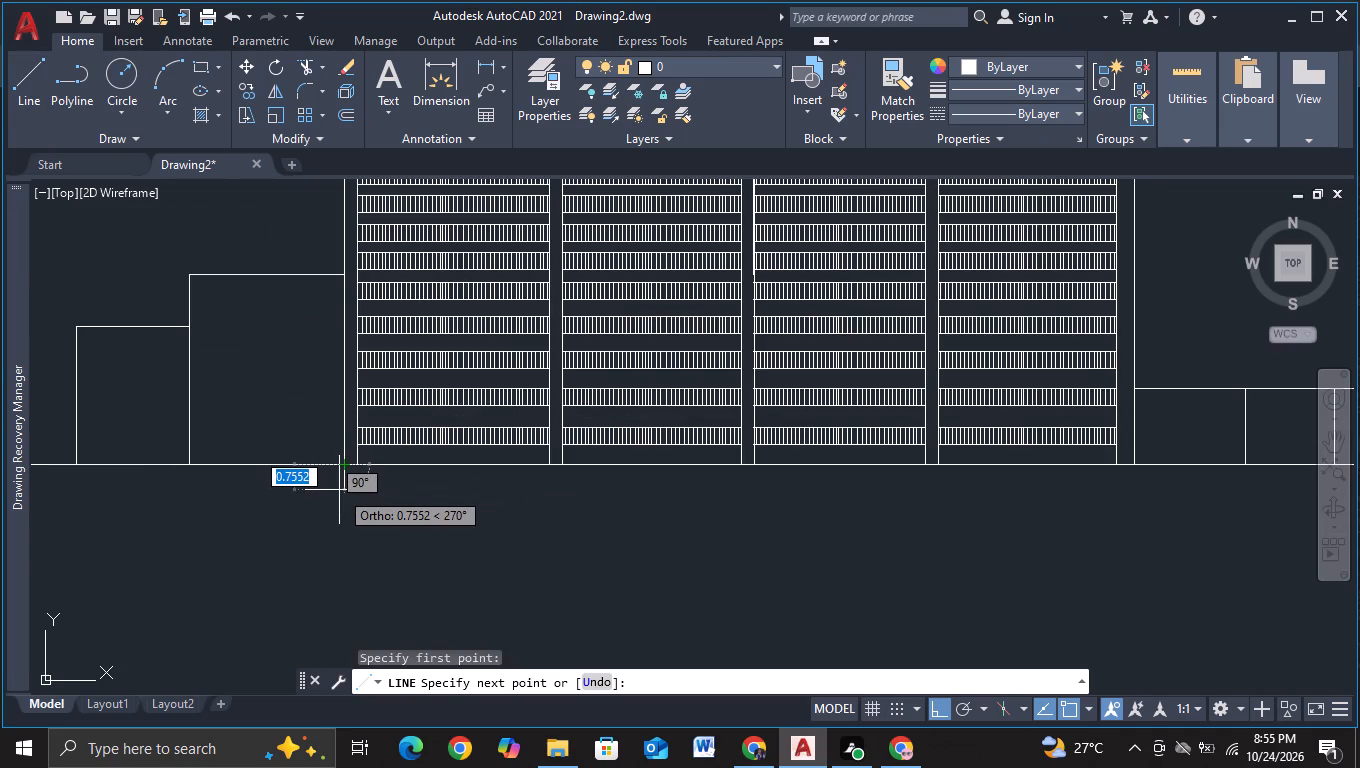
{"action": "left_click", "coordinate": [339, 490]}
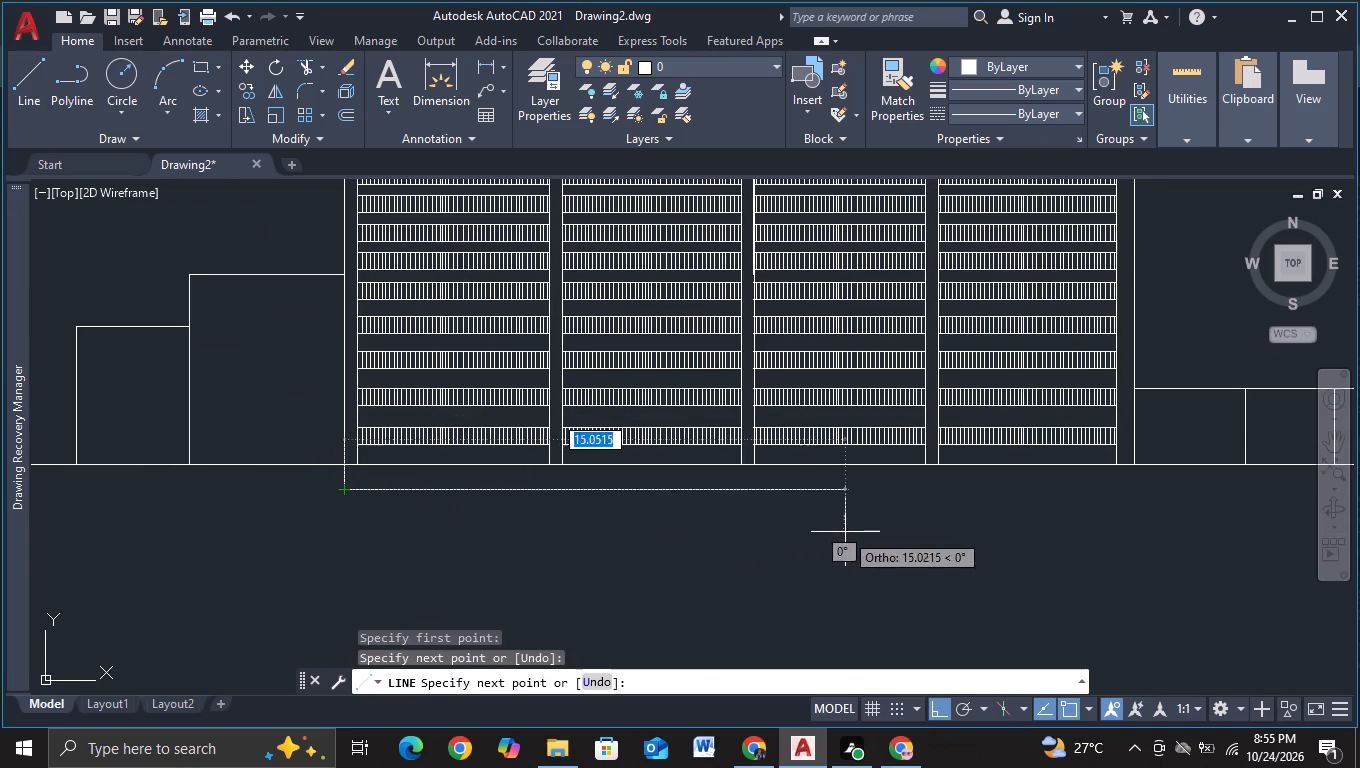
{"action": "middle_click_drag", "start_coordinate": [845, 532], "coordinate": [357, 522]}
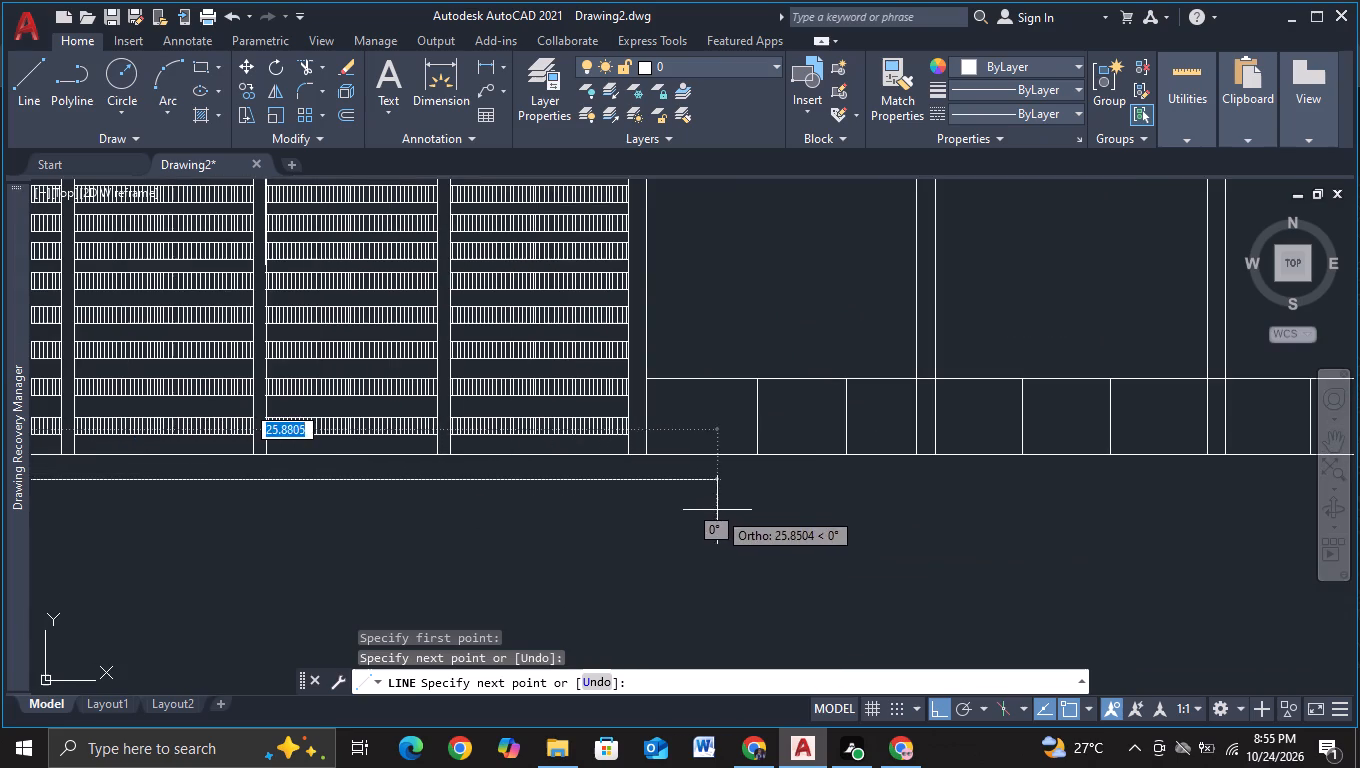
{"action": "left_click", "coordinate": [847, 480]}
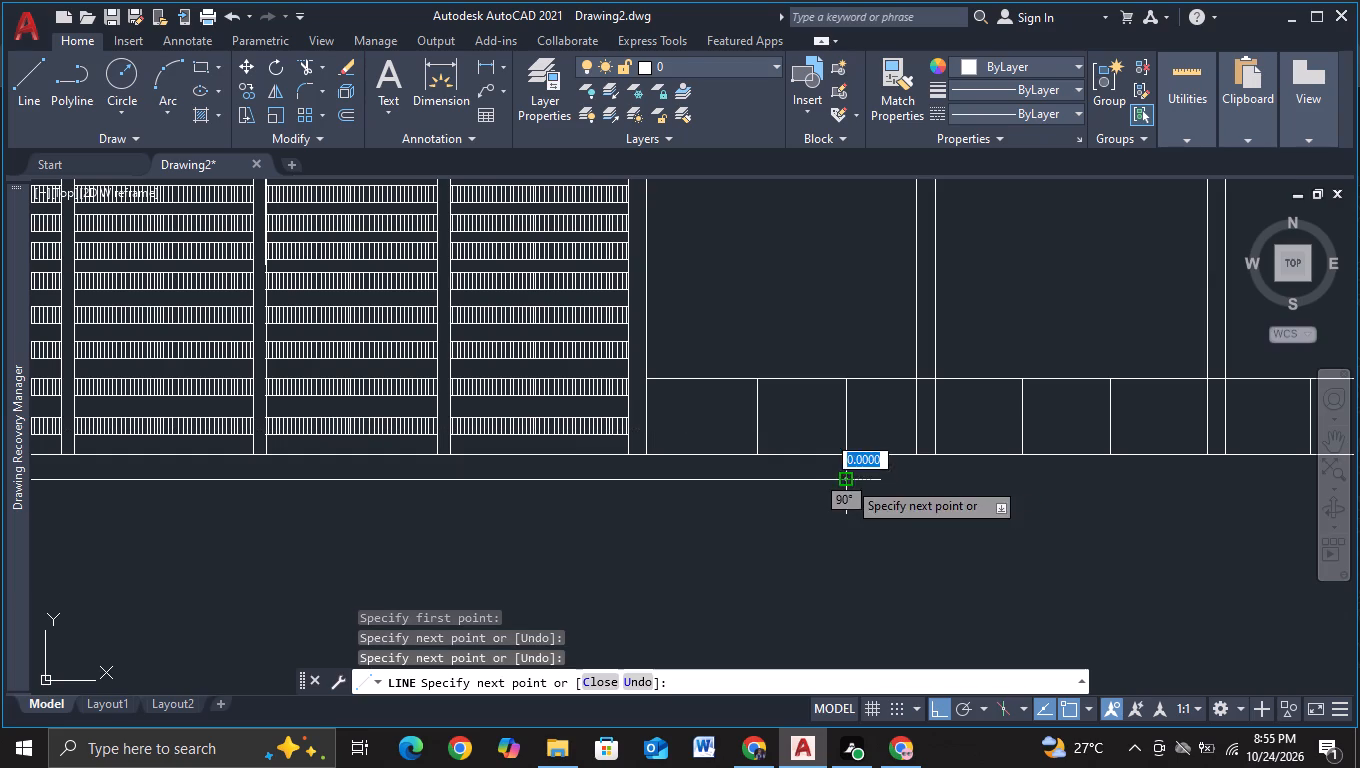
{"action": "left_click", "coordinate": [842, 456]}
{"action": "key", "text": "Escape"}
Draw a long vertical line straight down from the base slab's outer bottom corner.
{"action": "middle_click_drag", "start_coordinate": [939, 492], "coordinate": [830, 507]}
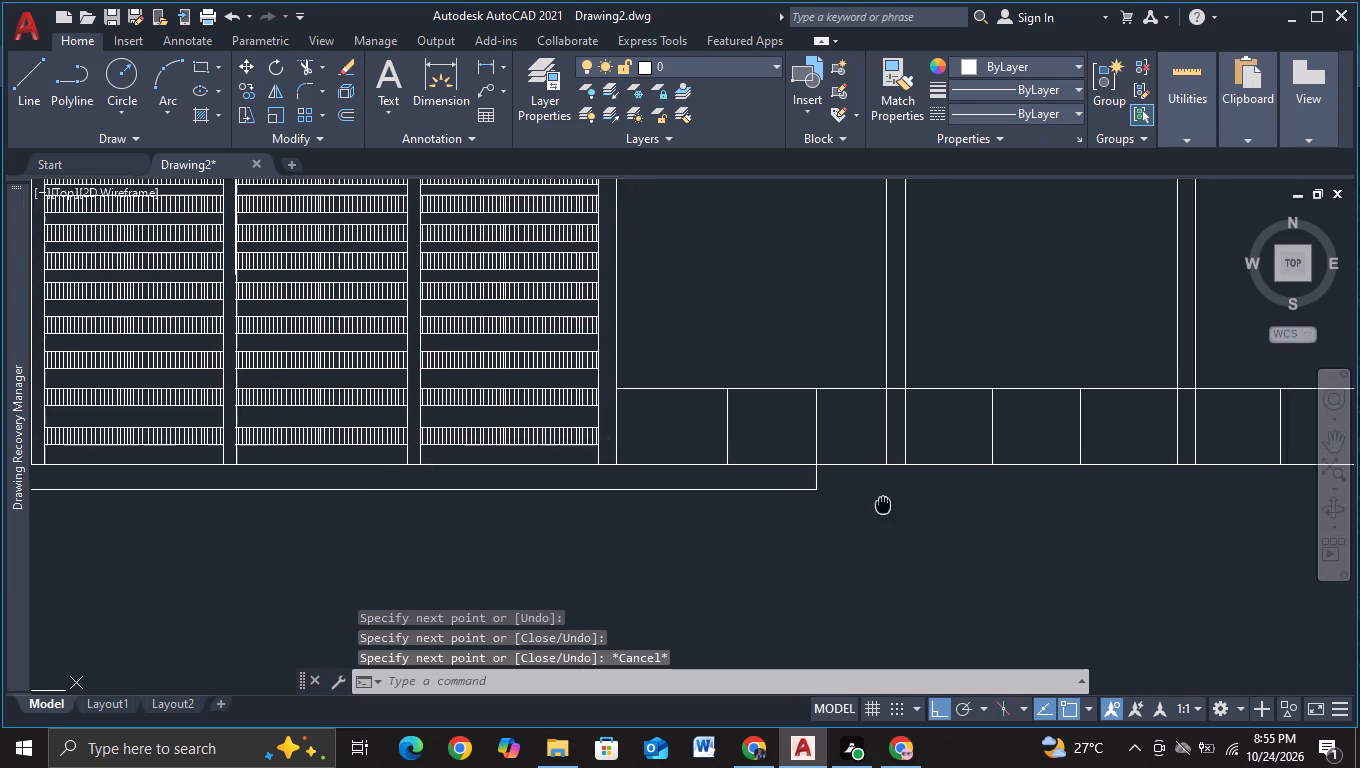
{"action": "middle_click_drag", "start_coordinate": [830, 507], "coordinate": [738, 507]}
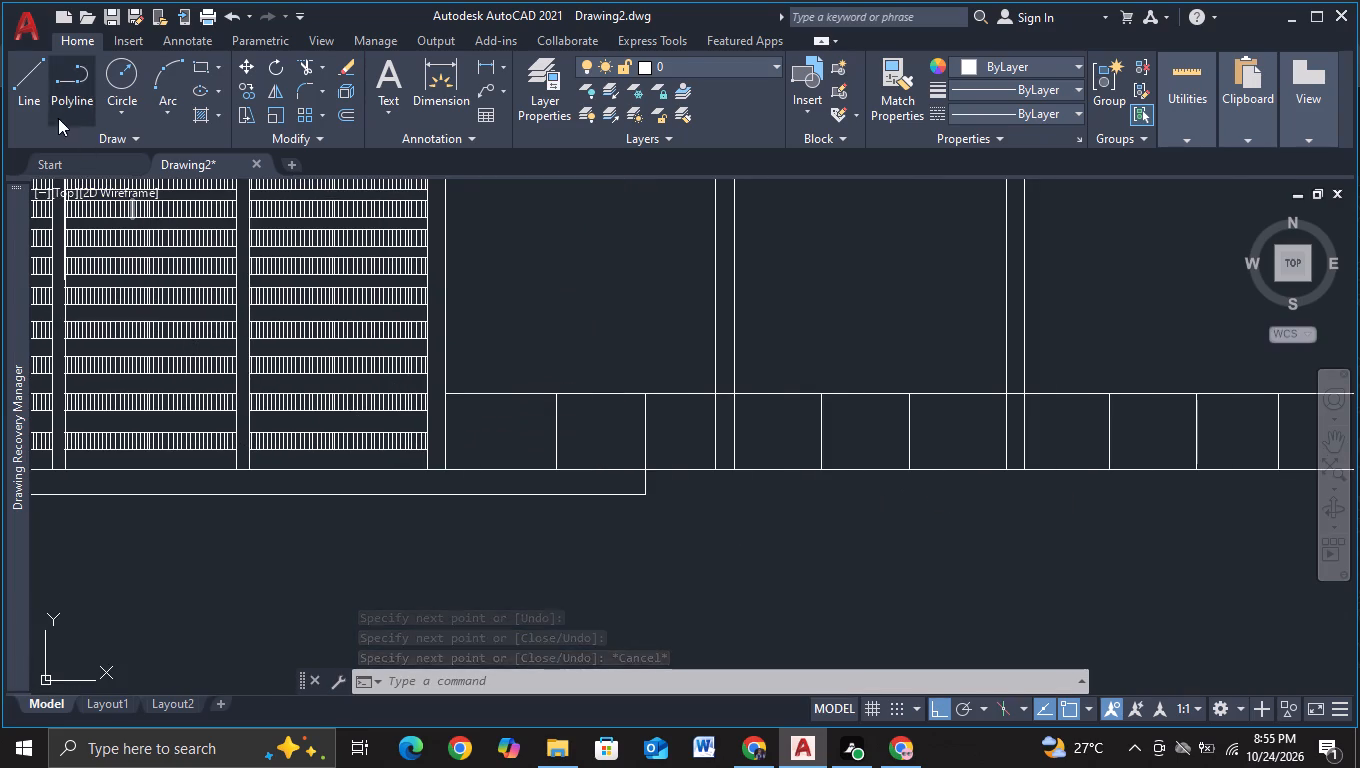
{"action": "left_click", "coordinate": [34, 102]}
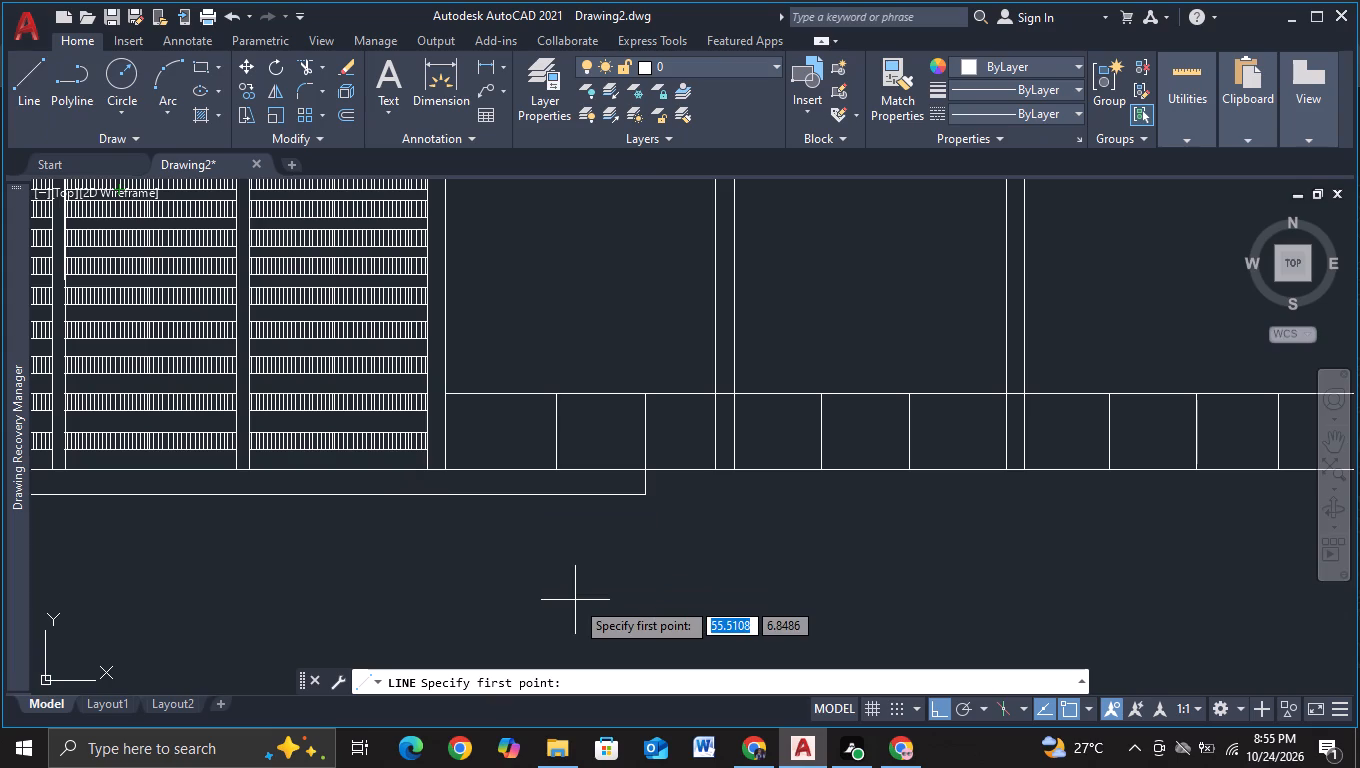
{"action": "left_click", "coordinate": [647, 493]}
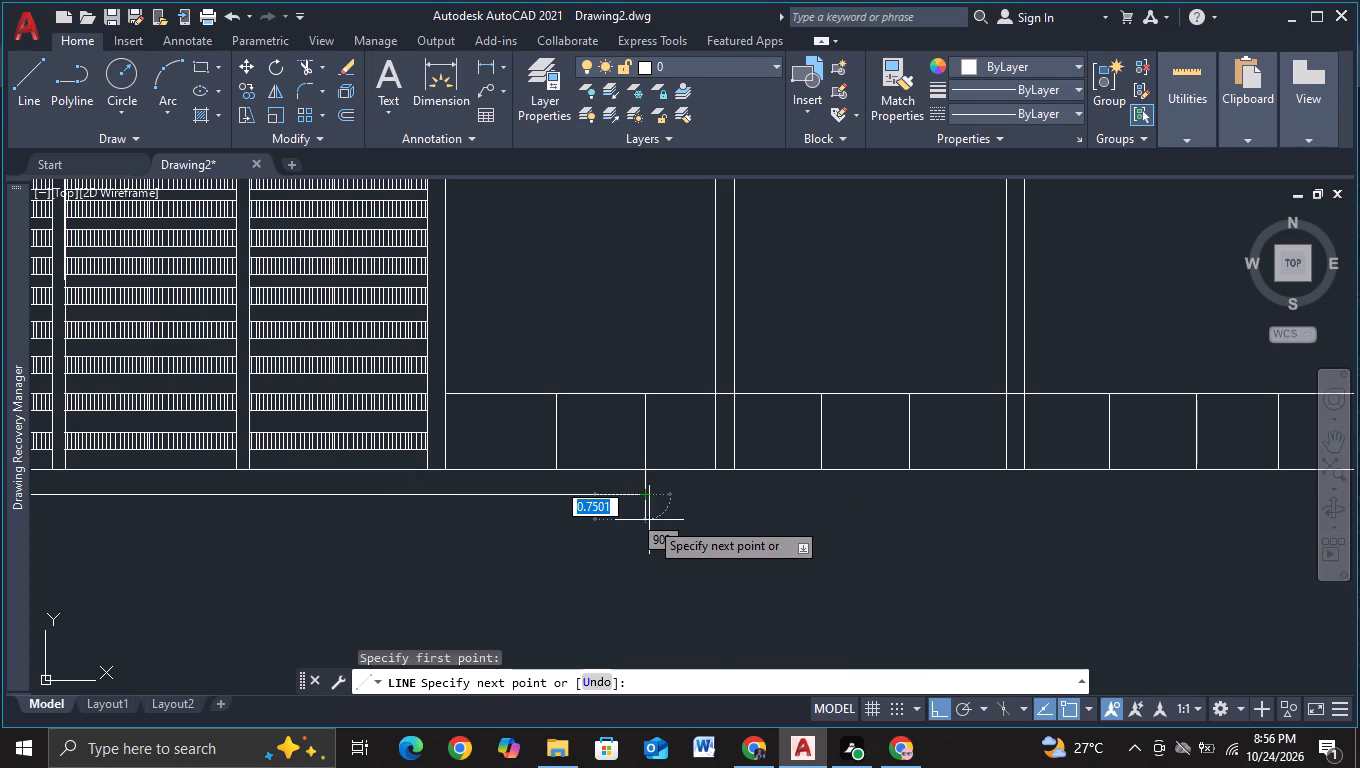
{"action": "scroll", "coordinate": [645, 573], "scroll_direction": "down", "scroll_amount": 2}
{"action": "middle_click_drag", "start_coordinate": [647, 589], "coordinate": [661, 486]}
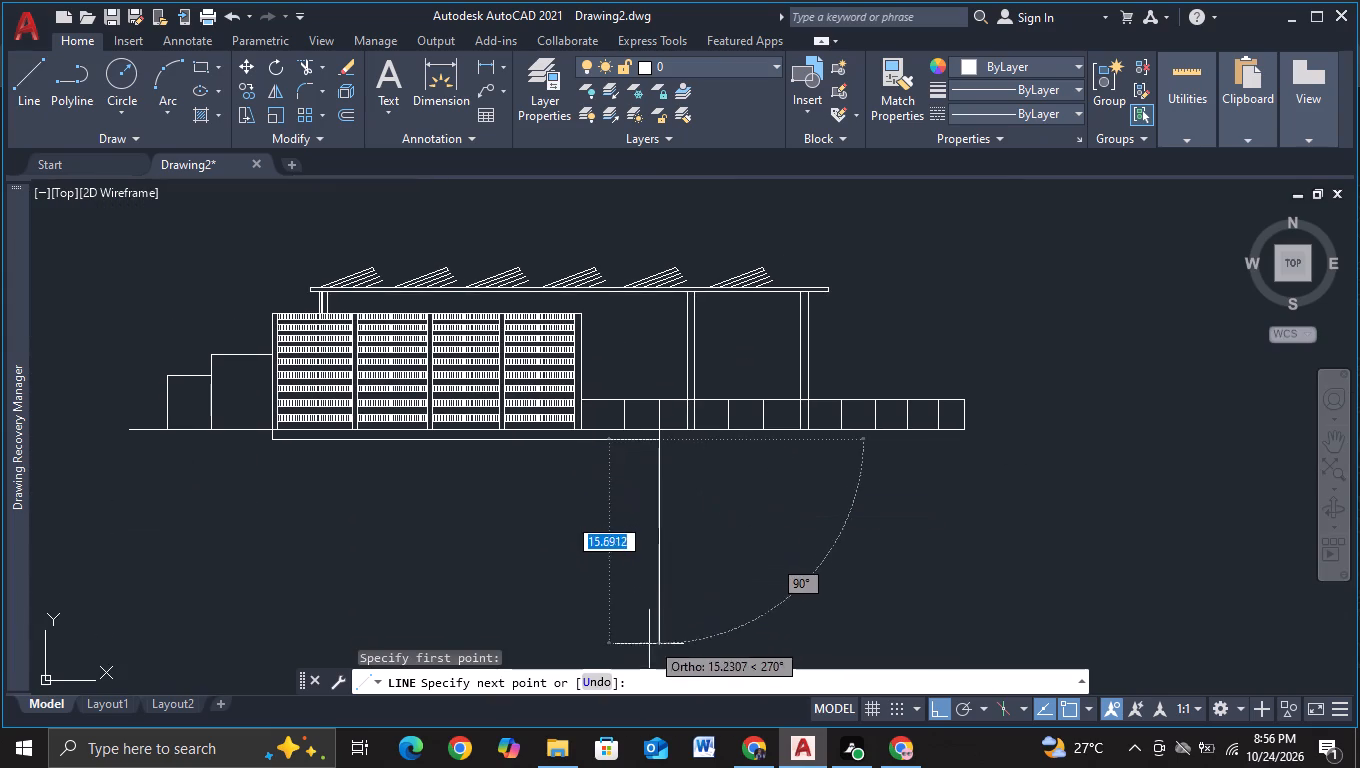
{"action": "left_click", "coordinate": [653, 607]}
{"action": "key", "text": "Escape"}
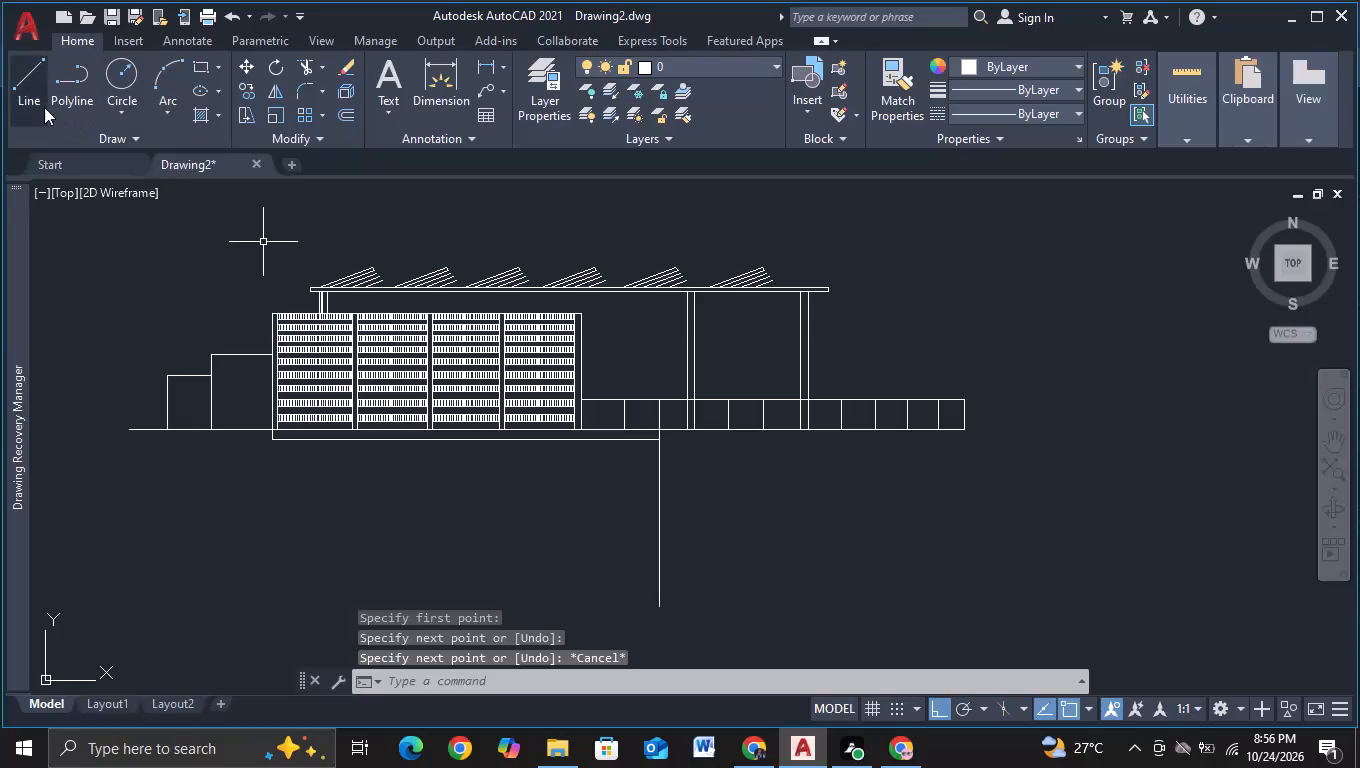
Draw a vertical line about 13.61 down from the ground line at the second divider between the columns, ending level with the first long line.
{"action": "left_click", "coordinate": [40, 107]}
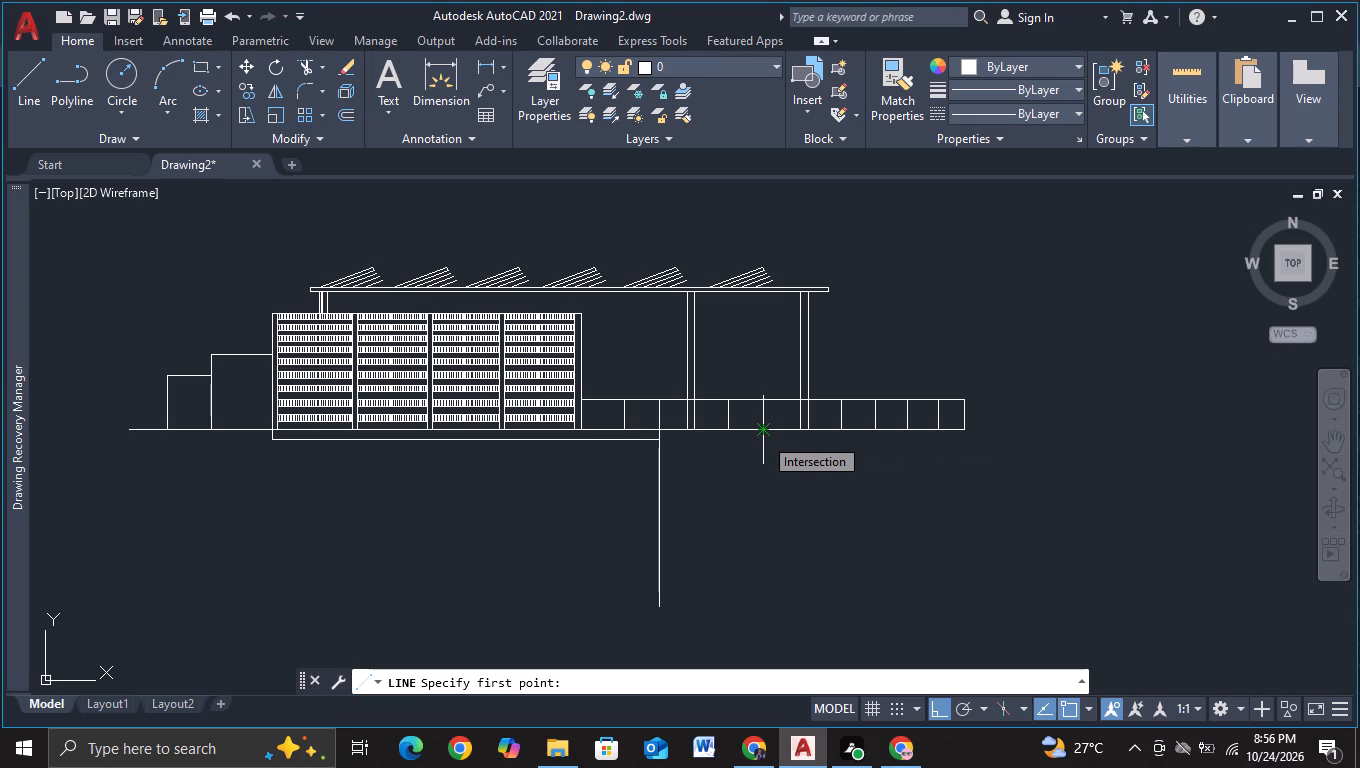
{"action": "left_click", "coordinate": [763, 436]}
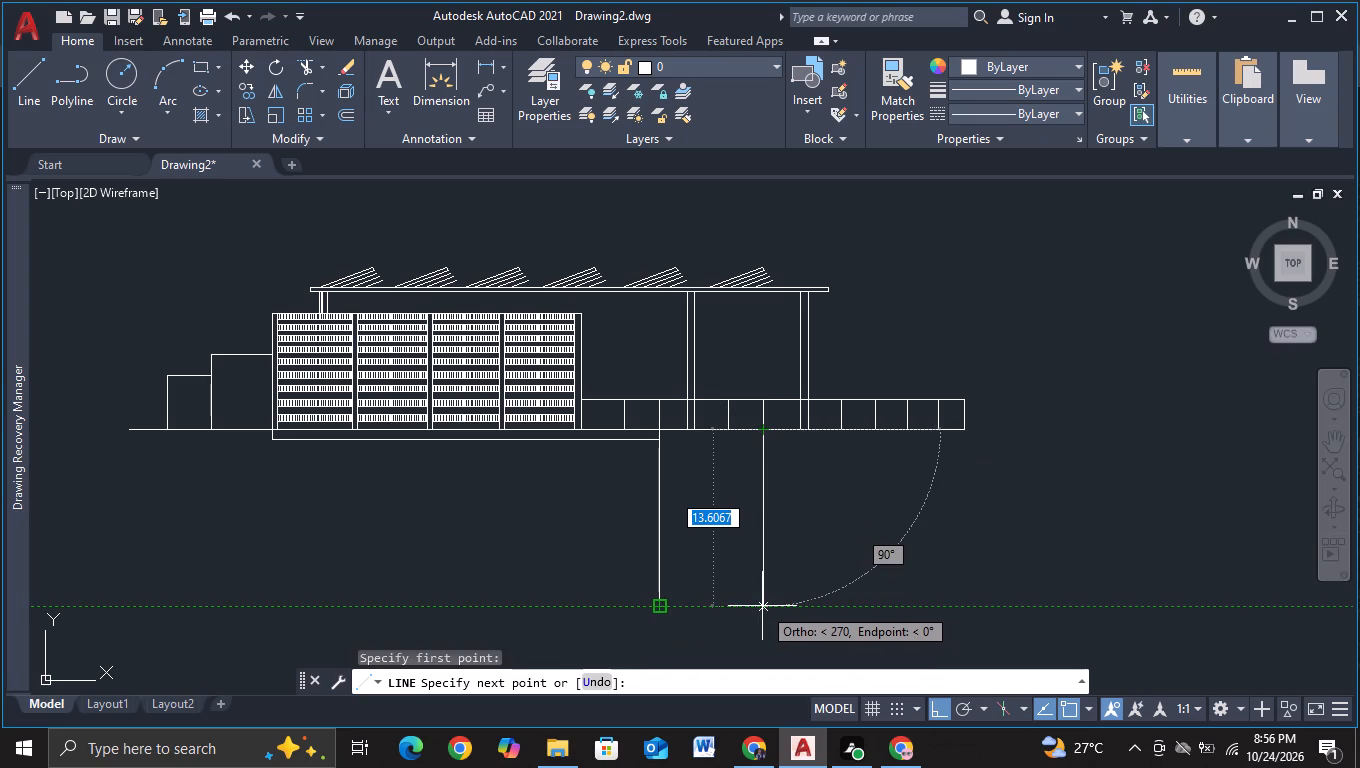
{"action": "left_click", "coordinate": [762, 606]}
{"action": "key", "text": "Escape"}
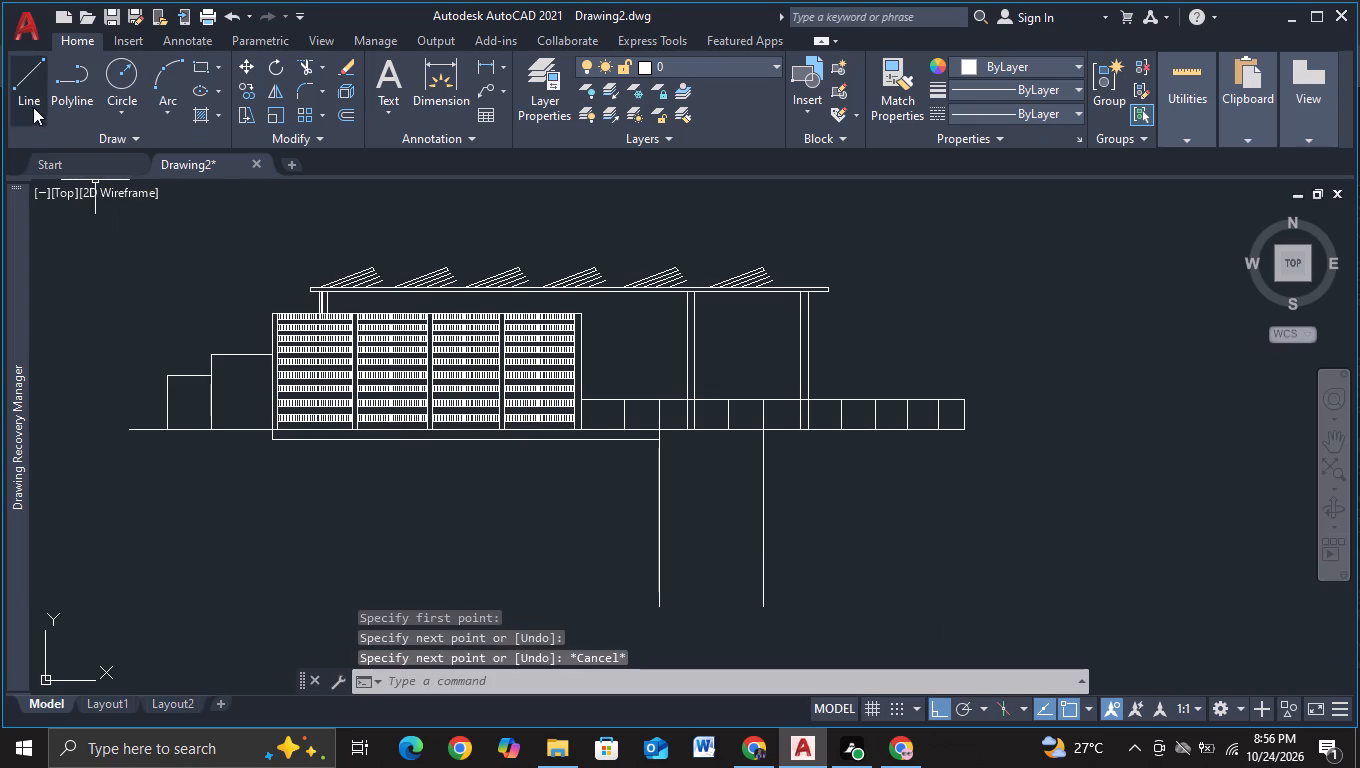
Extend the base slab's top and bottom edges just past the low wall's outer end and close it with a short vertical edge.
{"action": "left_click", "coordinate": [33, 107]}
{"action": "left_click", "coordinate": [660, 446]}
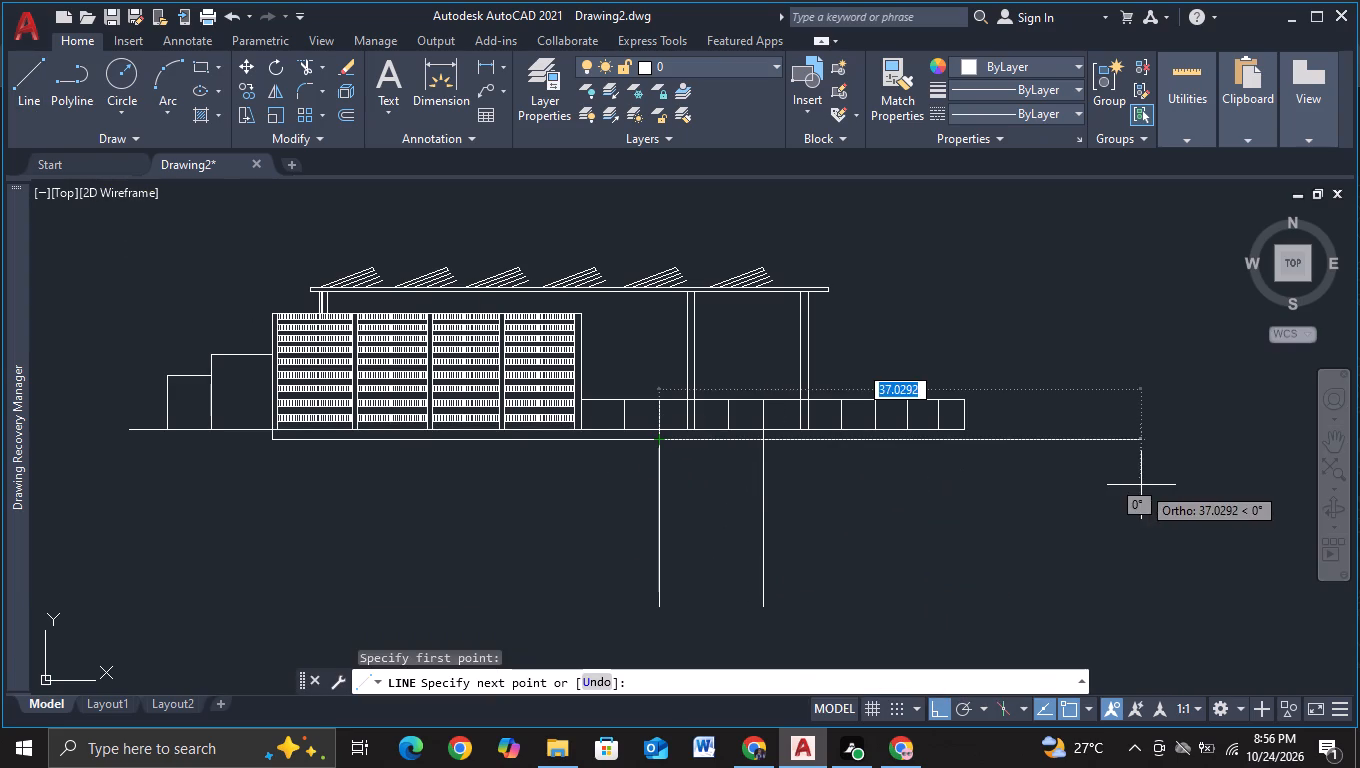
{"action": "left_click", "coordinate": [1001, 458]}
{"action": "key", "text": "Escape"}
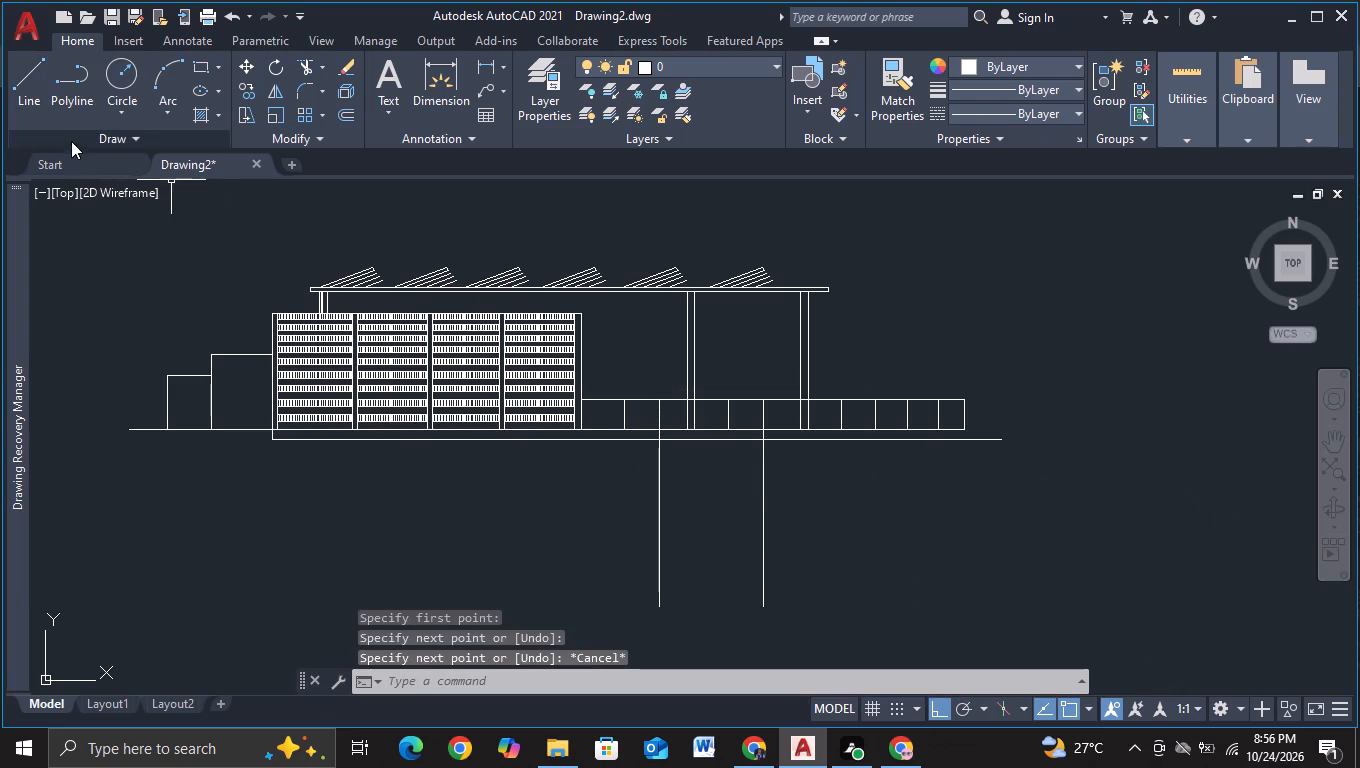
{"action": "left_click", "coordinate": [37, 94]}
{"action": "left_click", "coordinate": [964, 436]}
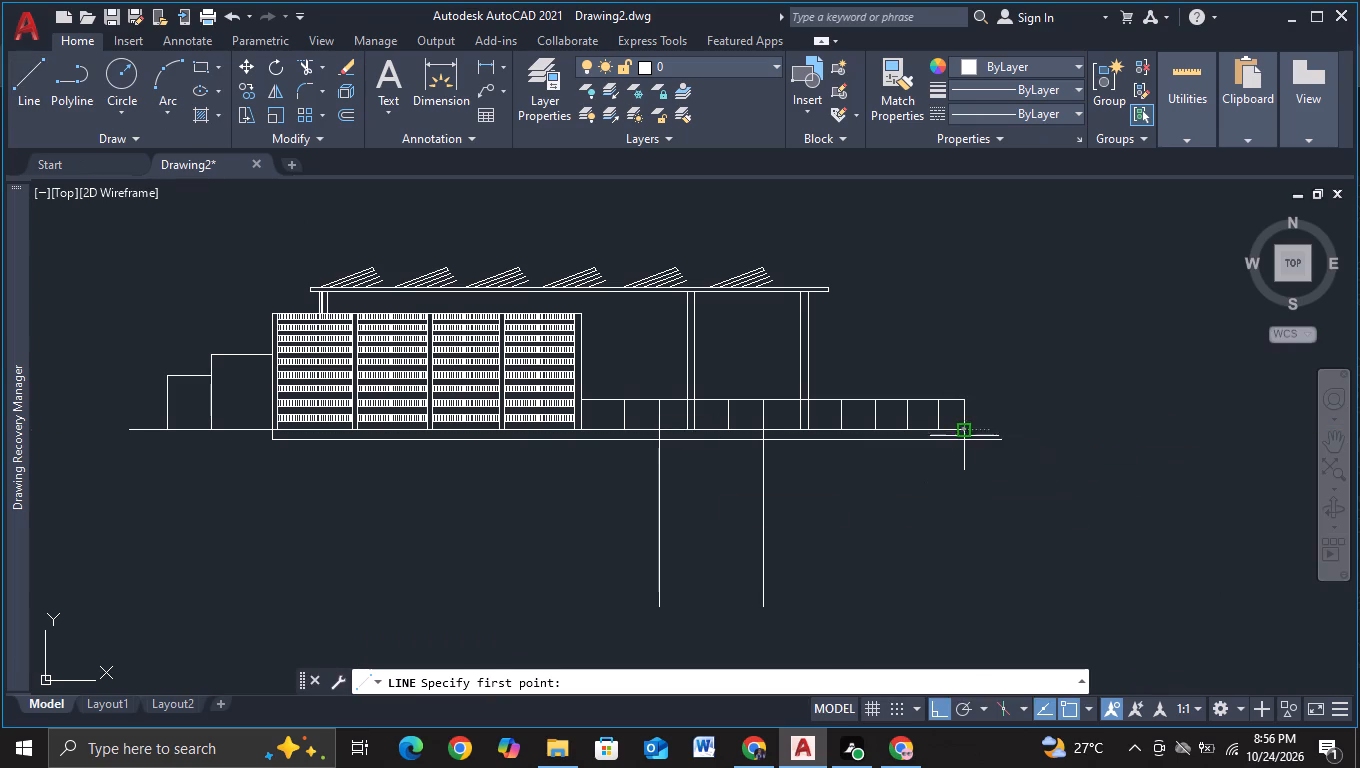
{"action": "left_click", "coordinate": [1004, 430]}
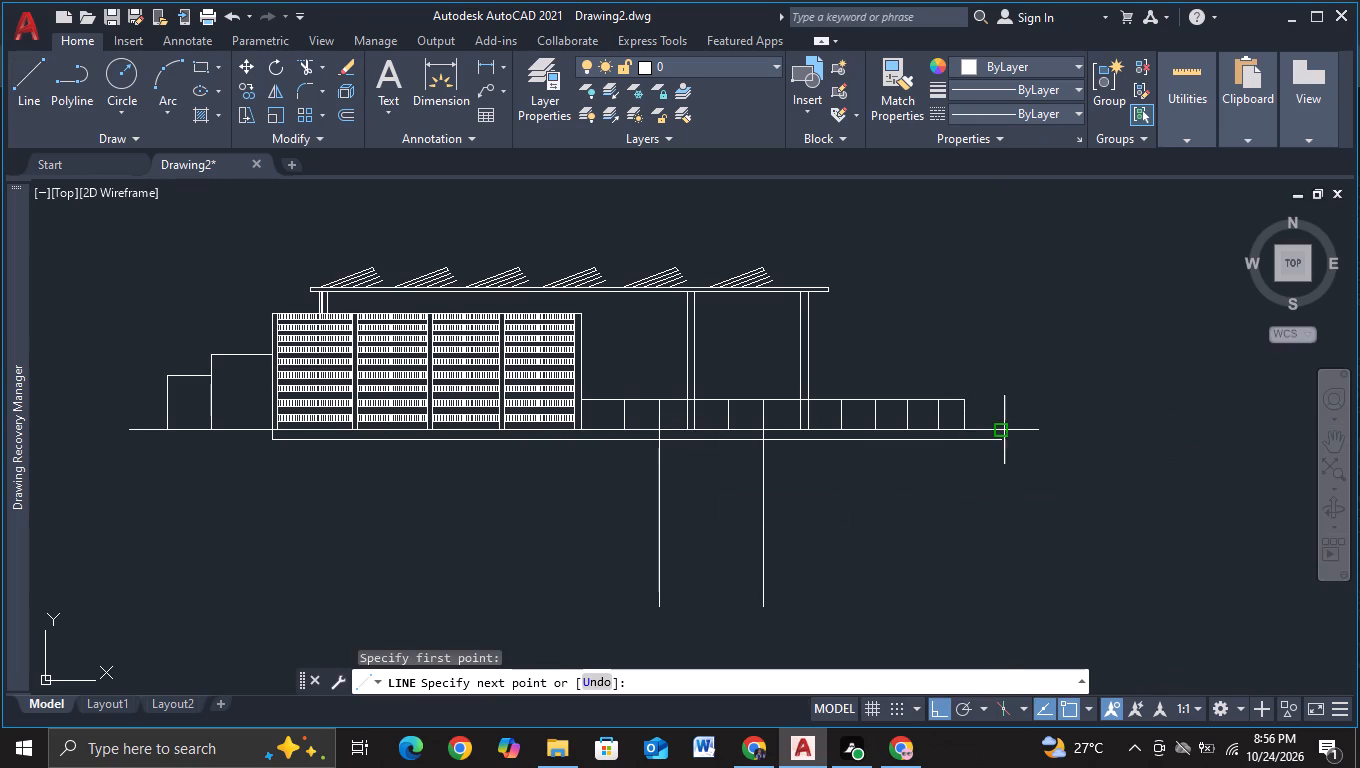
{"action": "left_click", "coordinate": [1004, 445]}
{"action": "key", "text": "Escape"}
Copy the first long vertical support line about 1.0 and 6.99 horizontally toward the second, giving both slab supports a second edge.
{"action": "middle_click_drag", "start_coordinate": [961, 559], "coordinate": [977, 524]}
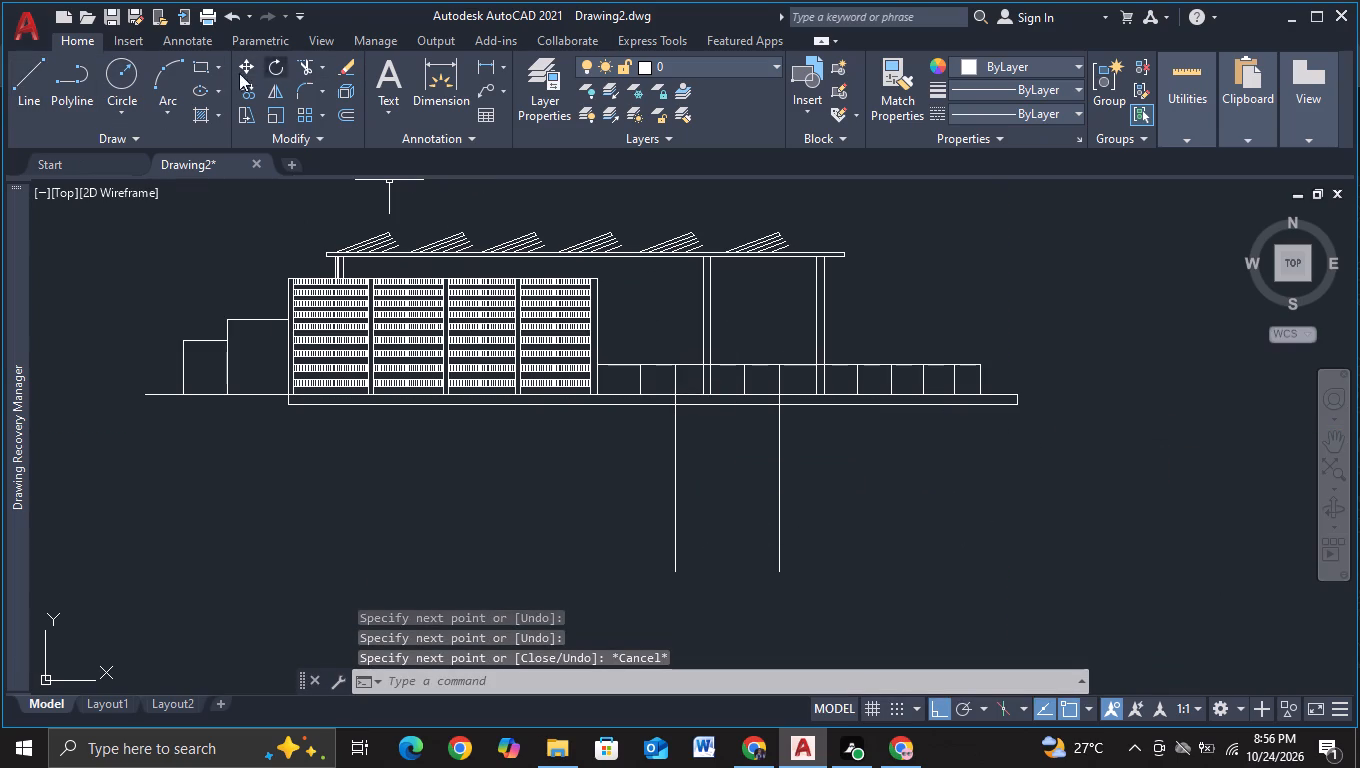
{"action": "left_click", "coordinate": [27, 91]}
{"action": "key", "text": "Escape"}
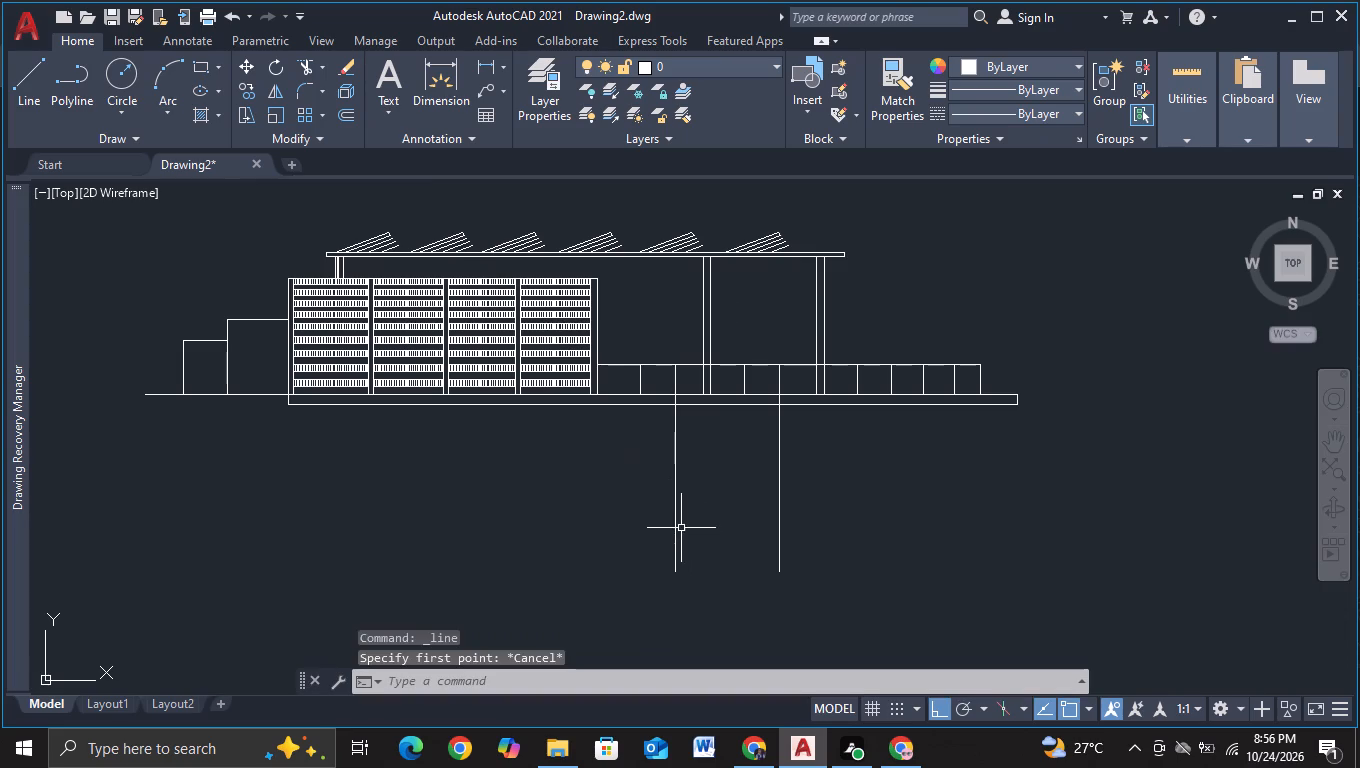
{"action": "left_click", "coordinate": [675, 526]}
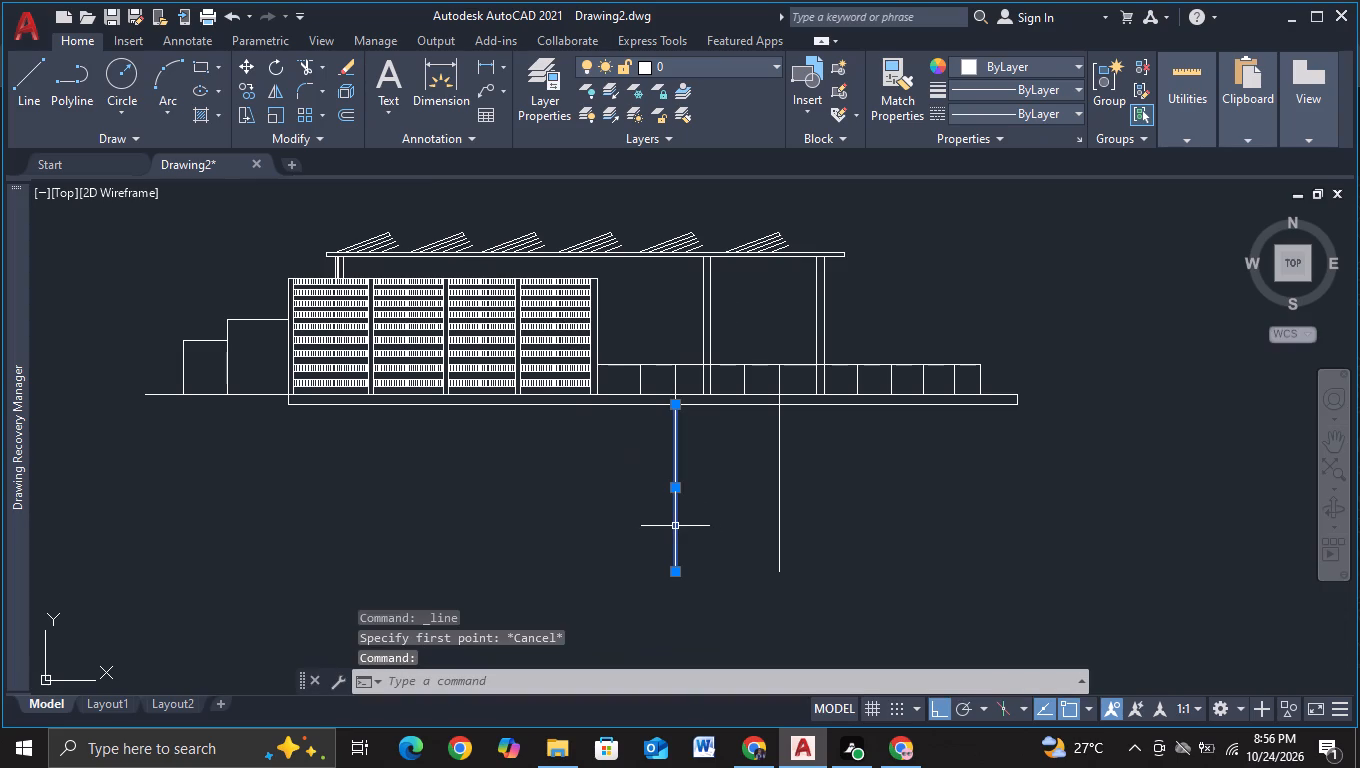
{"action": "key", "text": "c"}
{"action": "left_click", "coordinate": [787, 587]}
{"action": "left_click", "coordinate": [812, 565]}
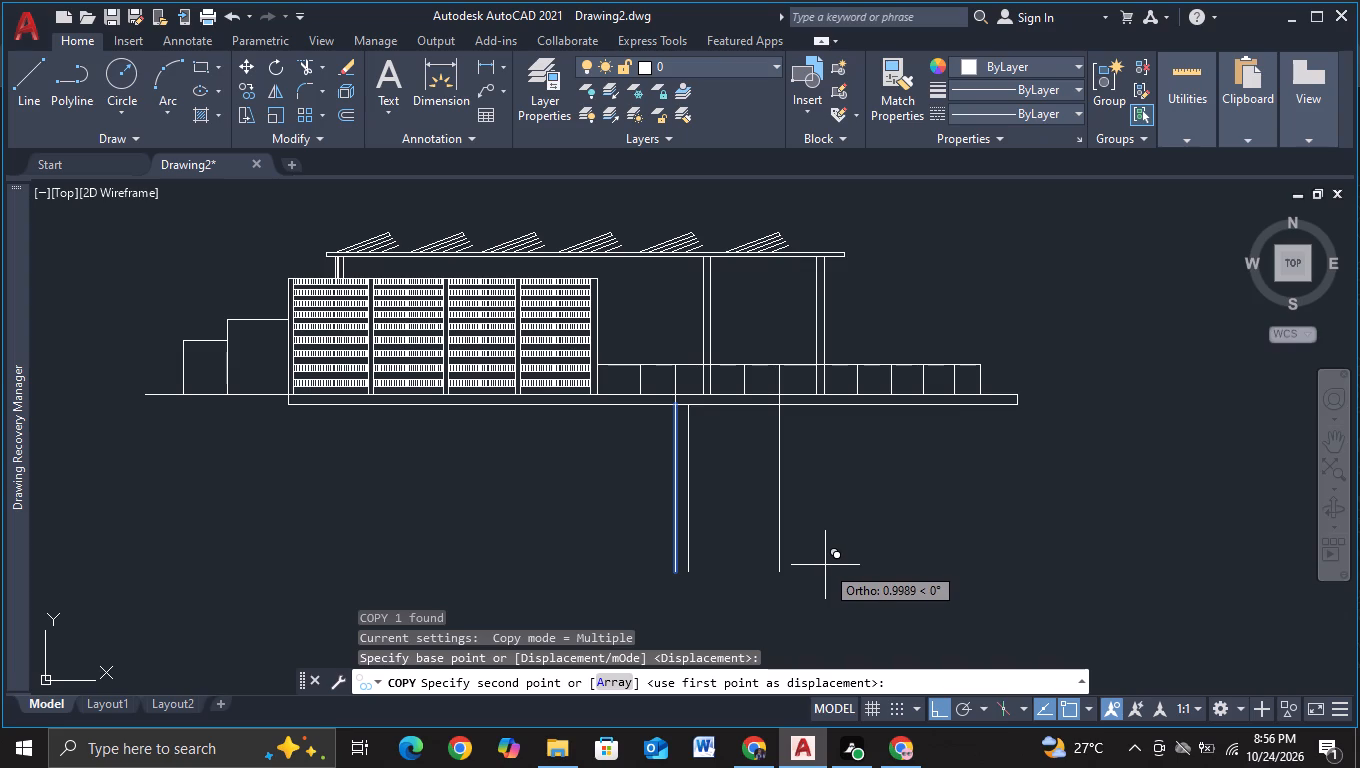
{"action": "left_click", "coordinate": [825, 565]}
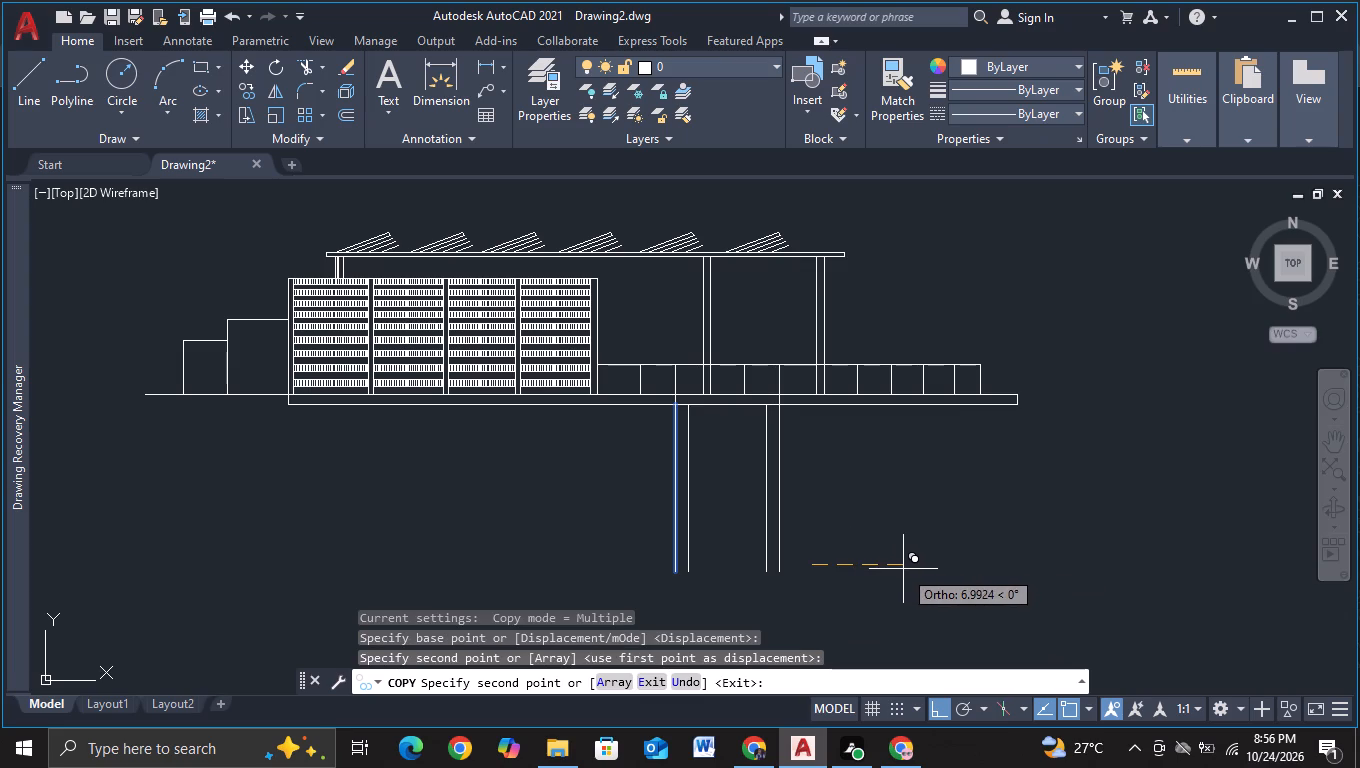
{"action": "left_click", "coordinate": [903, 569]}
{"action": "key", "text": "Escape"}
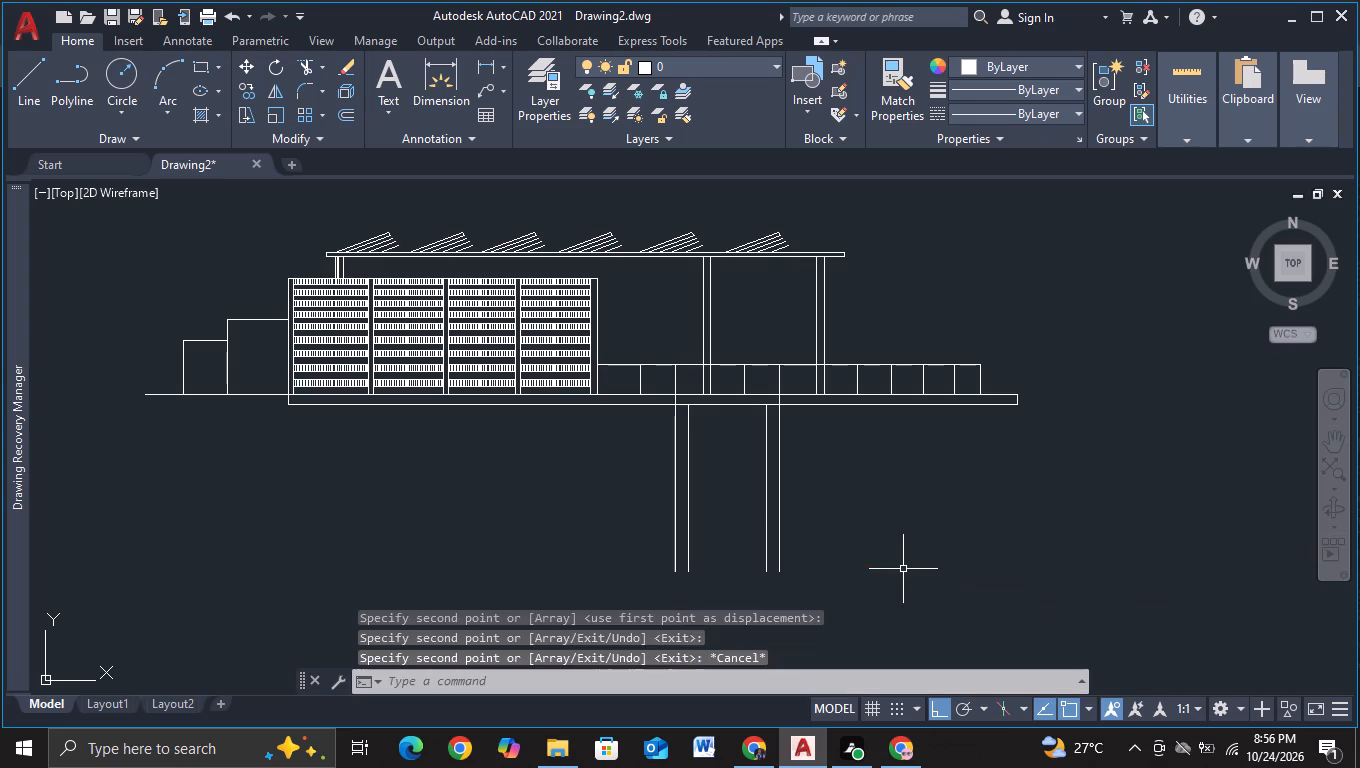
Trim the base slab's bottom edge between the two lines of each support.
{"action": "left_click", "coordinate": [305, 64]}
{"action": "scroll", "coordinate": [706, 427], "scroll_direction": "up", "scroll_amount": 1}
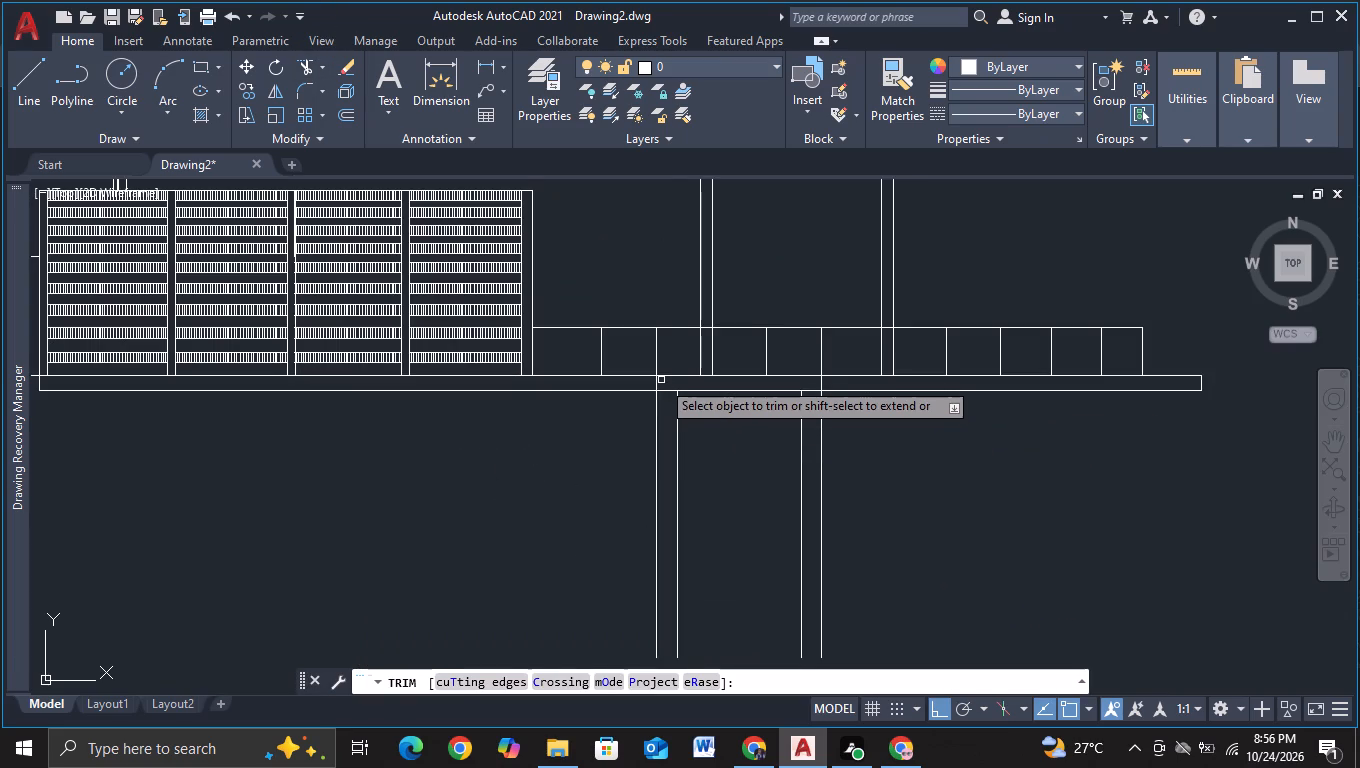
{"action": "left_click", "coordinate": [663, 385]}
{"action": "left_click", "coordinate": [666, 404]}
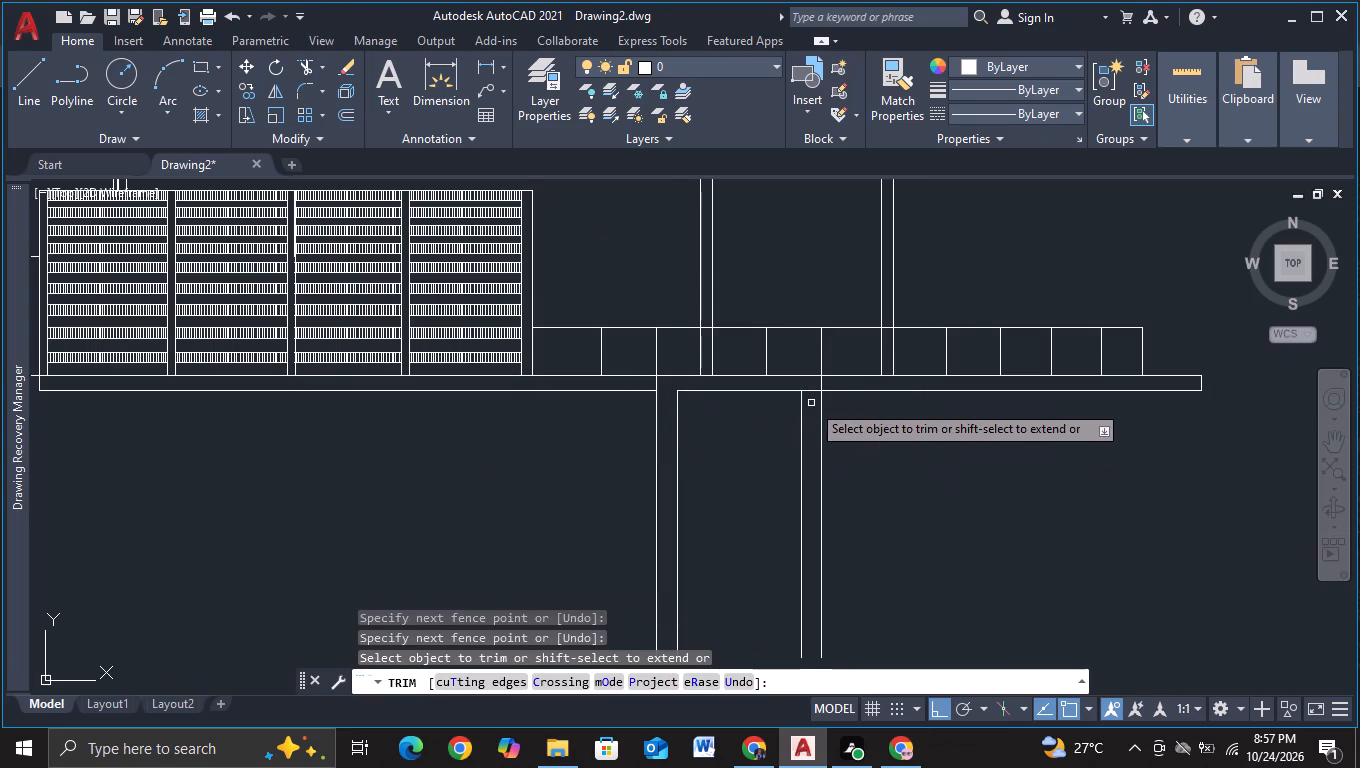
{"action": "left_click", "coordinate": [811, 385]}
{"action": "left_click", "coordinate": [811, 399]}
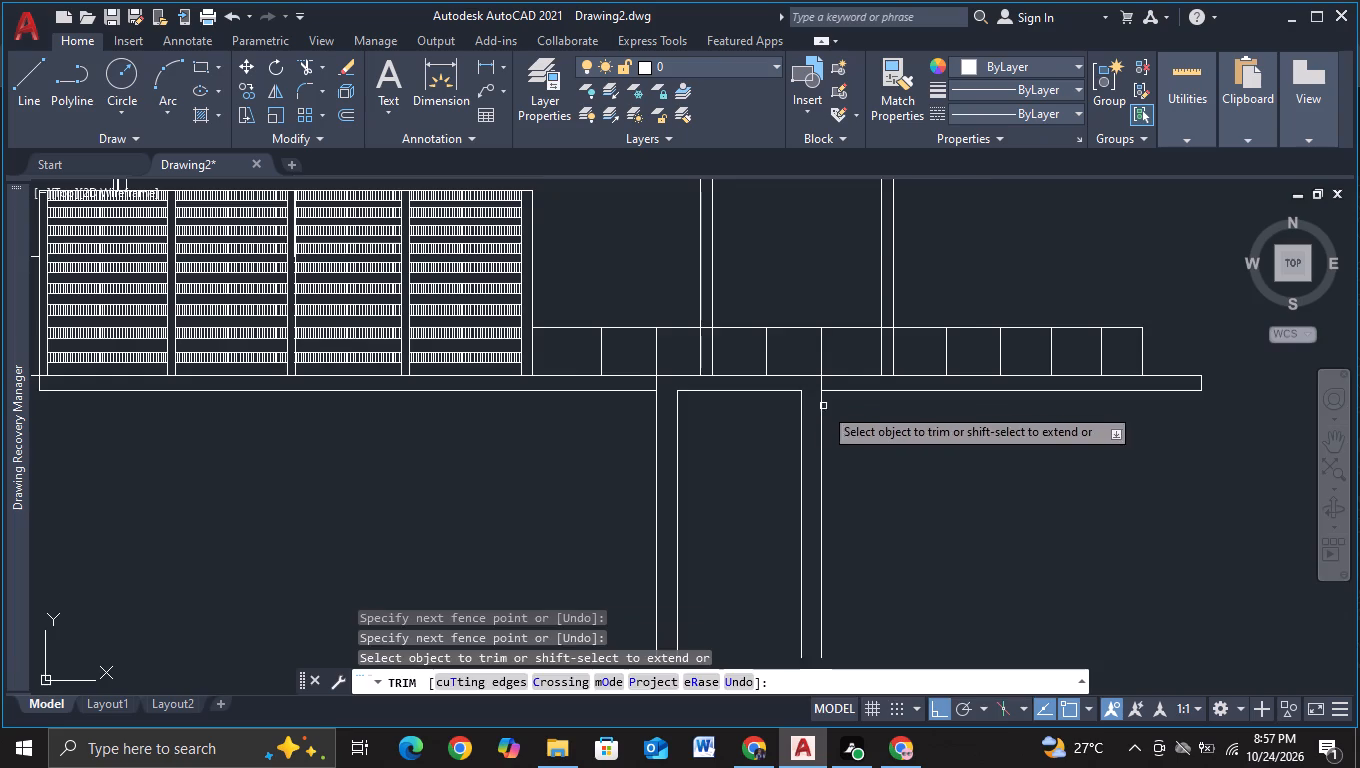
{"action": "key", "text": "Escape"}
Draw a line about 7.4 down from the ground at the first wall divider beyond the outer column, continuing horizontally back across the second support.
{"action": "scroll", "coordinate": [853, 431], "scroll_direction": "down", "scroll_amount": 1}
{"action": "middle_click_drag", "start_coordinate": [919, 526], "coordinate": [869, 485]}
{"action": "middle_click_drag", "start_coordinate": [869, 485], "coordinate": [808, 513]}
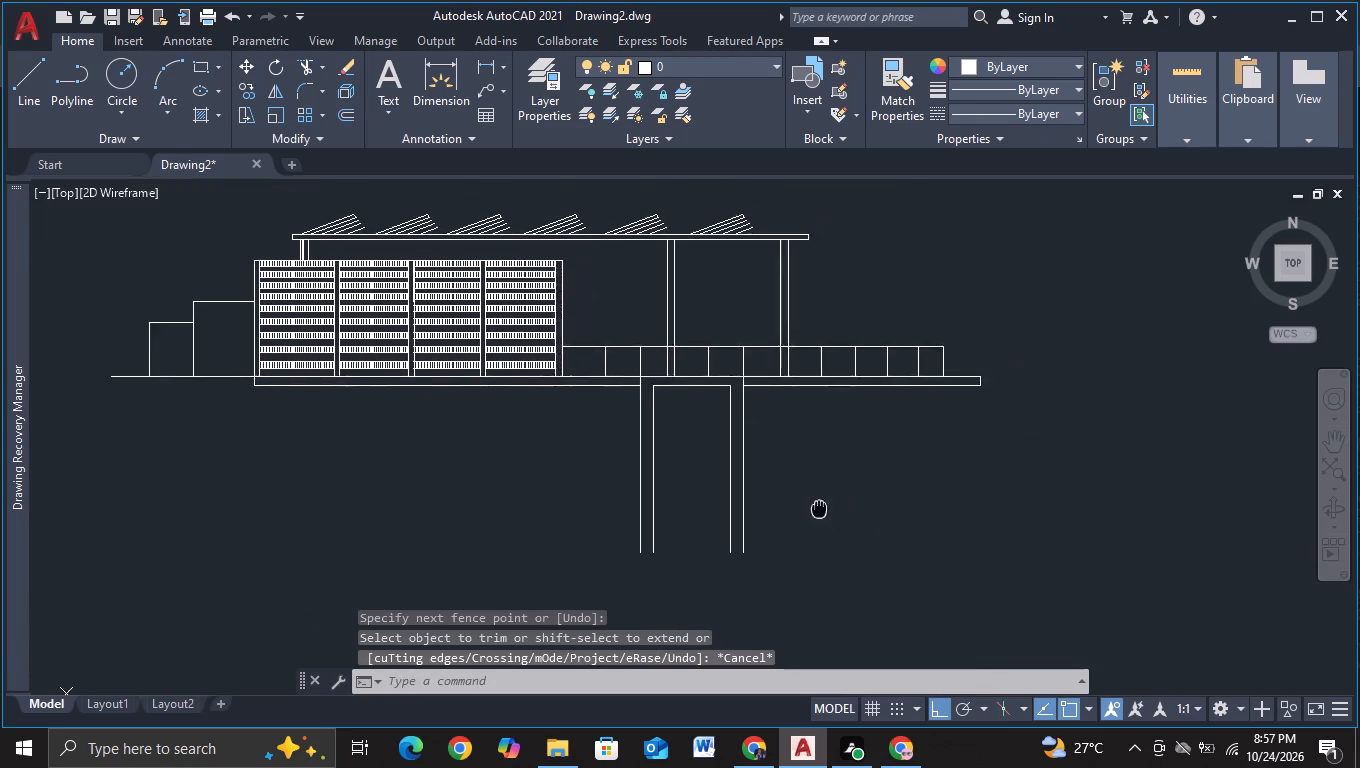
{"action": "middle_click_drag", "start_coordinate": [808, 513], "coordinate": [776, 517]}
{"action": "middle_click_drag", "start_coordinate": [769, 517], "coordinate": [692, 511]}
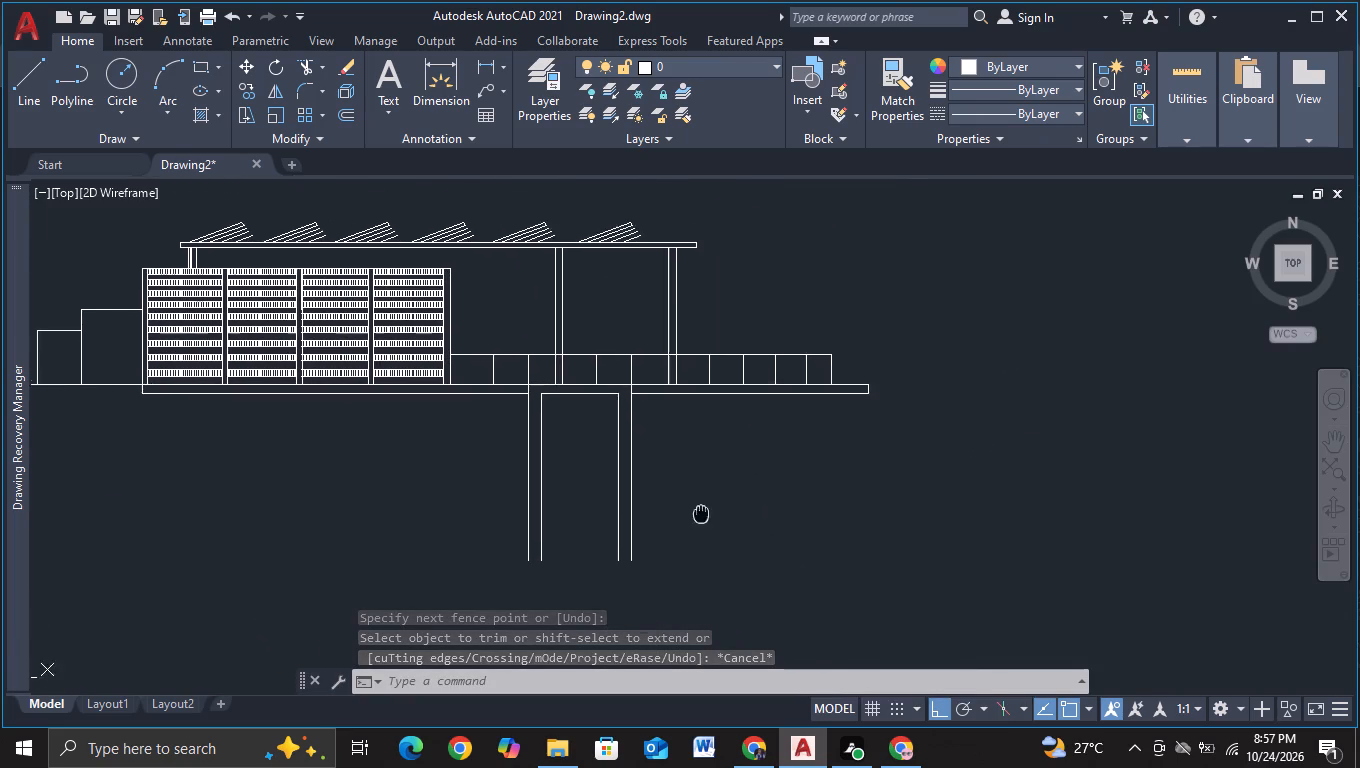
{"action": "middle_click_drag", "start_coordinate": [692, 511], "coordinate": [674, 508]}
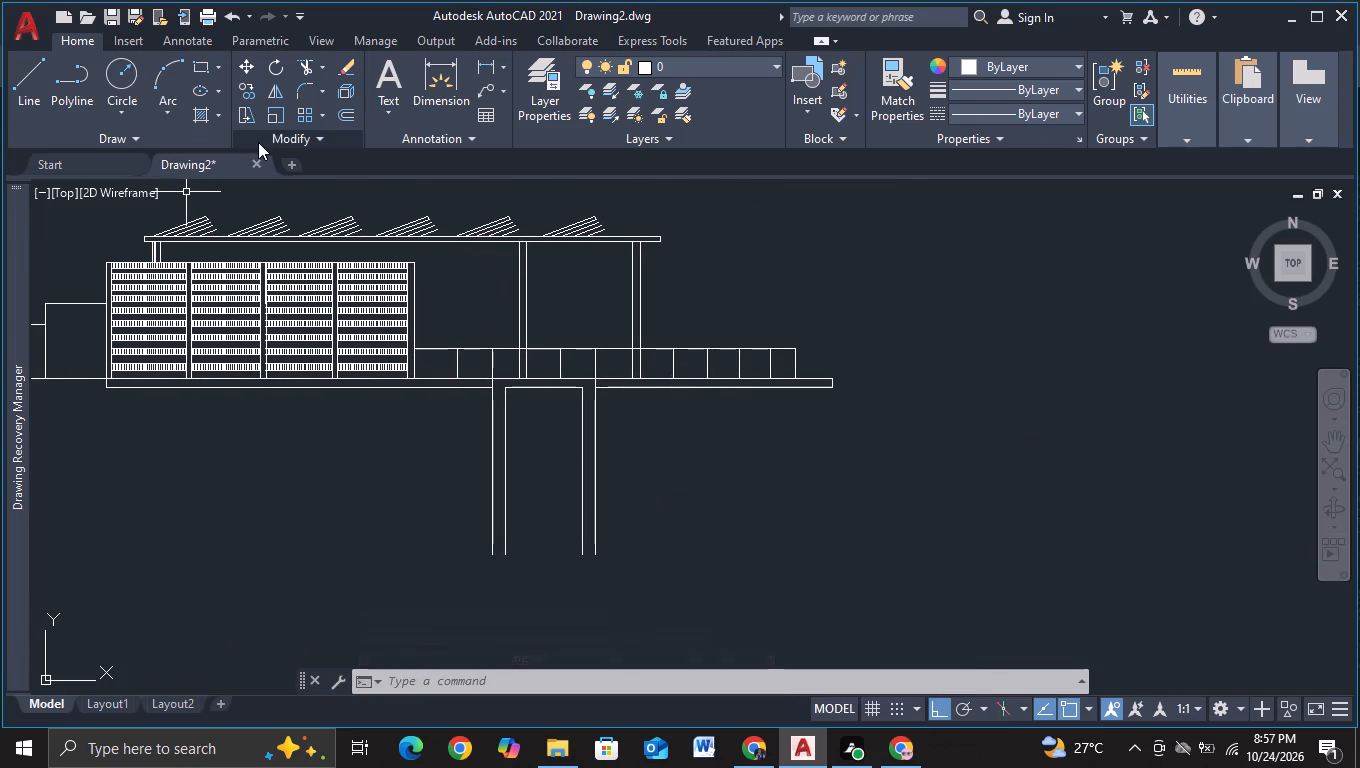
{"action": "left_click", "coordinate": [14, 95]}
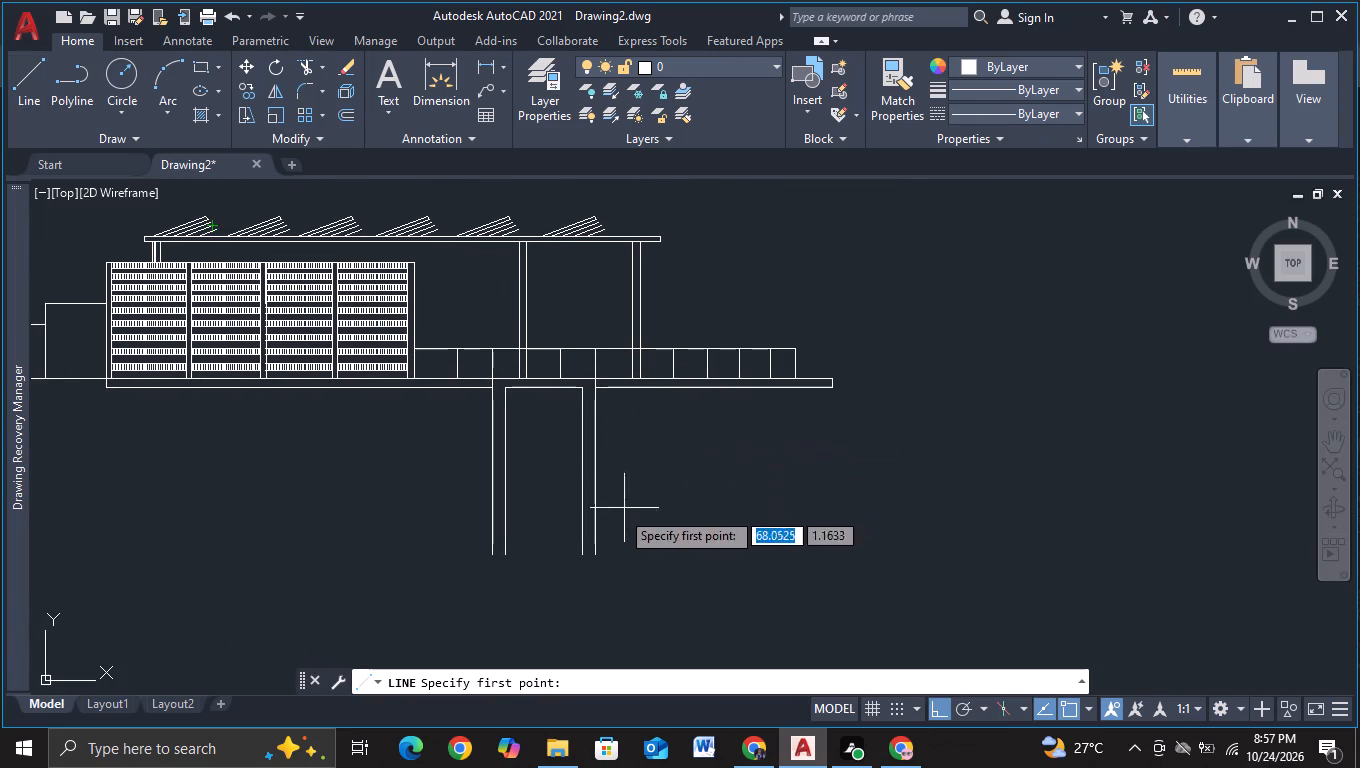
{"action": "left_click", "coordinate": [679, 374]}
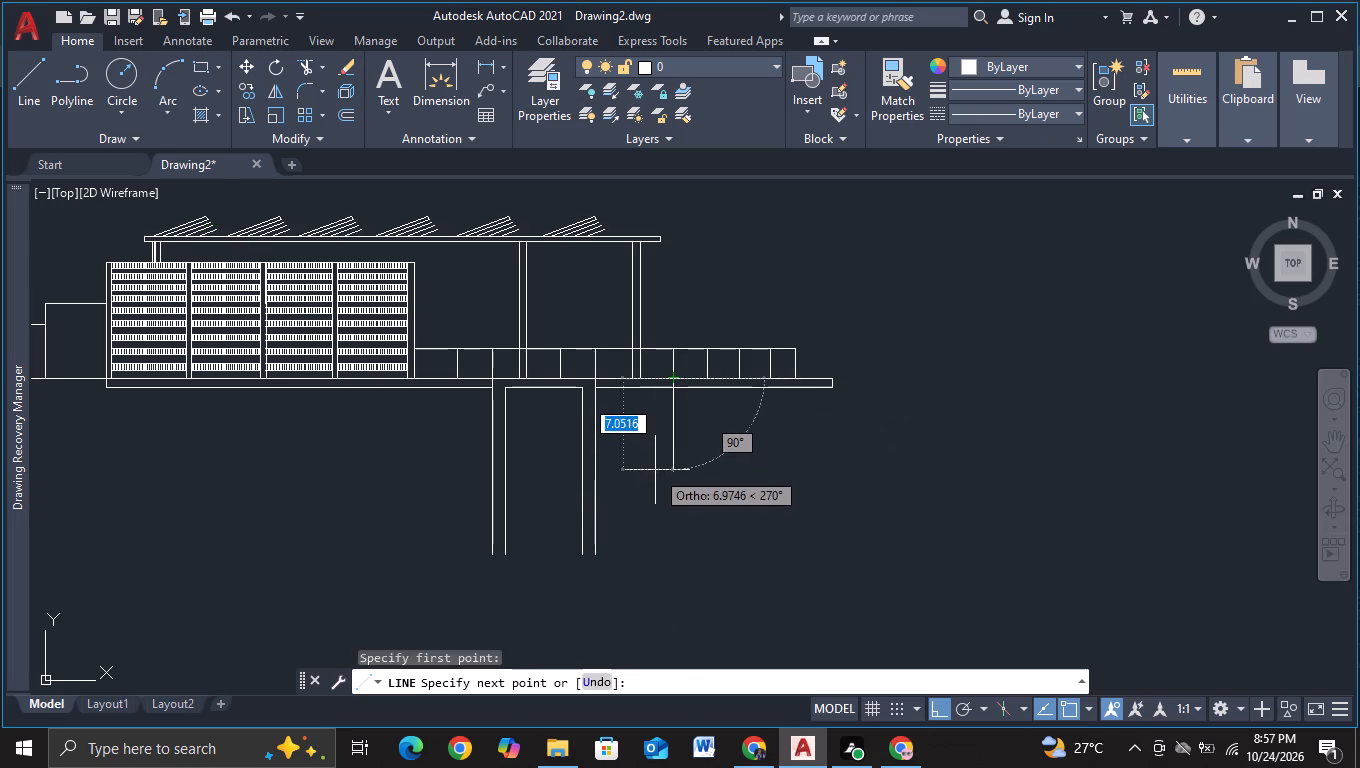
{"action": "left_click", "coordinate": [654, 475]}
{"action": "left_click", "coordinate": [545, 472]}
{"action": "key", "text": "Escape"}
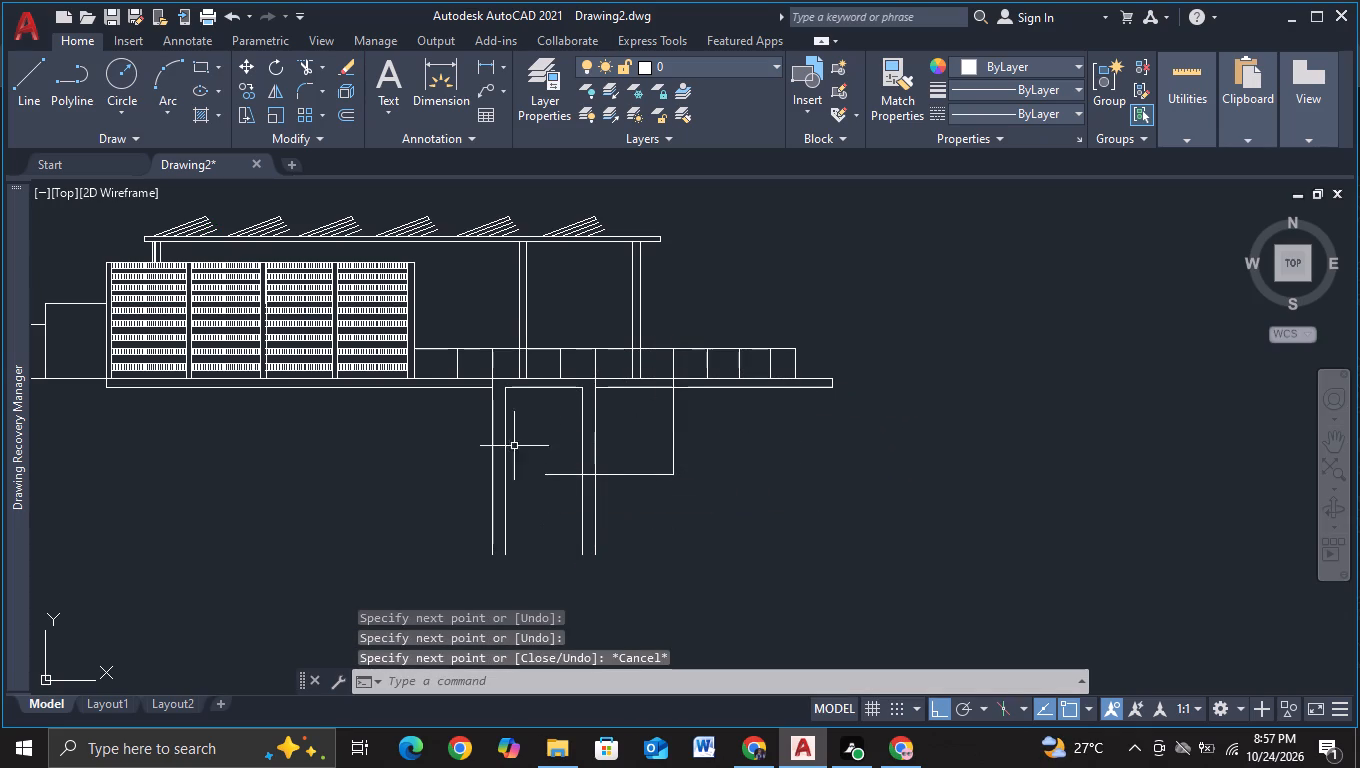
From that lower corner, draw lines horizontally beyond the slab's outer end, about 6.68 up, and about 3.36 back to the slab's bottom corner.
{"action": "left_click", "coordinate": [17, 98]}
{"action": "left_click", "coordinate": [674, 469]}
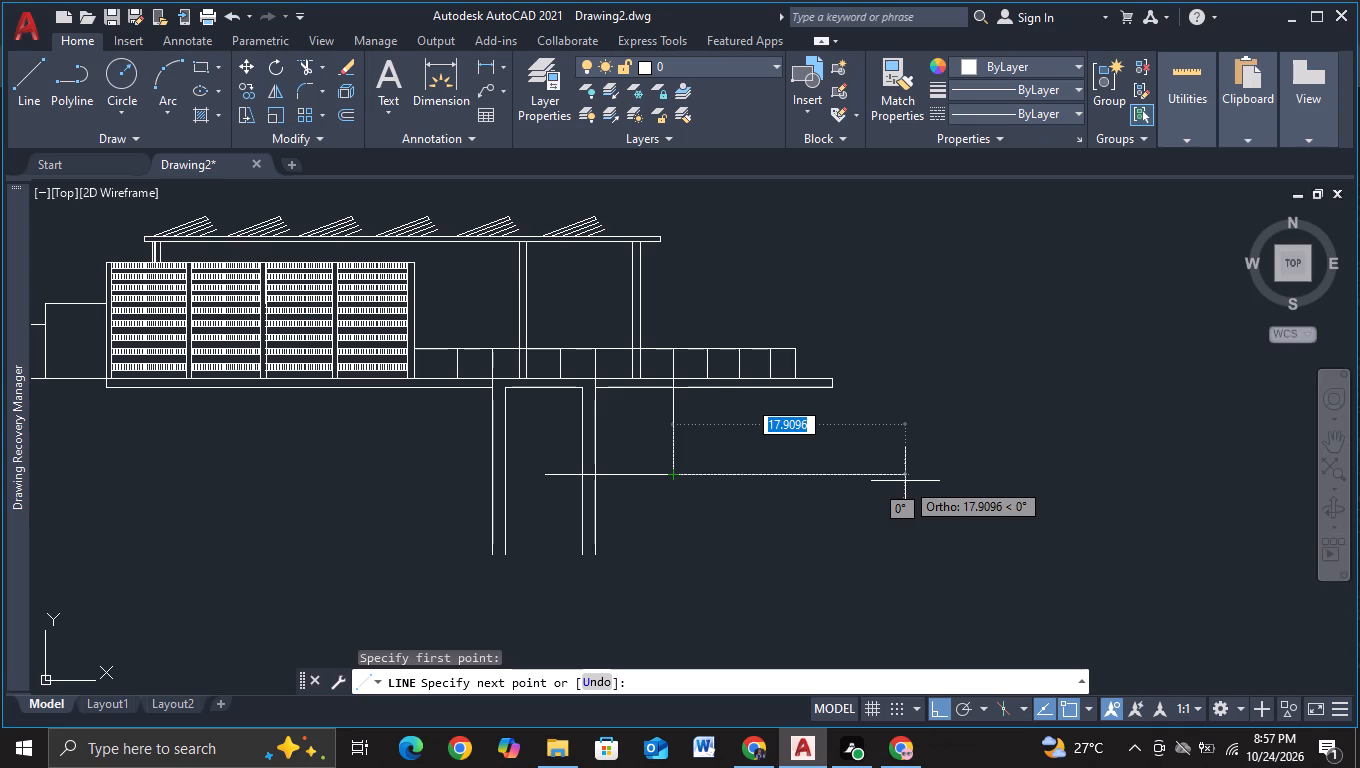
{"action": "left_click", "coordinate": [876, 479]}
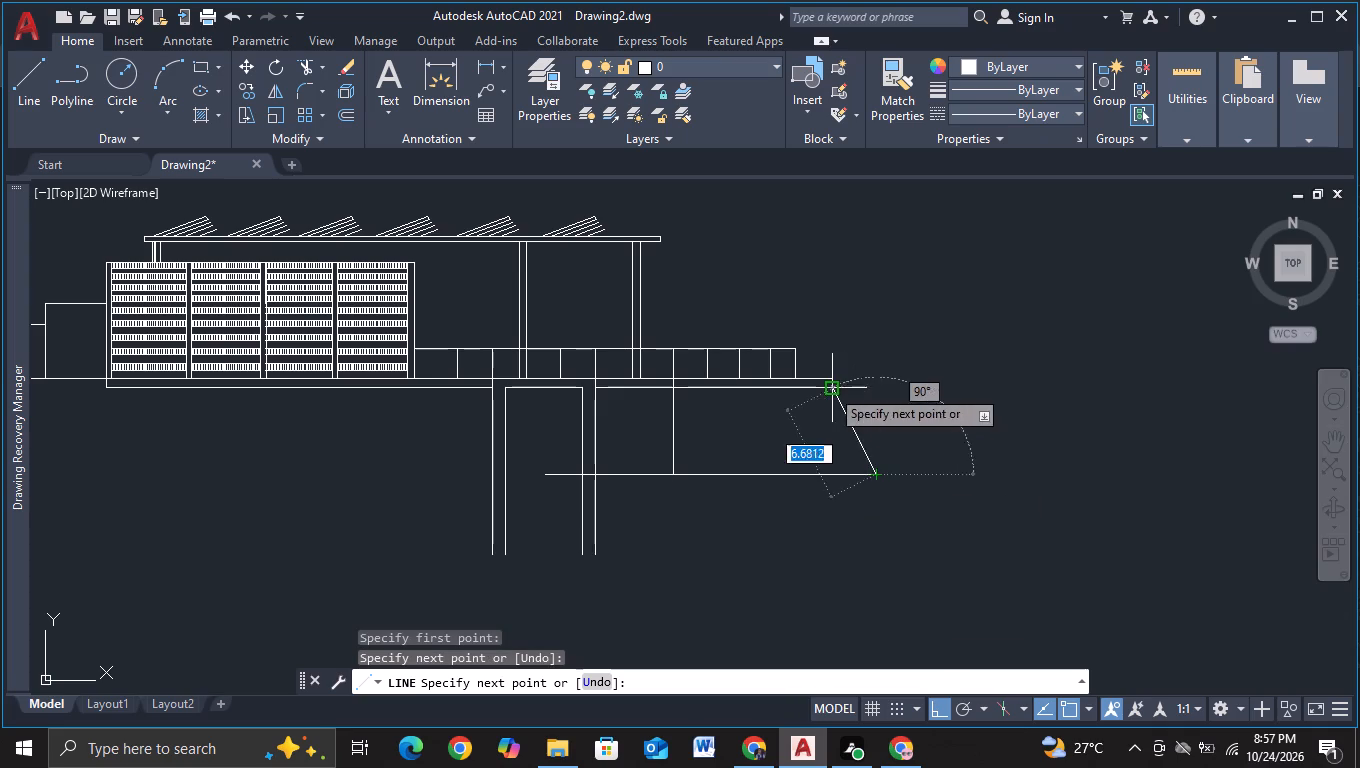
{"action": "left_click", "coordinate": [871, 389]}
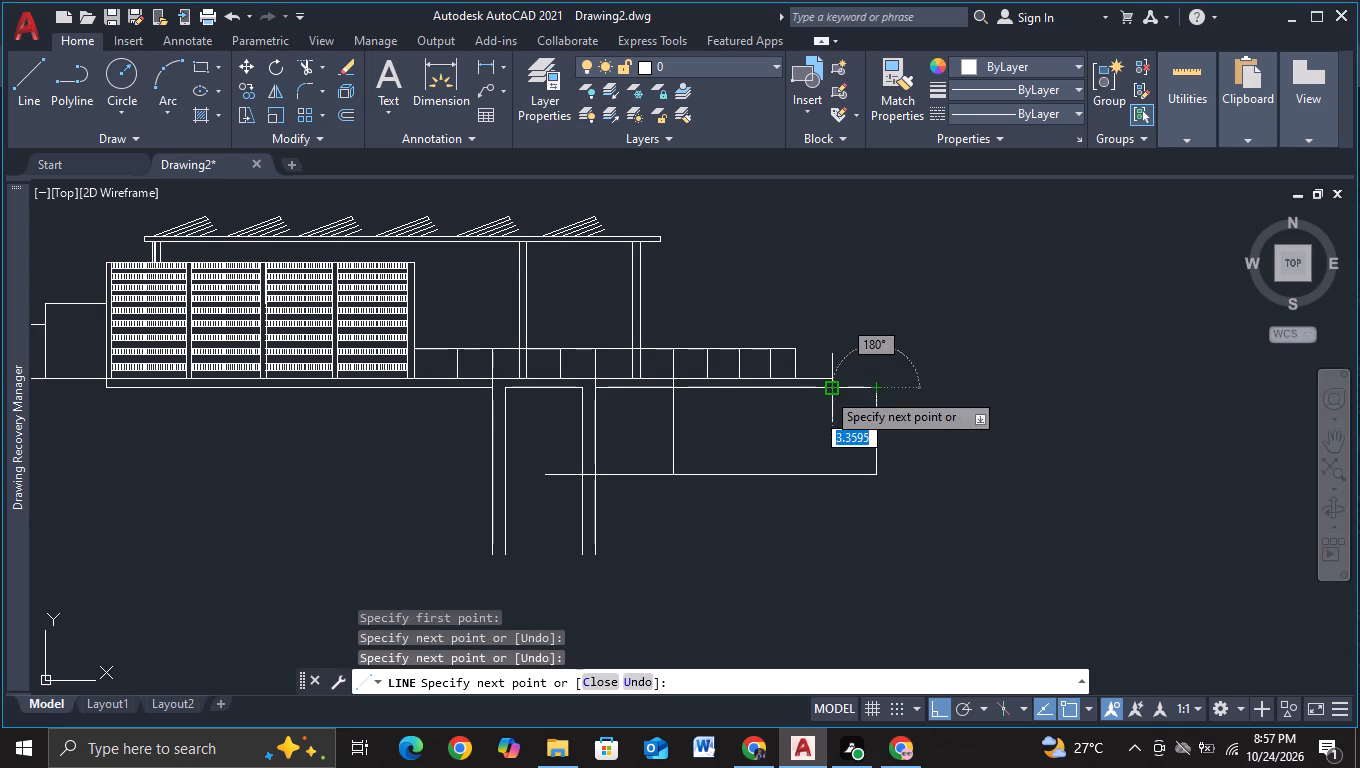
{"action": "left_click", "coordinate": [826, 391]}
{"action": "key", "text": "Escape"}
Copy the lower block's vertical line outward twice: just inside the block's outer edge and about 7.78 from the original.
{"action": "left_click", "coordinate": [672, 420]}
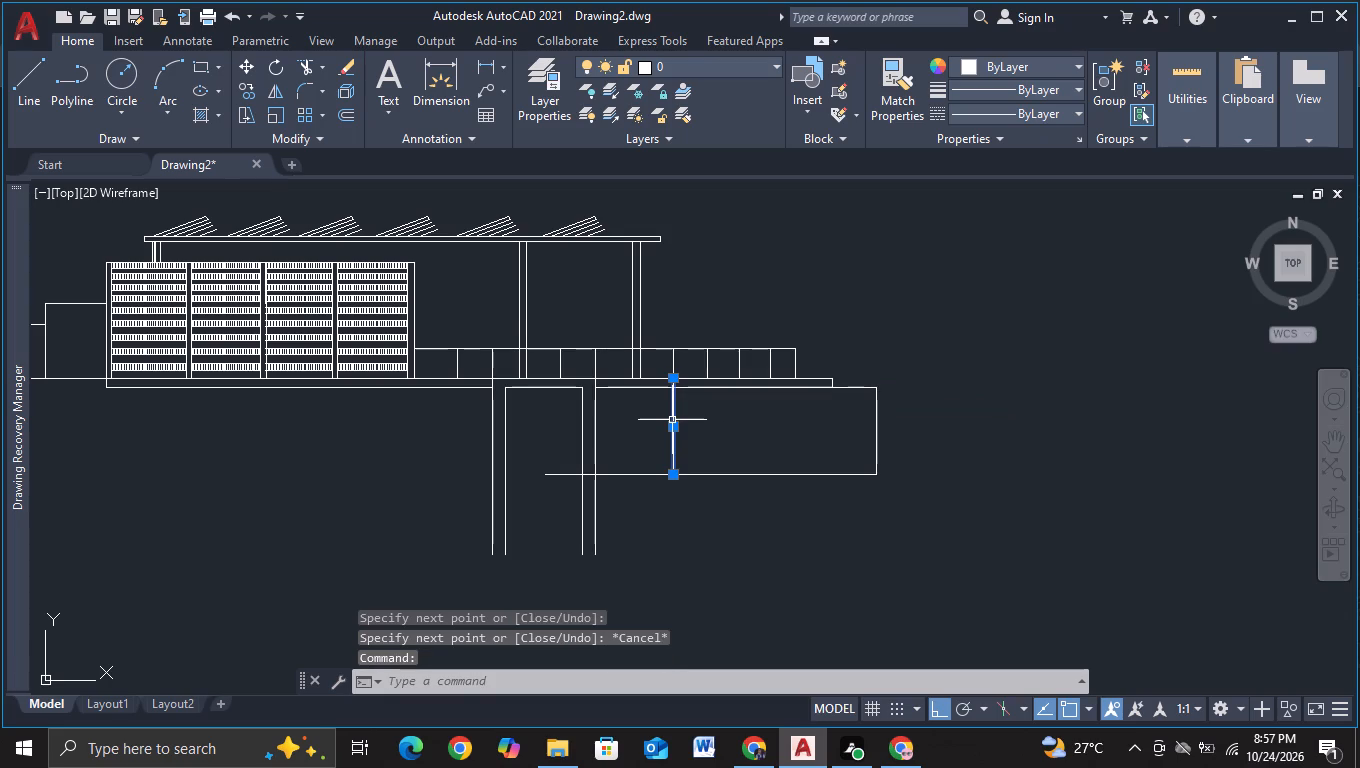
{"action": "key", "text": "c"}
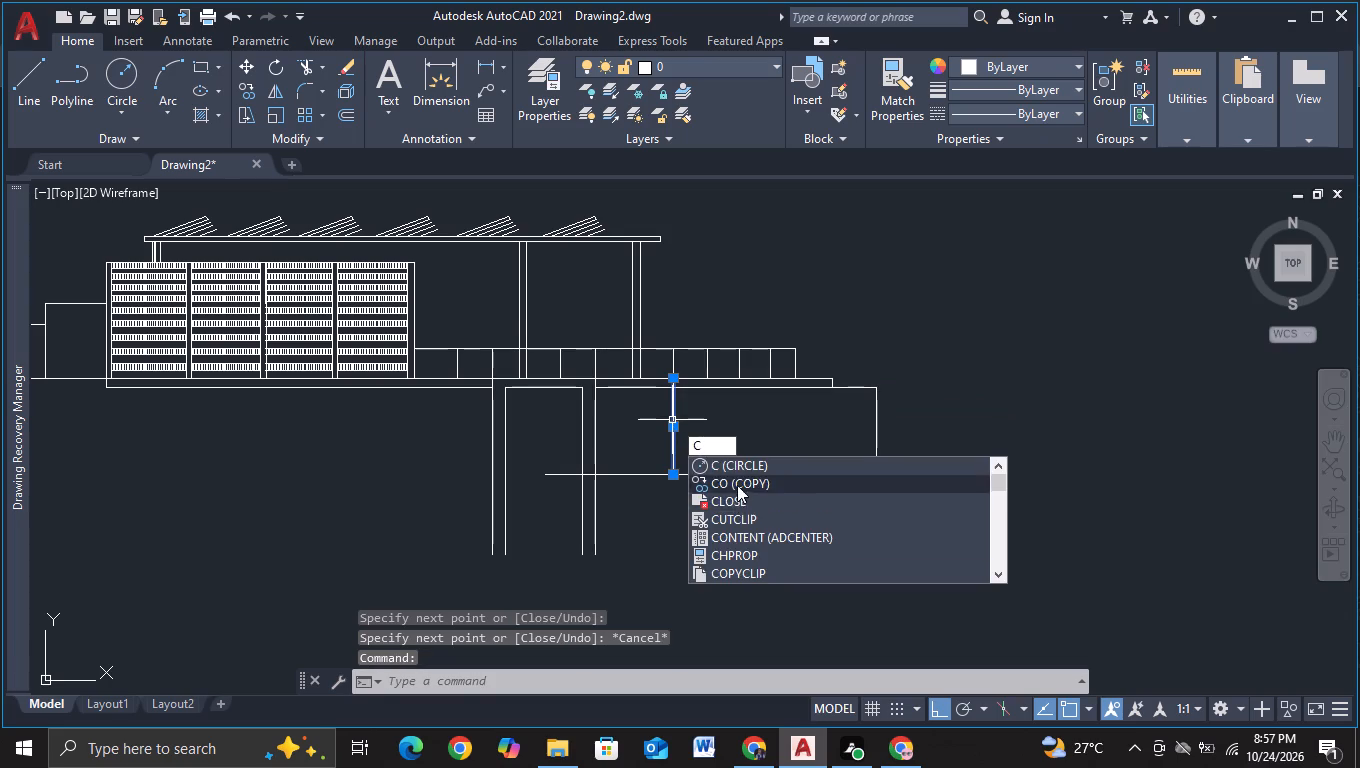
{"action": "left_click", "coordinate": [737, 485]}
{"action": "left_click", "coordinate": [723, 439]}
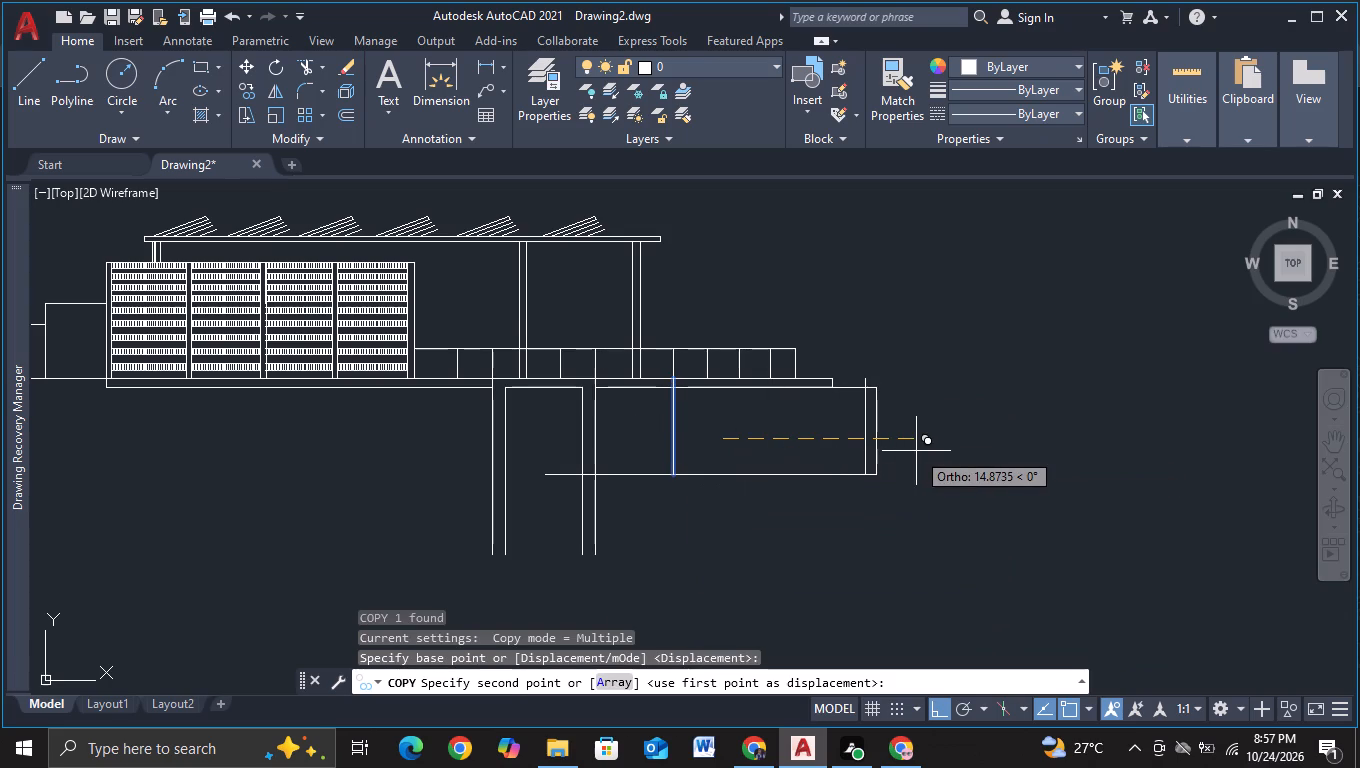
{"action": "left_click", "coordinate": [920, 449]}
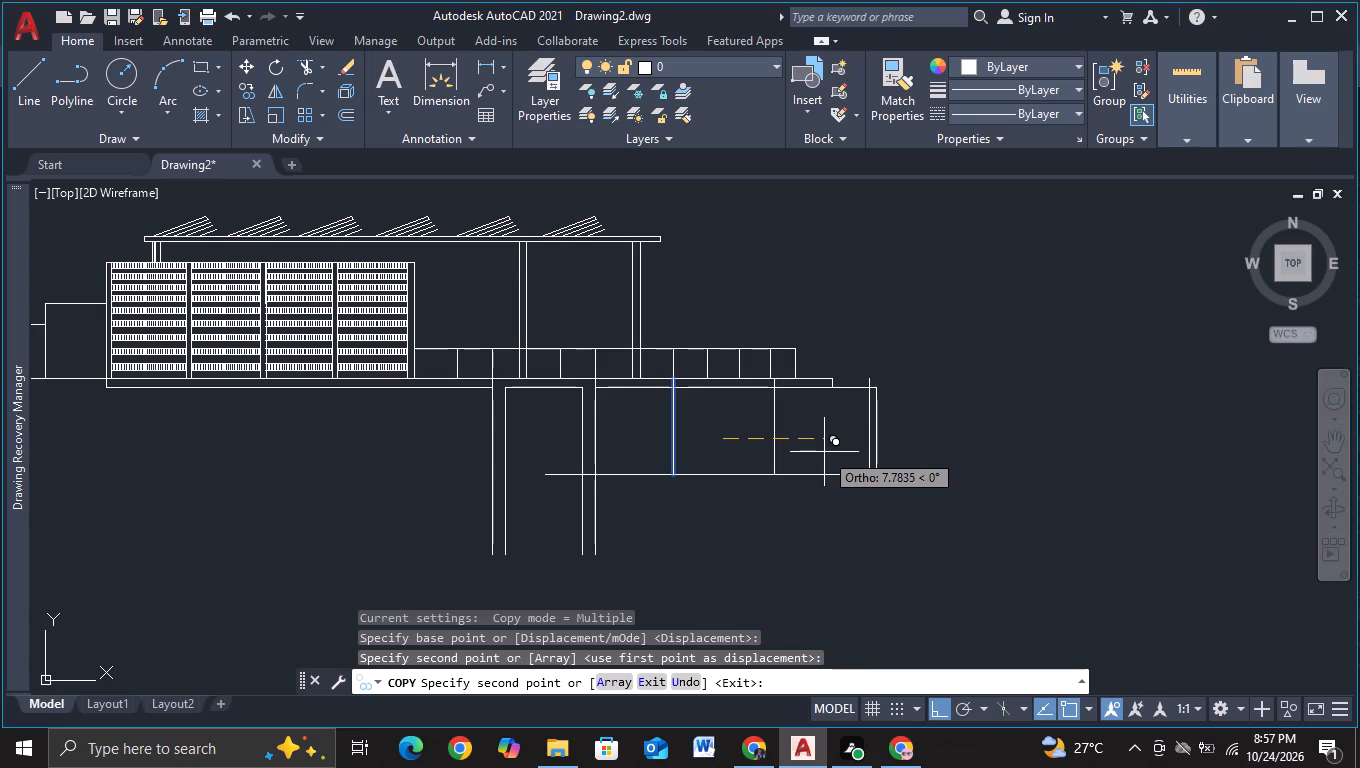
{"action": "left_click", "coordinate": [824, 452]}
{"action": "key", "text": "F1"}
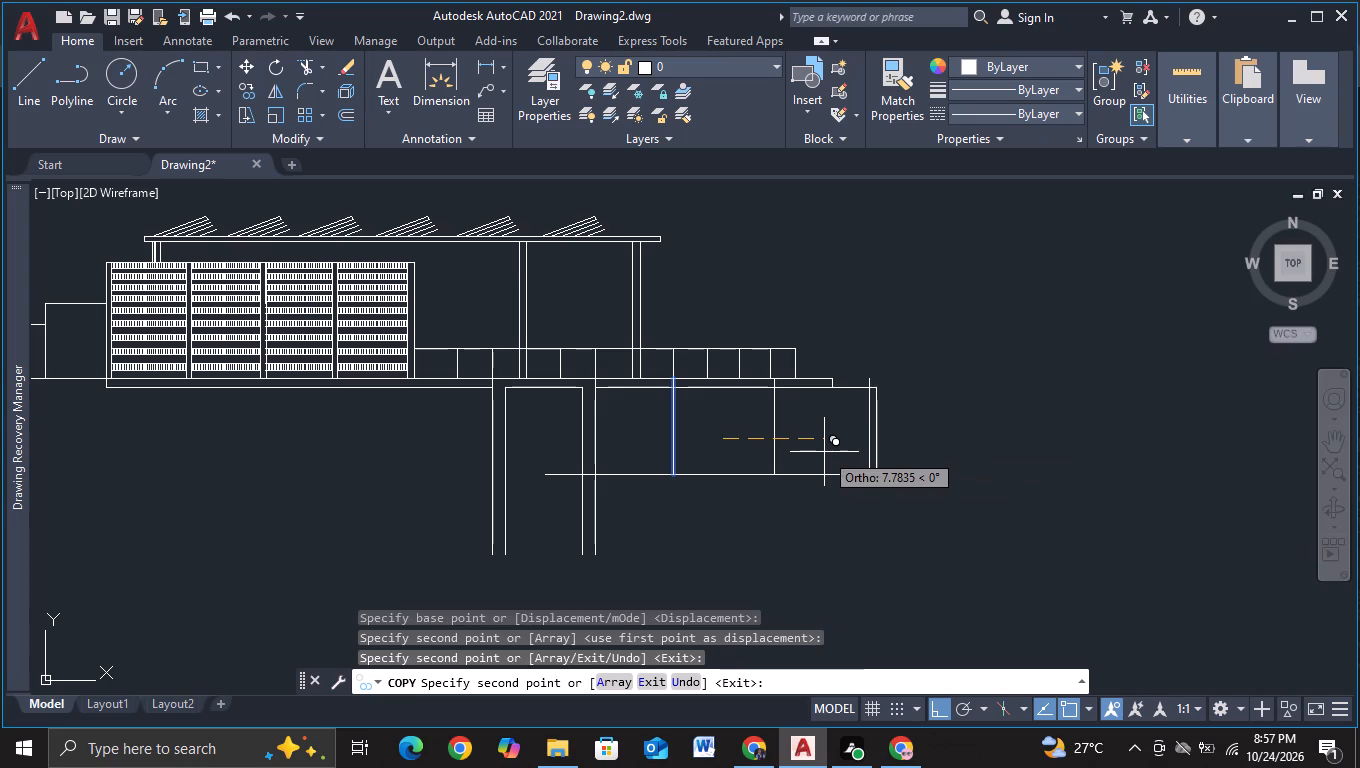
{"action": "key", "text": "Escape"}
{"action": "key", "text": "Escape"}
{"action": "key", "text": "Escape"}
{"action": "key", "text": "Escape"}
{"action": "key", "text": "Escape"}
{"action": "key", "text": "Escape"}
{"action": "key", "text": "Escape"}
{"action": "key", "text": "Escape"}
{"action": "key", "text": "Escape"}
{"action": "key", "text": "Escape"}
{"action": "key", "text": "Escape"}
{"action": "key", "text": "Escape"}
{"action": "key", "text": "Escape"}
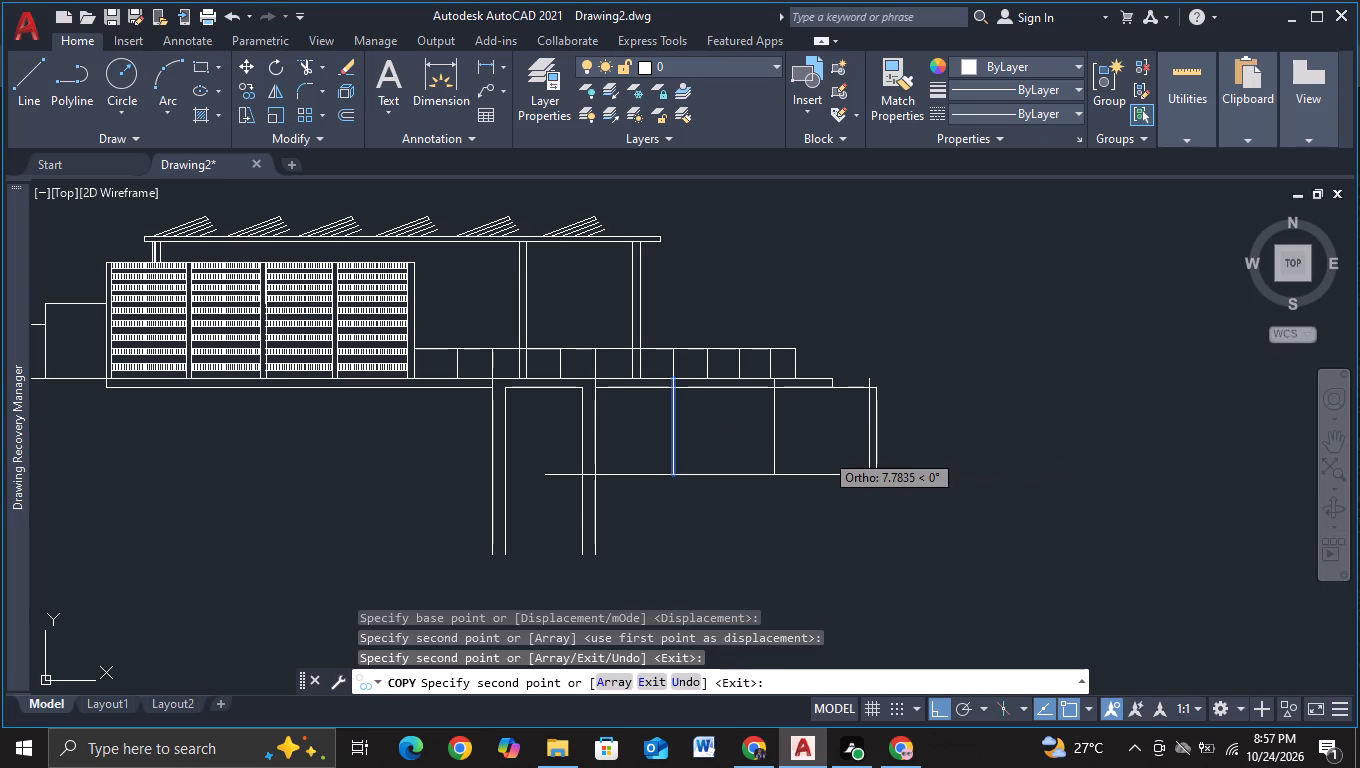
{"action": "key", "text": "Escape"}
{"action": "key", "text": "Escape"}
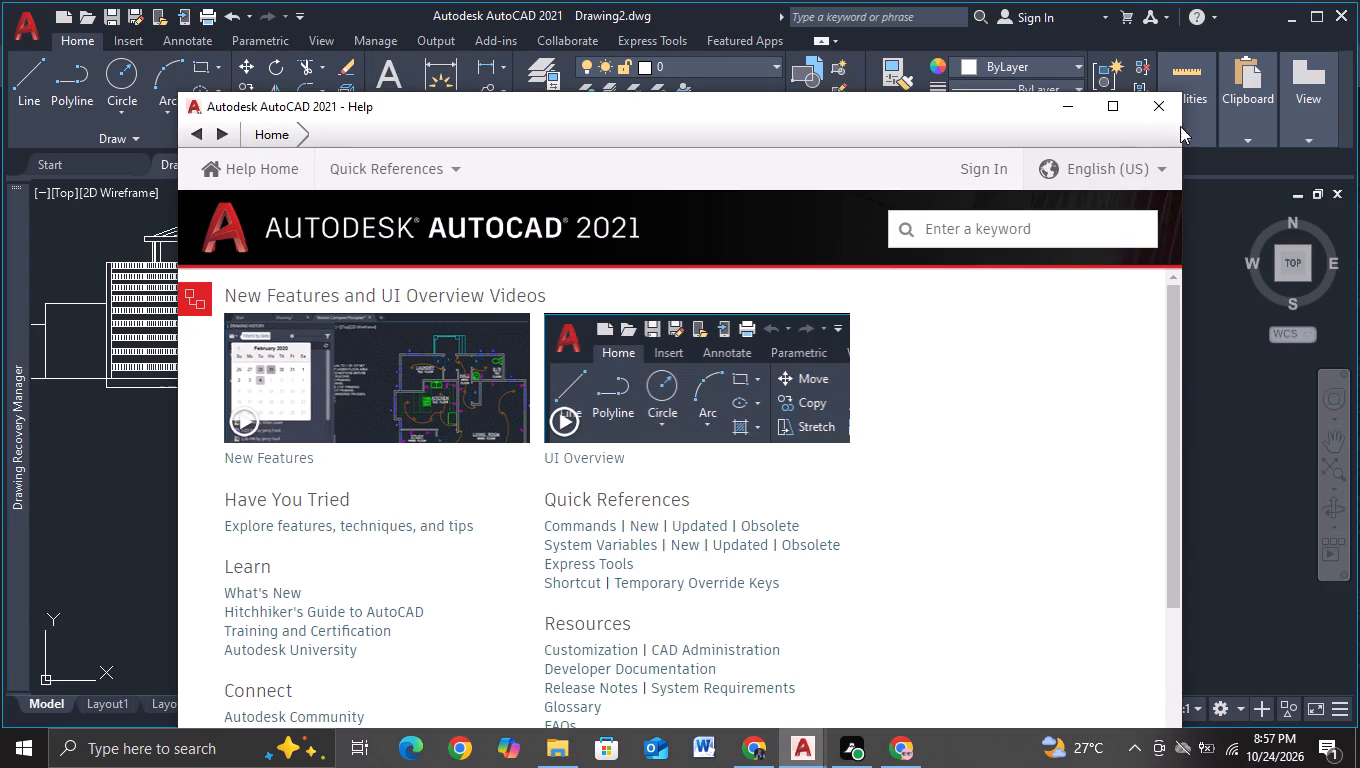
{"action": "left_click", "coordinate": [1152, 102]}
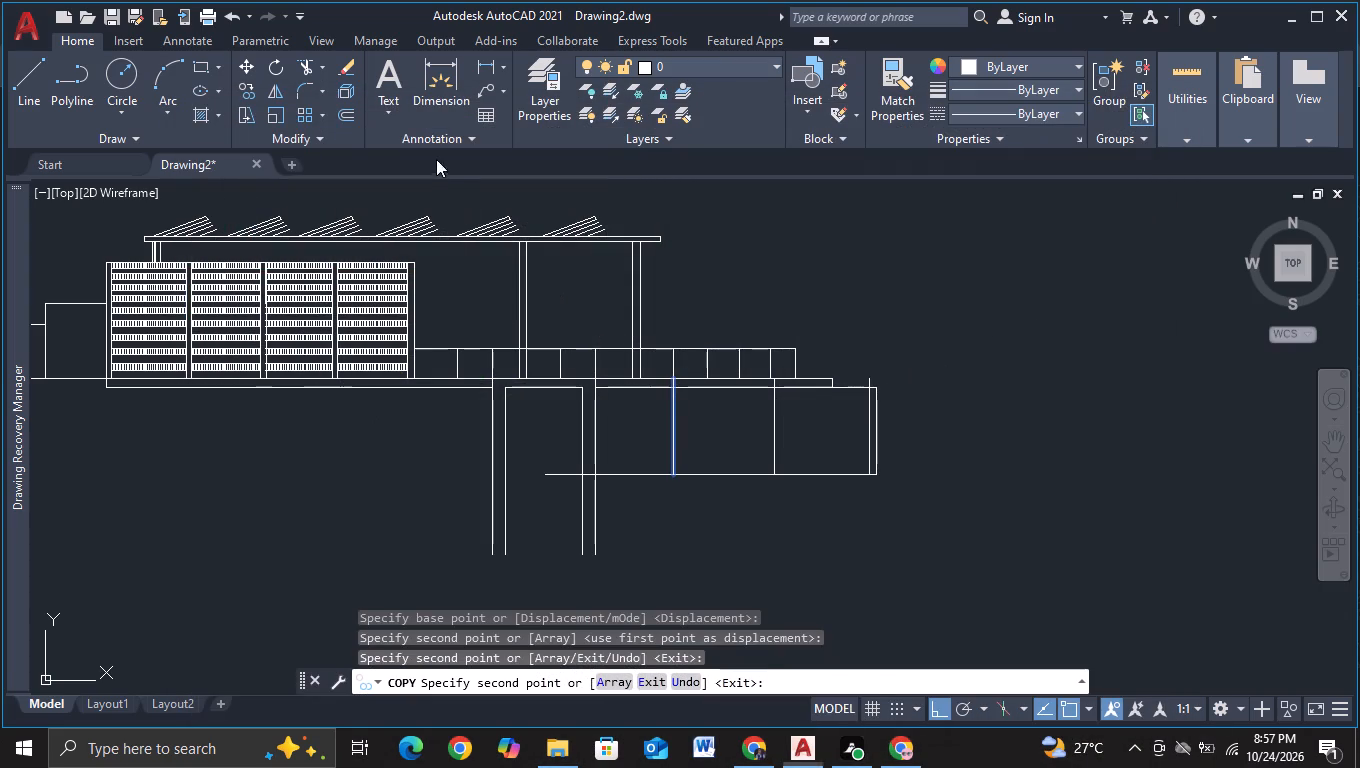
Trim the upper ends of the lower block's three vertical divider lines that project above the slab's bottom edge level.
{"action": "key", "text": "Escape"}
{"action": "key", "text": "Escape"}
{"action": "left_click", "coordinate": [303, 62]}
{"action": "scroll", "coordinate": [685, 345], "scroll_direction": "up", "scroll_amount": 2}
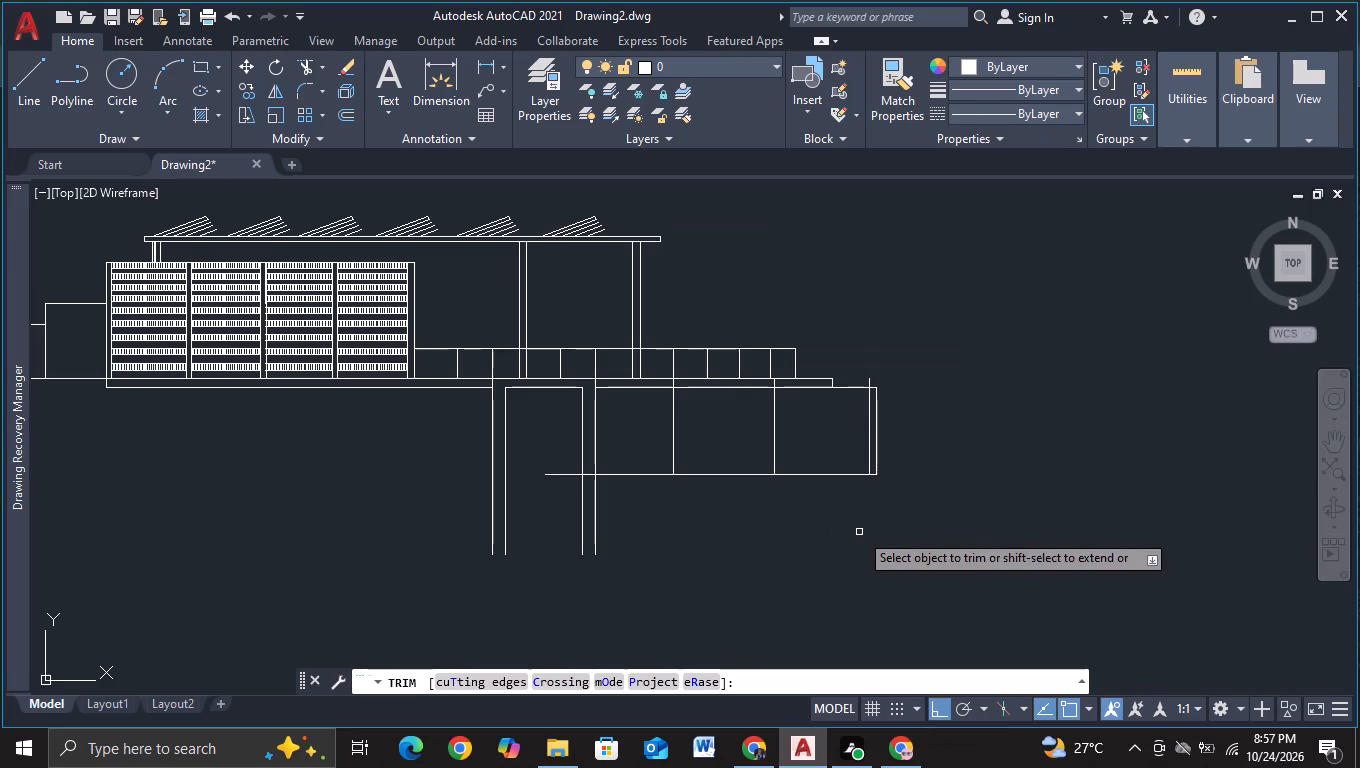
{"action": "scroll", "coordinate": [727, 476], "scroll_direction": "up", "scroll_amount": 1}
{"action": "scroll", "coordinate": [689, 397], "scroll_direction": "up", "scroll_amount": 1}
{"action": "middle_click_drag", "start_coordinate": [689, 397], "coordinate": [694, 509]}
{"action": "scroll", "coordinate": [597, 463], "scroll_direction": "up", "scroll_amount": 1}
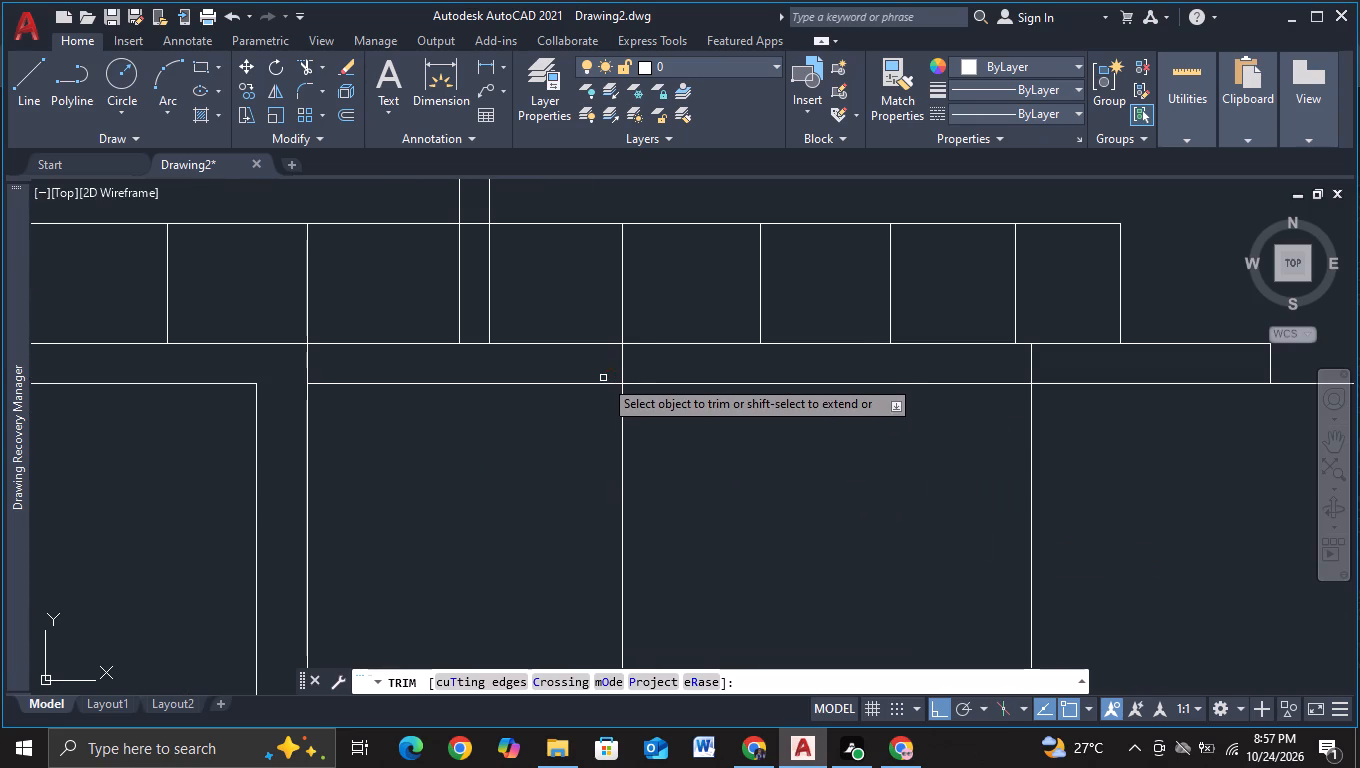
{"action": "left_click", "coordinate": [610, 366]}
{"action": "left_click", "coordinate": [1087, 364]}
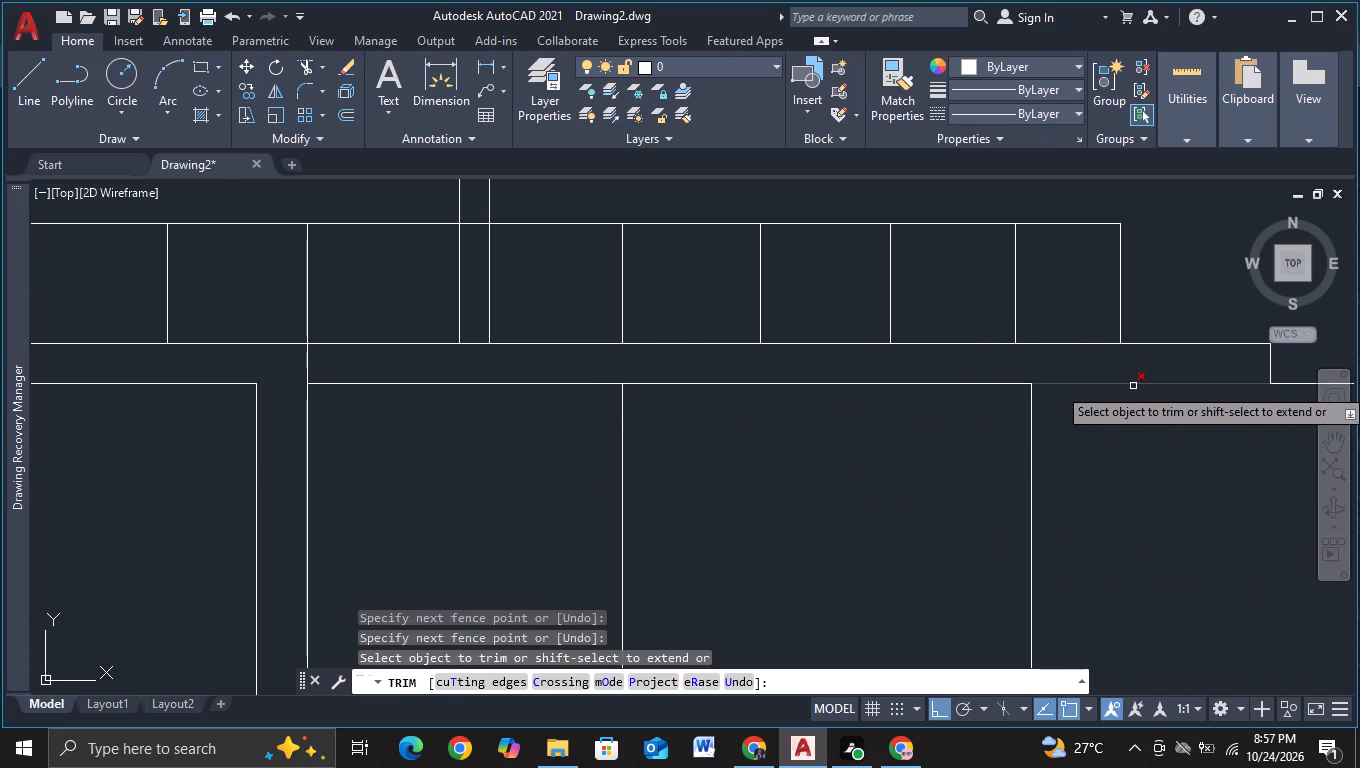
{"action": "middle_click_drag", "start_coordinate": [1144, 380], "coordinate": [695, 388]}
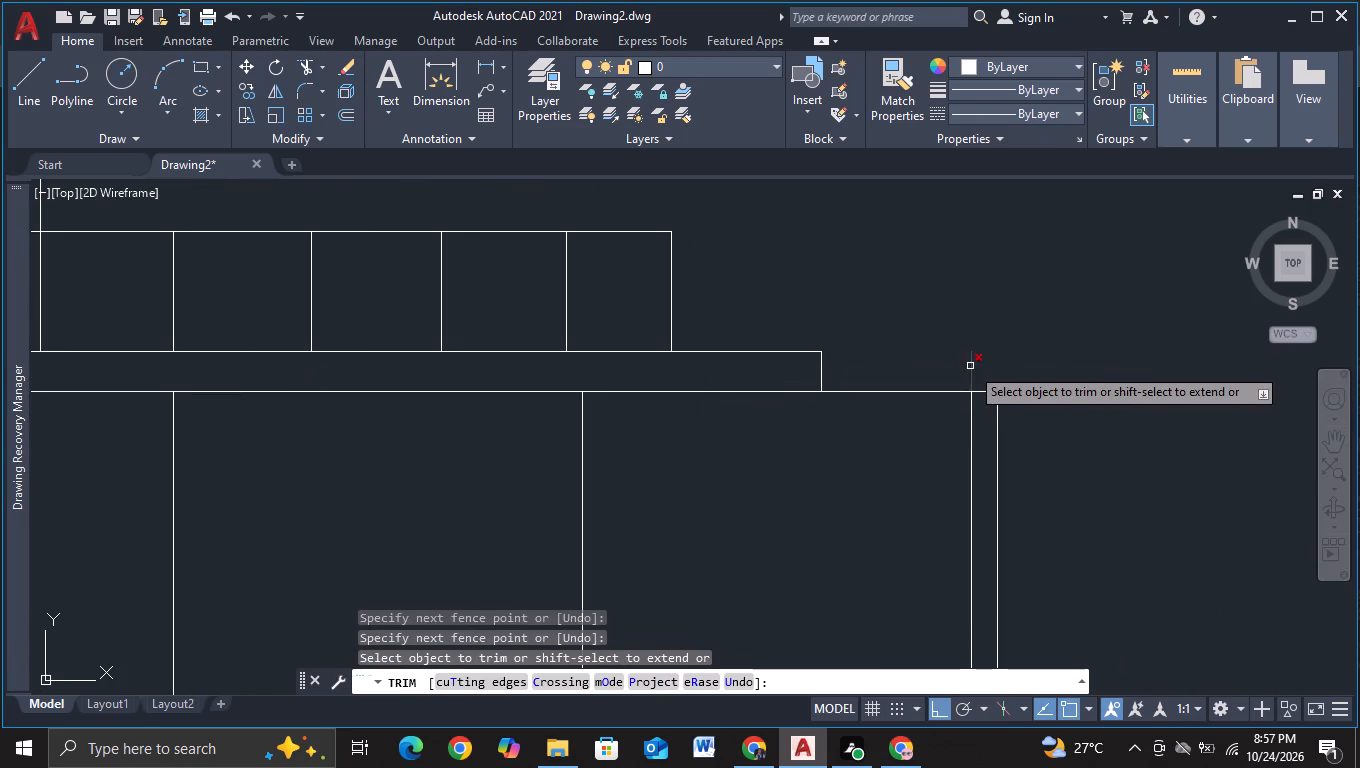
{"action": "left_click", "coordinate": [960, 366]}
{"action": "left_click", "coordinate": [1063, 366]}
{"action": "key", "text": "Escape"}
Trim the lower block's bottom line where it extends past and across the second support, ending it at the support's outer edge.
{"action": "scroll", "coordinate": [1065, 371], "scroll_direction": "down", "scroll_amount": 2}
{"action": "scroll", "coordinate": [1089, 456], "scroll_direction": "down", "scroll_amount": 1}
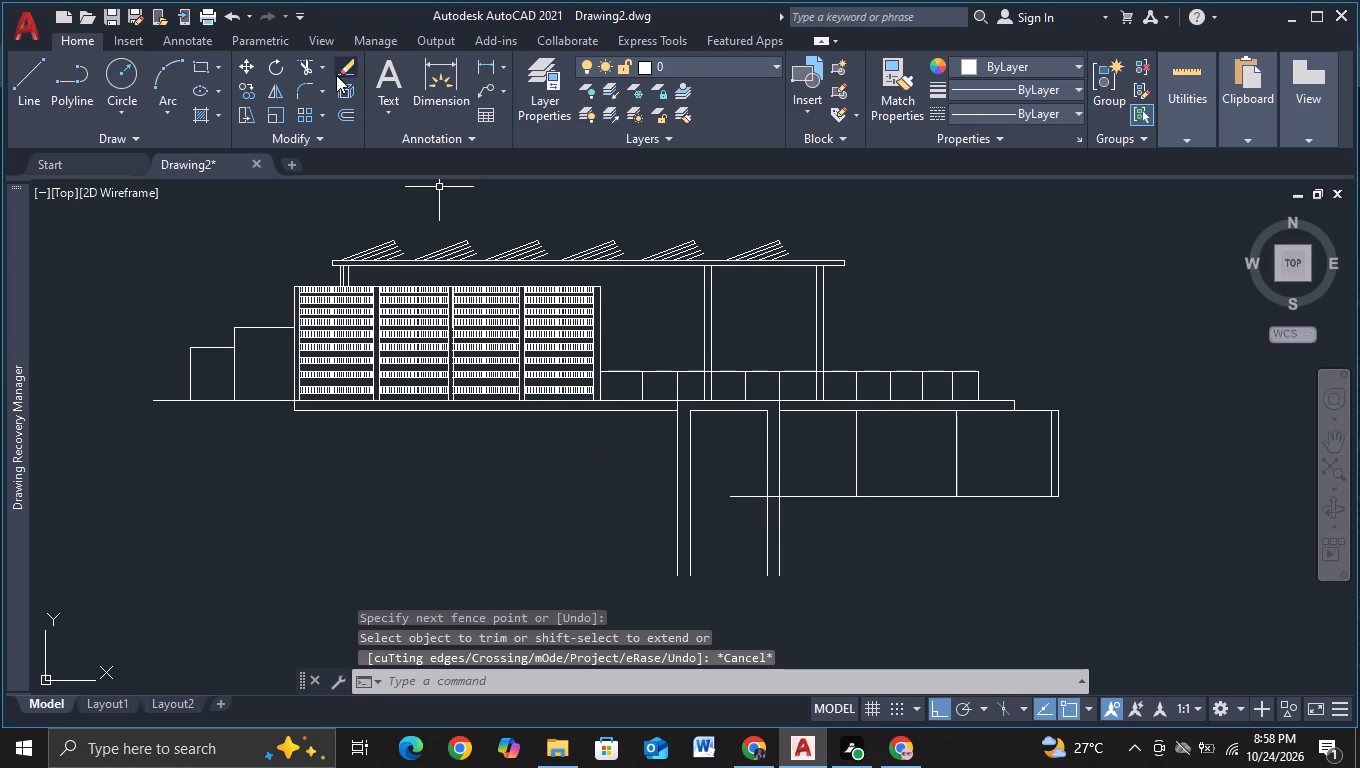
{"action": "left_click", "coordinate": [309, 68]}
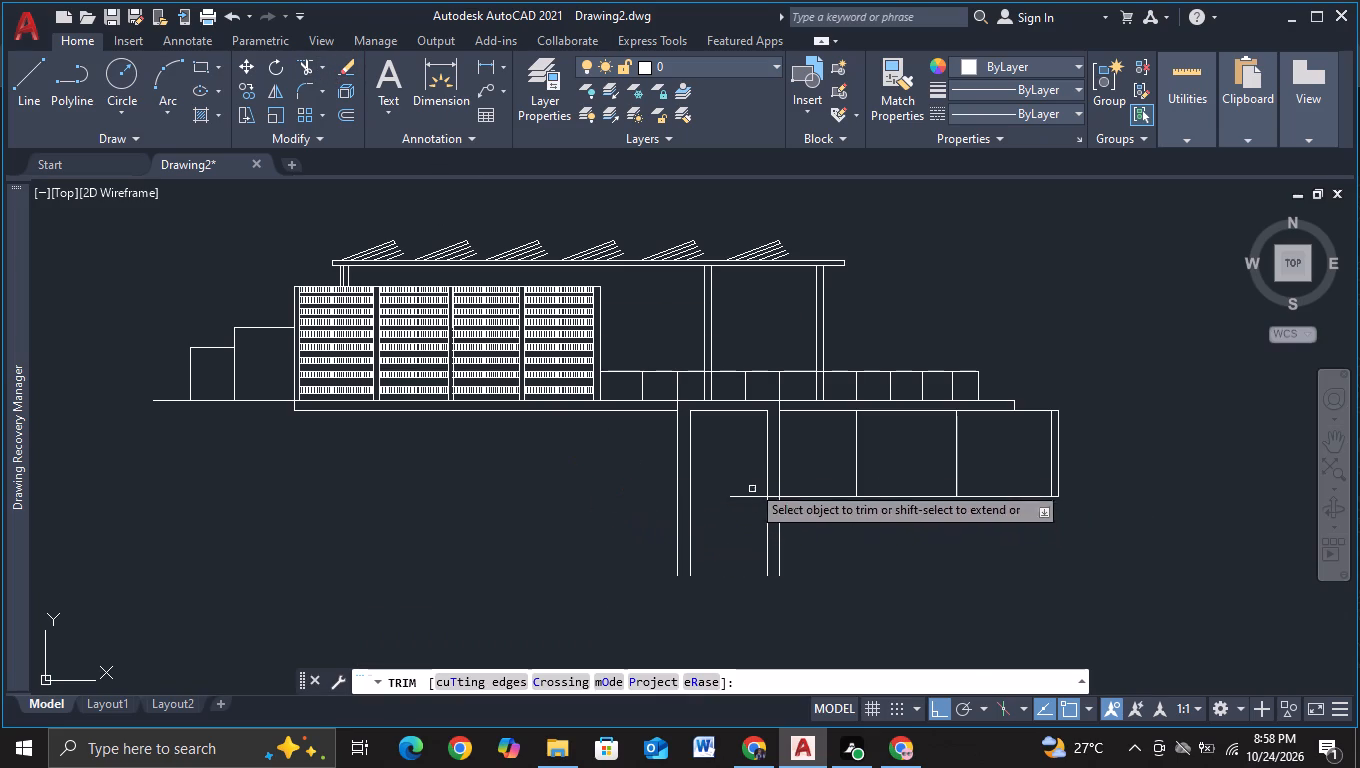
{"action": "left_click", "coordinate": [750, 478]}
{"action": "left_click", "coordinate": [747, 523]}
{"action": "left_click", "coordinate": [774, 492]}
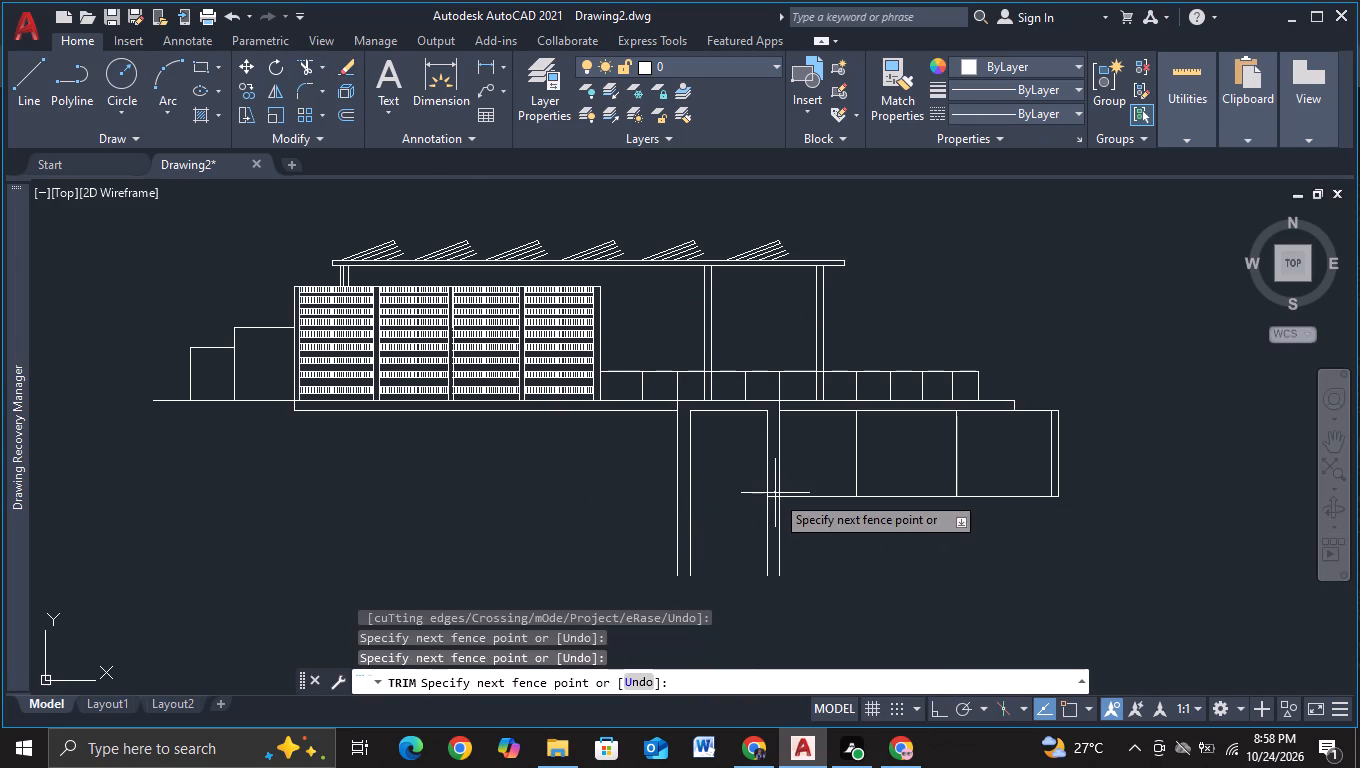
{"action": "left_click", "coordinate": [773, 510]}
{"action": "key", "text": "Escape"}
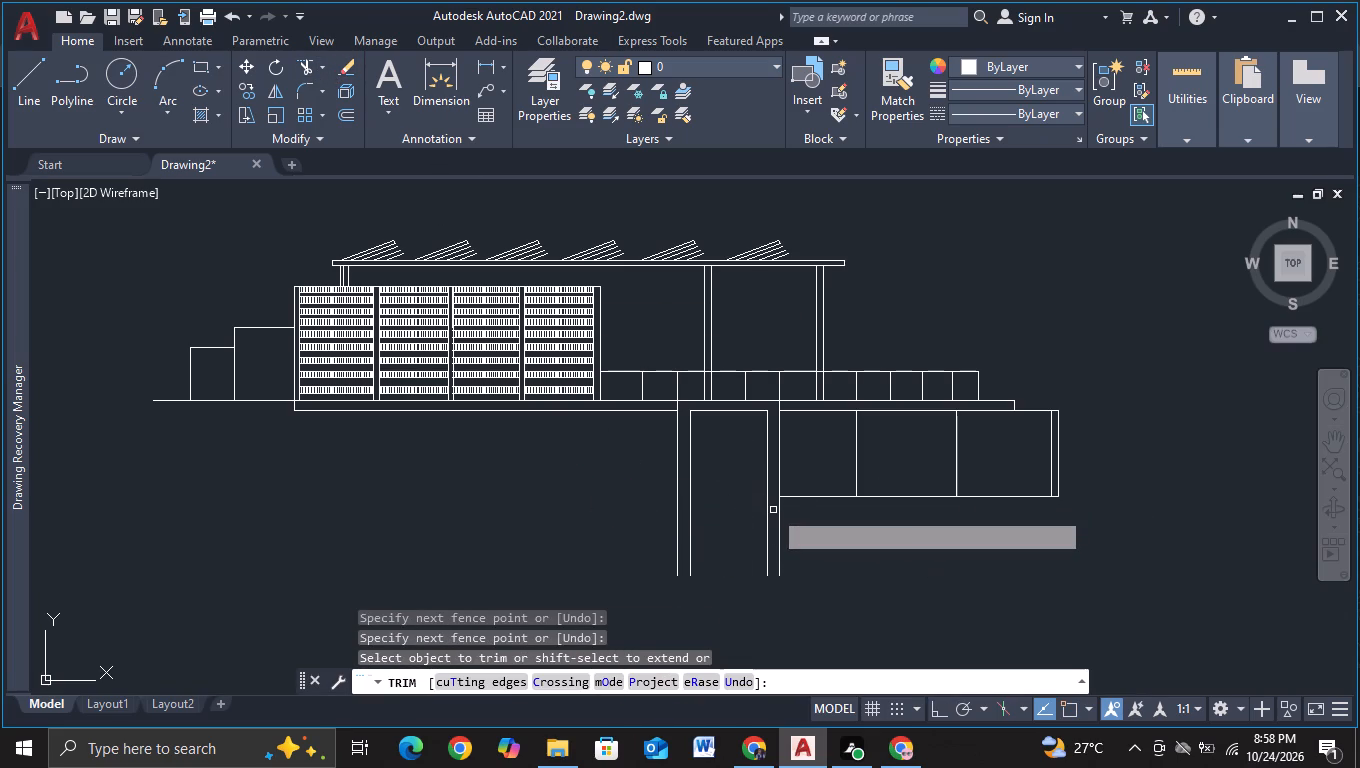
{"action": "scroll", "coordinate": [929, 564], "scroll_direction": "down", "scroll_amount": 1}
{"action": "middle_click_drag", "start_coordinate": [985, 567], "coordinate": [636, 510]}
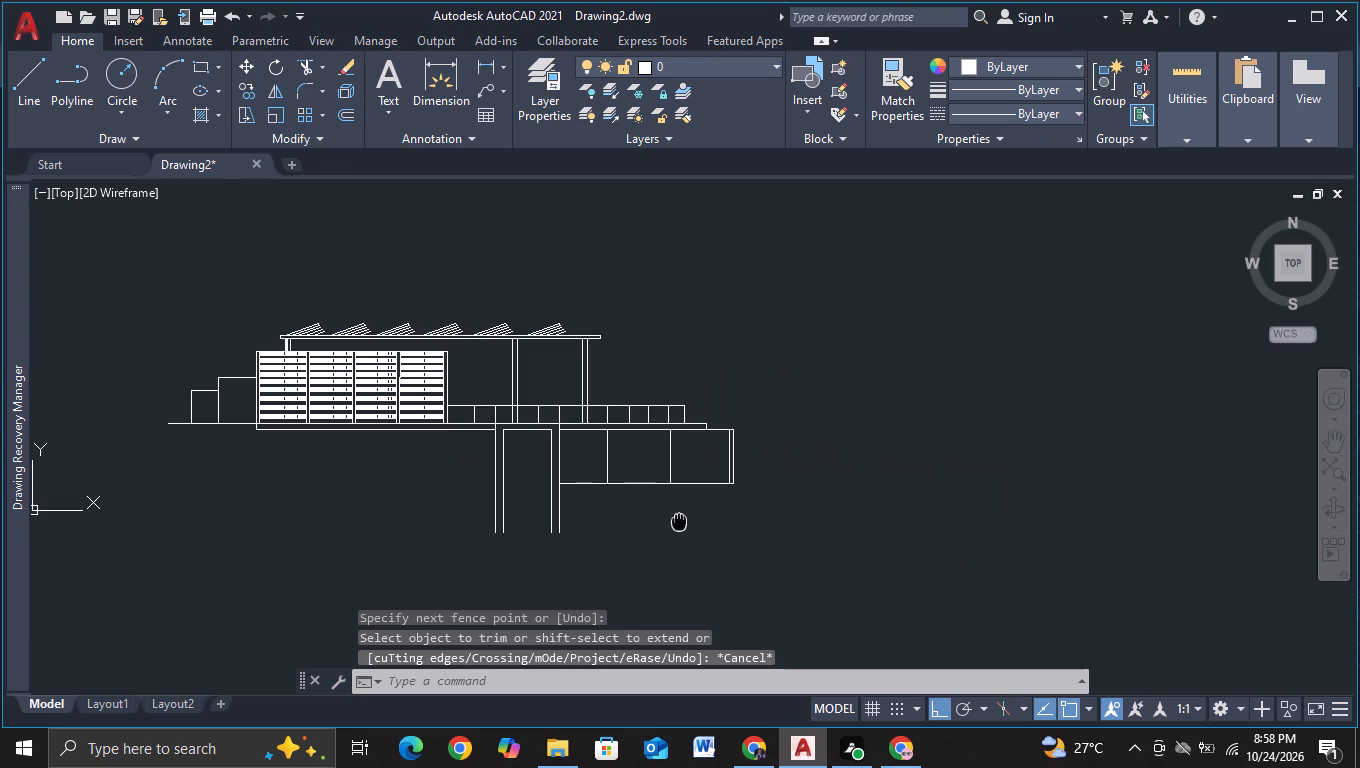
{"action": "key", "text": "Escape"}
{"action": "key", "text": "Escape"}
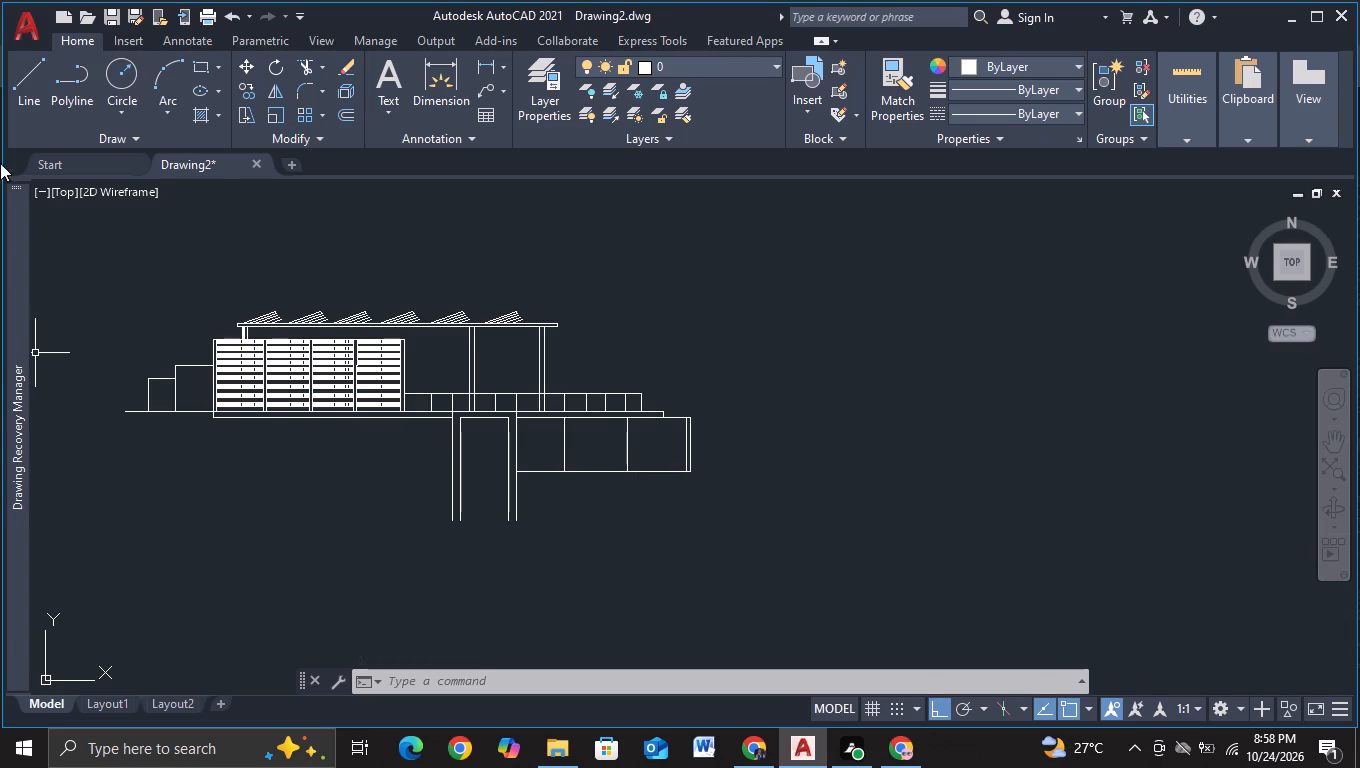
Draw a horizontal line about 24.66 long just below the lower block's top edge, from the second support past the block's outer edge.
{"action": "left_click", "coordinate": [19, 93]}
{"action": "scroll", "coordinate": [418, 352], "scroll_direction": "up", "scroll_amount": 2}
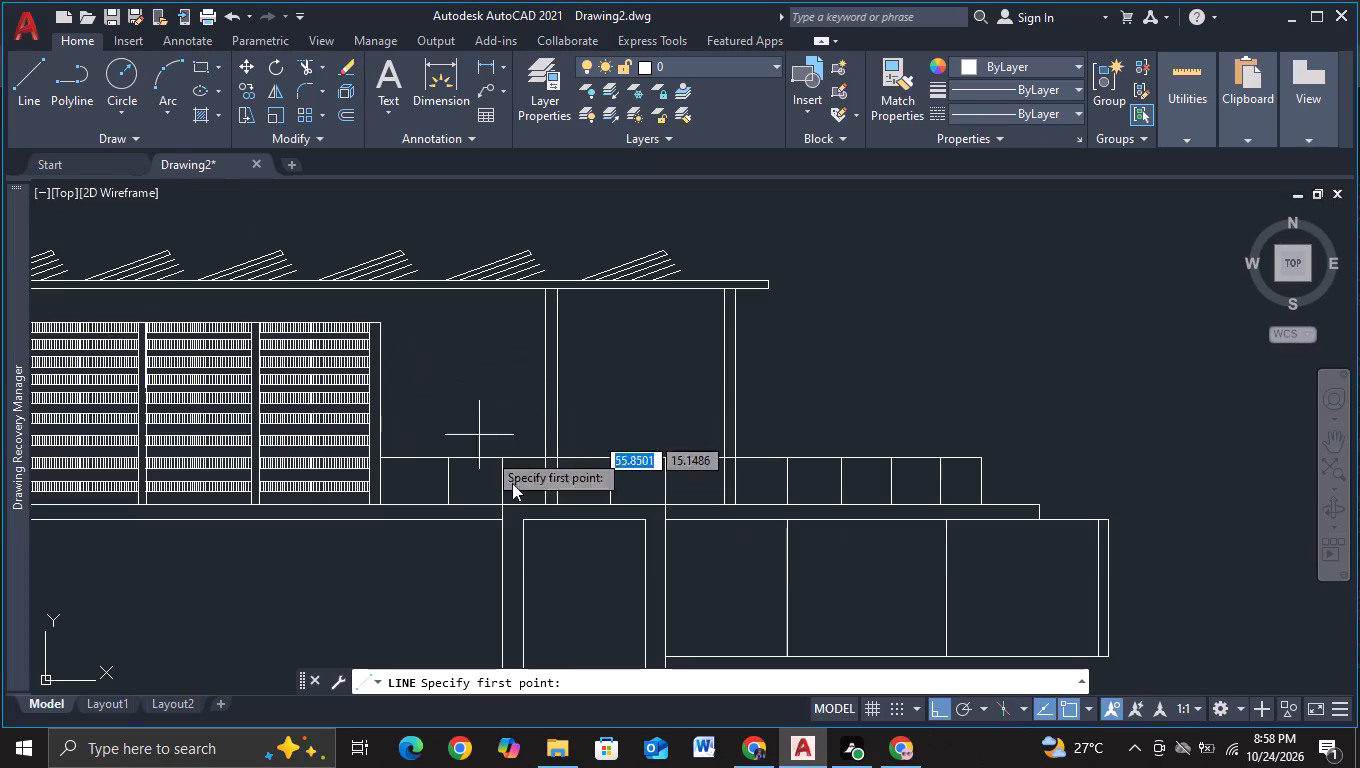
{"action": "scroll", "coordinate": [710, 580], "scroll_direction": "up", "scroll_amount": 1}
{"action": "middle_click_drag", "start_coordinate": [710, 580], "coordinate": [551, 484]}
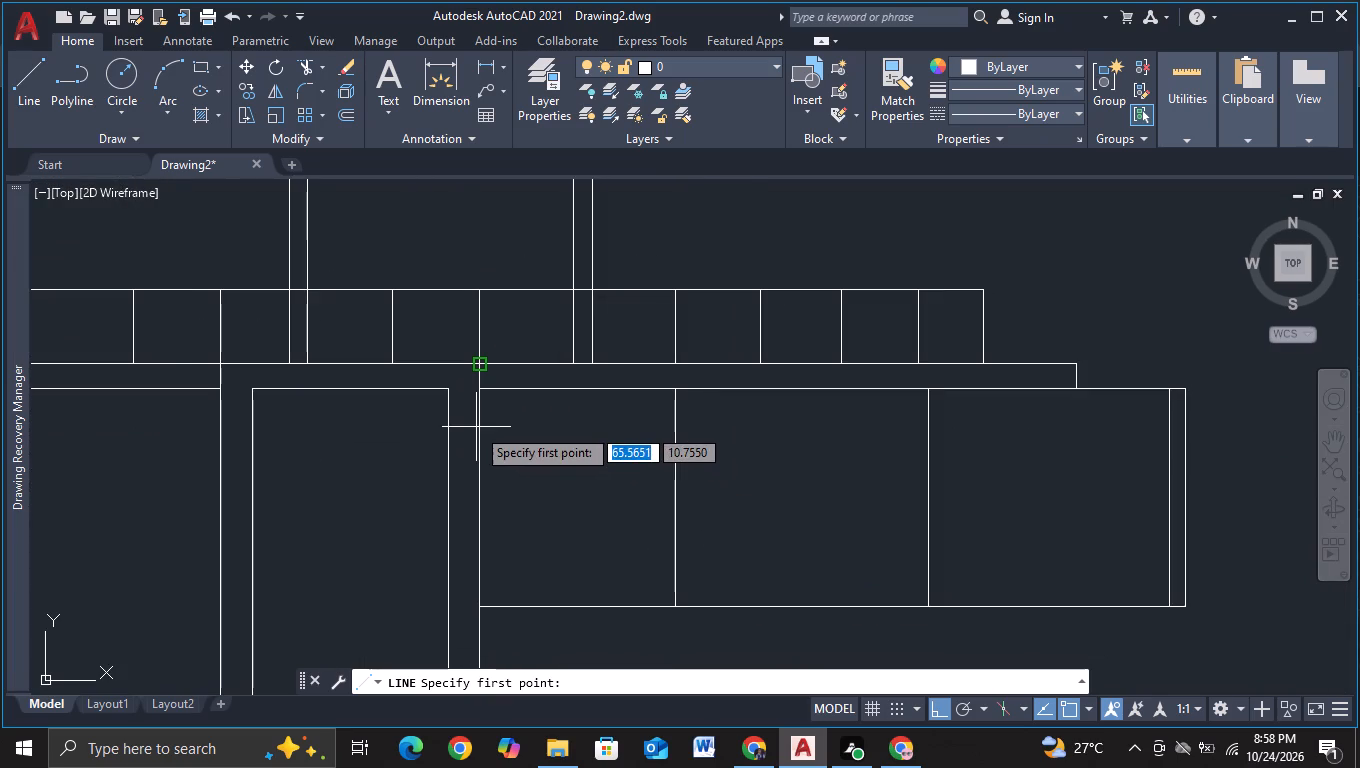
{"action": "key", "text": "F3"}
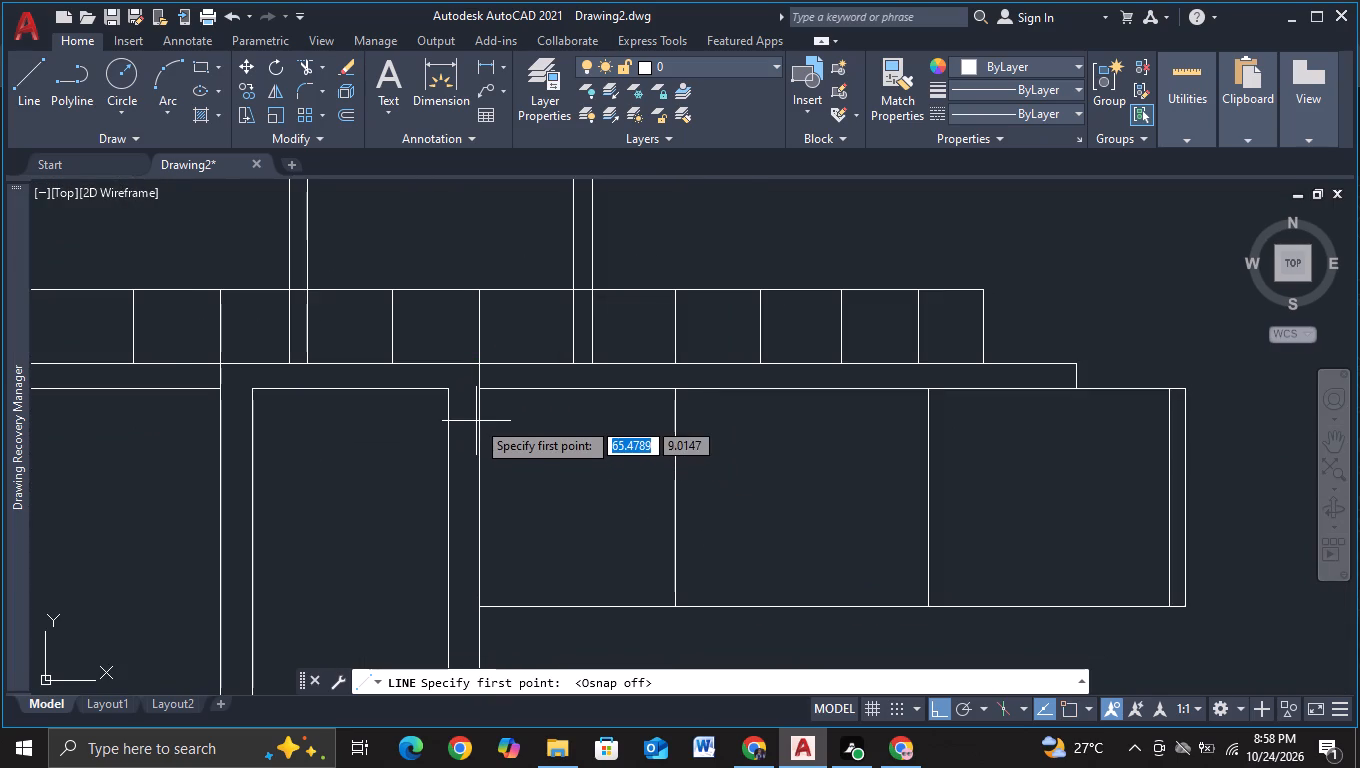
{"action": "left_click", "coordinate": [476, 420]}
{"action": "middle_click_drag", "start_coordinate": [1026, 487], "coordinate": [893, 492]}
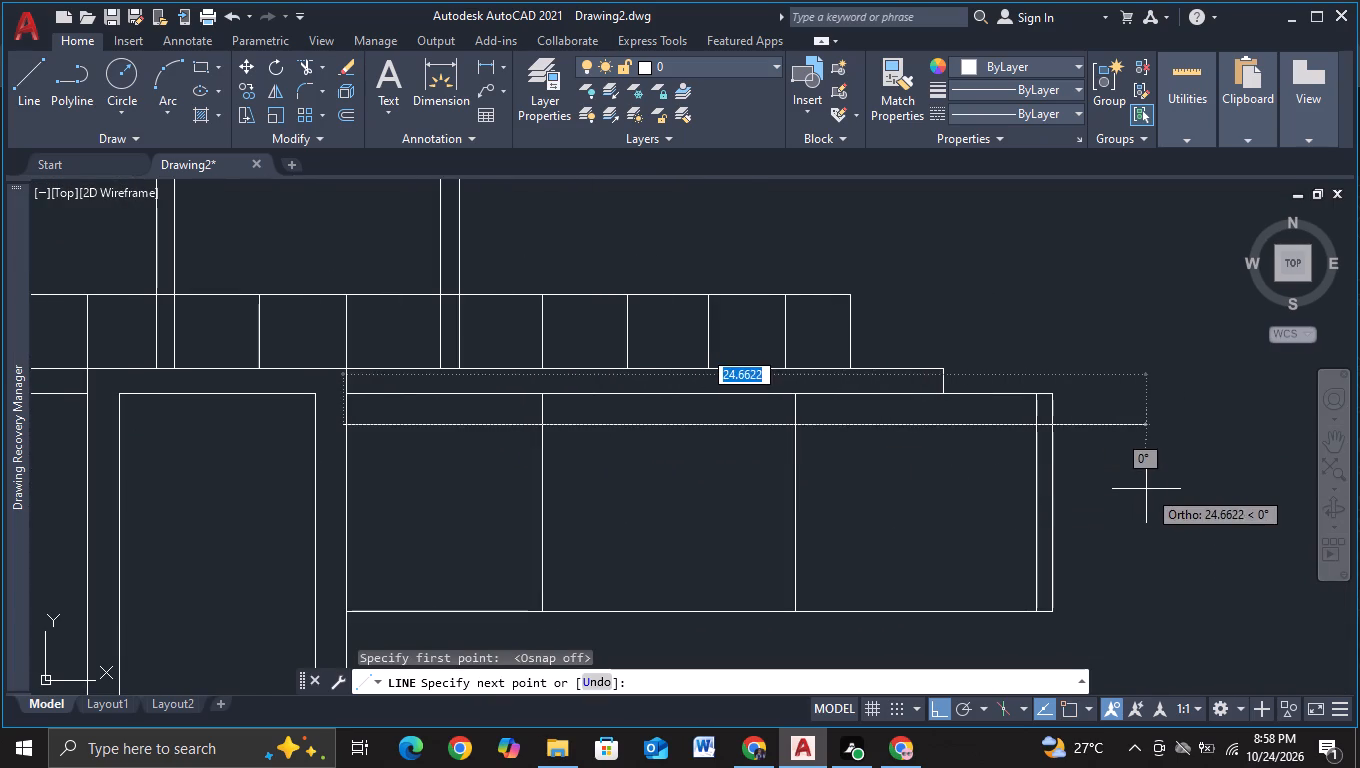
{"action": "left_click", "coordinate": [1144, 488]}
{"action": "key", "text": "Escape"}
Trim the new line's overhangs back to the inner of the two outer verticals, and trim that vertical's part above the line.
{"action": "left_click", "coordinate": [307, 63]}
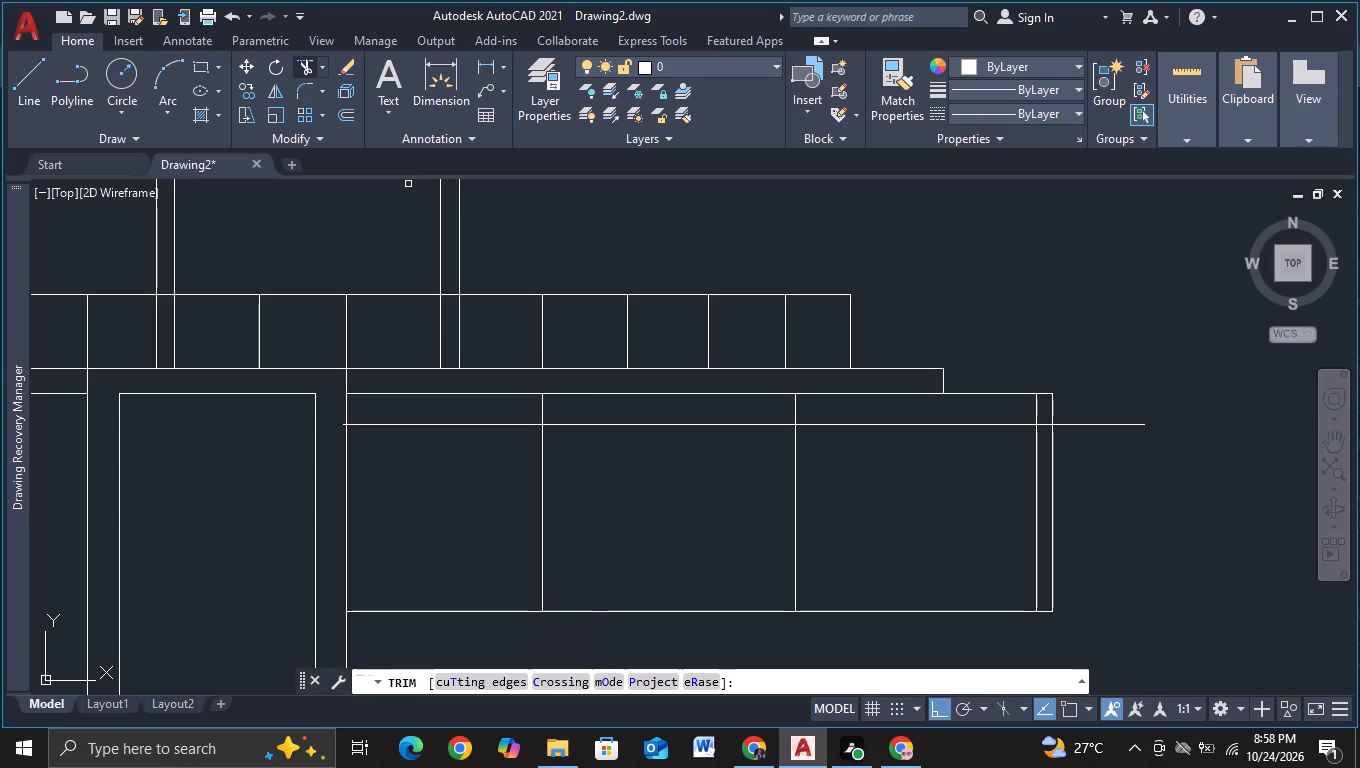
{"action": "scroll", "coordinate": [307, 409], "scroll_direction": "up", "scroll_amount": 2}
{"action": "left_click", "coordinate": [399, 449]}
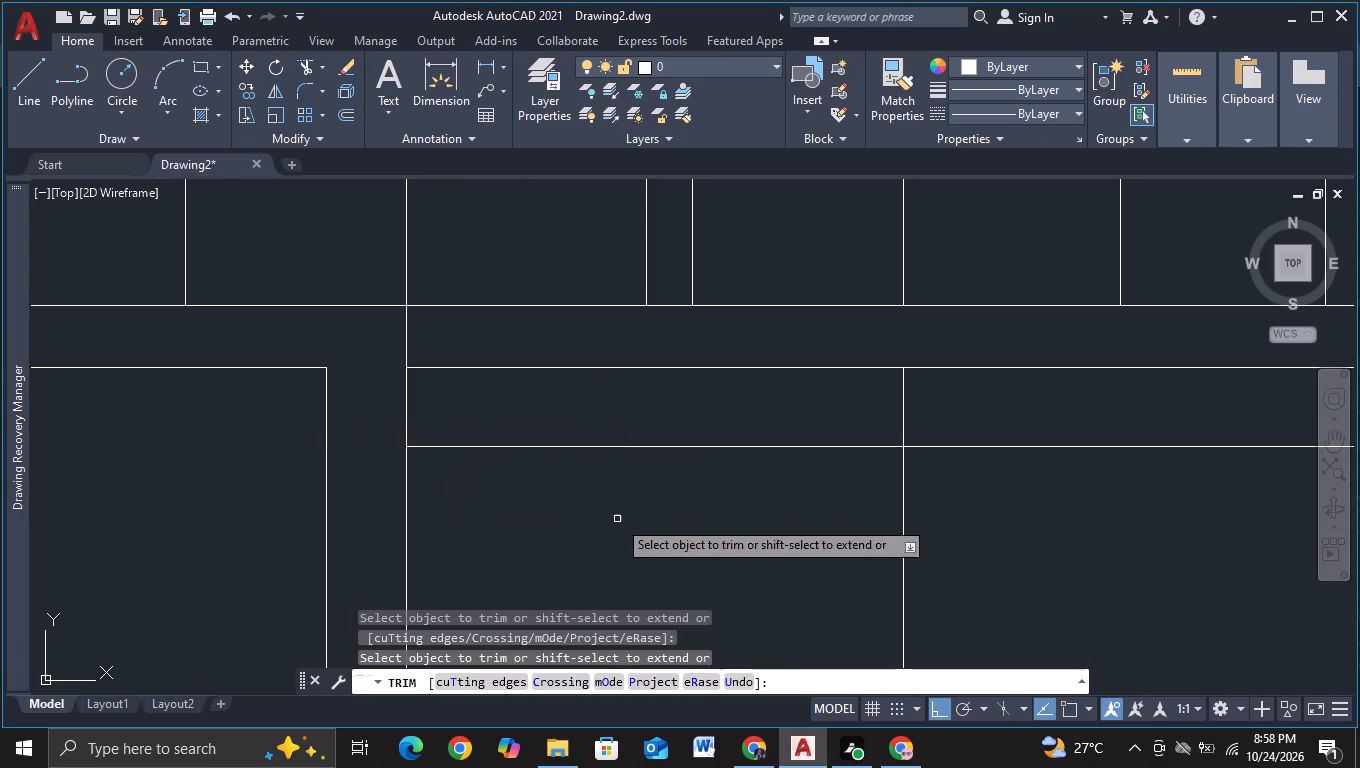
{"action": "scroll", "coordinate": [617, 519], "scroll_direction": "down", "scroll_amount": 2}
{"action": "middle_click_drag", "start_coordinate": [1153, 528], "coordinate": [700, 525]}
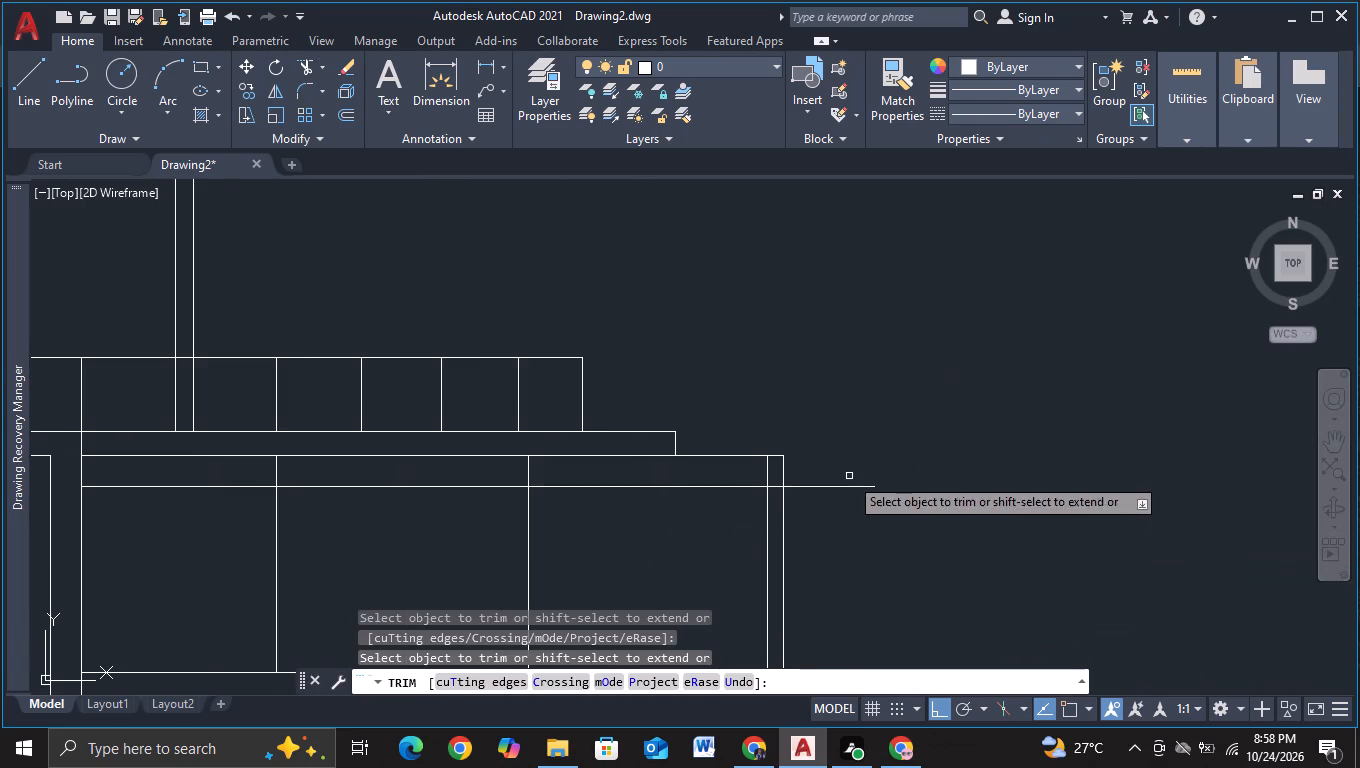
{"action": "left_click", "coordinate": [843, 451]}
{"action": "left_click", "coordinate": [818, 557]}
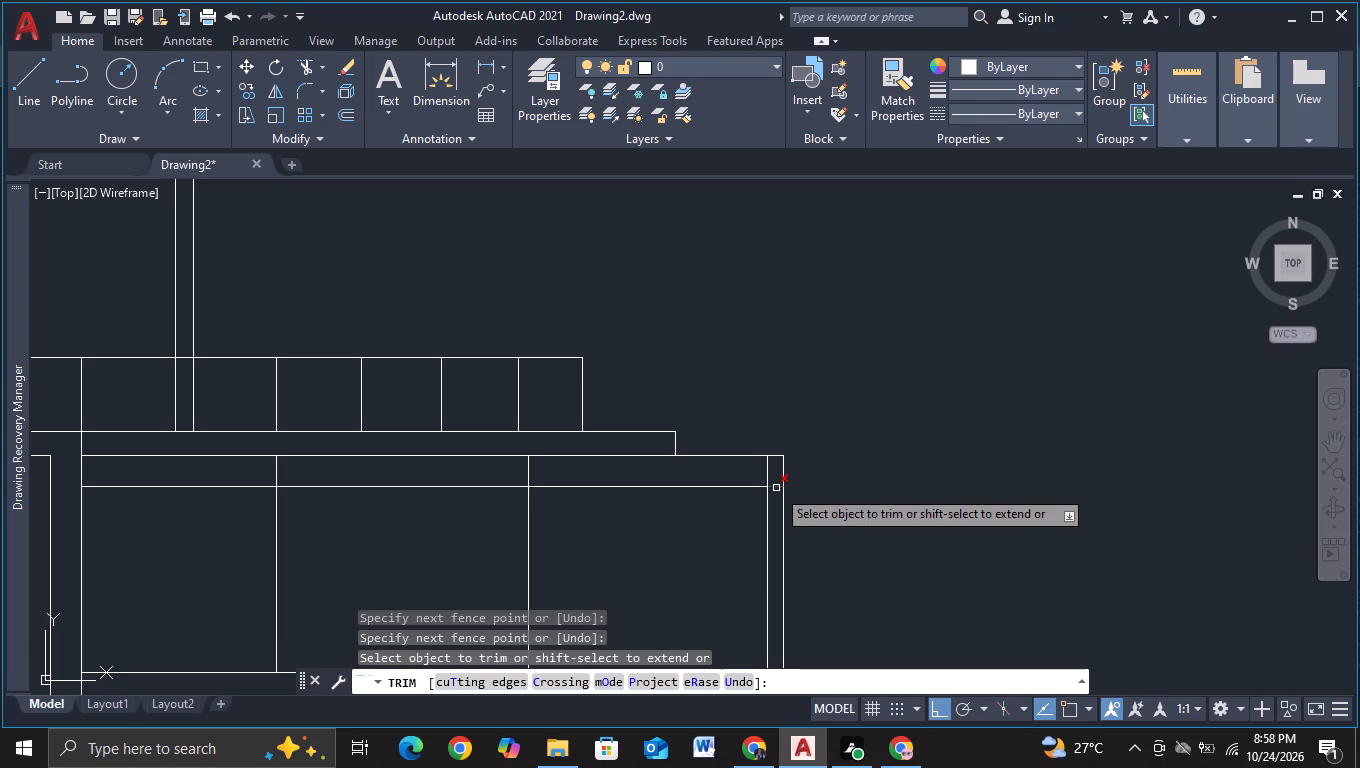
{"action": "left_click", "coordinate": [769, 475]}
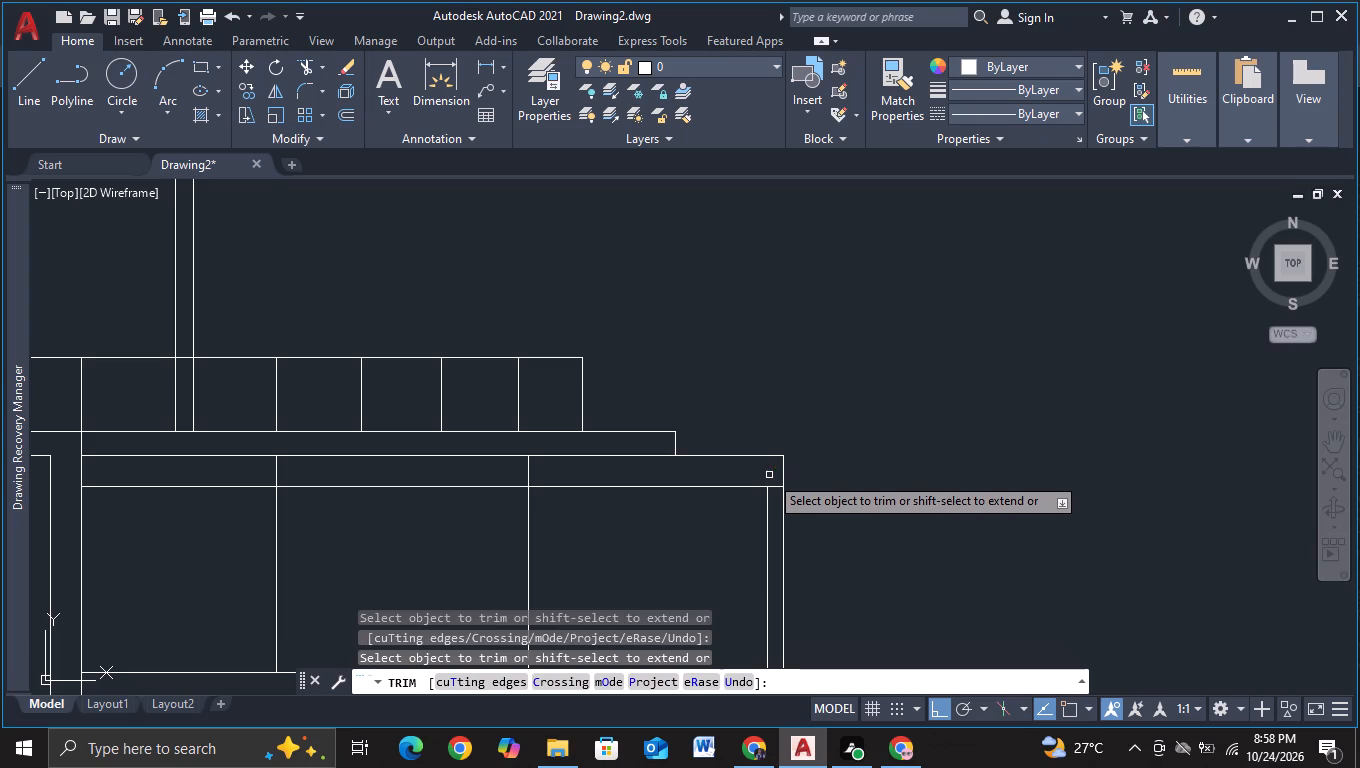
{"action": "left_click", "coordinate": [778, 489]}
{"action": "key", "text": "Escape"}
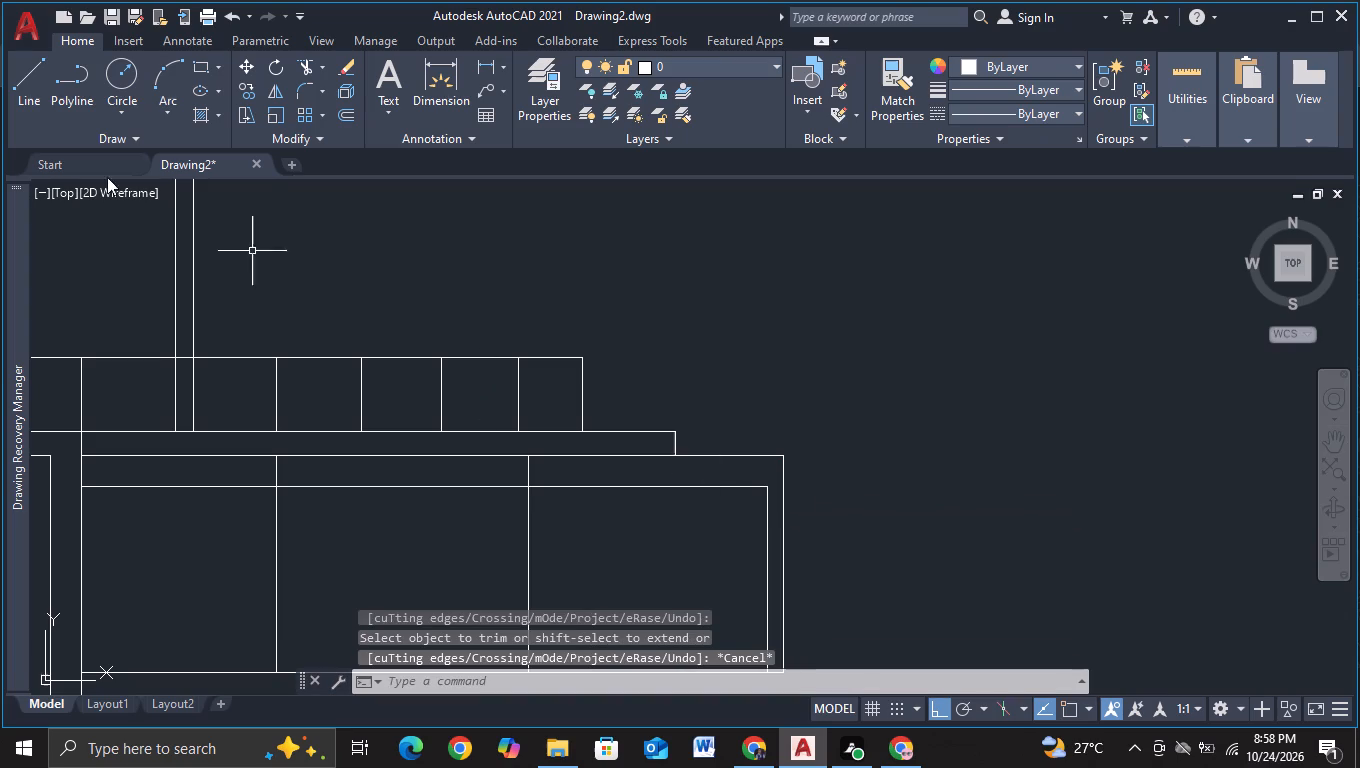
From the inner vertical's top corner, draw a short horizontal line past the block's outer edge and a vertical line past its top edge.
{"action": "left_click", "coordinate": [42, 98]}
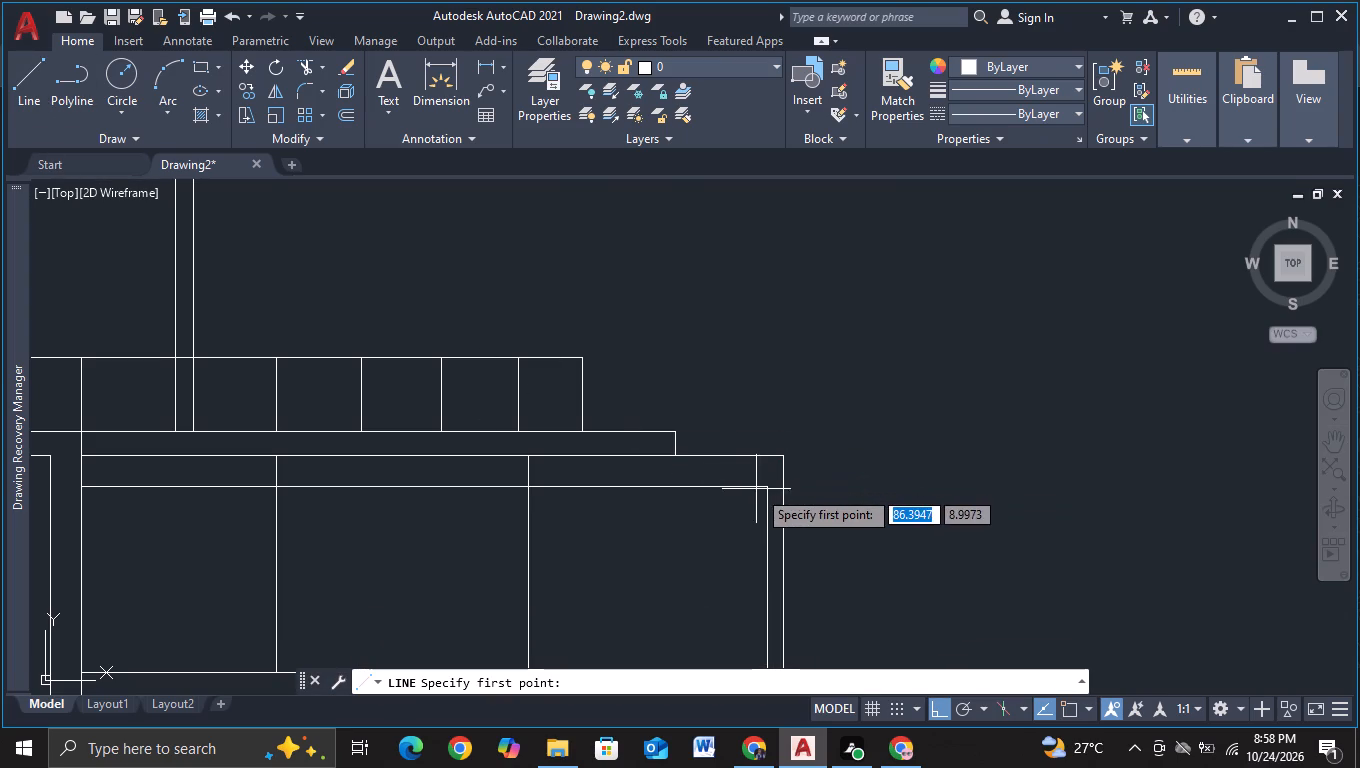
{"action": "key", "text": "F3"}
{"action": "left_click", "coordinate": [768, 486]}
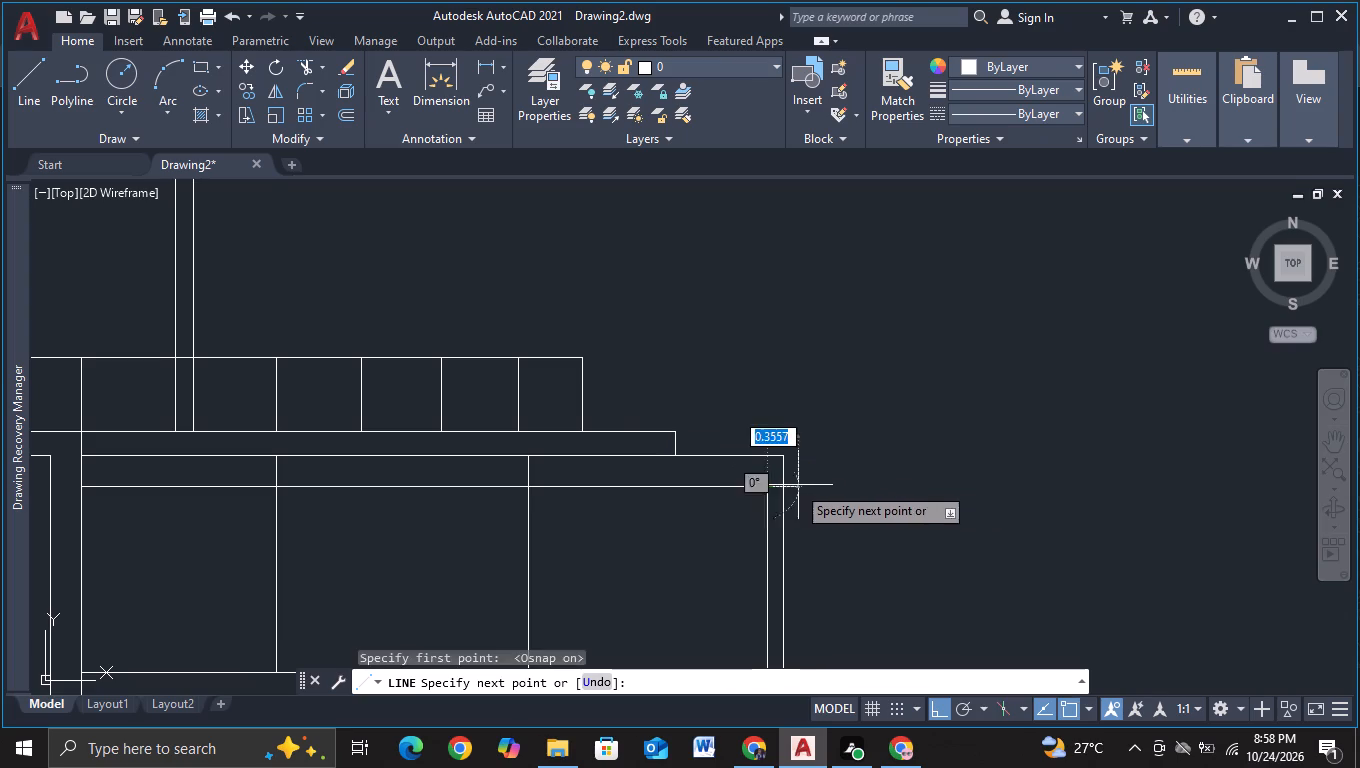
{"action": "left_click", "coordinate": [798, 485]}
{"action": "key", "text": "Escape"}
{"action": "left_click", "coordinate": [26, 90]}
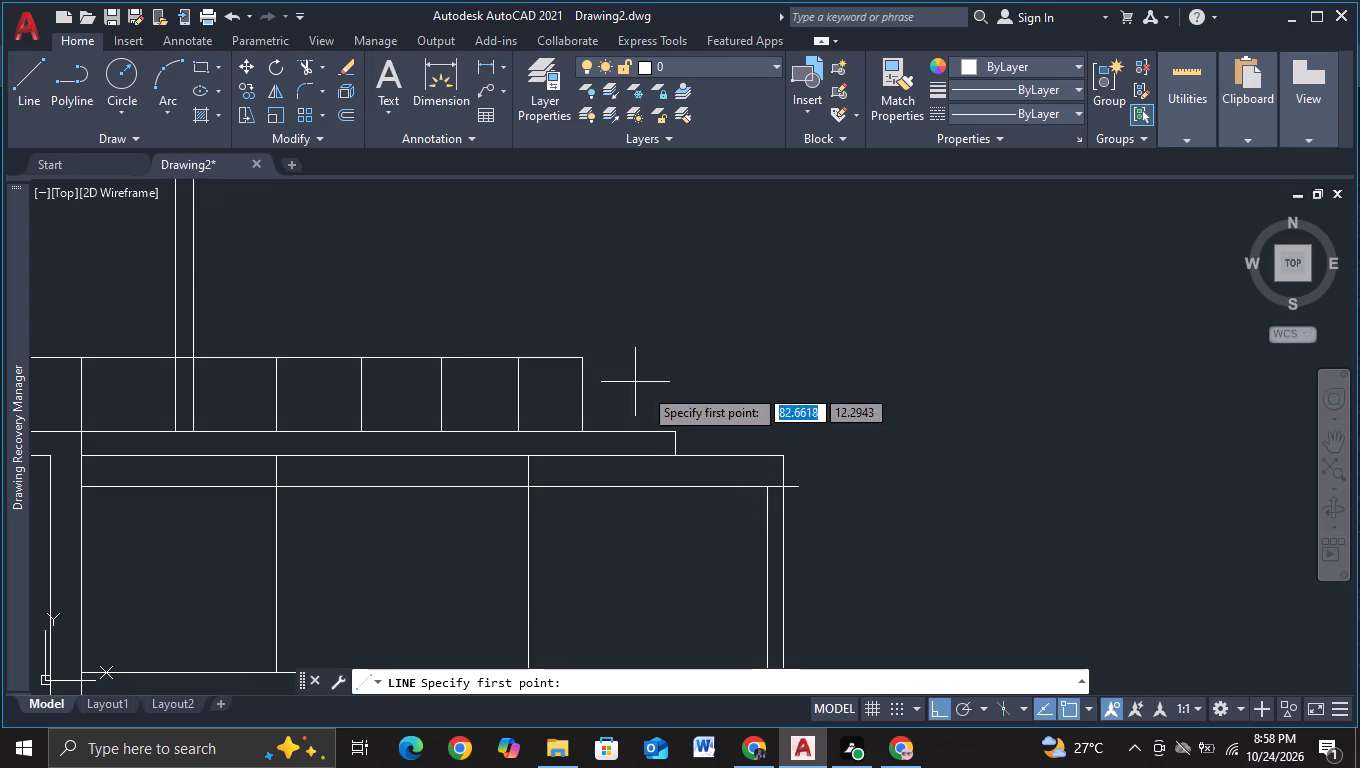
{"action": "left_click", "coordinate": [765, 482]}
{"action": "left_click", "coordinate": [745, 409]}
{"action": "key", "text": "Escape"}
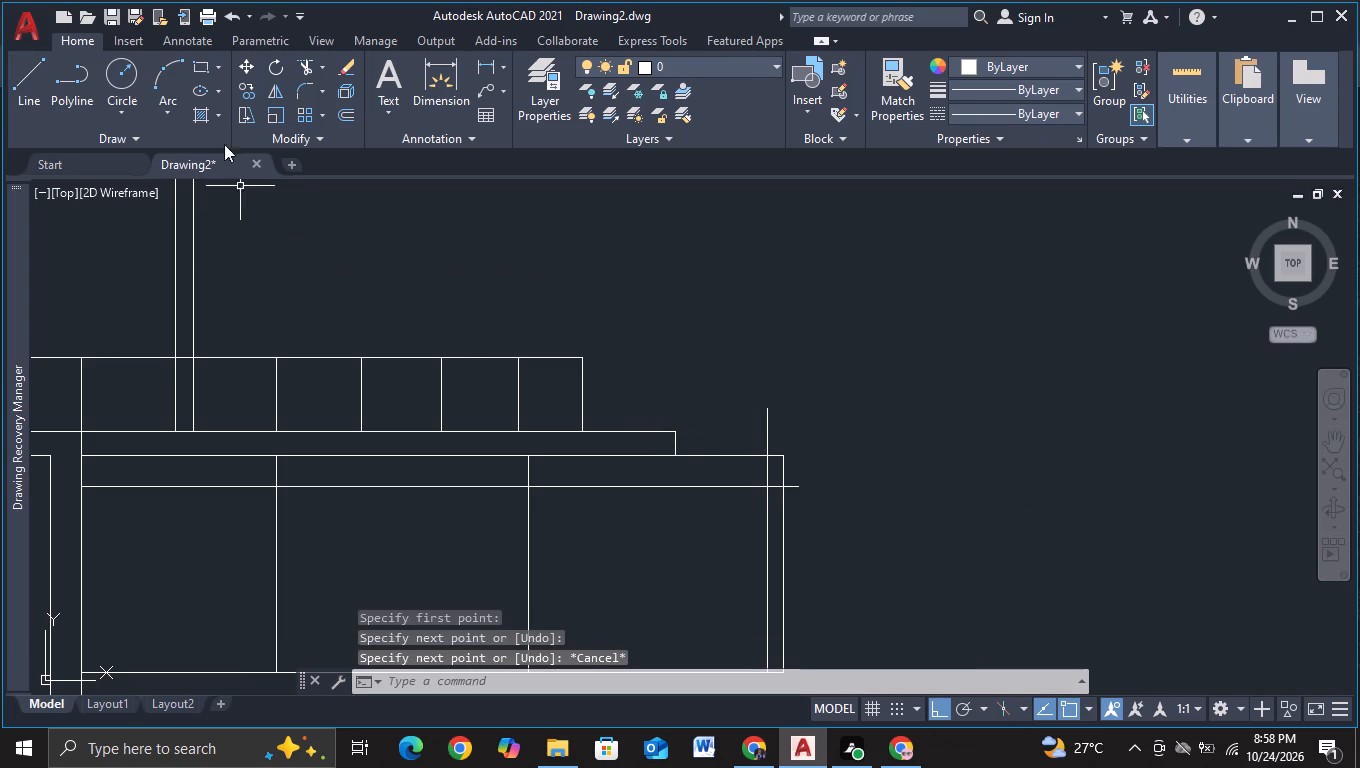
Trim the line overhangs and the lower block's outer top corner to form a stepped corner.
{"action": "left_click", "coordinate": [295, 63]}
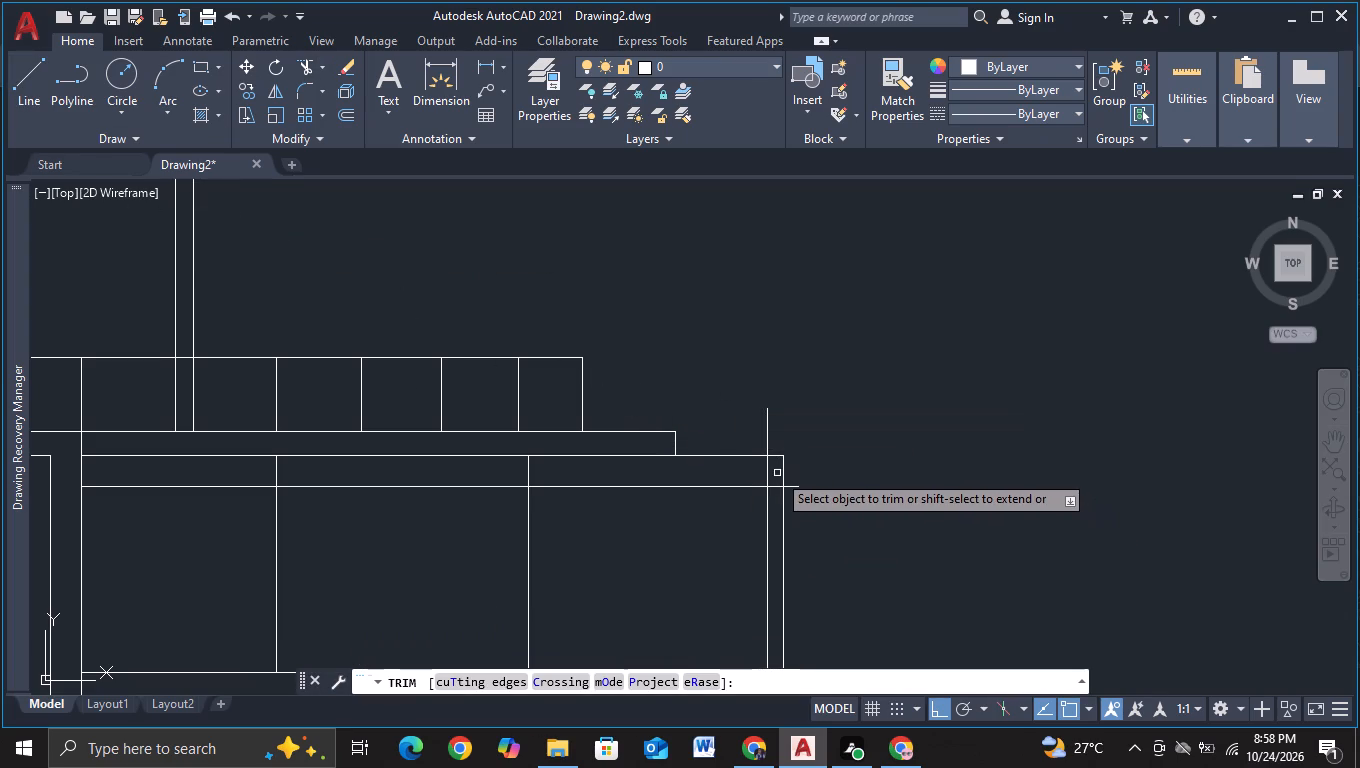
{"action": "left_click_drag", "start_coordinate": [753, 435], "coordinate": [779, 466]}
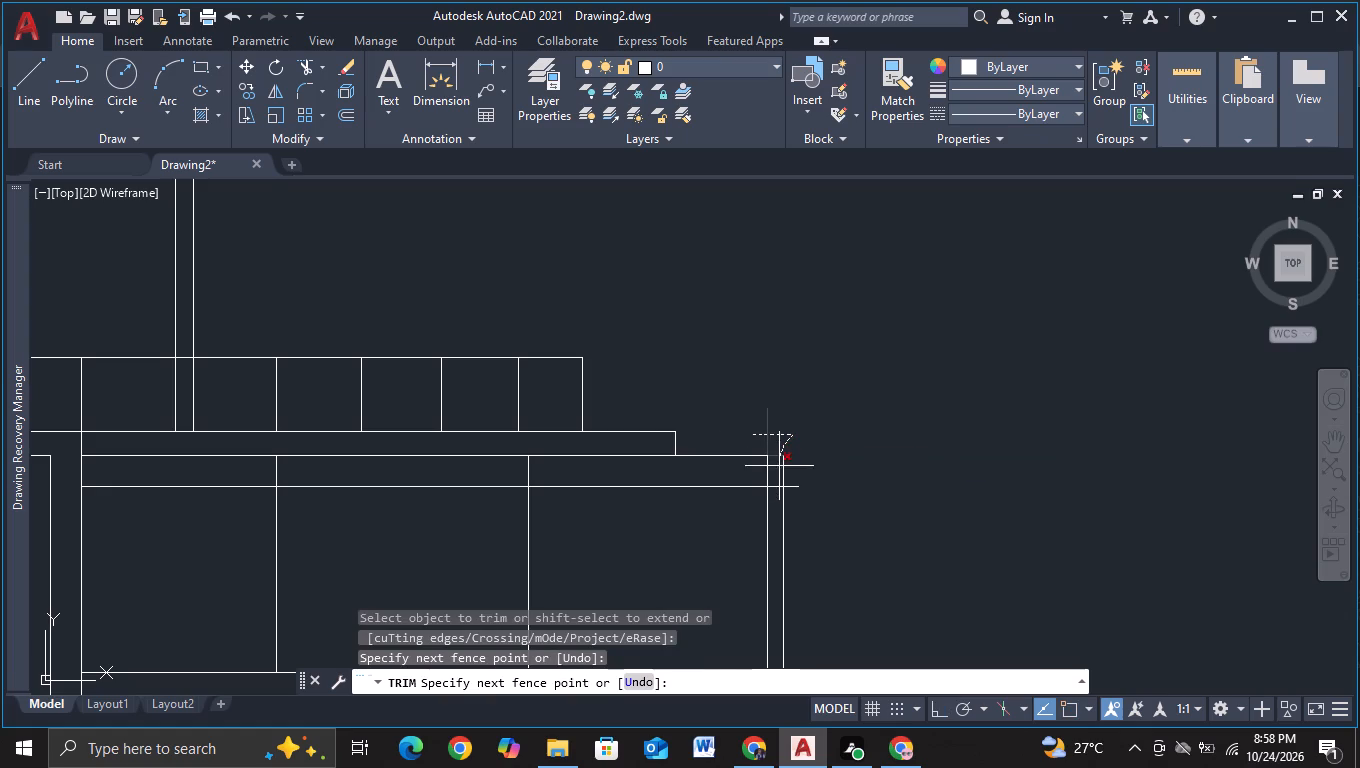
{"action": "left_click_drag", "start_coordinate": [779, 466], "coordinate": [795, 491]}
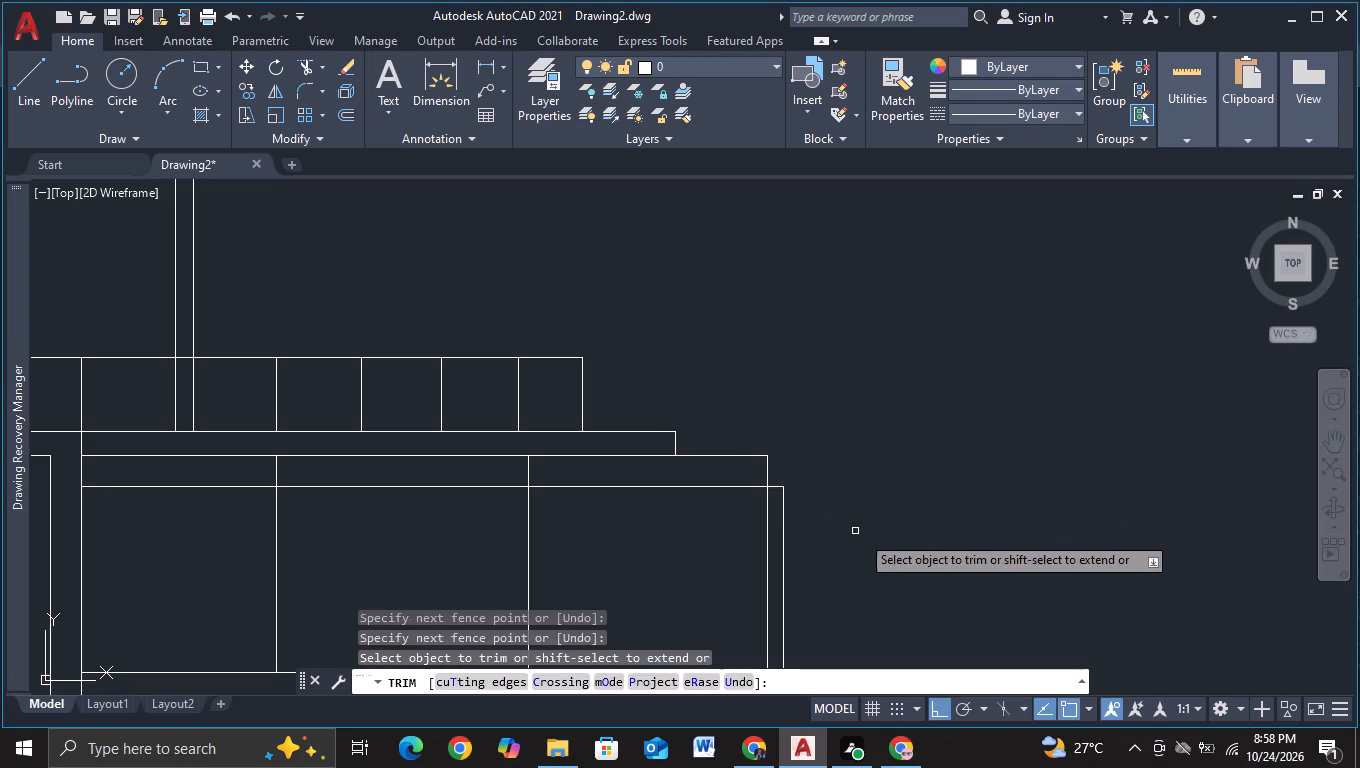
{"action": "key", "text": "Escape"}
Copy the lower block's upper inner horizontal line downward five times, the second to fourth about 1.7, 2.6 and 3.7 below the original.
{"action": "scroll", "coordinate": [886, 552], "scroll_direction": "down", "scroll_amount": 1}
{"action": "middle_click_drag", "start_coordinate": [889, 556], "coordinate": [871, 514]}
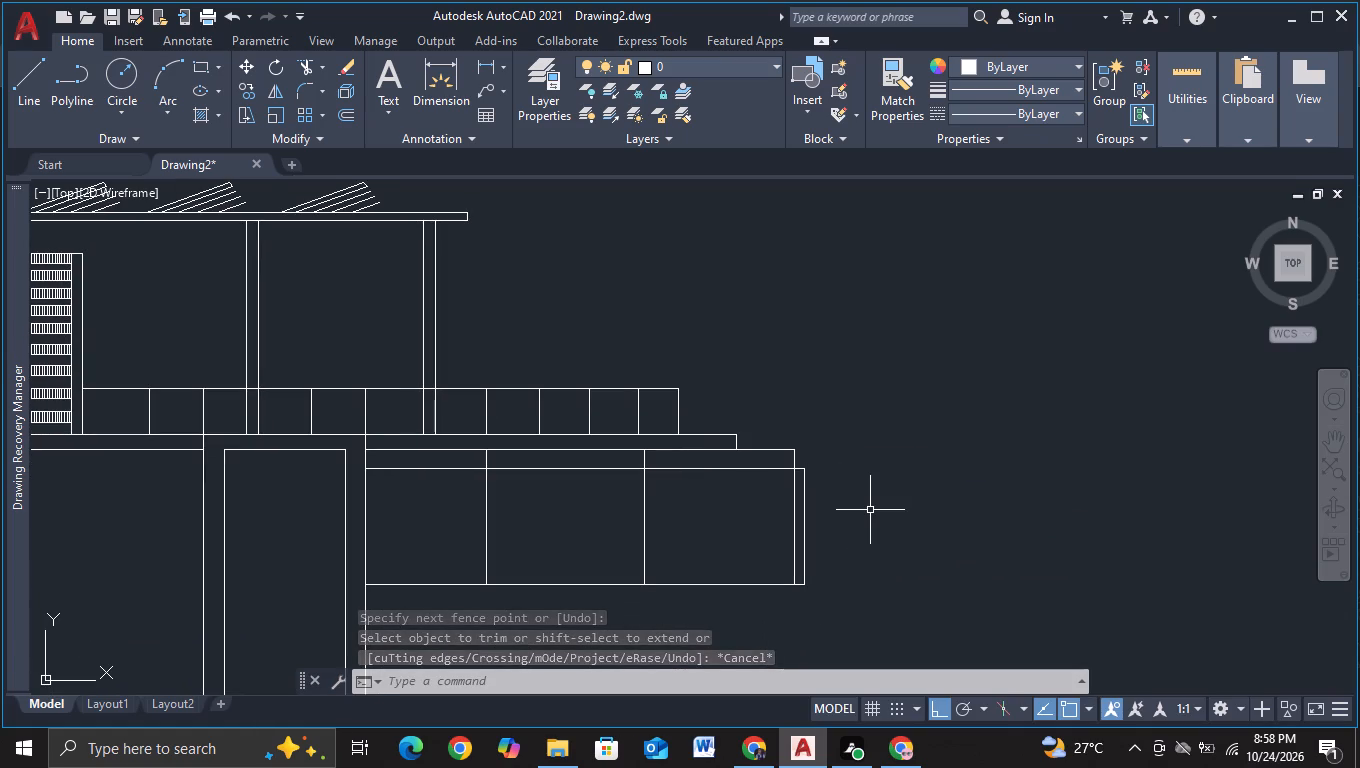
{"action": "middle_click_drag", "start_coordinate": [851, 532], "coordinate": [919, 465]}
{"action": "key", "text": "Escape"}
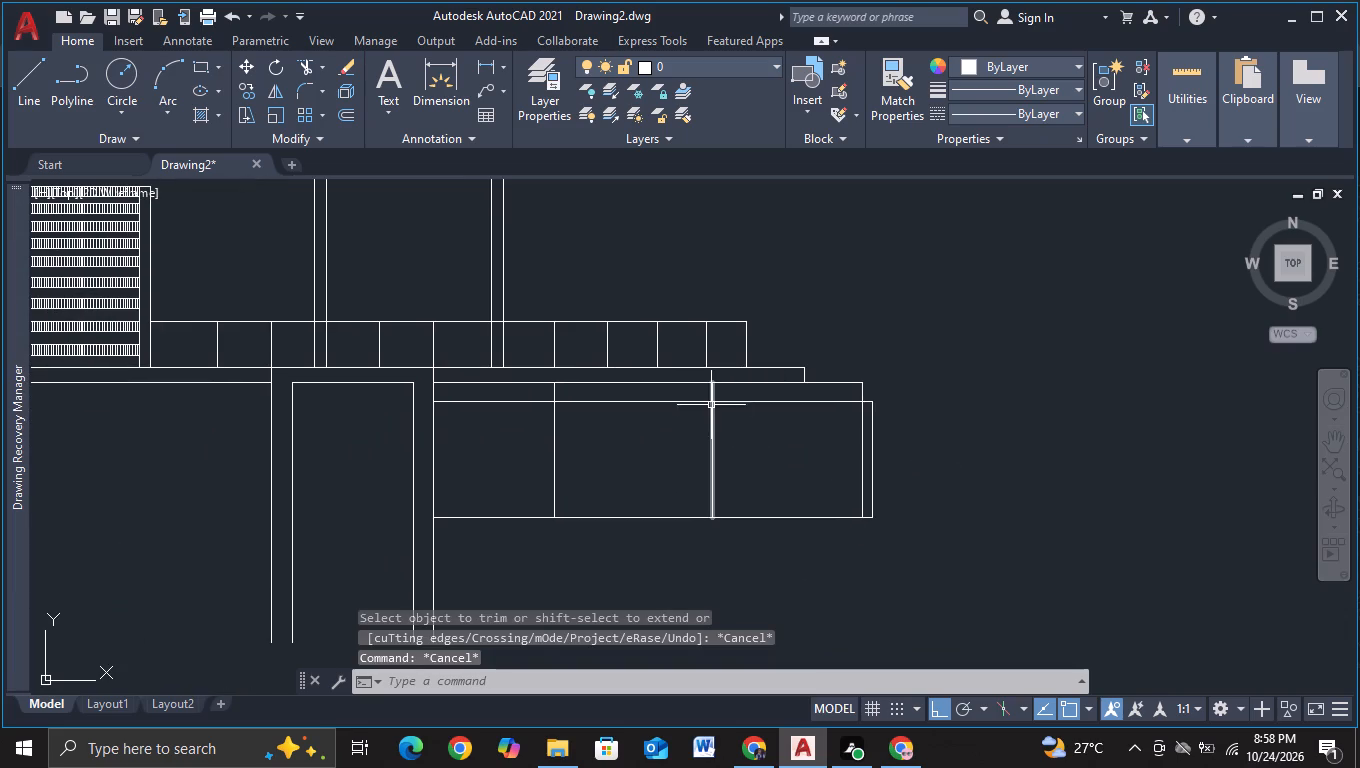
{"action": "left_click", "coordinate": [695, 401]}
{"action": "key", "text": "c"}
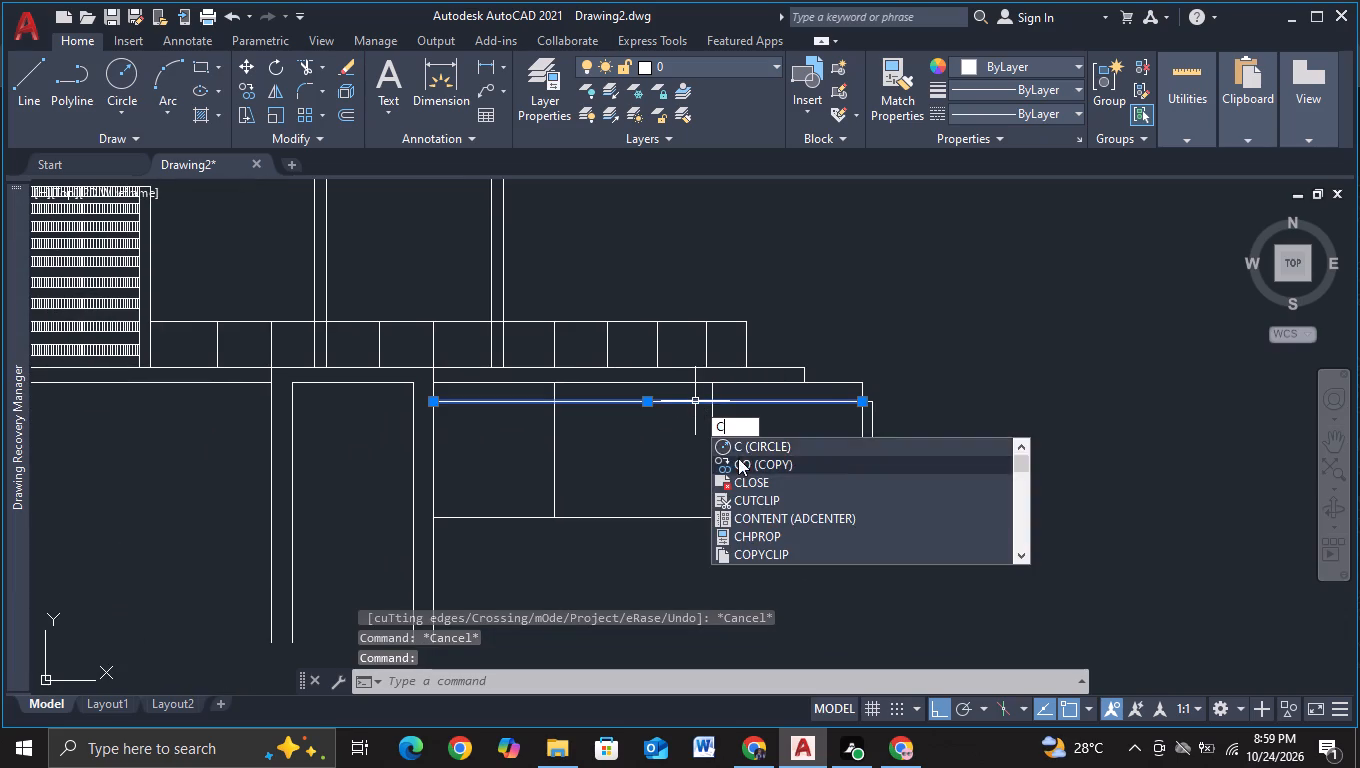
{"action": "double_click", "coordinate": [738, 458]}
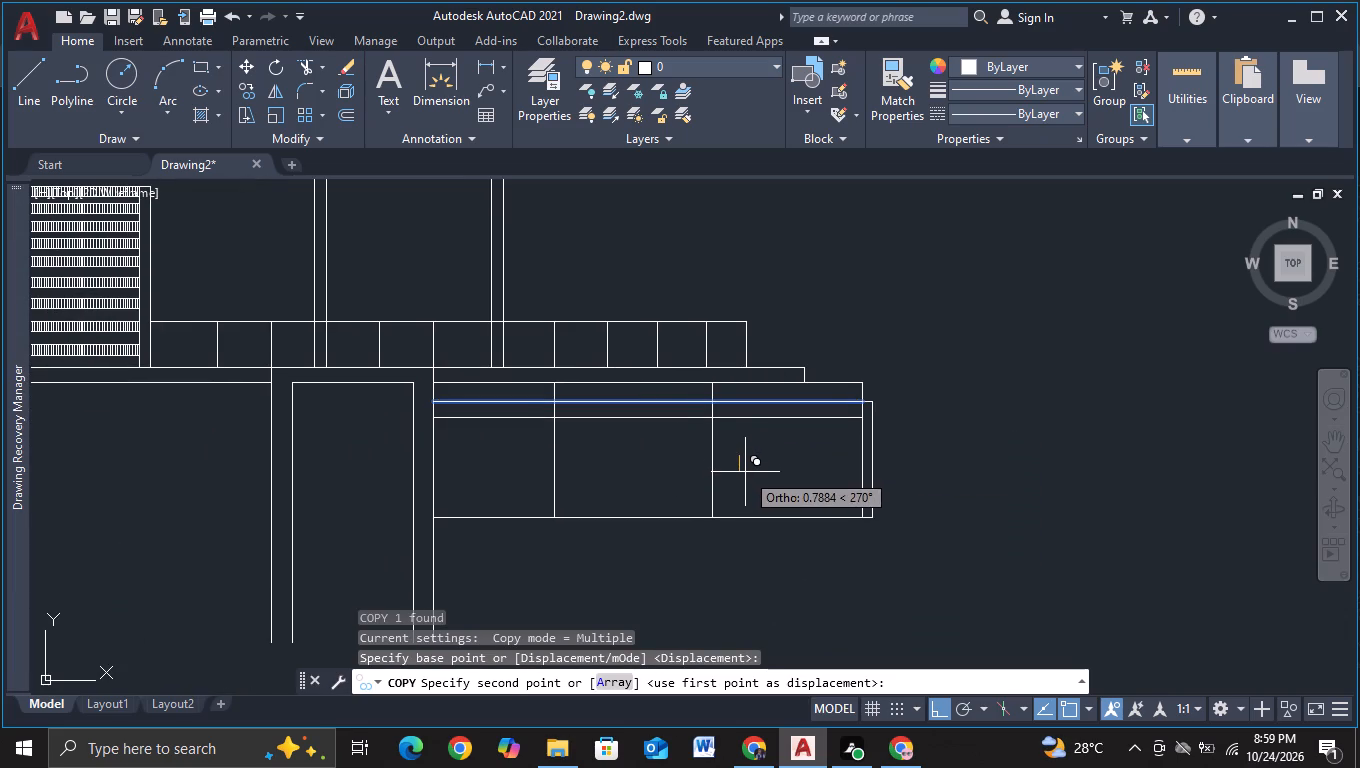
{"action": "left_click", "coordinate": [745, 474]}
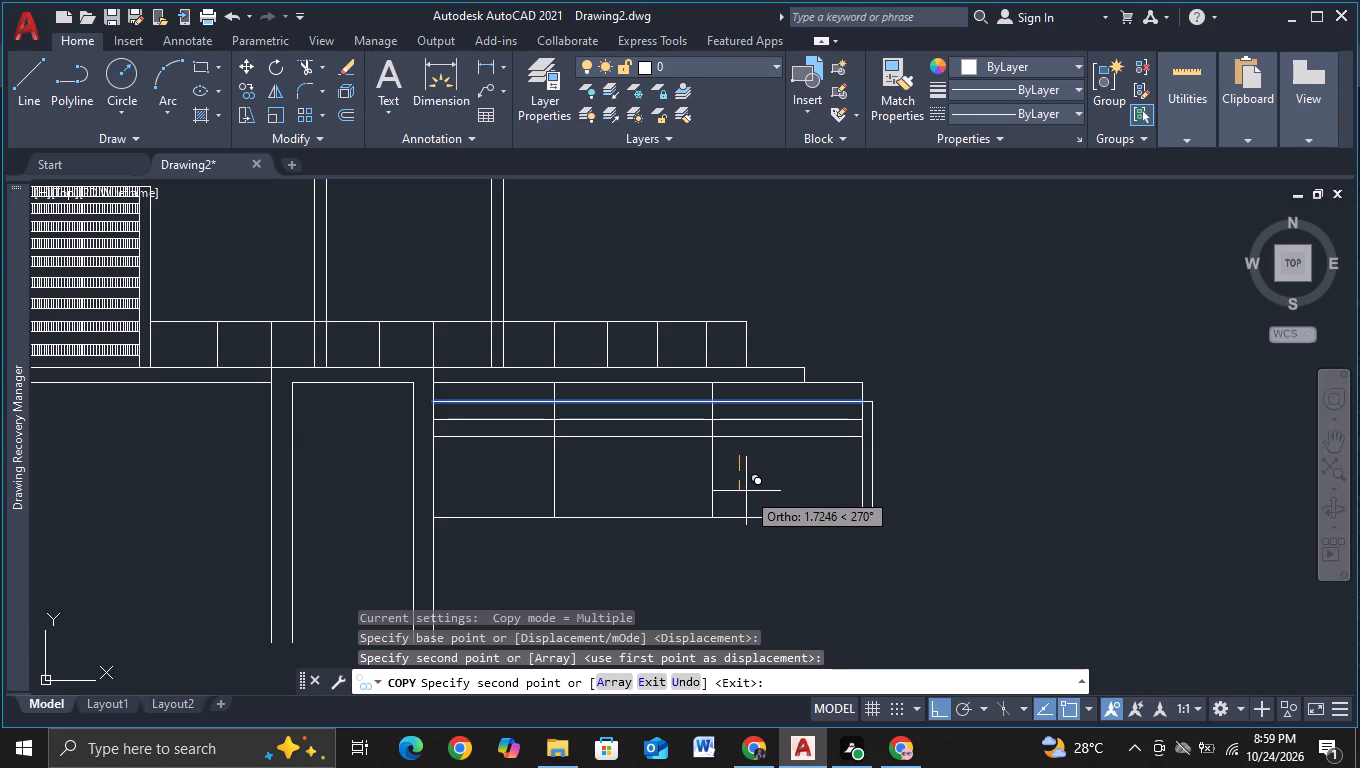
{"action": "left_click", "coordinate": [746, 491]}
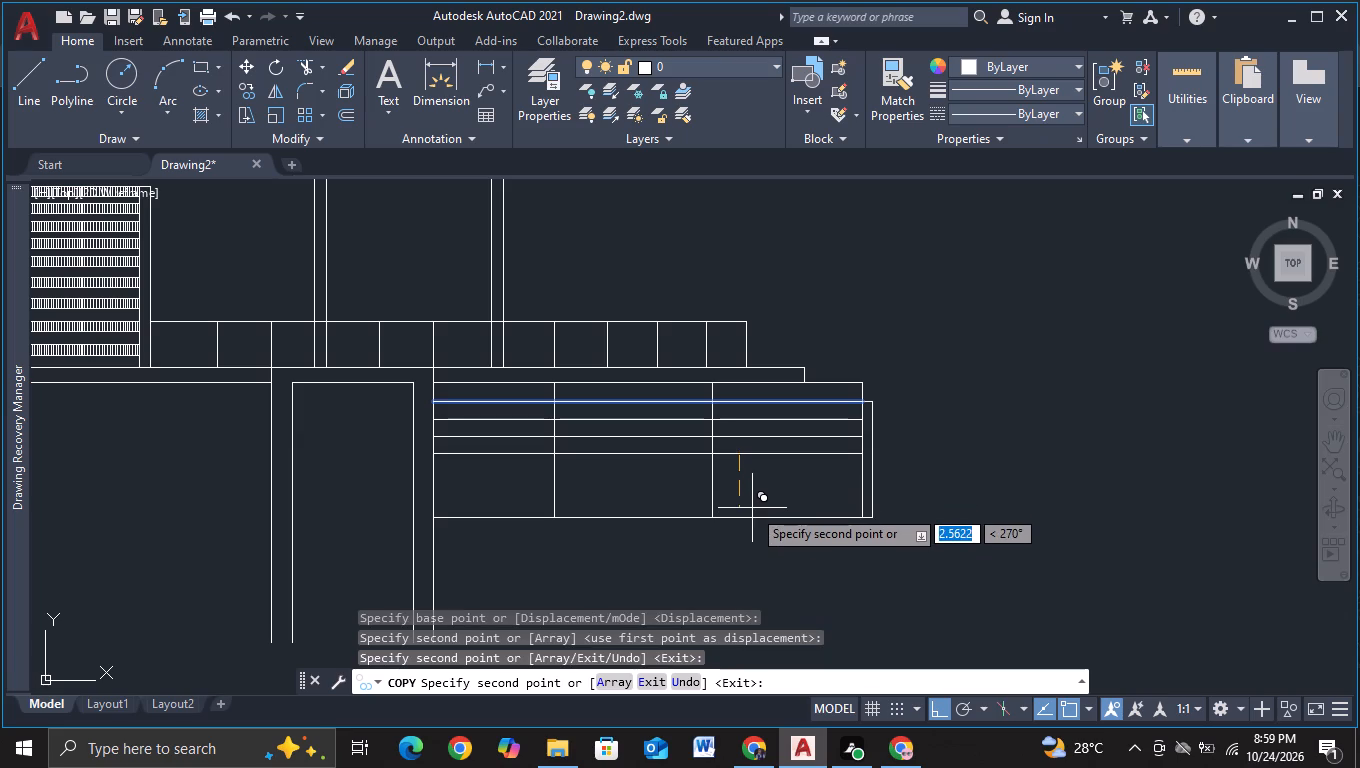
{"action": "key", "text": "F3"}
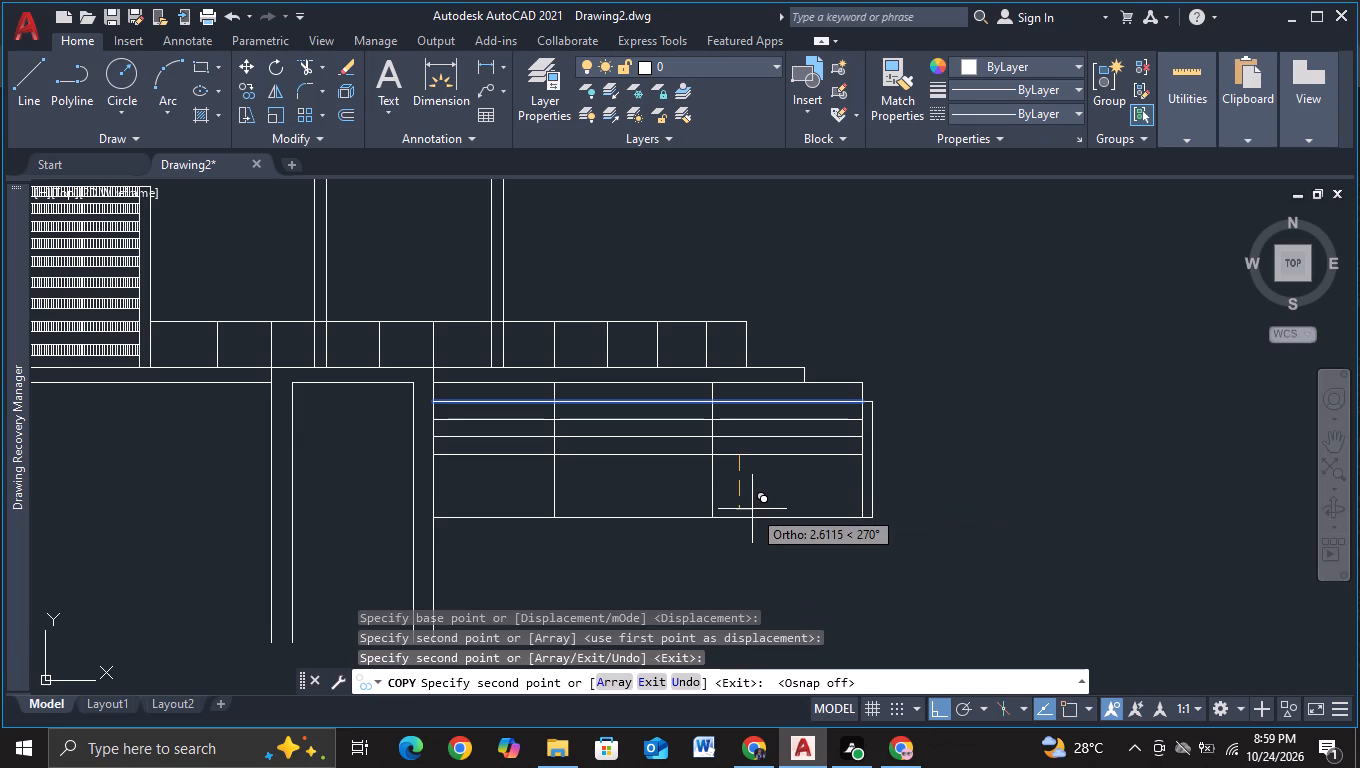
{"action": "left_click", "coordinate": [752, 509]}
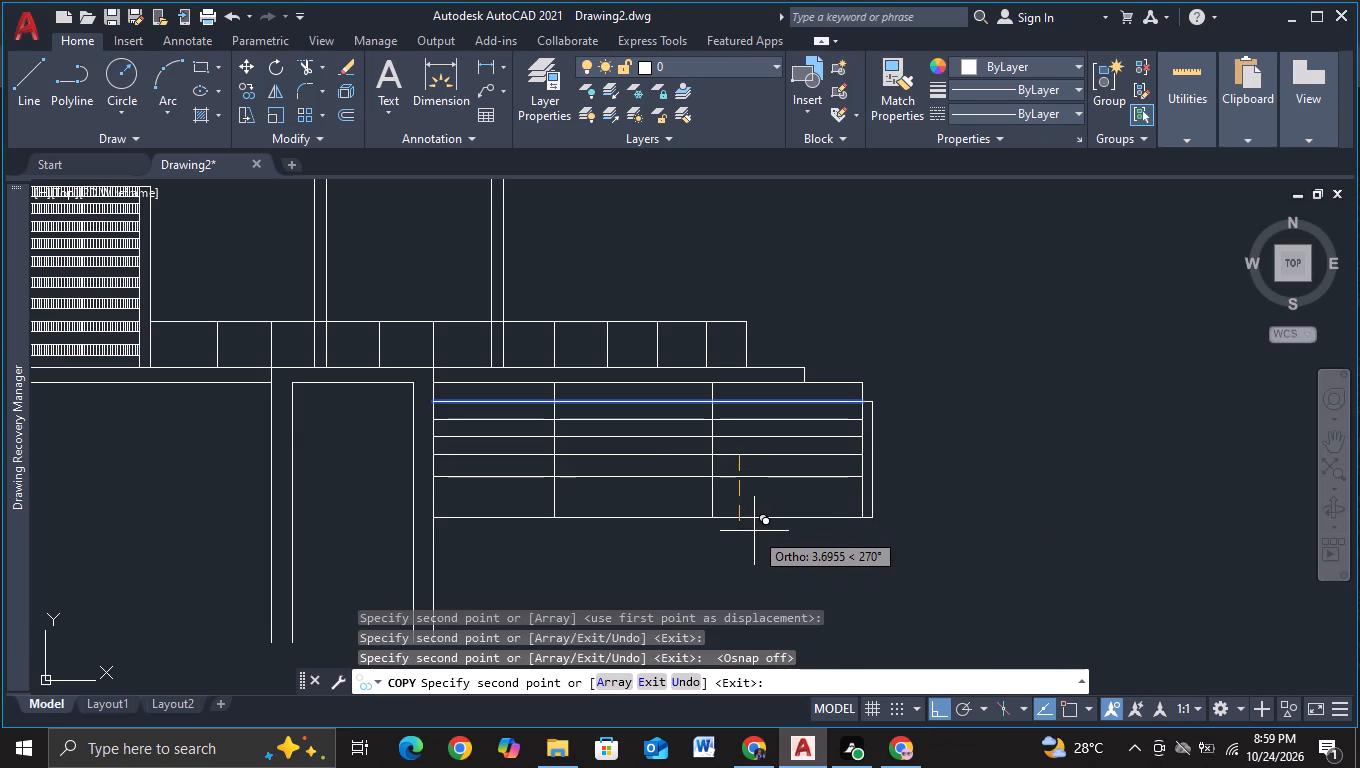
{"action": "left_click", "coordinate": [754, 531]}
{"action": "left_click", "coordinate": [757, 551]}
{"action": "key", "text": "Escape"}
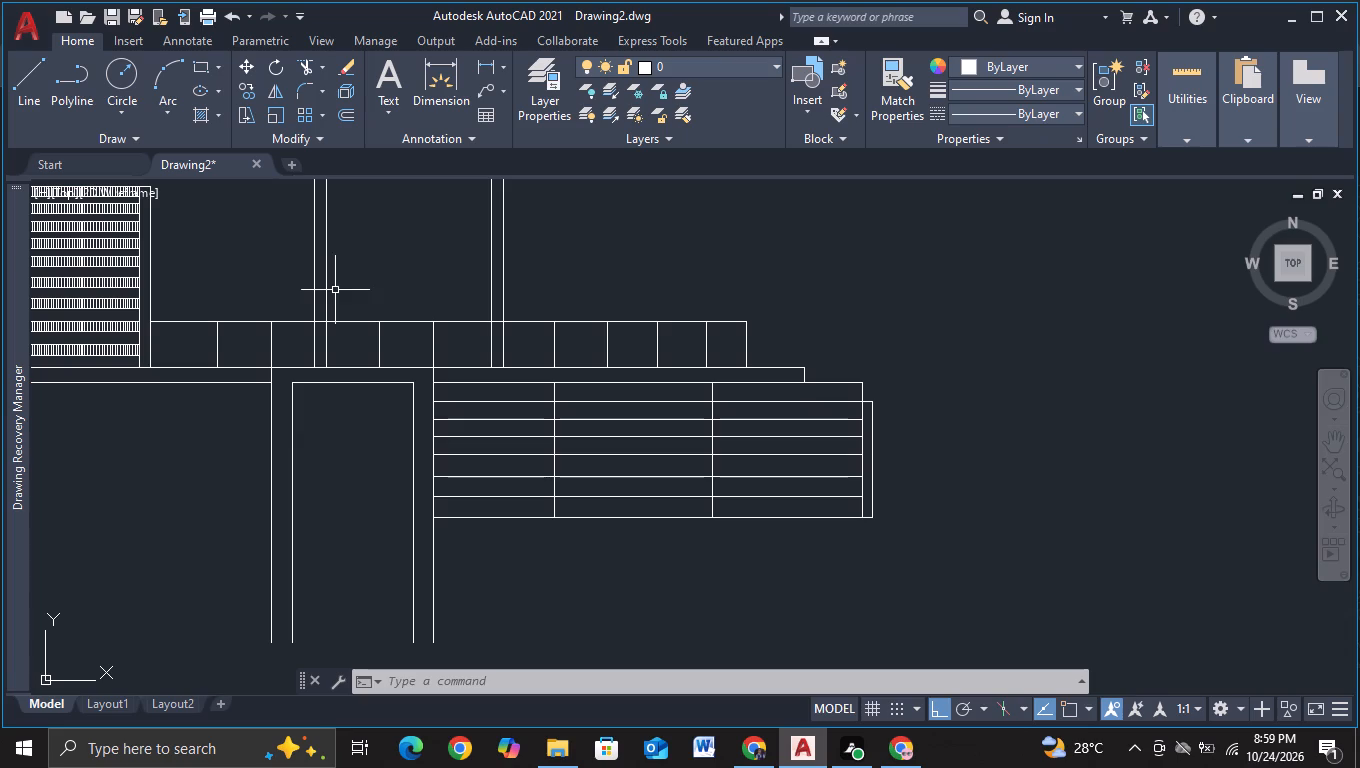
Draw a short vertical line just inside the lower block's inner edge, crossing its topmost strip and overshooting both horizontals slightly.
{"action": "left_click", "coordinate": [31, 98]}
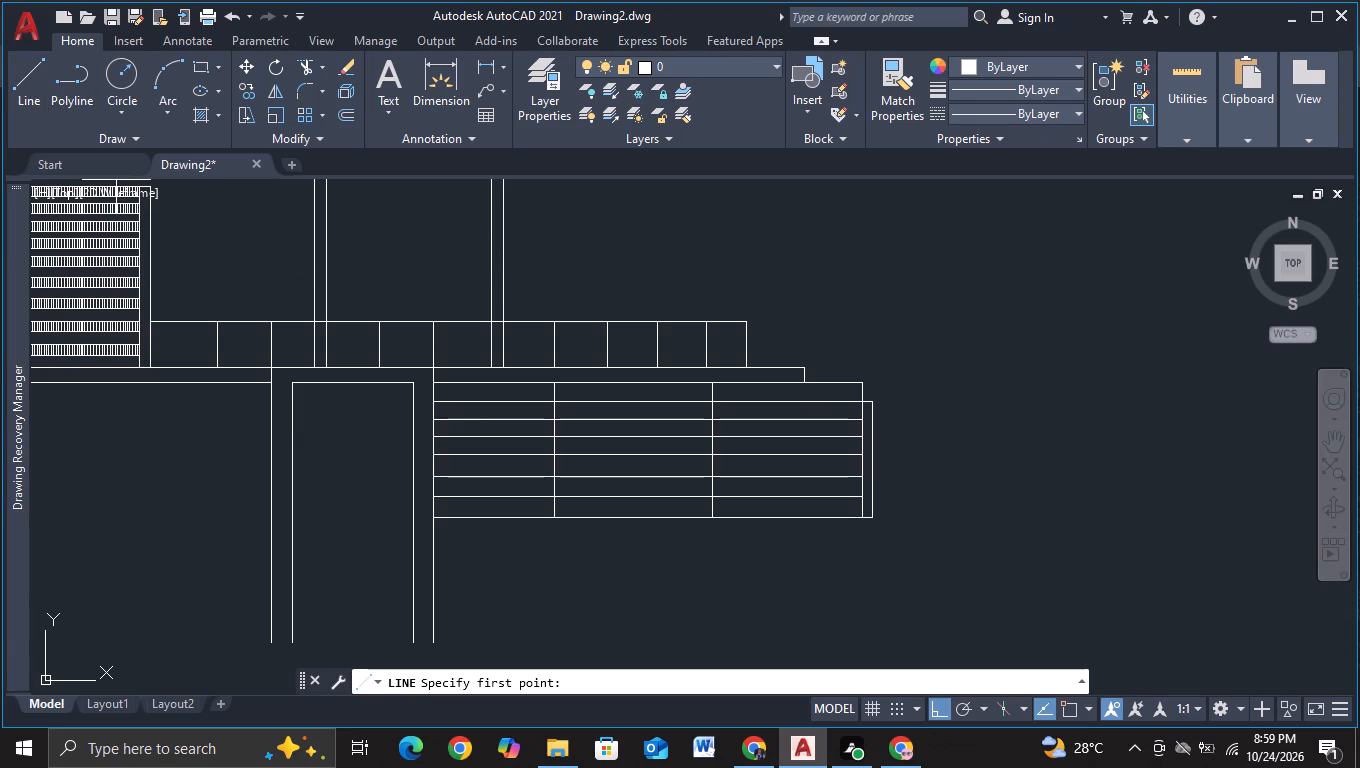
{"action": "key", "text": "Escape"}
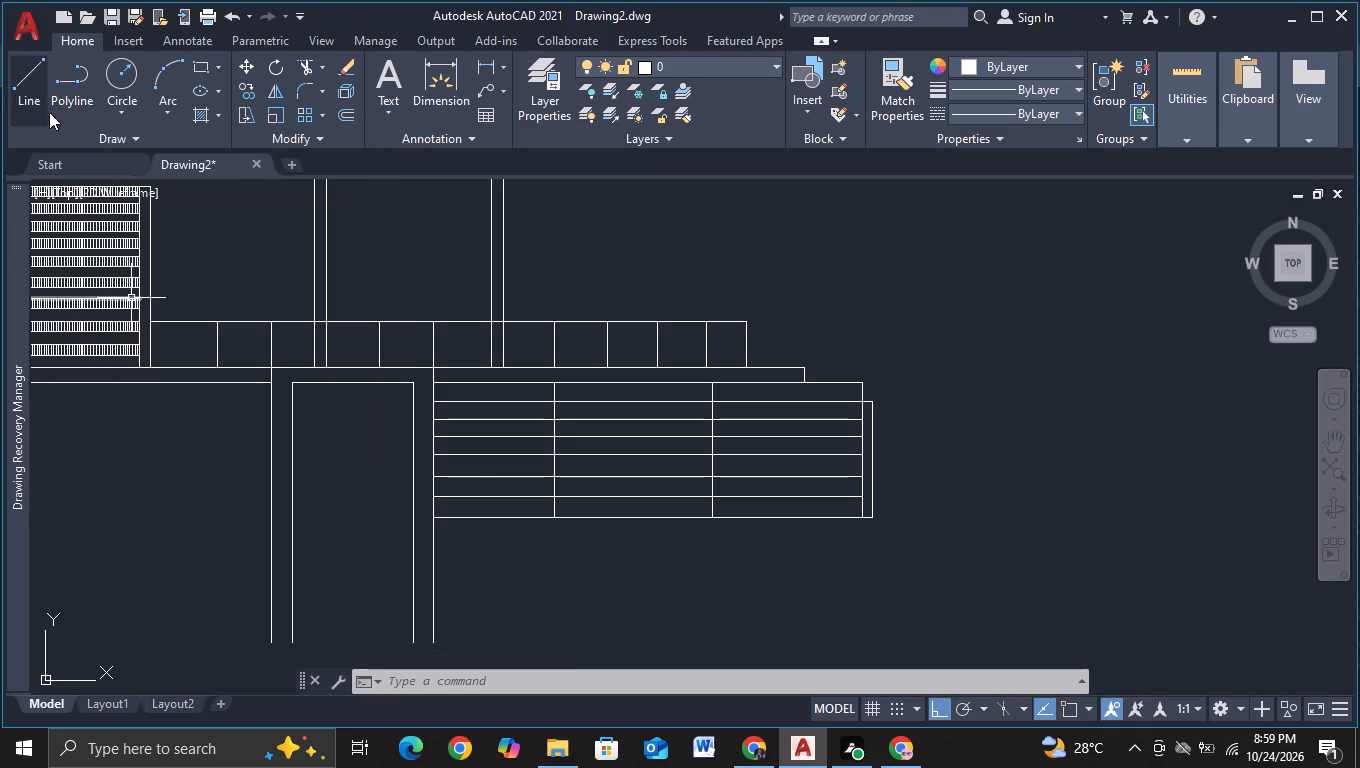
{"action": "left_click", "coordinate": [22, 93]}
{"action": "scroll", "coordinate": [429, 312], "scroll_direction": "up", "scroll_amount": 2}
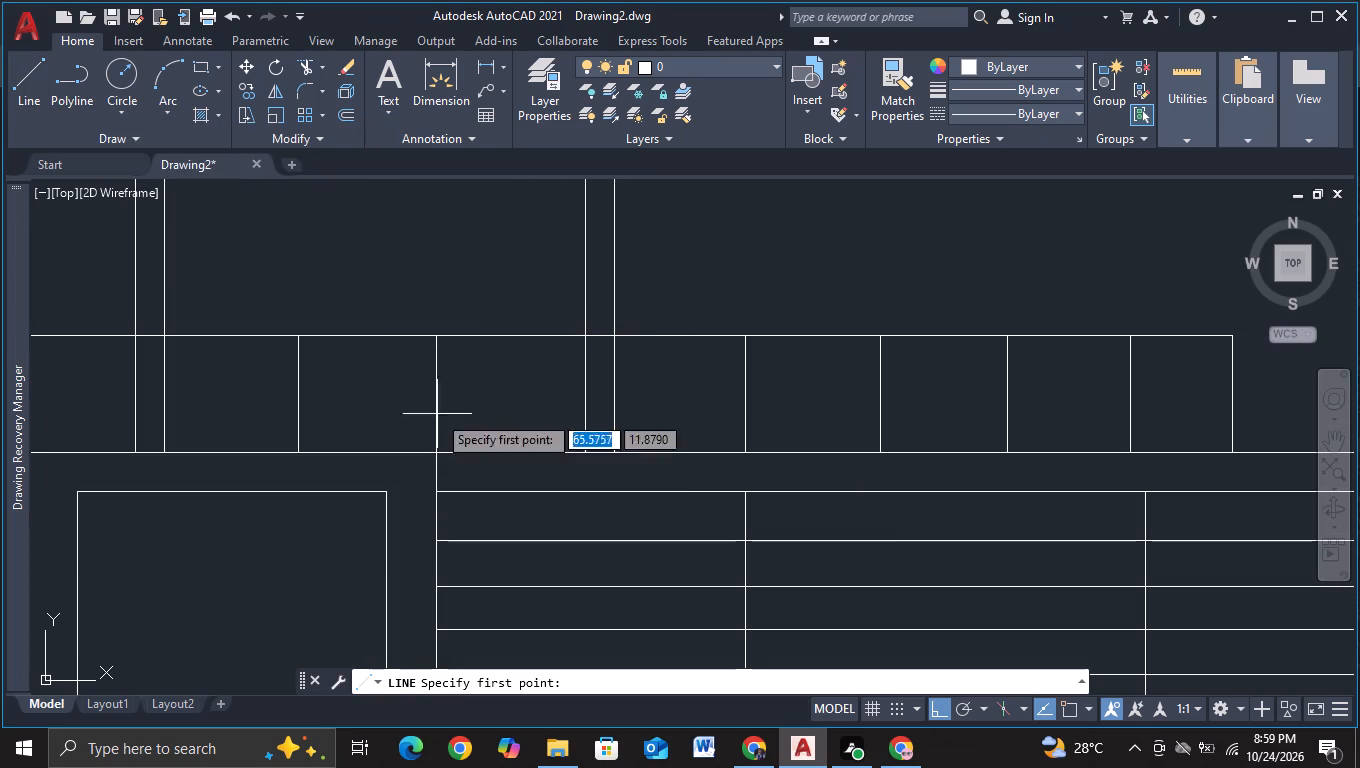
{"action": "middle_click_drag", "start_coordinate": [466, 511], "coordinate": [438, 442]}
{"action": "scroll", "coordinate": [428, 447], "scroll_direction": "up", "scroll_amount": 2}
{"action": "middle_click_drag", "start_coordinate": [417, 486], "coordinate": [407, 419]}
{"action": "left_click", "coordinate": [373, 457]}
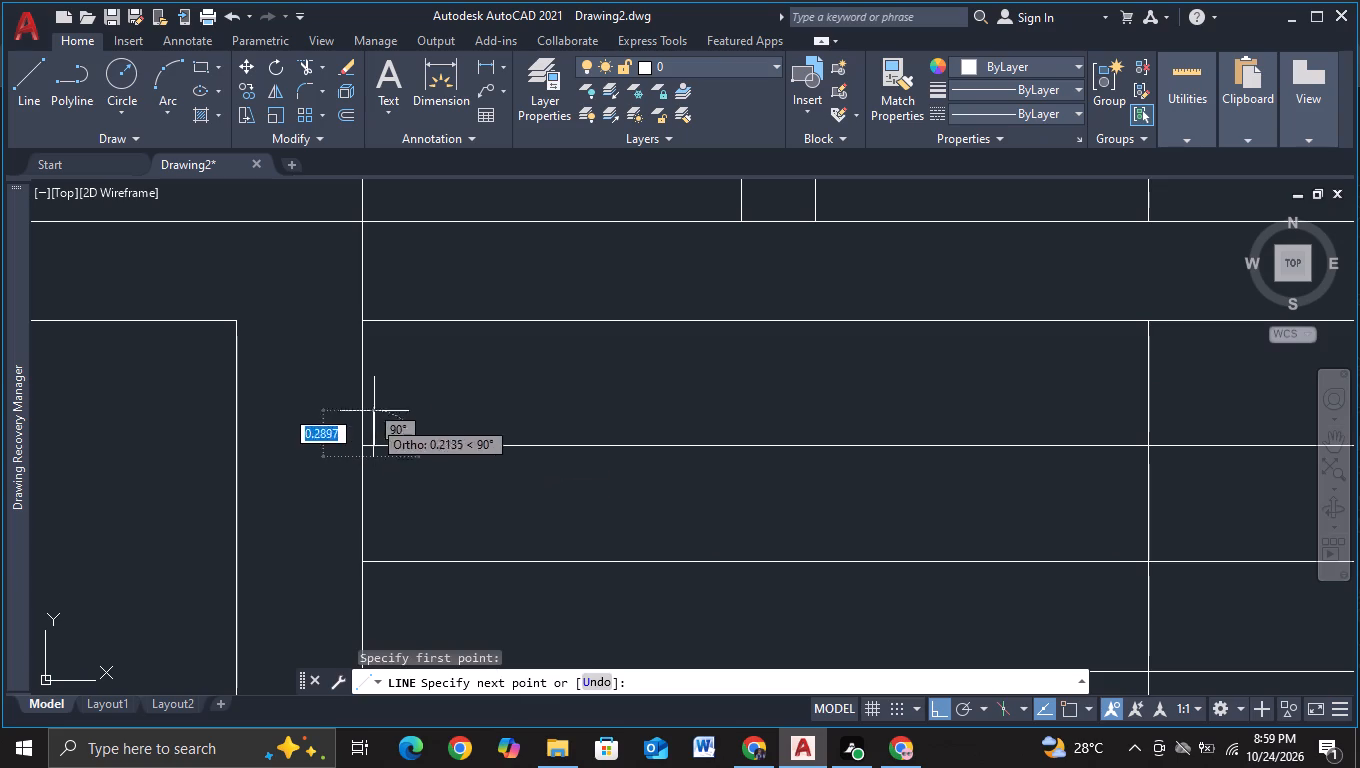
{"action": "left_click", "coordinate": [379, 300]}
{"action": "key", "text": "Escape"}
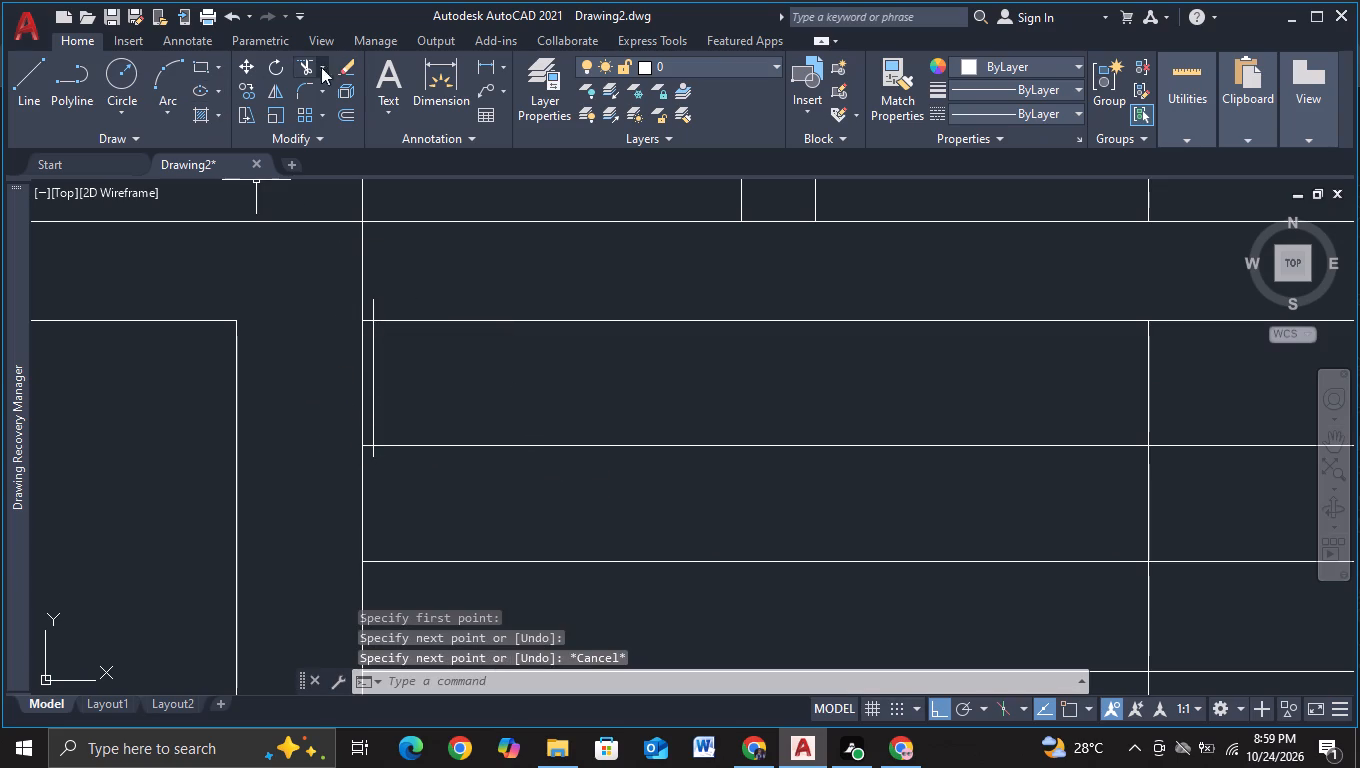
Trim the short vertical line's overhangs above and below the lower block's topmost strip.
{"action": "left_click", "coordinate": [306, 71]}
{"action": "left_click", "coordinate": [373, 307]}
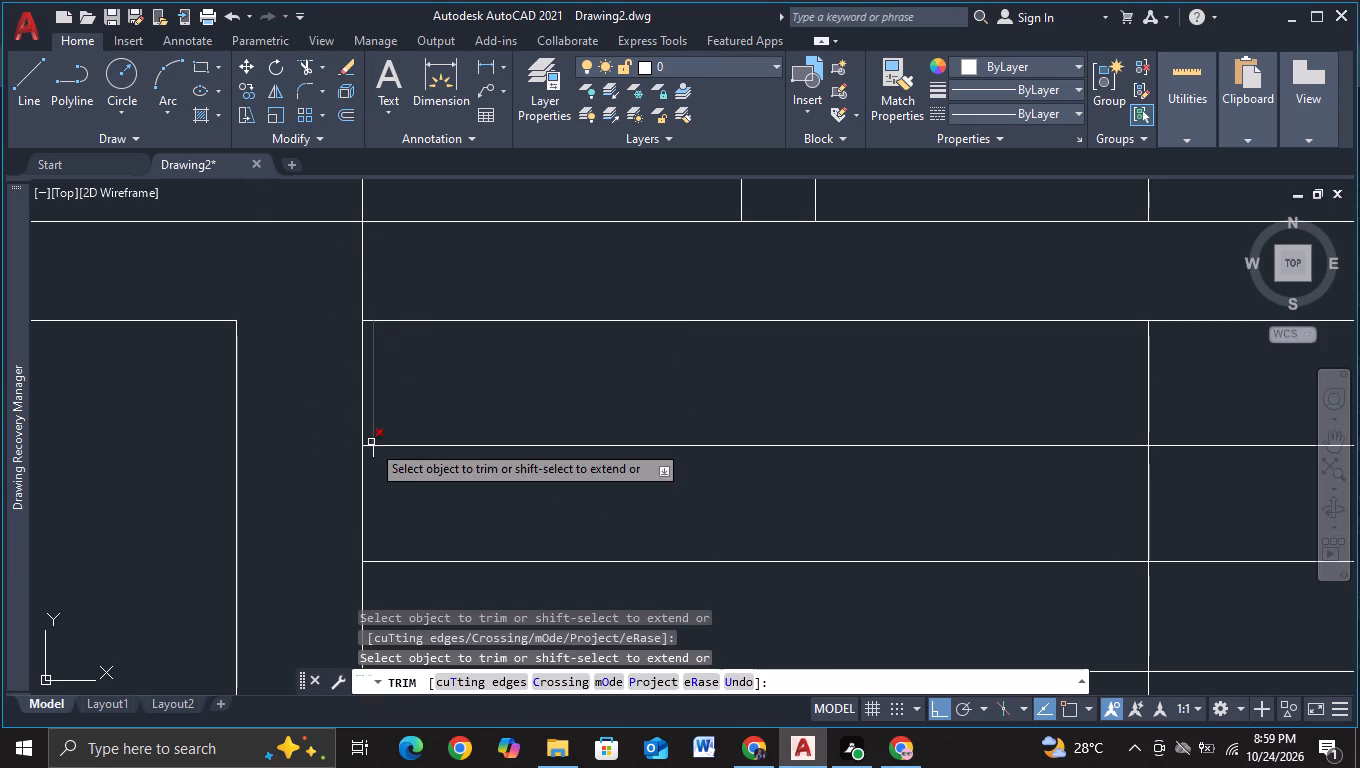
{"action": "left_click", "coordinate": [371, 456]}
{"action": "scroll", "coordinate": [449, 421], "scroll_direction": "down", "scroll_amount": 3}
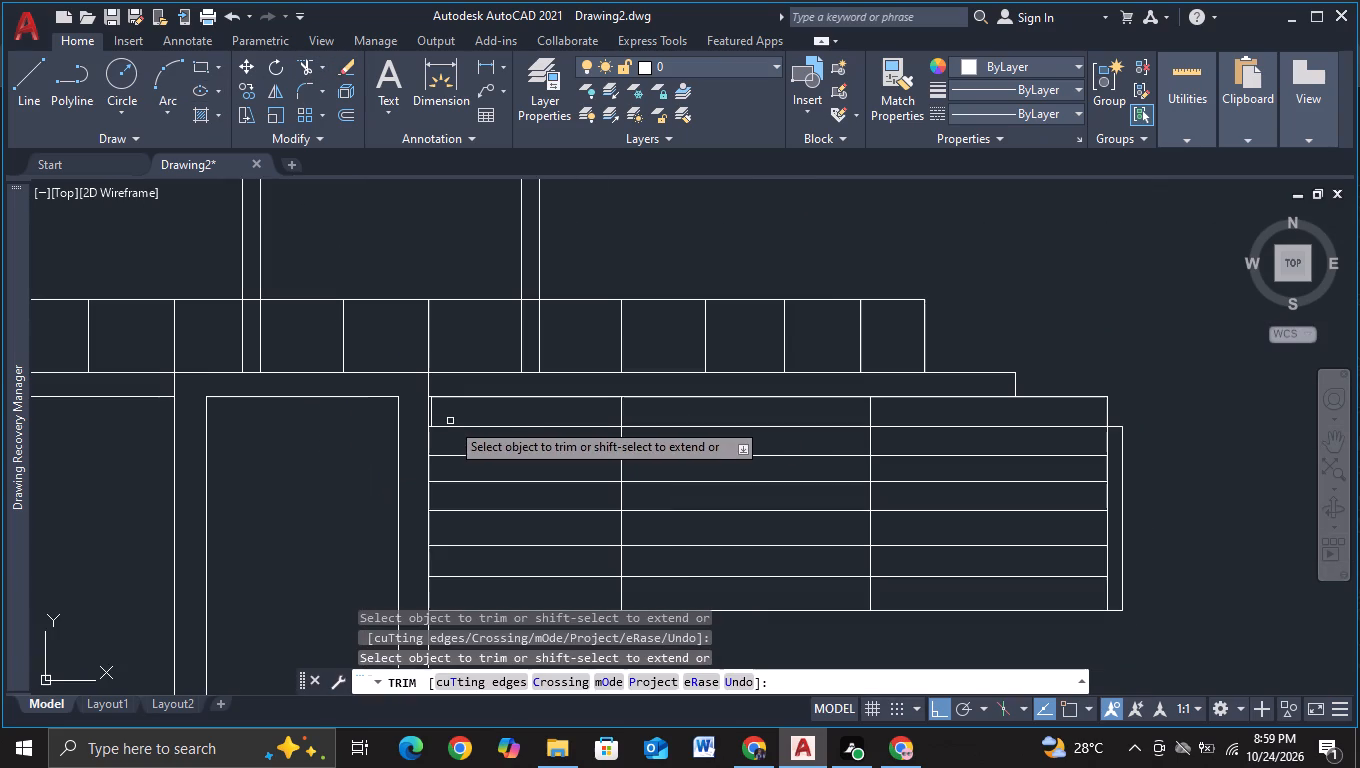
{"action": "scroll", "coordinate": [444, 421], "scroll_direction": "up", "scroll_amount": 2}
{"action": "key", "text": "Escape"}
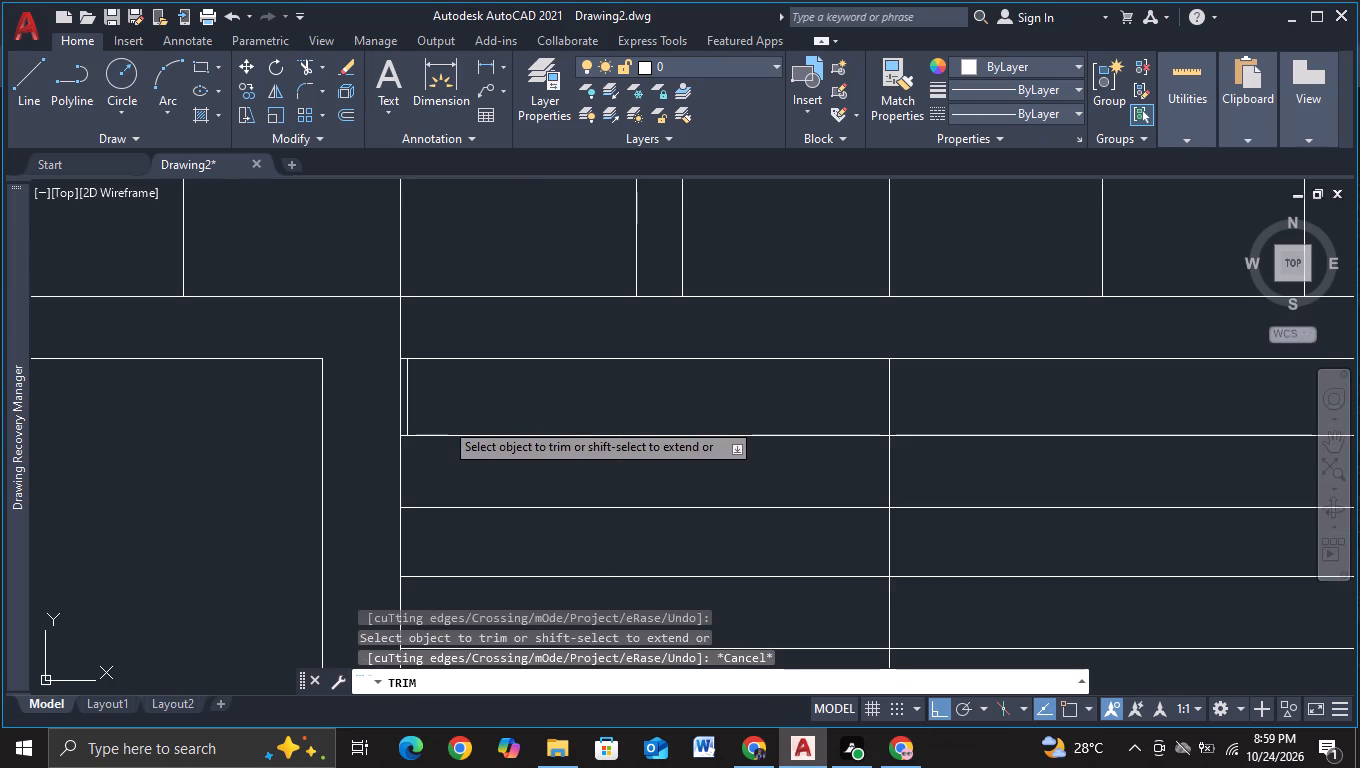
{"action": "key", "text": "Escape"}
{"action": "key", "text": "Escape"}
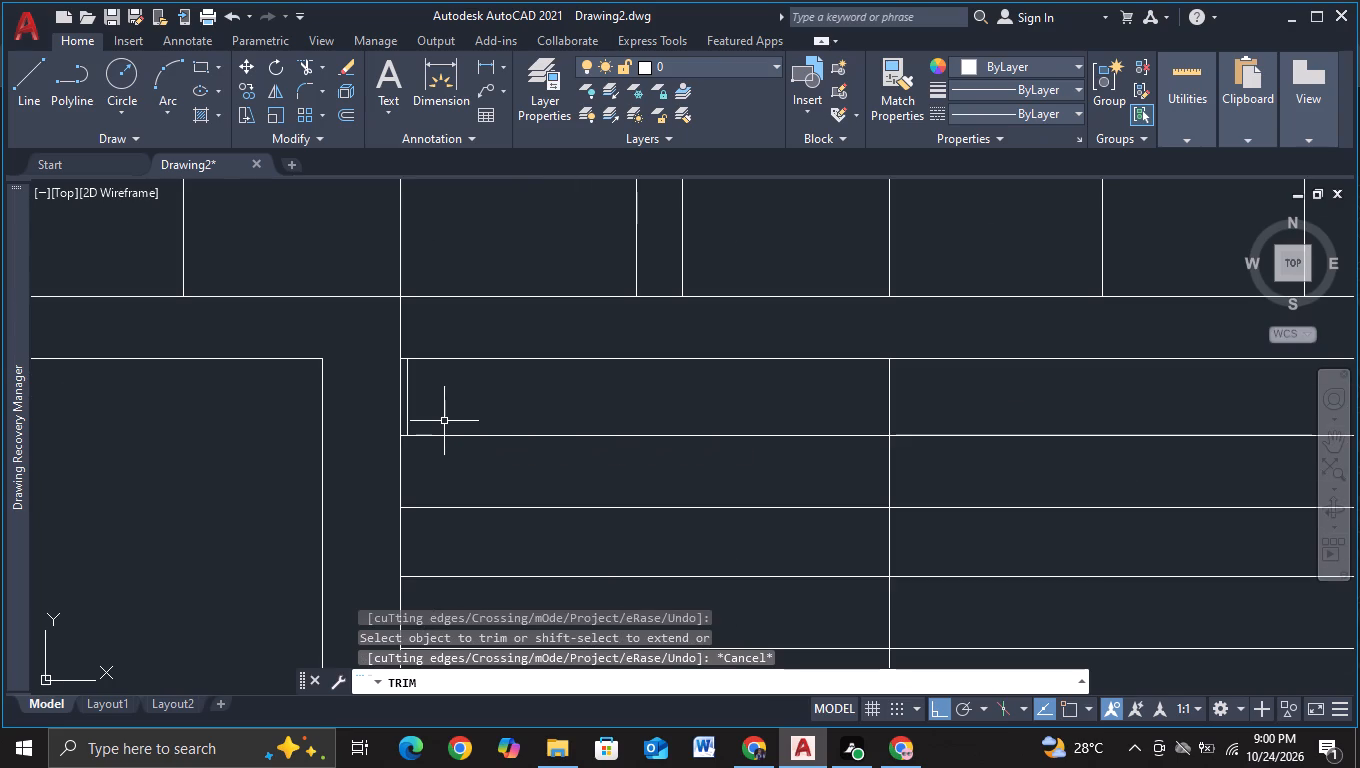
Copy the short slat line six times toward the outer side, about 0.07 to 0.39 away, and once about 0.06 toward the inner edge.
{"action": "left_click", "coordinate": [407, 401]}
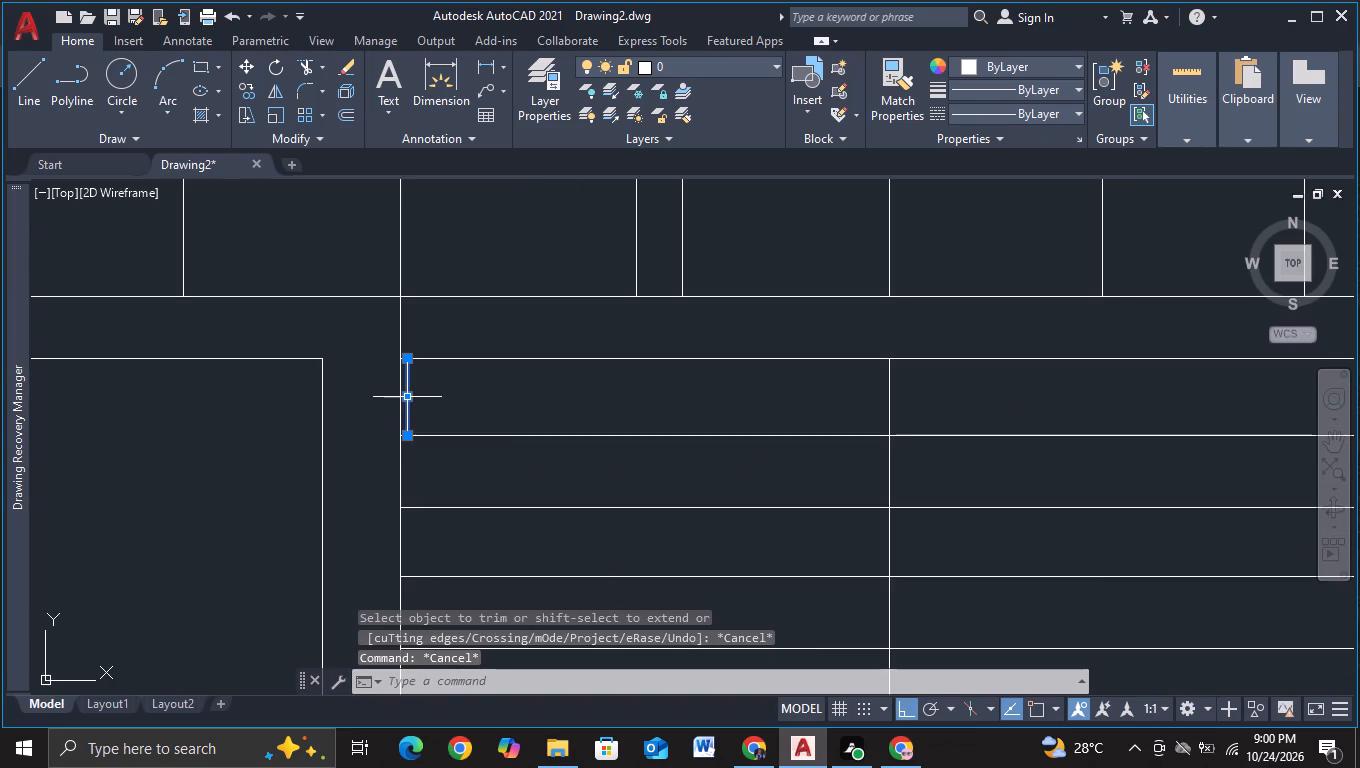
{"action": "key", "text": "c"}
{"action": "double_click", "coordinate": [467, 465]}
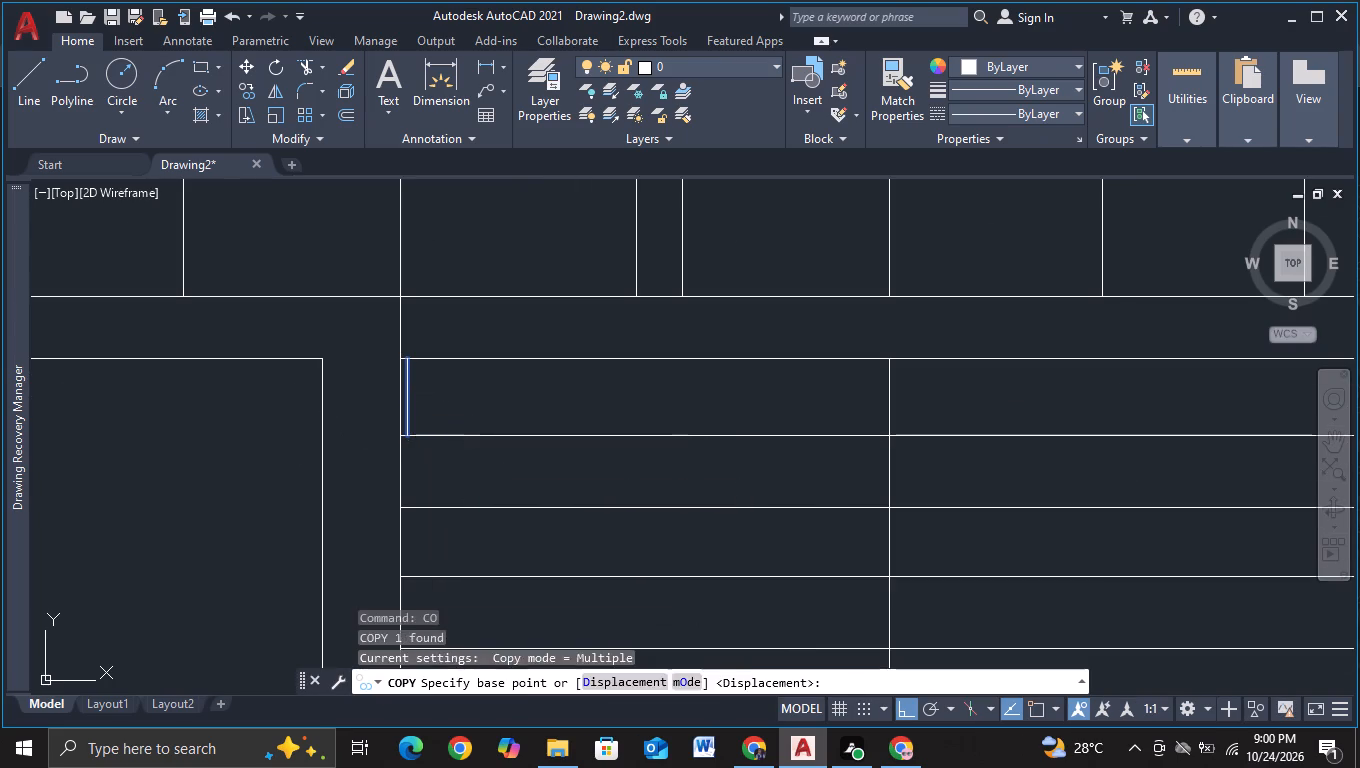
{"action": "scroll", "coordinate": [492, 463], "scroll_direction": "up", "scroll_amount": 1}
{"action": "middle_click_drag", "start_coordinate": [469, 467], "coordinate": [629, 483]}
{"action": "scroll", "coordinate": [629, 483], "scroll_direction": "up", "scroll_amount": 2}
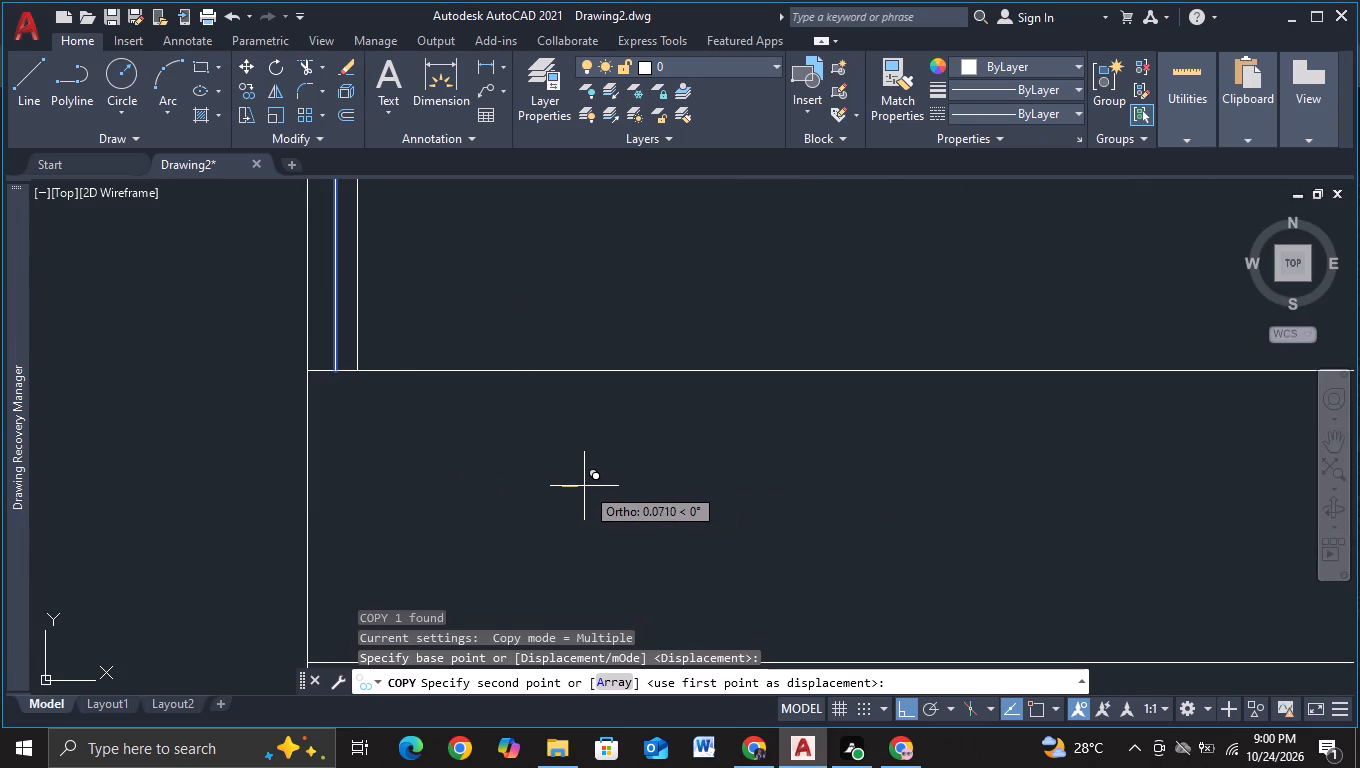
{"action": "left_click", "coordinate": [586, 486]}
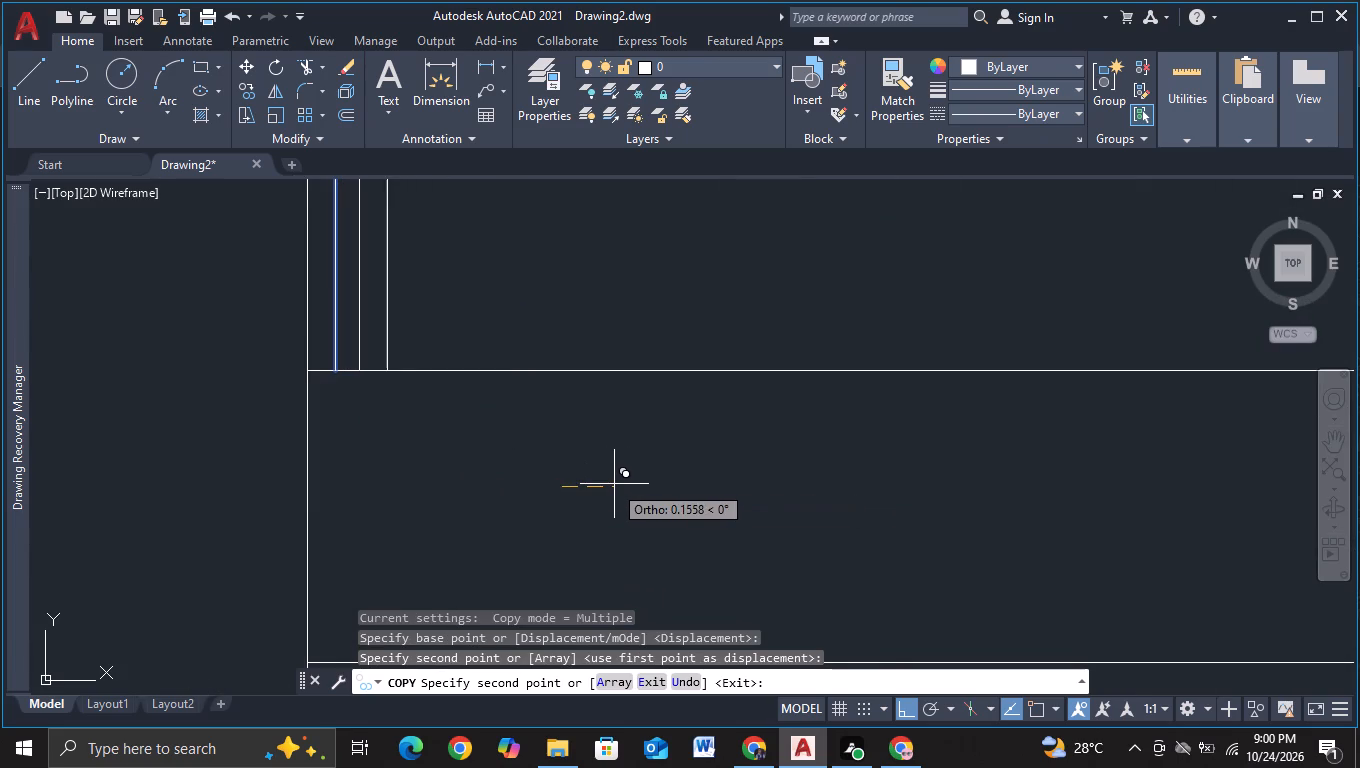
{"action": "left_click", "coordinate": [607, 485]}
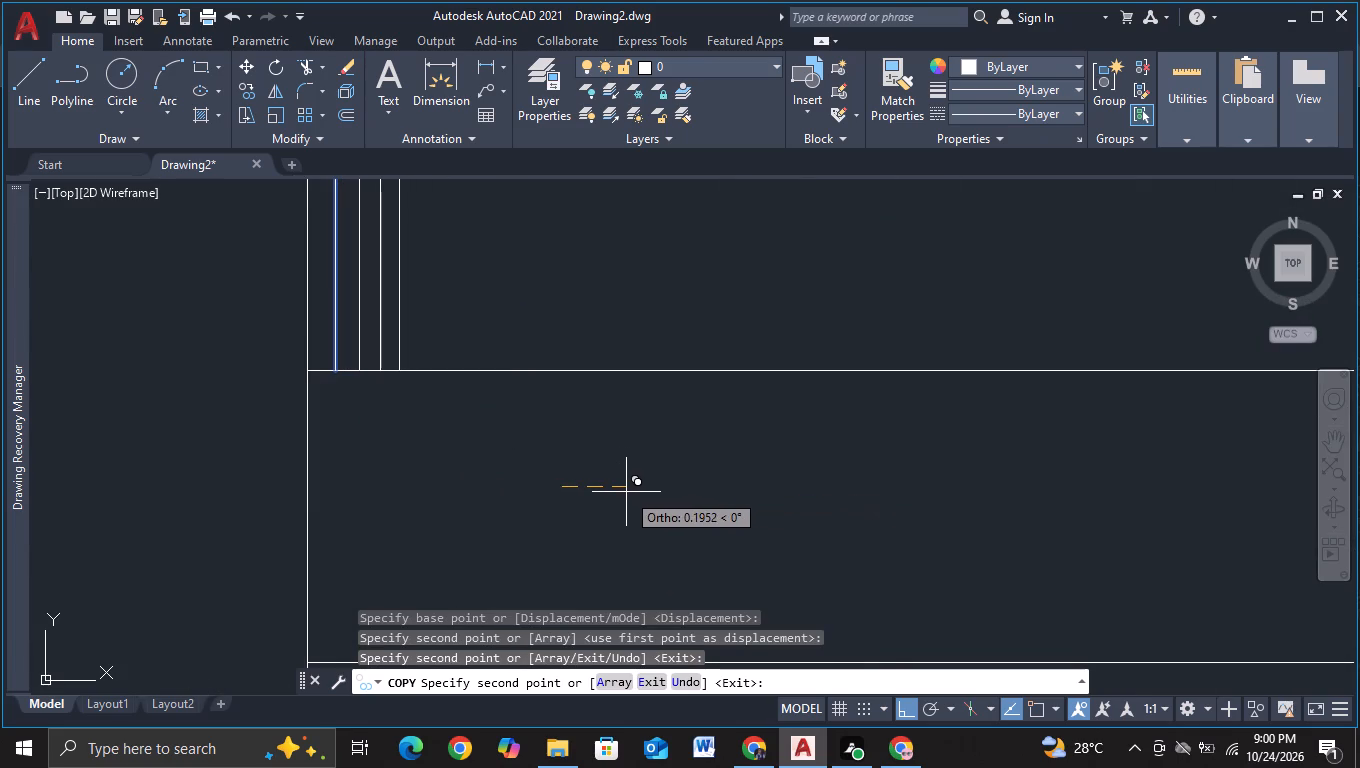
{"action": "left_click", "coordinate": [626, 492]}
{"action": "left_click", "coordinate": [647, 493]}
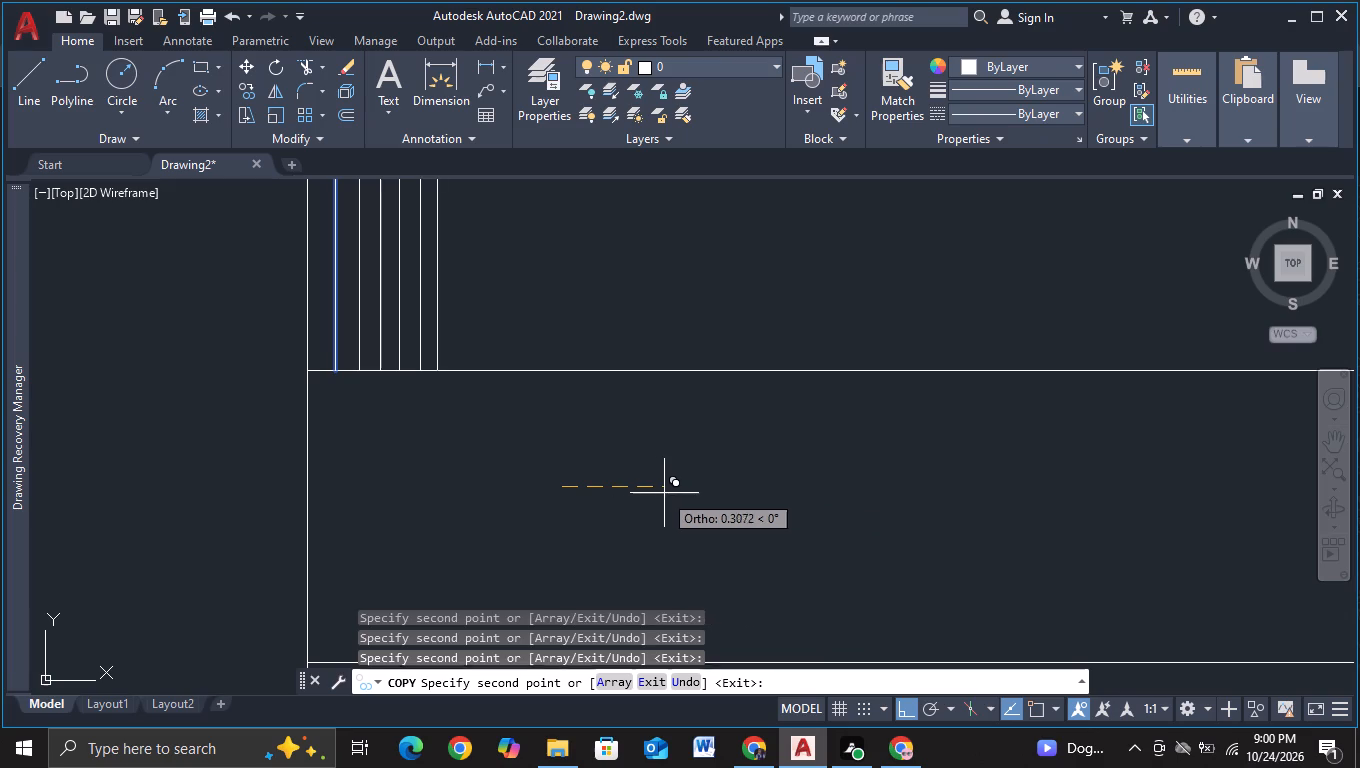
{"action": "left_click", "coordinate": [670, 494]}
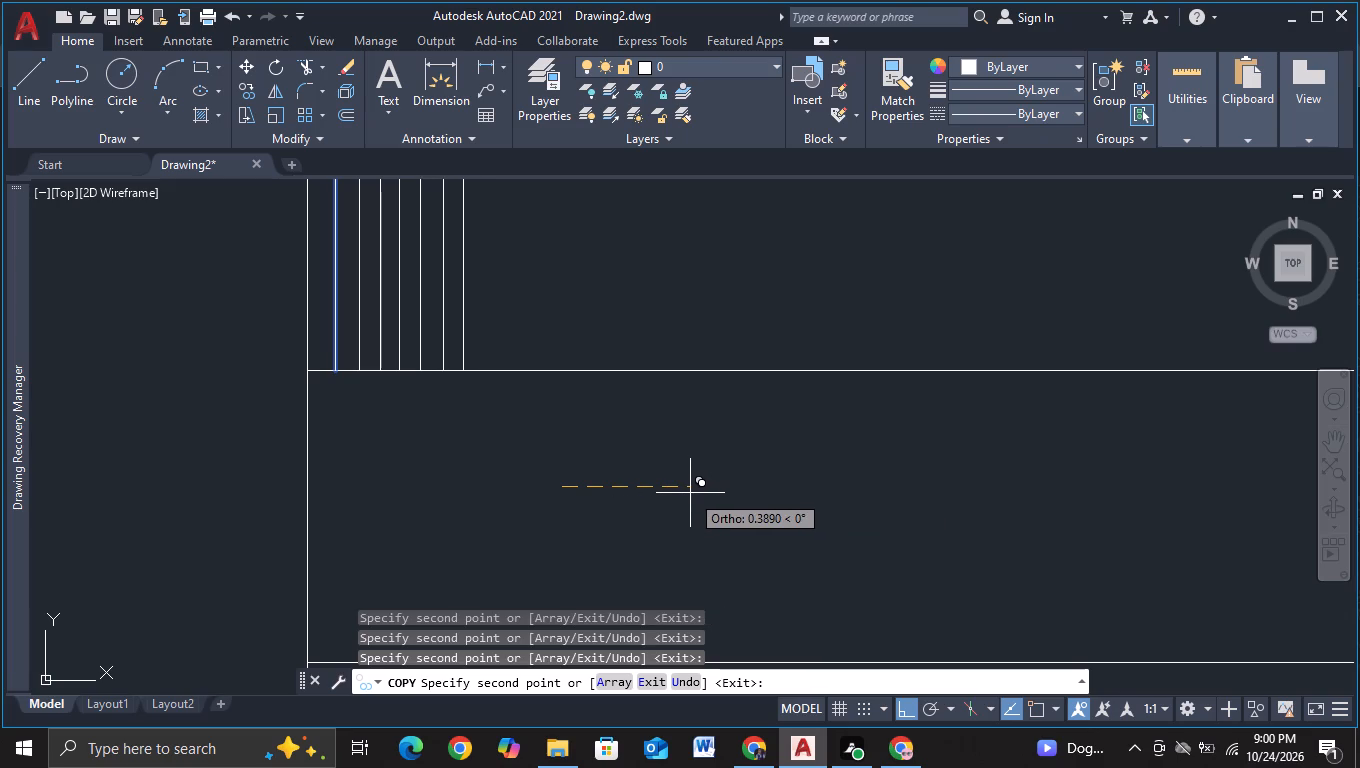
{"action": "left_click", "coordinate": [690, 493]}
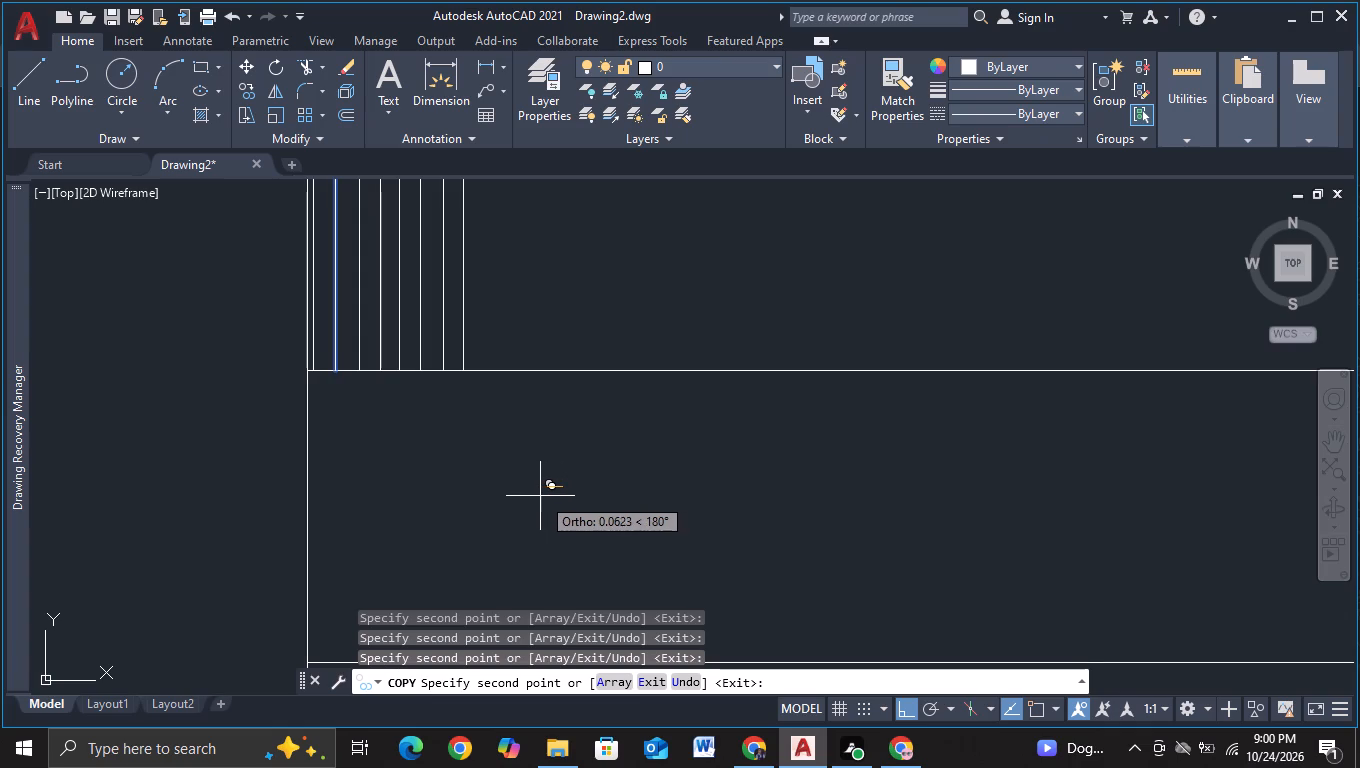
{"action": "left_click", "coordinate": [540, 496]}
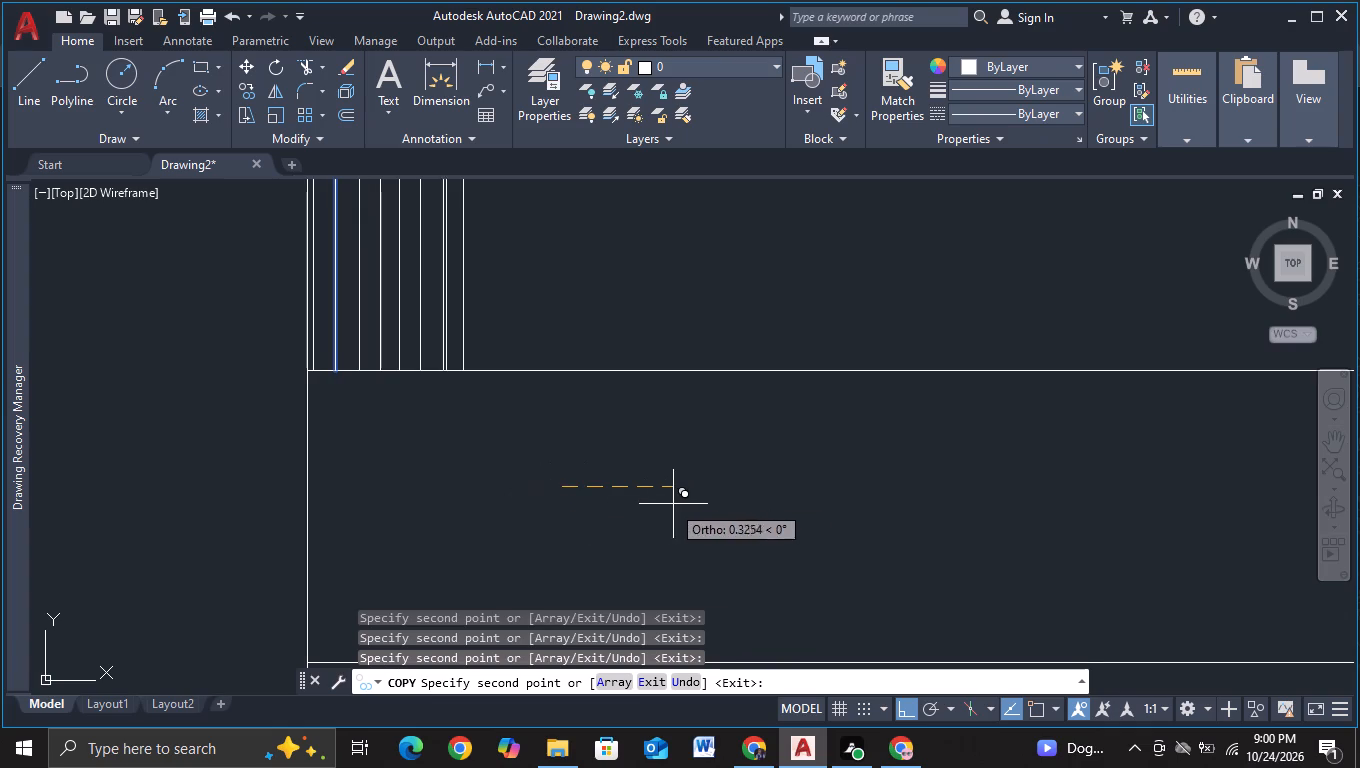
Add ten more slat copies along the topmost strip, about 0.06 apart, reaching about 0.98 from the original line.
{"action": "left_click", "coordinate": [709, 507]}
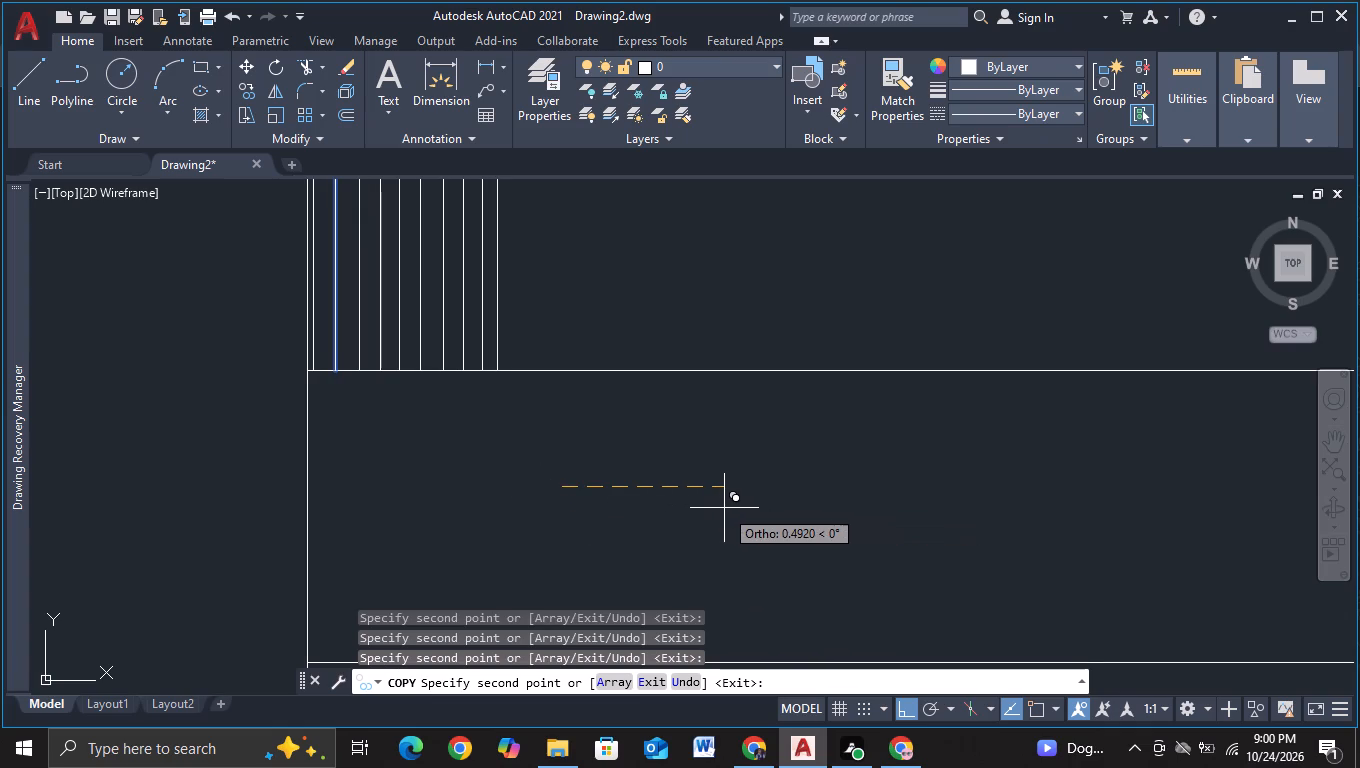
{"action": "left_click", "coordinate": [727, 508]}
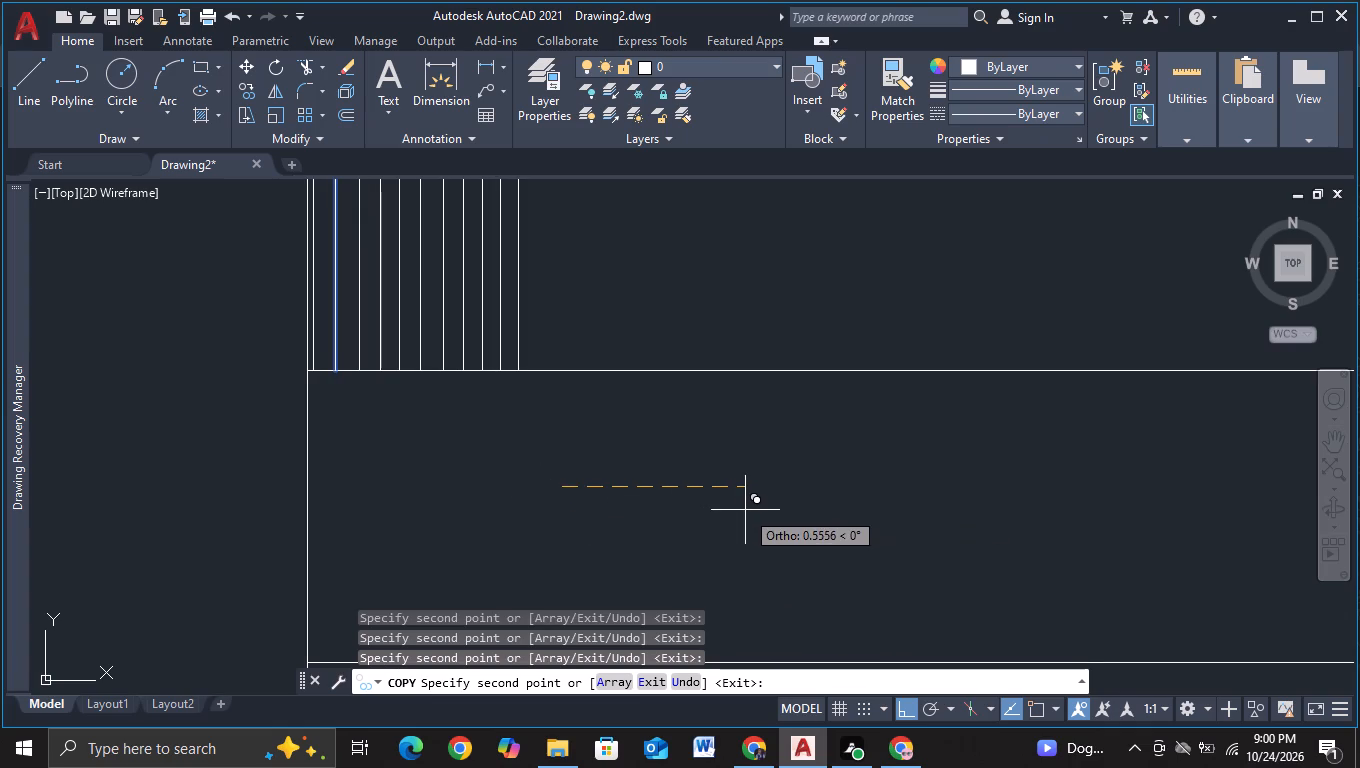
{"action": "left_click", "coordinate": [745, 510]}
{"action": "left_click", "coordinate": [763, 510]}
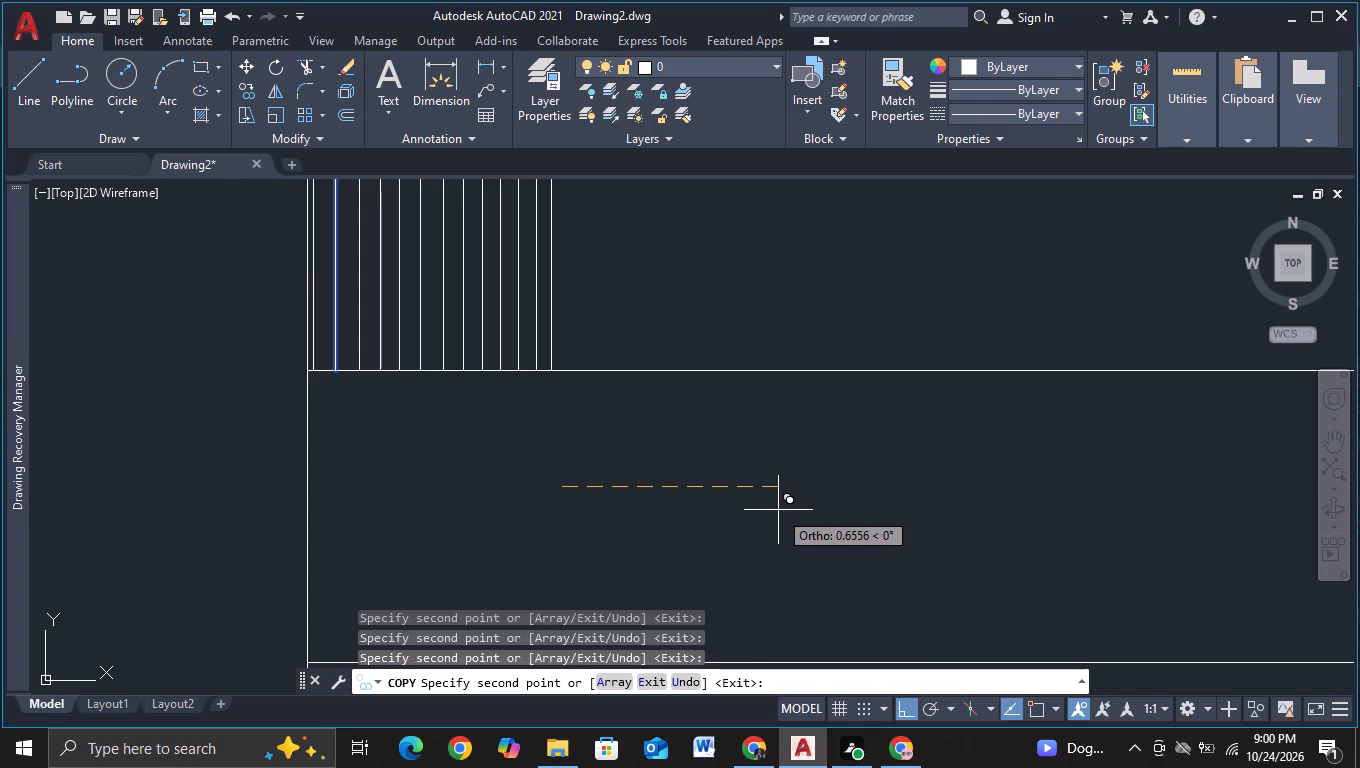
{"action": "left_click", "coordinate": [782, 510]}
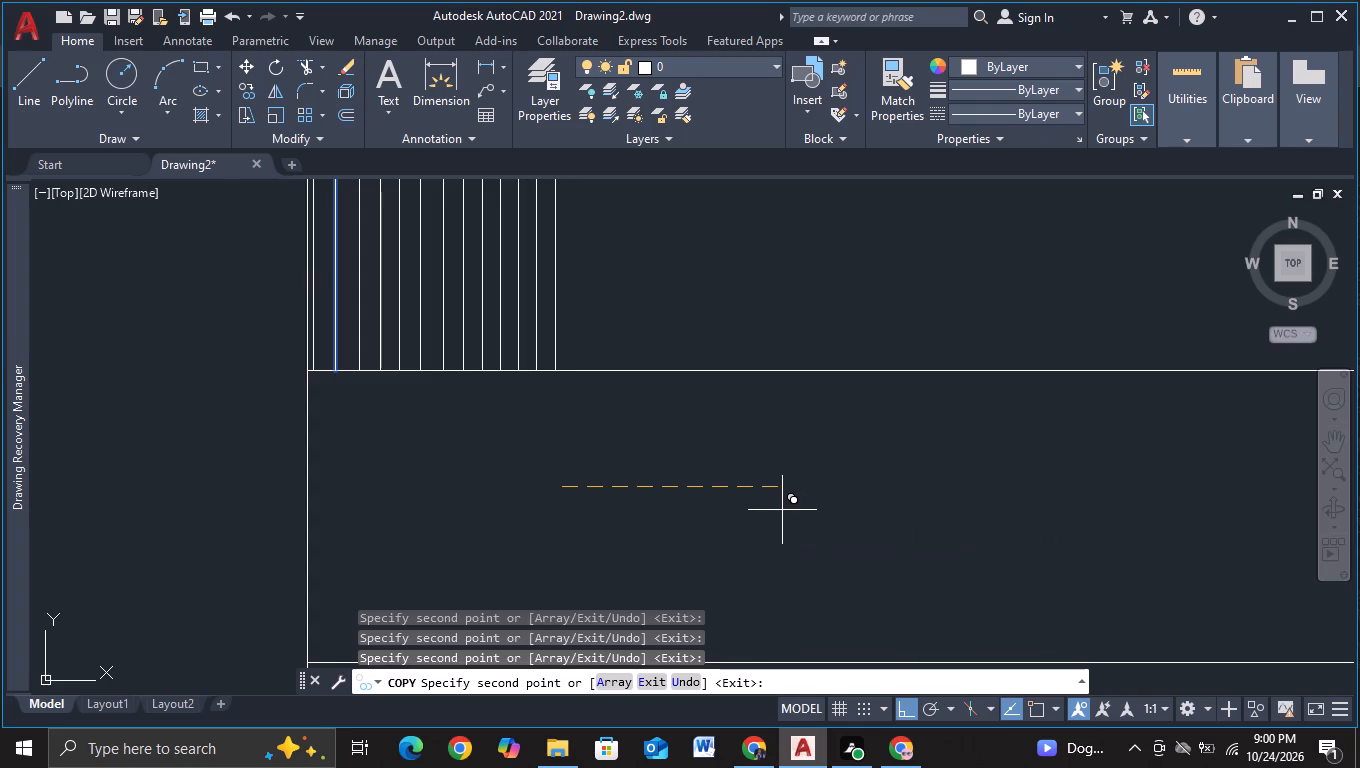
{"action": "left_click", "coordinate": [801, 511]}
{"action": "middle_click_drag", "start_coordinate": [817, 512], "coordinate": [654, 538]}
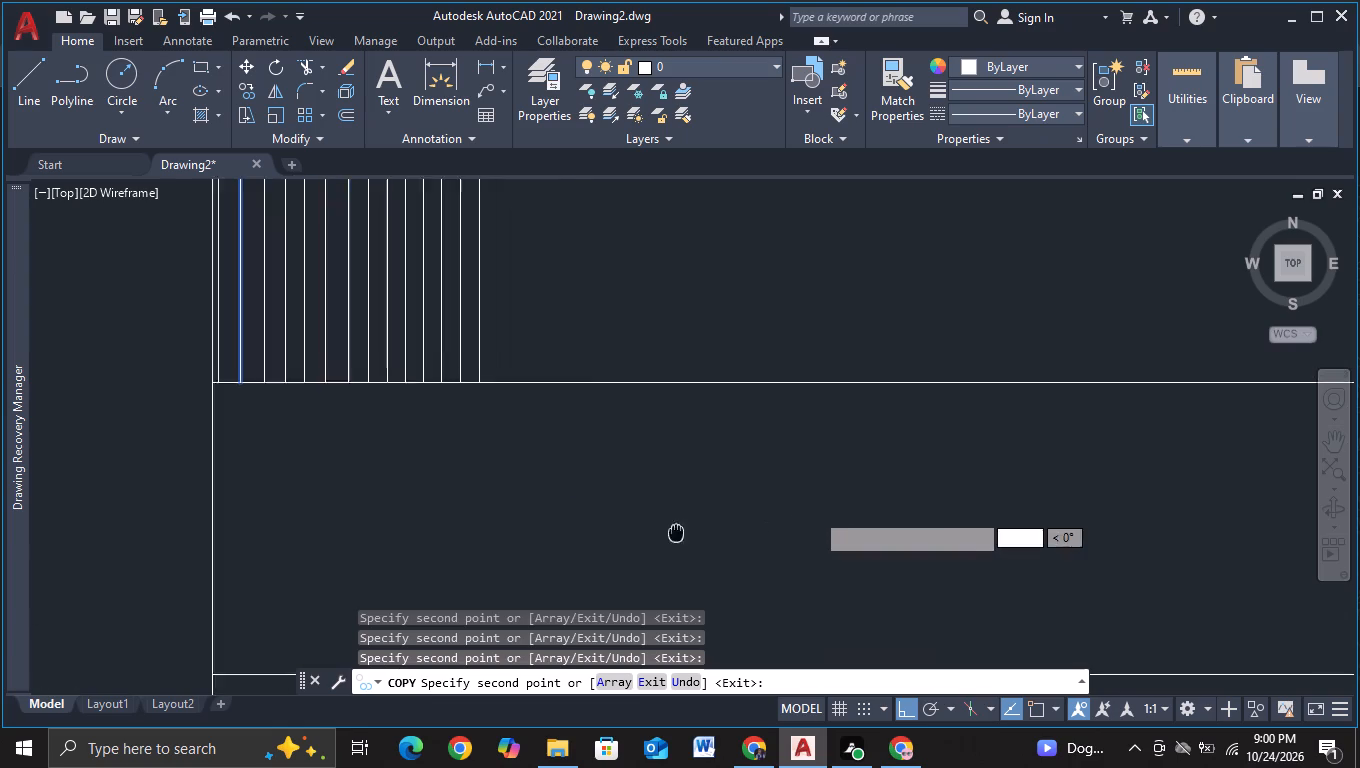
{"action": "middle_click_drag", "start_coordinate": [654, 538], "coordinate": [653, 538]}
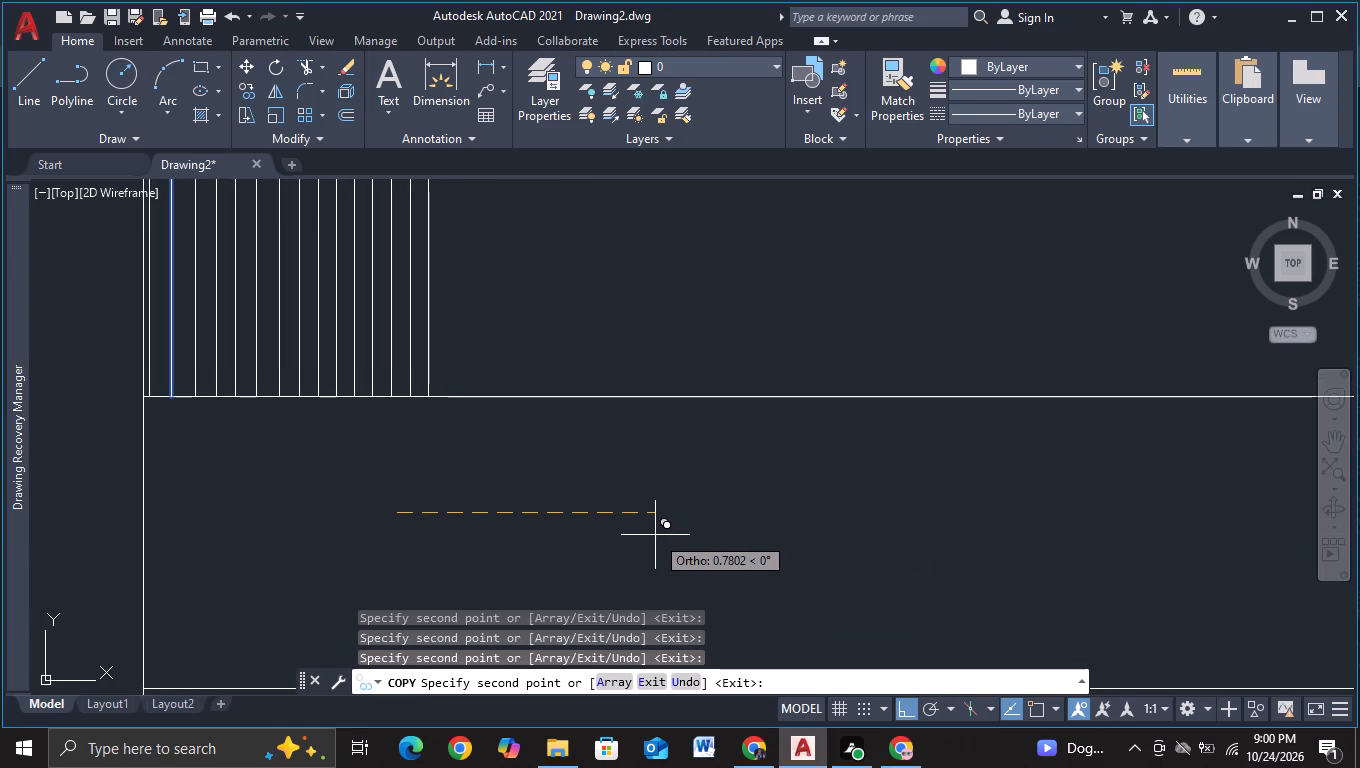
{"action": "left_click", "coordinate": [657, 535]}
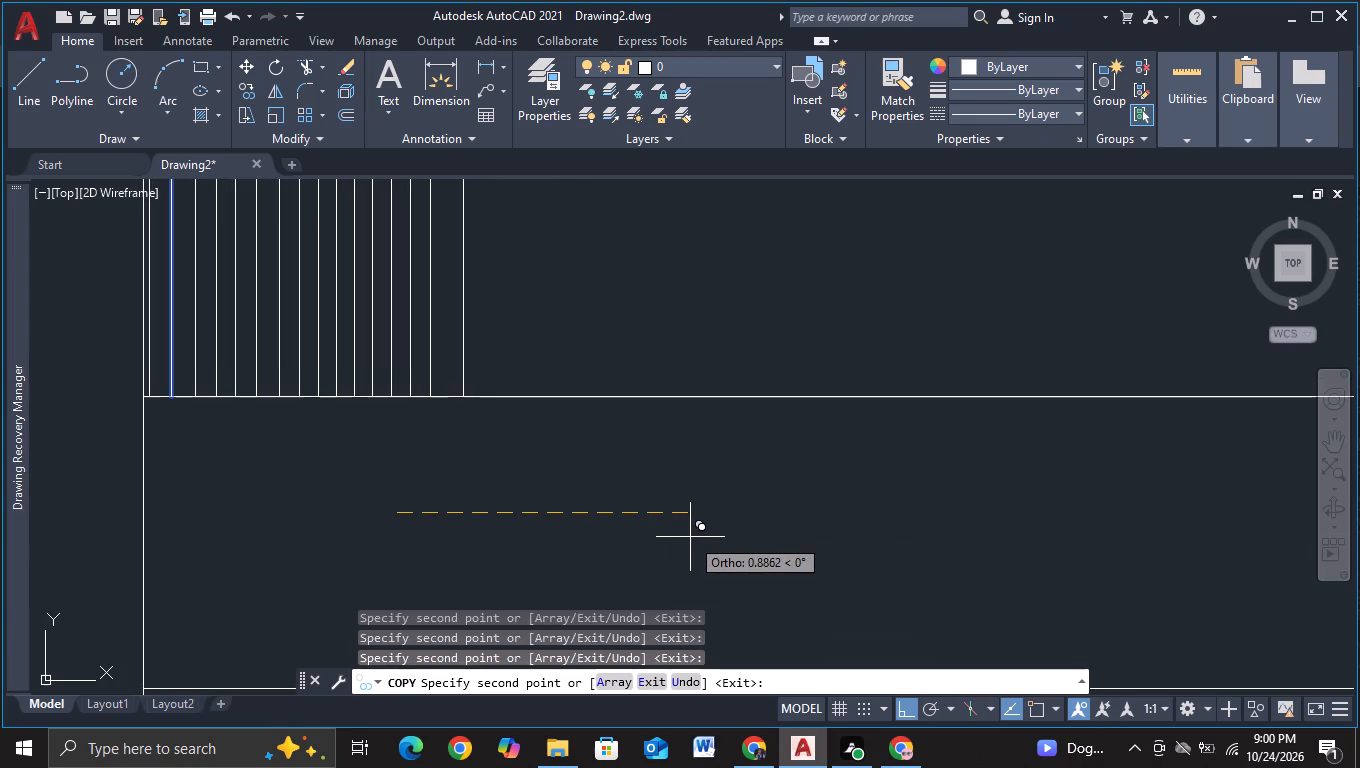
{"action": "left_click", "coordinate": [680, 536]}
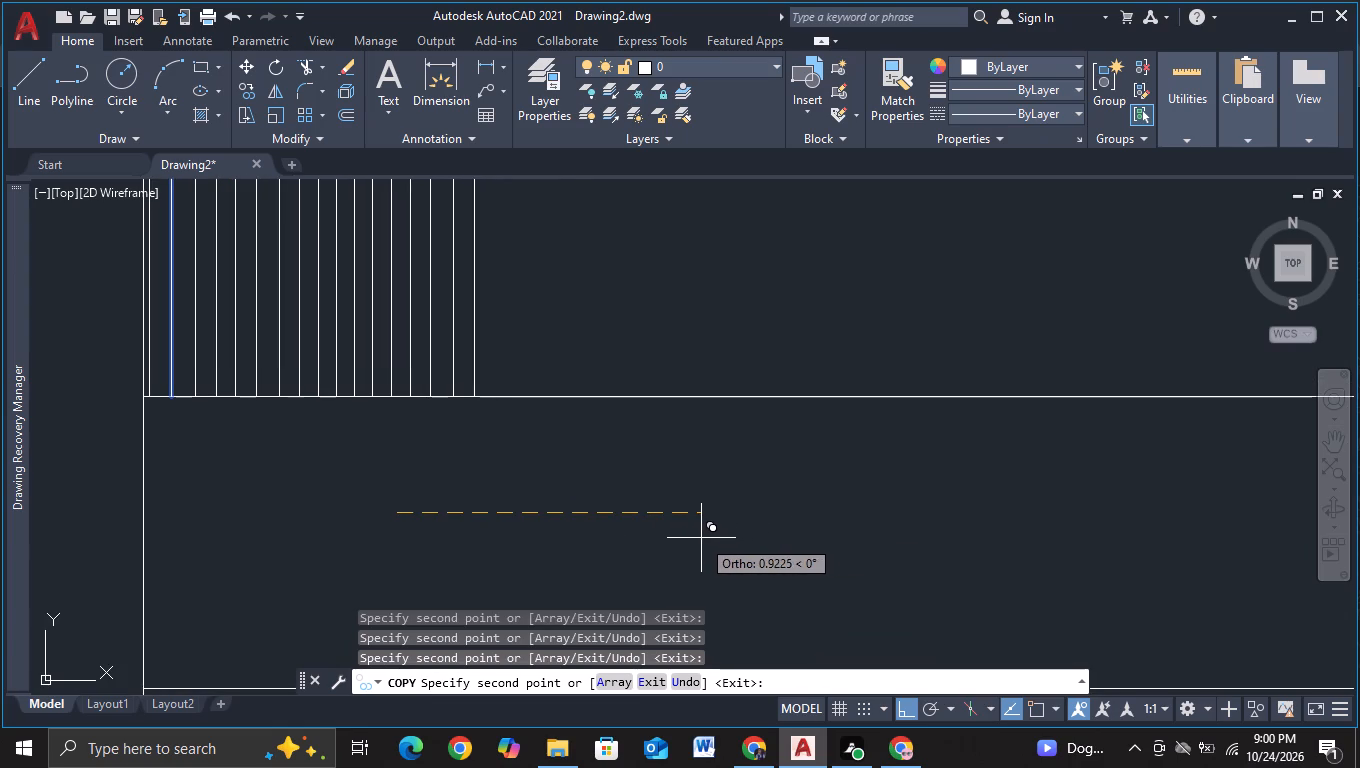
{"action": "left_click", "coordinate": [701, 539]}
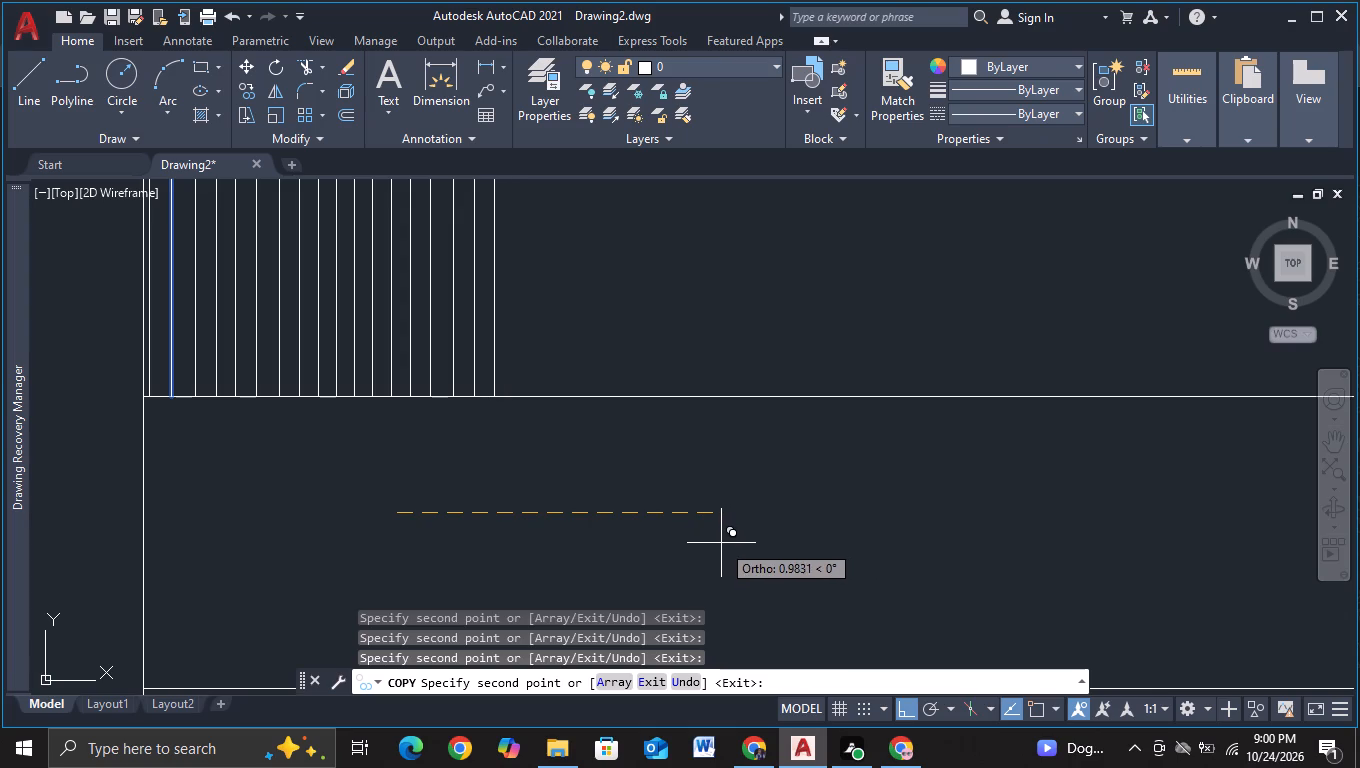
{"action": "left_click", "coordinate": [721, 543]}
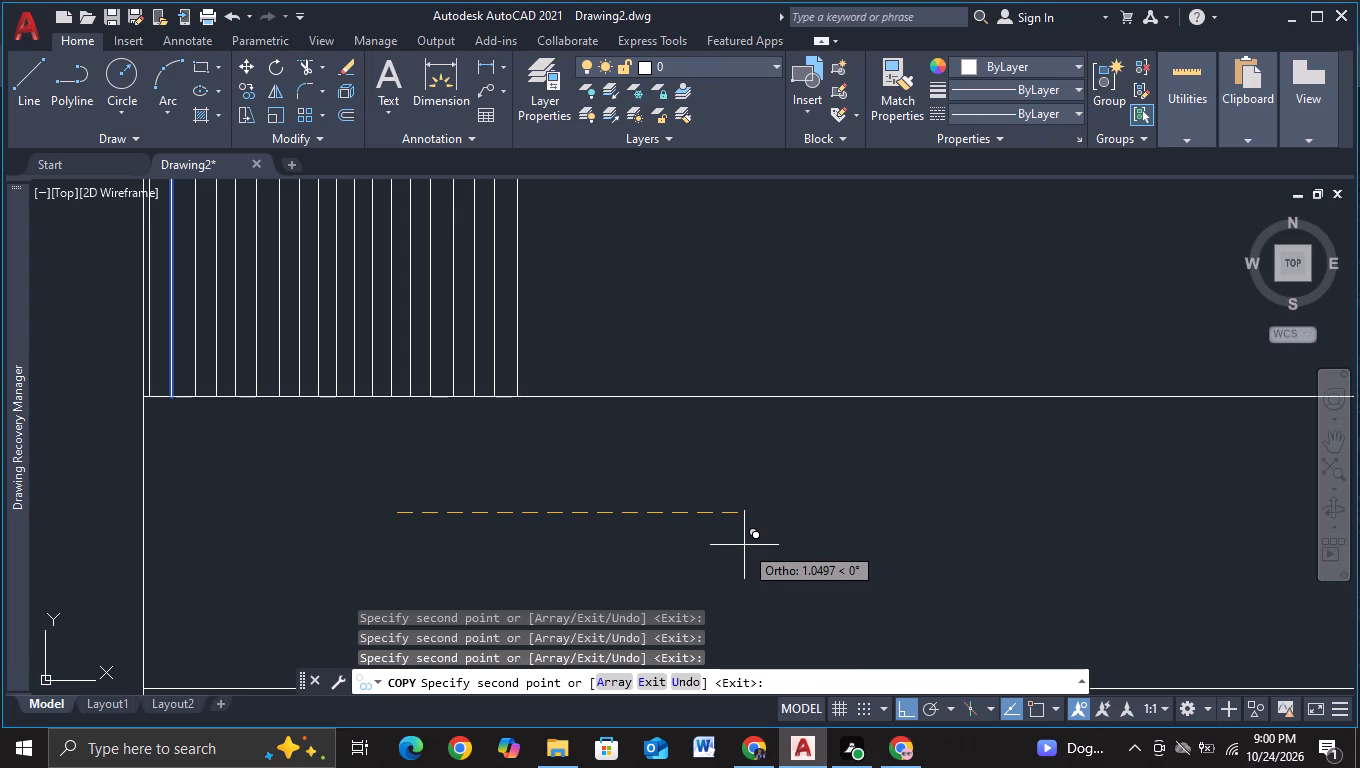
Add twelve more slat copies along the lower block's topmost strip, about 0.07 apart, from about 1.05 to 1.85 from the original line.
{"action": "left_click", "coordinate": [744, 545]}
{"action": "left_click", "coordinate": [767, 547]}
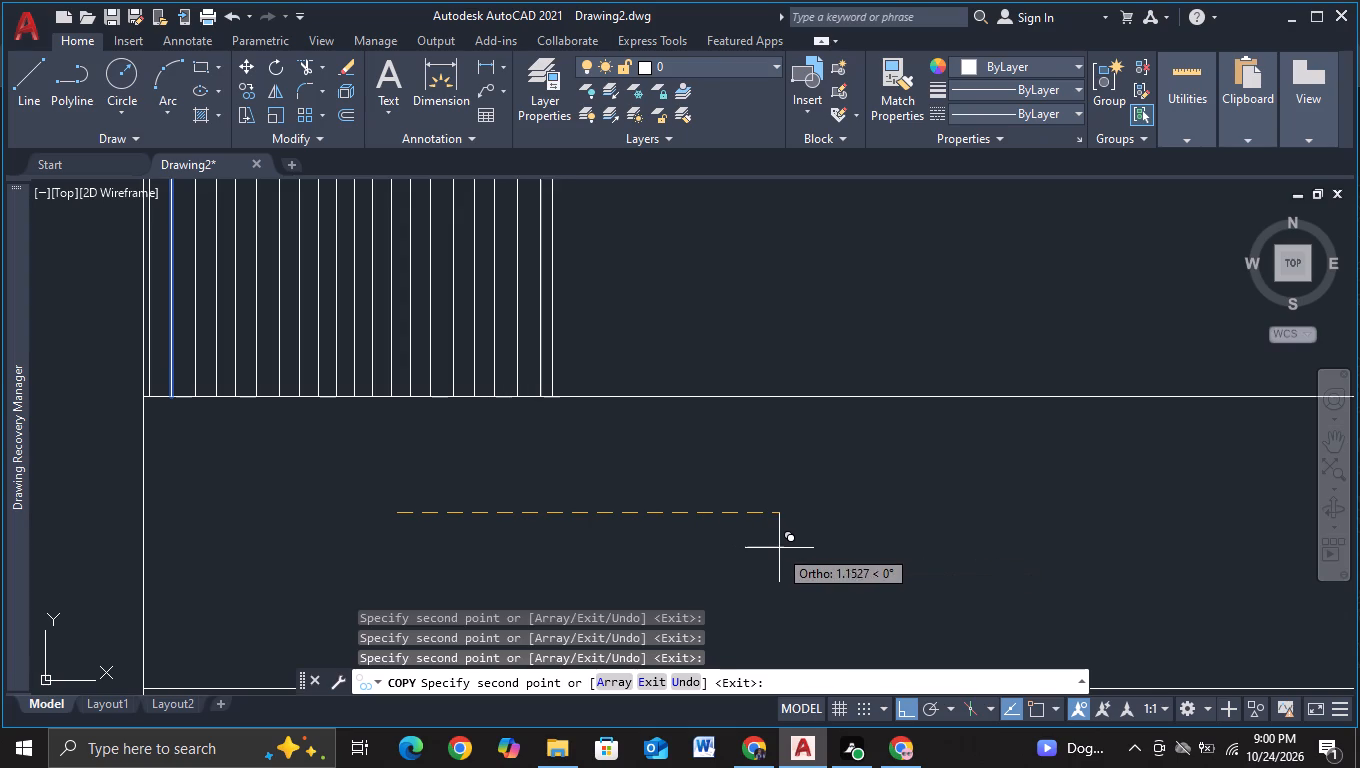
{"action": "left_click", "coordinate": [789, 548]}
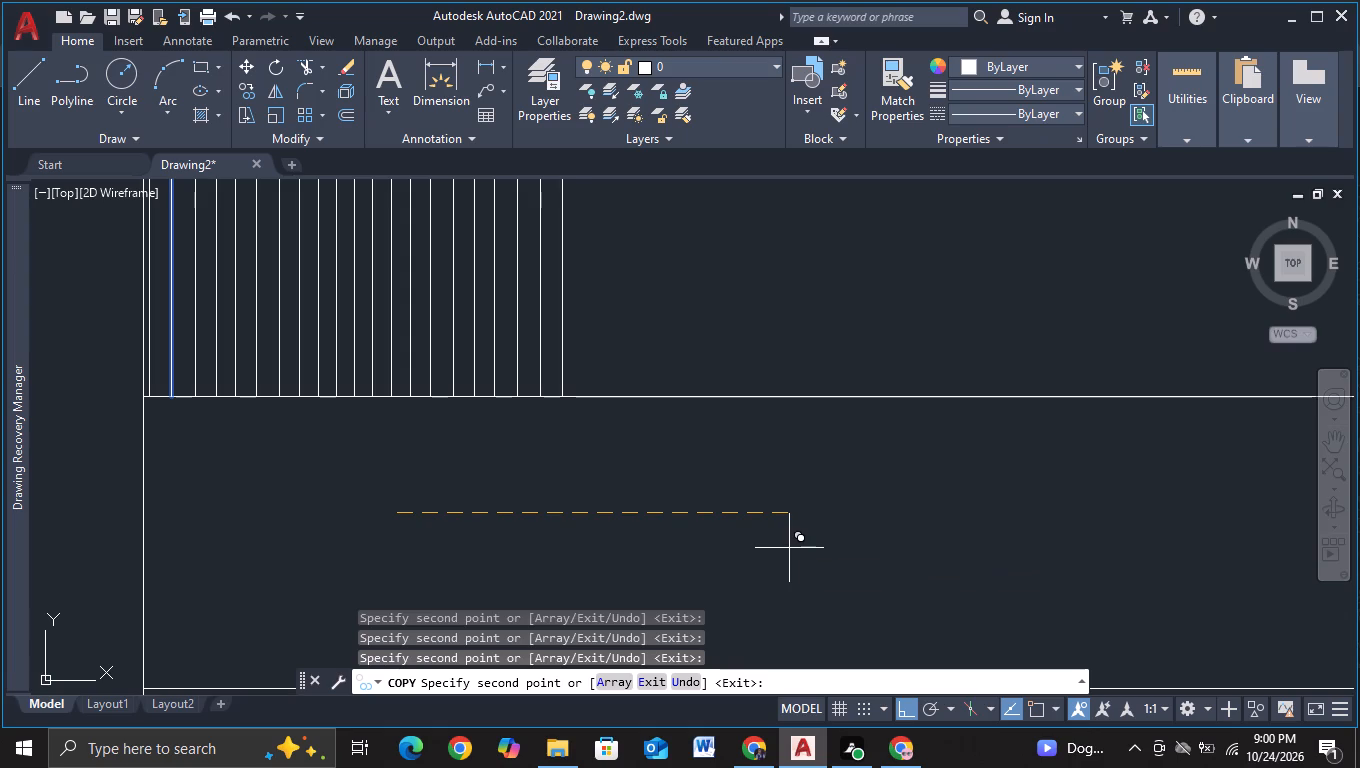
{"action": "left_click", "coordinate": [810, 551]}
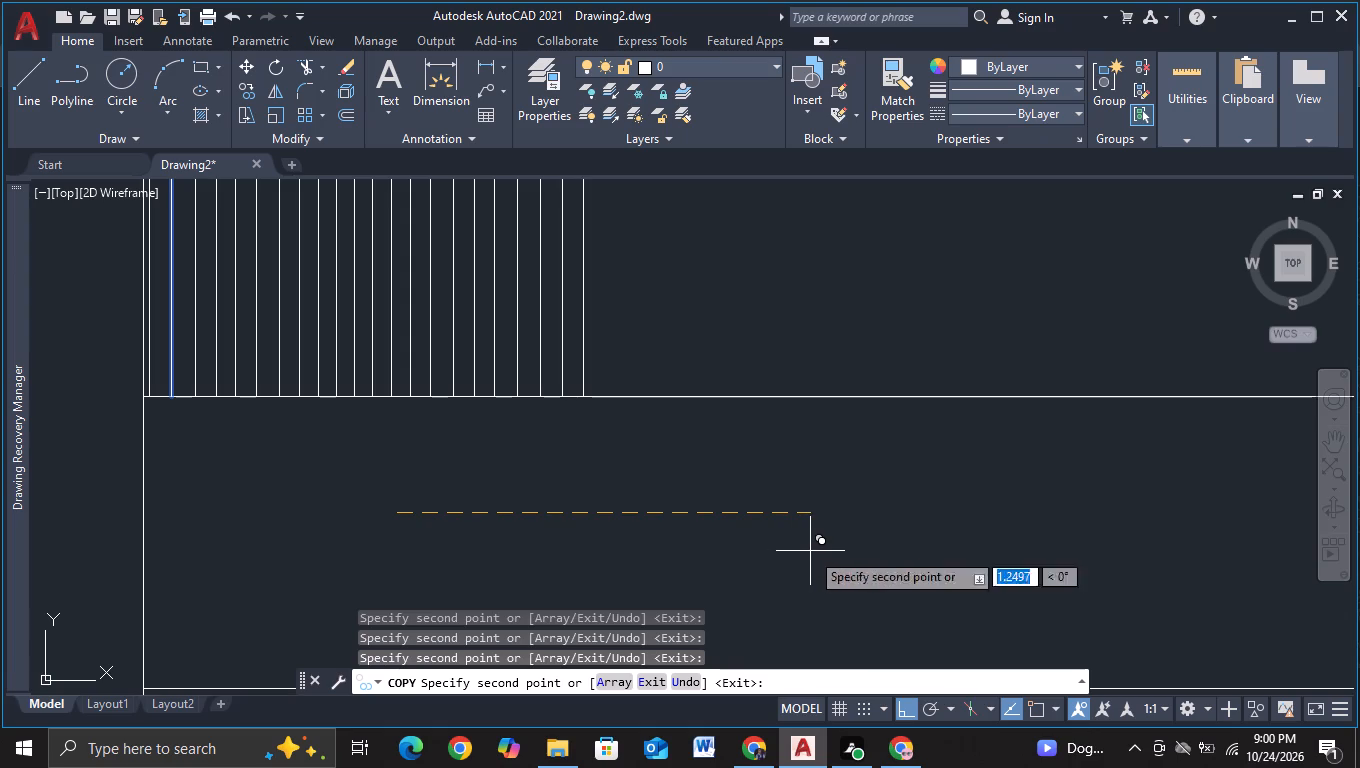
{"action": "left_click", "coordinate": [833, 553]}
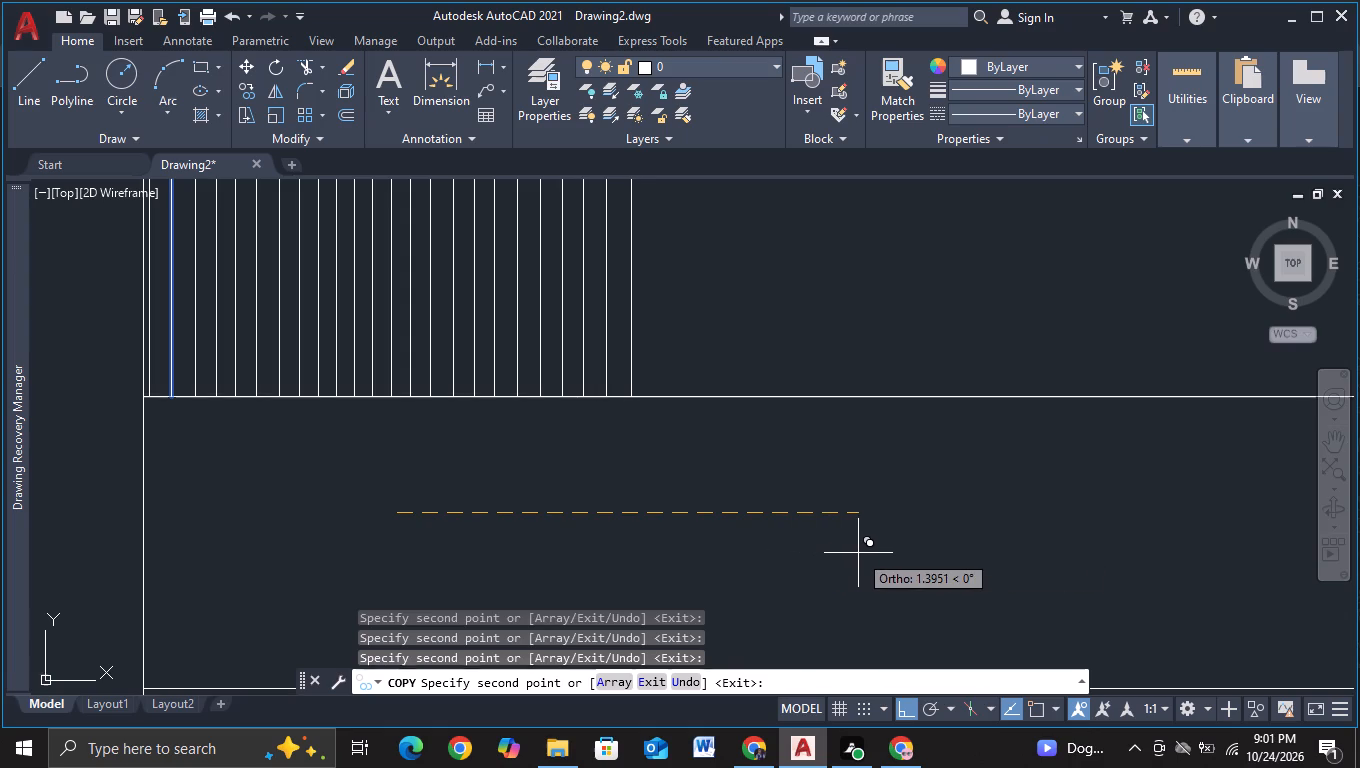
{"action": "left_click", "coordinate": [857, 553]}
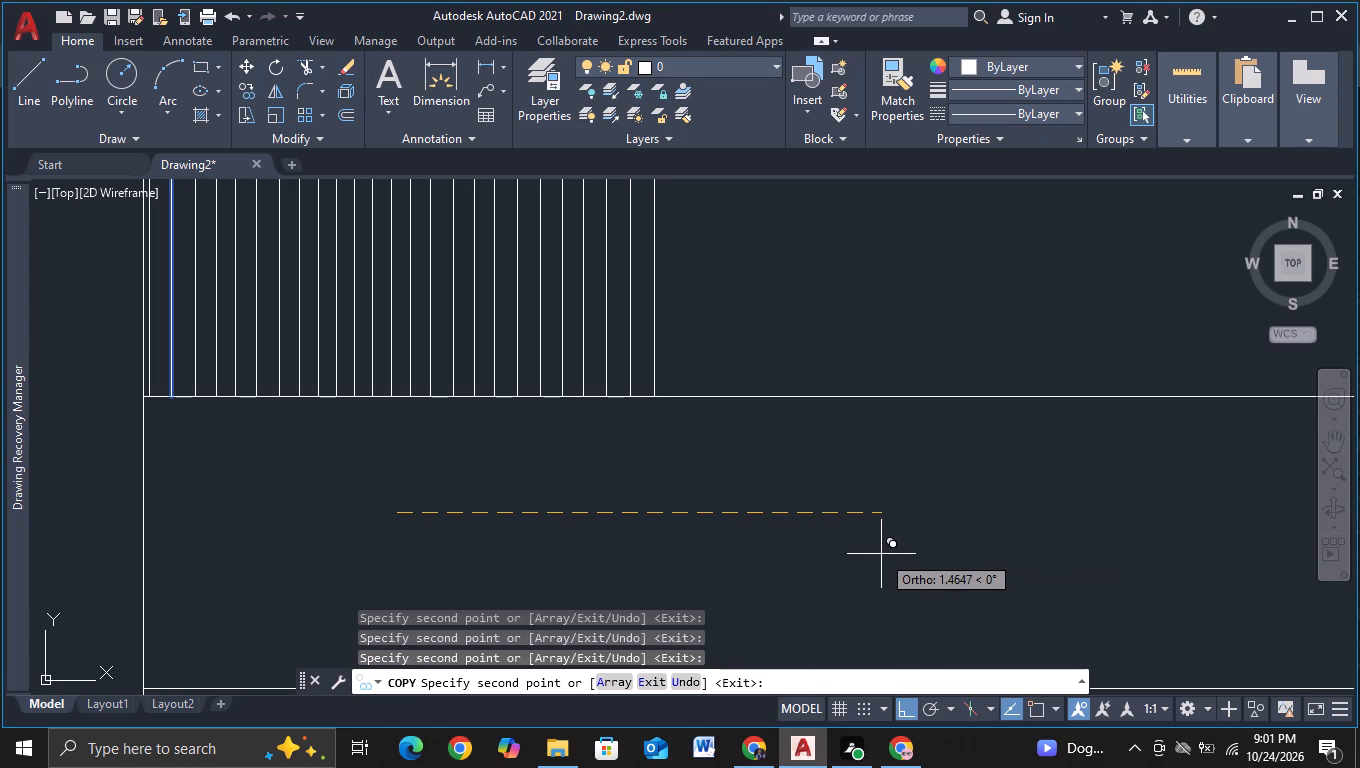
{"action": "left_click", "coordinate": [881, 554]}
{"action": "middle_click_drag", "start_coordinate": [881, 554], "coordinate": [717, 566]}
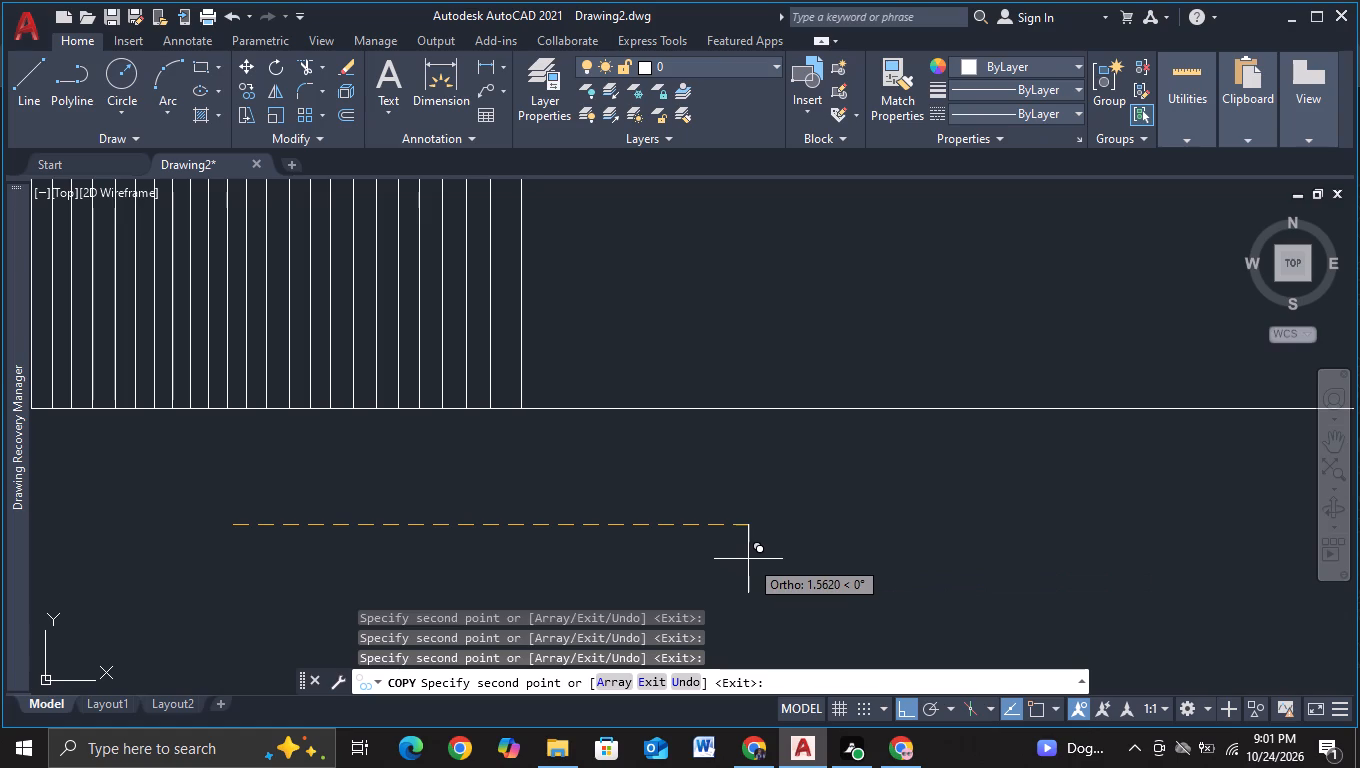
{"action": "left_click", "coordinate": [744, 559]}
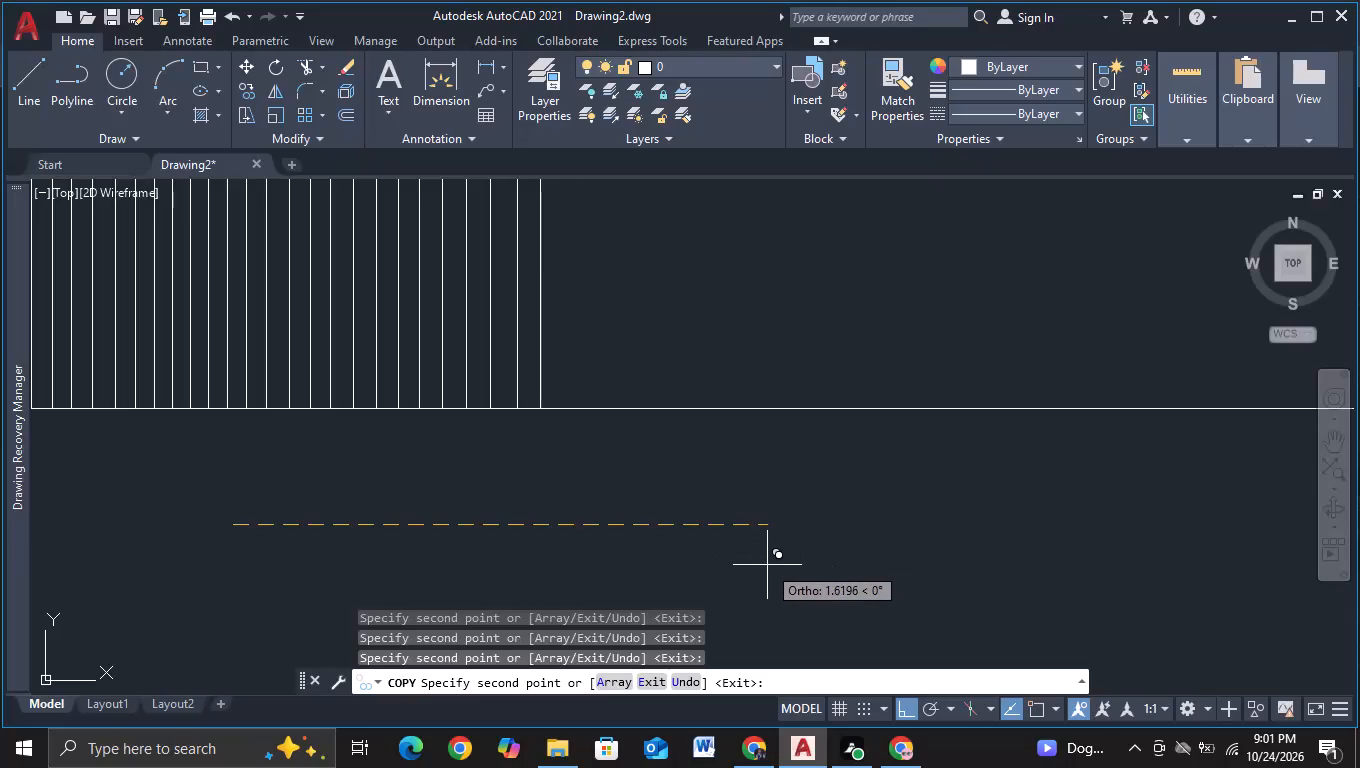
{"action": "left_click", "coordinate": [770, 565]}
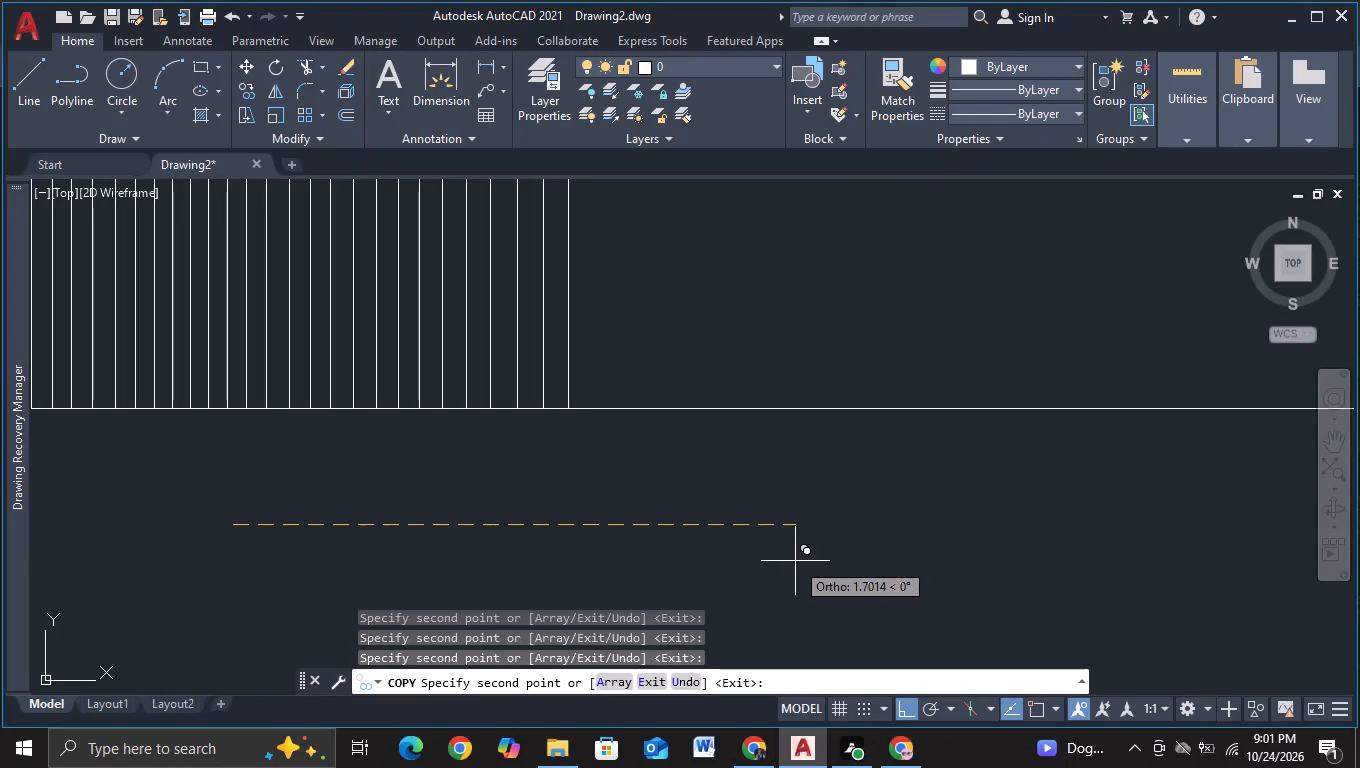
{"action": "left_click", "coordinate": [795, 561]}
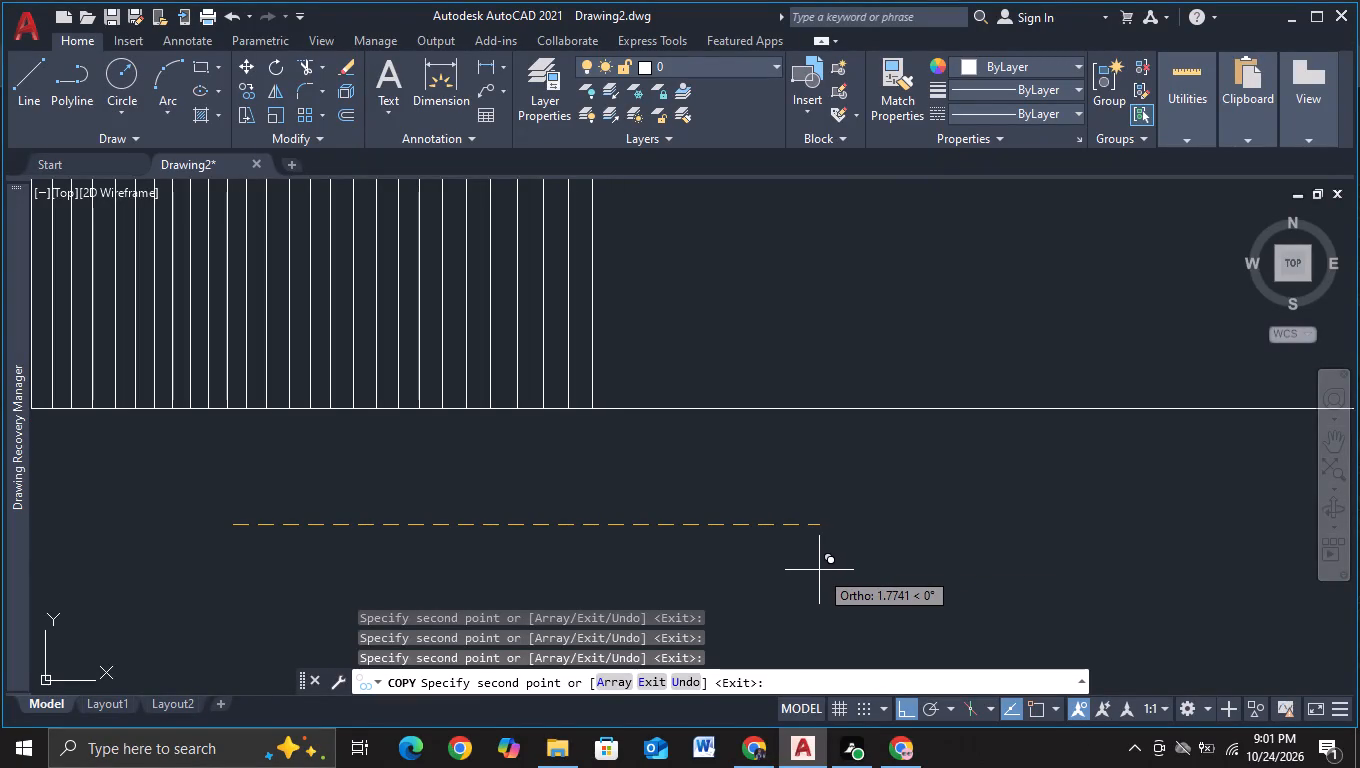
{"action": "left_click", "coordinate": [819, 570]}
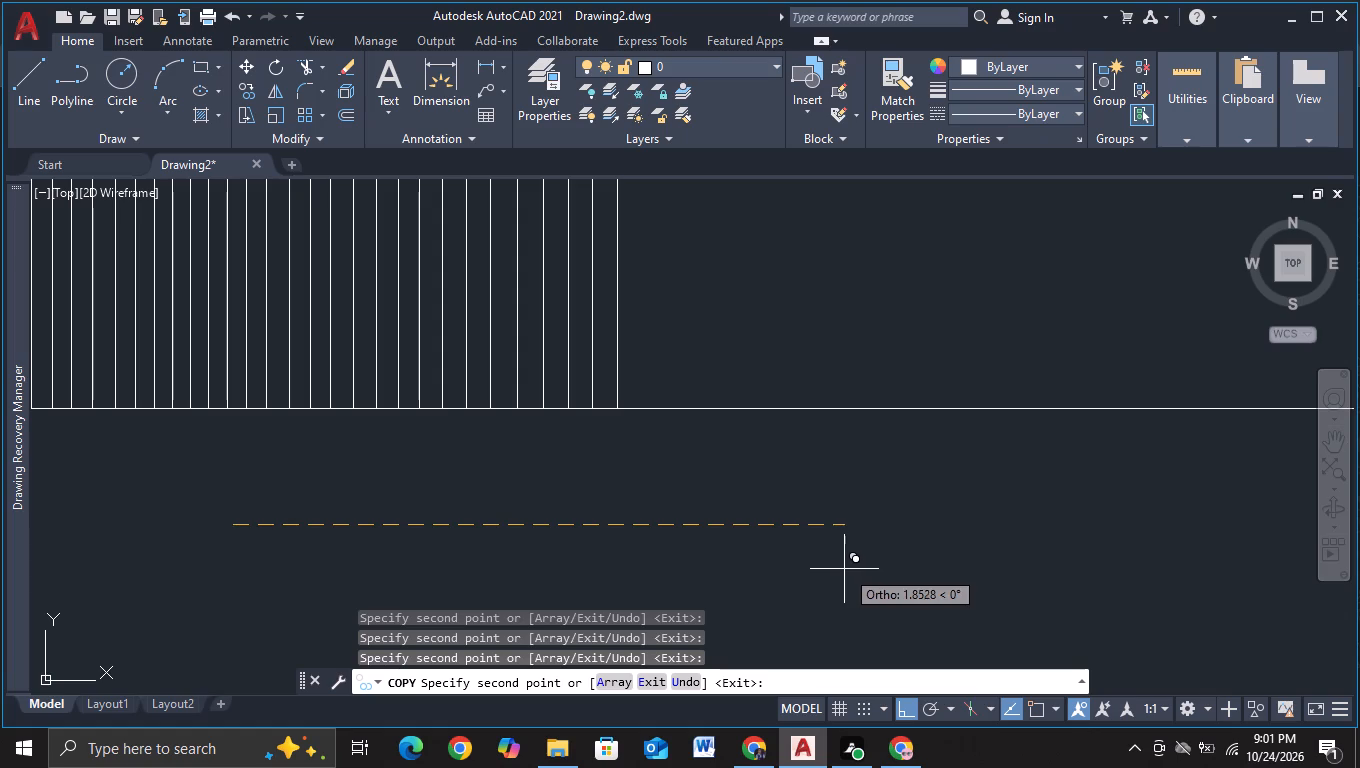
{"action": "left_click", "coordinate": [844, 569]}
Continue the slat row with eight more copies, about 0.08 apart, from about 1.93 to 2.48 from the original line.
{"action": "middle_click_drag", "start_coordinate": [844, 569], "coordinate": [700, 597]}
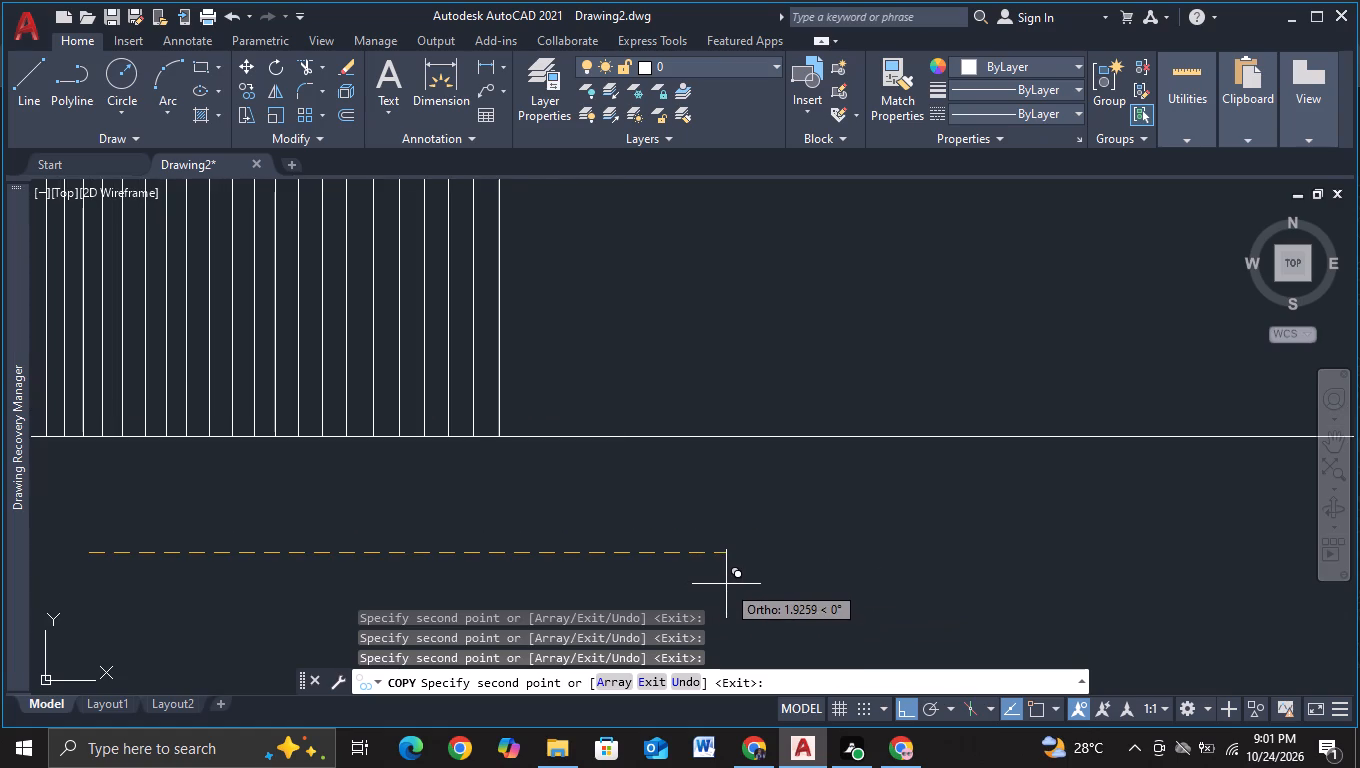
{"action": "left_click", "coordinate": [726, 584]}
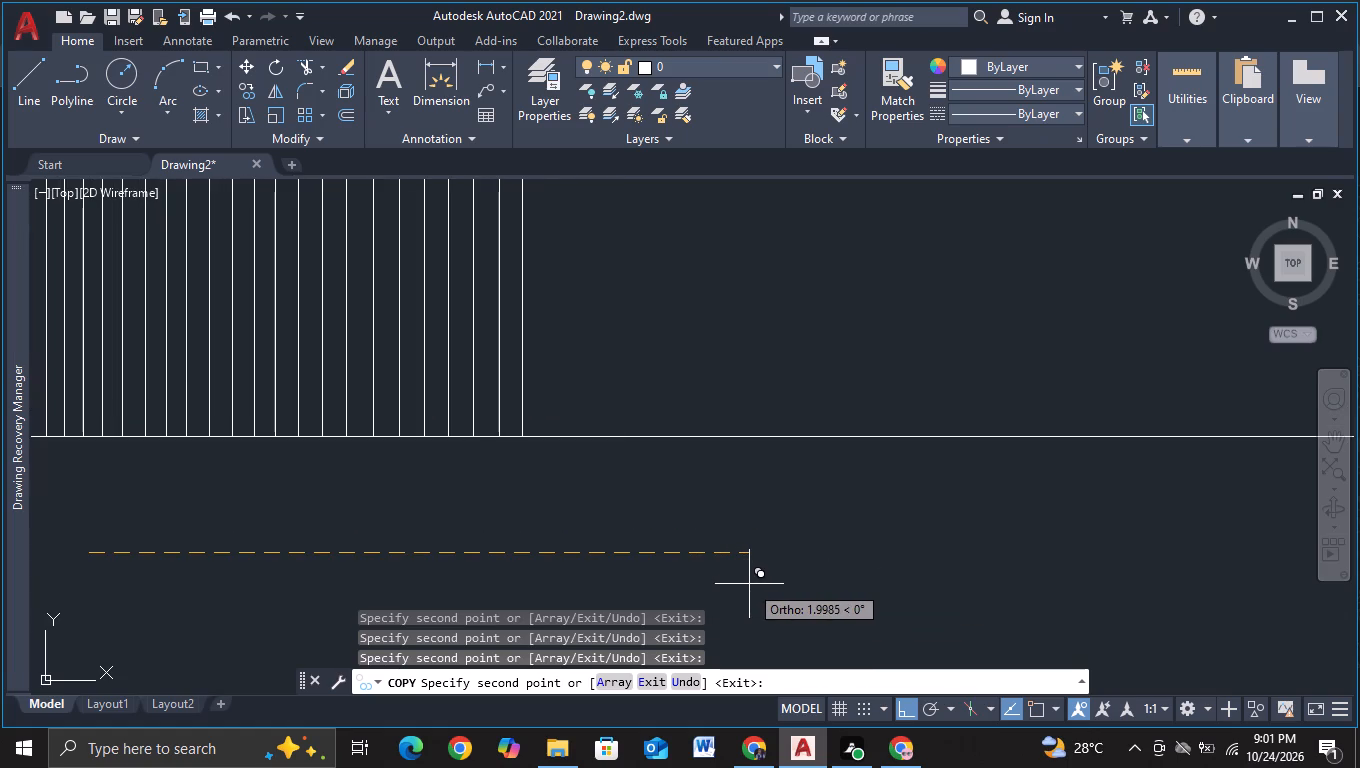
{"action": "left_click", "coordinate": [752, 584]}
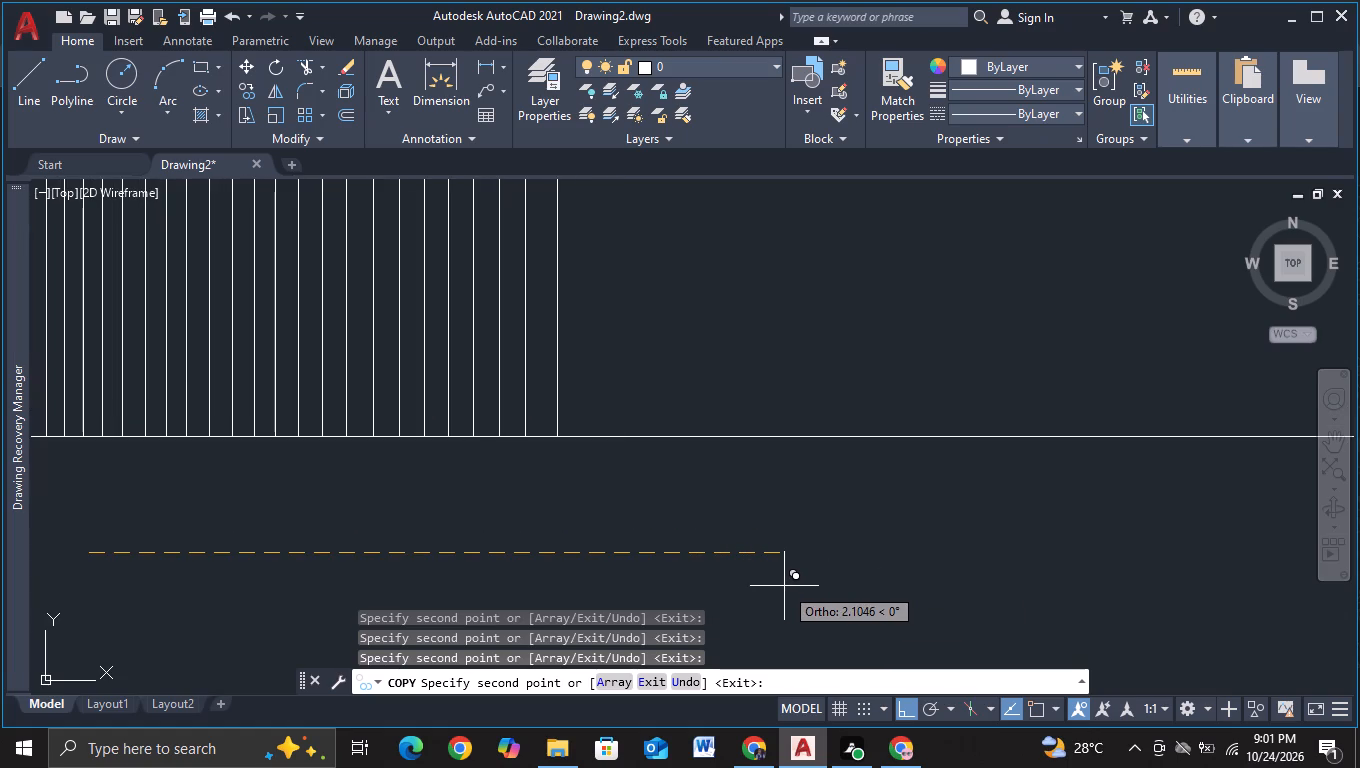
{"action": "left_click", "coordinate": [778, 587]}
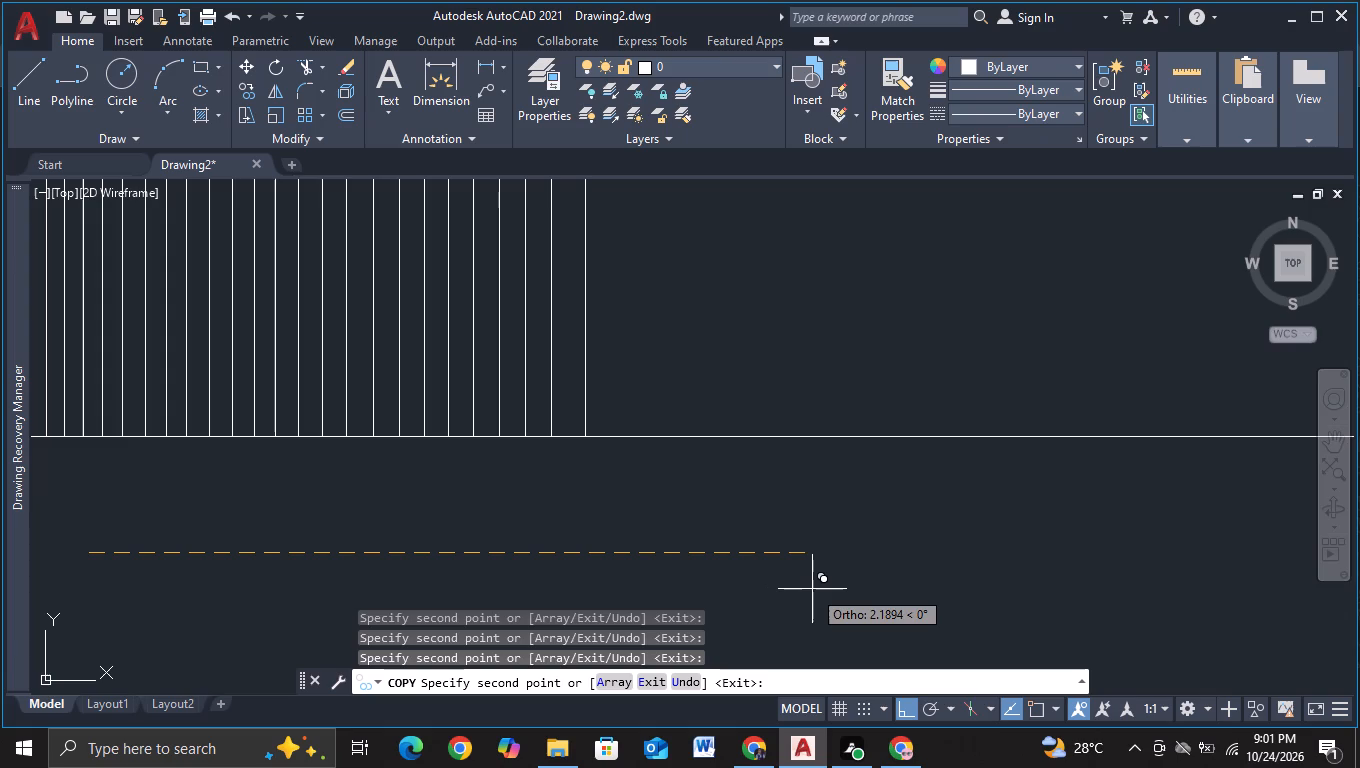
{"action": "left_click", "coordinate": [802, 591]}
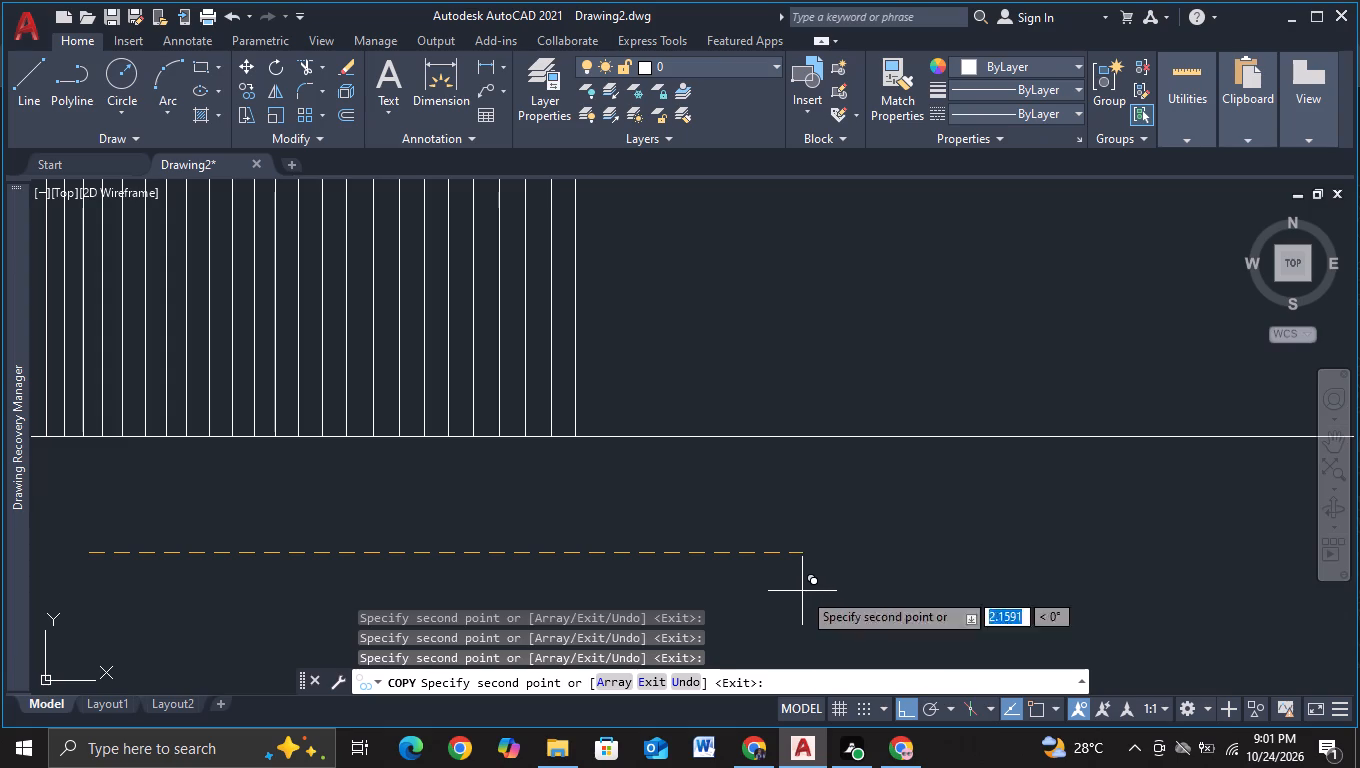
{"action": "left_click", "coordinate": [826, 592]}
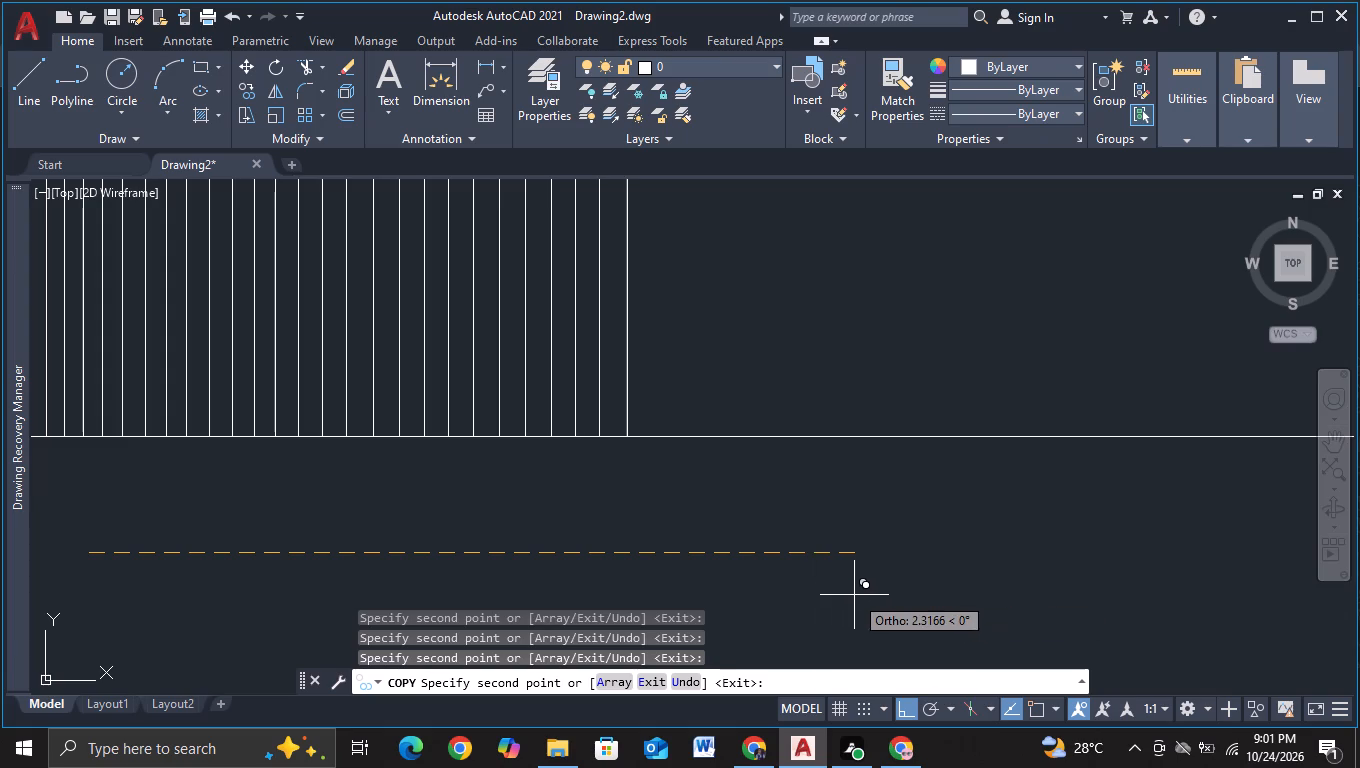
{"action": "left_click", "coordinate": [854, 595]}
{"action": "left_click", "coordinate": [880, 597]}
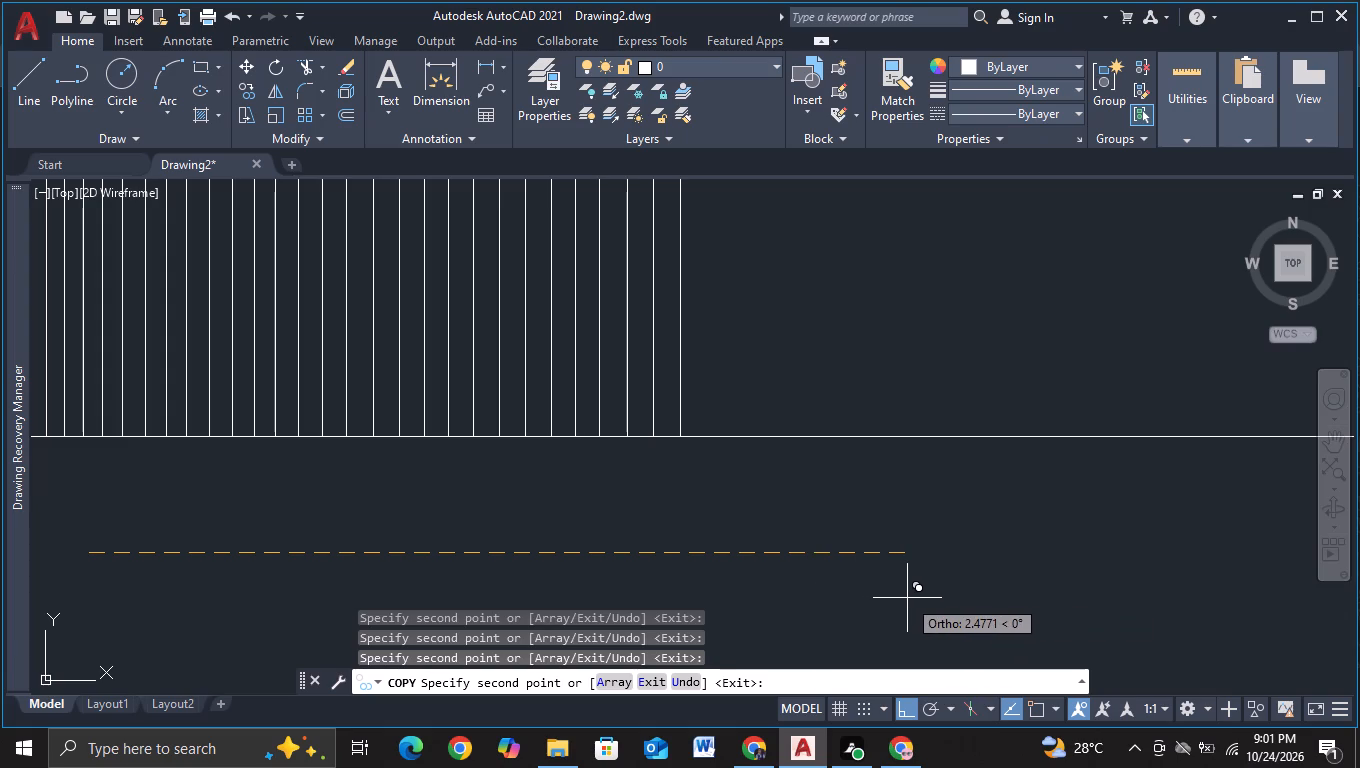
{"action": "left_click", "coordinate": [907, 598]}
Add ten more slat copies along the topmost strip, about 0.08 apart, from about 2.57 to 3.3 from the original line.
{"action": "middle_click_drag", "start_coordinate": [907, 598], "coordinate": [717, 627]}
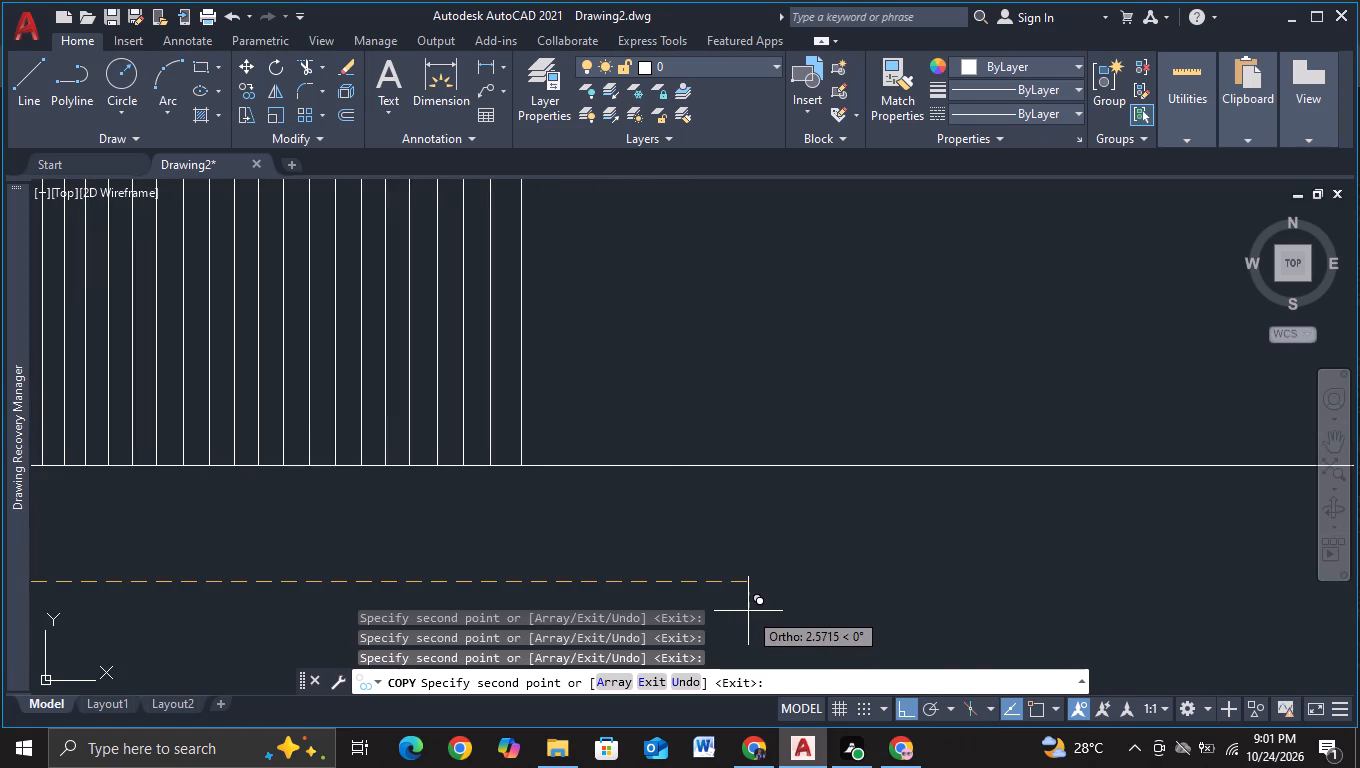
{"action": "left_click", "coordinate": [748, 611]}
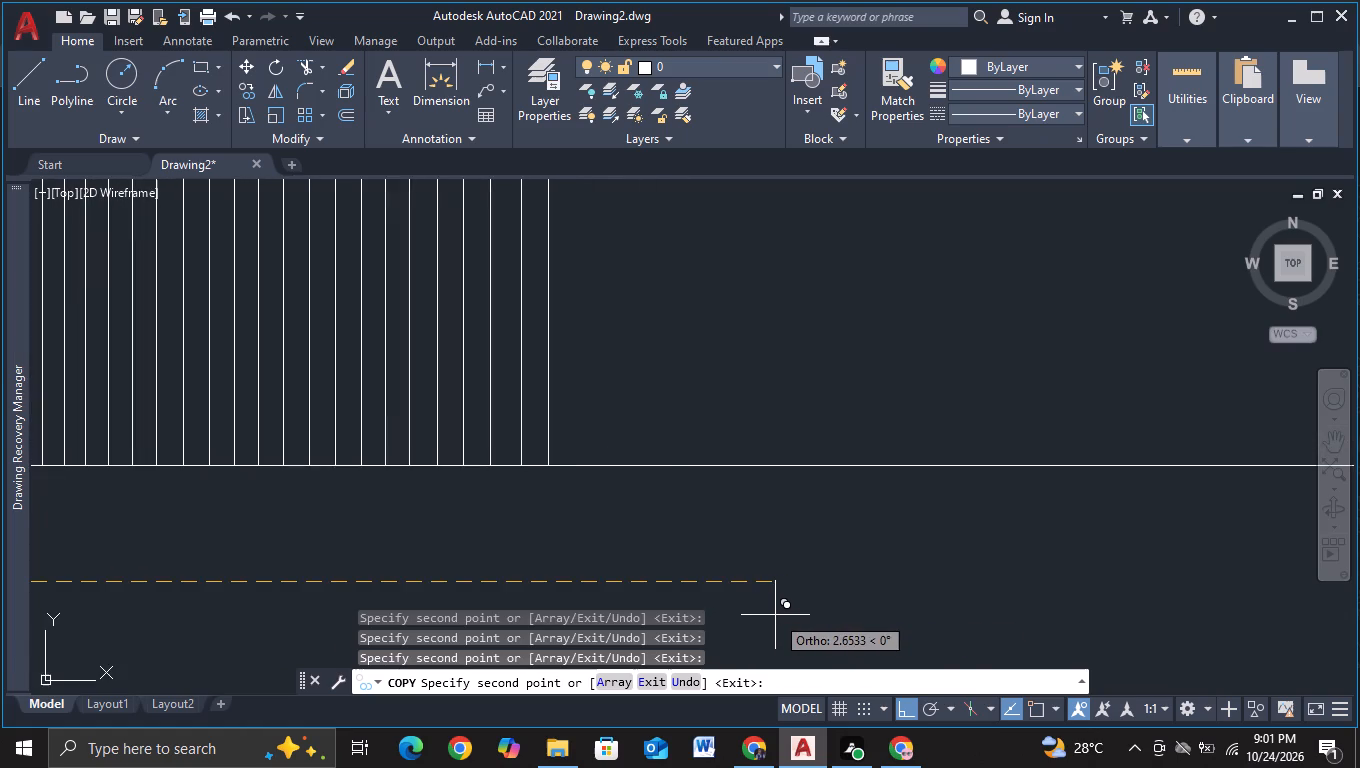
{"action": "left_click", "coordinate": [774, 618]}
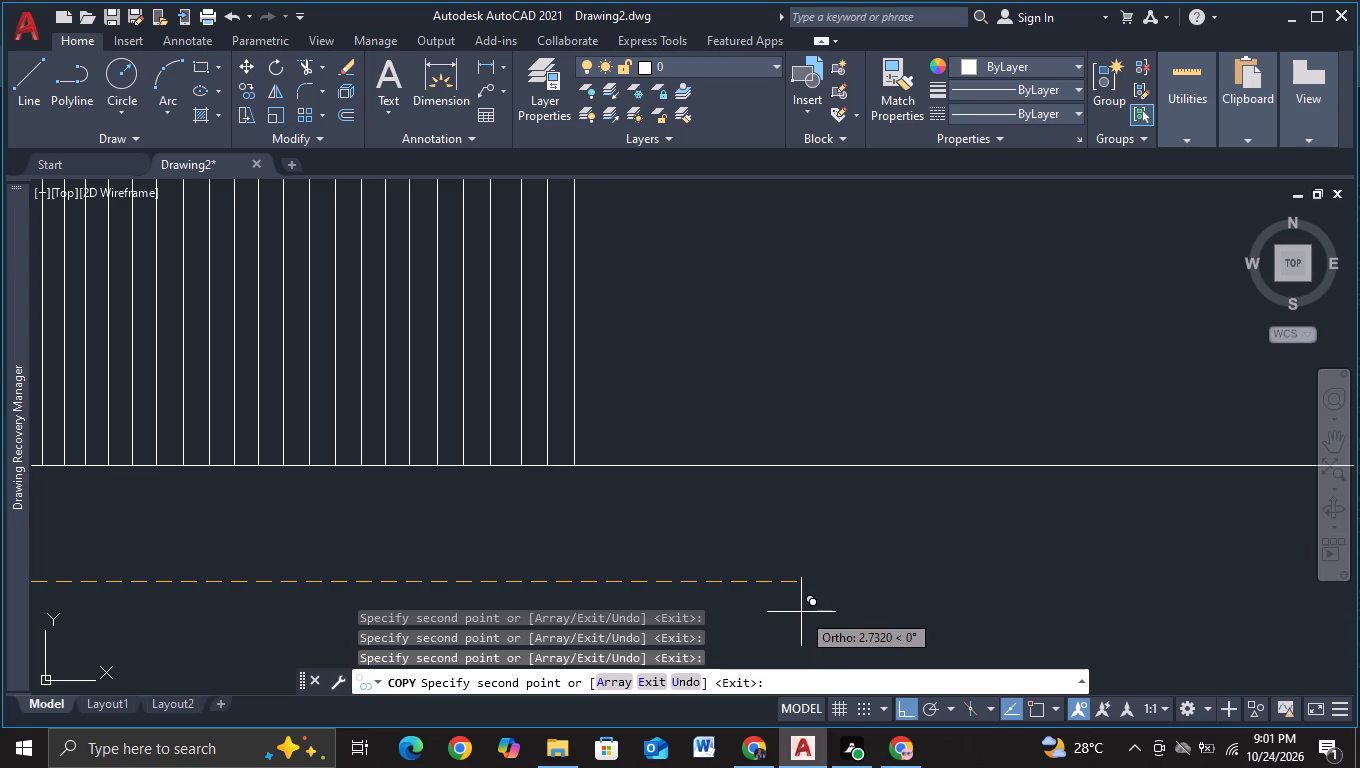
{"action": "left_click", "coordinate": [801, 612]}
{"action": "left_click", "coordinate": [830, 609]}
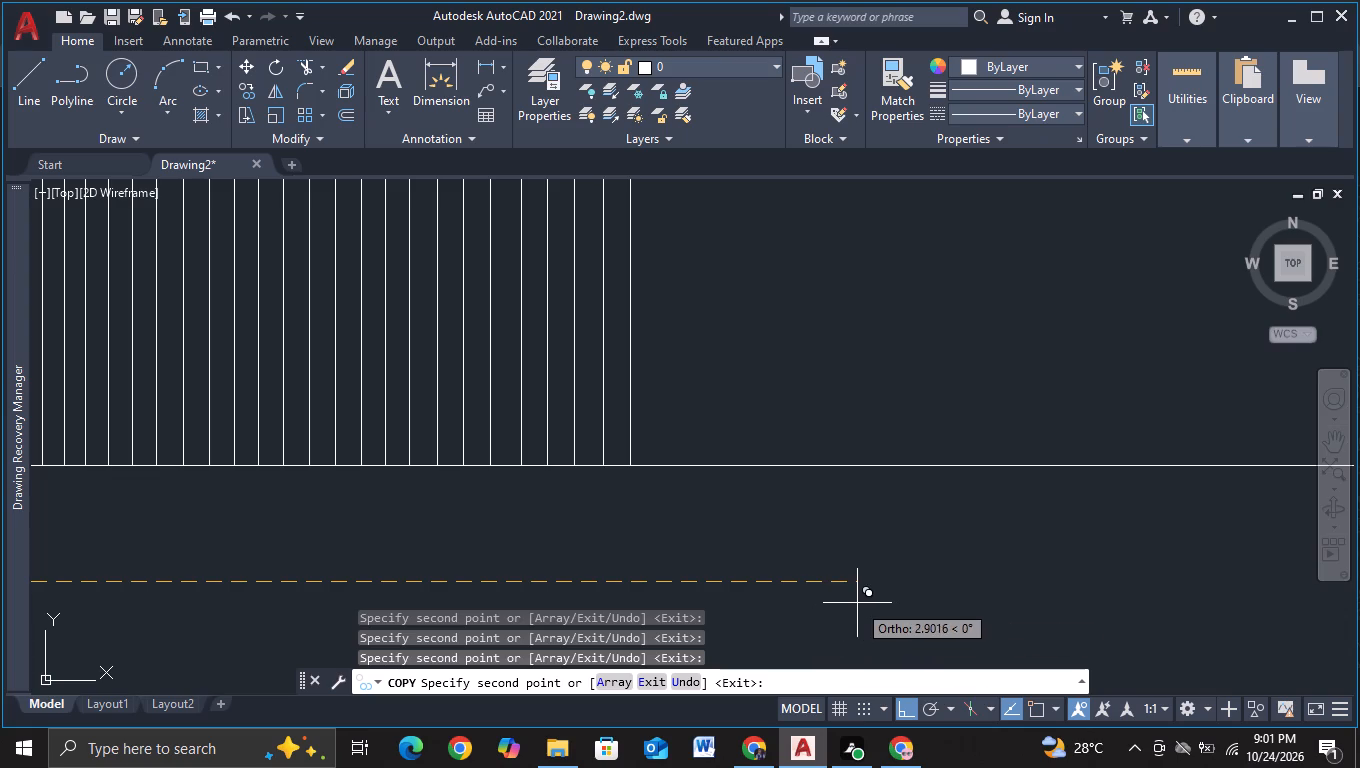
{"action": "left_click", "coordinate": [858, 603]}
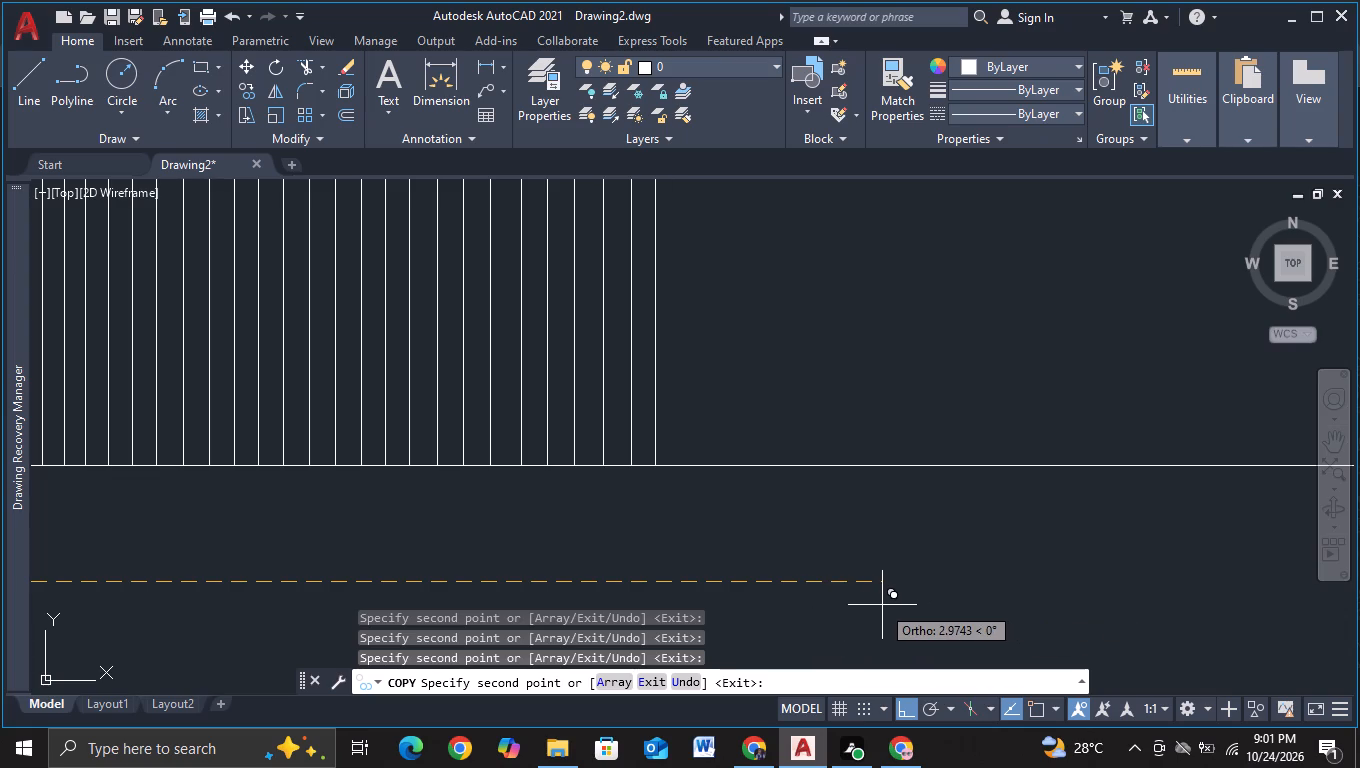
{"action": "left_click", "coordinate": [882, 605]}
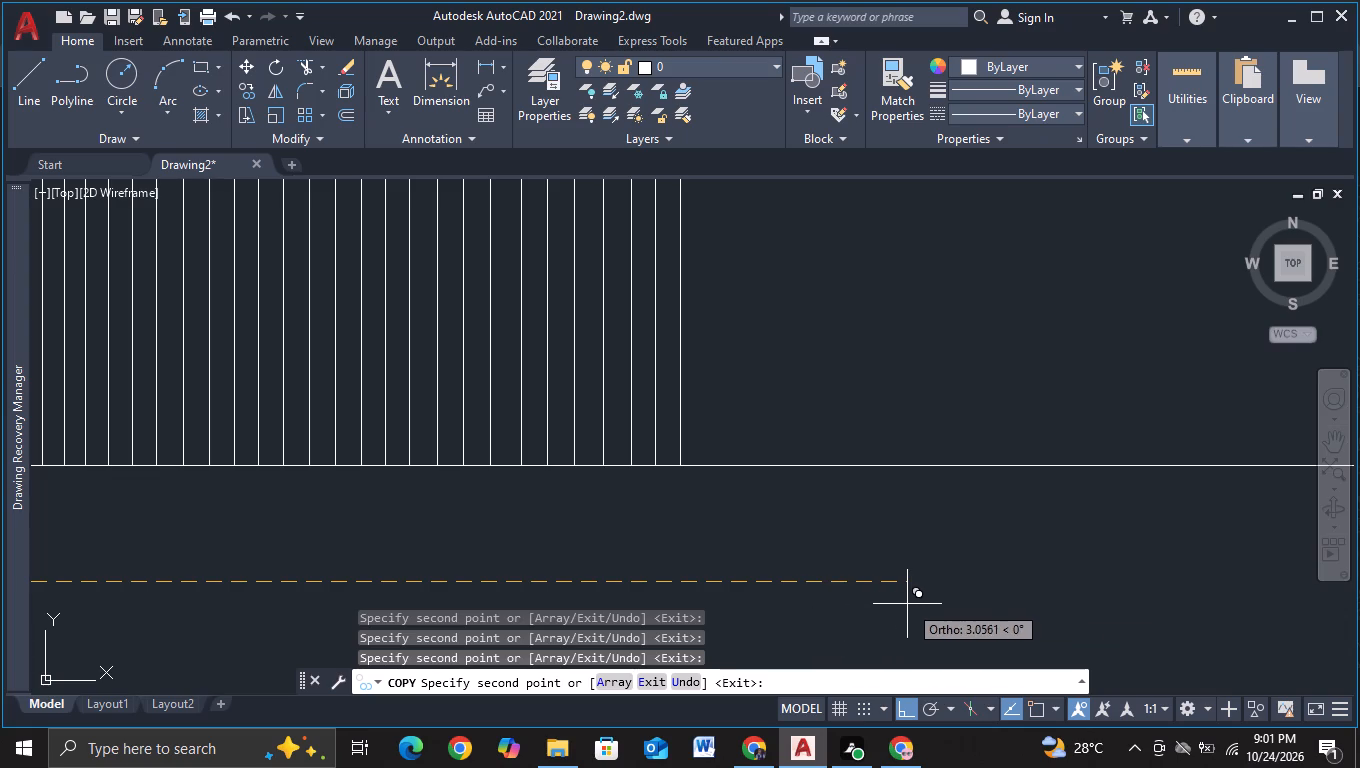
{"action": "left_click", "coordinate": [907, 604]}
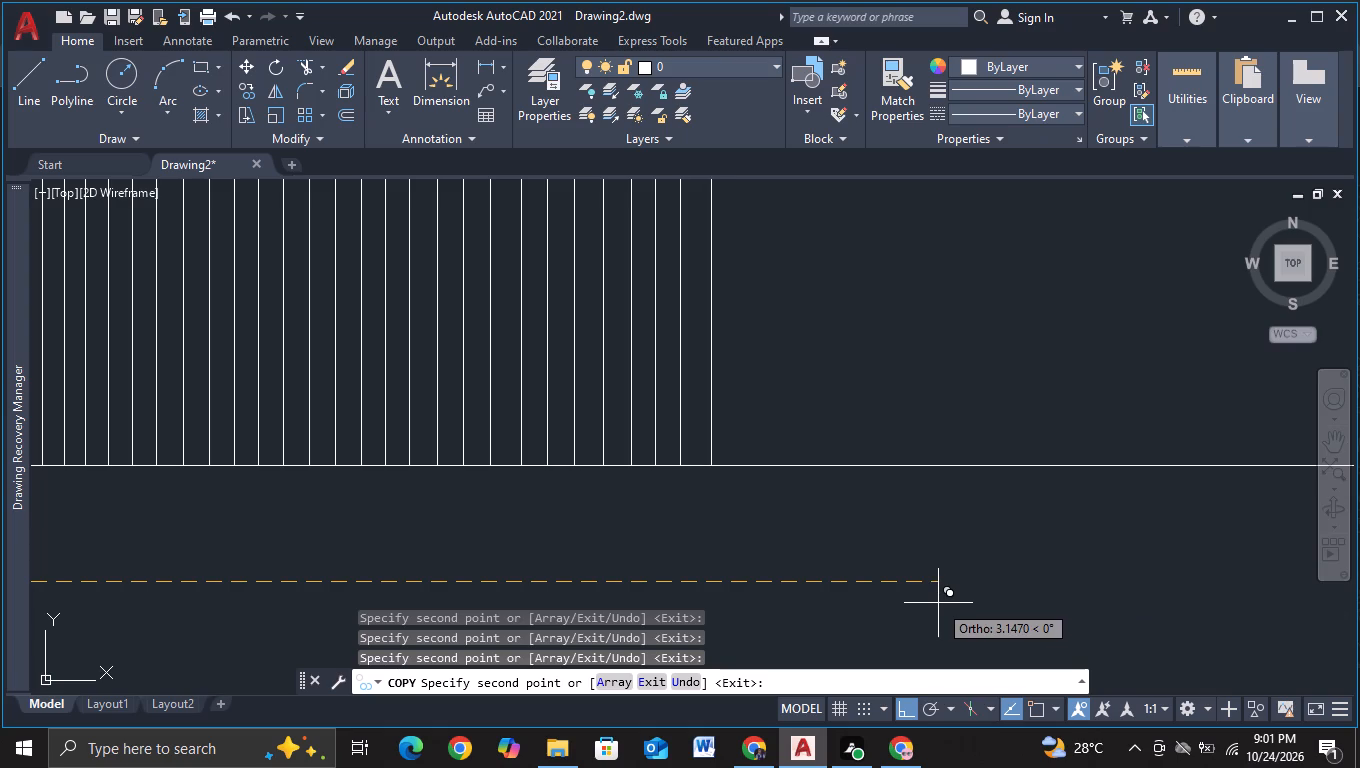
{"action": "left_click", "coordinate": [934, 604]}
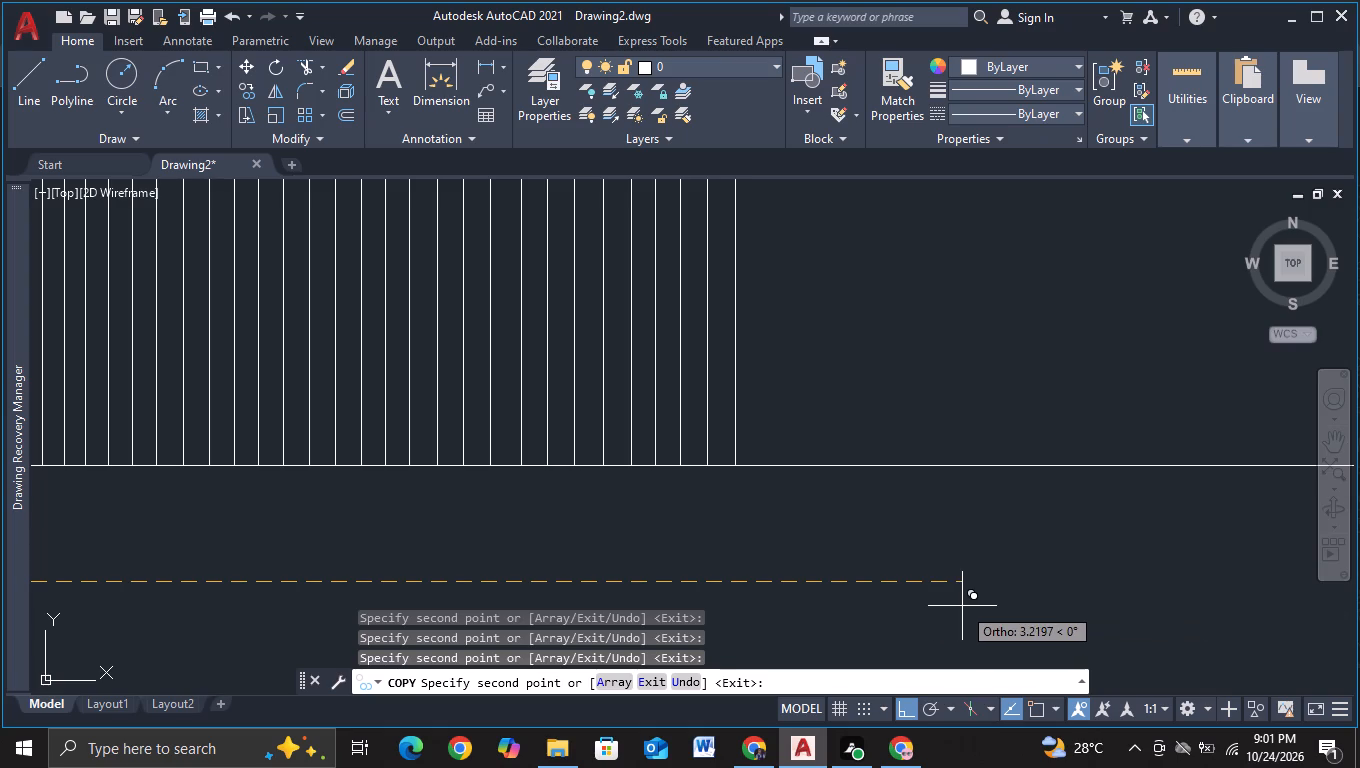
{"action": "left_click", "coordinate": [962, 606]}
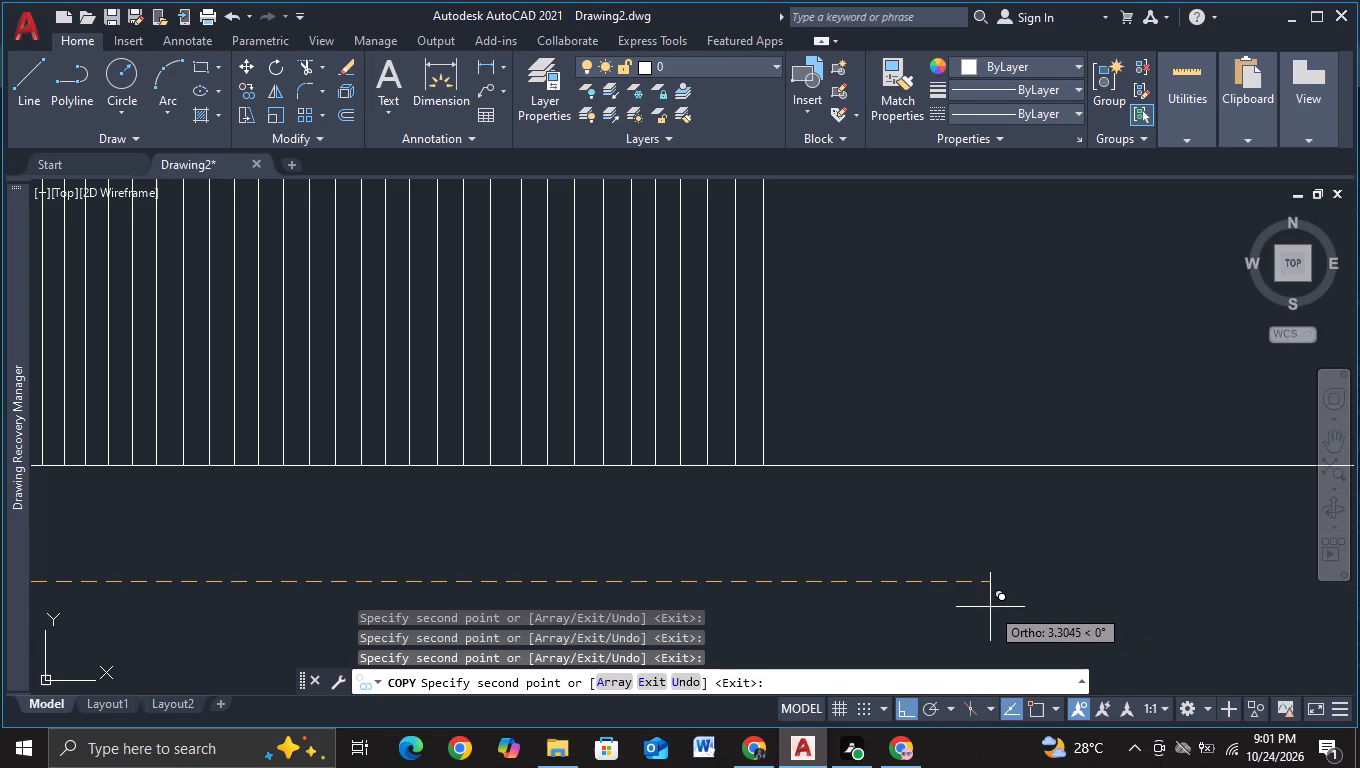
{"action": "left_click", "coordinate": [987, 609]}
Extend the slat row with ten more copies, about 0.08 apart, from about 3.38 to 4.12 from the original line.
{"action": "middle_click_drag", "start_coordinate": [1009, 602], "coordinate": [943, 617]}
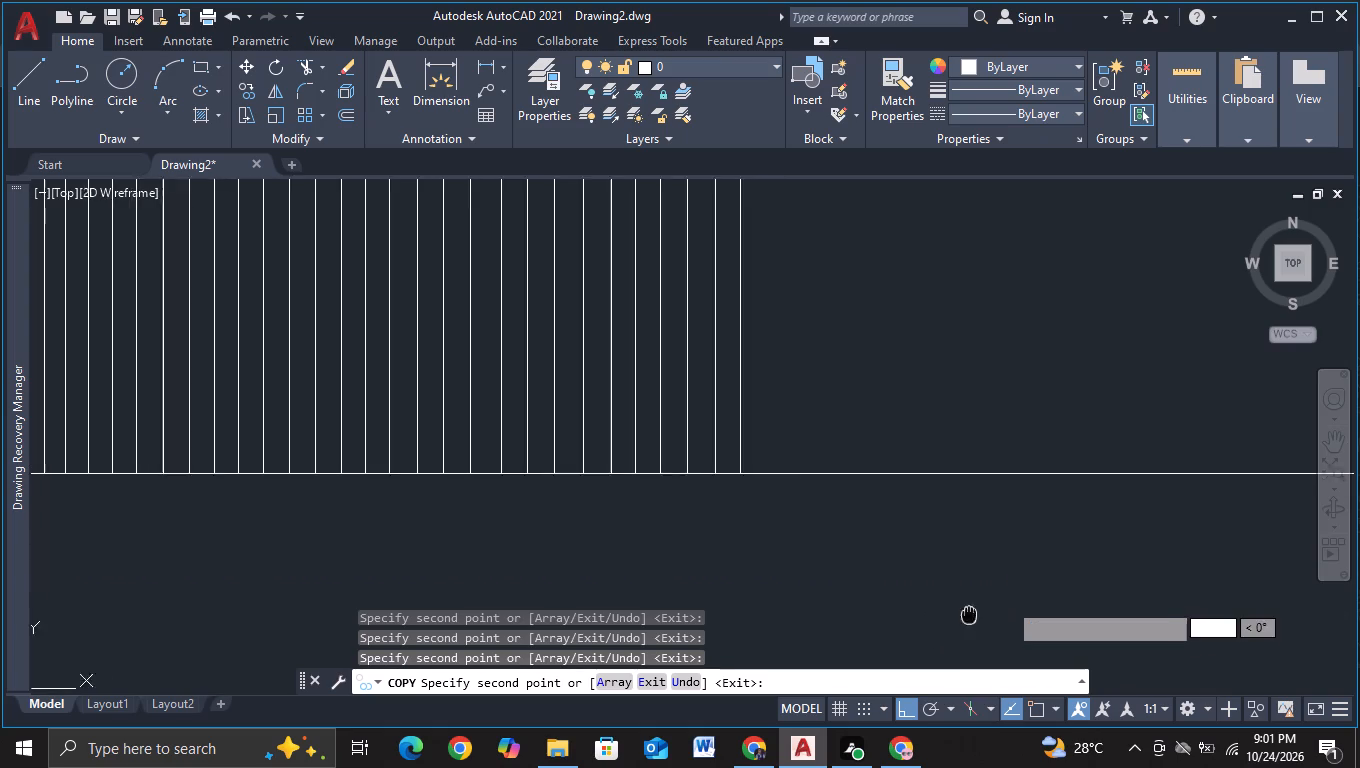
{"action": "middle_click_drag", "start_coordinate": [943, 617], "coordinate": [841, 626]}
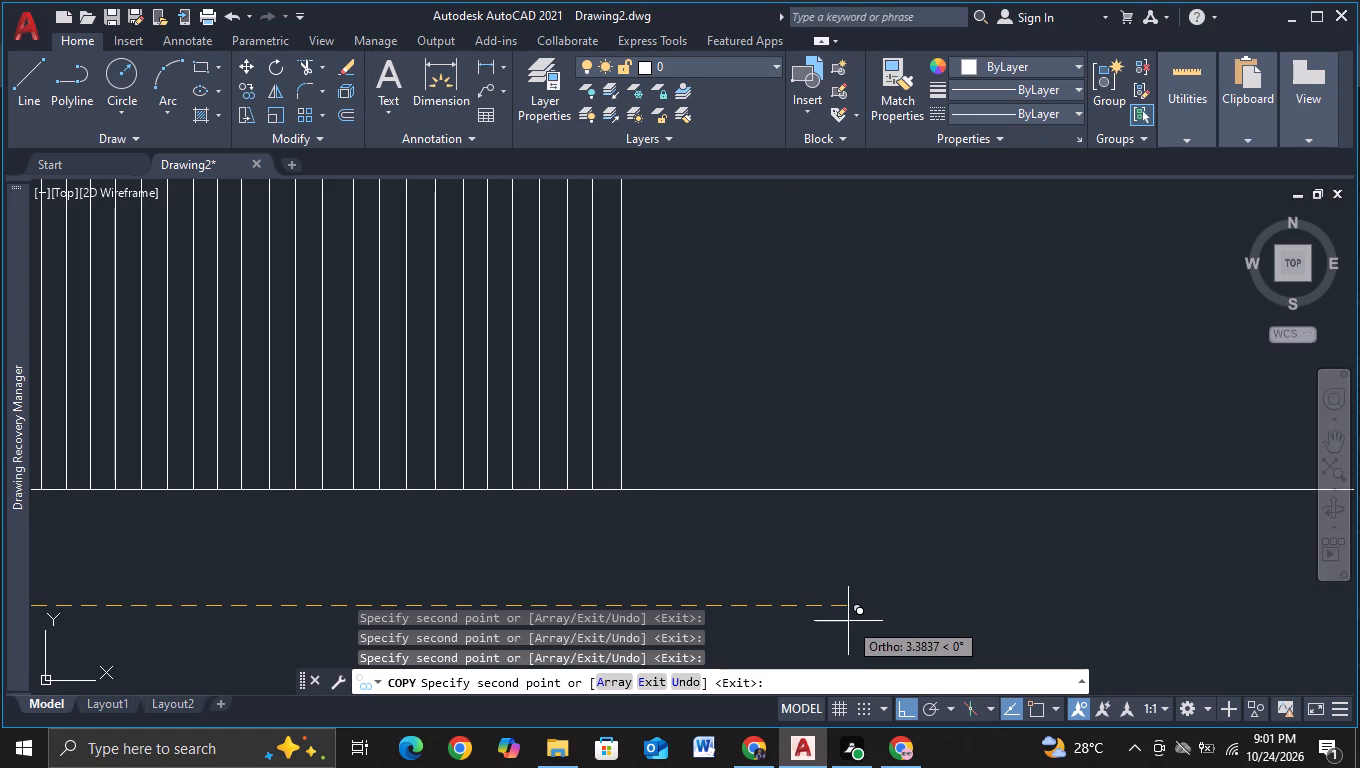
{"action": "left_click", "coordinate": [848, 621]}
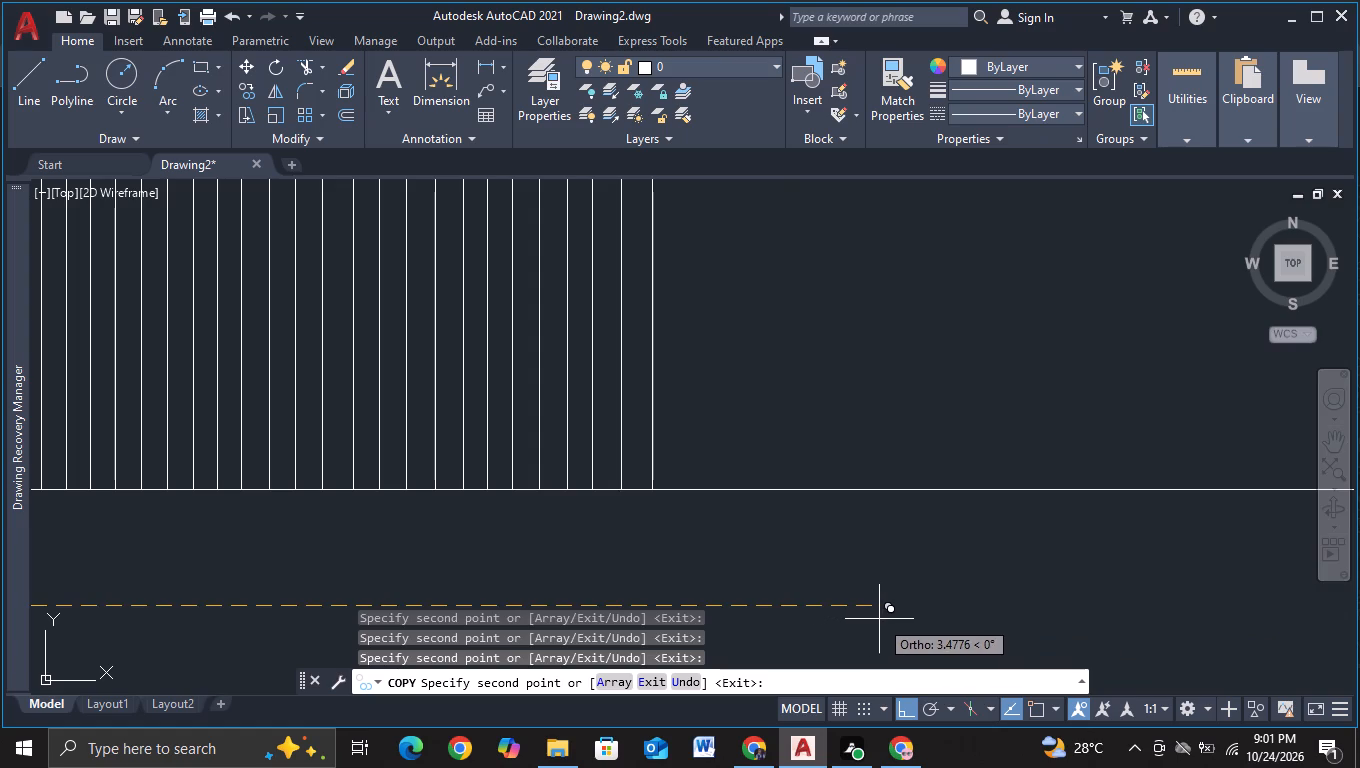
{"action": "left_click", "coordinate": [877, 619]}
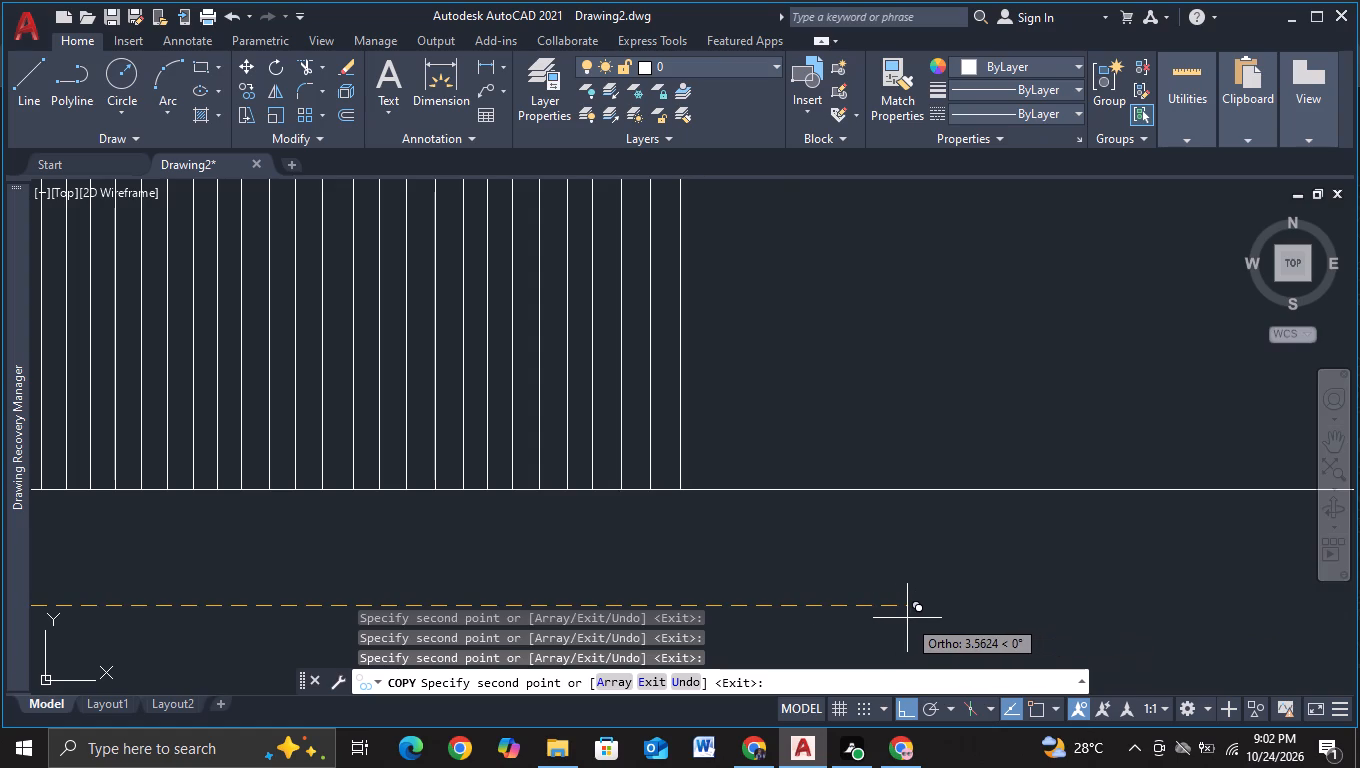
{"action": "left_click", "coordinate": [907, 618]}
{"action": "left_click", "coordinate": [934, 613]}
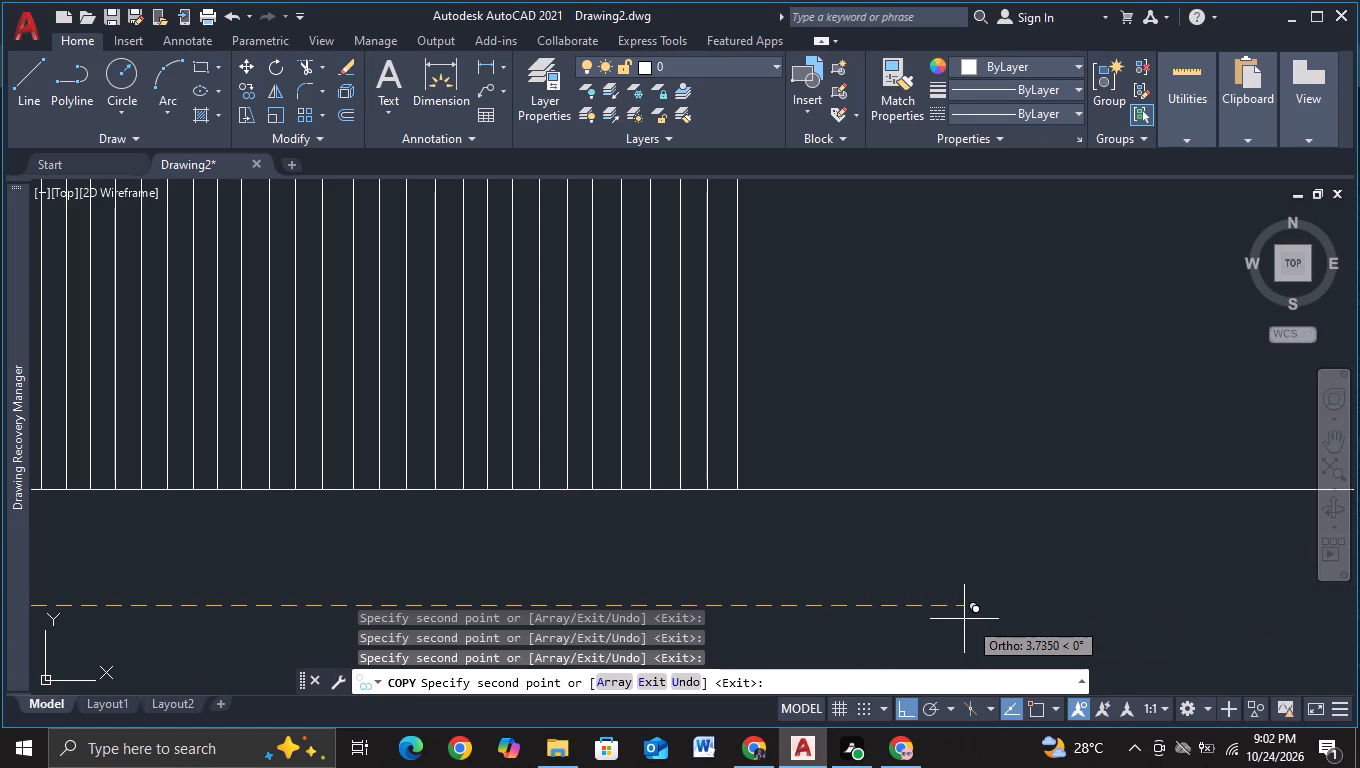
{"action": "left_click", "coordinate": [963, 620]}
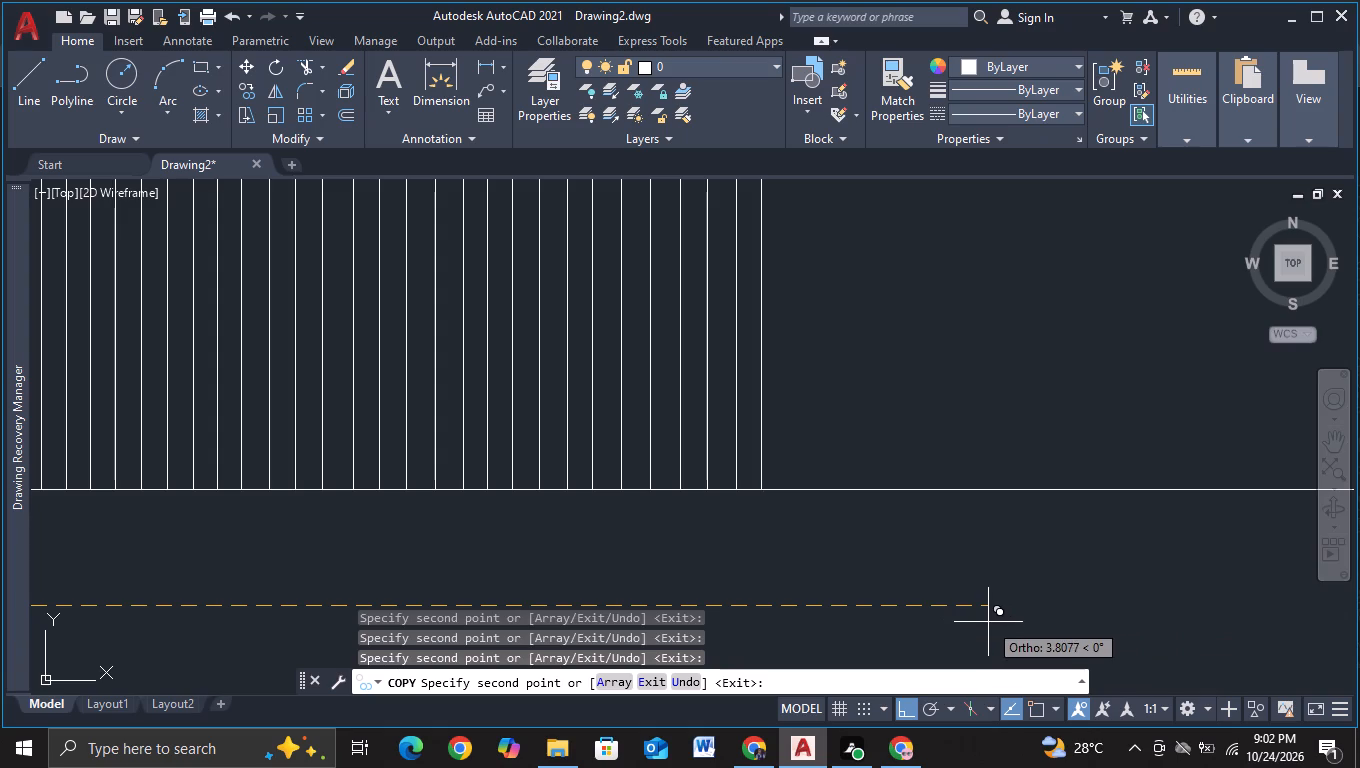
{"action": "left_click", "coordinate": [988, 622]}
{"action": "left_click", "coordinate": [1016, 623]}
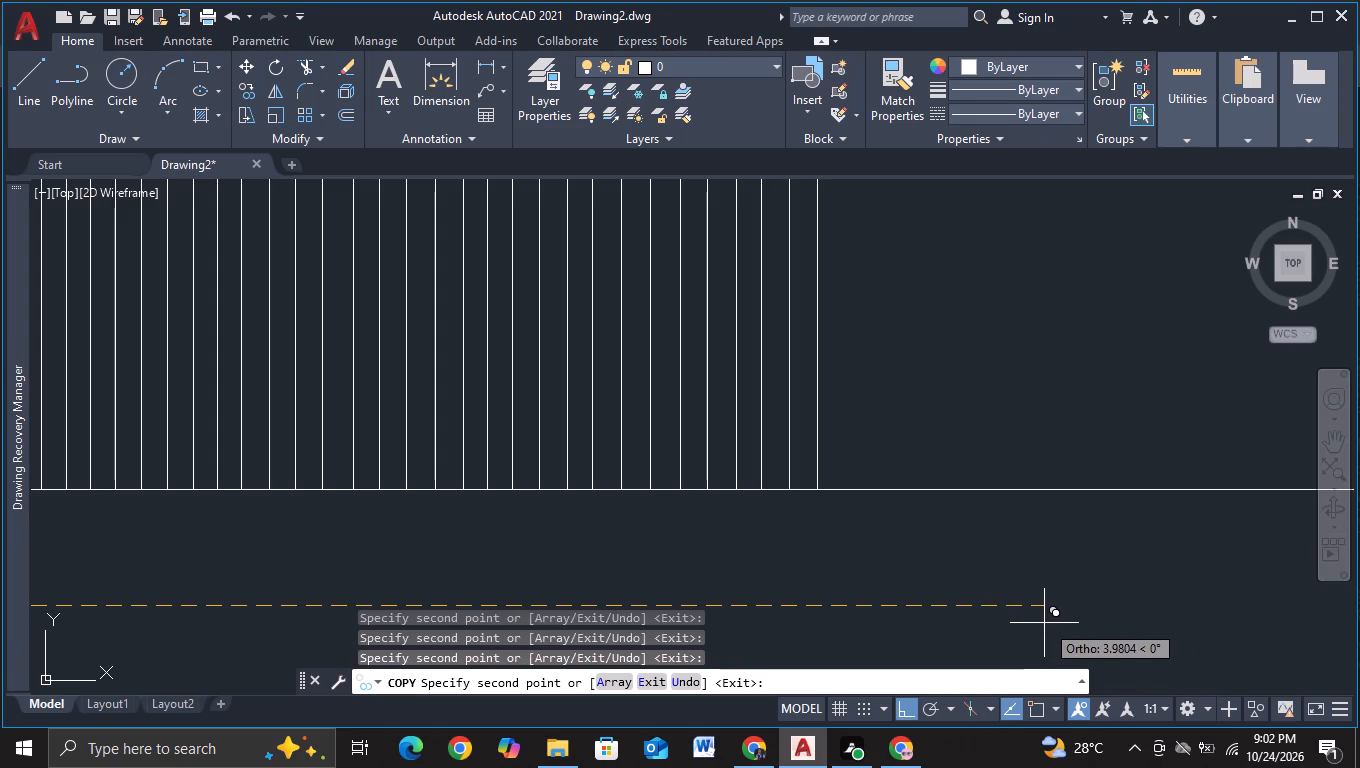
{"action": "left_click", "coordinate": [1043, 624]}
{"action": "left_click", "coordinate": [1068, 624]}
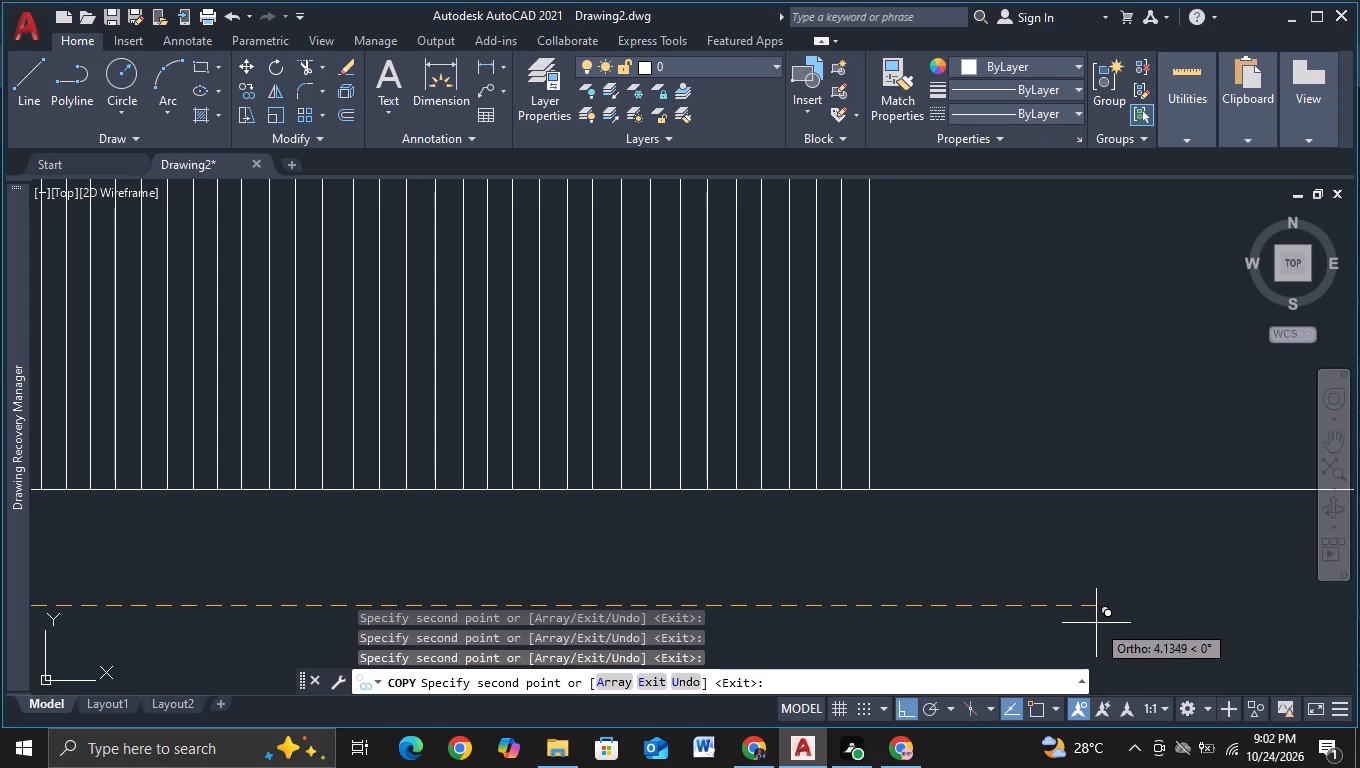
{"action": "left_click", "coordinate": [1092, 625]}
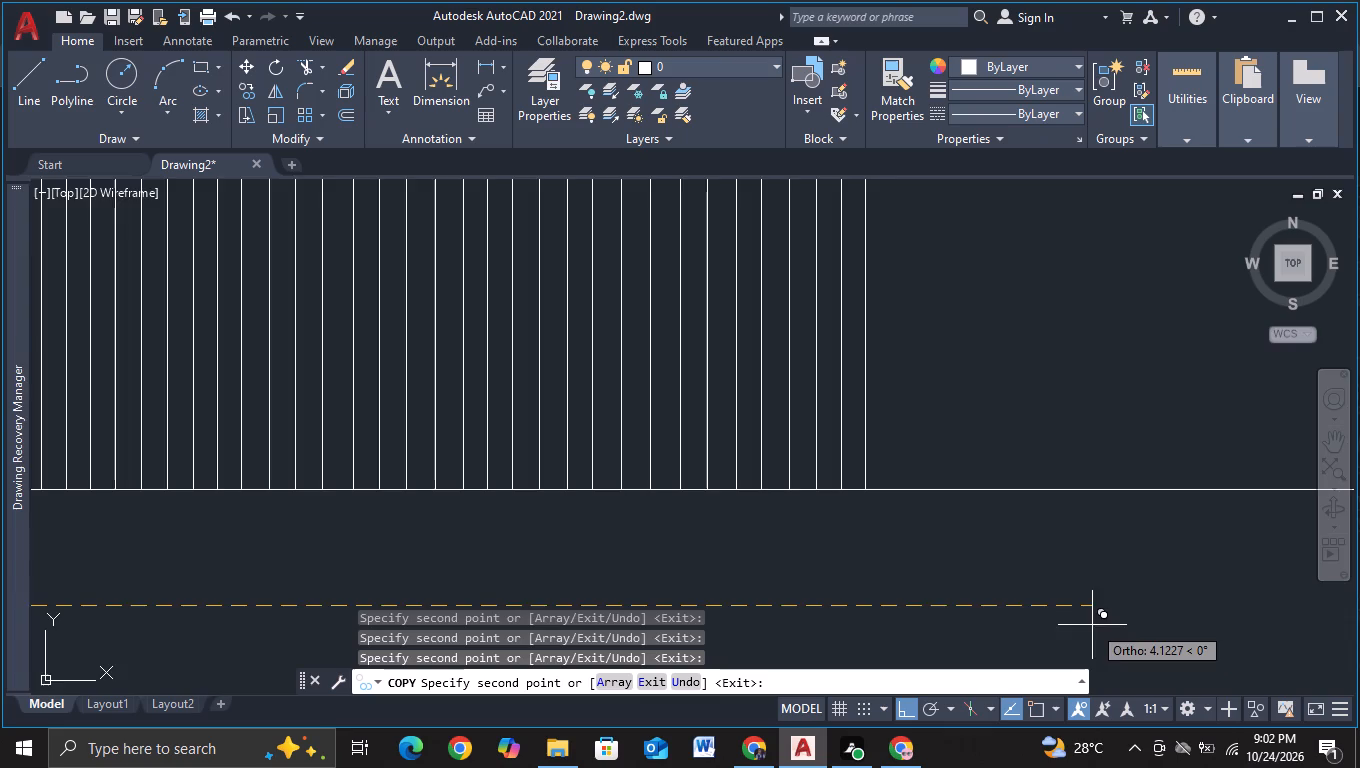
Add ten more slat copies along the topmost strip, about 0.08 apart, from about 4.21 to 4.94 from the original line.
{"action": "middle_click_drag", "start_coordinate": [1092, 625], "coordinate": [845, 639]}
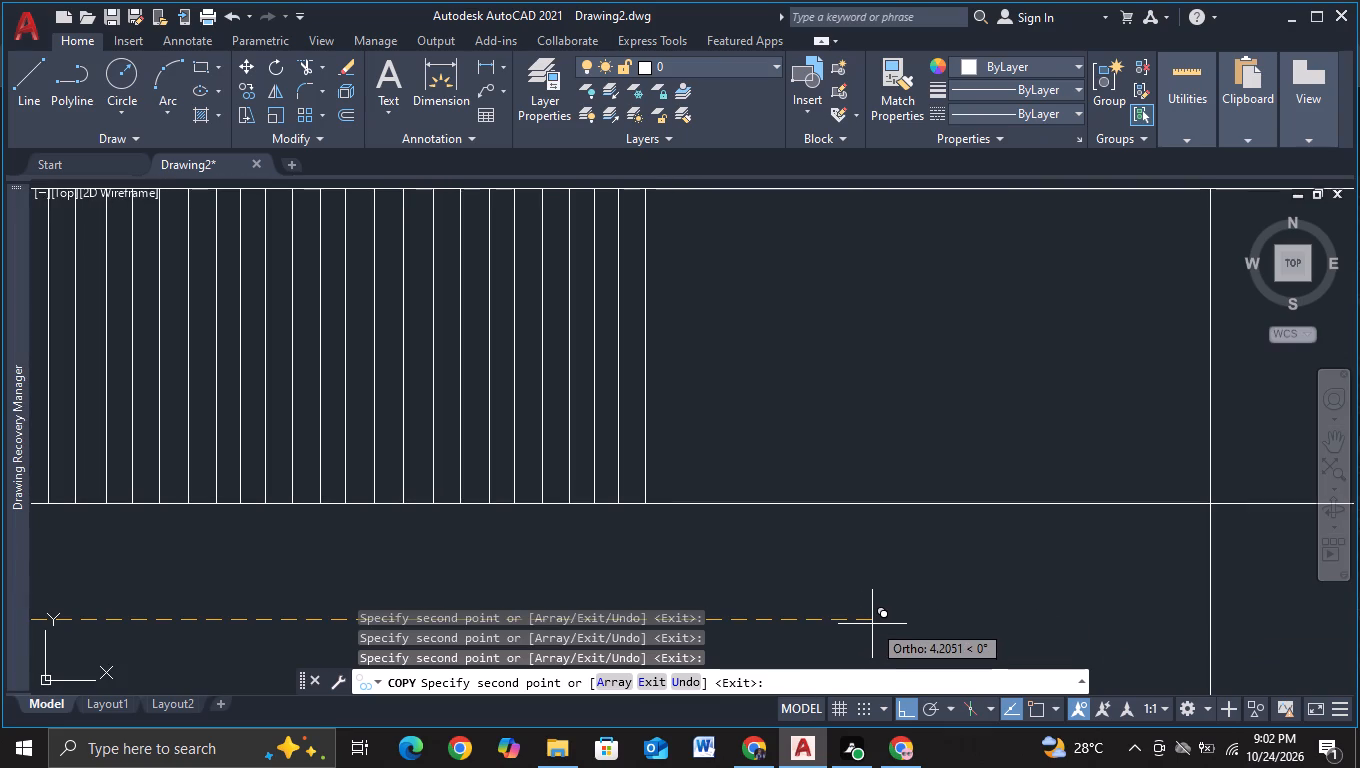
{"action": "left_click", "coordinate": [872, 624]}
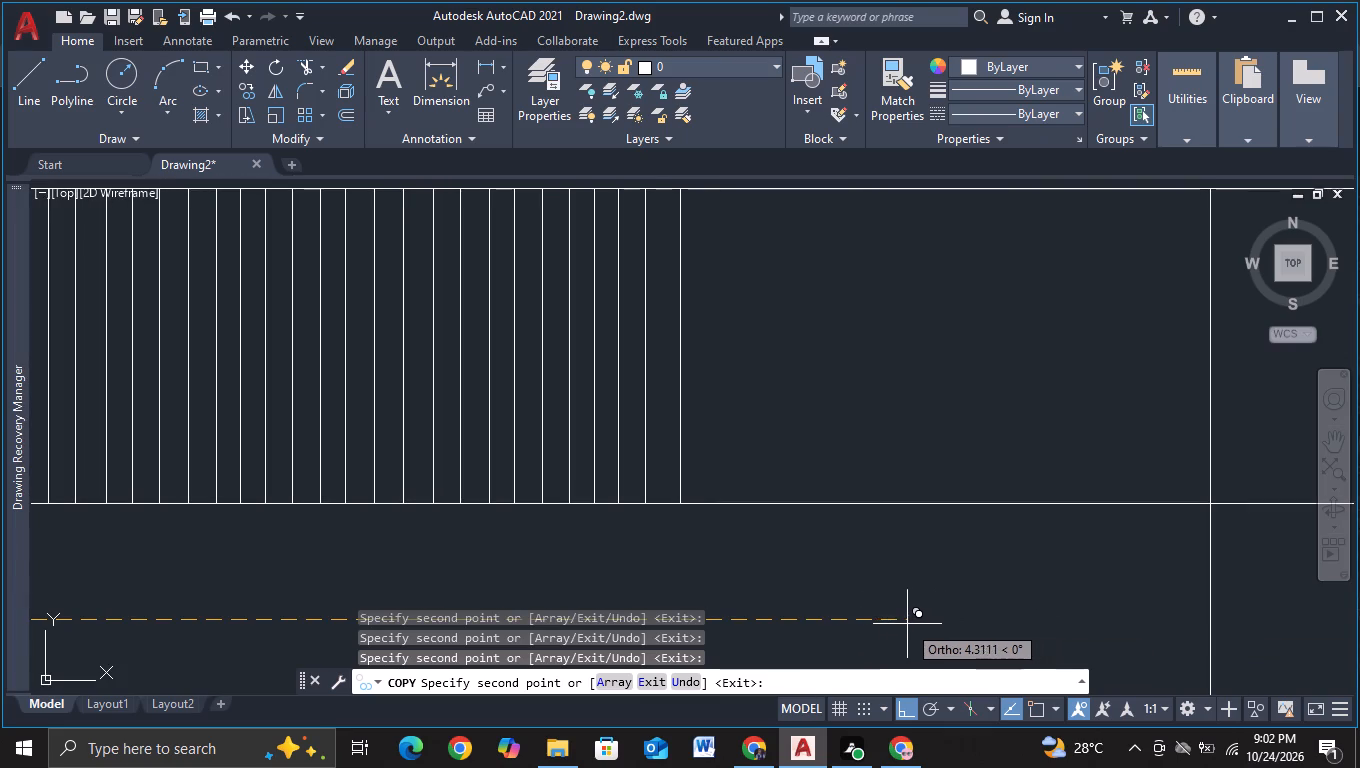
{"action": "left_click", "coordinate": [899, 624]}
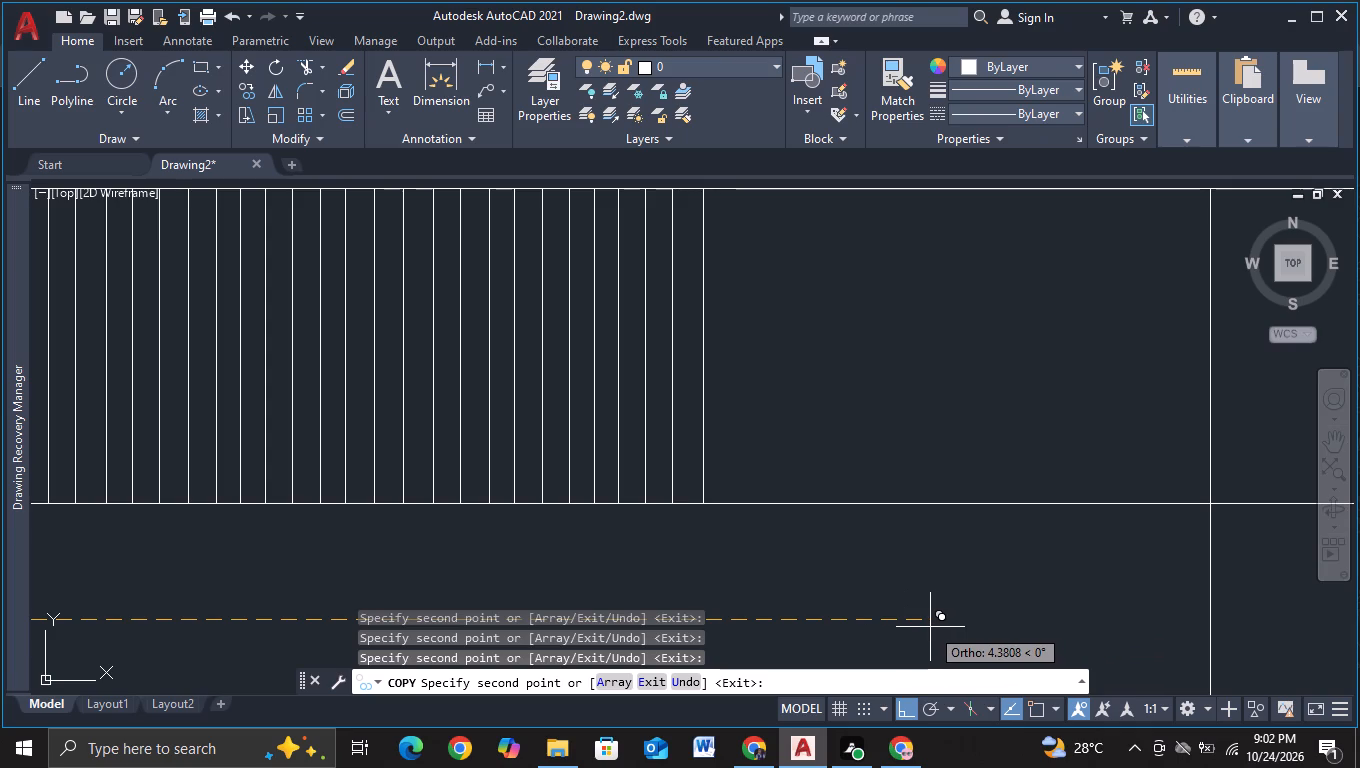
{"action": "left_click", "coordinate": [929, 627]}
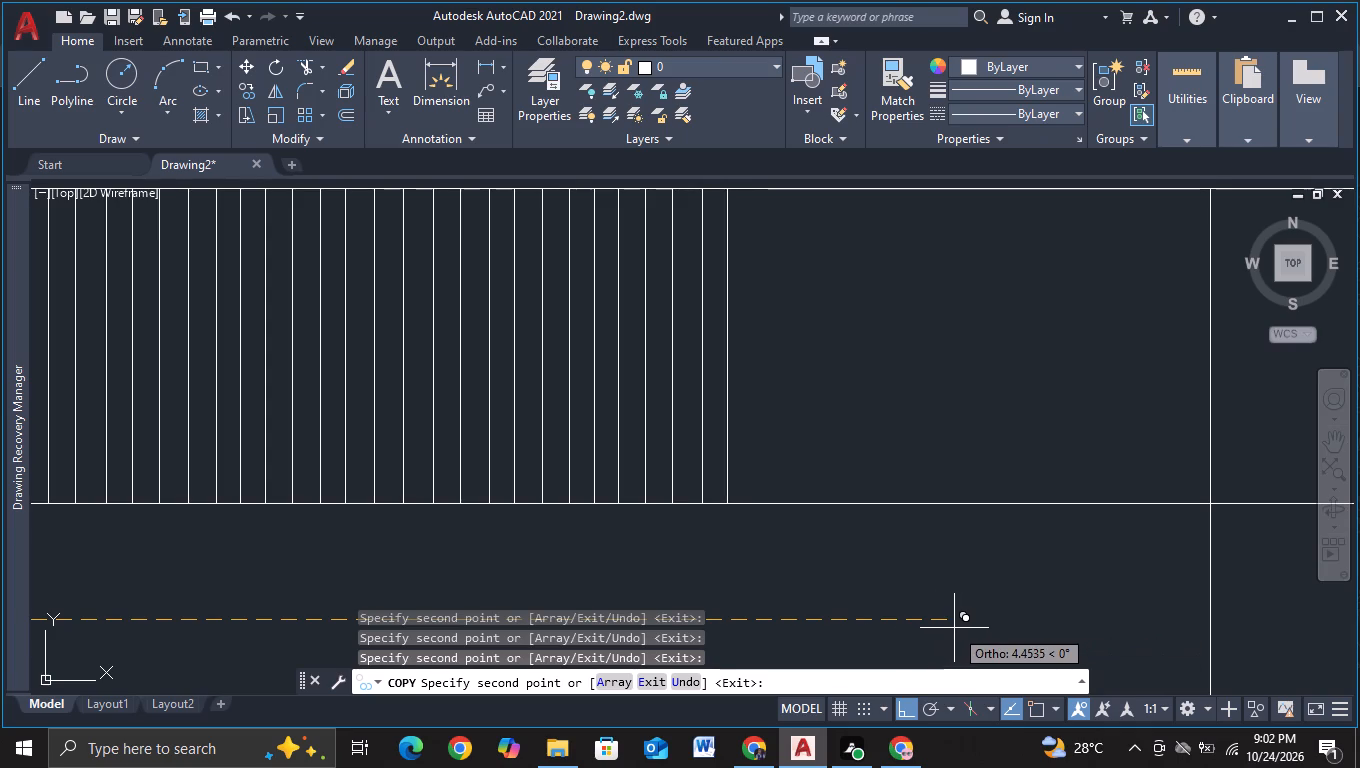
{"action": "left_click", "coordinate": [957, 628]}
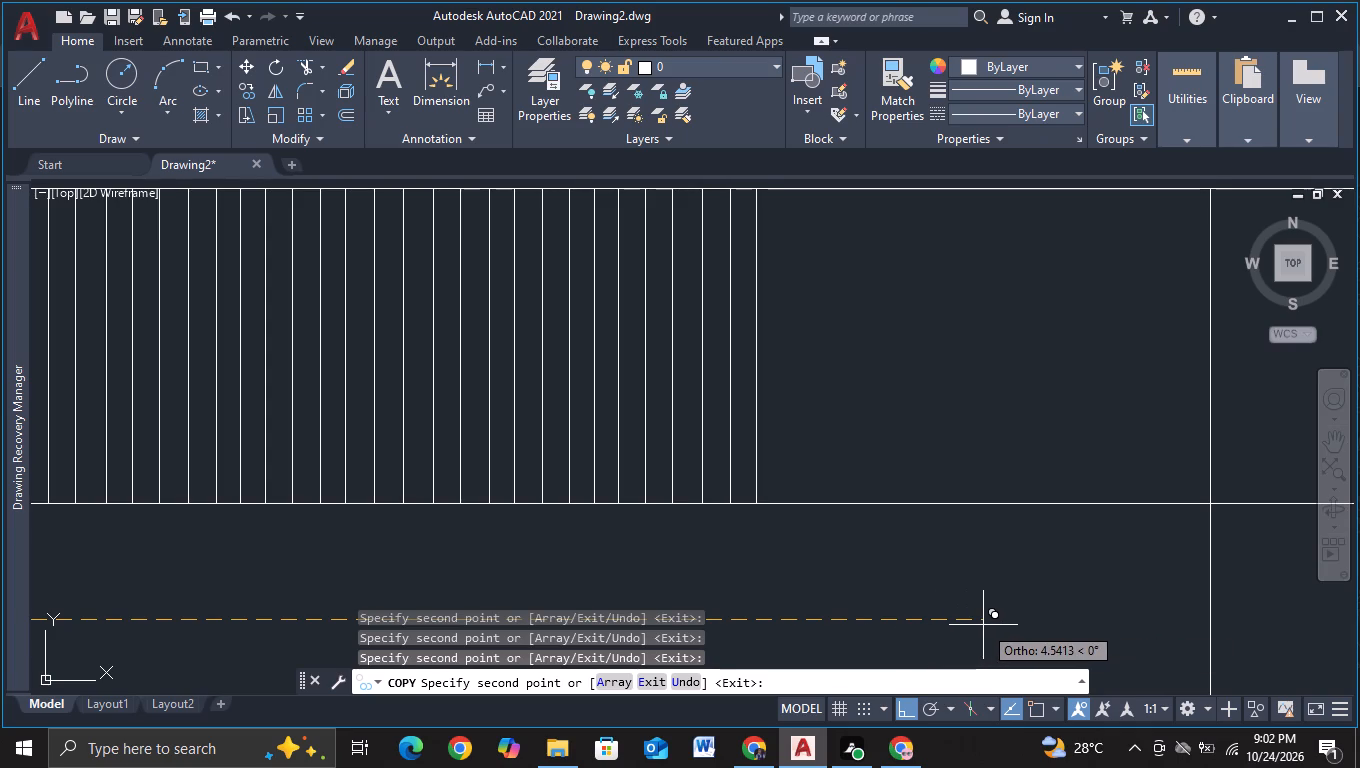
{"action": "left_click", "coordinate": [985, 625]}
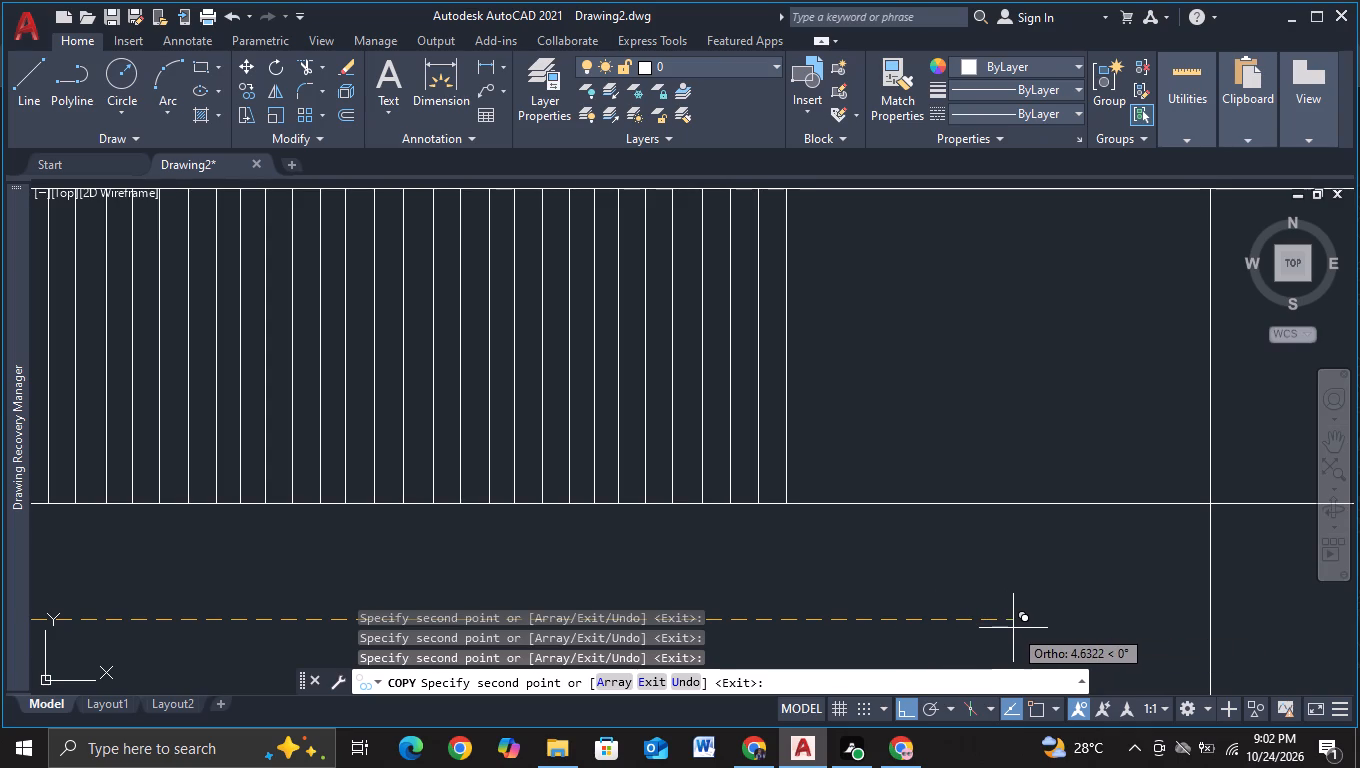
{"action": "left_click", "coordinate": [1013, 628]}
{"action": "left_click", "coordinate": [1040, 629]}
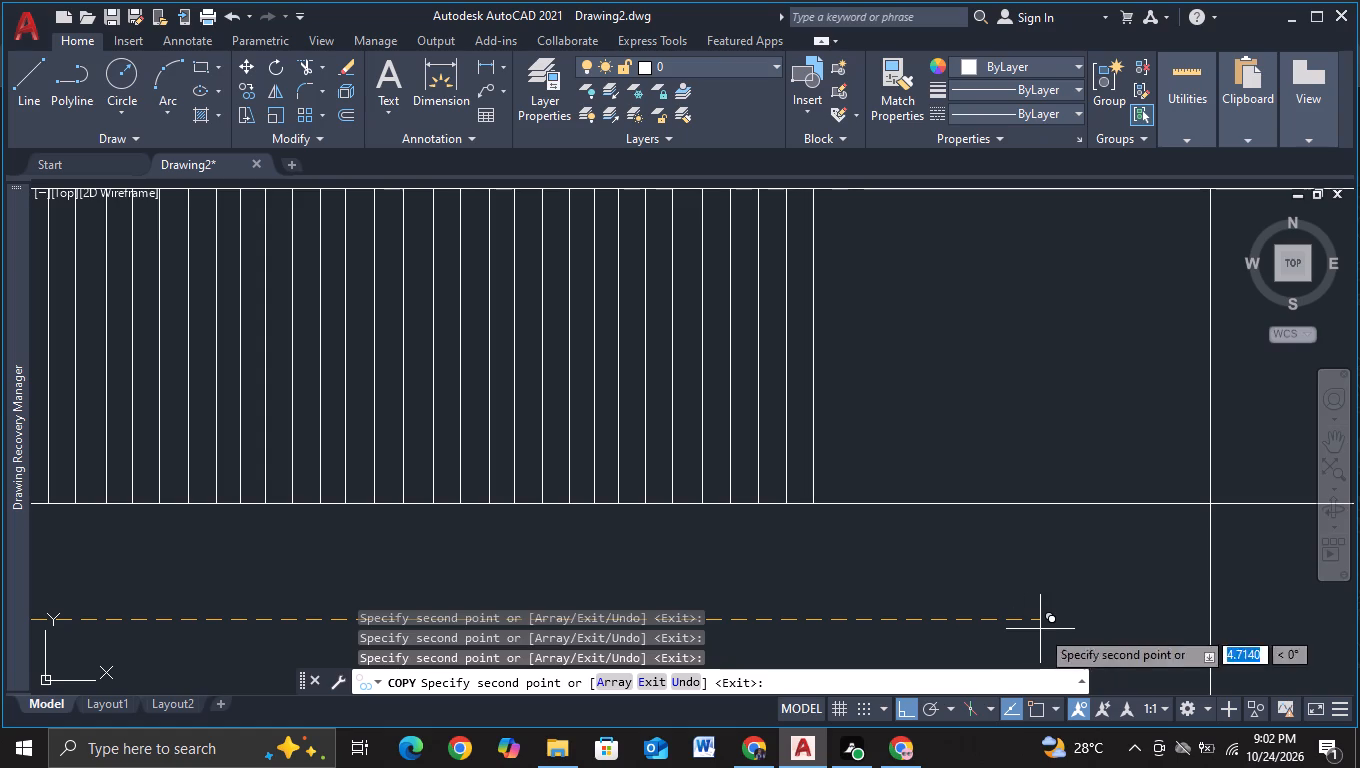
{"action": "left_click", "coordinate": [1065, 629]}
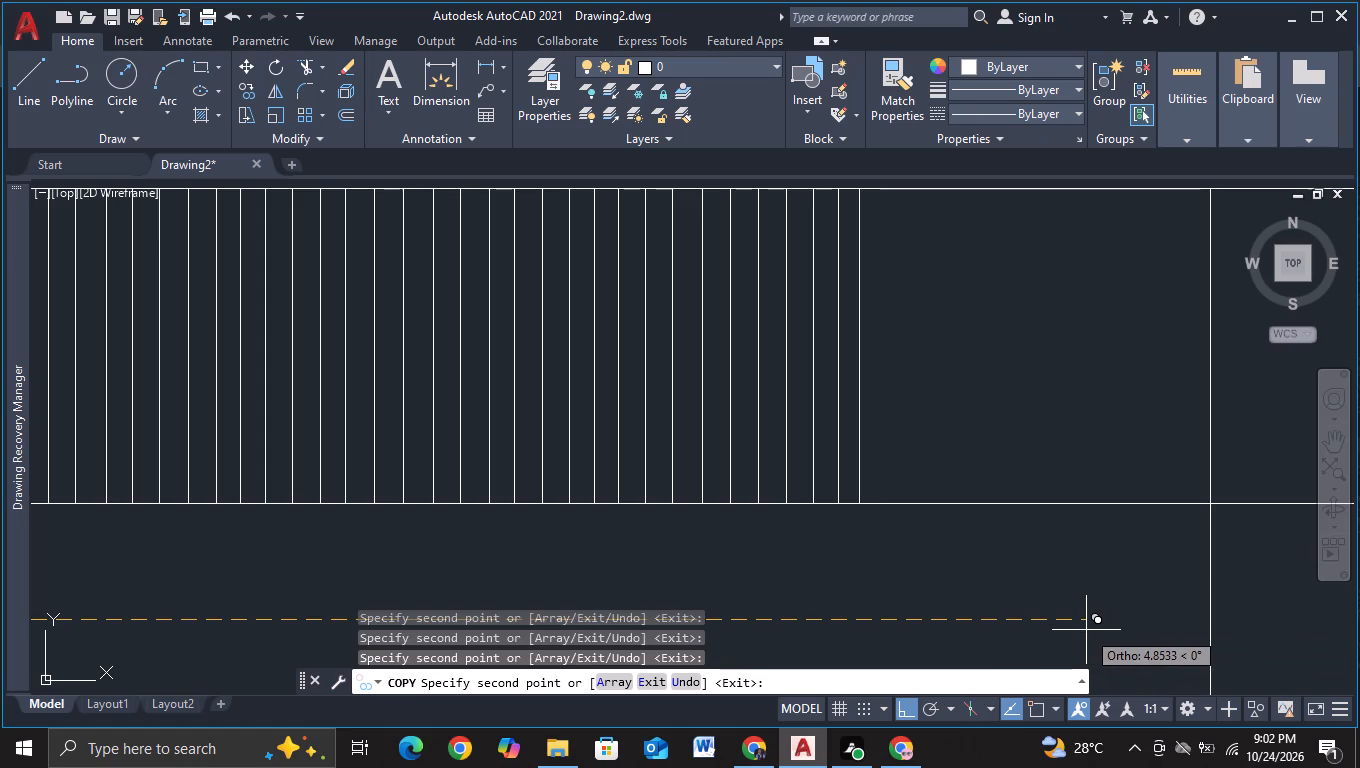
{"action": "left_click", "coordinate": [1089, 630]}
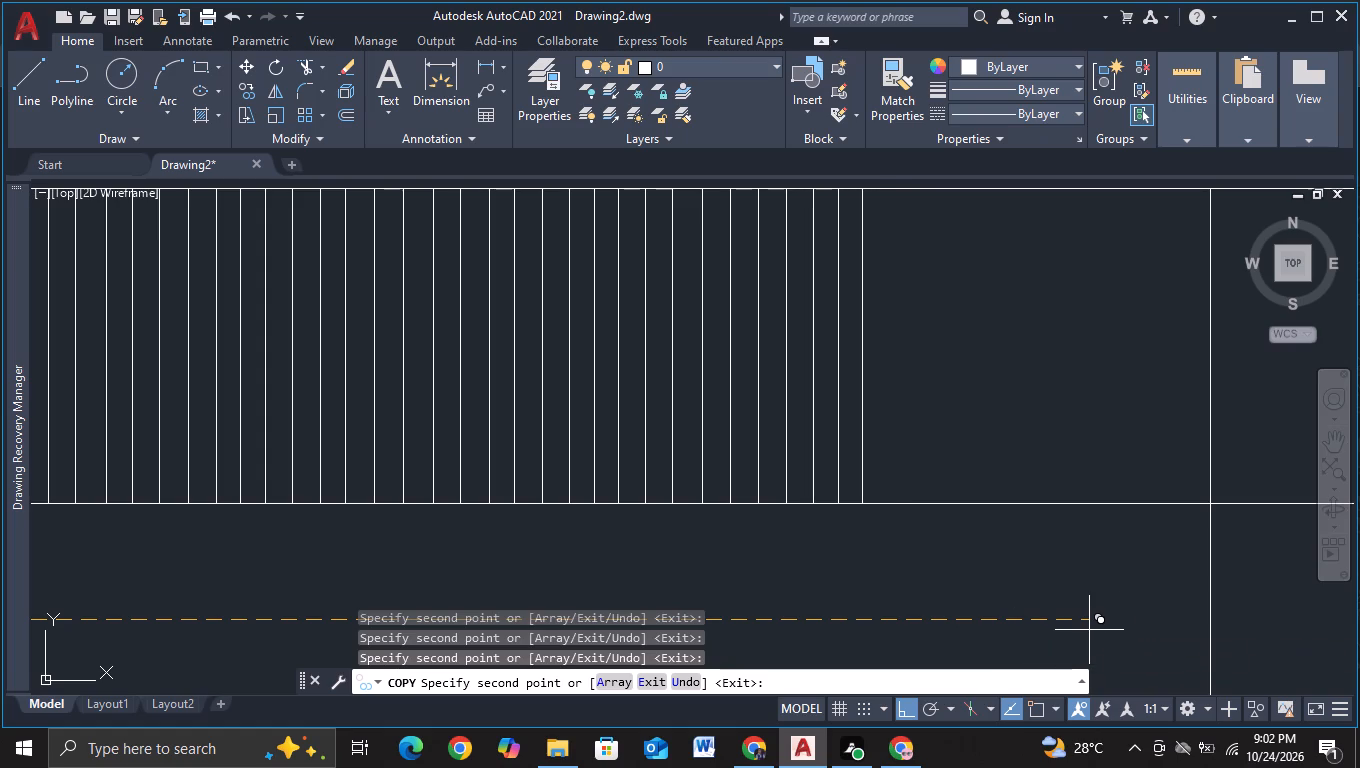
{"action": "left_click", "coordinate": [1116, 632]}
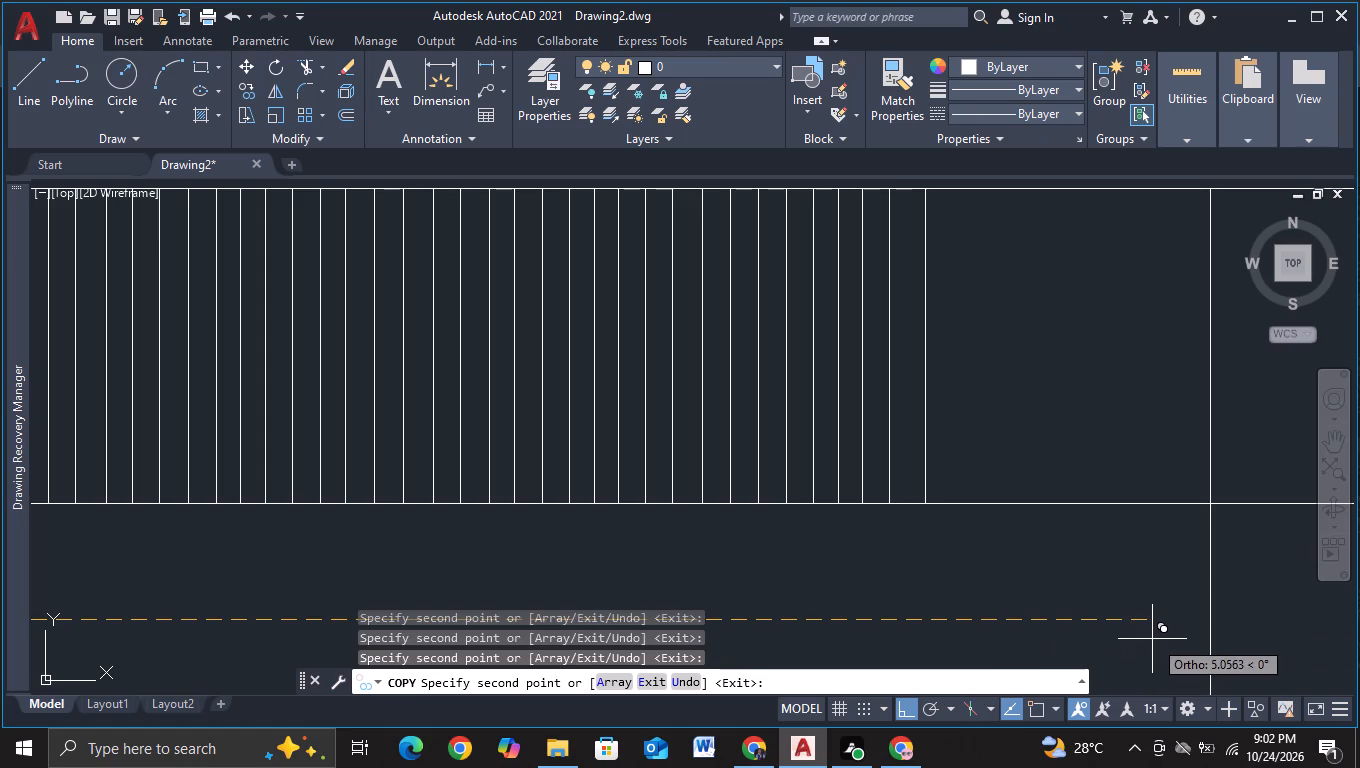
Complete the slat row up to the block's side edge with eleven more copies, from about 5.03 to 5.89 from the original line.
{"action": "left_click", "coordinate": [1145, 639]}
{"action": "left_click", "coordinate": [1173, 640]}
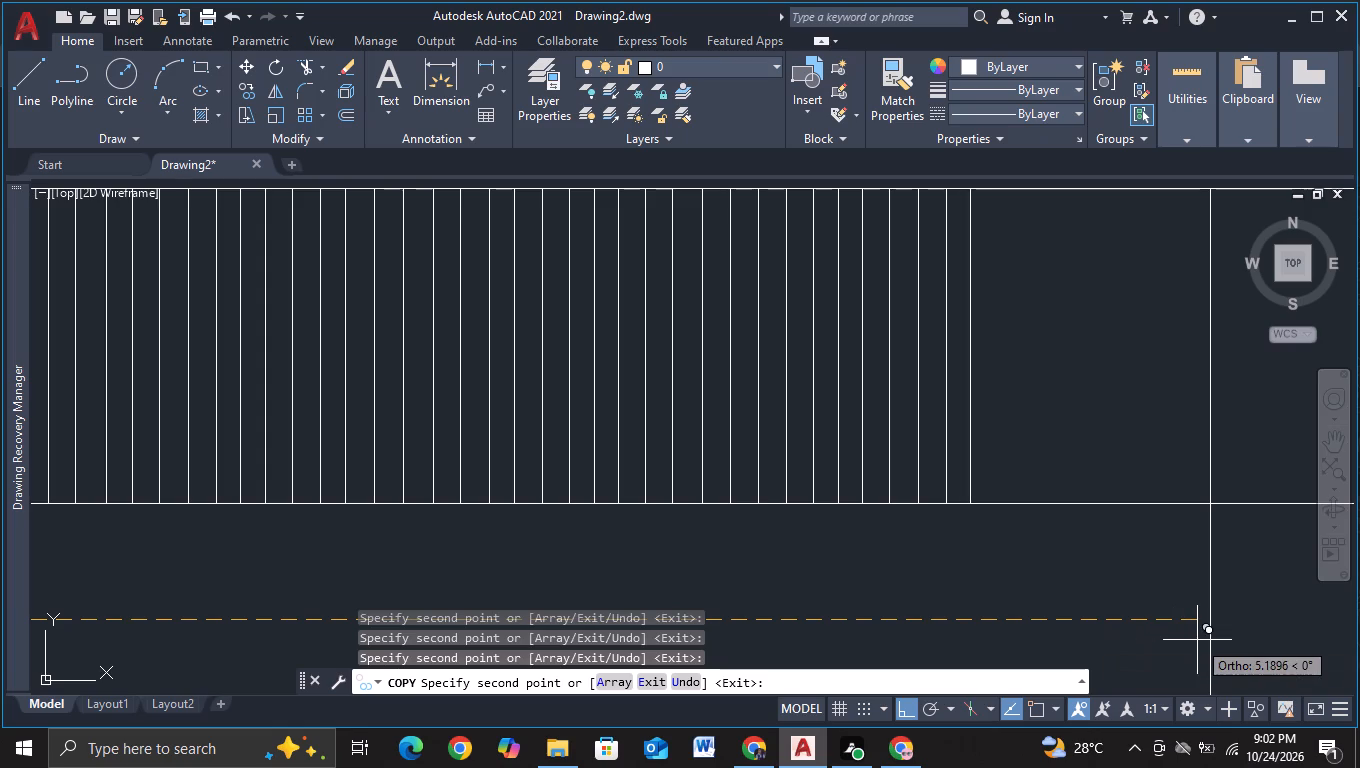
{"action": "left_click", "coordinate": [1197, 640]}
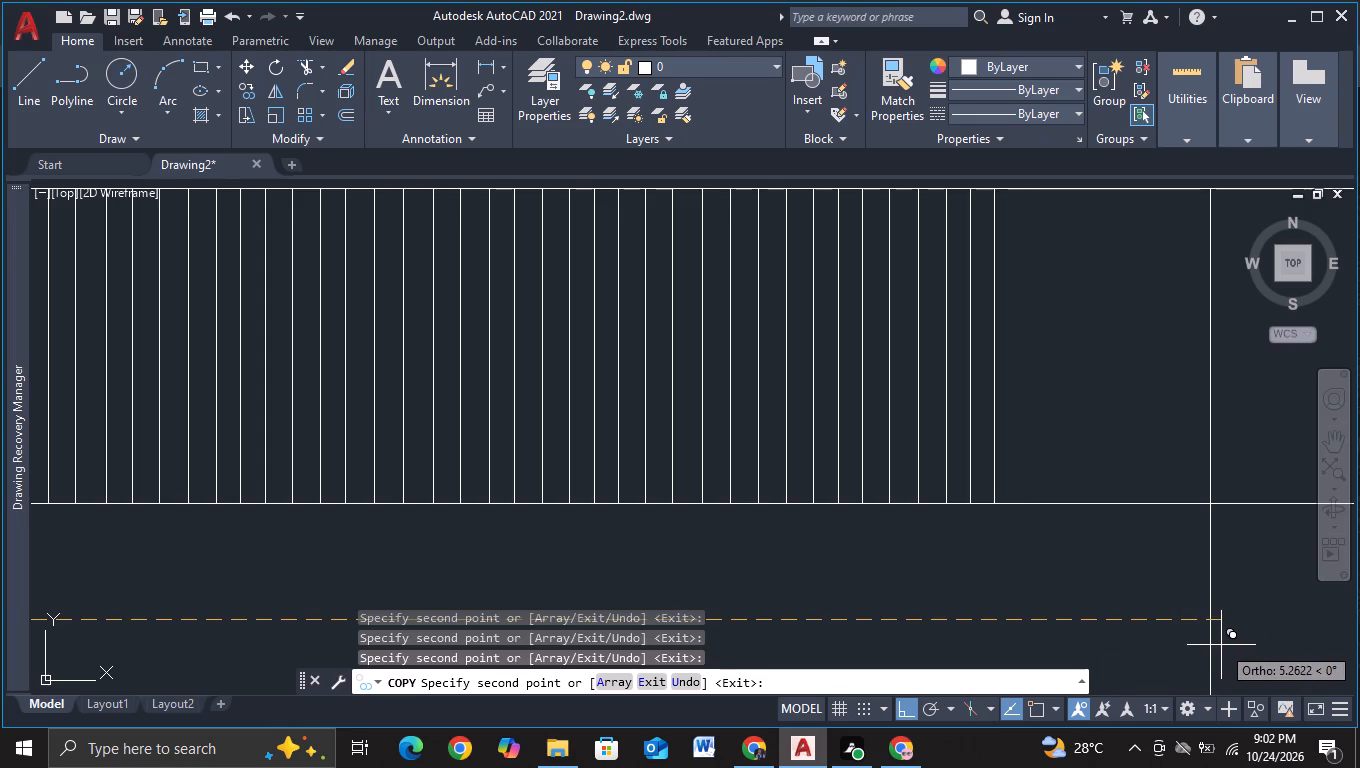
{"action": "left_click", "coordinate": [1223, 645]}
{"action": "left_click", "coordinate": [1249, 644]}
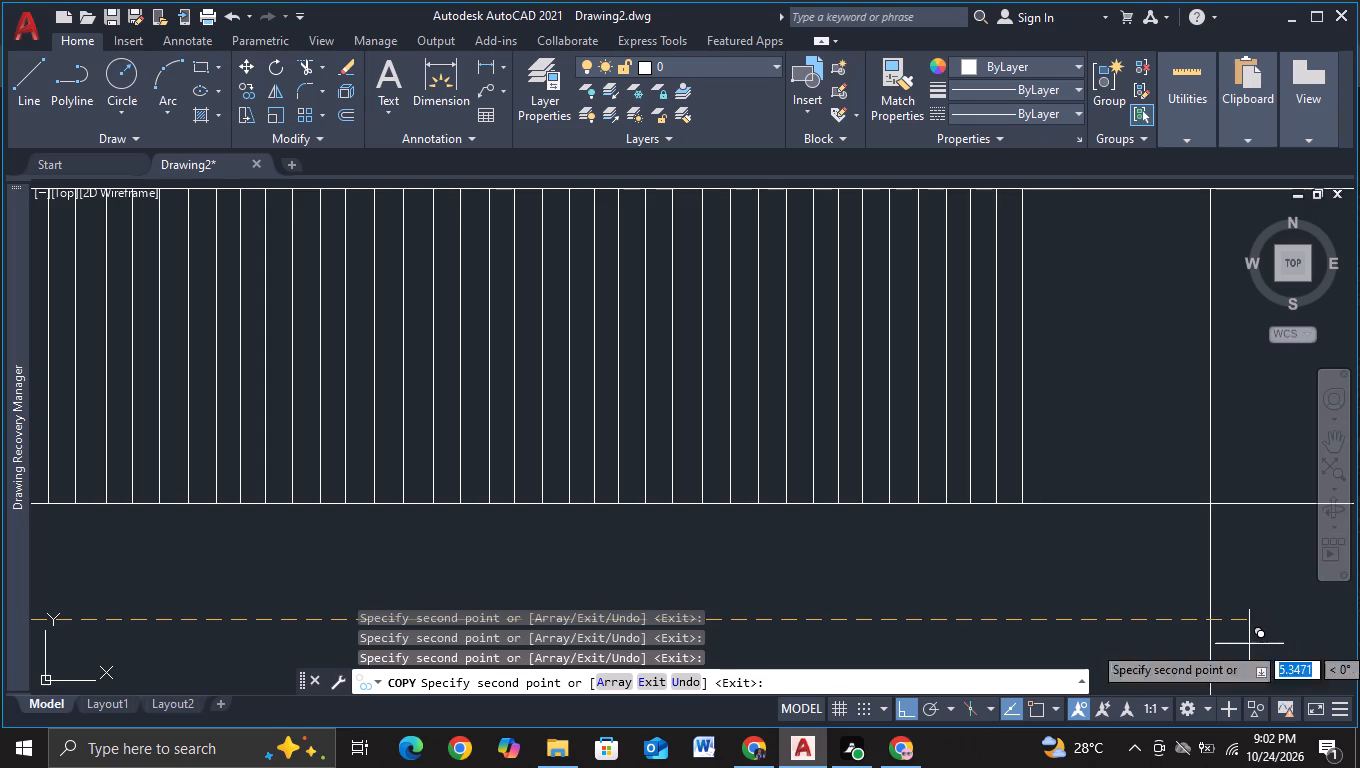
{"action": "left_click", "coordinate": [1278, 647]}
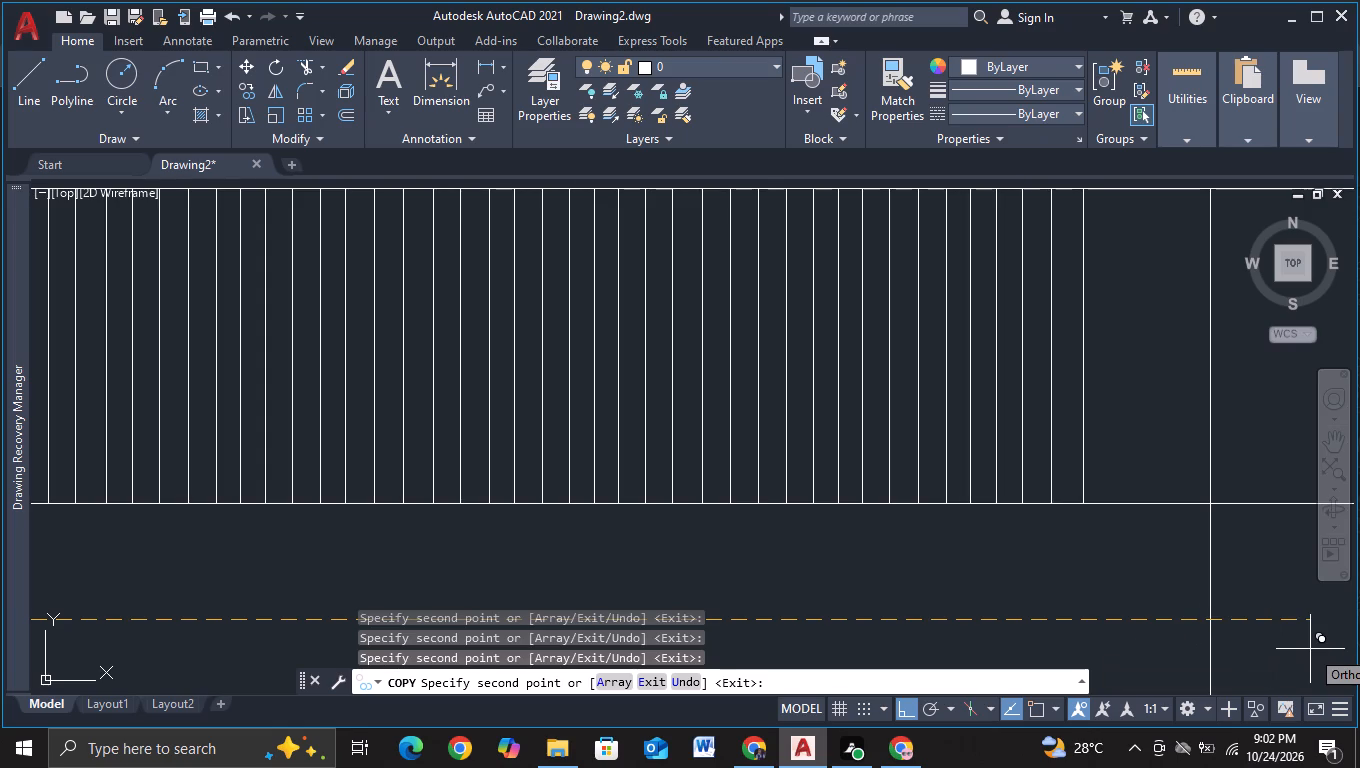
{"action": "left_click", "coordinate": [1308, 649]}
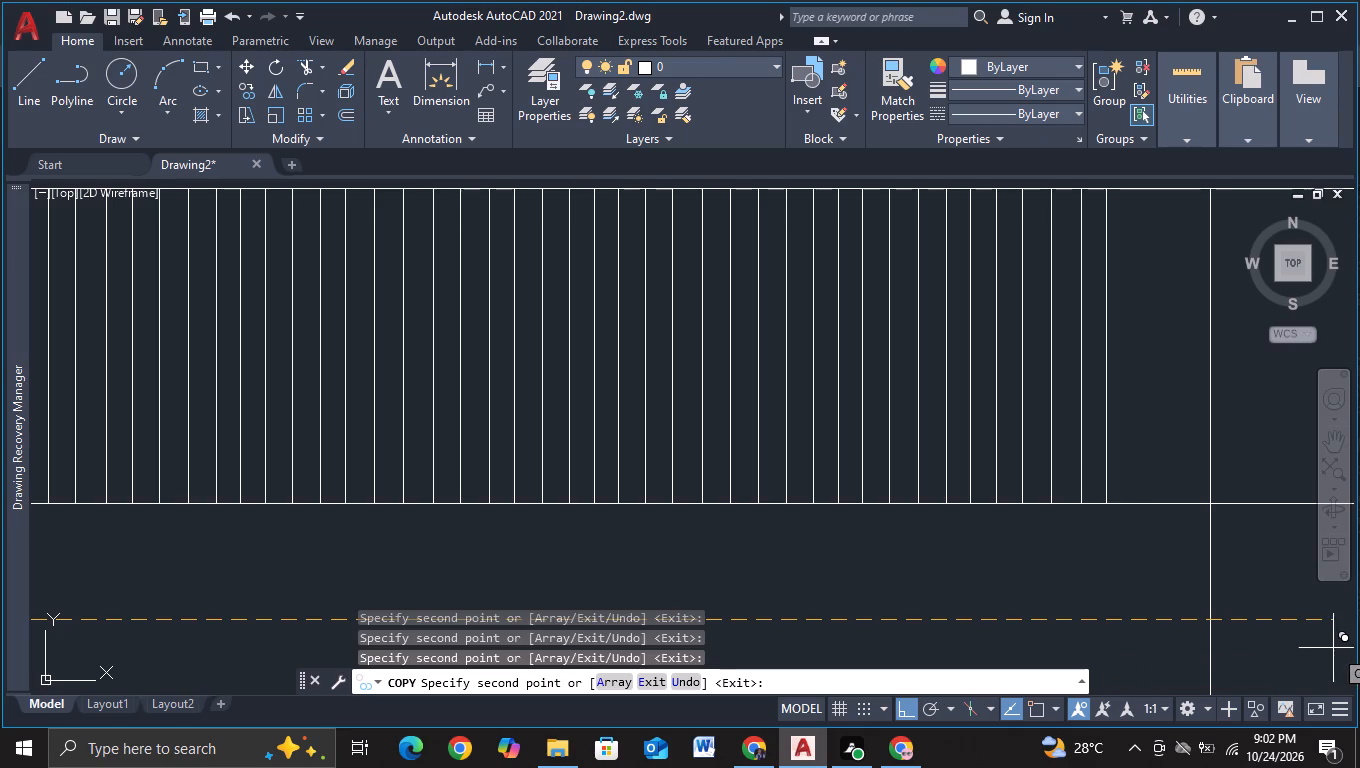
{"action": "left_click", "coordinate": [1337, 653]}
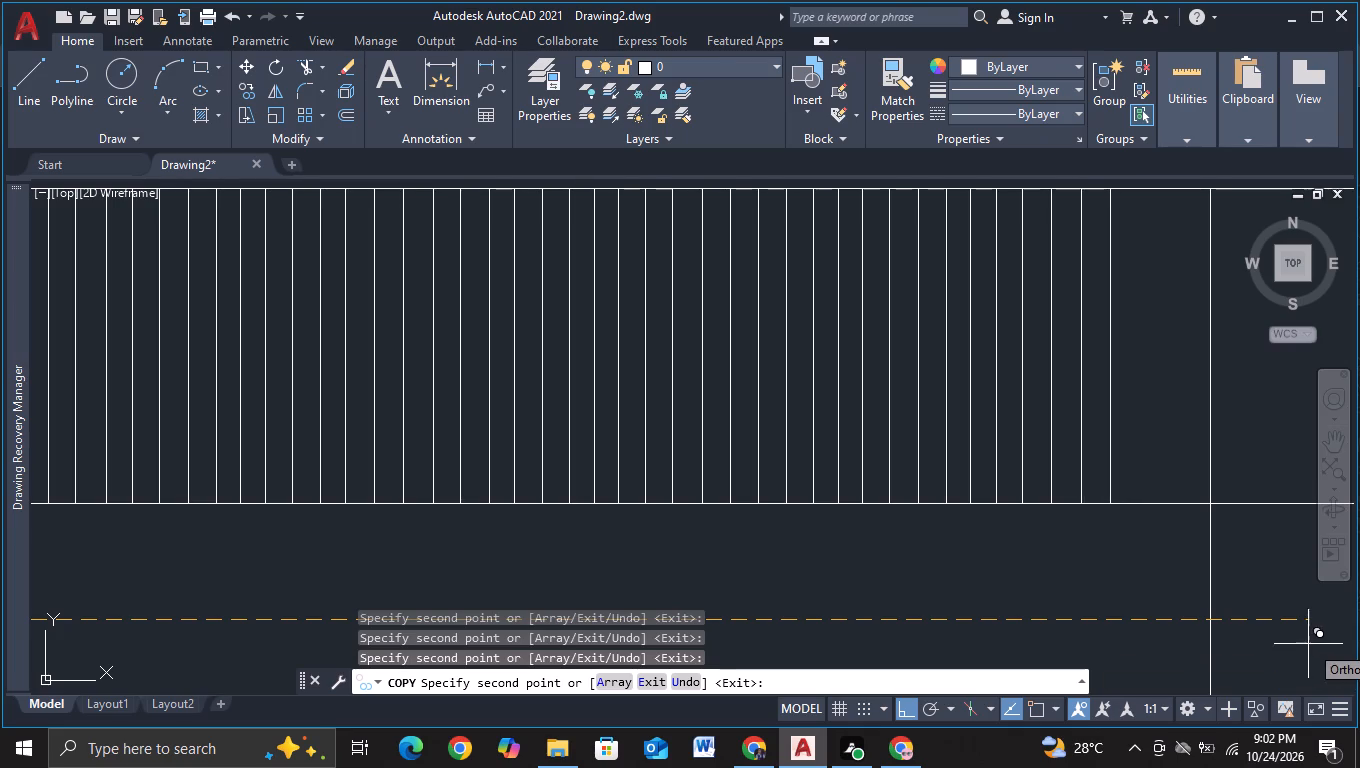
{"action": "middle_click_drag", "start_coordinate": [1308, 644], "coordinate": [953, 647]}
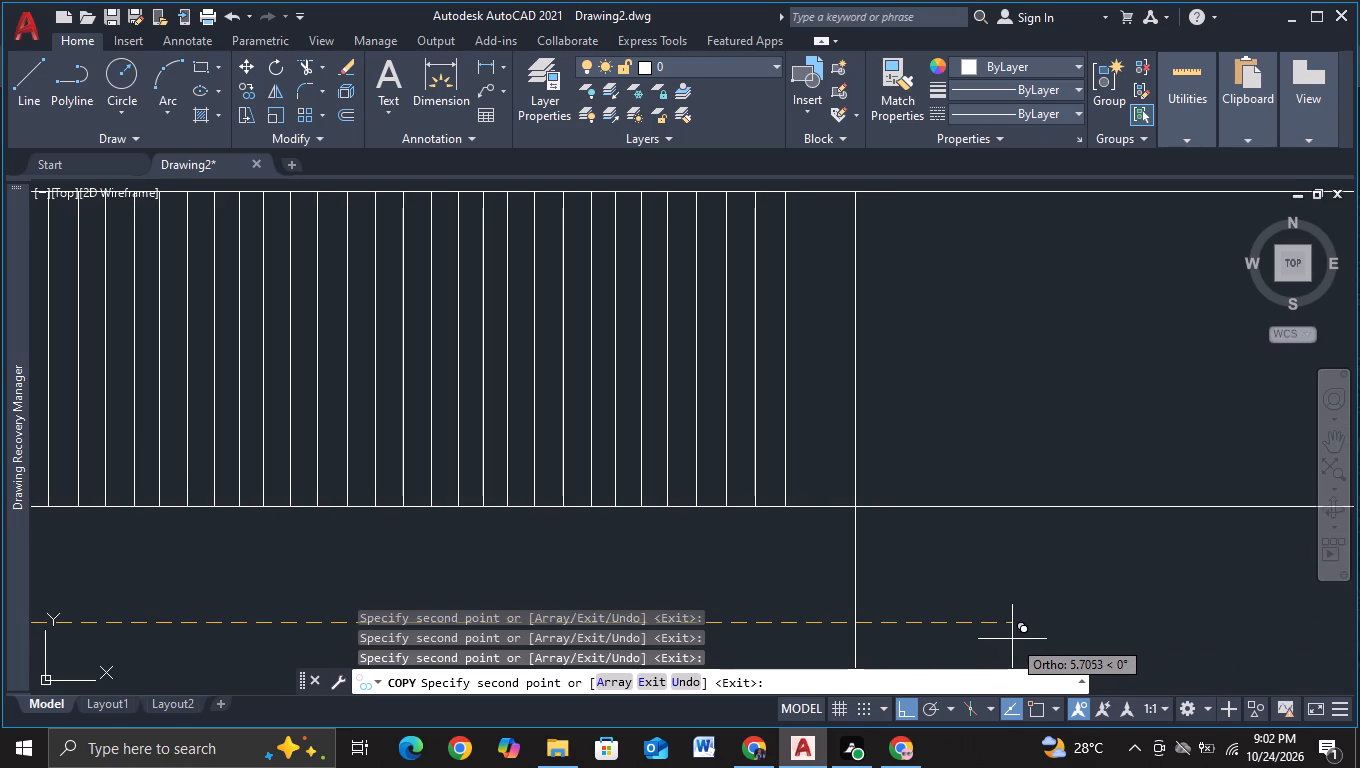
{"action": "left_click", "coordinate": [1012, 639]}
{"action": "left_click", "coordinate": [1040, 639]}
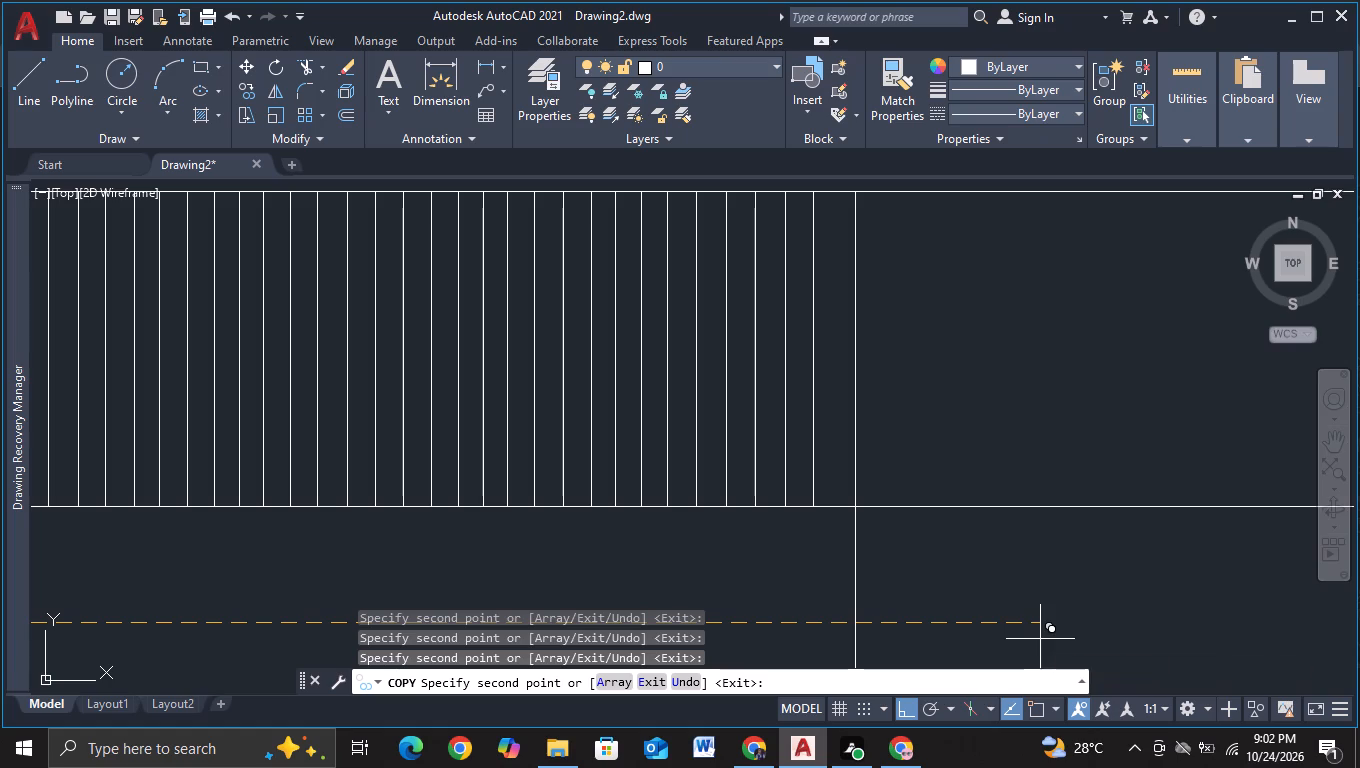
{"action": "left_click", "coordinate": [1074, 639]}
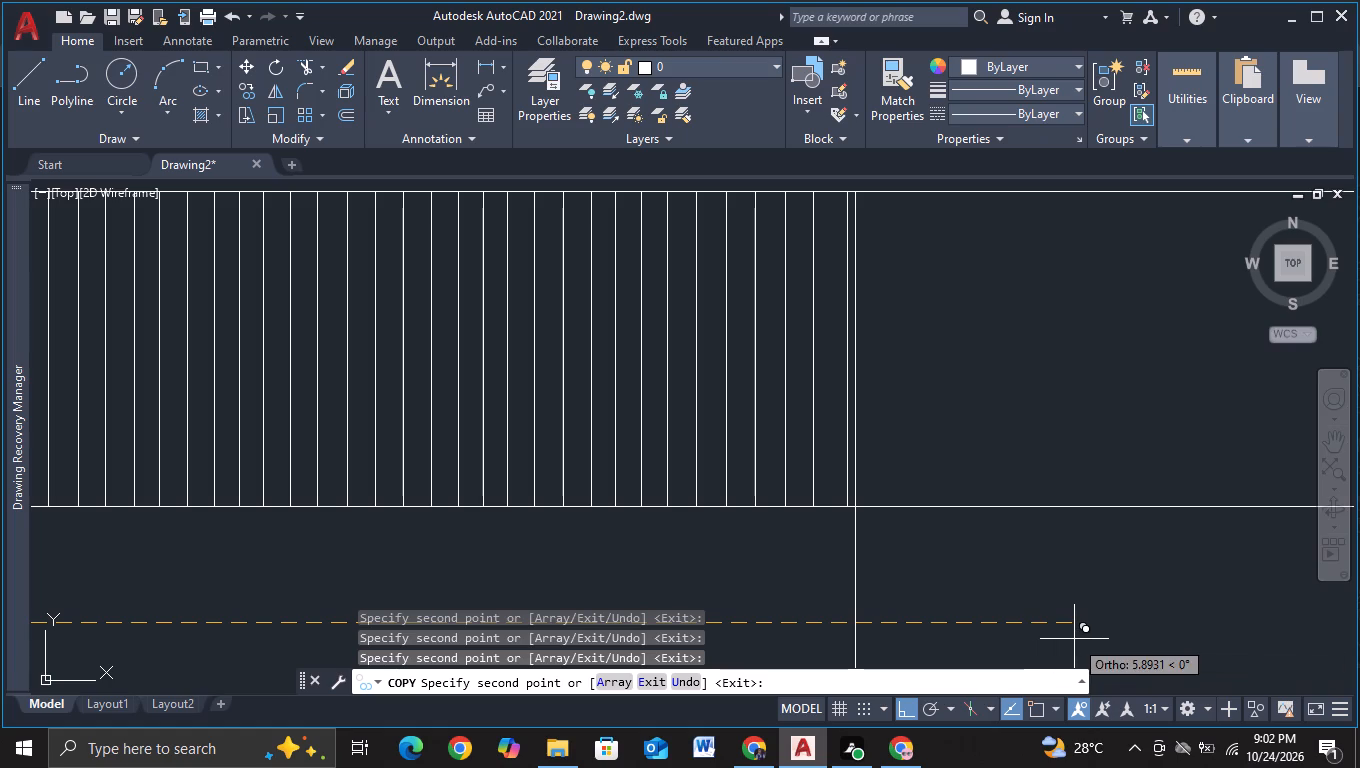
{"action": "key", "text": "Escape"}
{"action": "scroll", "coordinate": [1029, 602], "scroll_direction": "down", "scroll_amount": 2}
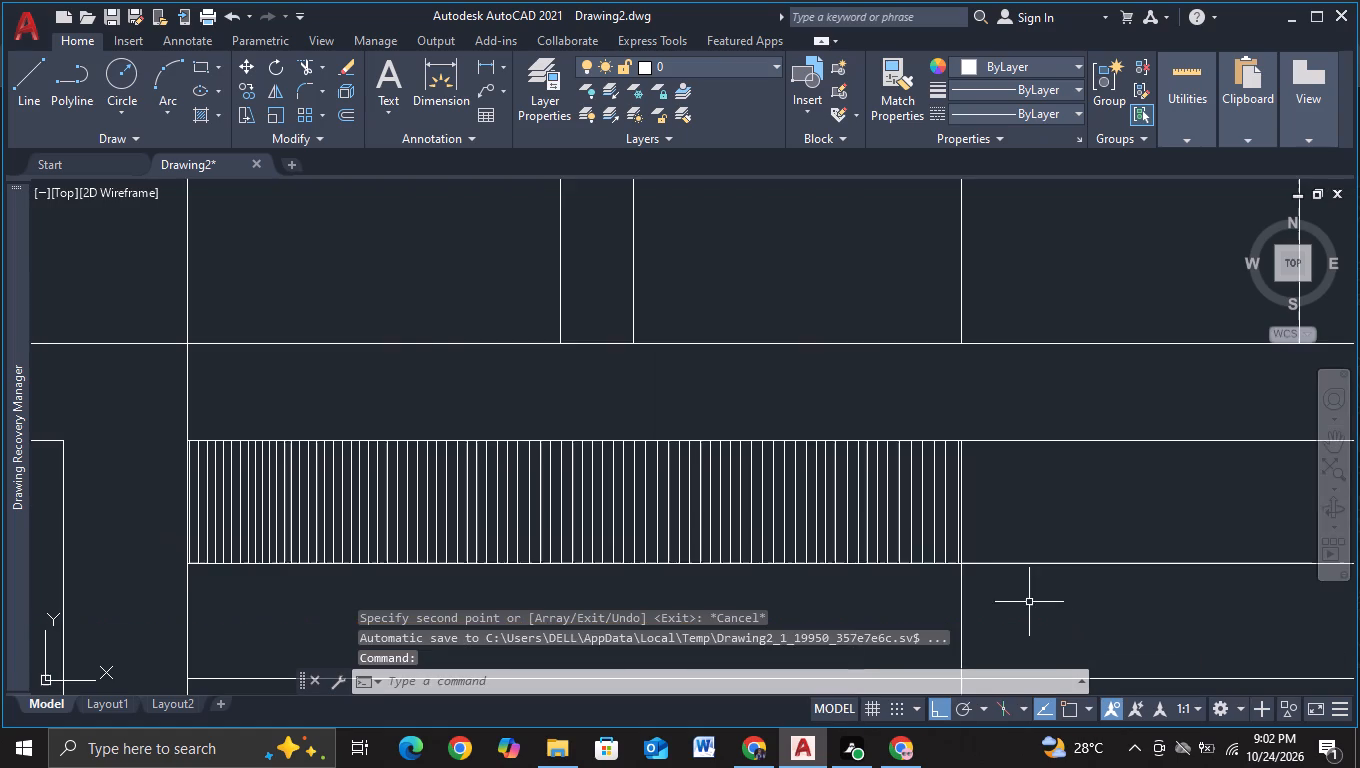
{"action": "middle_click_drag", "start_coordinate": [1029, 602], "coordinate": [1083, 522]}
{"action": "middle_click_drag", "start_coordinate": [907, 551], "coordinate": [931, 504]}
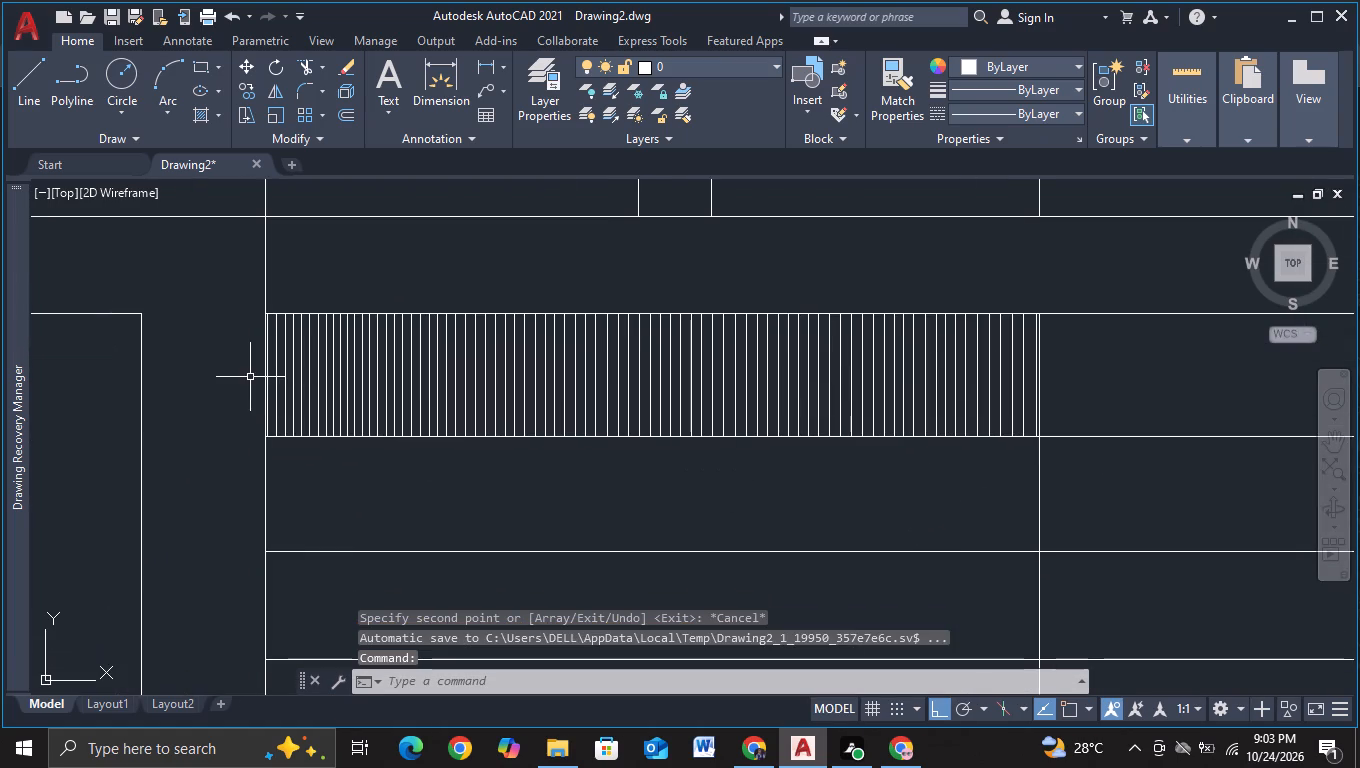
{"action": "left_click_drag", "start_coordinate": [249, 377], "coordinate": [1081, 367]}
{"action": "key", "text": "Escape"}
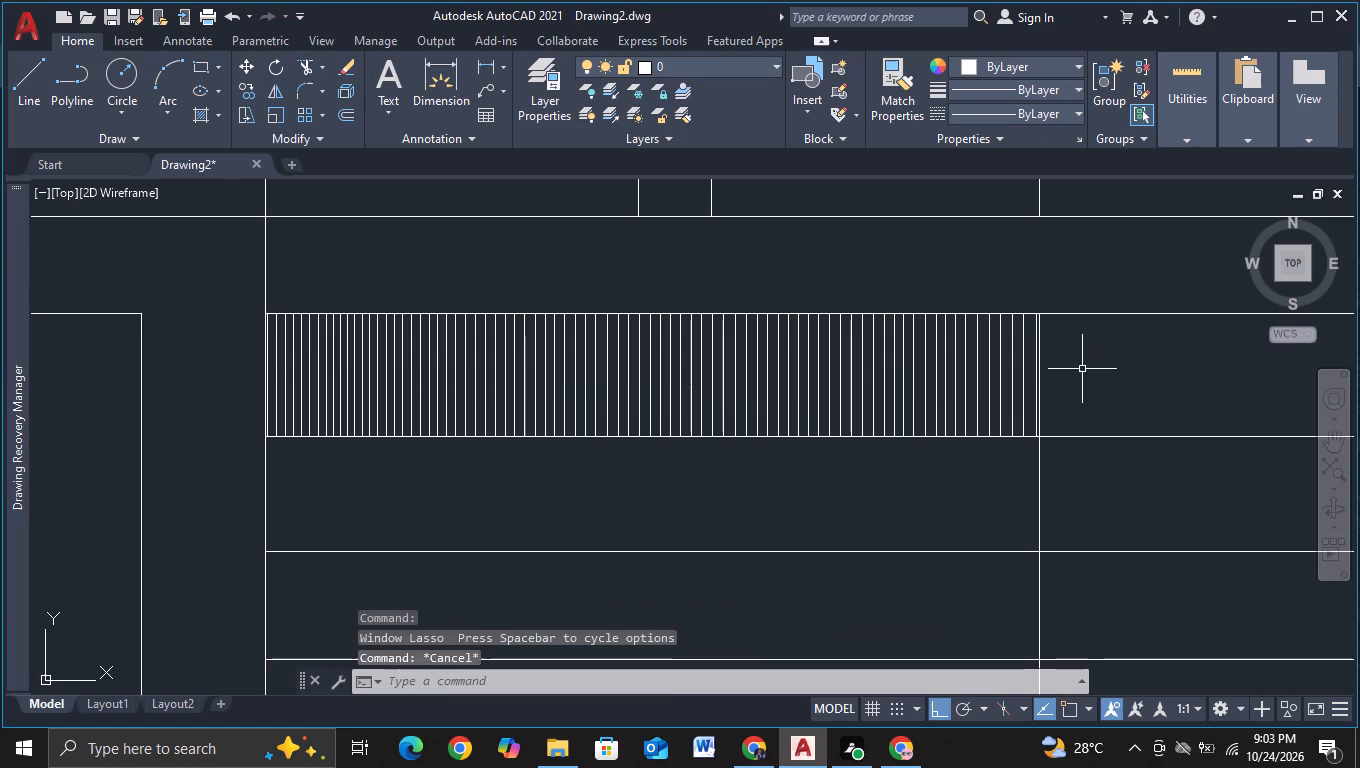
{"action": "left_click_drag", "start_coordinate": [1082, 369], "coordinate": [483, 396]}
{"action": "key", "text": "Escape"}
Copy all slats of the topmost strip, excluding the block's side edges, about 1.8 straight down onto the third strip.
{"action": "scroll", "coordinate": [1105, 404], "scroll_direction": "up", "scroll_amount": 2}
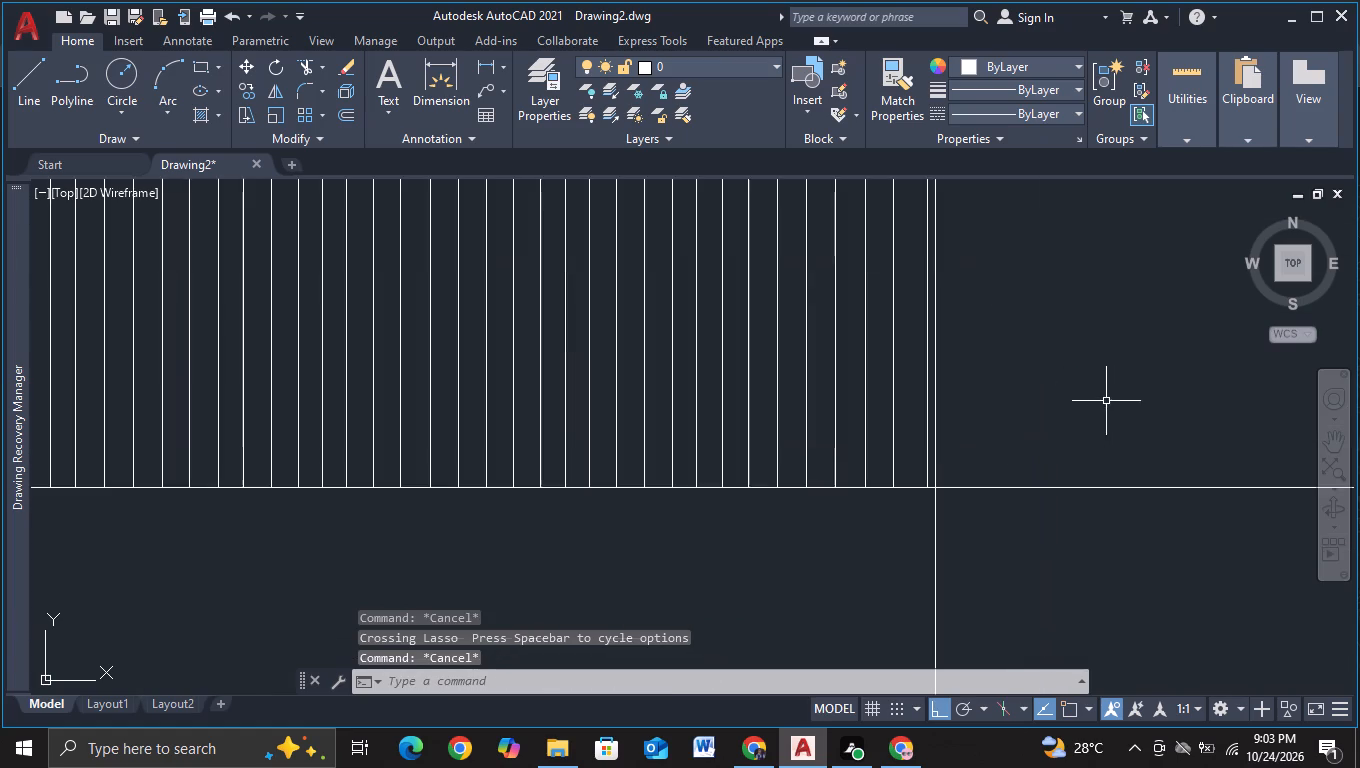
{"action": "scroll", "coordinate": [951, 400], "scroll_direction": "up", "scroll_amount": 2}
{"action": "left_click", "coordinate": [897, 402]}
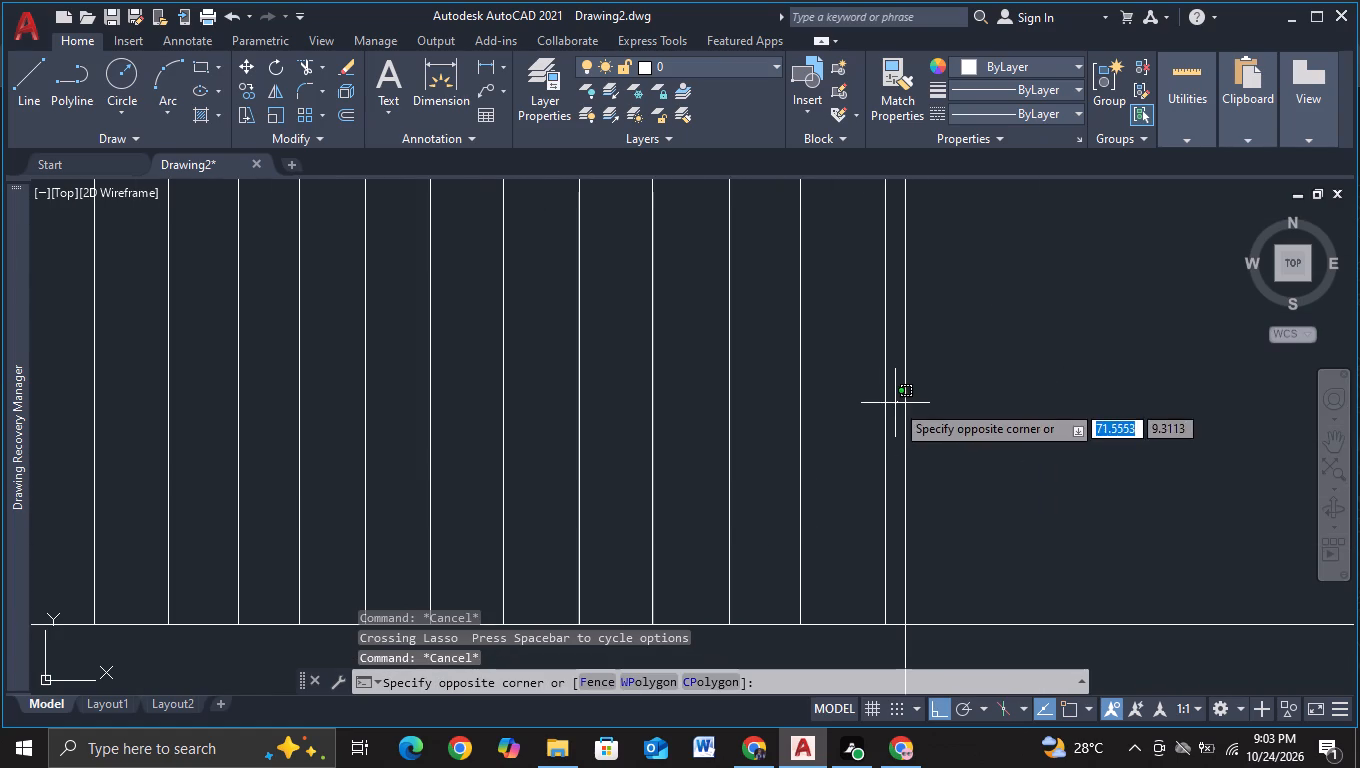
{"action": "scroll", "coordinate": [726, 403], "scroll_direction": "down", "scroll_amount": 4}
{"action": "middle_click_drag", "start_coordinate": [726, 403], "coordinate": [1057, 413]}
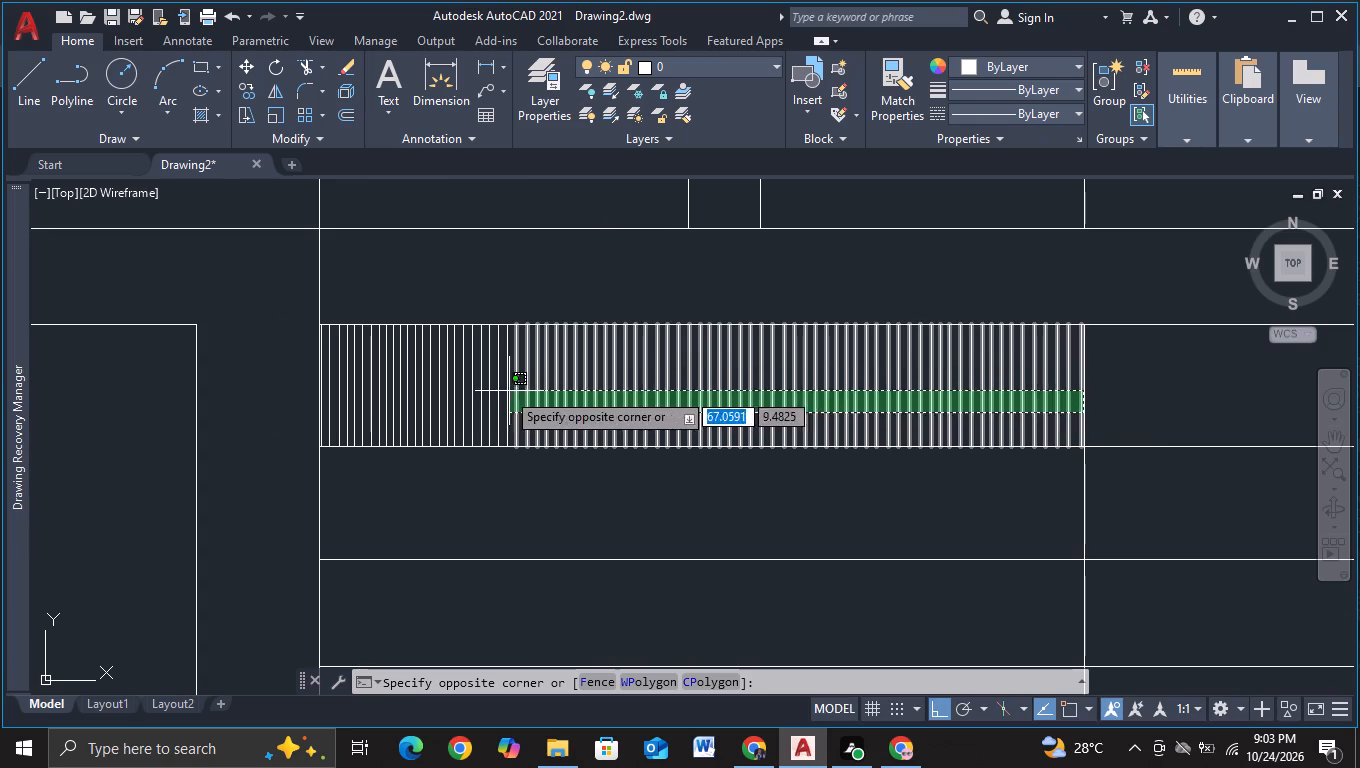
{"action": "middle_click_drag", "start_coordinate": [357, 397], "coordinate": [717, 423]}
{"action": "scroll", "coordinate": [462, 389], "scroll_direction": "down", "scroll_amount": 1}
{"action": "scroll", "coordinate": [717, 423], "scroll_direction": "up", "scroll_amount": 4}
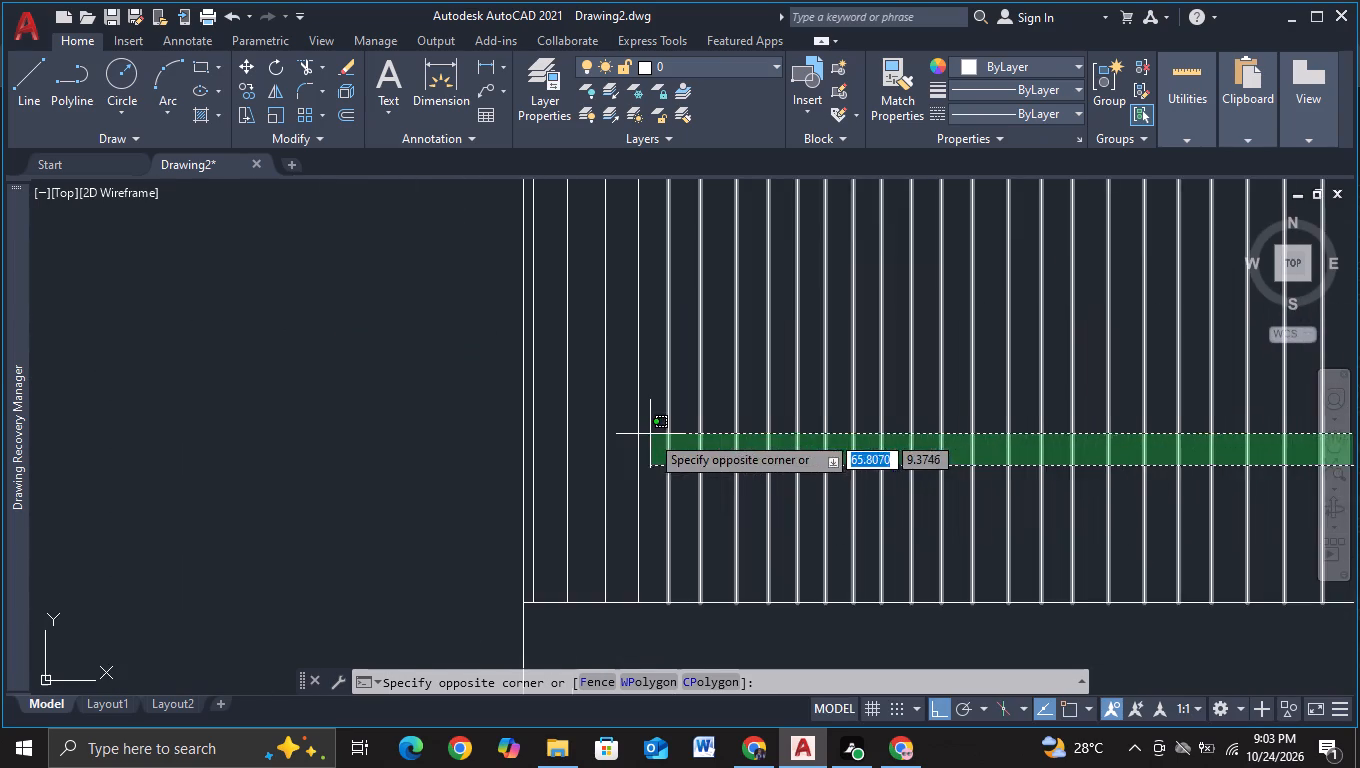
{"action": "scroll", "coordinate": [610, 437], "scroll_direction": "up", "scroll_amount": 3}
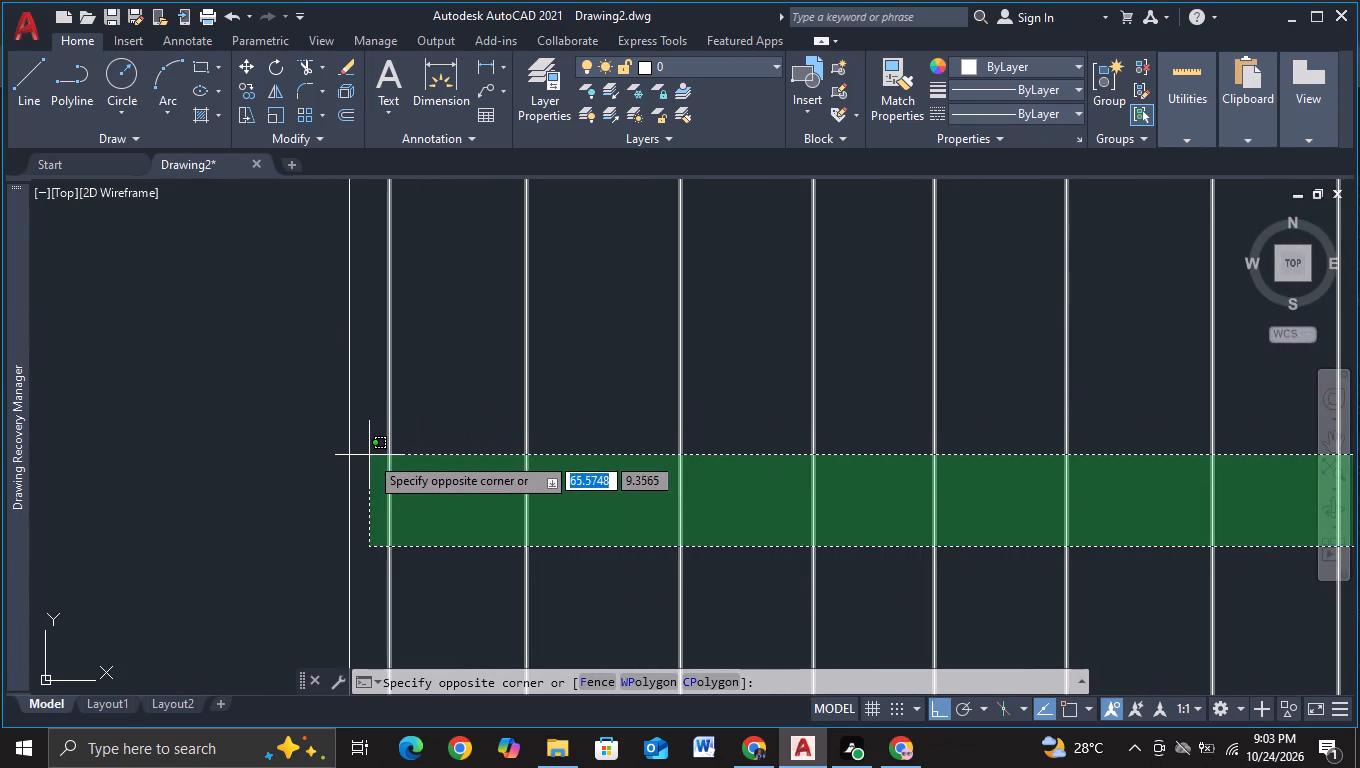
{"action": "left_click", "coordinate": [369, 455]}
{"action": "key", "text": "c"}
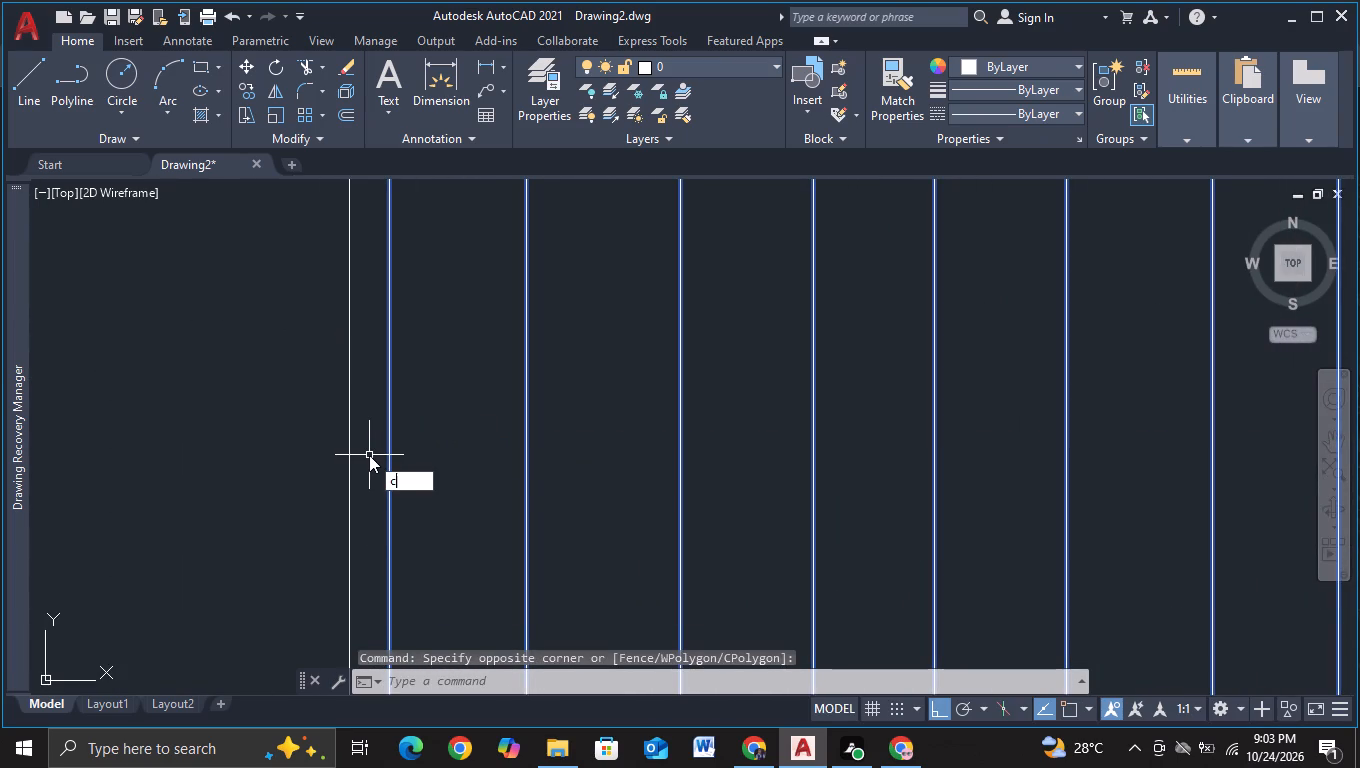
{"action": "left_click", "coordinate": [483, 521]}
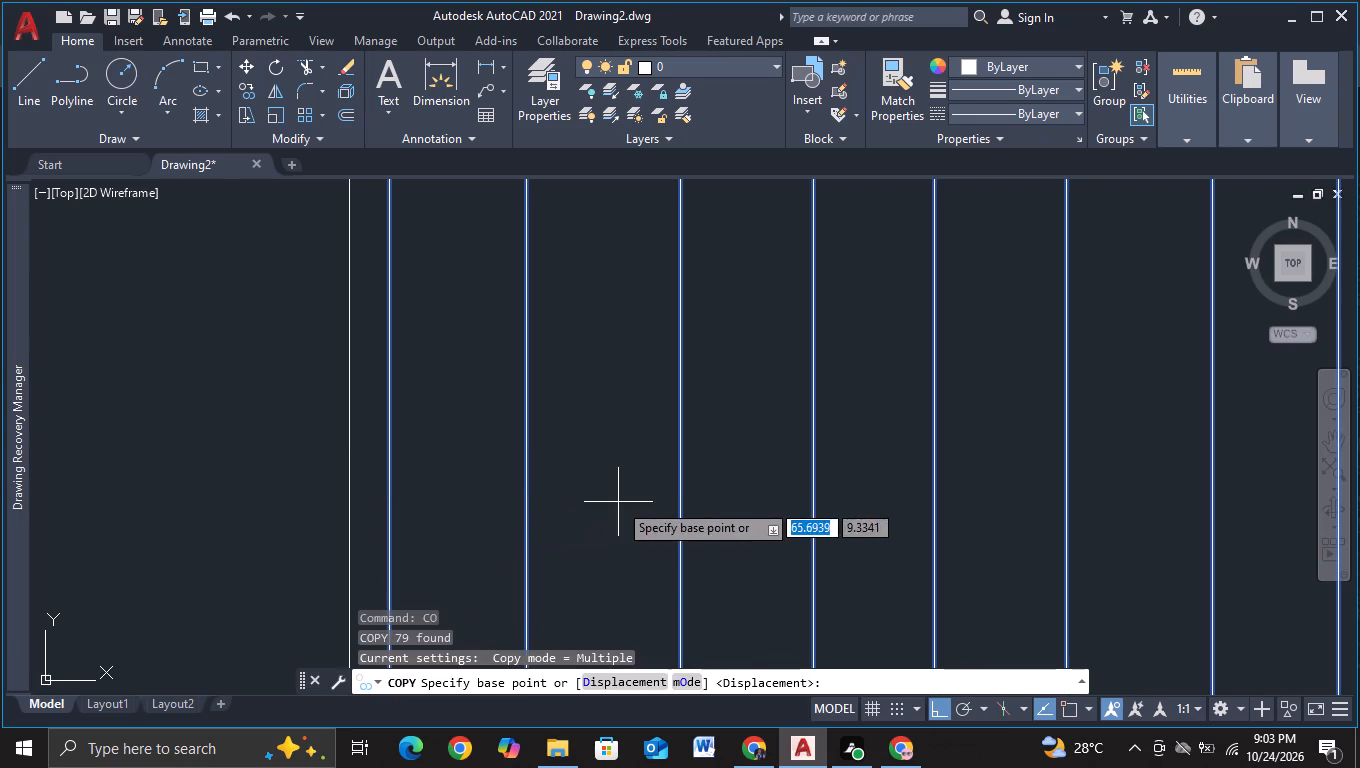
{"action": "left_click", "coordinate": [618, 502]}
{"action": "scroll", "coordinate": [618, 502], "scroll_direction": "down", "scroll_amount": 5}
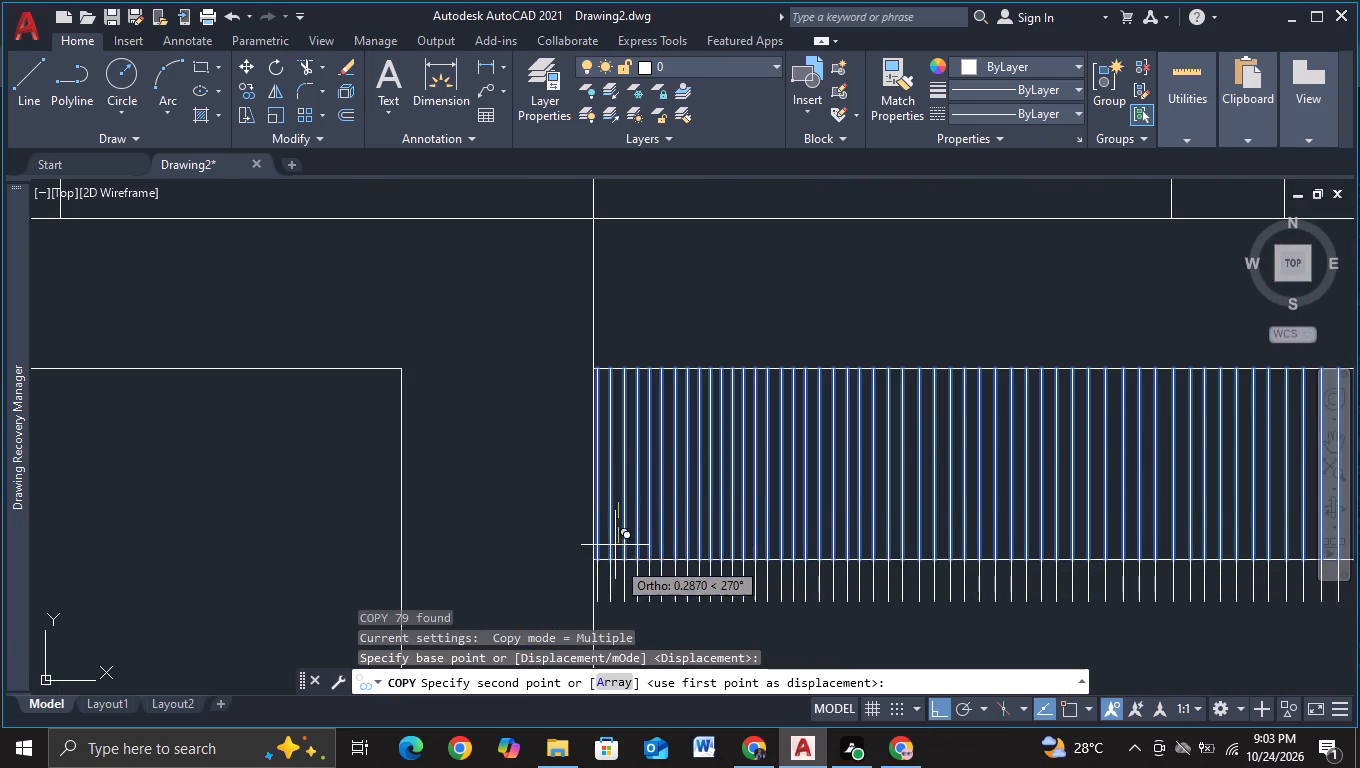
{"action": "scroll", "coordinate": [620, 582], "scroll_direction": "down", "scroll_amount": 1}
{"action": "middle_click_drag", "start_coordinate": [620, 582], "coordinate": [631, 379]}
{"action": "scroll", "coordinate": [627, 466], "scroll_direction": "down", "scroll_amount": 2}
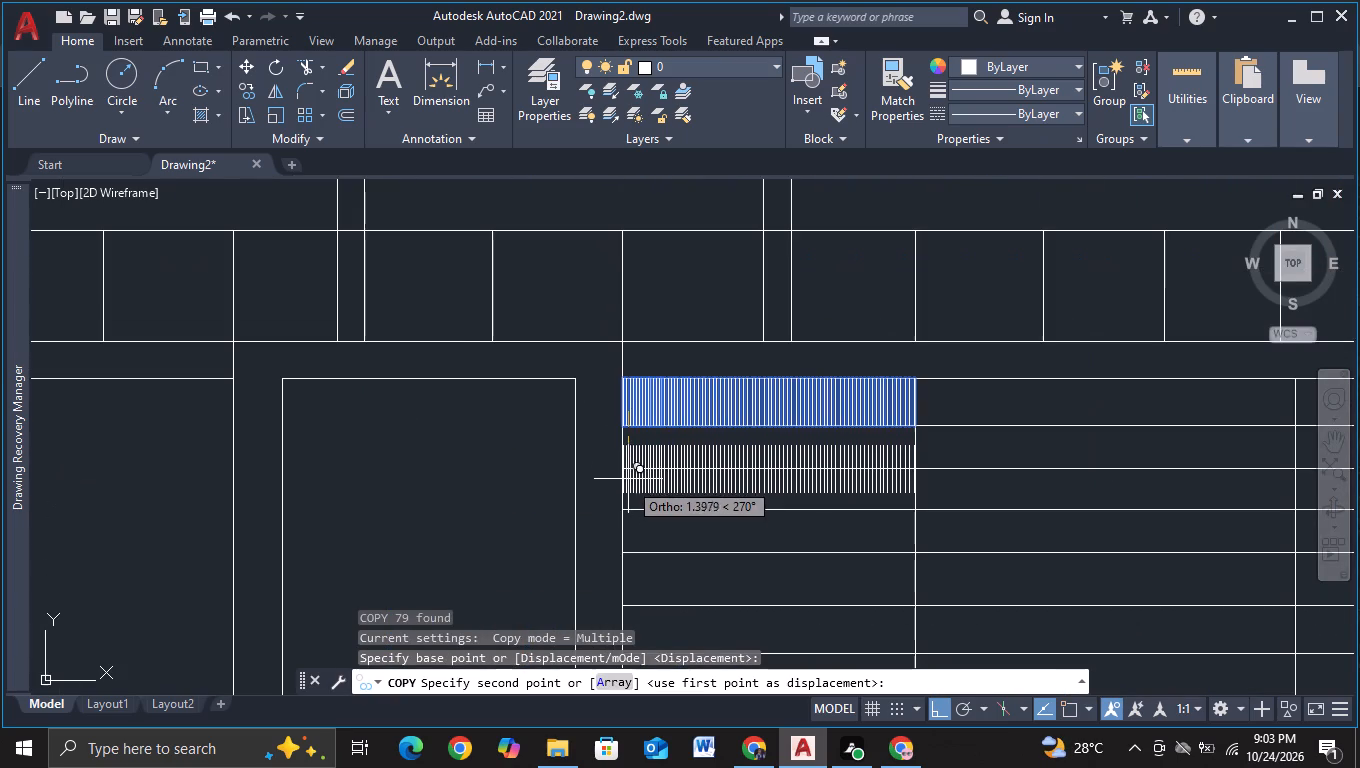
{"action": "scroll", "coordinate": [628, 499], "scroll_direction": "up", "scroll_amount": 2}
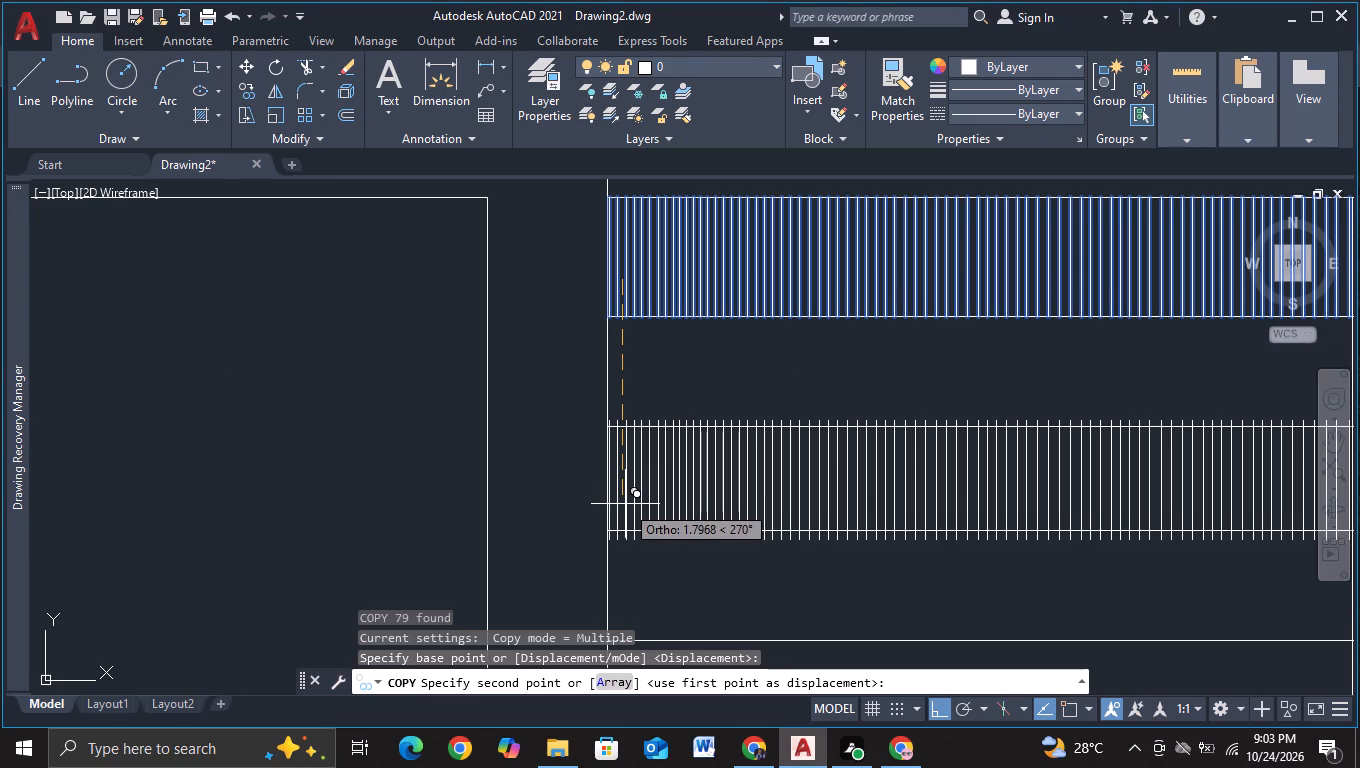
{"action": "left_click", "coordinate": [625, 504]}
Place another copy of the slat row in the fifth strip, about 3.65 straight below the original row.
{"action": "middle_click_drag", "start_coordinate": [625, 504], "coordinate": [627, 428]}
{"action": "middle_click_drag", "start_coordinate": [630, 568], "coordinate": [642, 460]}
{"action": "middle_click_drag", "start_coordinate": [639, 523], "coordinate": [641, 508]}
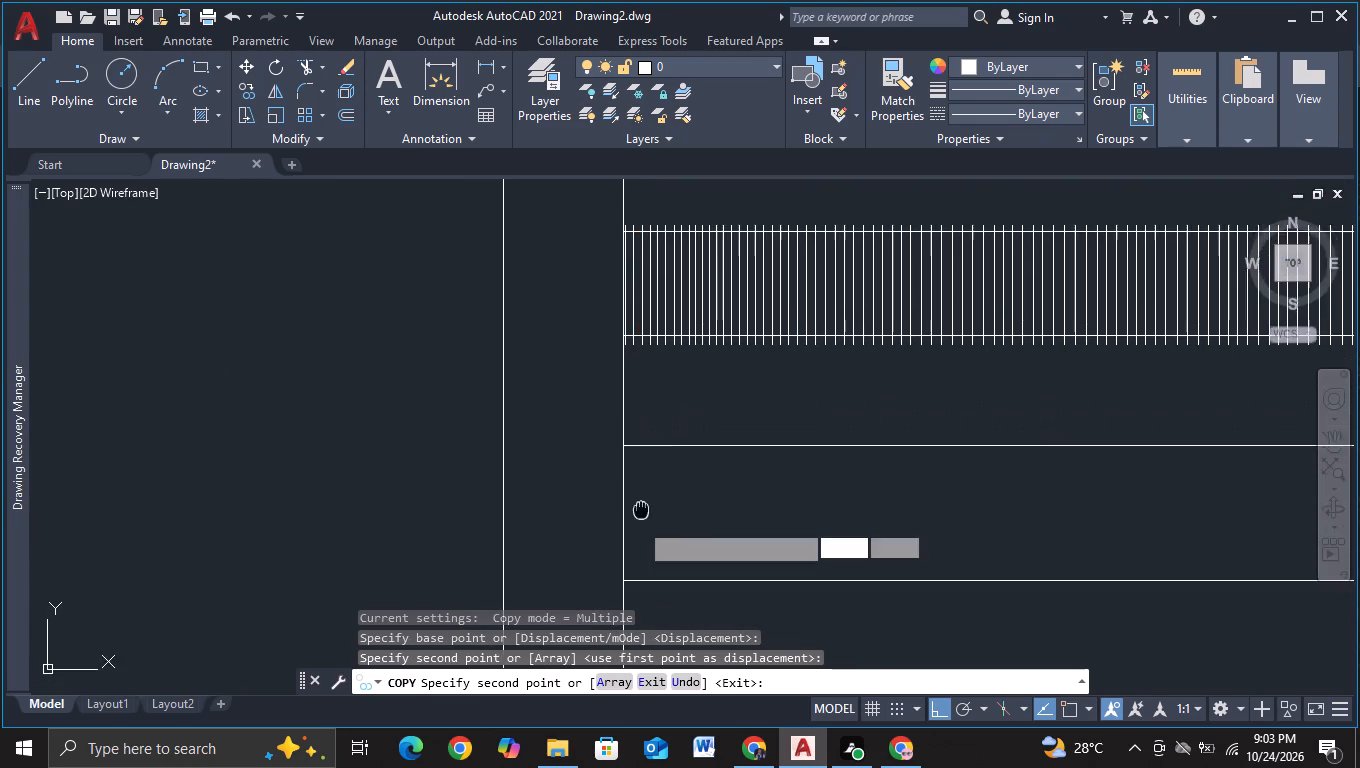
{"action": "middle_click_drag", "start_coordinate": [641, 508], "coordinate": [645, 446]}
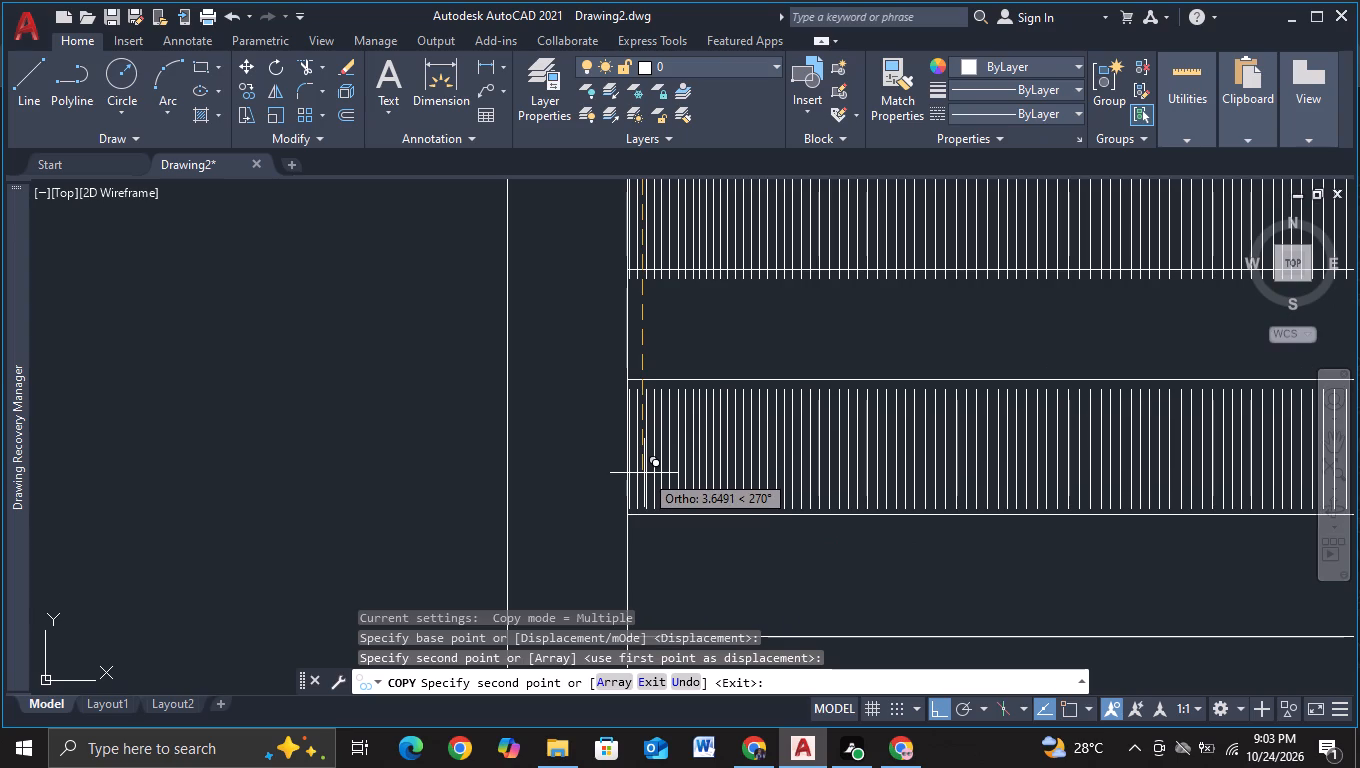
{"action": "left_click", "coordinate": [644, 473]}
Place another copy of the slat row in the lowest strip, about 5.69 straight below the original row, and finish copying.
{"action": "middle_click_drag", "start_coordinate": [644, 473], "coordinate": [612, 325]}
{"action": "middle_click_drag", "start_coordinate": [617, 520], "coordinate": [617, 515]}
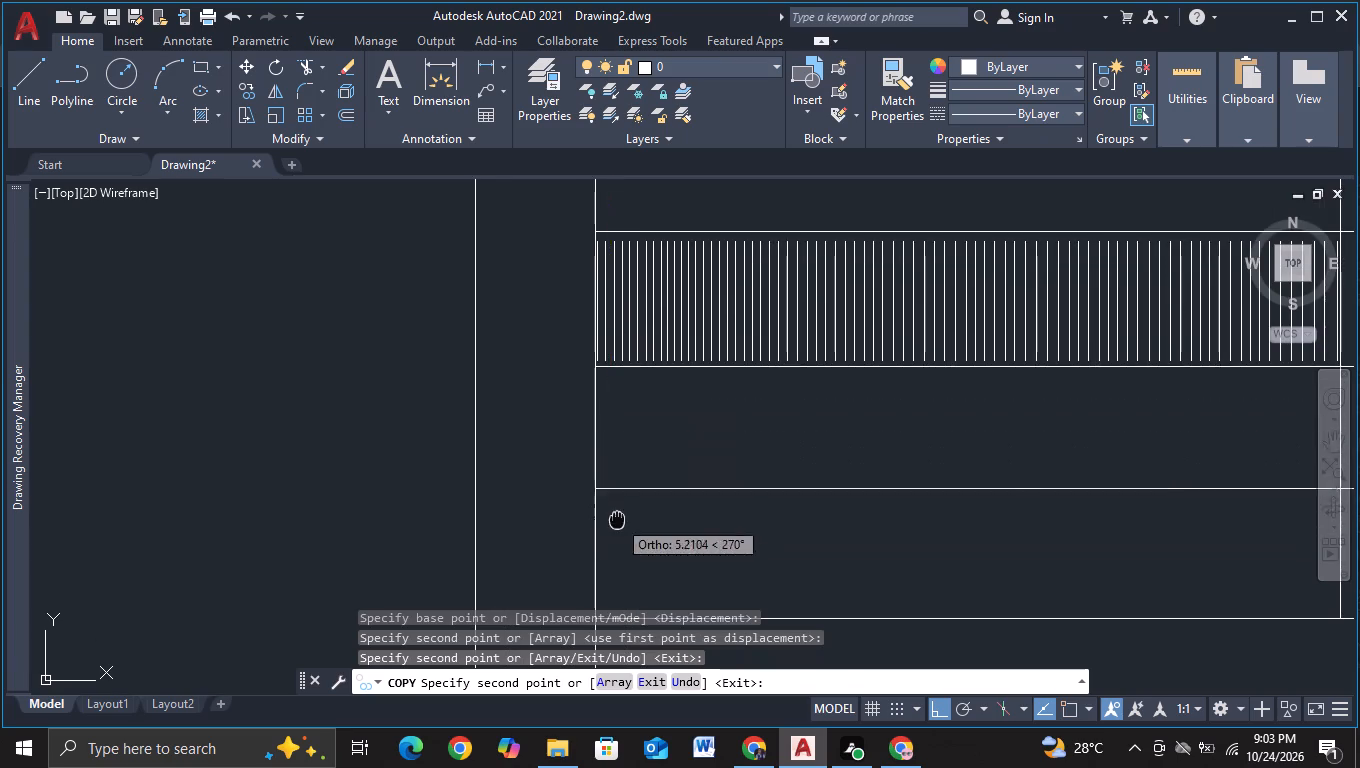
{"action": "middle_click_drag", "start_coordinate": [617, 515], "coordinate": [609, 418]}
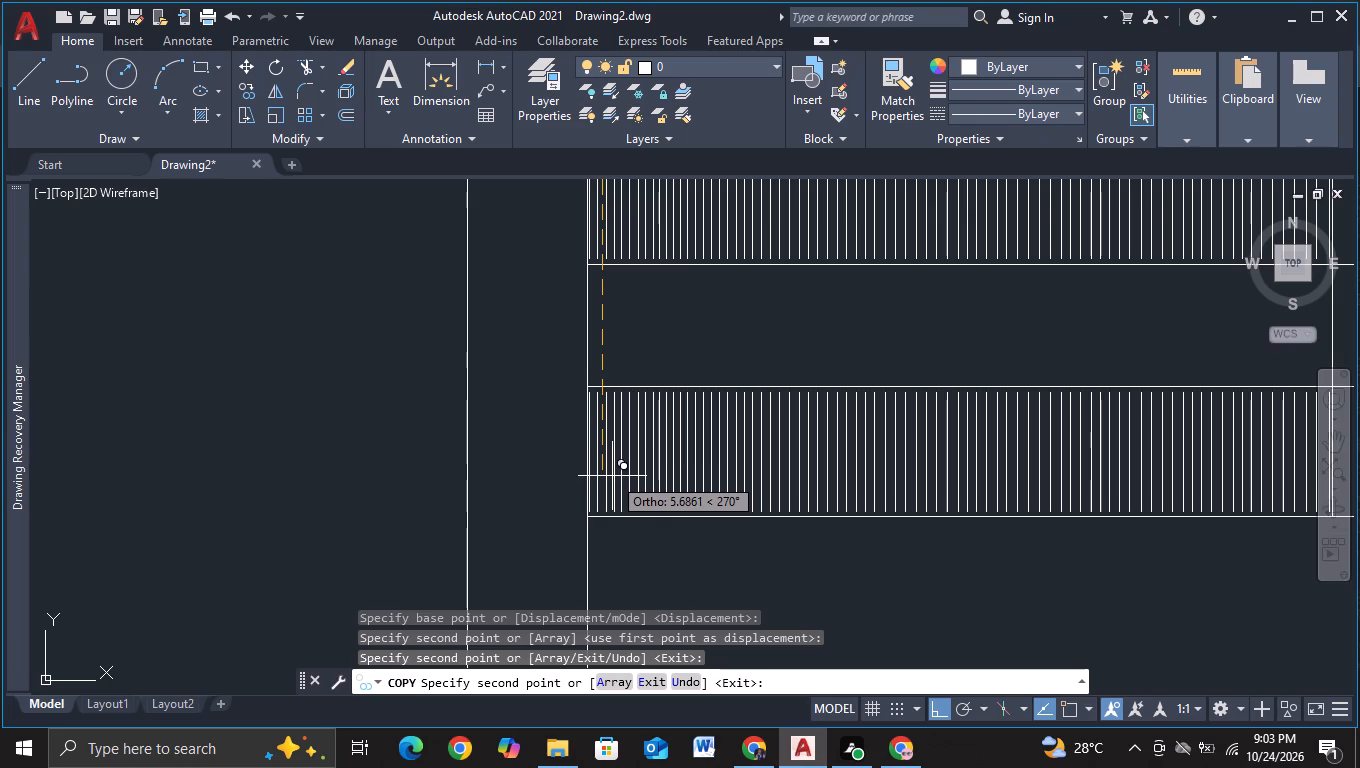
{"action": "left_click", "coordinate": [612, 476]}
{"action": "middle_click_drag", "start_coordinate": [612, 476], "coordinate": [612, 428]}
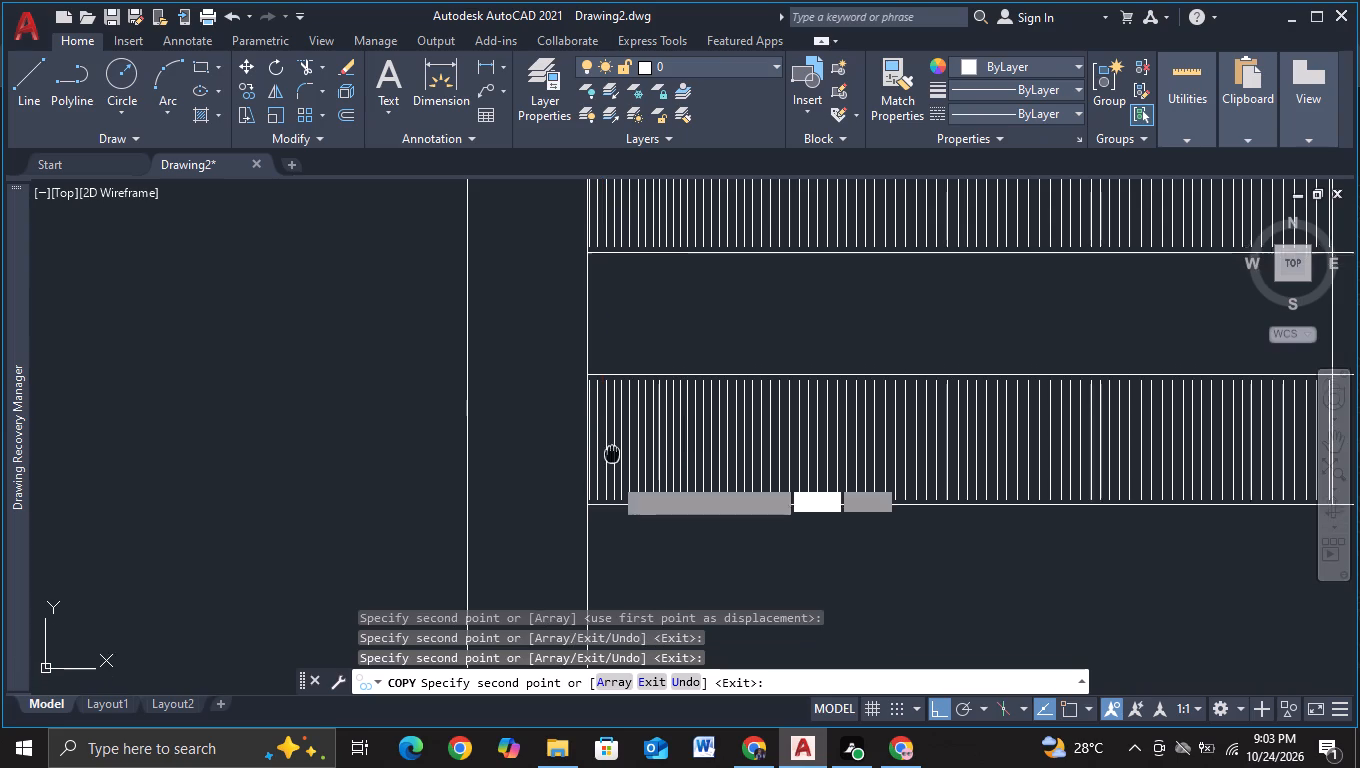
{"action": "middle_click_drag", "start_coordinate": [612, 428], "coordinate": [629, 330]}
{"action": "middle_click_drag", "start_coordinate": [641, 511], "coordinate": [634, 337]}
{"action": "scroll", "coordinate": [656, 484], "scroll_direction": "down", "scroll_amount": 1}
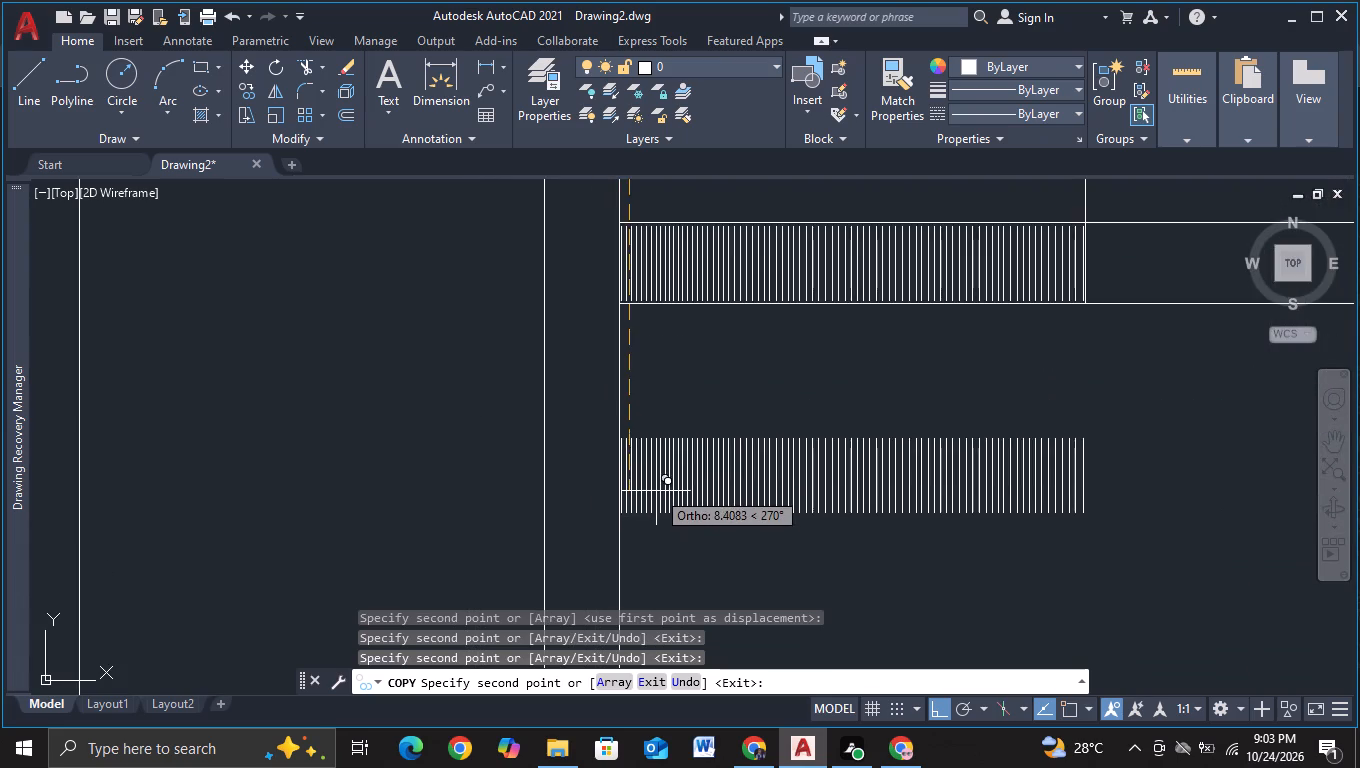
{"action": "scroll", "coordinate": [656, 493], "scroll_direction": "down", "scroll_amount": 2}
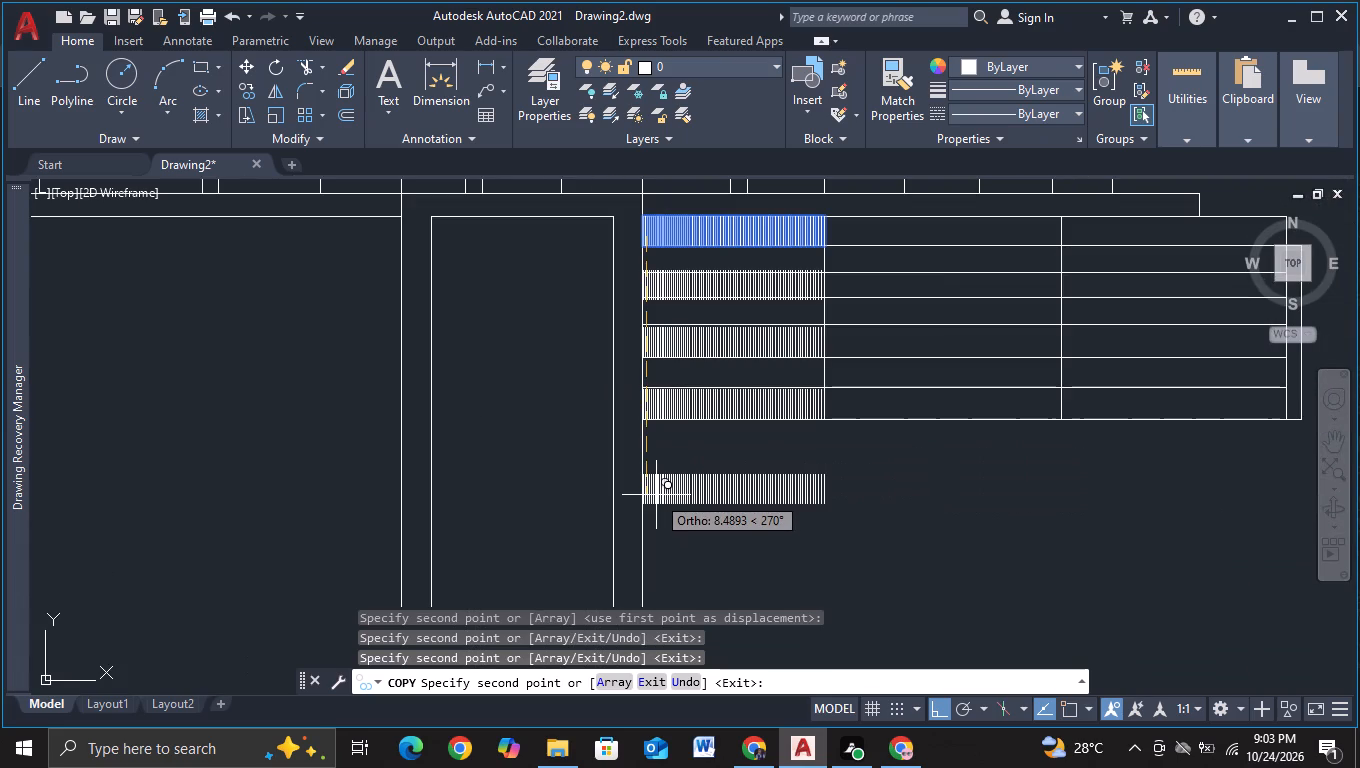
{"action": "key", "text": "Escape"}
Extend all slats of the fifth strip up to the strip's top line with a fence across the whole row.
{"action": "scroll", "coordinate": [663, 460], "scroll_direction": "up", "scroll_amount": 1}
{"action": "middle_click_drag", "start_coordinate": [663, 466], "coordinate": [654, 524]}
{"action": "scroll", "coordinate": [650, 528], "scroll_direction": "up", "scroll_amount": 1}
{"action": "scroll", "coordinate": [648, 519], "scroll_direction": "down", "scroll_amount": 2}
{"action": "middle_click_drag", "start_coordinate": [665, 528], "coordinate": [666, 552]}
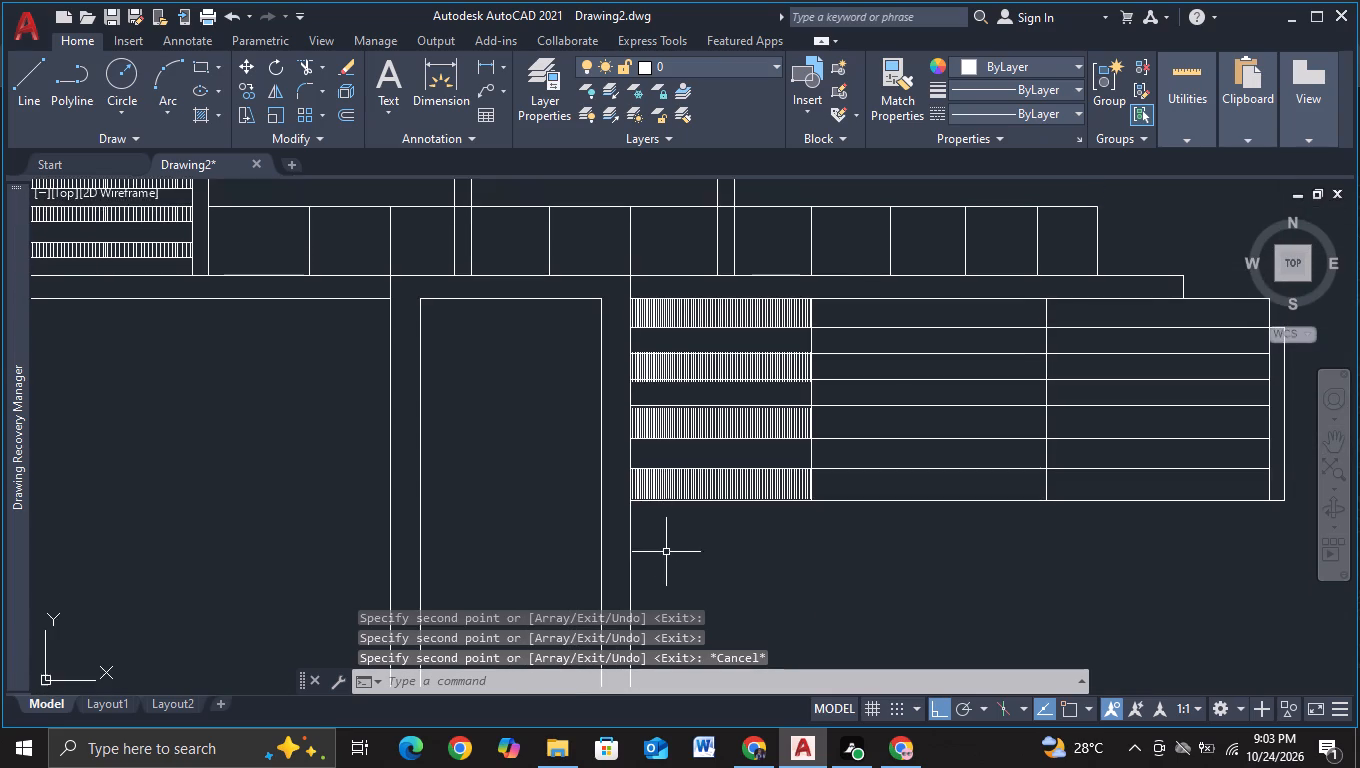
{"action": "scroll", "coordinate": [659, 548], "scroll_direction": "up", "scroll_amount": 1}
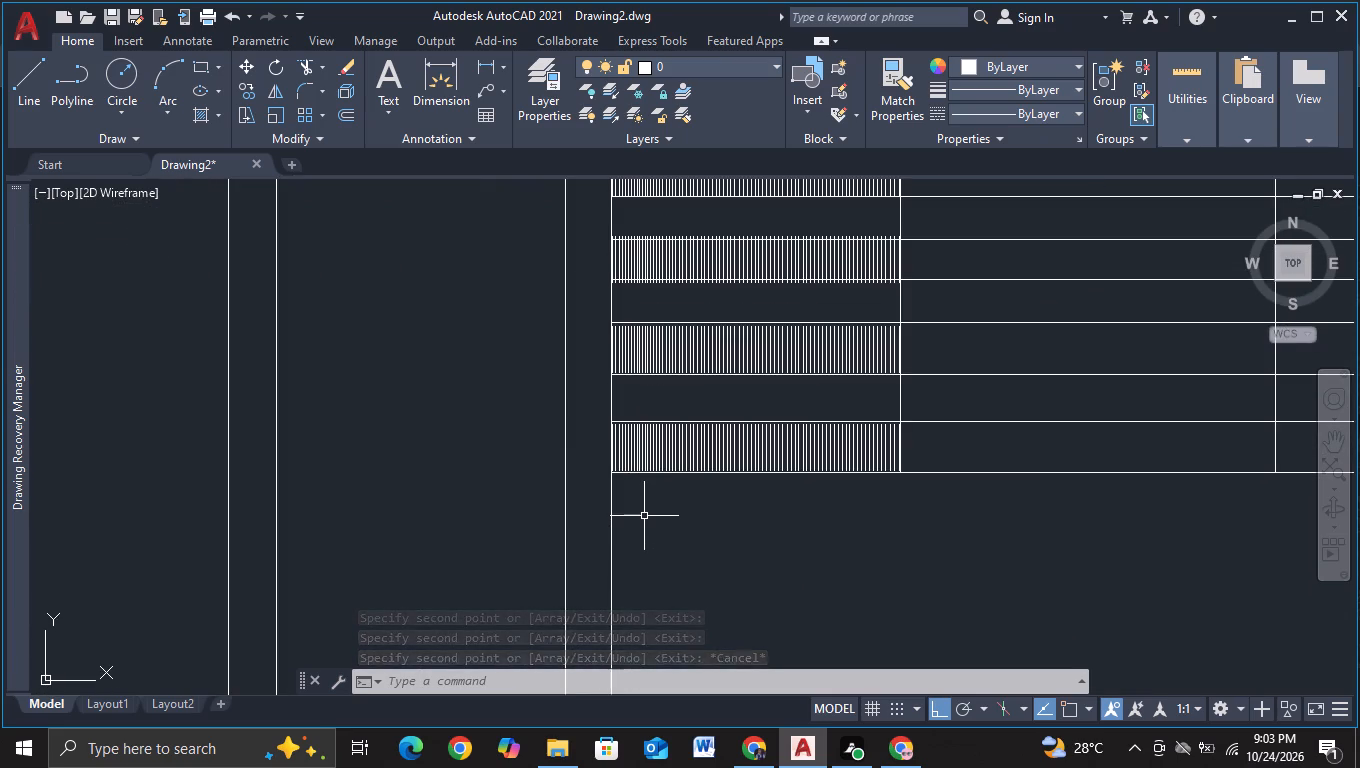
{"action": "key", "text": "e"}
{"action": "left_click", "coordinate": [685, 578]}
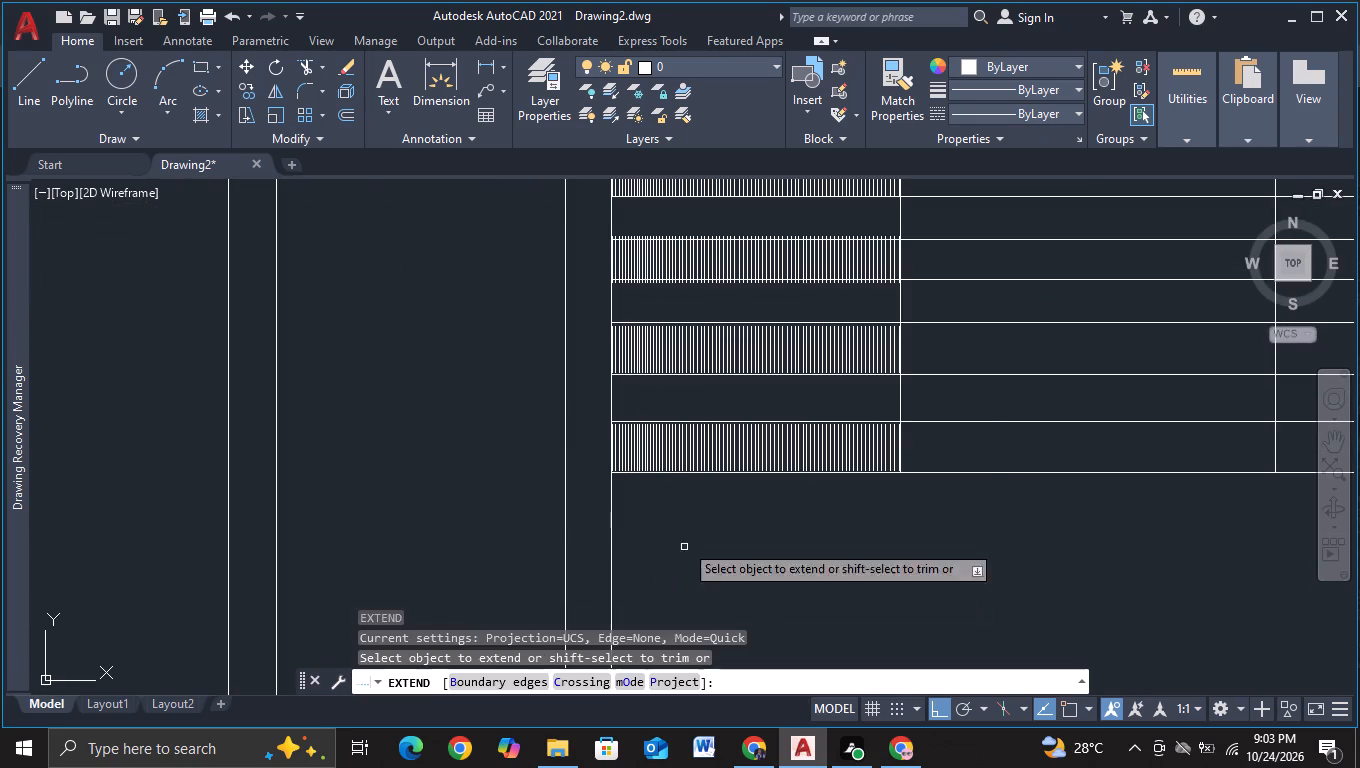
{"action": "scroll", "coordinate": [692, 410], "scroll_direction": "up", "scroll_amount": 2}
{"action": "middle_click_drag", "start_coordinate": [692, 404], "coordinate": [689, 580]}
{"action": "scroll", "coordinate": [635, 541], "scroll_direction": "up", "scroll_amount": 2}
{"action": "middle_click_drag", "start_coordinate": [617, 525], "coordinate": [653, 643]}
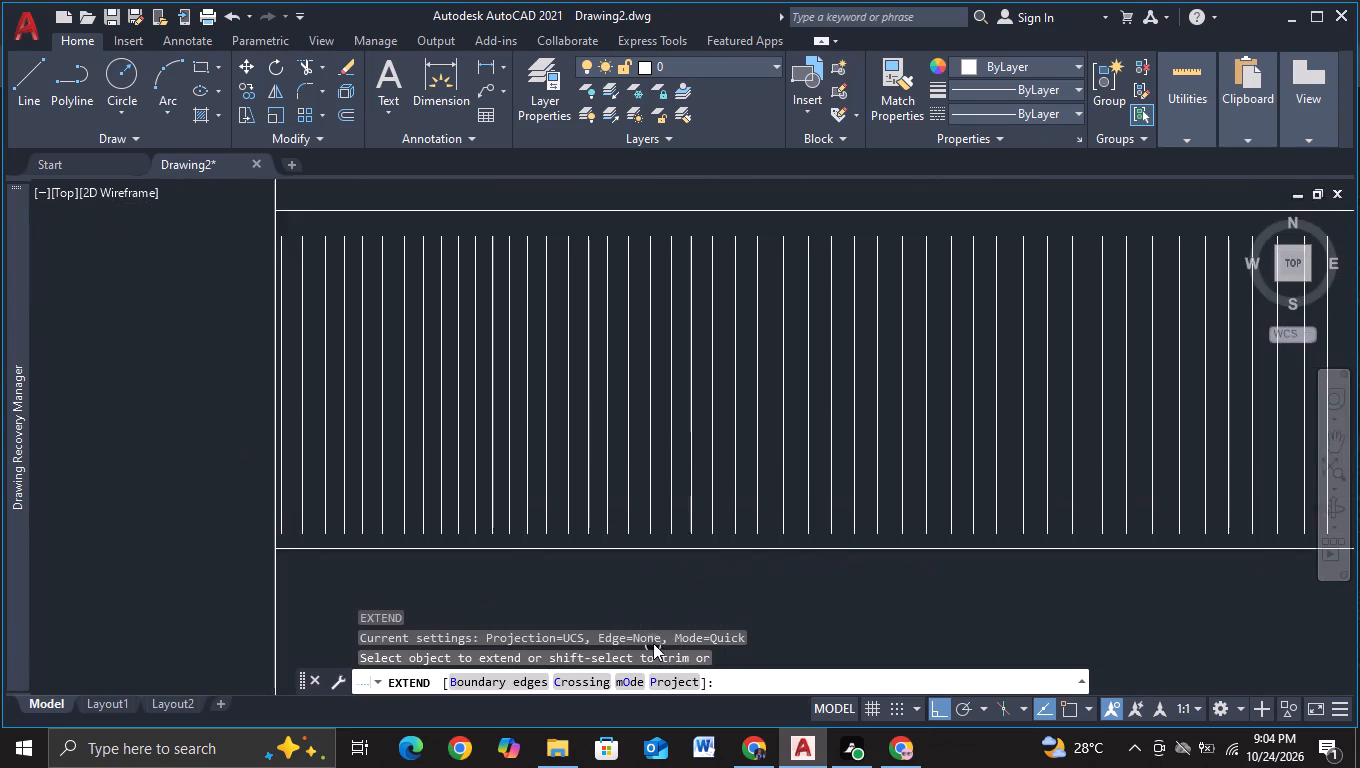
{"action": "scroll", "coordinate": [605, 571], "scroll_direction": "down", "scroll_amount": 1}
{"action": "scroll", "coordinate": [422, 380], "scroll_direction": "up", "scroll_amount": 2}
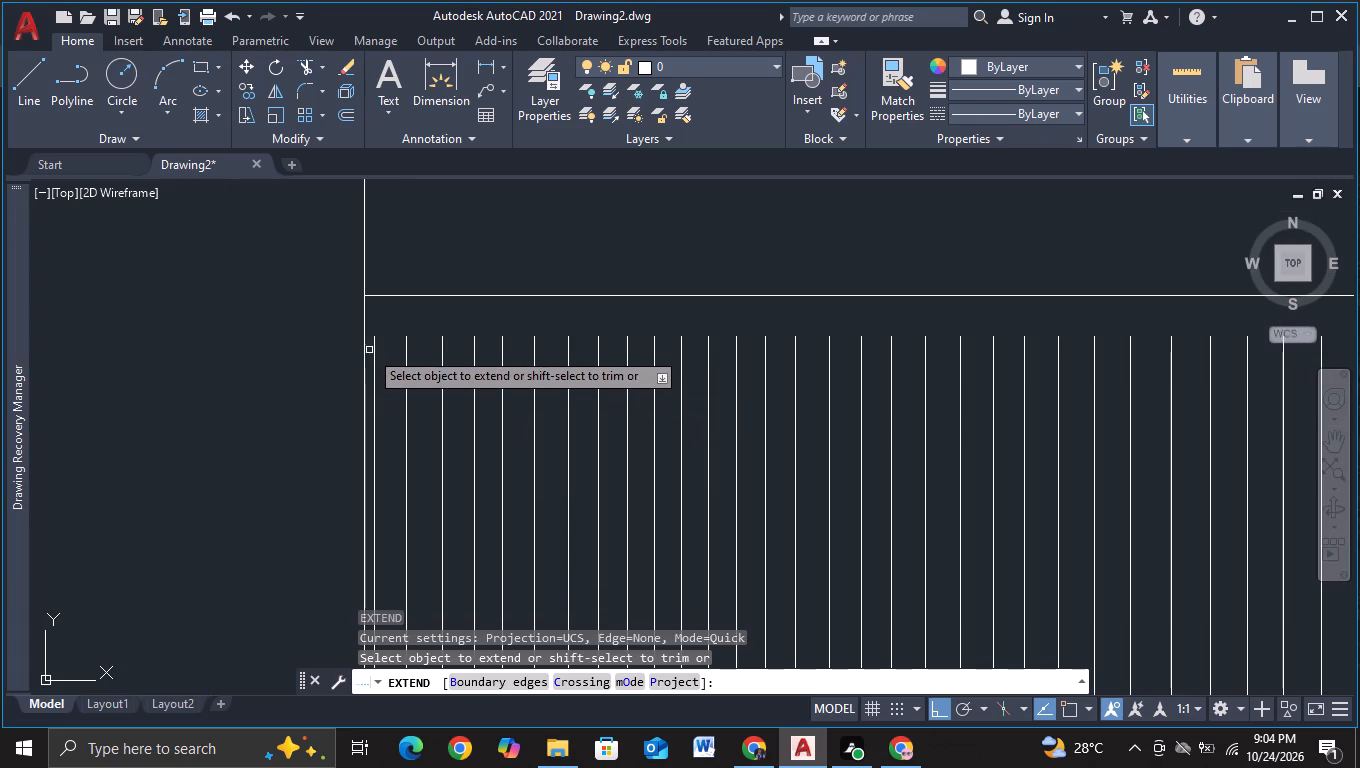
{"action": "left_click", "coordinate": [369, 346]}
{"action": "scroll", "coordinate": [954, 368], "scroll_direction": "down", "scroll_amount": 2}
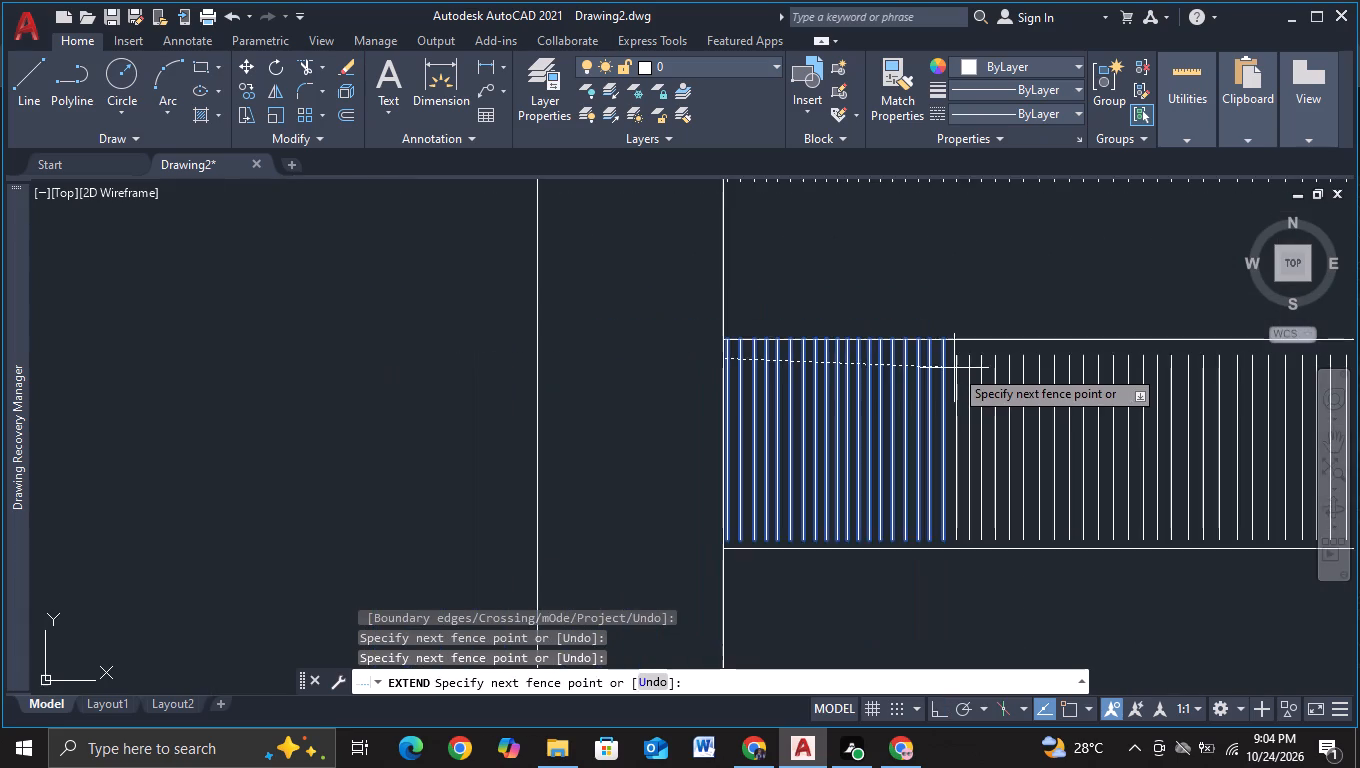
{"action": "middle_click_drag", "start_coordinate": [954, 368], "coordinate": [319, 415]}
{"action": "middle_click_drag", "start_coordinate": [1117, 438], "coordinate": [472, 489]}
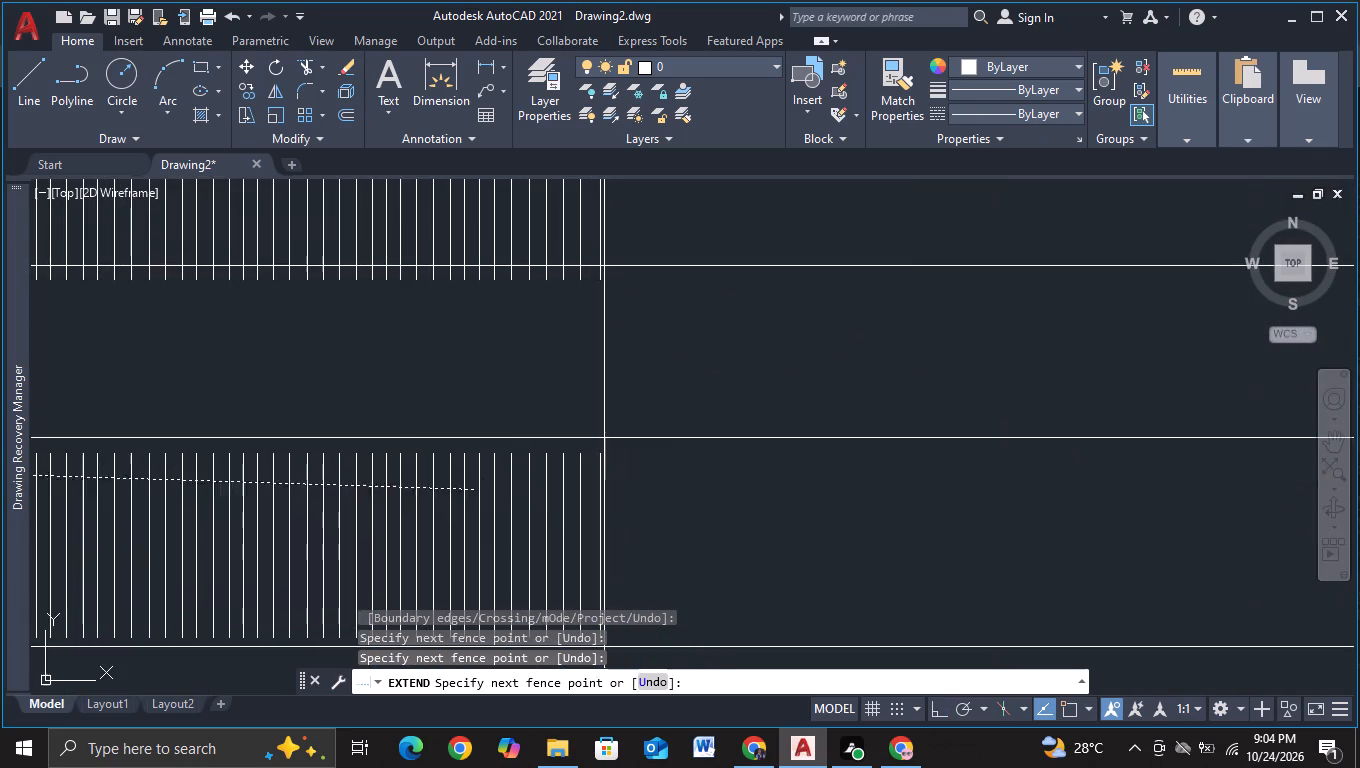
{"action": "scroll", "coordinate": [488, 469], "scroll_direction": "up", "scroll_amount": 2}
{"action": "scroll", "coordinate": [681, 447], "scroll_direction": "up", "scroll_amount": 2}
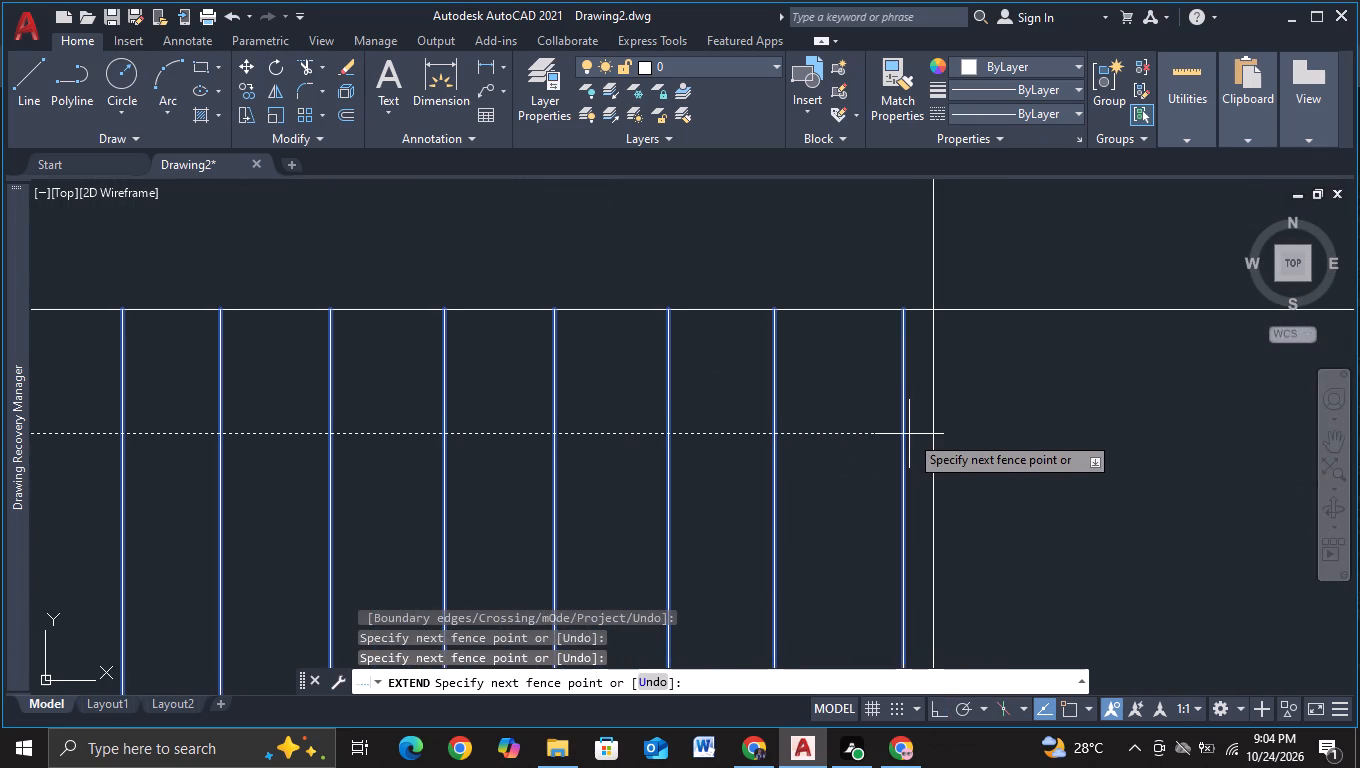
{"action": "left_click", "coordinate": [913, 432]}
Extend all slats of the fifth strip down to the strip's bottom line with a fence across the whole row.
{"action": "scroll", "coordinate": [886, 455], "scroll_direction": "down", "scroll_amount": 1}
{"action": "middle_click_drag", "start_coordinate": [841, 500], "coordinate": [845, 462]}
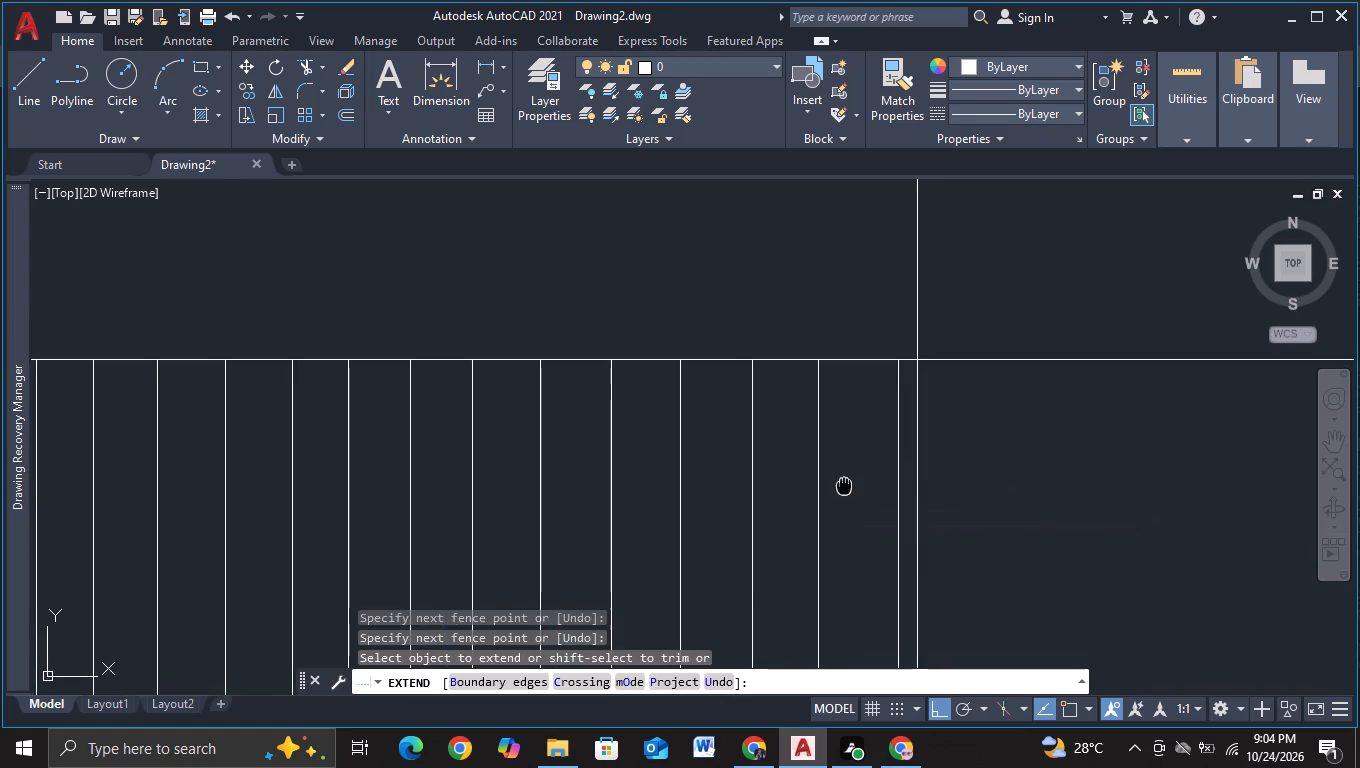
{"action": "middle_click_drag", "start_coordinate": [845, 462], "coordinate": [851, 425]}
{"action": "scroll", "coordinate": [854, 431], "scroll_direction": "down", "scroll_amount": 3}
{"action": "middle_click_drag", "start_coordinate": [669, 622], "coordinate": [1144, 477]}
{"action": "middle_click_drag", "start_coordinate": [211, 464], "coordinate": [662, 524]}
{"action": "scroll", "coordinate": [662, 524], "scroll_direction": "up", "scroll_amount": 1}
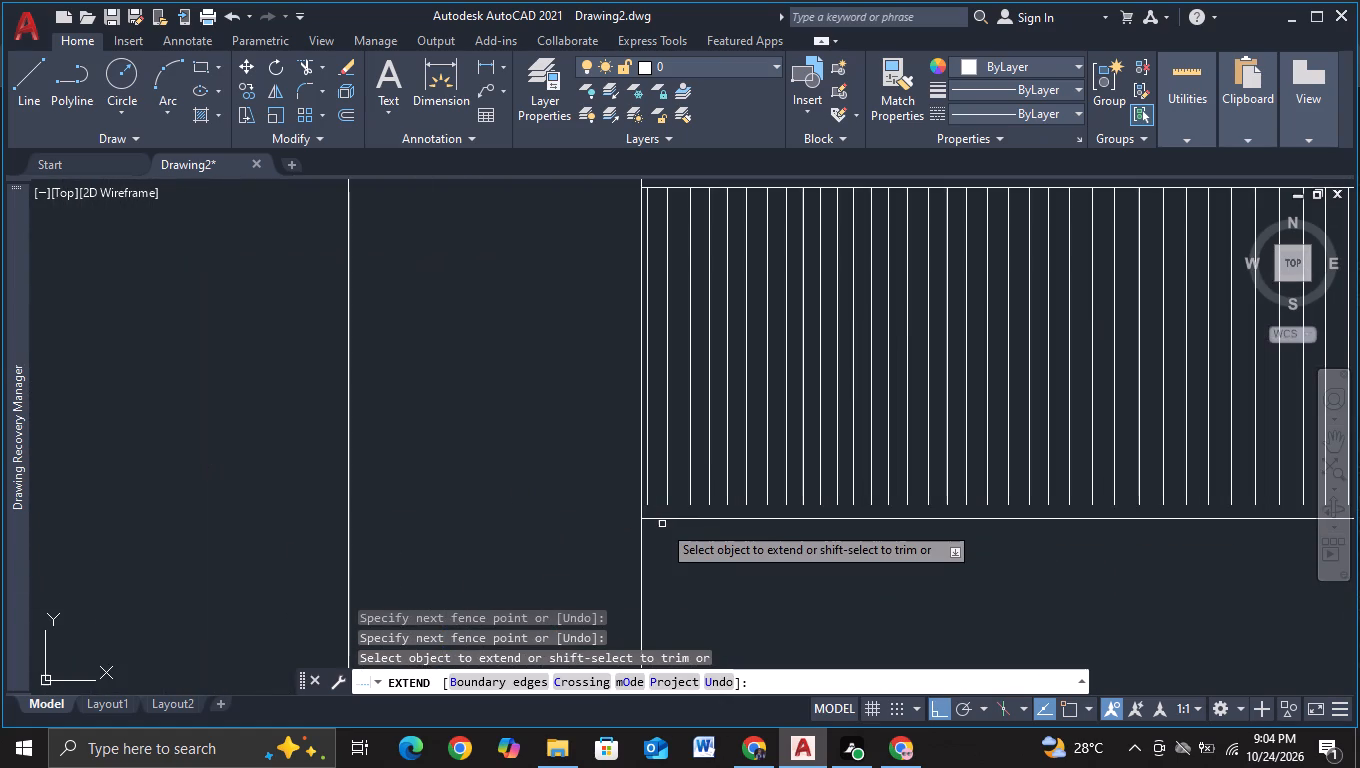
{"action": "scroll", "coordinate": [647, 507], "scroll_direction": "up", "scroll_amount": 2}
{"action": "left_click", "coordinate": [635, 494]}
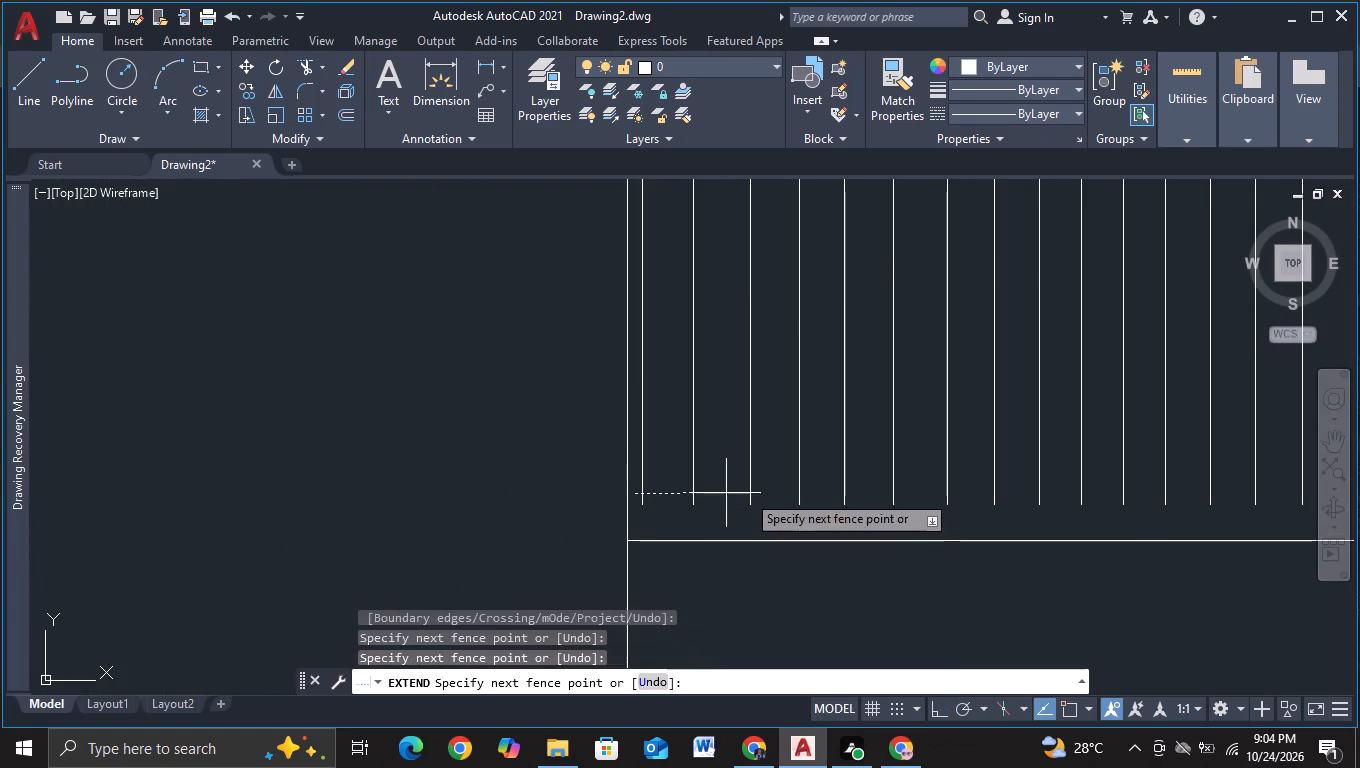
{"action": "scroll", "coordinate": [944, 509], "scroll_direction": "down", "scroll_amount": 3}
{"action": "middle_click_drag", "start_coordinate": [994, 493], "coordinate": [306, 518]}
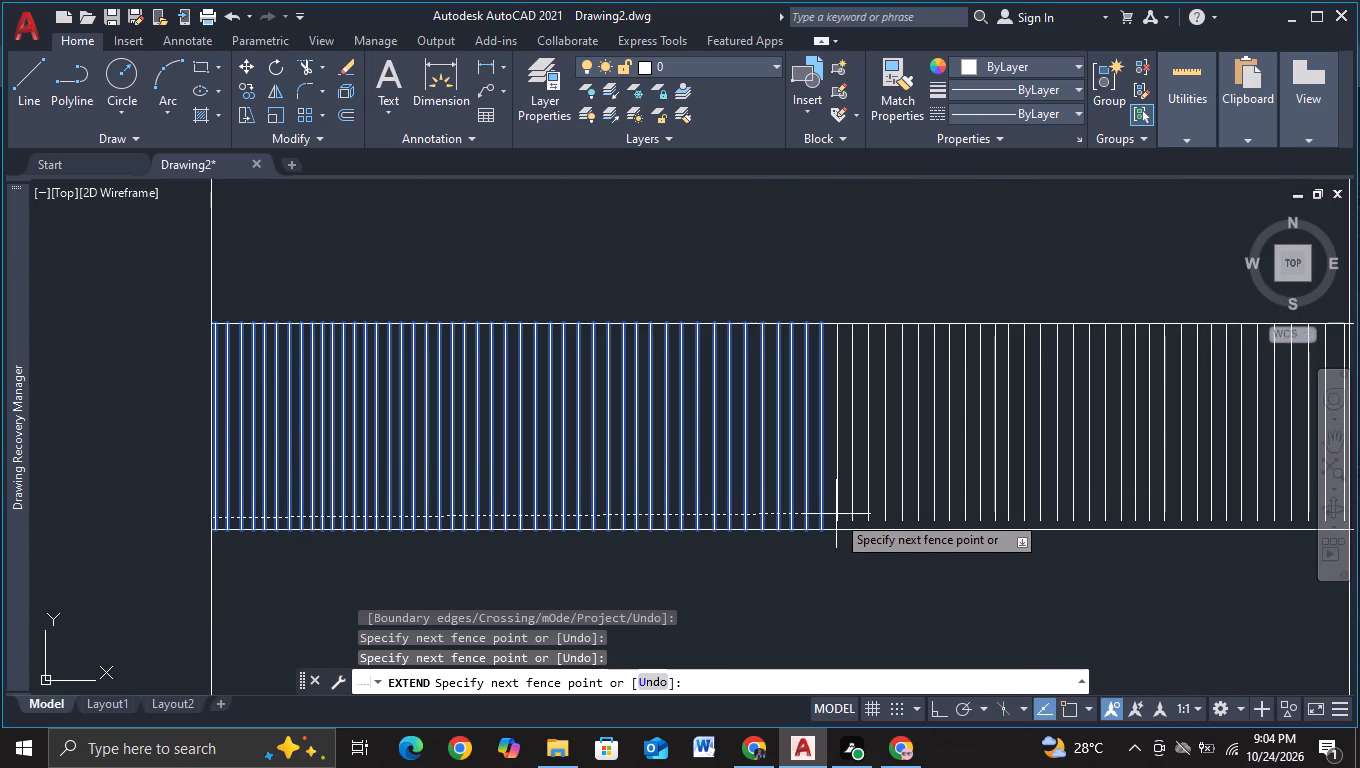
{"action": "middle_click_drag", "start_coordinate": [828, 519], "coordinate": [313, 520]}
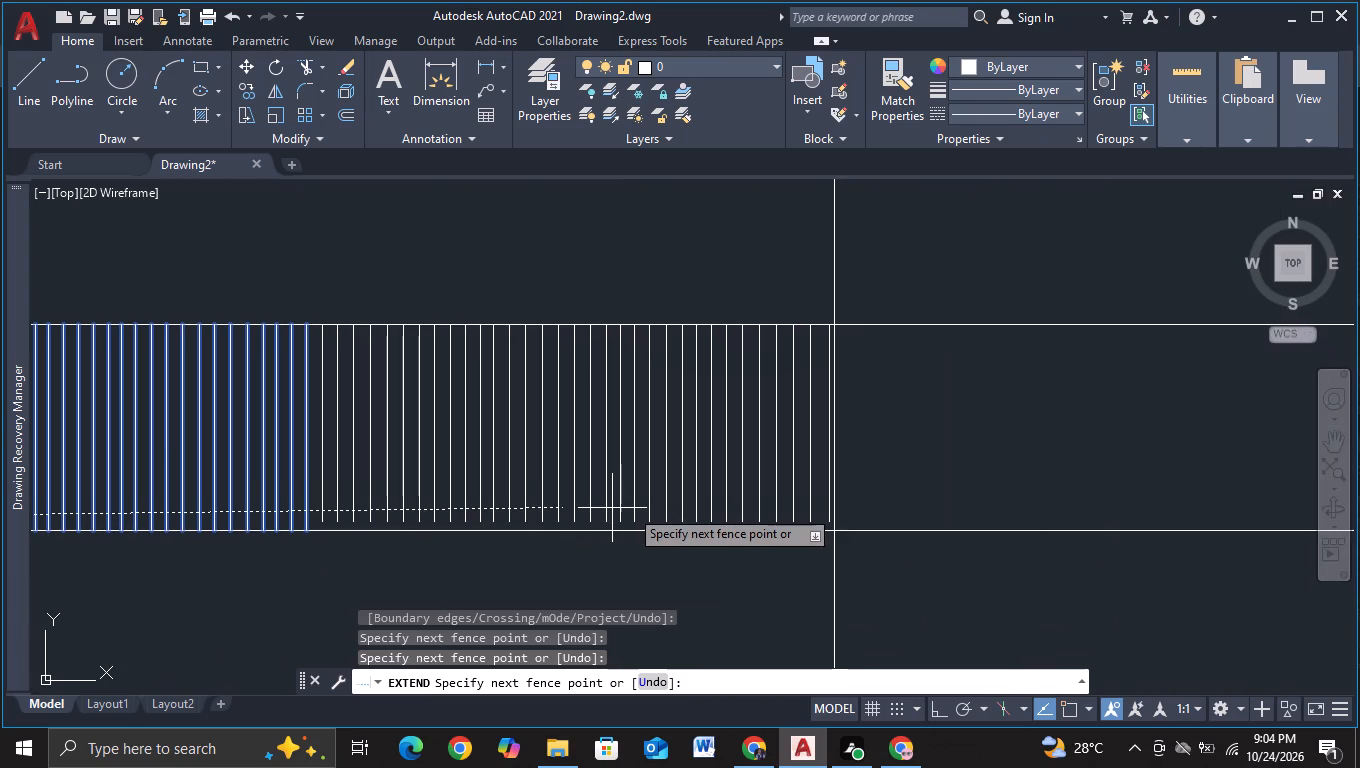
{"action": "scroll", "coordinate": [815, 517], "scroll_direction": "up", "scroll_amount": 2}
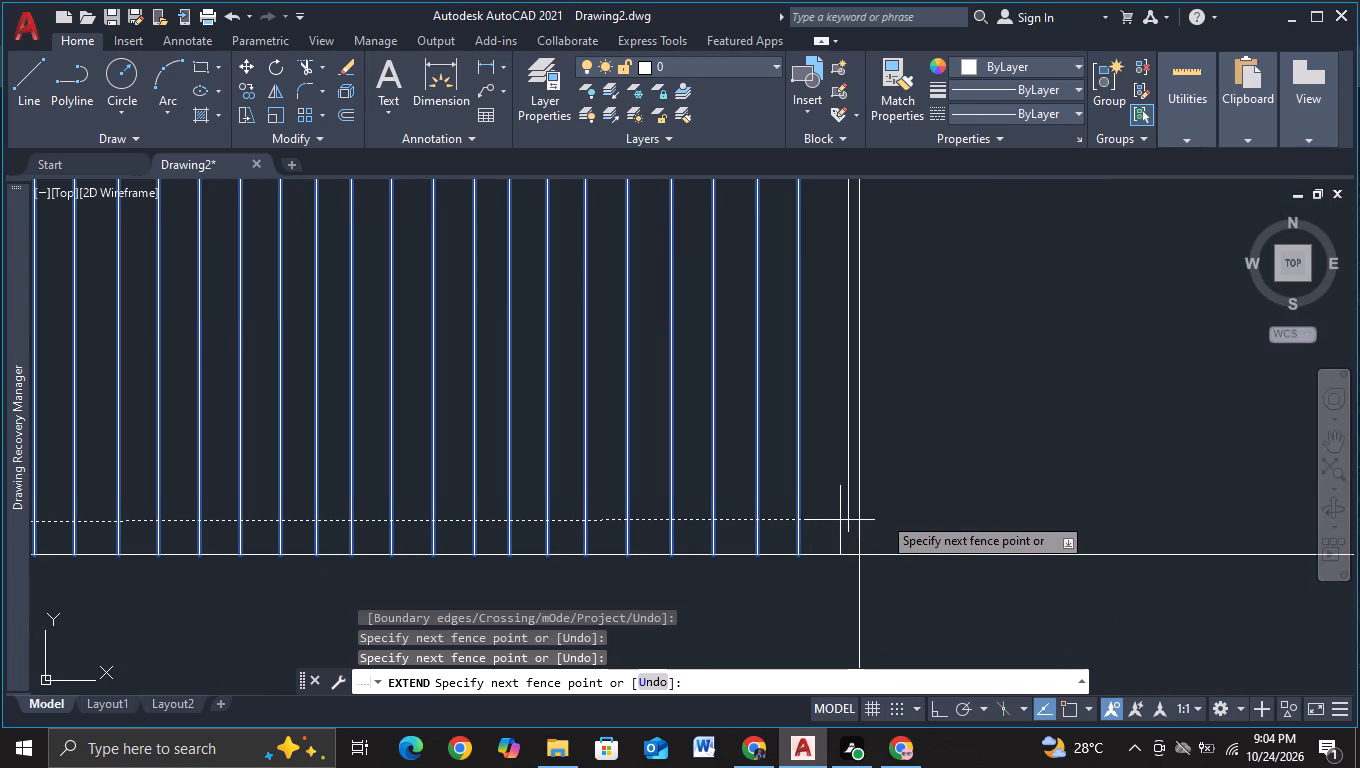
{"action": "left_click", "coordinate": [848, 524]}
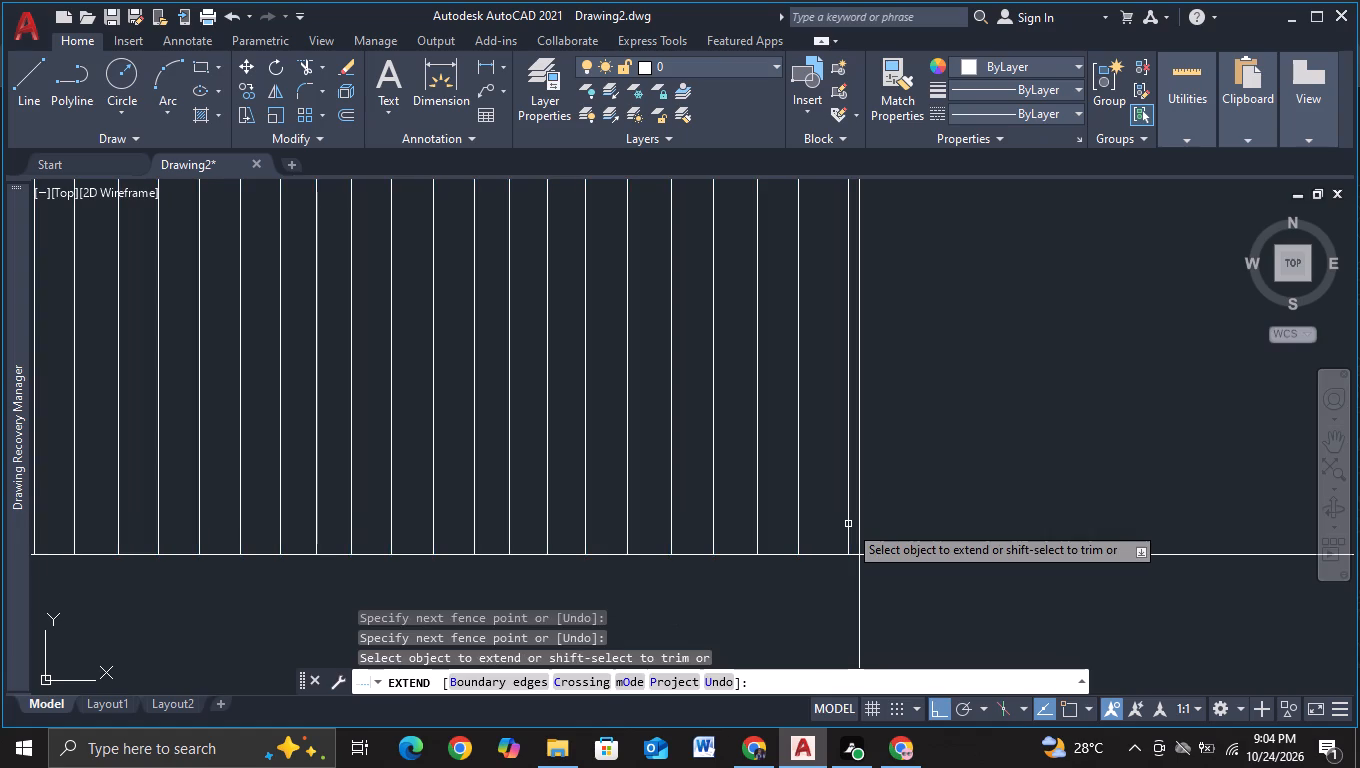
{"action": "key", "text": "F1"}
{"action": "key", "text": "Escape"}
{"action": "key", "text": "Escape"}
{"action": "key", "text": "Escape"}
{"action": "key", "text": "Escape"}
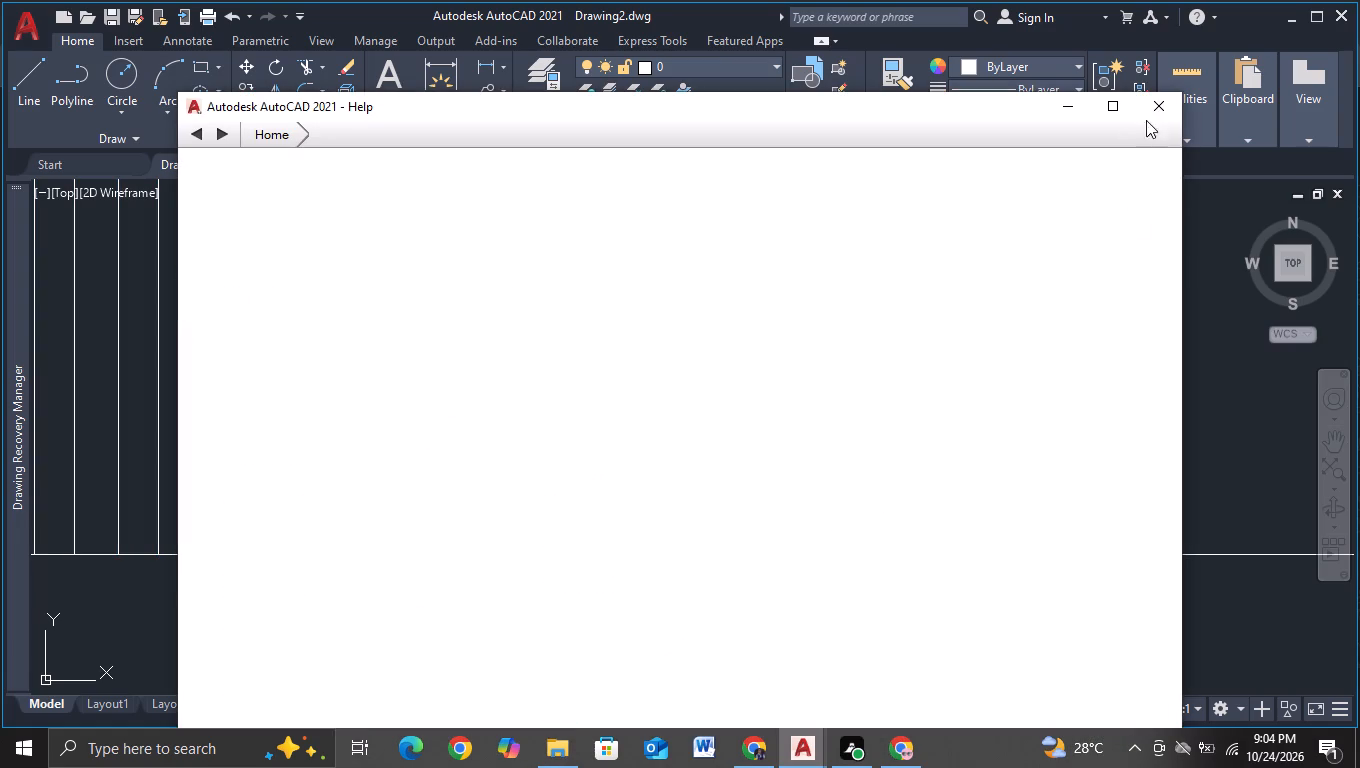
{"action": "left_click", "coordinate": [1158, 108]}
Extend the slats of the lowest strip up to the strip's top line with a fence starting beside the first slat.
{"action": "scroll", "coordinate": [947, 392], "scroll_direction": "down", "scroll_amount": 1}
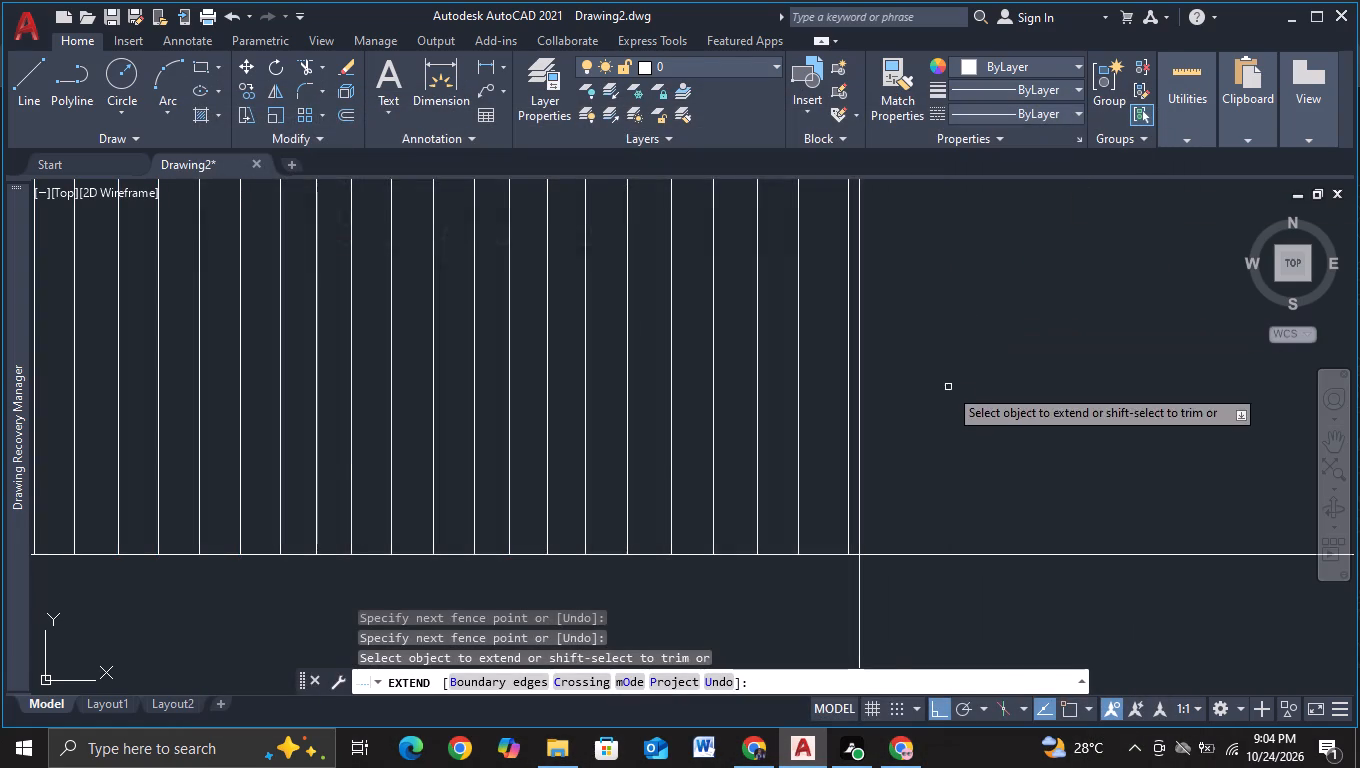
{"action": "scroll", "coordinate": [948, 389], "scroll_direction": "down", "scroll_amount": 1}
{"action": "scroll", "coordinate": [848, 539], "scroll_direction": "down", "scroll_amount": 2}
{"action": "middle_click_drag", "start_coordinate": [626, 555], "coordinate": [751, 373]}
{"action": "scroll", "coordinate": [656, 422], "scroll_direction": "up", "scroll_amount": 2}
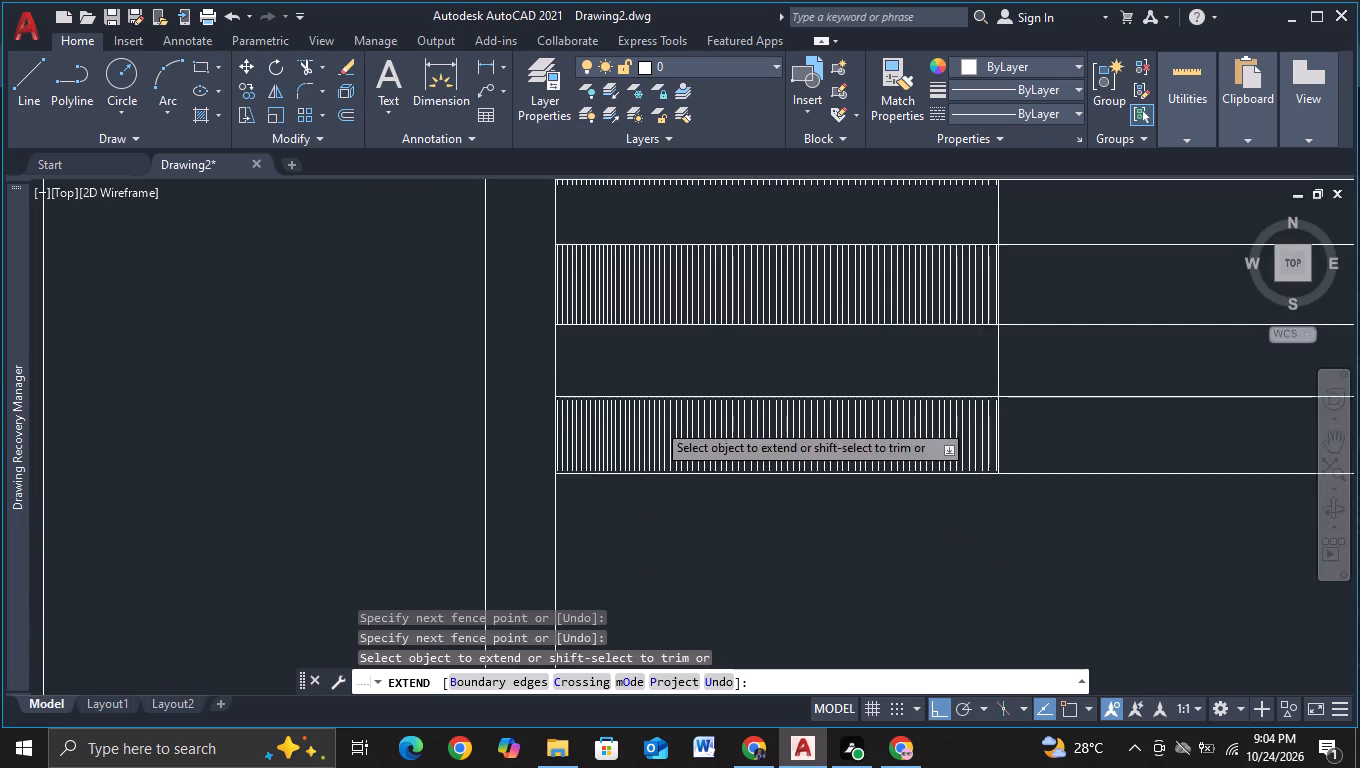
{"action": "scroll", "coordinate": [470, 426], "scroll_direction": "up", "scroll_amount": 2}
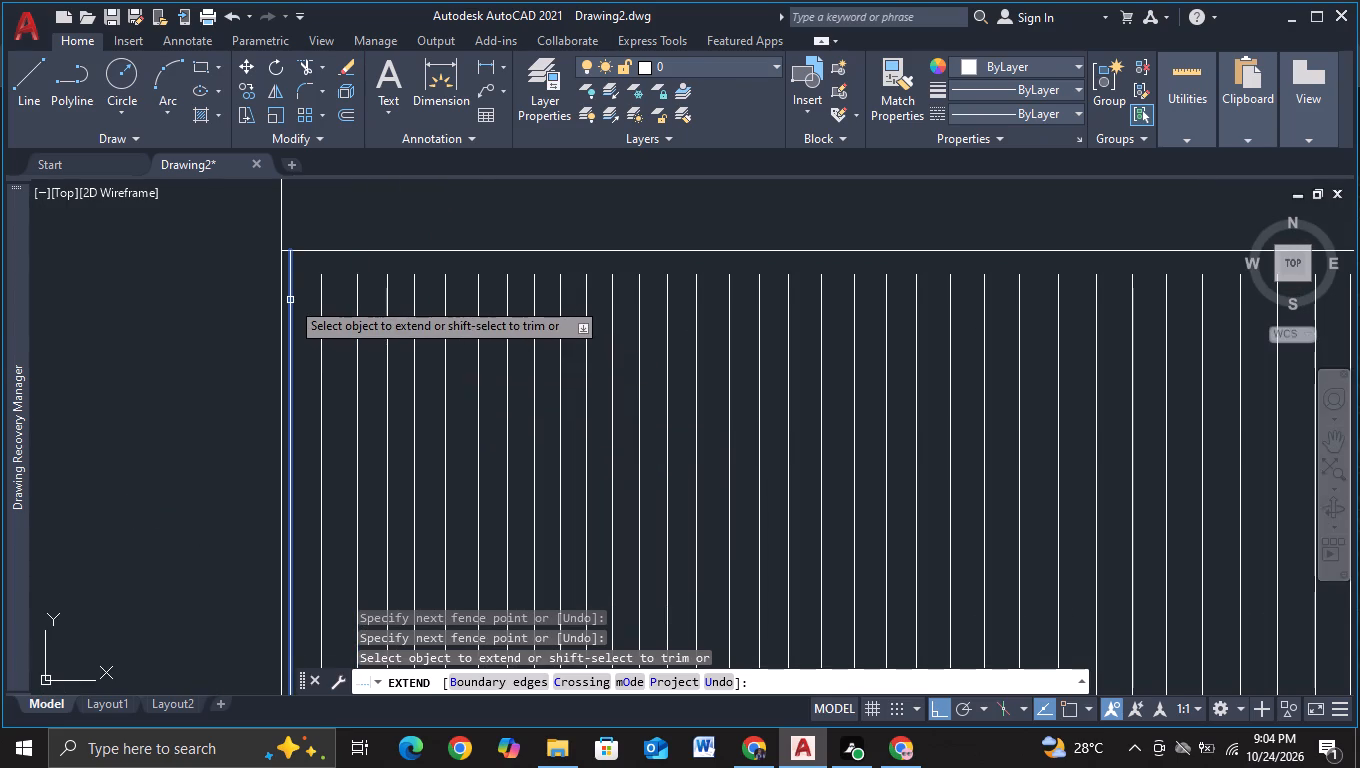
{"action": "left_click", "coordinate": [284, 292]}
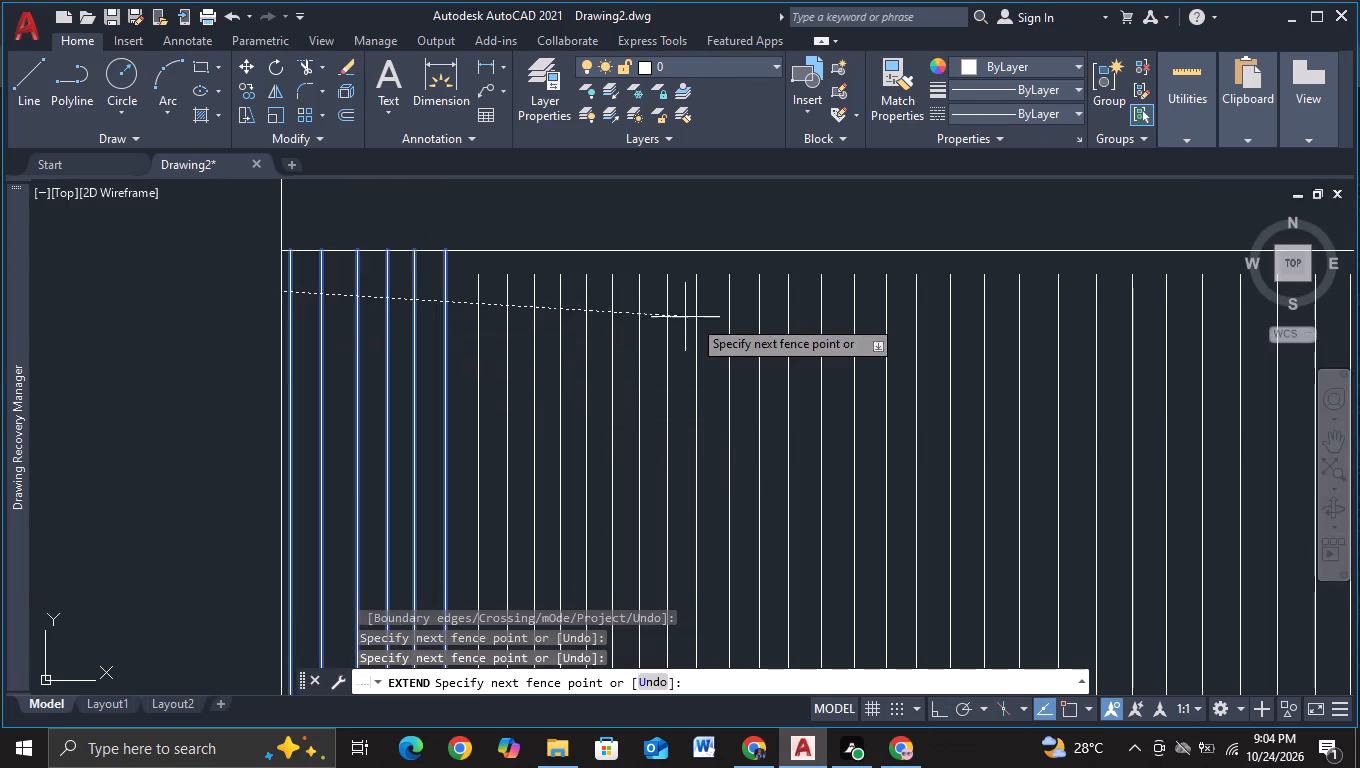
Carry the Extend fence across the rest of the lowest strip and end it past the last slat, reaching the strip's top line.
{"action": "scroll", "coordinate": [745, 318], "scroll_direction": "down", "scroll_amount": 2}
{"action": "middle_click_drag", "start_coordinate": [769, 324], "coordinate": [349, 404]}
{"action": "middle_click_drag", "start_coordinate": [839, 423], "coordinate": [359, 420]}
{"action": "scroll", "coordinate": [716, 405], "scroll_direction": "up", "scroll_amount": 4}
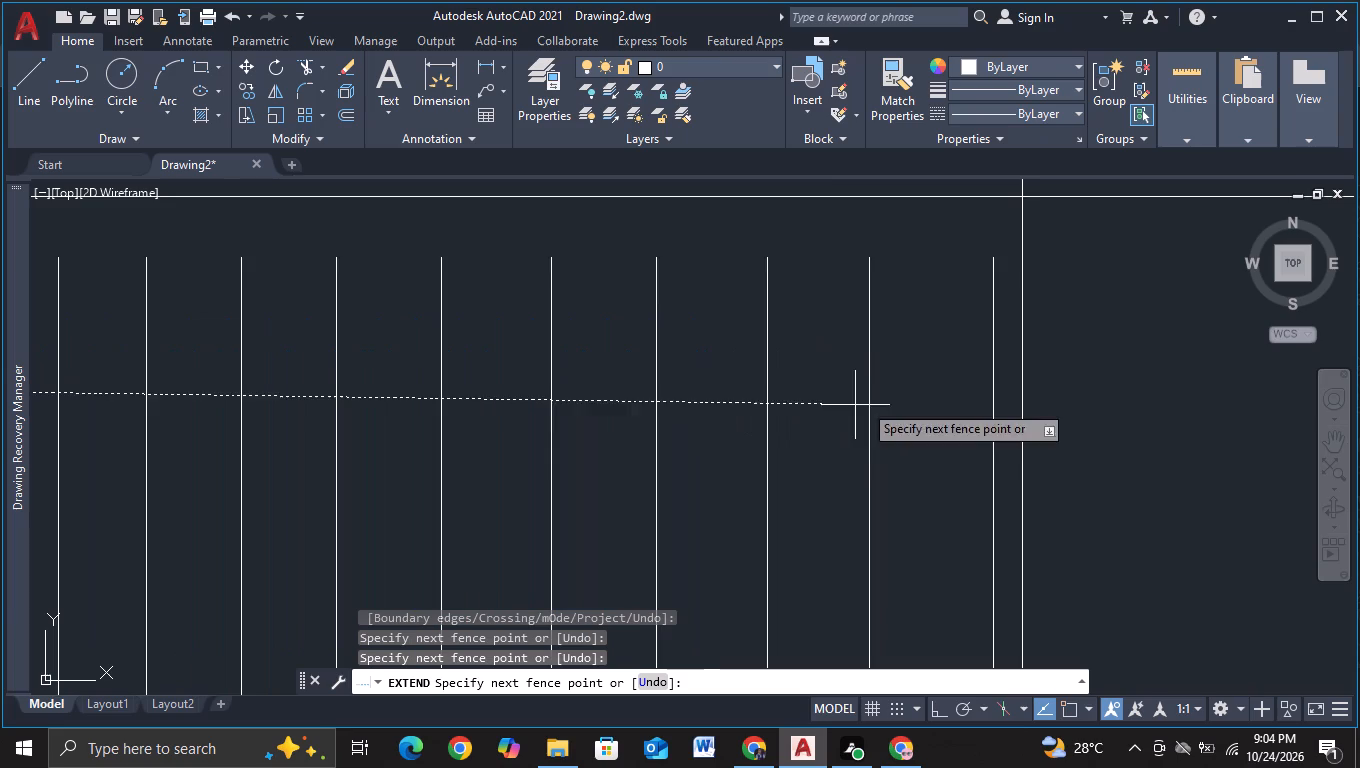
{"action": "left_click", "coordinate": [1000, 332]}
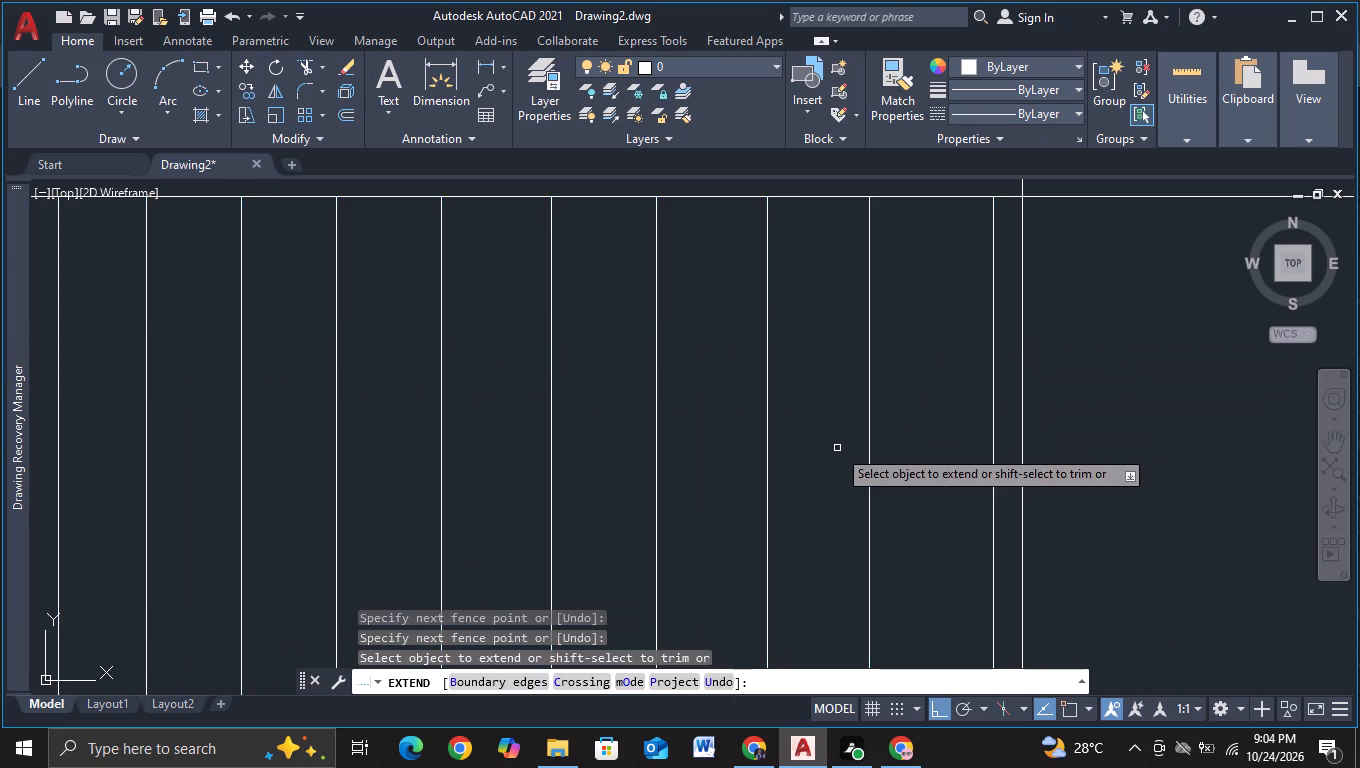
Extend all slats of the lowest strip down to the strip's bottom line with a fence across the whole row, and finish extending.
{"action": "scroll", "coordinate": [837, 448], "scroll_direction": "down", "scroll_amount": 3}
{"action": "middle_click_drag", "start_coordinate": [825, 495], "coordinate": [870, 311]}
{"action": "scroll", "coordinate": [879, 428], "scroll_direction": "up", "scroll_amount": 2}
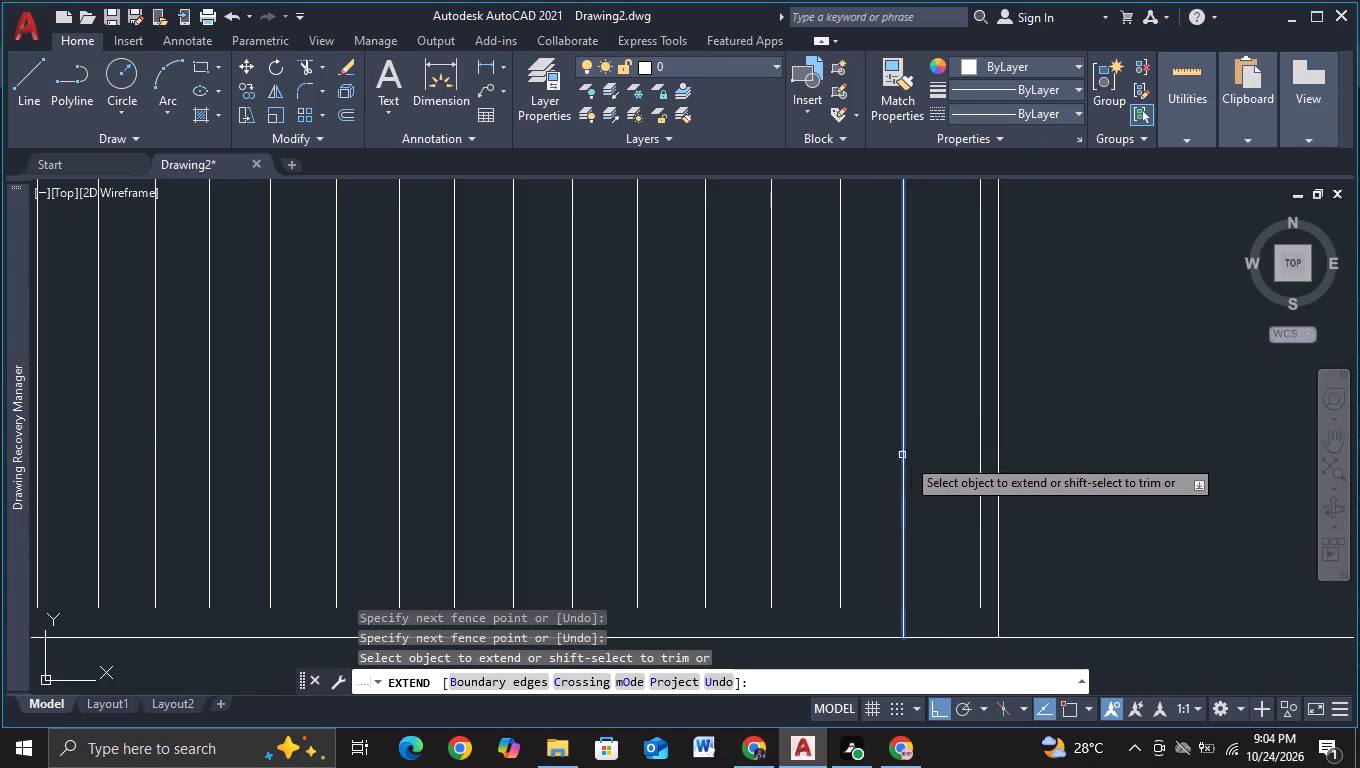
{"action": "left_click", "coordinate": [989, 545]}
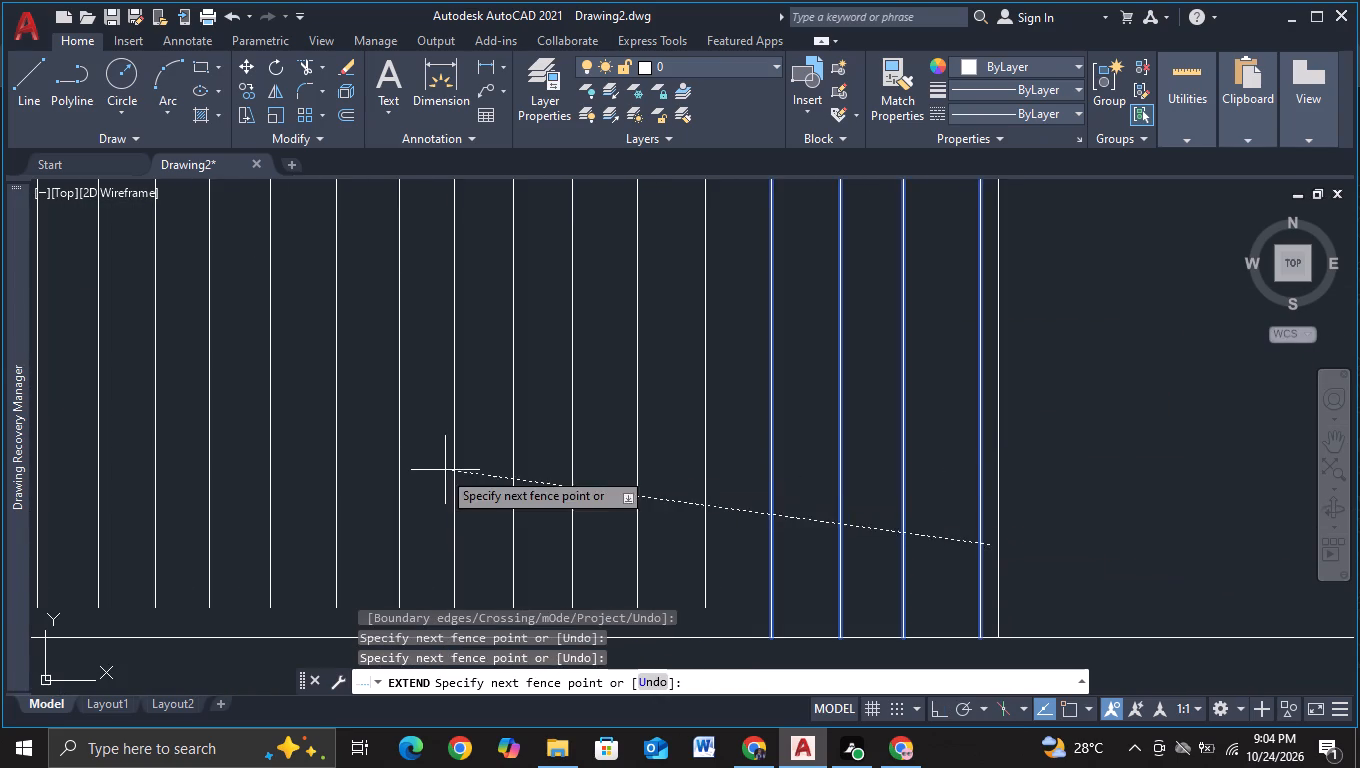
{"action": "scroll", "coordinate": [430, 473], "scroll_direction": "down", "scroll_amount": 3}
{"action": "middle_click_drag", "start_coordinate": [406, 474], "coordinate": [955, 416]}
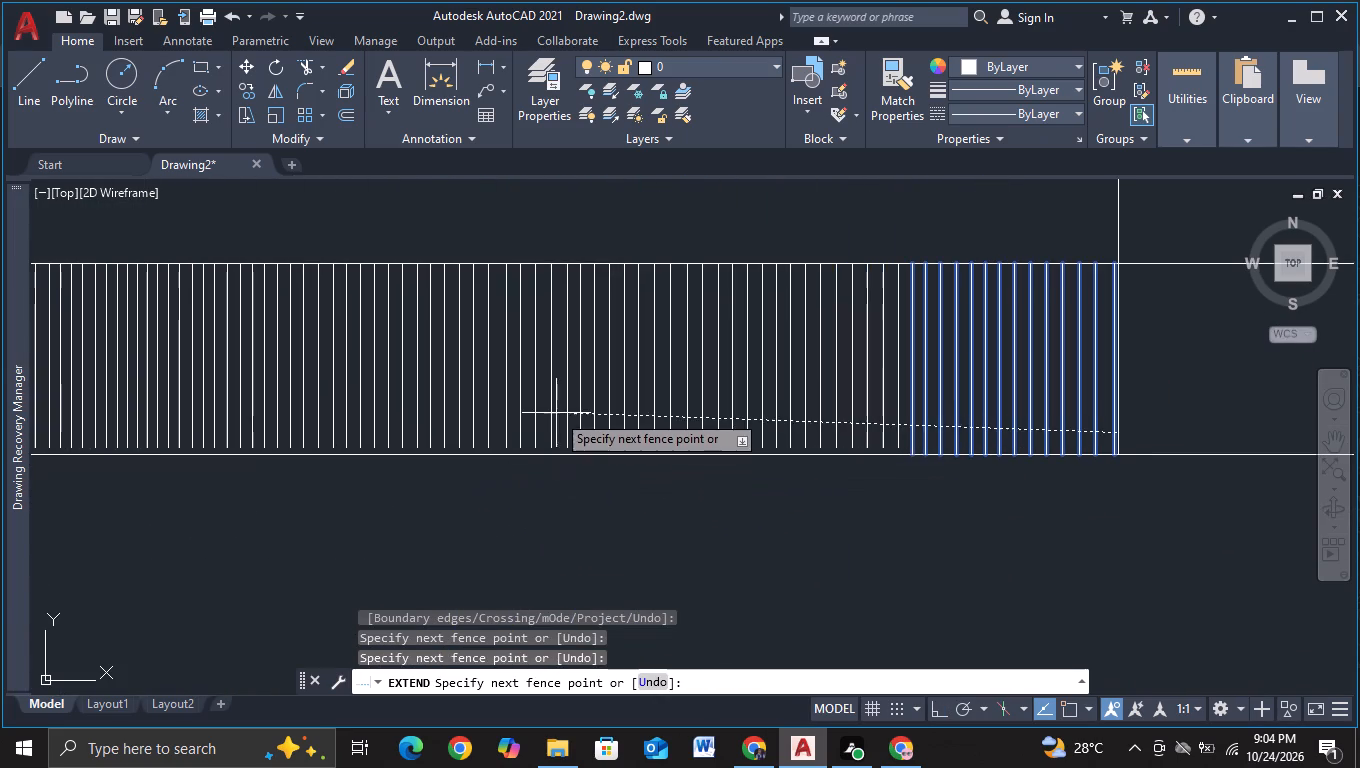
{"action": "middle_click_drag", "start_coordinate": [556, 412], "coordinate": [1038, 392]}
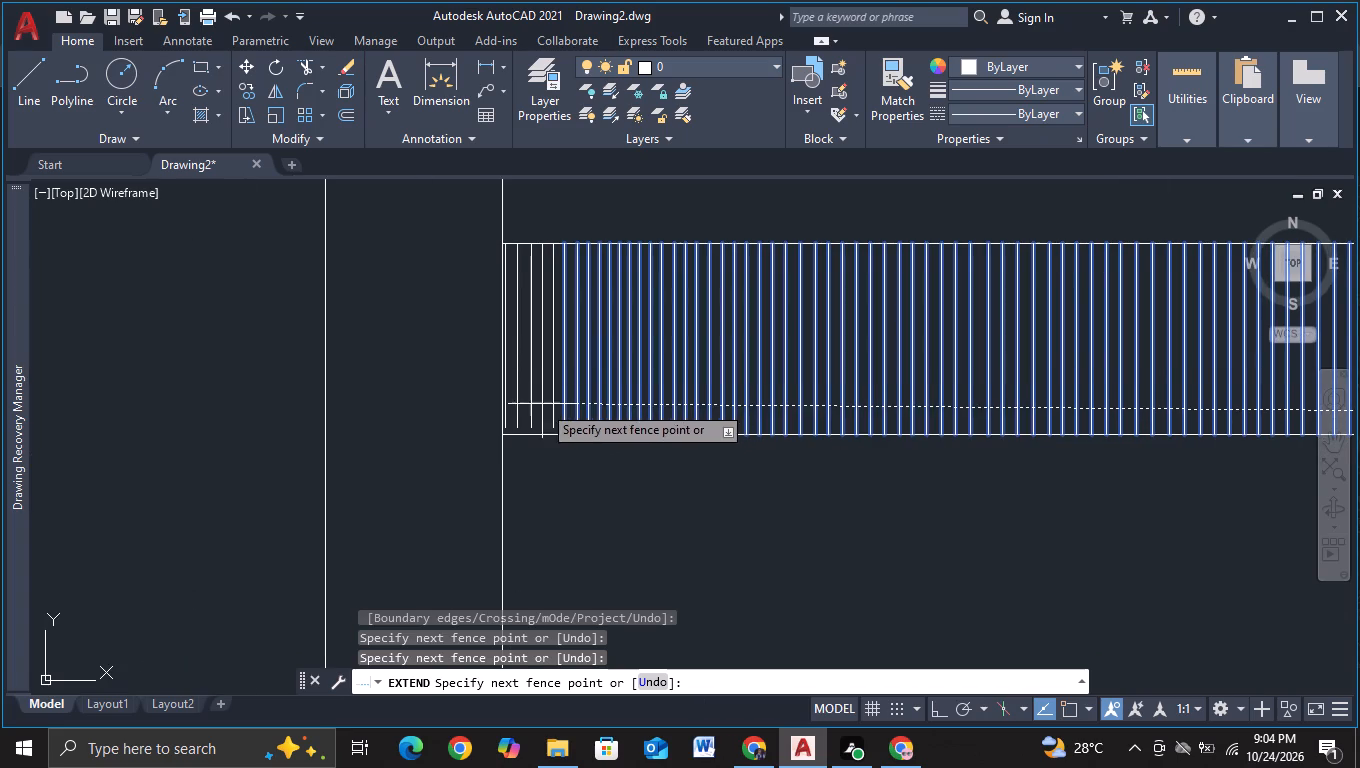
{"action": "middle_click_drag", "start_coordinate": [542, 404], "coordinate": [753, 417]}
{"action": "scroll", "coordinate": [753, 417], "scroll_direction": "up", "scroll_amount": 3}
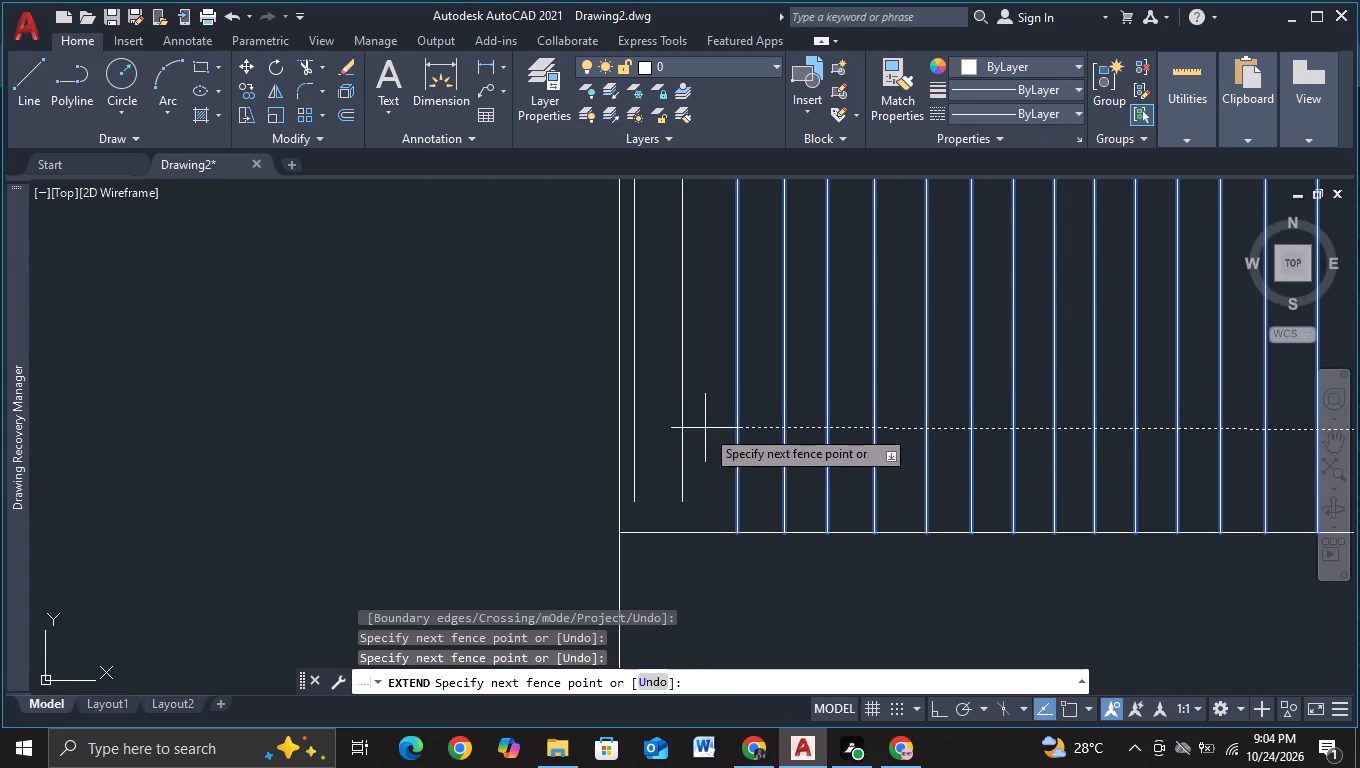
{"action": "scroll", "coordinate": [644, 442], "scroll_direction": "up", "scroll_amount": 2}
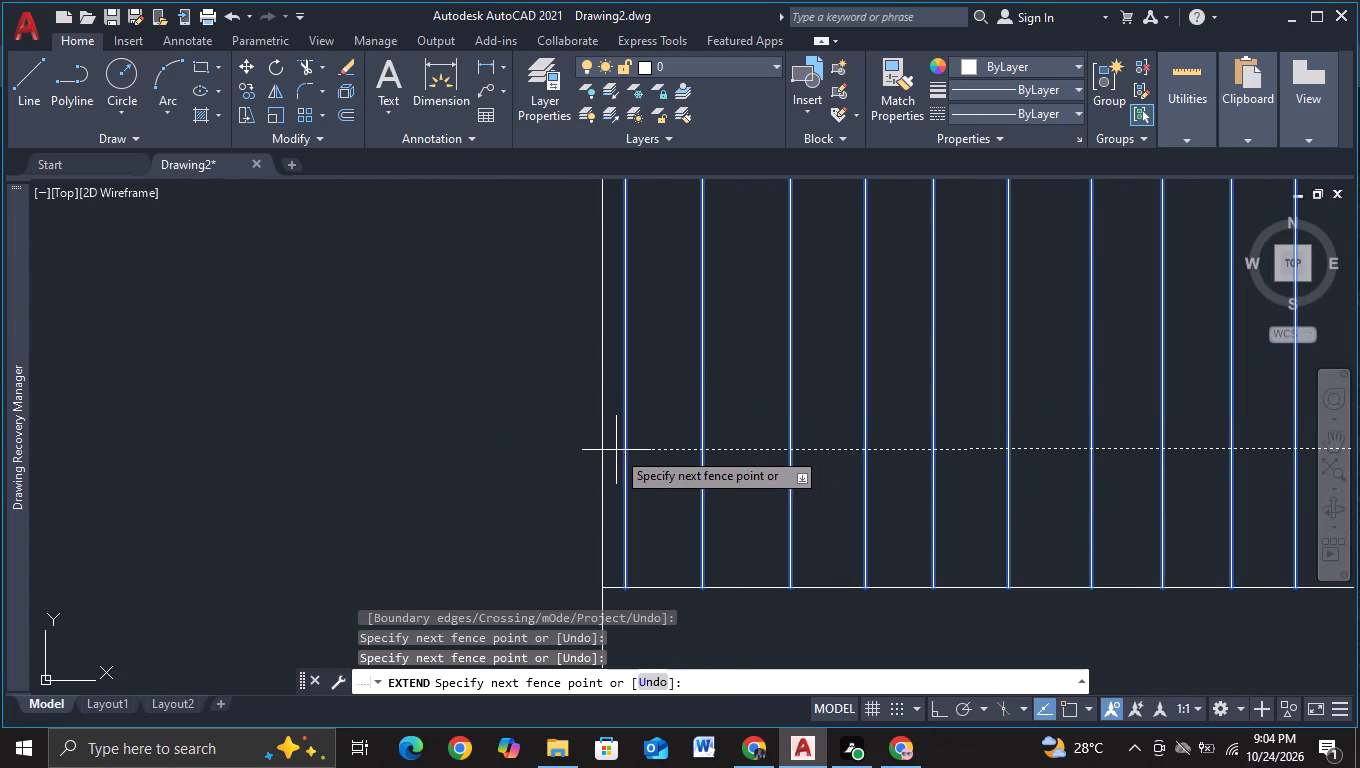
{"action": "left_click", "coordinate": [616, 450]}
{"action": "key", "text": "Escape"}
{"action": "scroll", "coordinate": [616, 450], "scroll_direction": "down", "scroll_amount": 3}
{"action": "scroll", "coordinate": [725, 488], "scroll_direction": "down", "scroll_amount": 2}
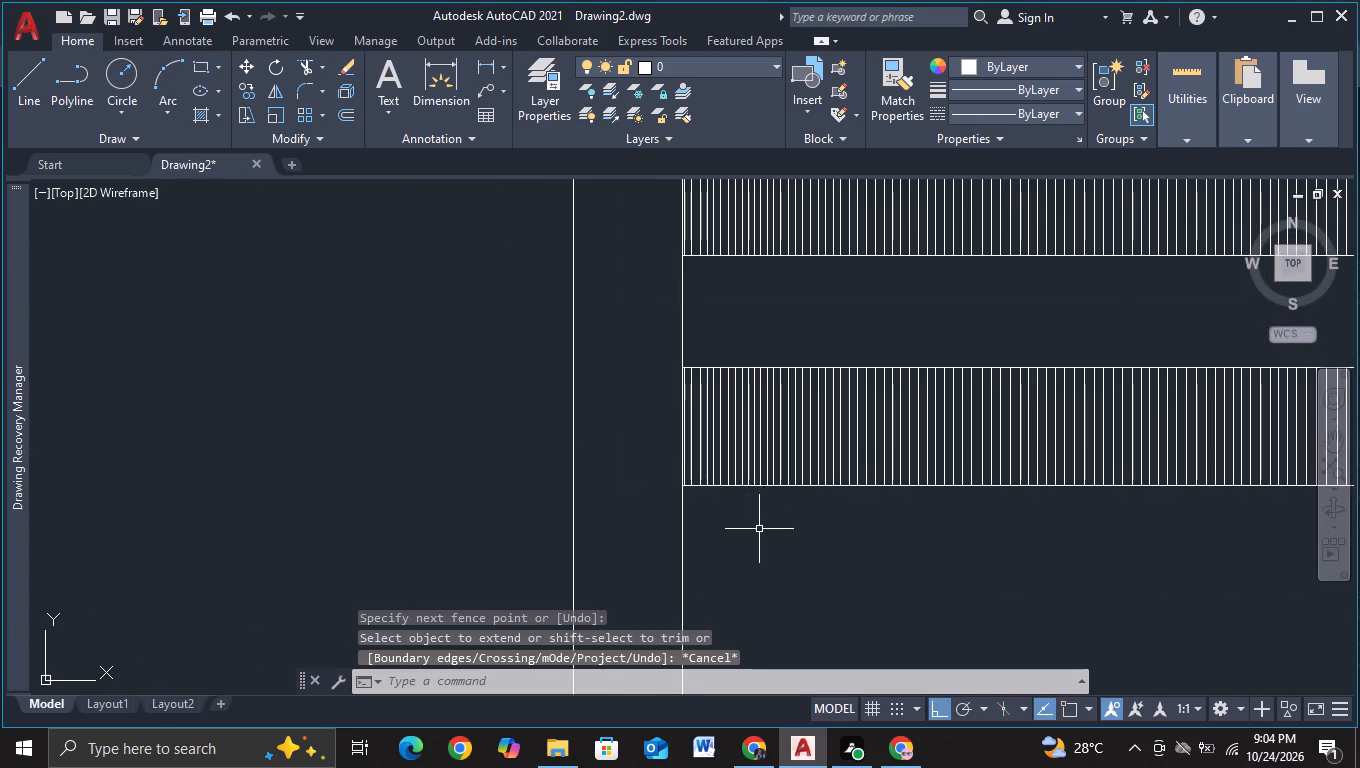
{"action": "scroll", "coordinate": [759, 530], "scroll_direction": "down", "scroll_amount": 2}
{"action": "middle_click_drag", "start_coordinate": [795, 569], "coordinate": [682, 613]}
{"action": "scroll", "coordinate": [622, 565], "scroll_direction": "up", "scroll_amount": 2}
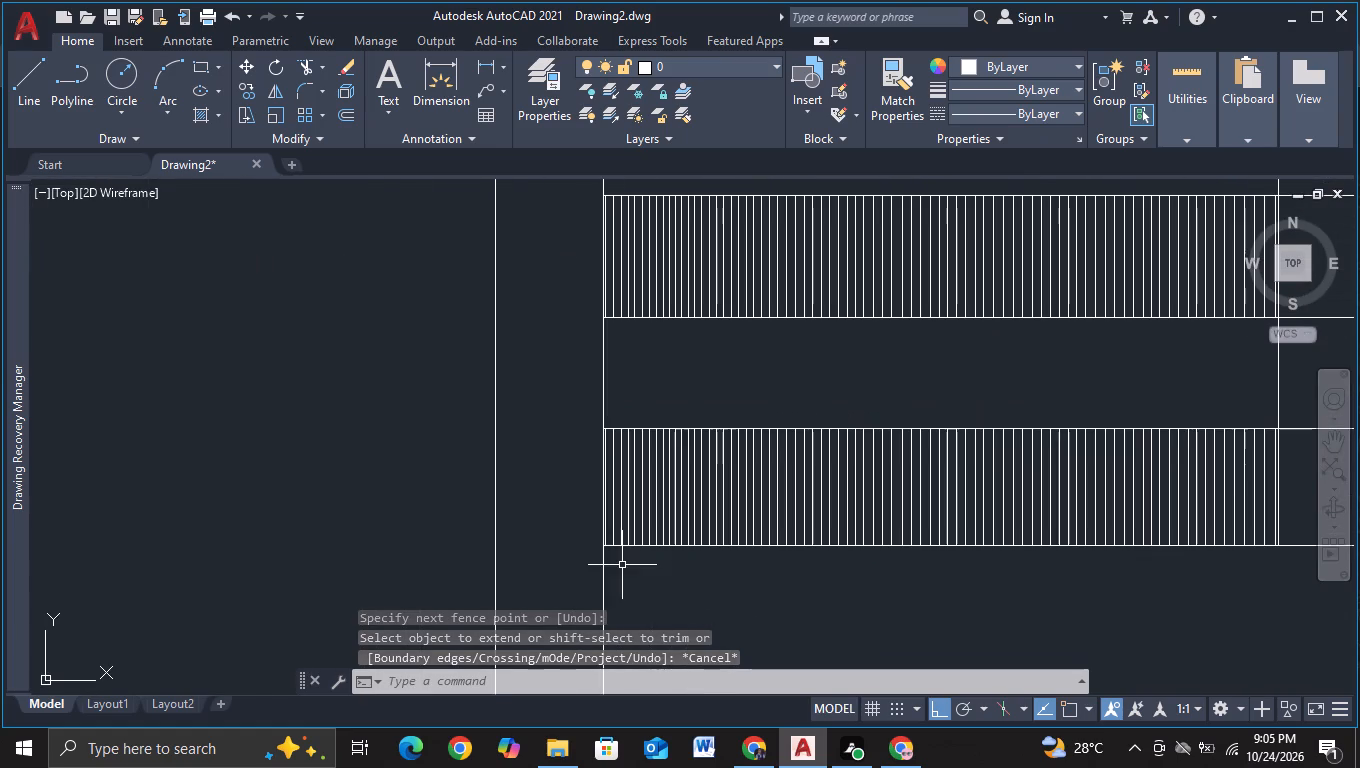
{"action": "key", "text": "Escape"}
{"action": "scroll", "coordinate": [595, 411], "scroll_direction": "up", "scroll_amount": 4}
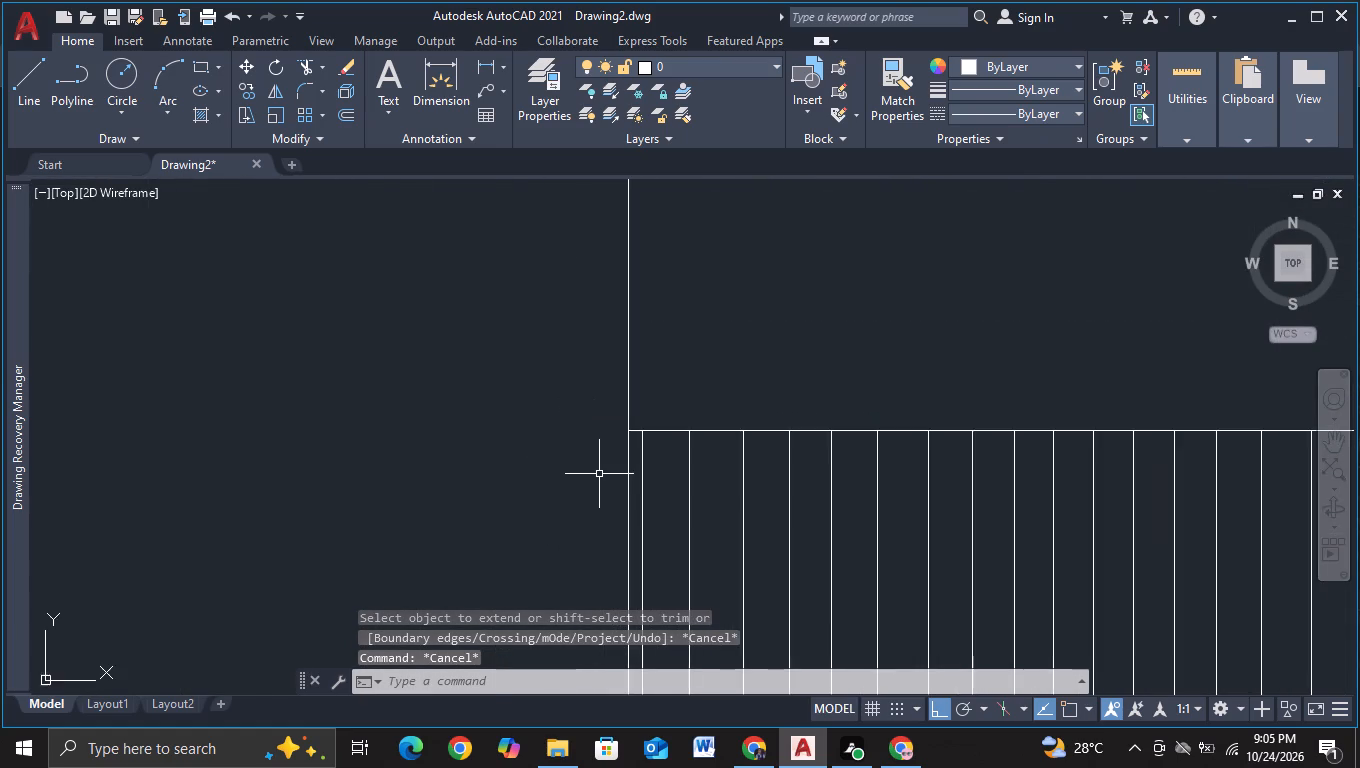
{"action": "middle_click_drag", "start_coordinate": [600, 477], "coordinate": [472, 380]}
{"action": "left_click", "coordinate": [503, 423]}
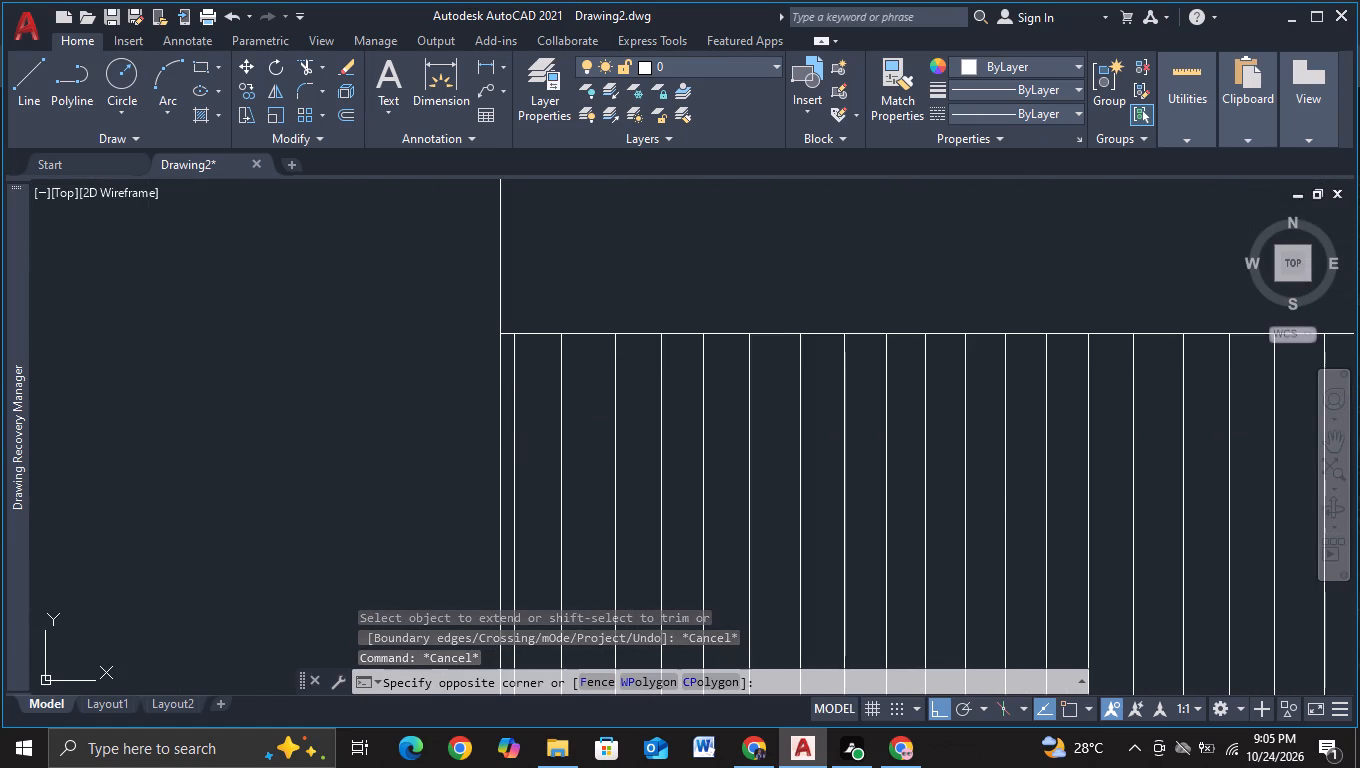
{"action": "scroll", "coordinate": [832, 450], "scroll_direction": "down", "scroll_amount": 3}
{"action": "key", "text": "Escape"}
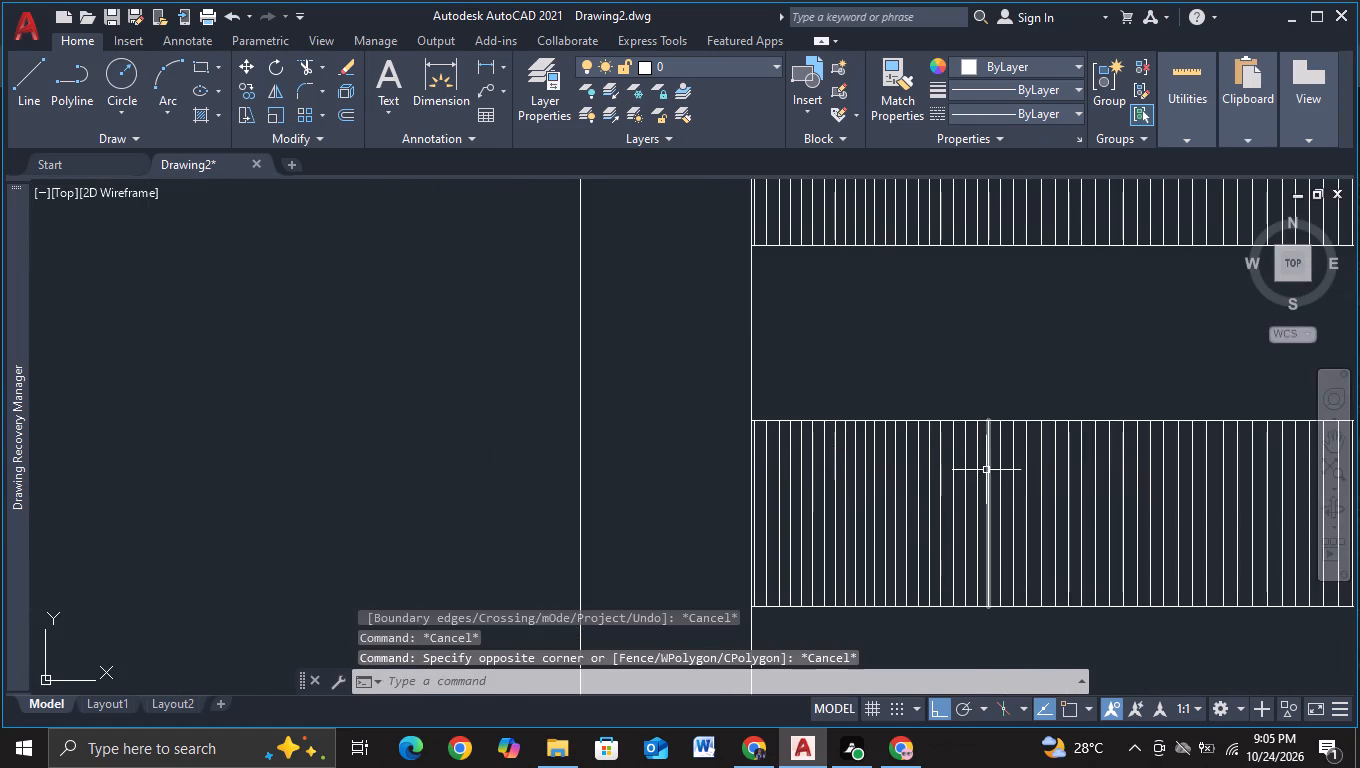
Copy the lowest strip's entire slat row horizontally about 6.03 to the right, into the adjoining bay.
{"action": "middle_click_drag", "start_coordinate": [954, 477], "coordinate": [265, 452]}
{"action": "middle_click_drag", "start_coordinate": [1036, 506], "coordinate": [577, 474]}
{"action": "scroll", "coordinate": [641, 448], "scroll_direction": "up", "scroll_amount": 2}
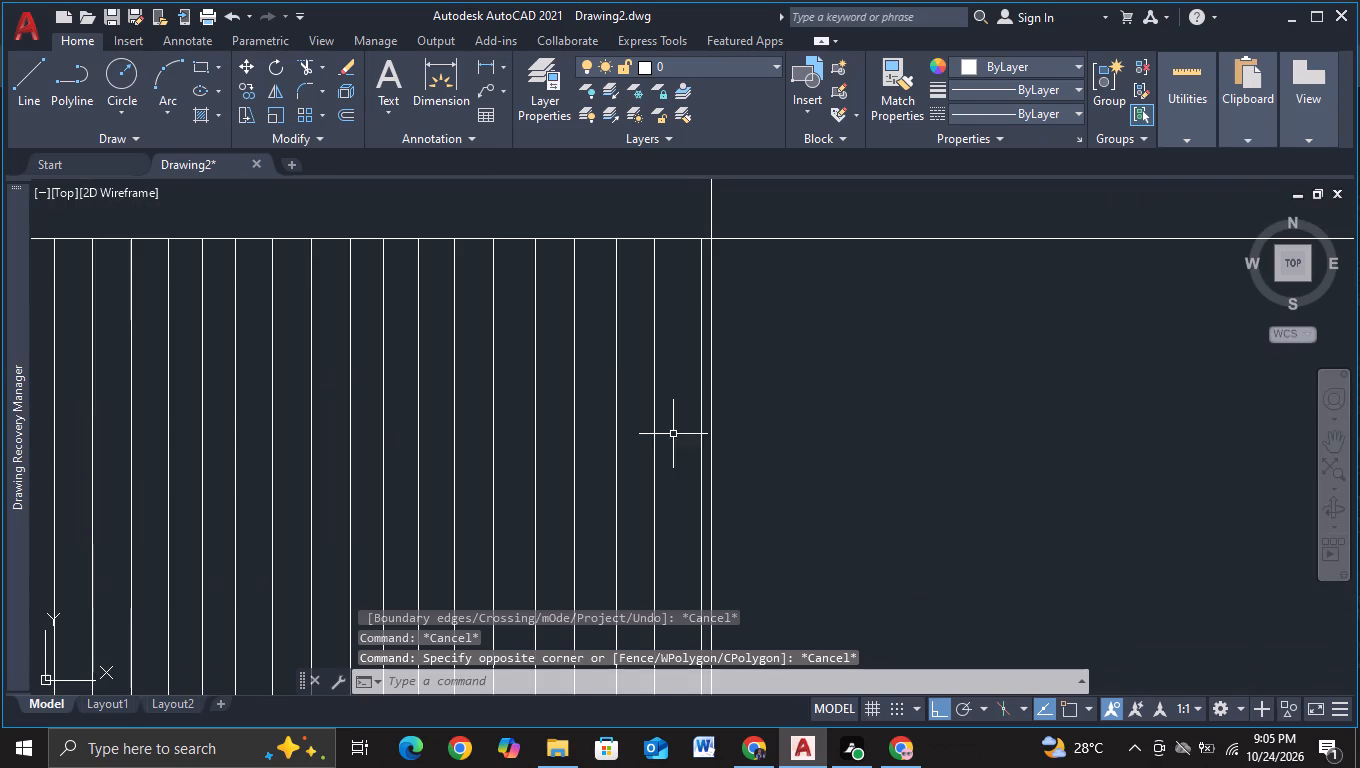
{"action": "left_click", "coordinate": [707, 330]}
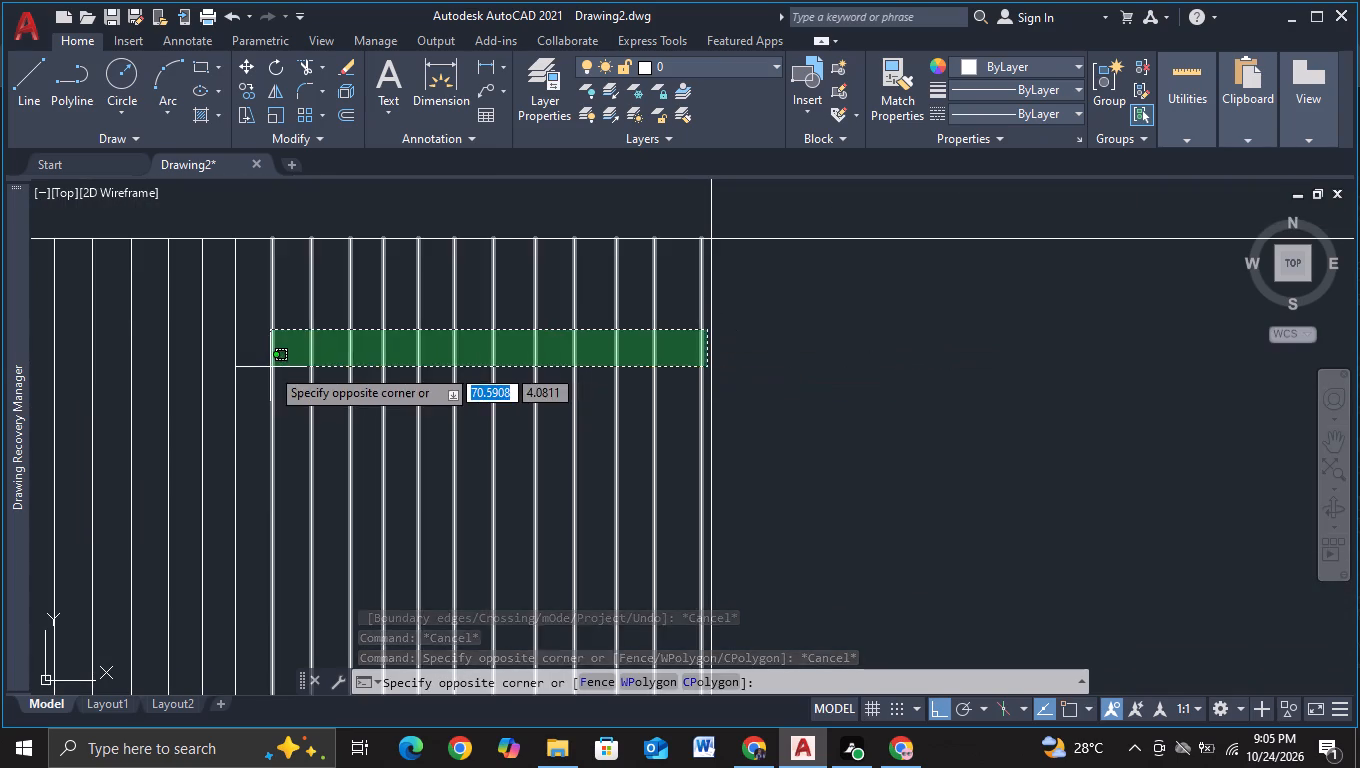
{"action": "scroll", "coordinate": [270, 367], "scroll_direction": "down", "scroll_amount": 3}
{"action": "middle_click_drag", "start_coordinate": [286, 381], "coordinate": [1120, 486]}
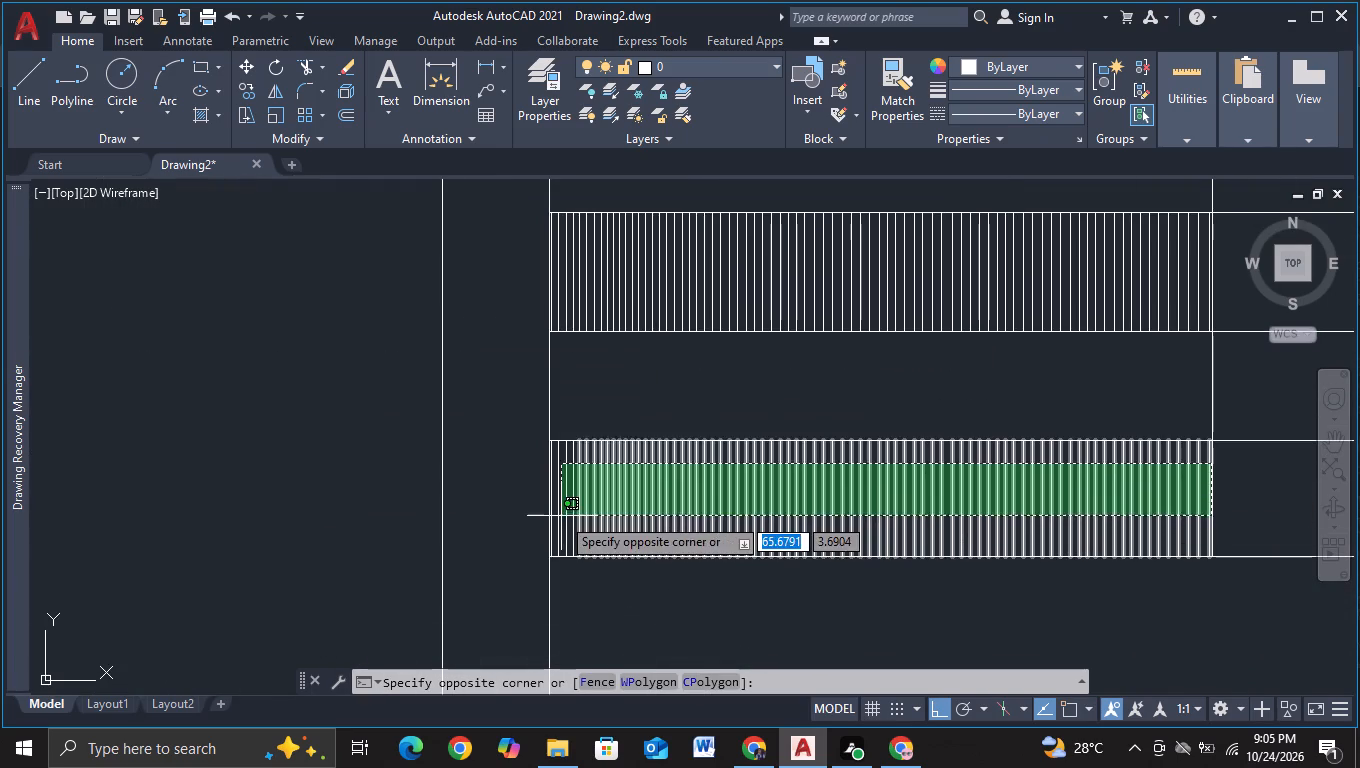
{"action": "scroll", "coordinate": [561, 516], "scroll_direction": "up", "scroll_amount": 4}
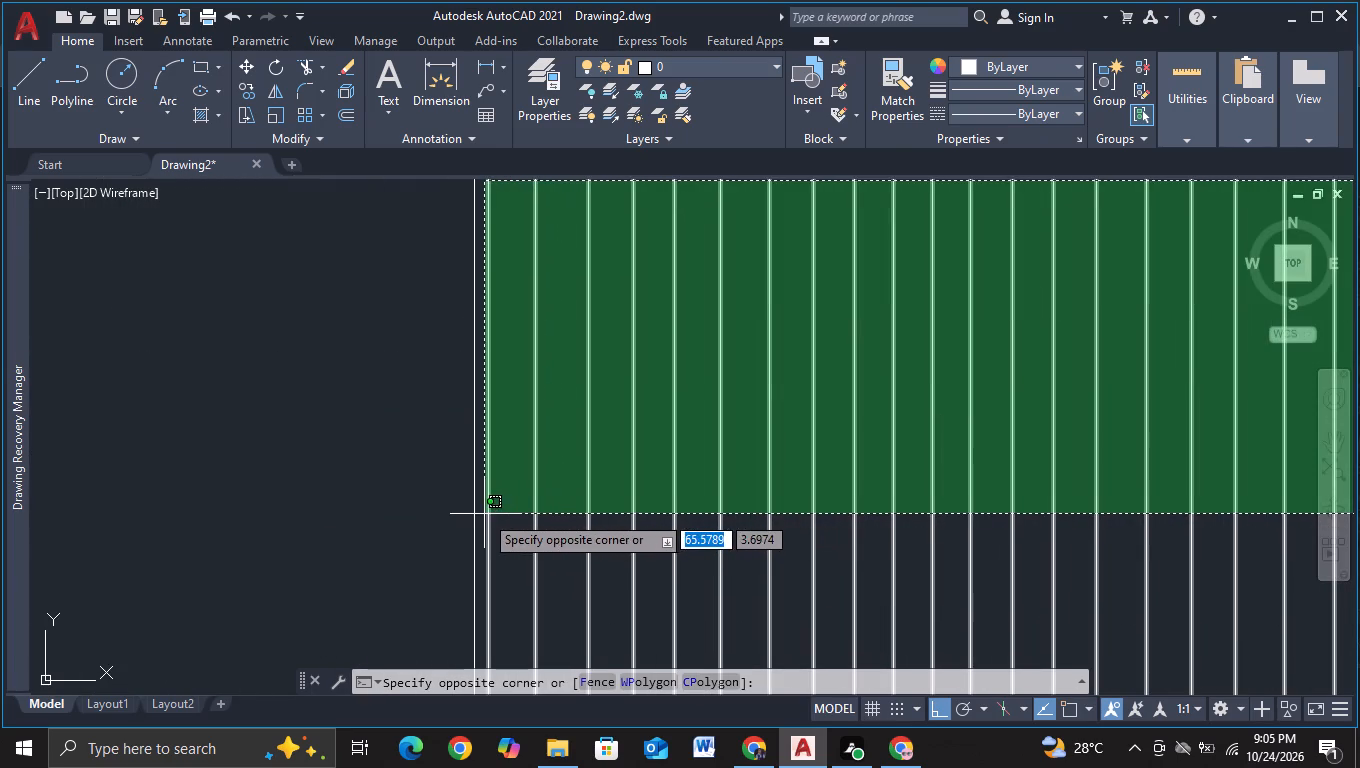
{"action": "left_click", "coordinate": [484, 514]}
{"action": "key", "text": "c"}
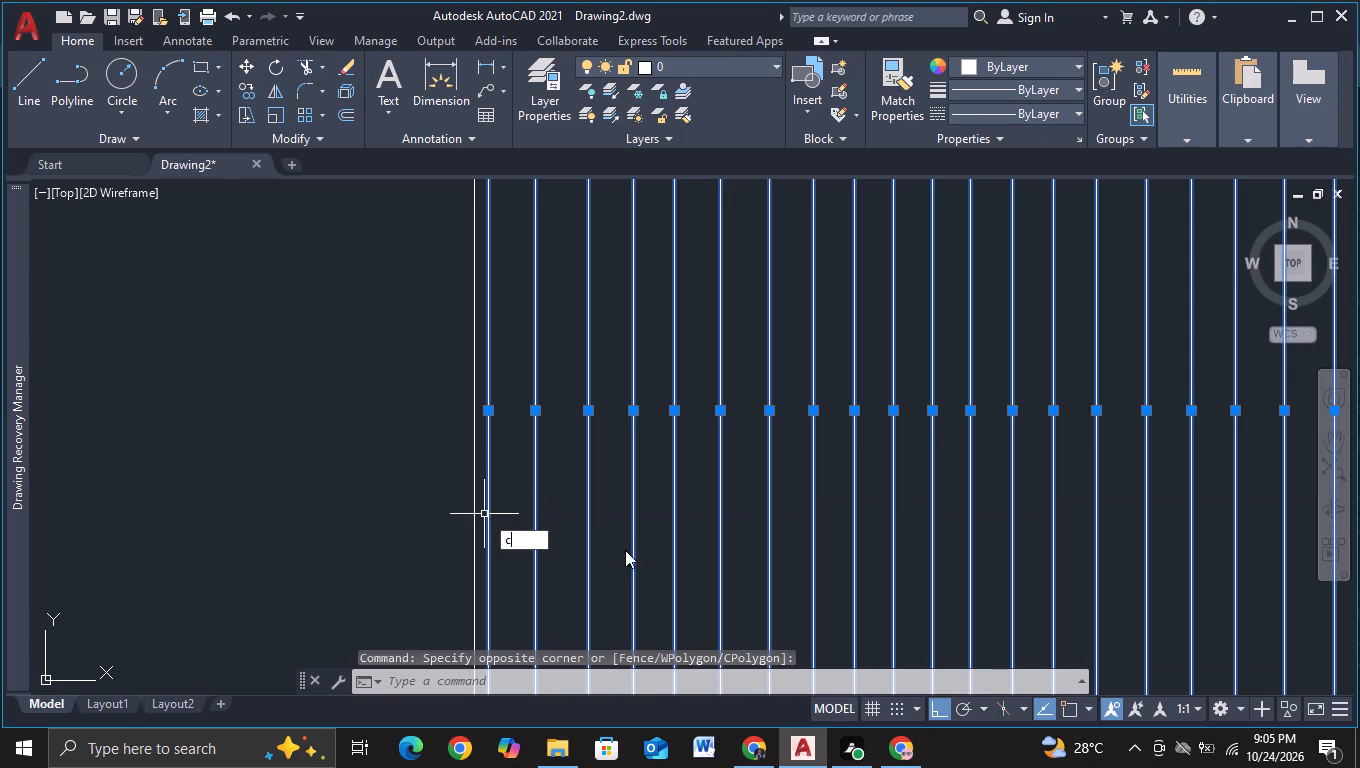
{"action": "left_click", "coordinate": [622, 578]}
{"action": "left_click", "coordinate": [709, 515]}
{"action": "scroll", "coordinate": [811, 526], "scroll_direction": "down", "scroll_amount": 3}
{"action": "middle_click_drag", "start_coordinate": [849, 536], "coordinate": [124, 497]}
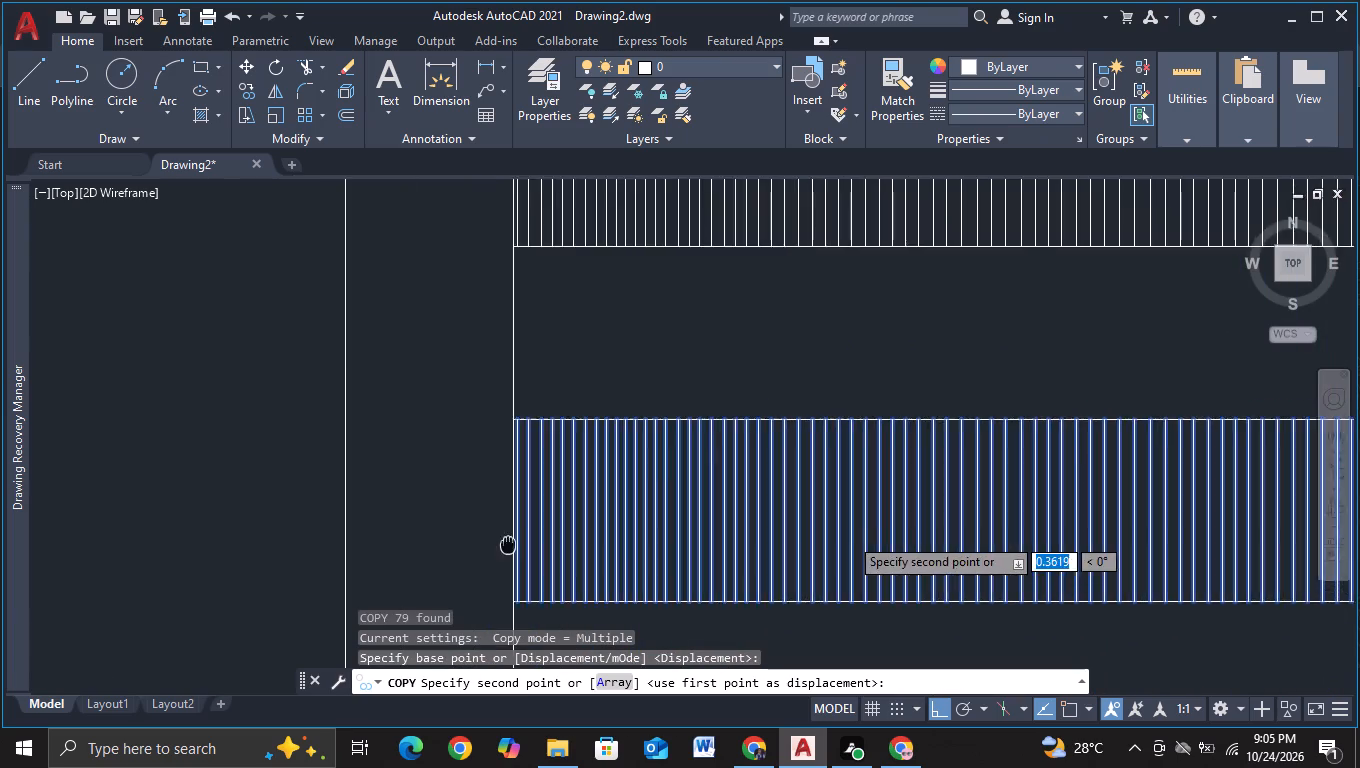
{"action": "middle_click_drag", "start_coordinate": [124, 497], "coordinate": [127, 497]}
{"action": "middle_click_drag", "start_coordinate": [773, 527], "coordinate": [0, 458]}
{"action": "scroll", "coordinate": [437, 458], "scroll_direction": "down", "scroll_amount": 2}
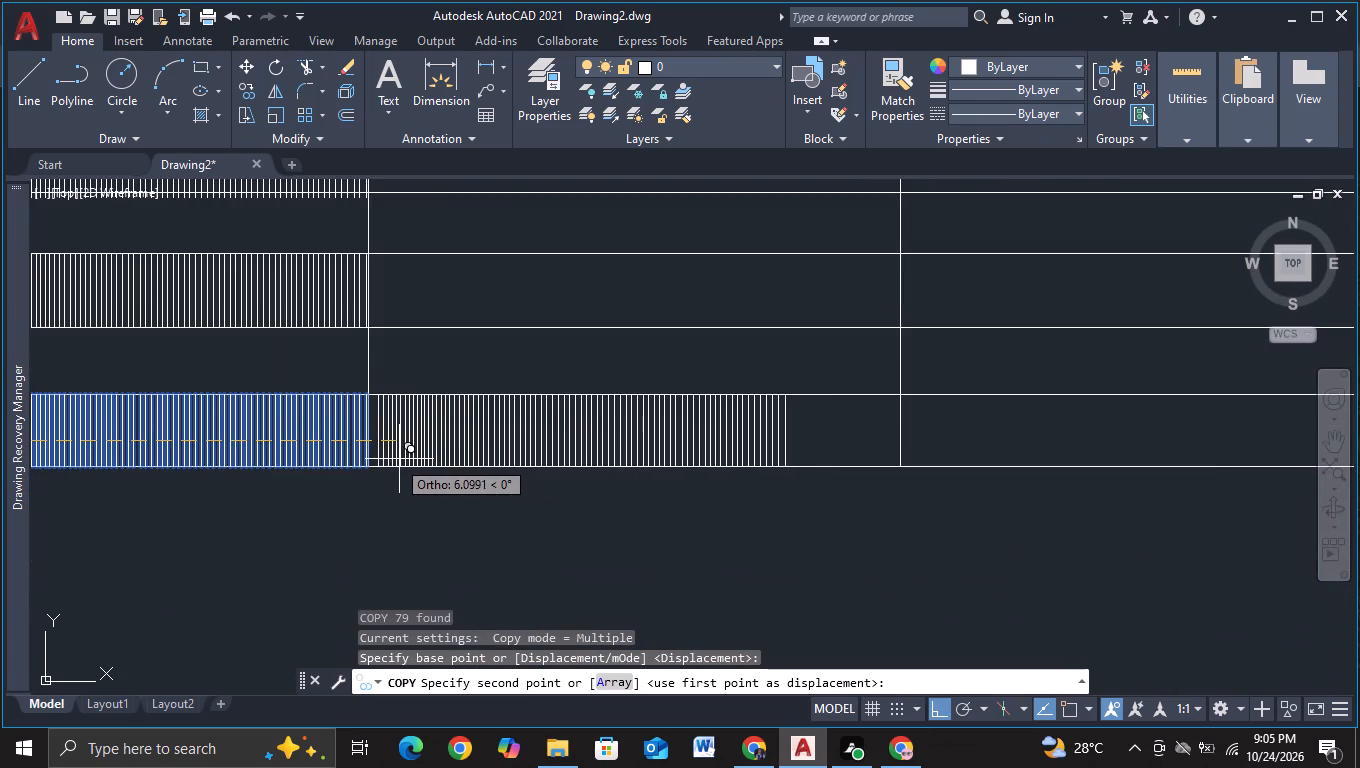
{"action": "scroll", "coordinate": [391, 461], "scroll_direction": "down", "scroll_amount": 2}
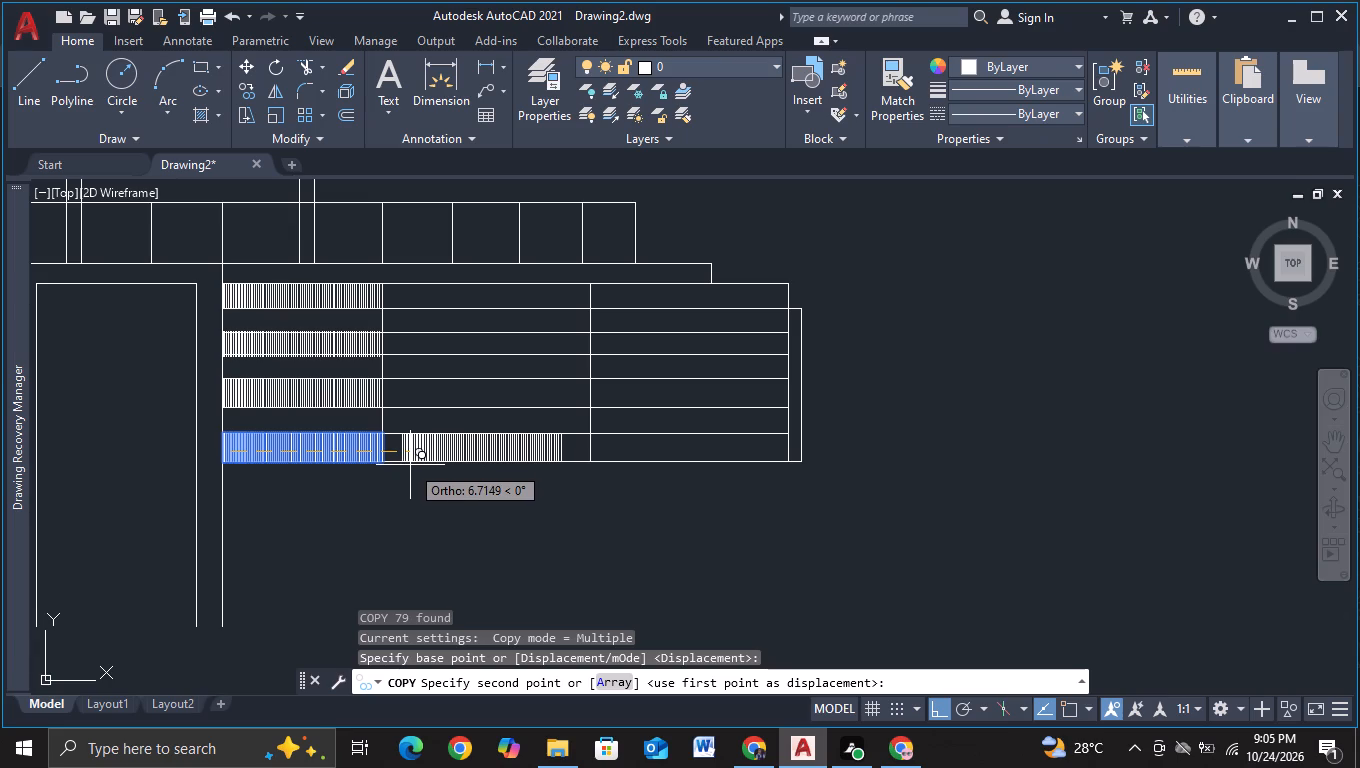
{"action": "scroll", "coordinate": [397, 465], "scroll_direction": "up", "scroll_amount": 3}
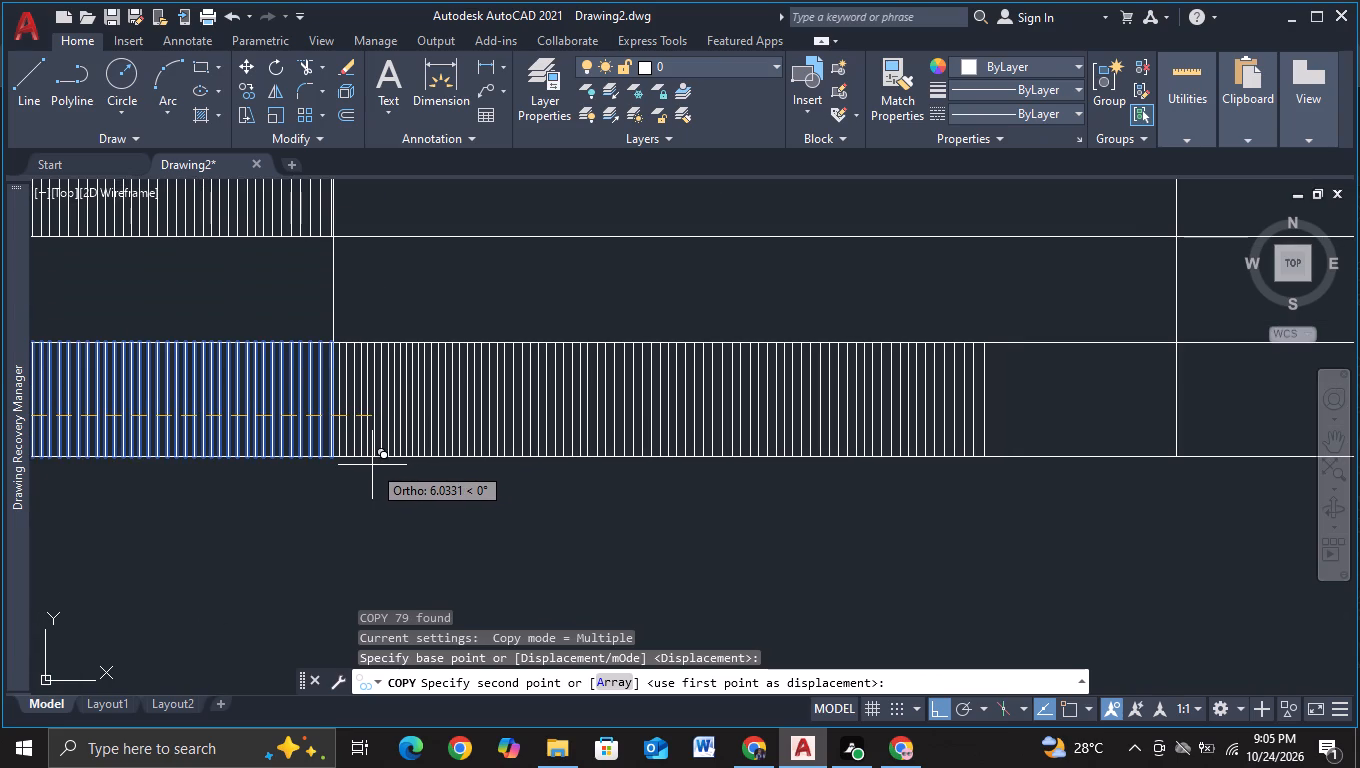
{"action": "left_click", "coordinate": [372, 465]}
Place two more copies of the slat row about 12.04 and 18.06 to the right of the original, and finish copying.
{"action": "middle_click_drag", "start_coordinate": [716, 486], "coordinate": [541, 509]}
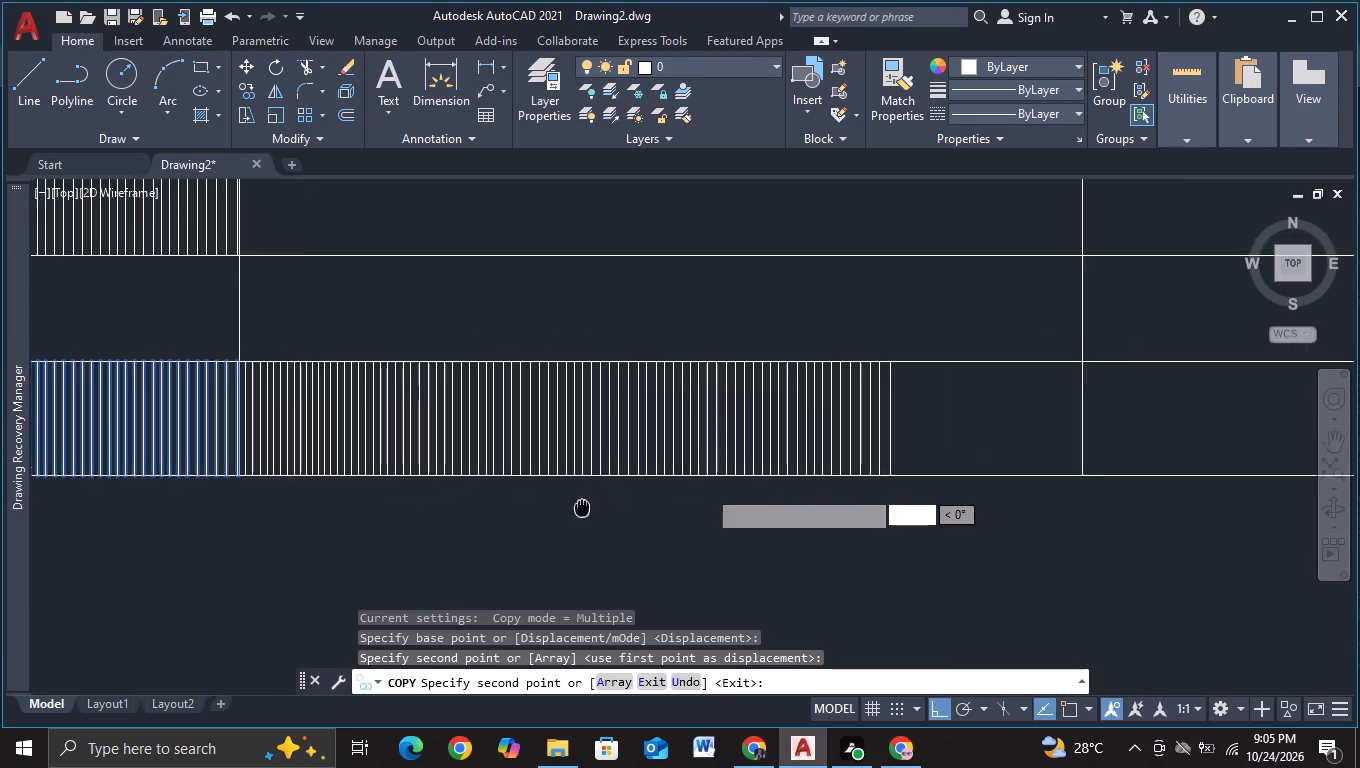
{"action": "middle_click_drag", "start_coordinate": [541, 509], "coordinate": [122, 481]}
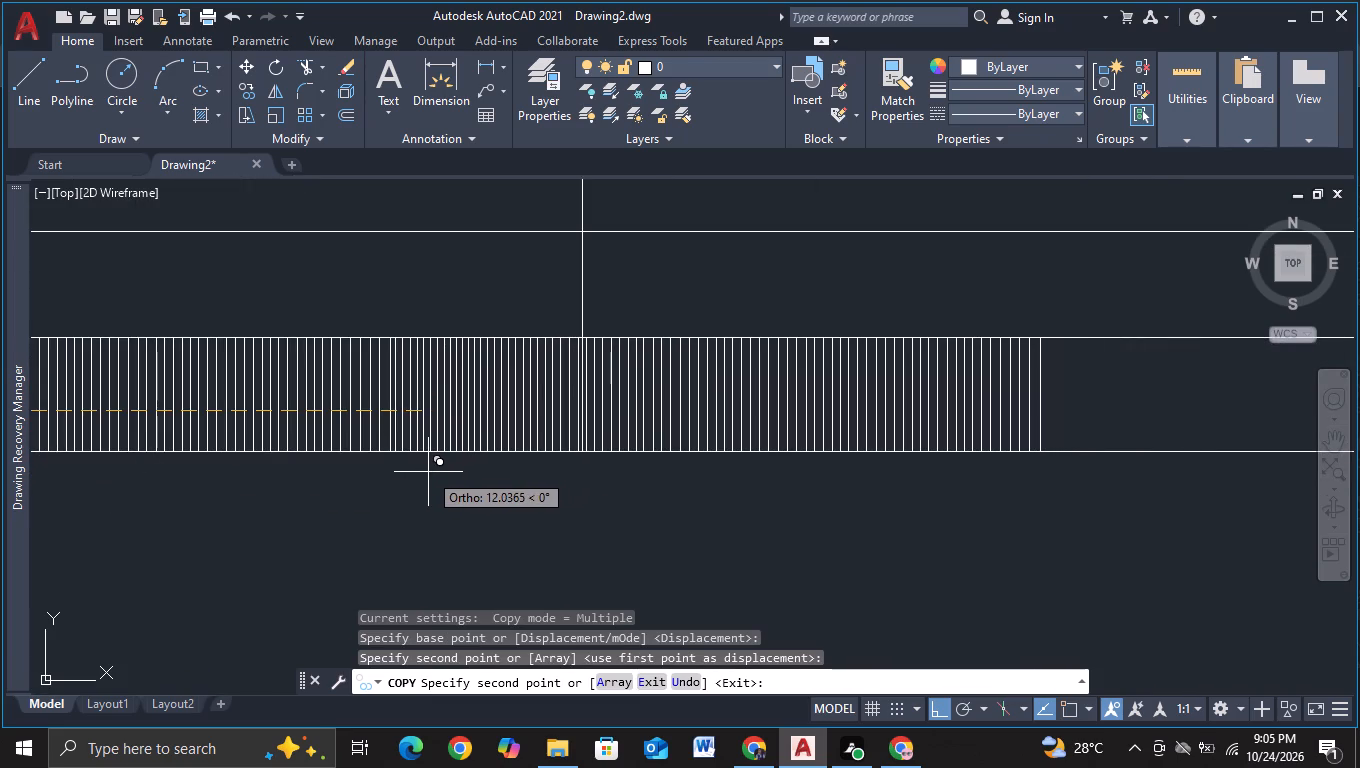
{"action": "left_click", "coordinate": [428, 472]}
{"action": "middle_click_drag", "start_coordinate": [1018, 551], "coordinate": [132, 461]}
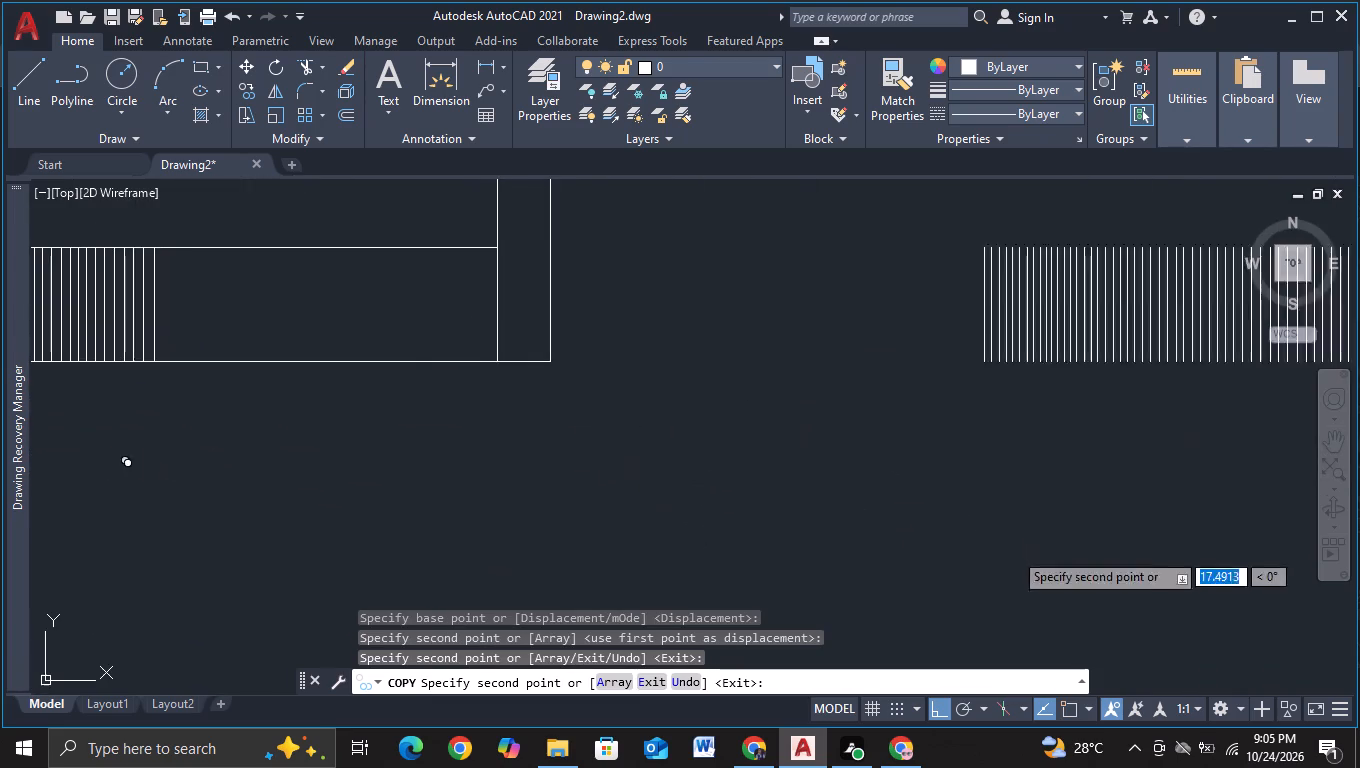
{"action": "left_click", "coordinate": [194, 423]}
{"action": "key", "text": "Escape"}
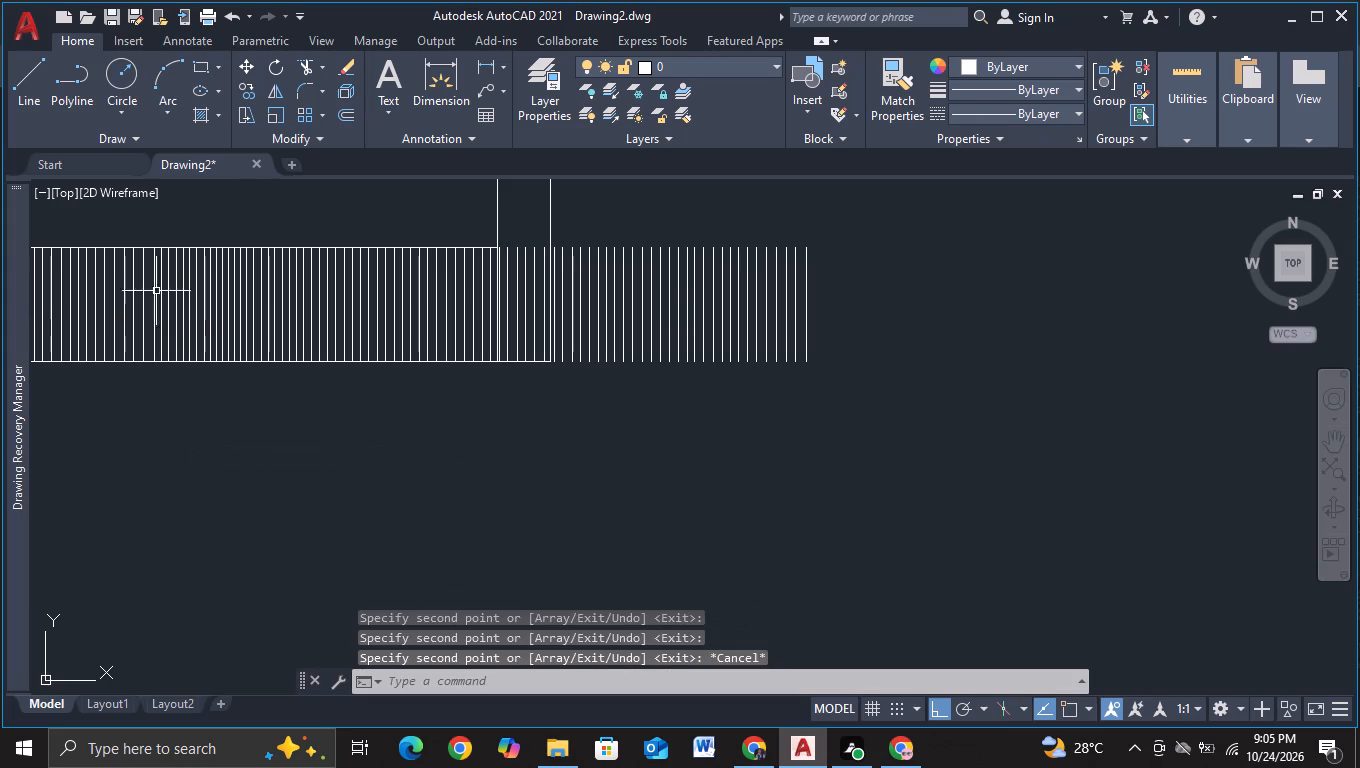
Trim away the surplus slats beyond the lowest strip's right end line, both outside the block and within the narrow edge gap.
{"action": "left_click", "coordinate": [303, 61]}
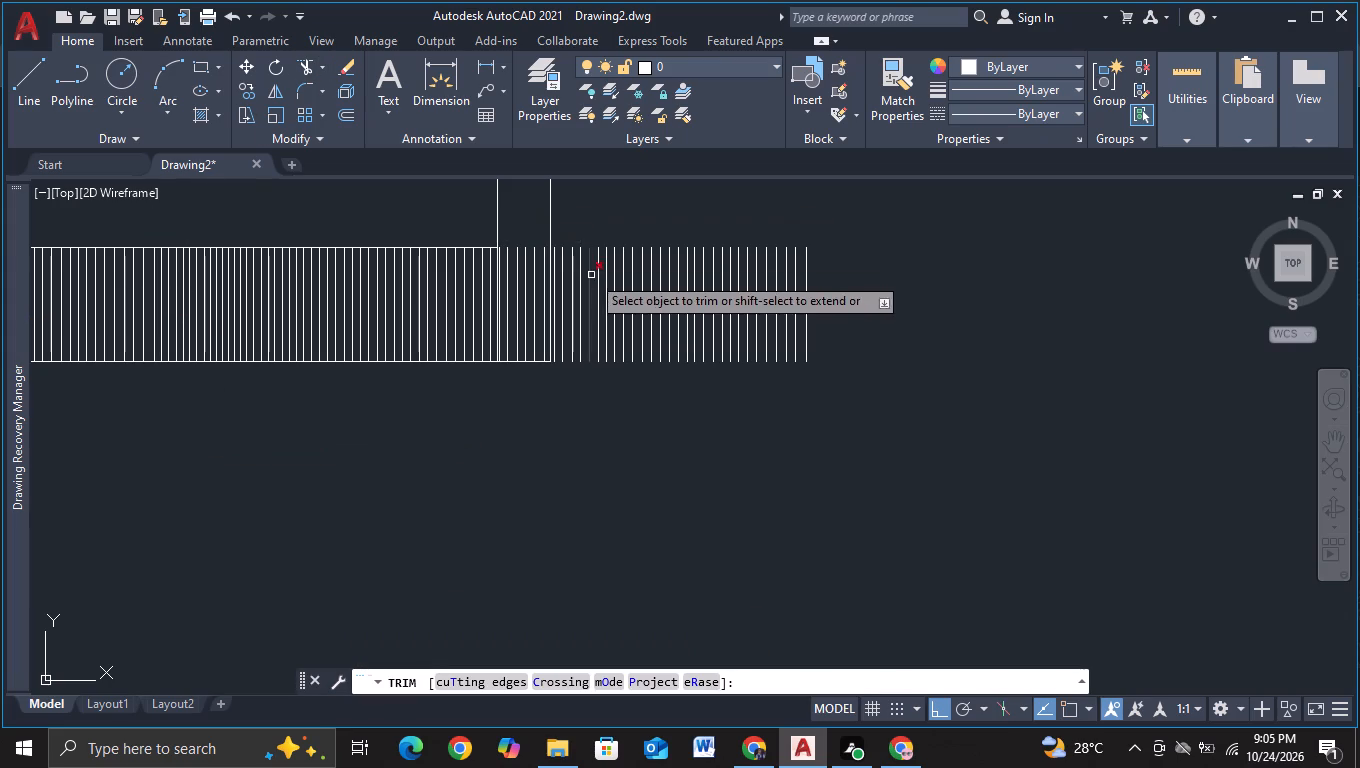
{"action": "scroll", "coordinate": [591, 275], "scroll_direction": "up", "scroll_amount": 2}
{"action": "left_click", "coordinate": [486, 262]}
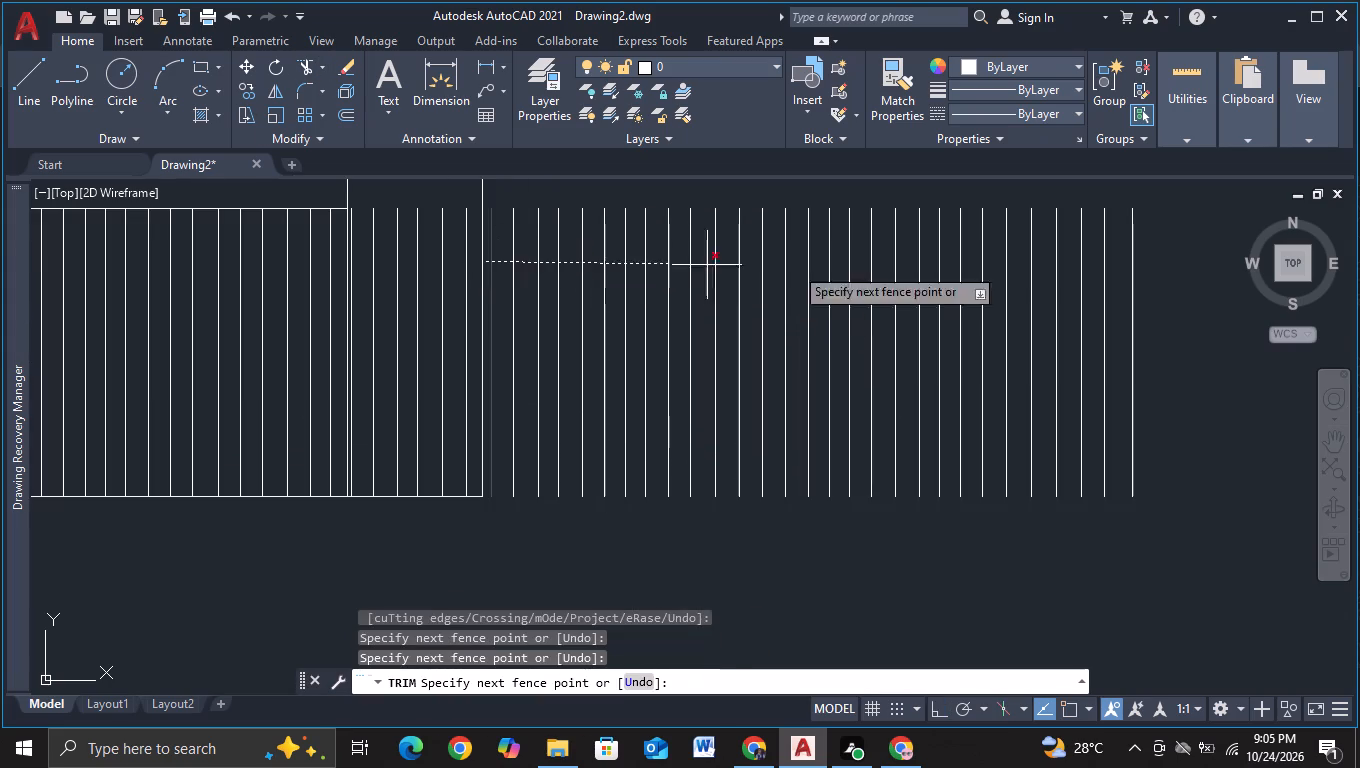
{"action": "left_click", "coordinate": [1189, 294]}
{"action": "scroll", "coordinate": [357, 311], "scroll_direction": "up", "scroll_amount": 2}
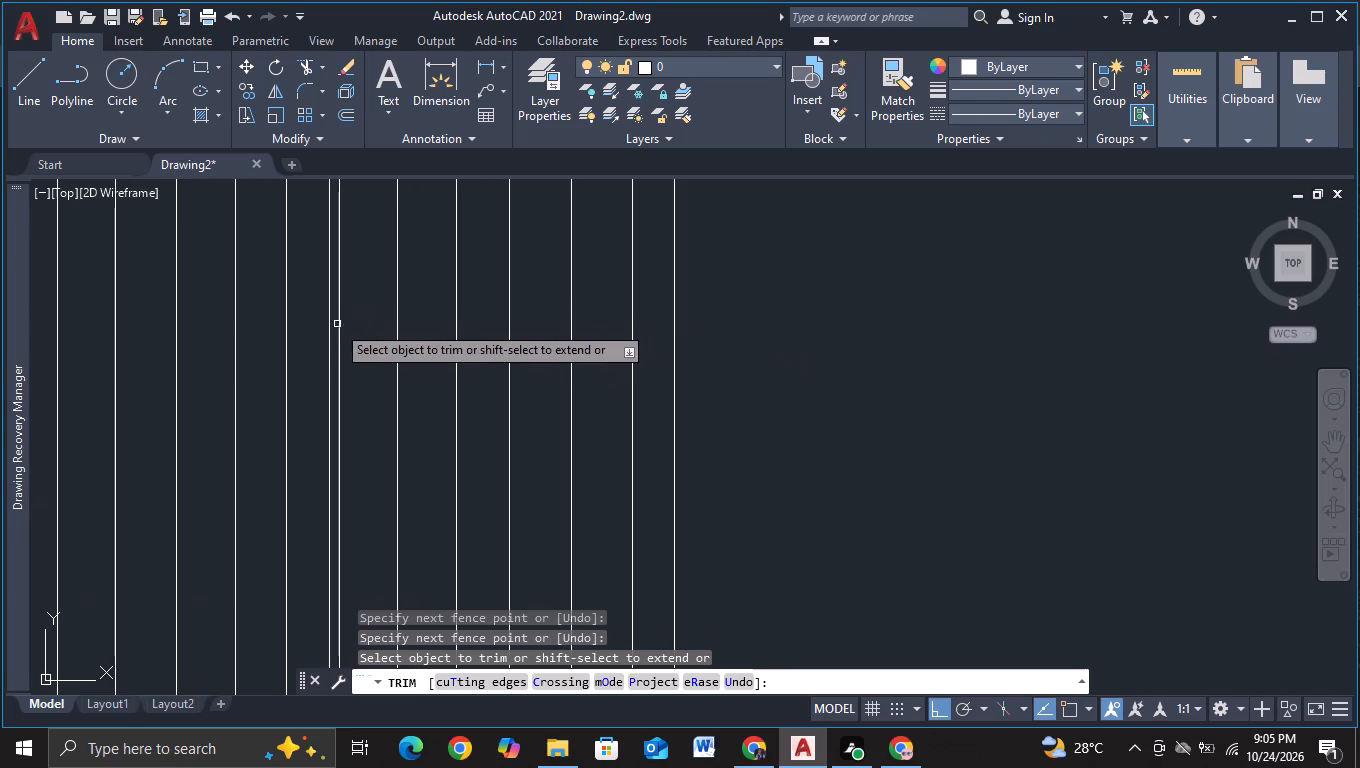
{"action": "left_click", "coordinate": [334, 325]}
{"action": "left_click", "coordinate": [638, 326]}
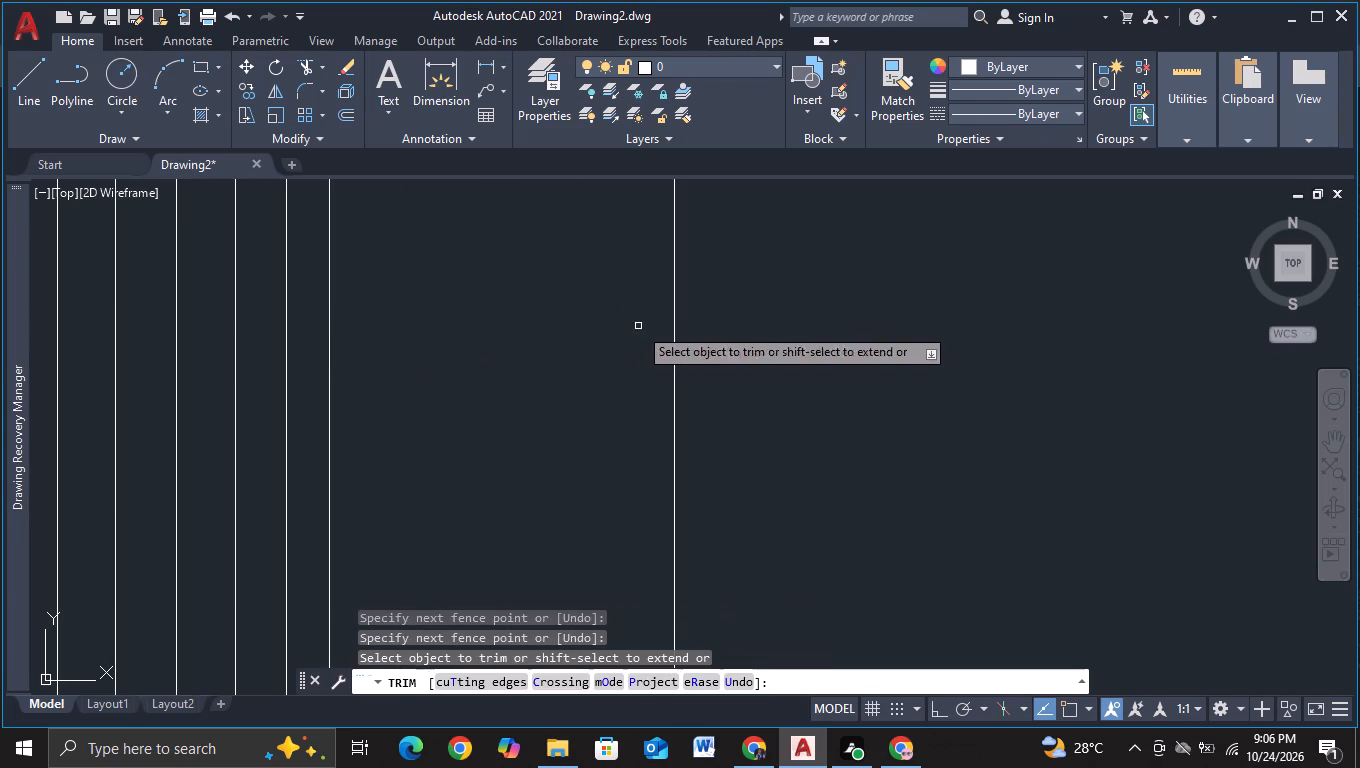
Examine the lowest strip's slat row along its length and around the bay divider lines for leftover or misplaced slats.
{"action": "scroll", "coordinate": [335, 377], "scroll_direction": "down", "scroll_amount": 2}
{"action": "middle_click_drag", "start_coordinate": [393, 384], "coordinate": [966, 343]}
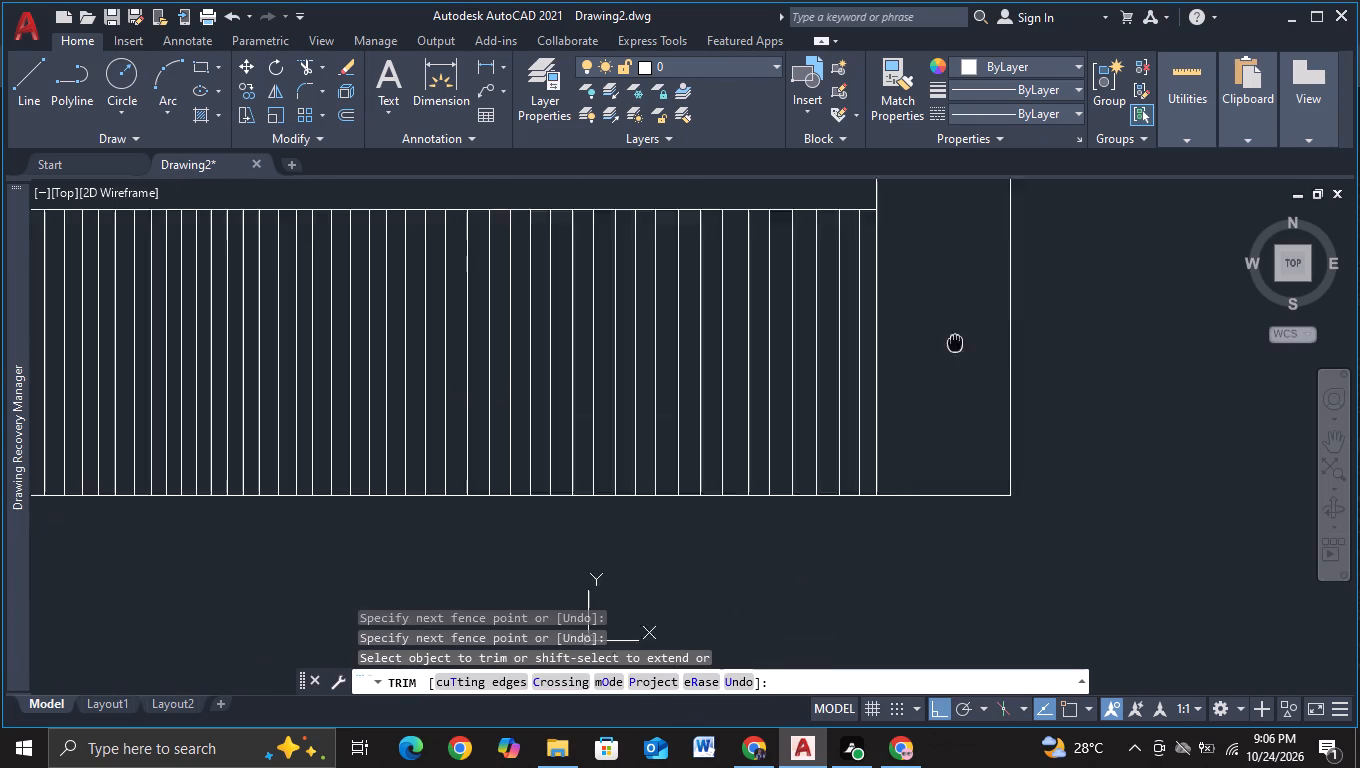
{"action": "scroll", "coordinate": [723, 395], "scroll_direction": "down", "scroll_amount": 3}
{"action": "middle_click_drag", "start_coordinate": [716, 413], "coordinate": [948, 401]}
{"action": "middle_click_drag", "start_coordinate": [561, 450], "coordinate": [615, 439]}
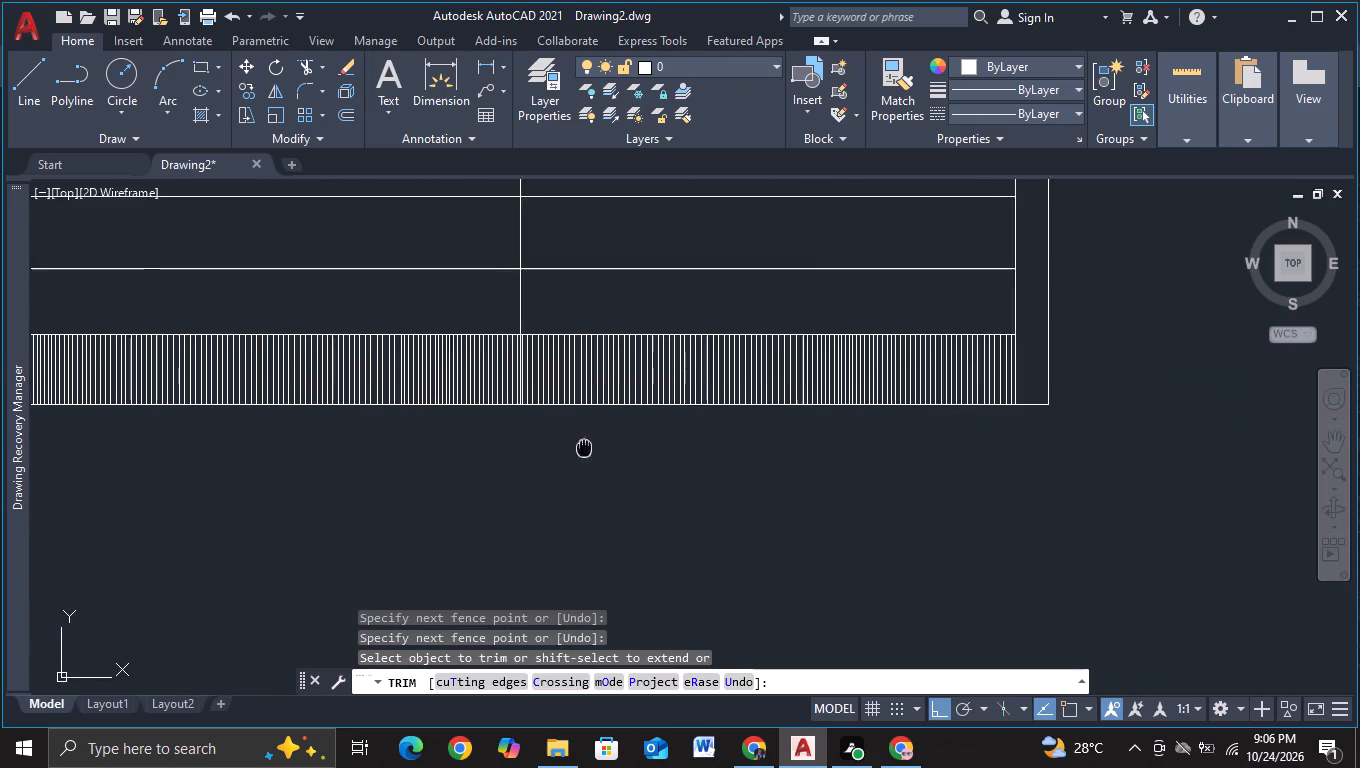
{"action": "middle_click_drag", "start_coordinate": [615, 439], "coordinate": [764, 411]}
{"action": "scroll", "coordinate": [737, 405], "scroll_direction": "up", "scroll_amount": 3}
{"action": "middle_click_drag", "start_coordinate": [738, 399], "coordinate": [716, 554]}
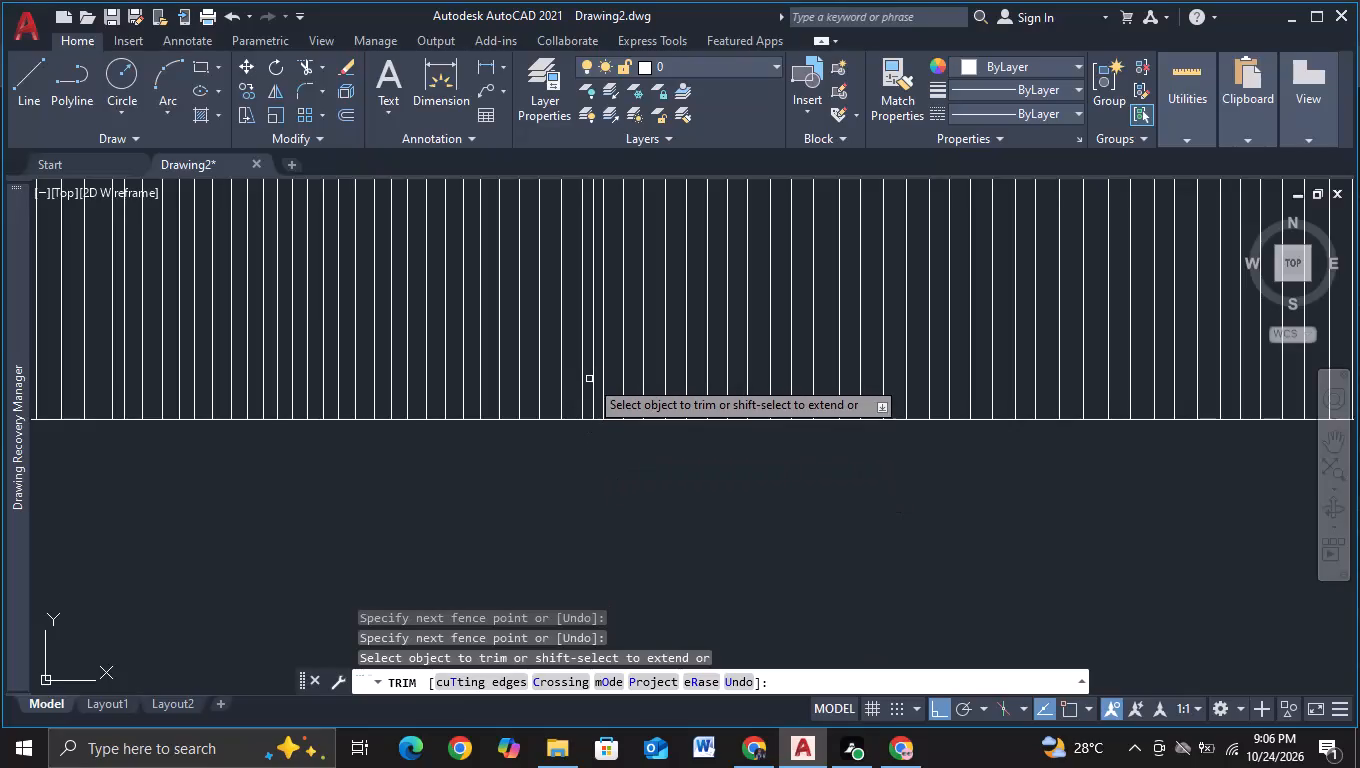
{"action": "scroll", "coordinate": [595, 369], "scroll_direction": "down", "scroll_amount": 2}
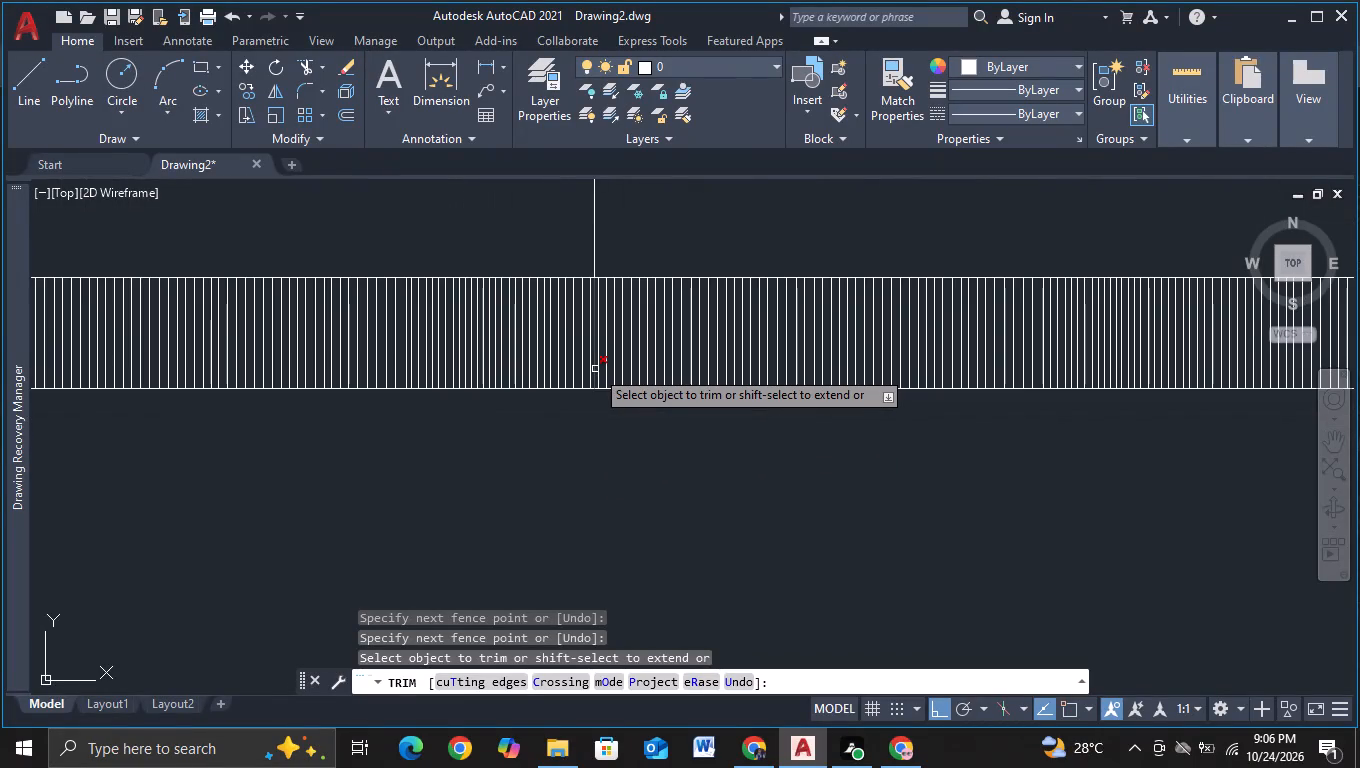
{"action": "scroll", "coordinate": [595, 369], "scroll_direction": "up", "scroll_amount": 1}
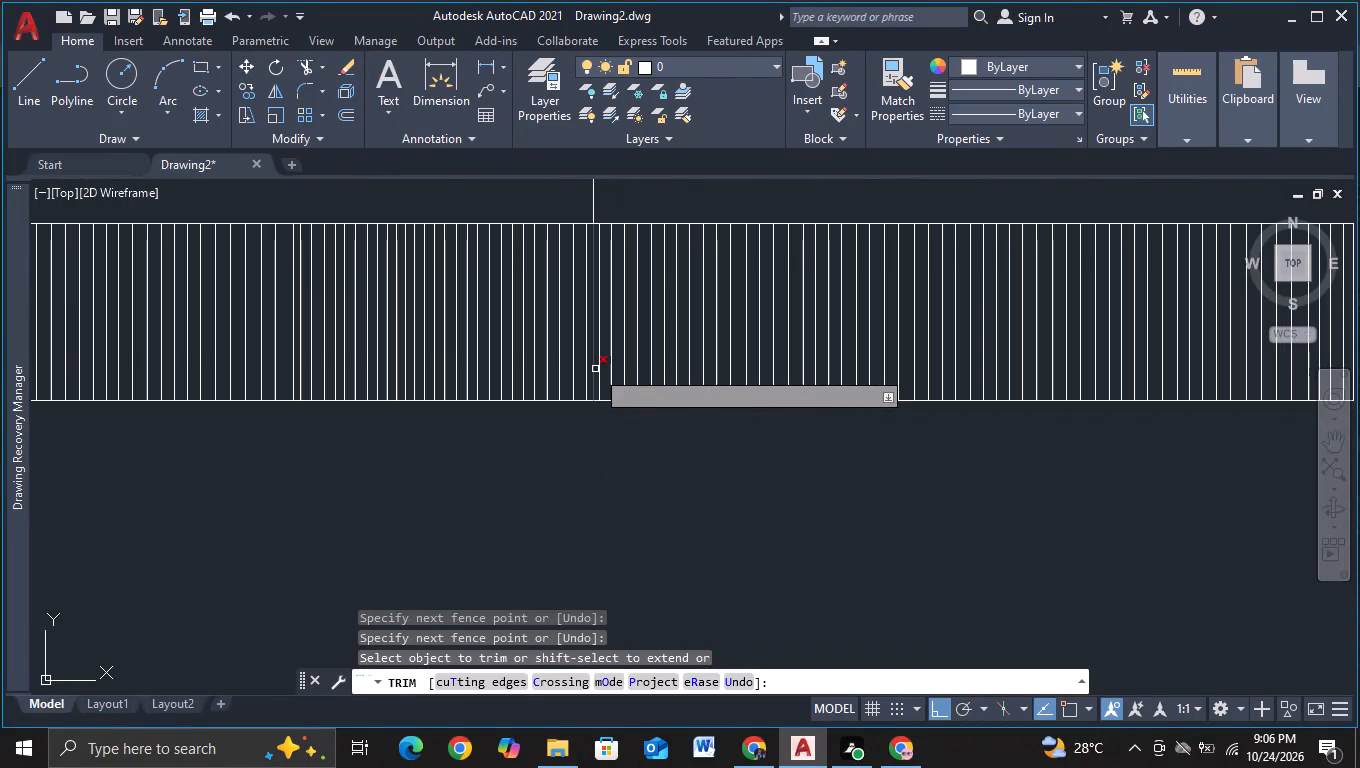
{"action": "scroll", "coordinate": [595, 369], "scroll_direction": "down", "scroll_amount": 1}
{"action": "scroll", "coordinate": [461, 422], "scroll_direction": "down", "scroll_amount": 1}
{"action": "middle_click_drag", "start_coordinate": [461, 422], "coordinate": [468, 421]}
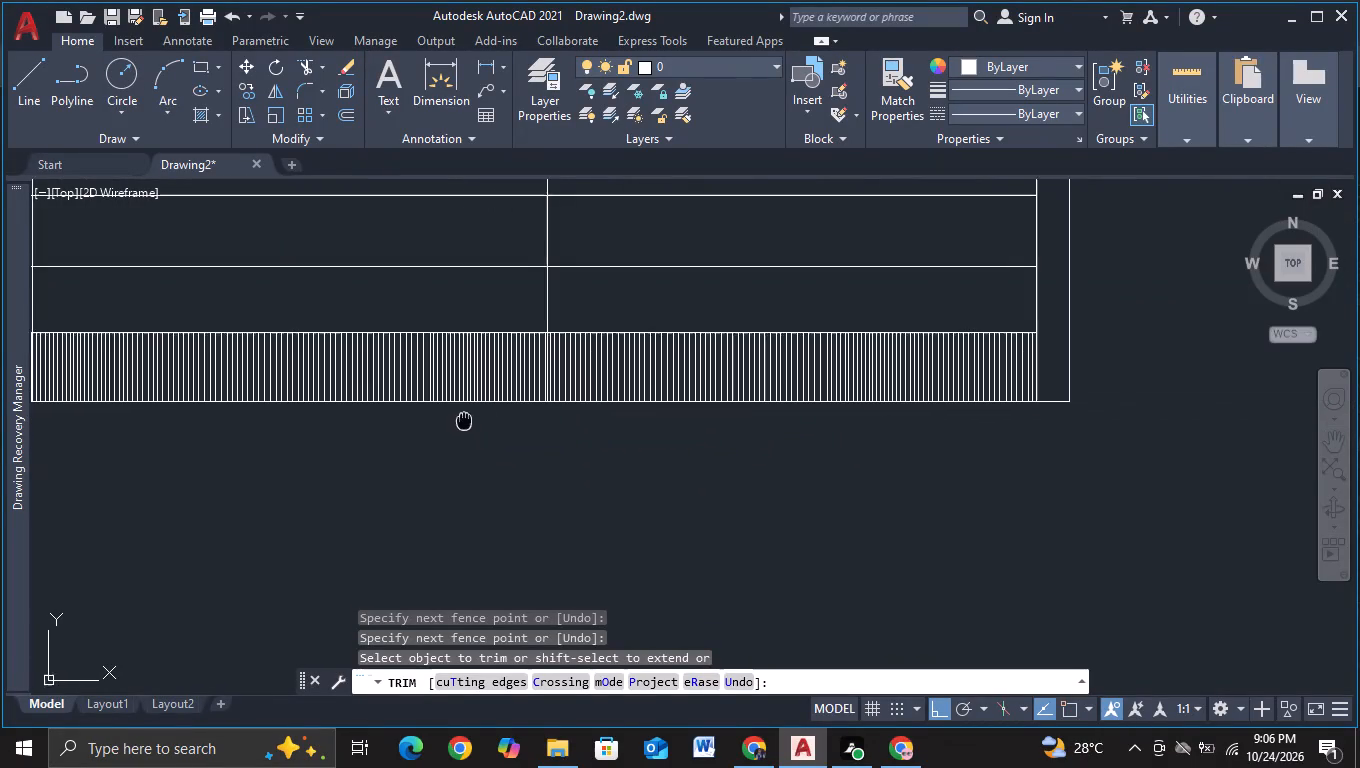
{"action": "middle_click_drag", "start_coordinate": [468, 421], "coordinate": [880, 441]}
{"action": "scroll", "coordinate": [386, 386], "scroll_direction": "up", "scroll_amount": 3}
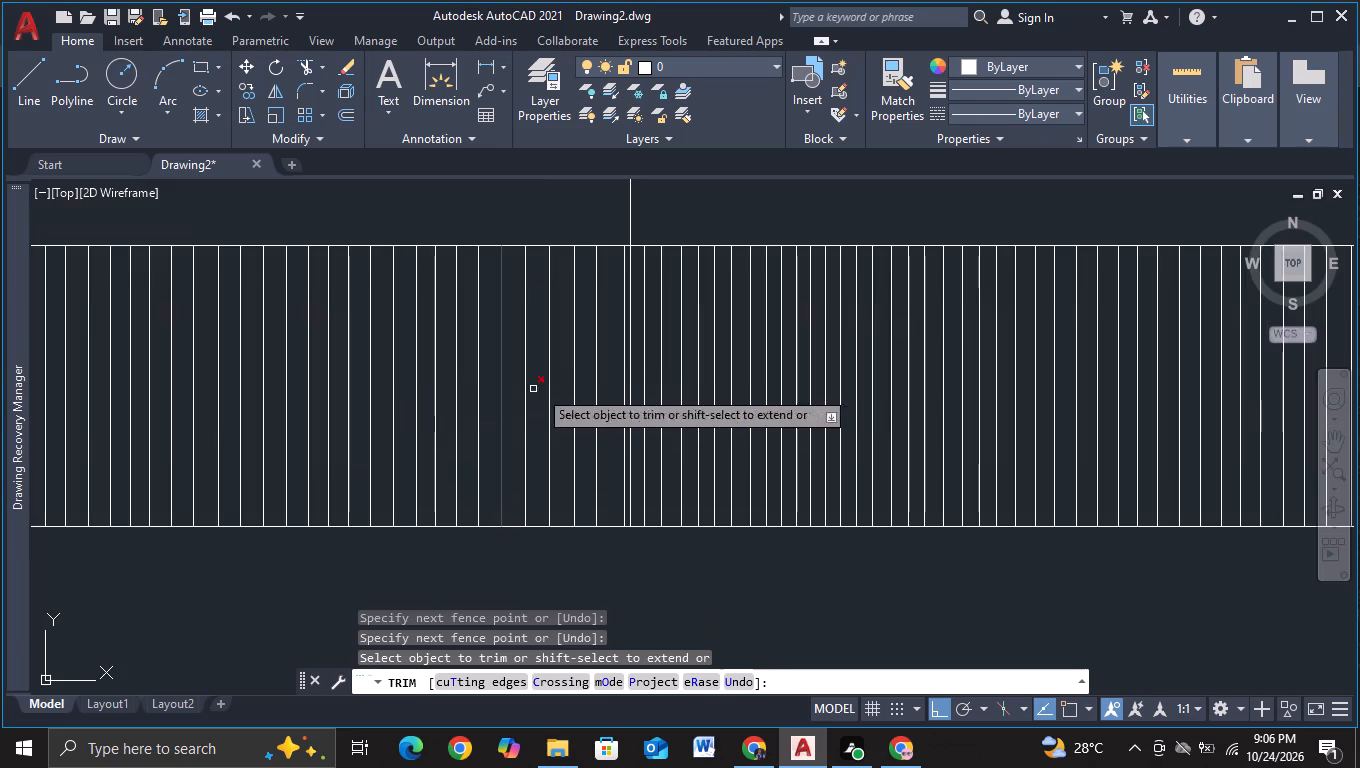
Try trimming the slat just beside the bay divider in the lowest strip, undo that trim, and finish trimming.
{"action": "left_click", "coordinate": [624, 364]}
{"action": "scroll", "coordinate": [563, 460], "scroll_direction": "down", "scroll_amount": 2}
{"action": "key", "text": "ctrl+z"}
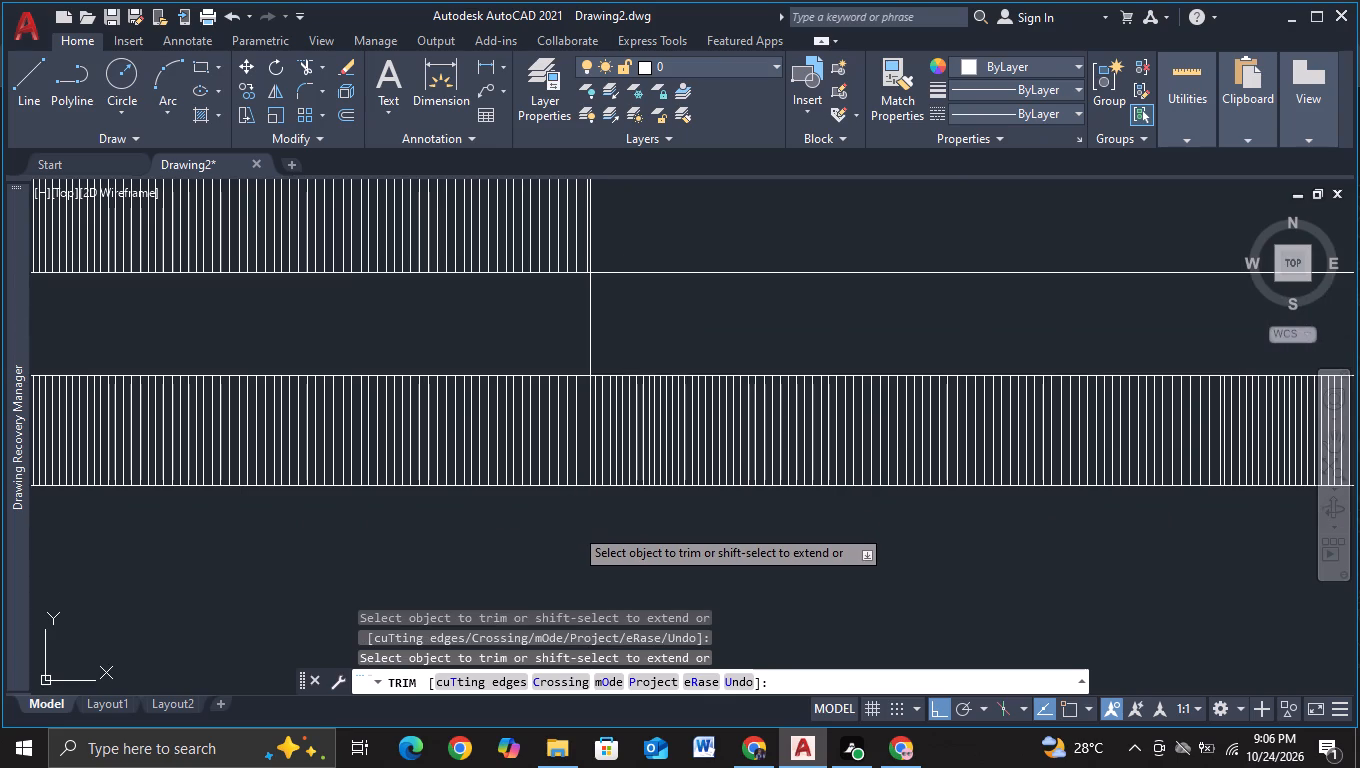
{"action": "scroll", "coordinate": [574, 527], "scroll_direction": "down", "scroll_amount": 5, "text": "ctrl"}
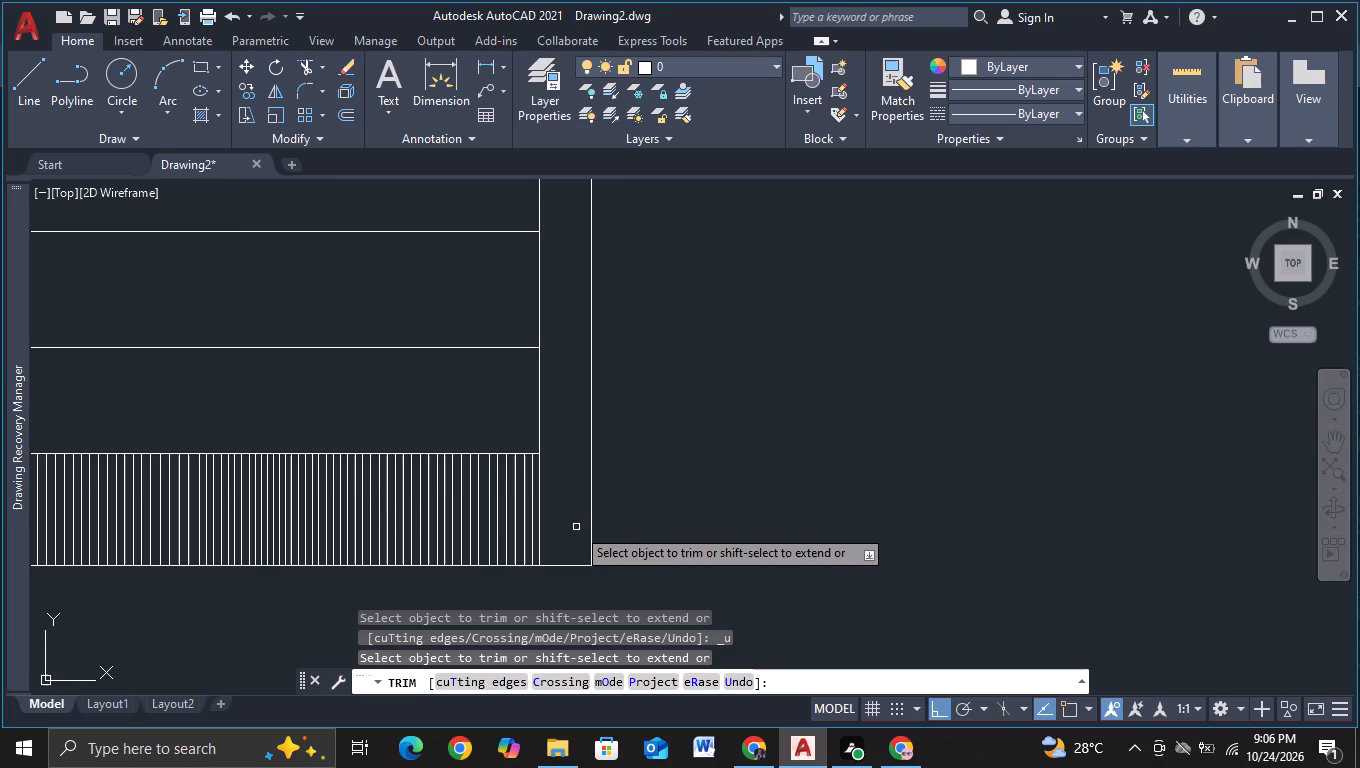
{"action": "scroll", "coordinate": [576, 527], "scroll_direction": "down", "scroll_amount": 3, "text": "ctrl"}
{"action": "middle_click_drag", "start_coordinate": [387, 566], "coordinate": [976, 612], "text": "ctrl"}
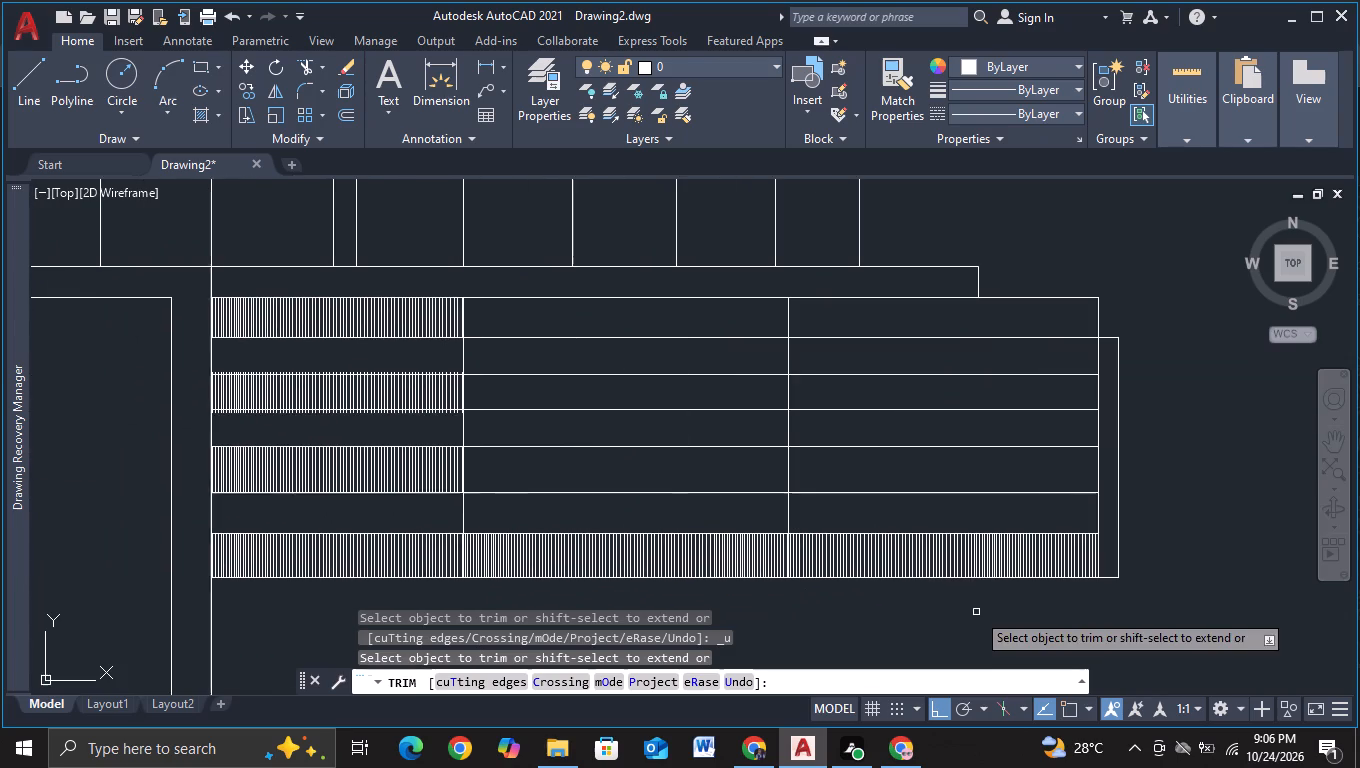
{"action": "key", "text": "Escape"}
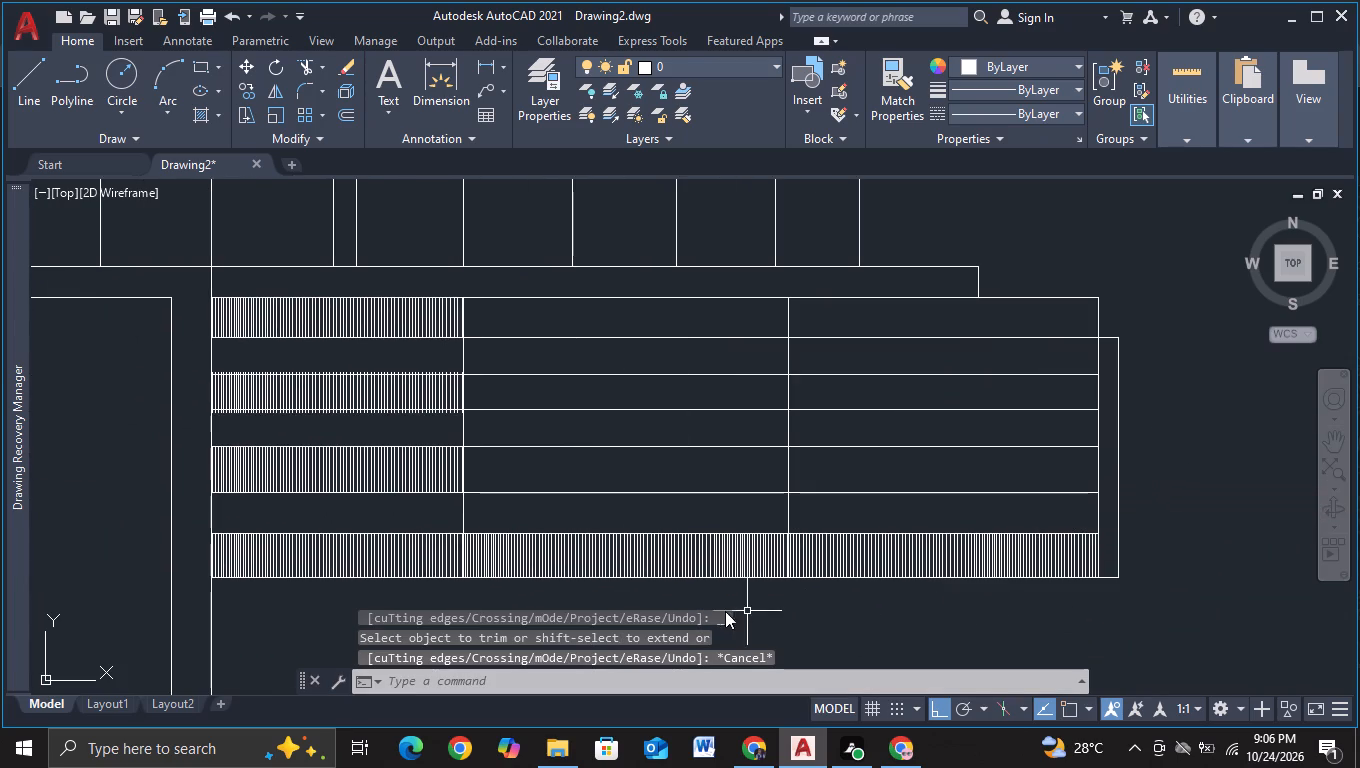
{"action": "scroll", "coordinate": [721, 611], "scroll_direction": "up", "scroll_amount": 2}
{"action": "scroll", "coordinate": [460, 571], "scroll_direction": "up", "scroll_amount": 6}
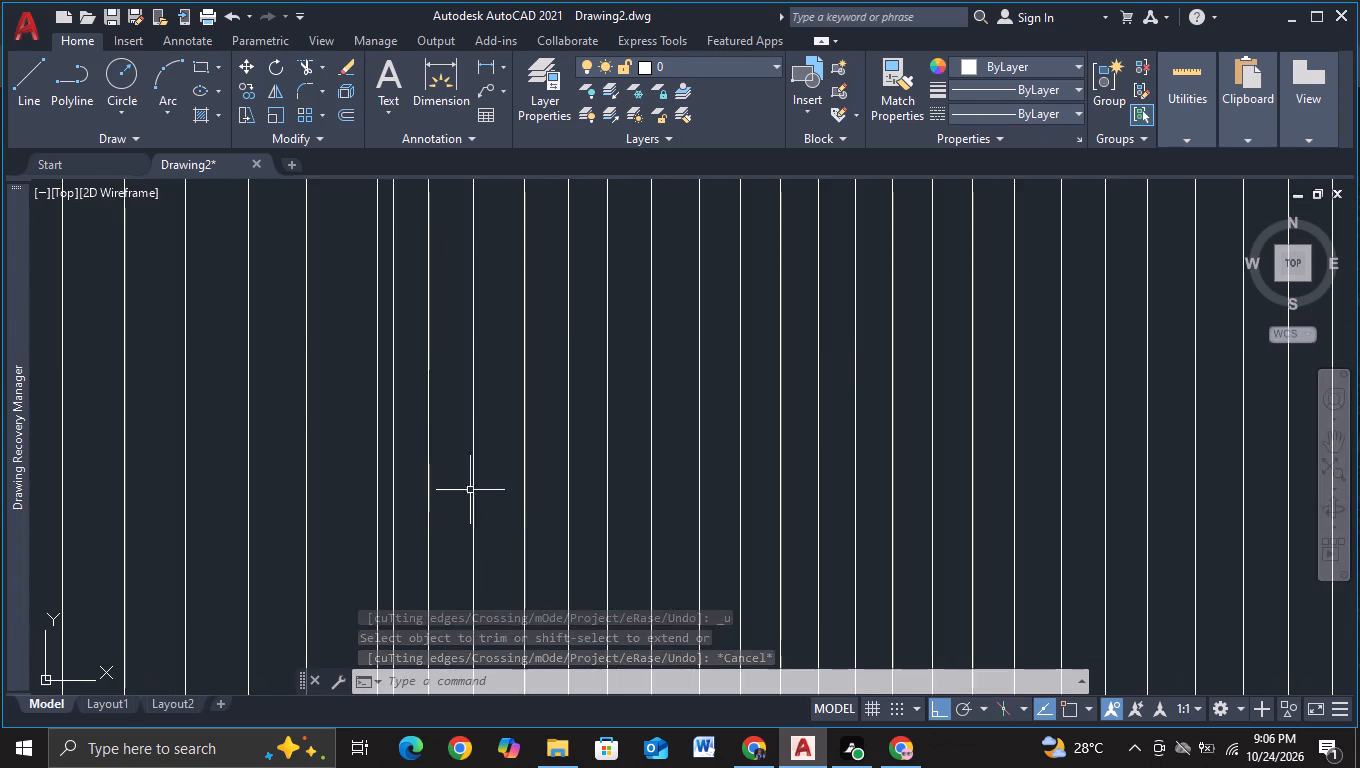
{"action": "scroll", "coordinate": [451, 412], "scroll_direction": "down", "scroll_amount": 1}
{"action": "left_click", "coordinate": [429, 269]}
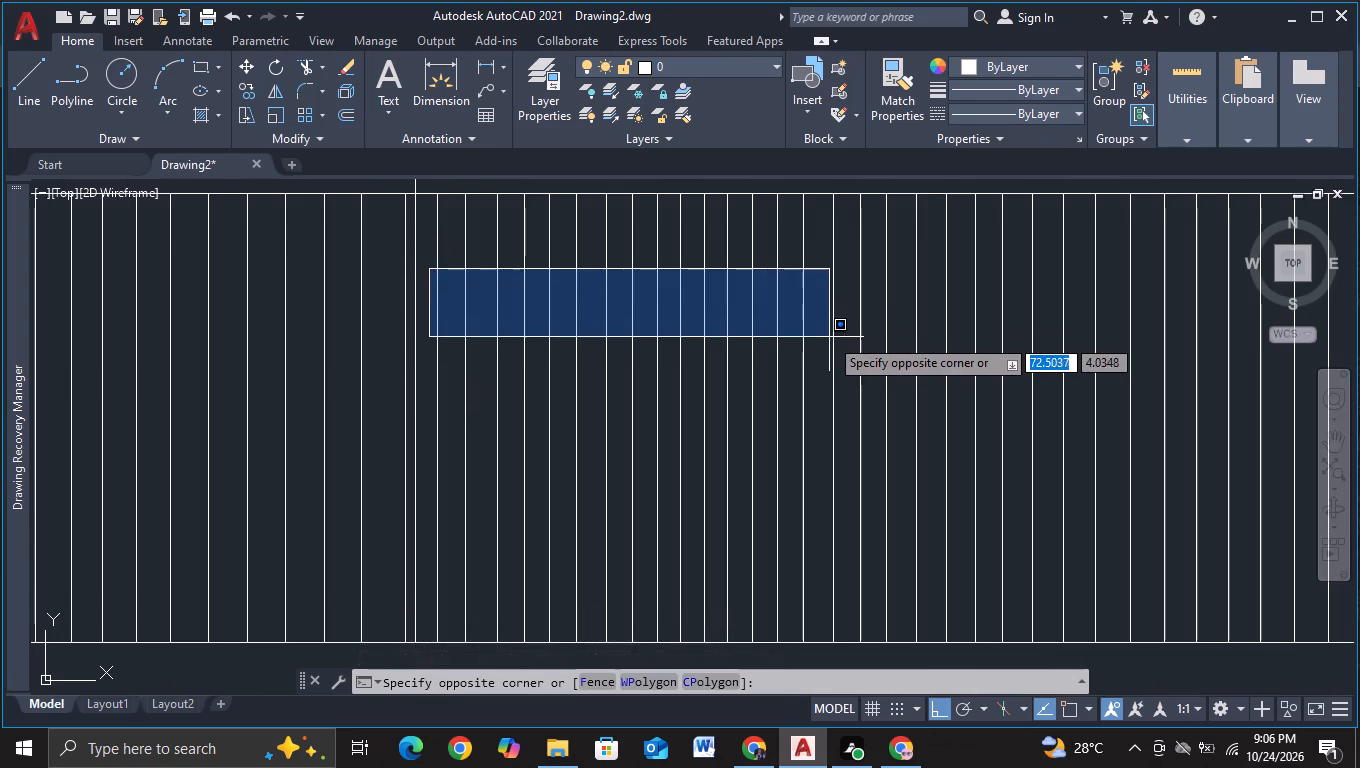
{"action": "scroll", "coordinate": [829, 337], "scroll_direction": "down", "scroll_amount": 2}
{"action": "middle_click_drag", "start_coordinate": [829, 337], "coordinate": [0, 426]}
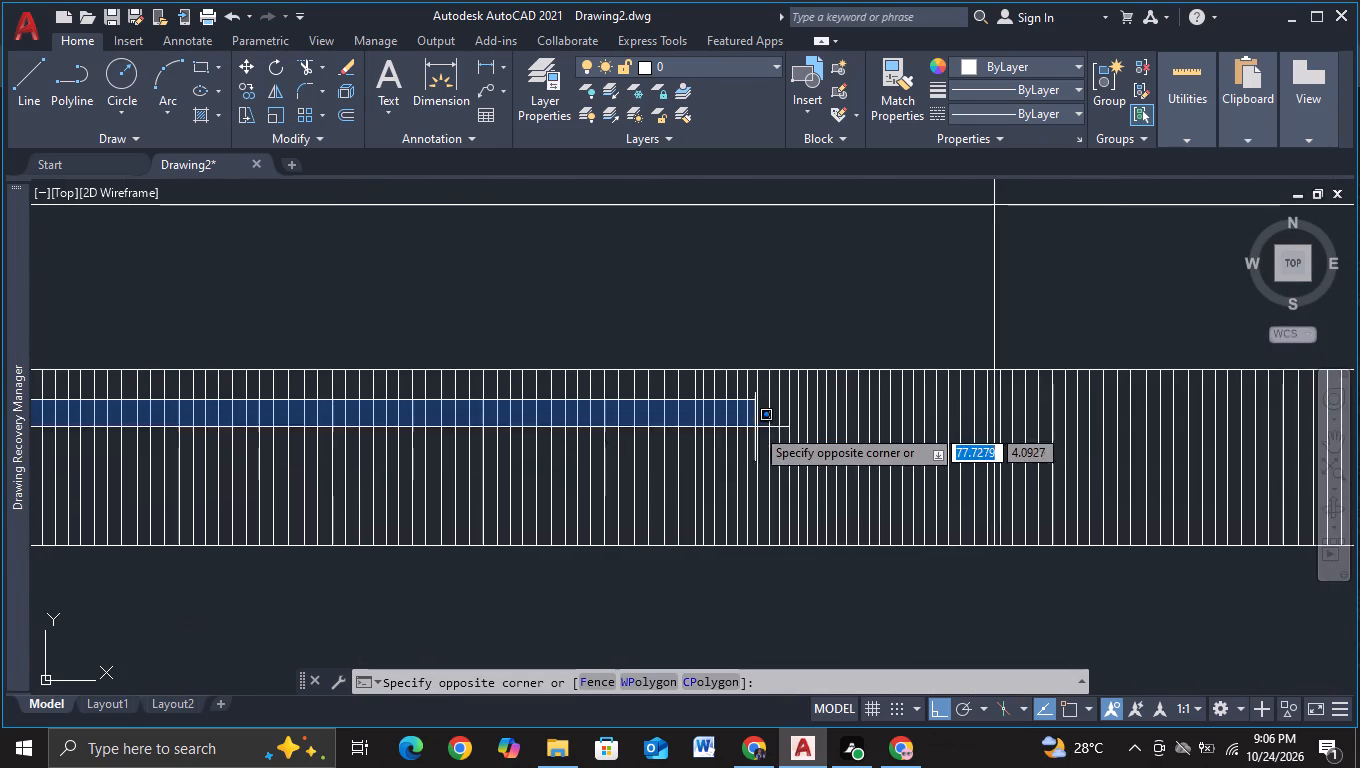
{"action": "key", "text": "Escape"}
Copy the lowest strip's middle-bay slats vertically about 2.07 up, into the next slatted strip above.
{"action": "scroll", "coordinate": [971, 423], "scroll_direction": "up", "scroll_amount": 2}
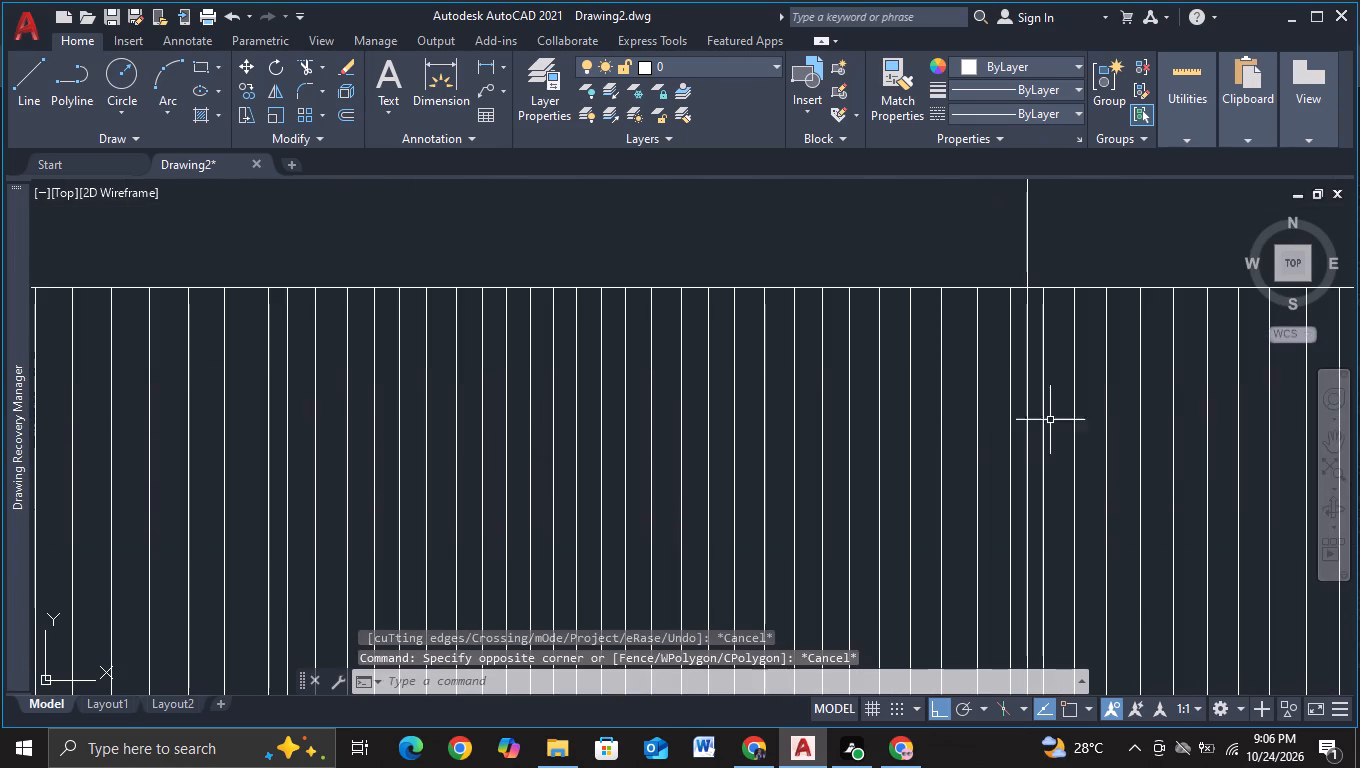
{"action": "left_click", "coordinate": [1019, 371]}
{"action": "scroll", "coordinate": [399, 431], "scroll_direction": "down", "scroll_amount": 3}
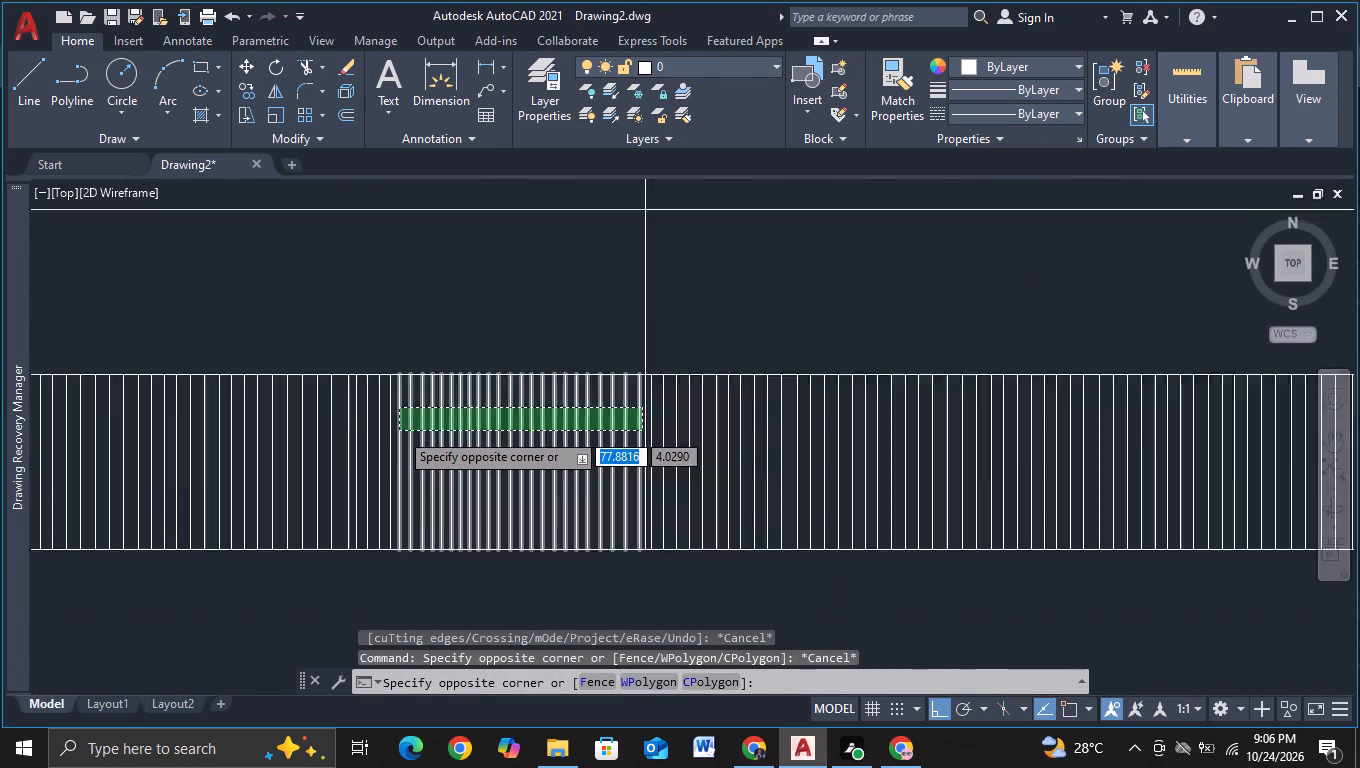
{"action": "middle_click_drag", "start_coordinate": [392, 458], "coordinate": [1167, 507]}
{"action": "scroll", "coordinate": [598, 500], "scroll_direction": "up", "scroll_amount": 2}
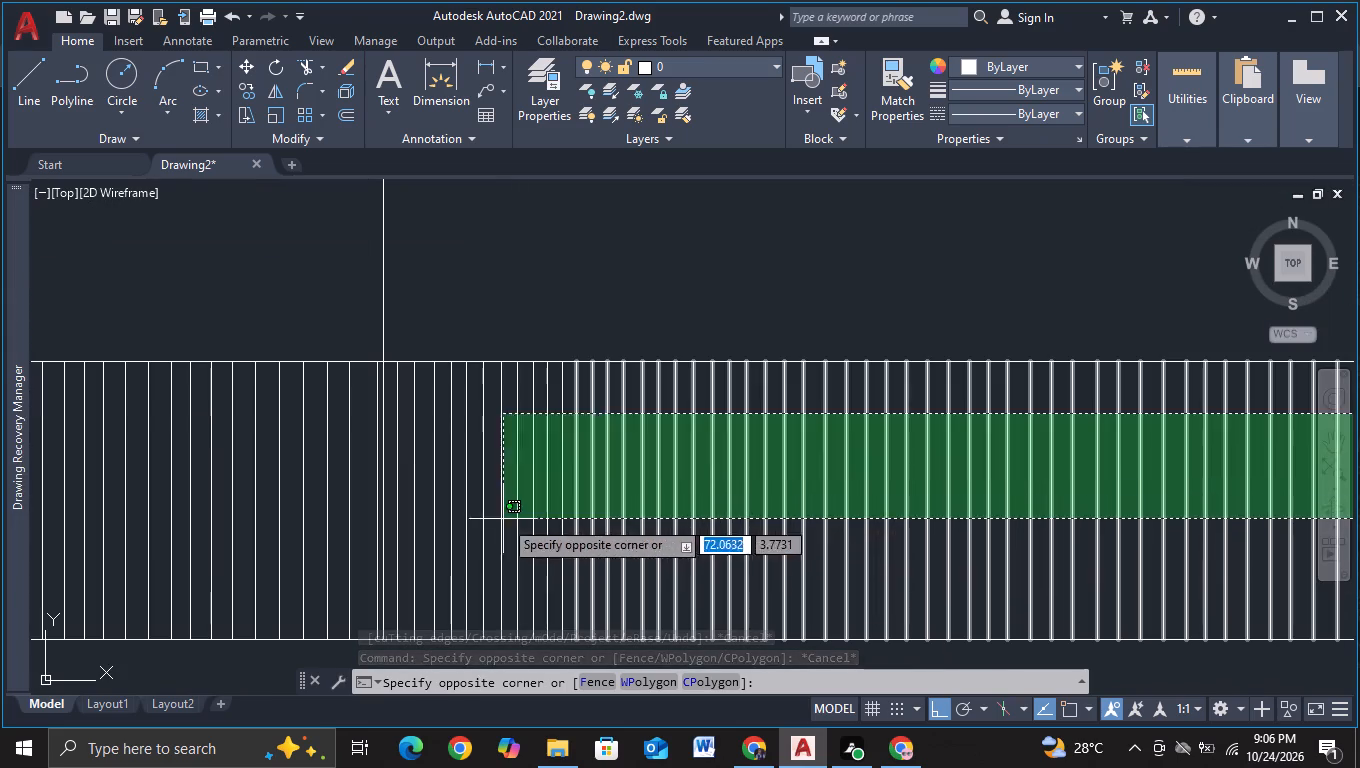
{"action": "scroll", "coordinate": [427, 511], "scroll_direction": "up", "scroll_amount": 2}
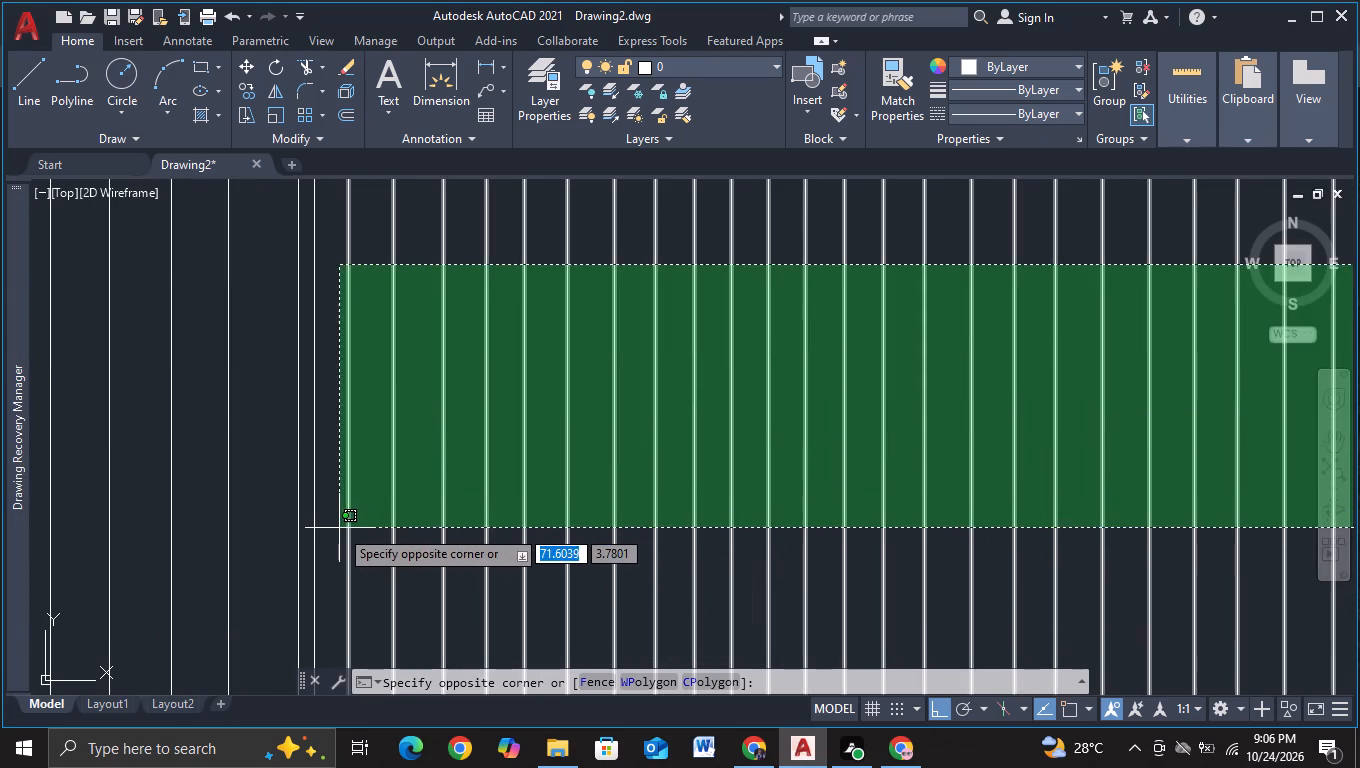
{"action": "left_click", "coordinate": [339, 528]}
{"action": "key", "text": "c"}
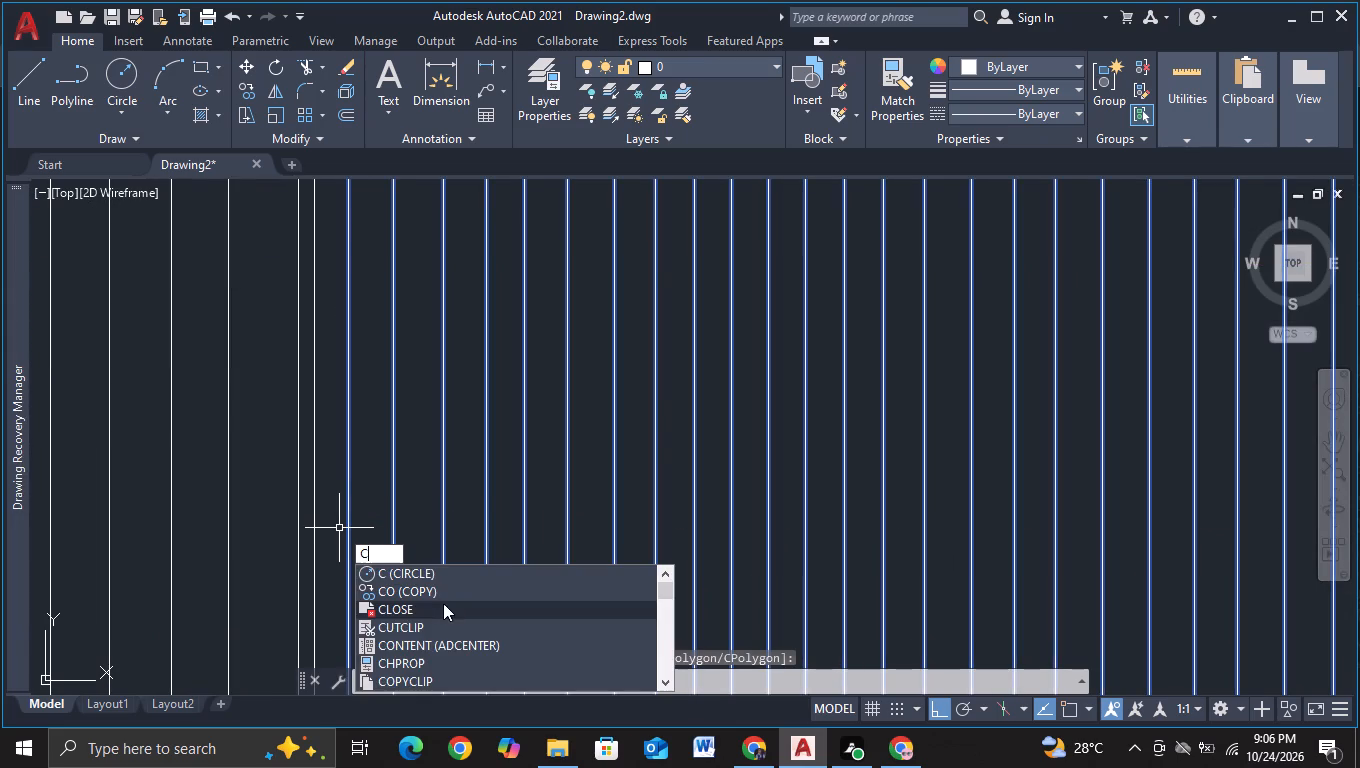
{"action": "left_click", "coordinate": [454, 598]}
{"action": "left_click_drag", "start_coordinate": [496, 558], "coordinate": [501, 545]}
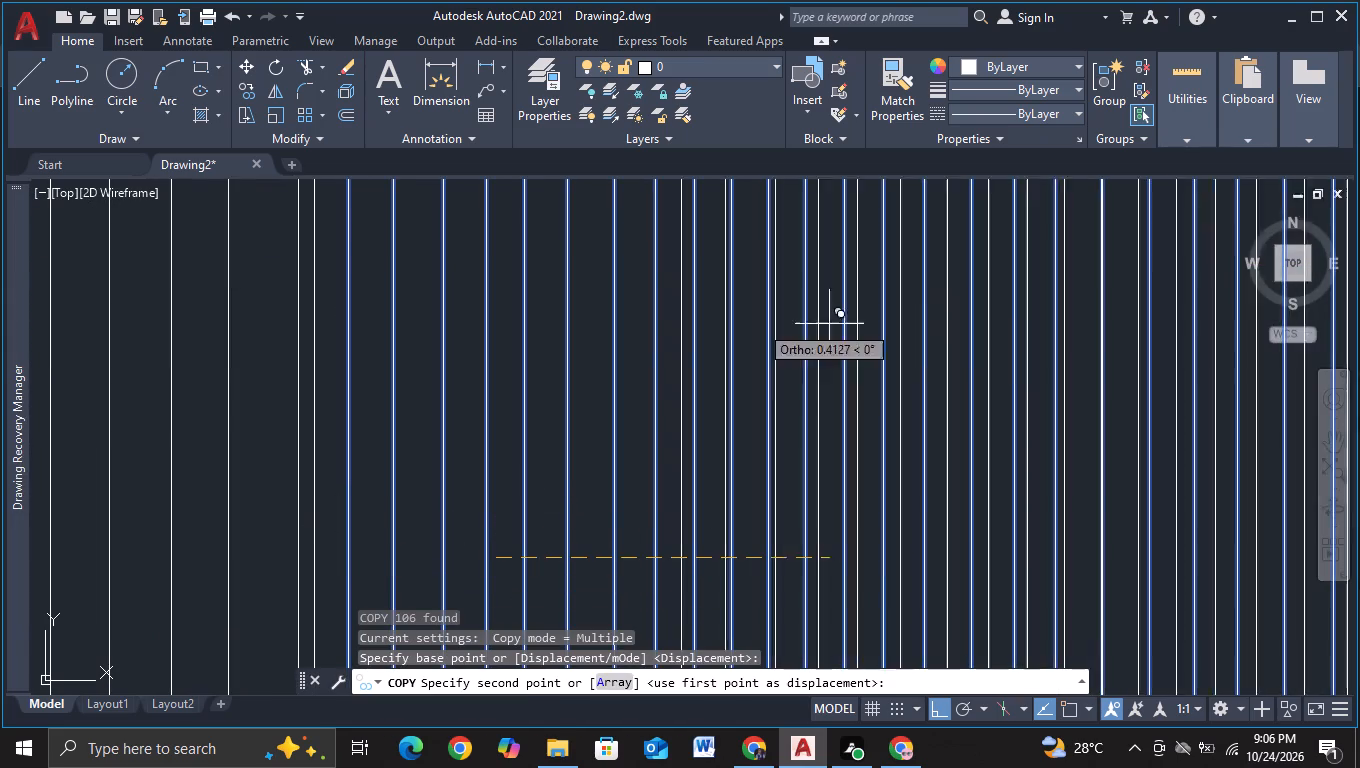
{"action": "scroll", "coordinate": [645, 324], "scroll_direction": "down", "scroll_amount": 2}
{"action": "middle_click_drag", "start_coordinate": [645, 325], "coordinate": [595, 521]}
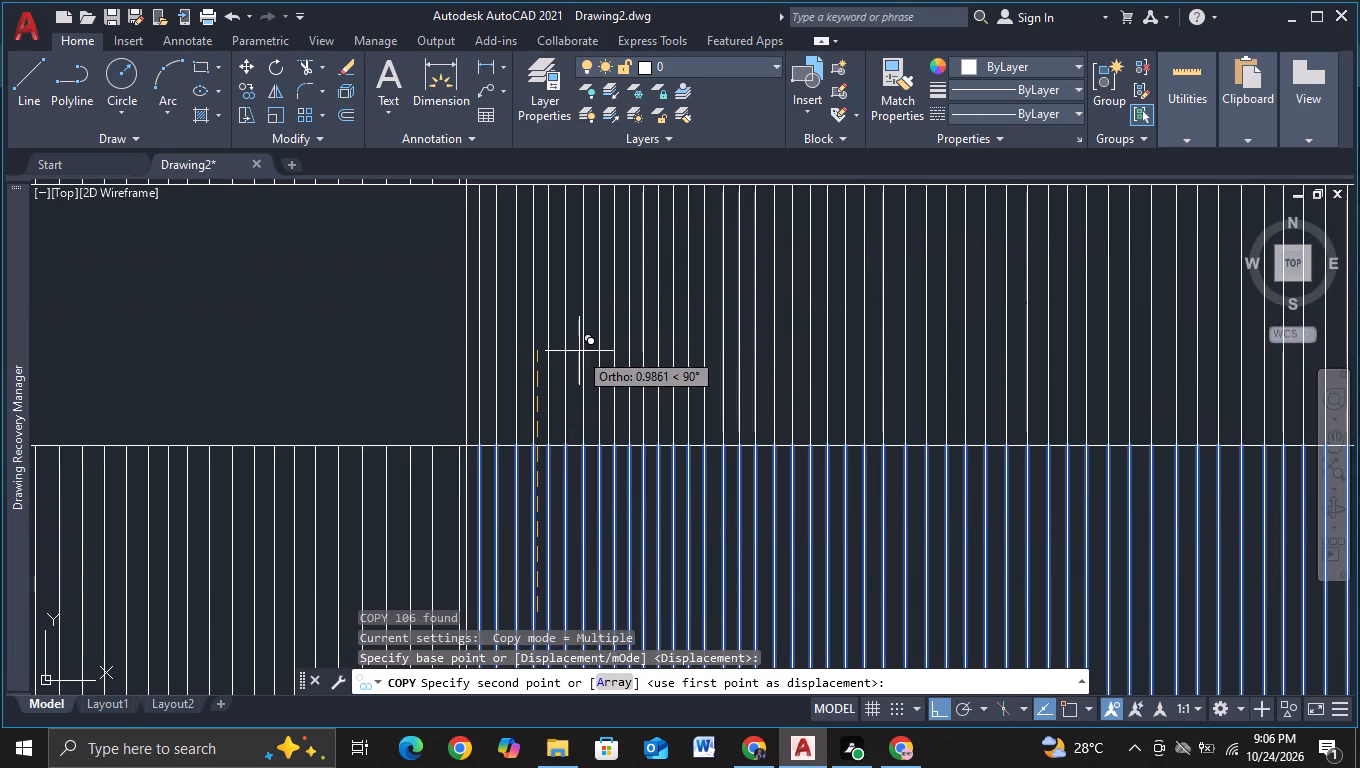
{"action": "middle_click_drag", "start_coordinate": [579, 351], "coordinate": [540, 558]}
{"action": "scroll", "coordinate": [579, 367], "scroll_direction": "down", "scroll_amount": 1}
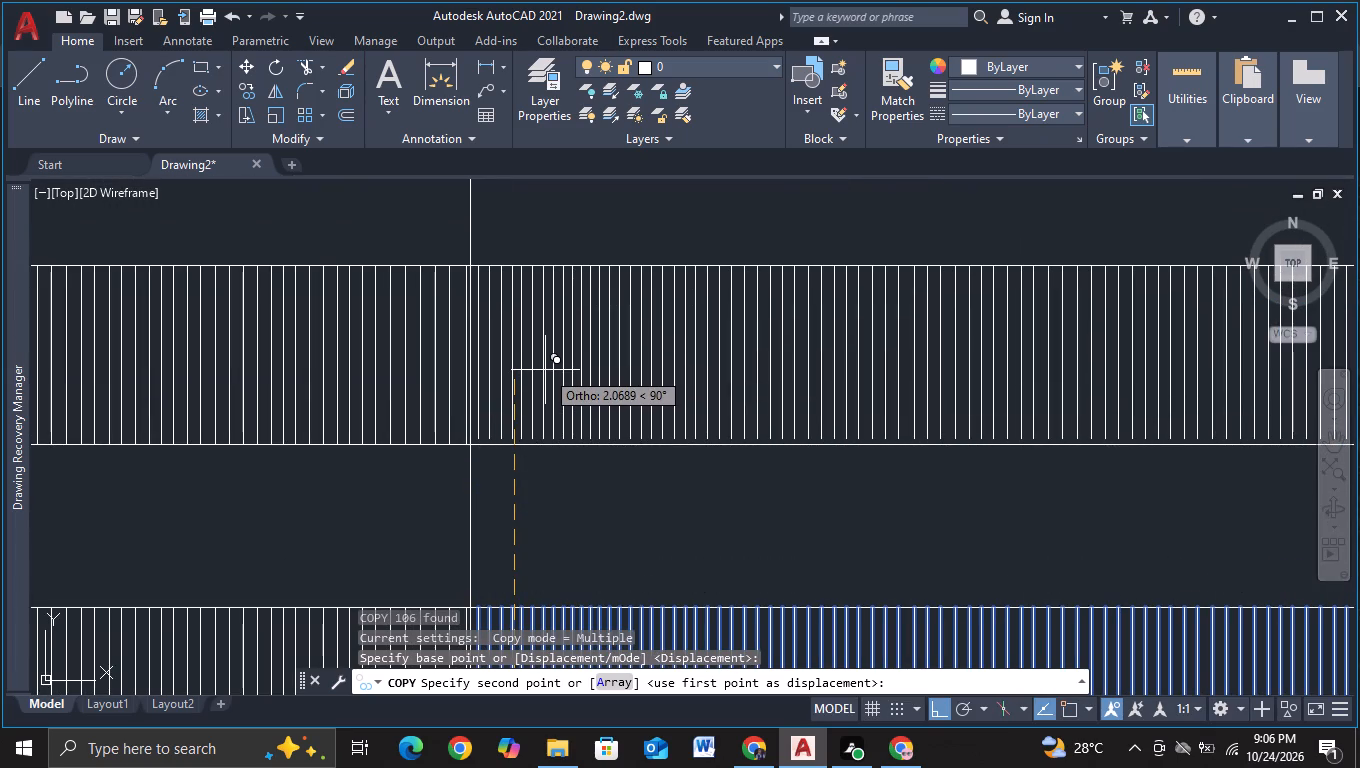
{"action": "left_click", "coordinate": [545, 370]}
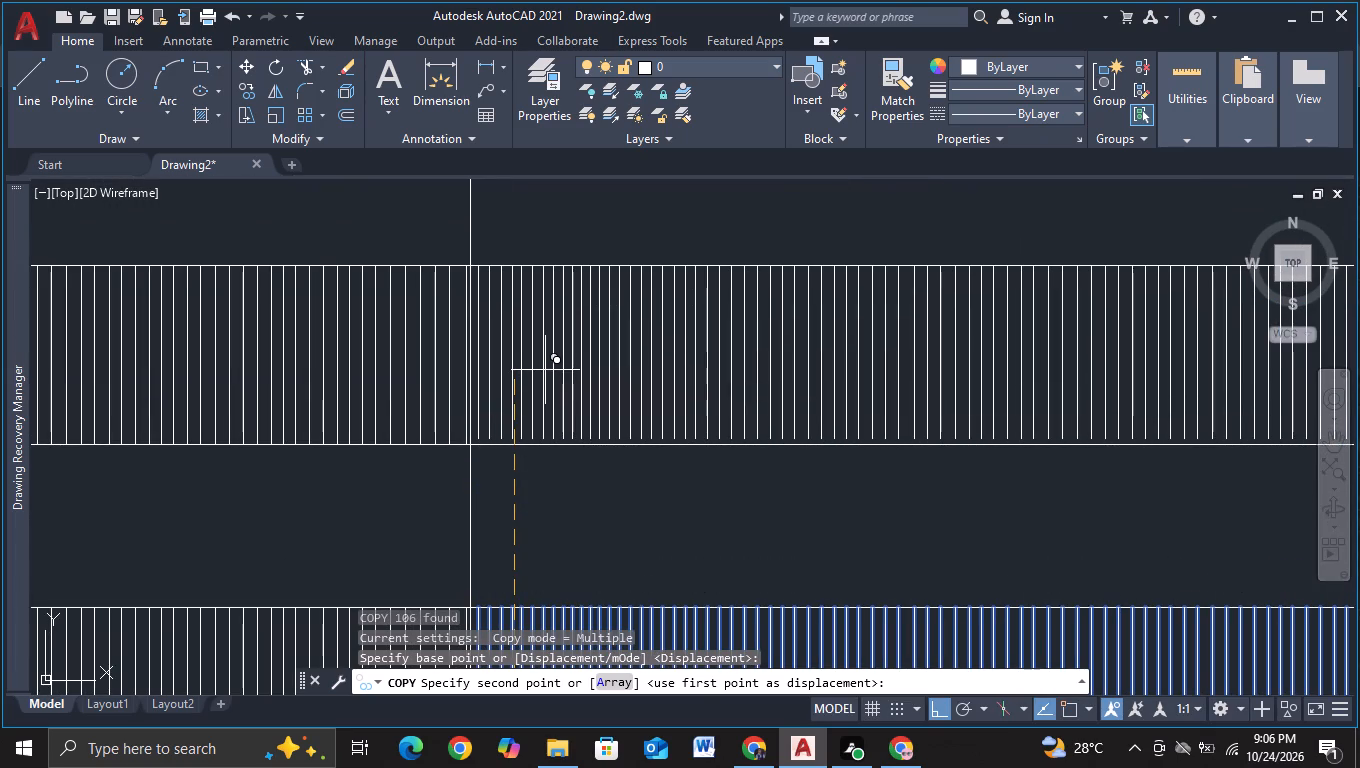
Place two more copies of the middle-bay slats about 3.90 and 5.67 above the original, and finish copying.
{"action": "middle_click_drag", "start_coordinate": [550, 360], "coordinate": [468, 636]}
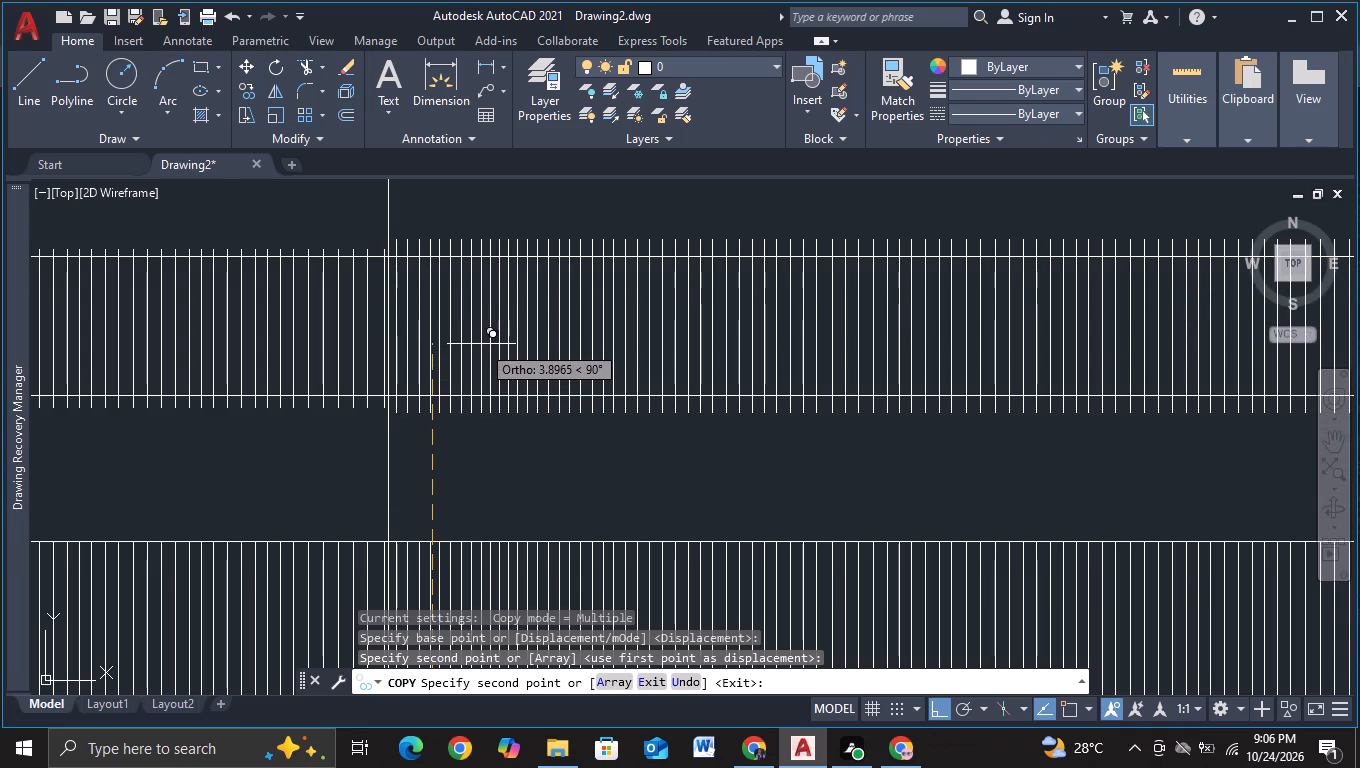
{"action": "left_click", "coordinate": [481, 344]}
{"action": "middle_click_drag", "start_coordinate": [481, 344], "coordinate": [446, 662]}
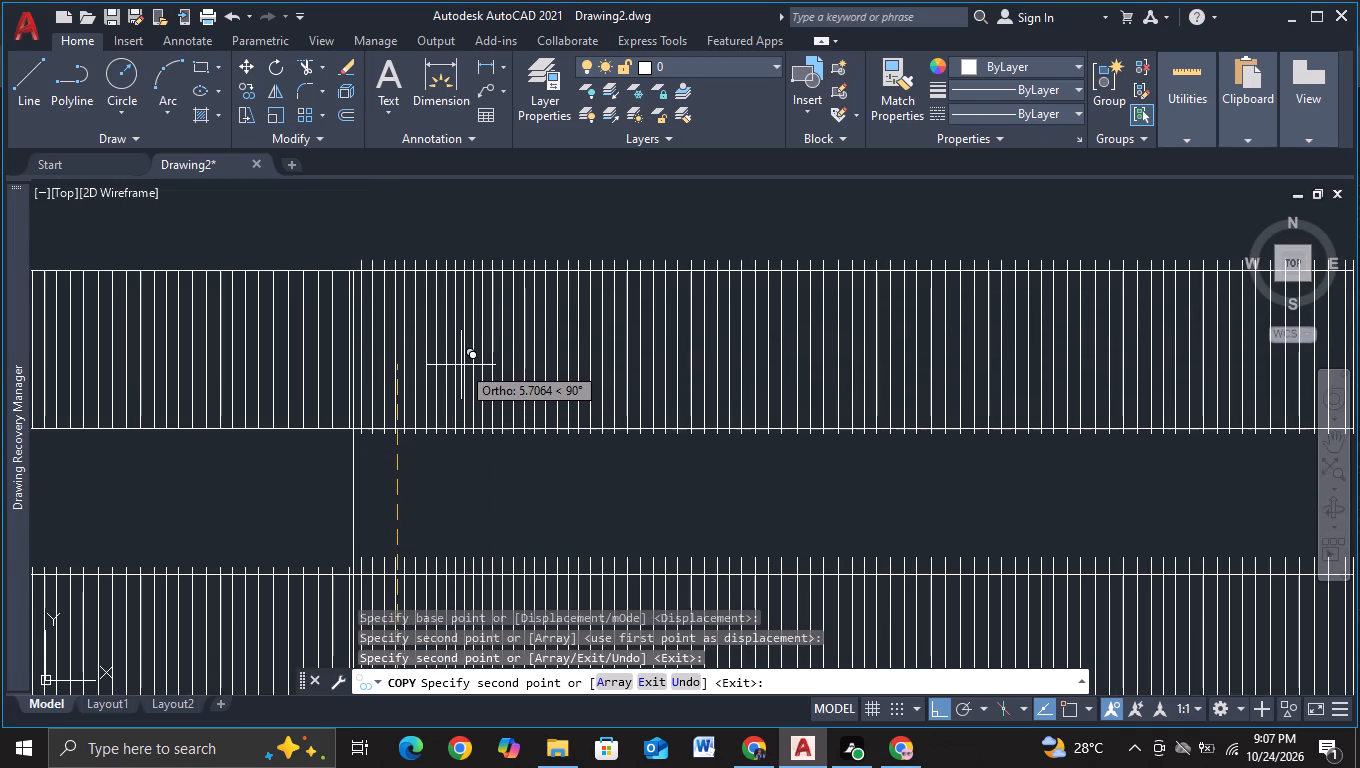
{"action": "left_click", "coordinate": [461, 369]}
{"action": "scroll", "coordinate": [461, 369], "scroll_direction": "down", "scroll_amount": 2}
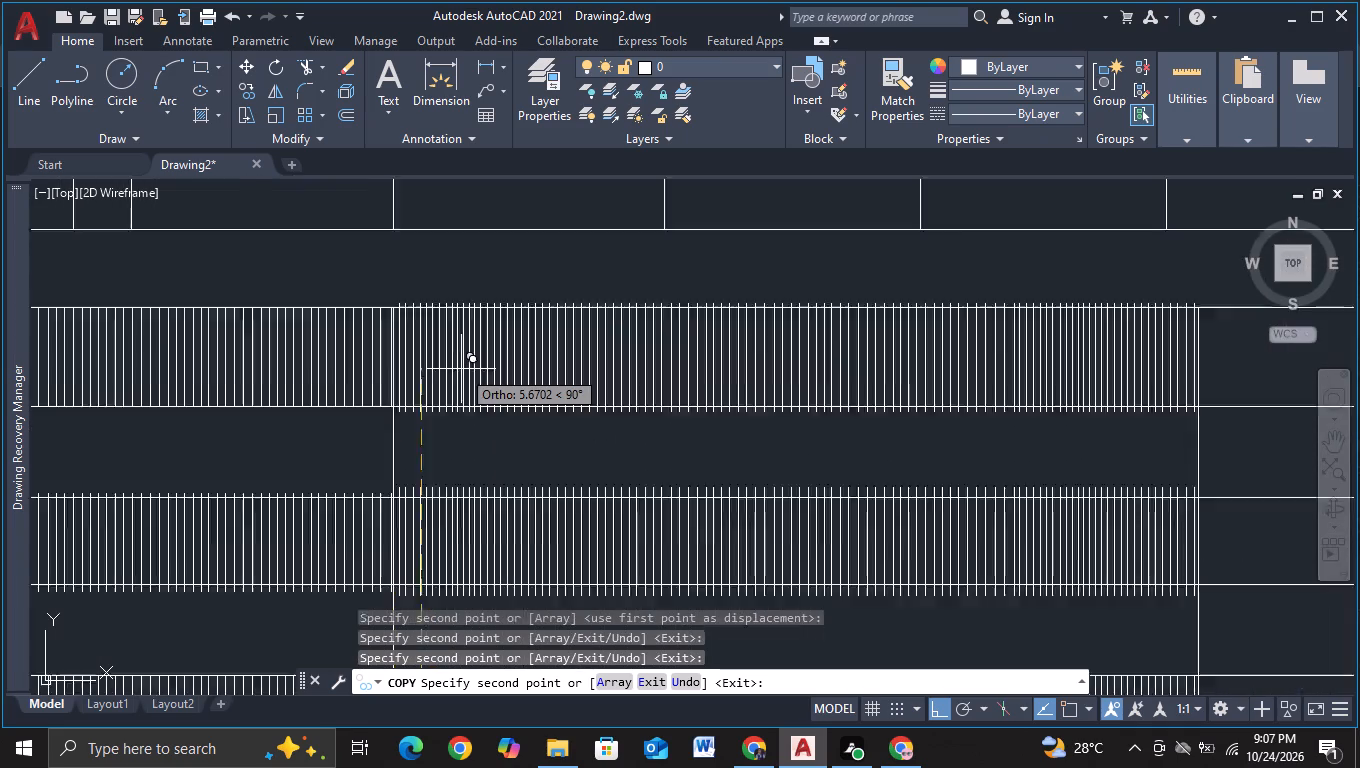
{"action": "key", "text": "Escape"}
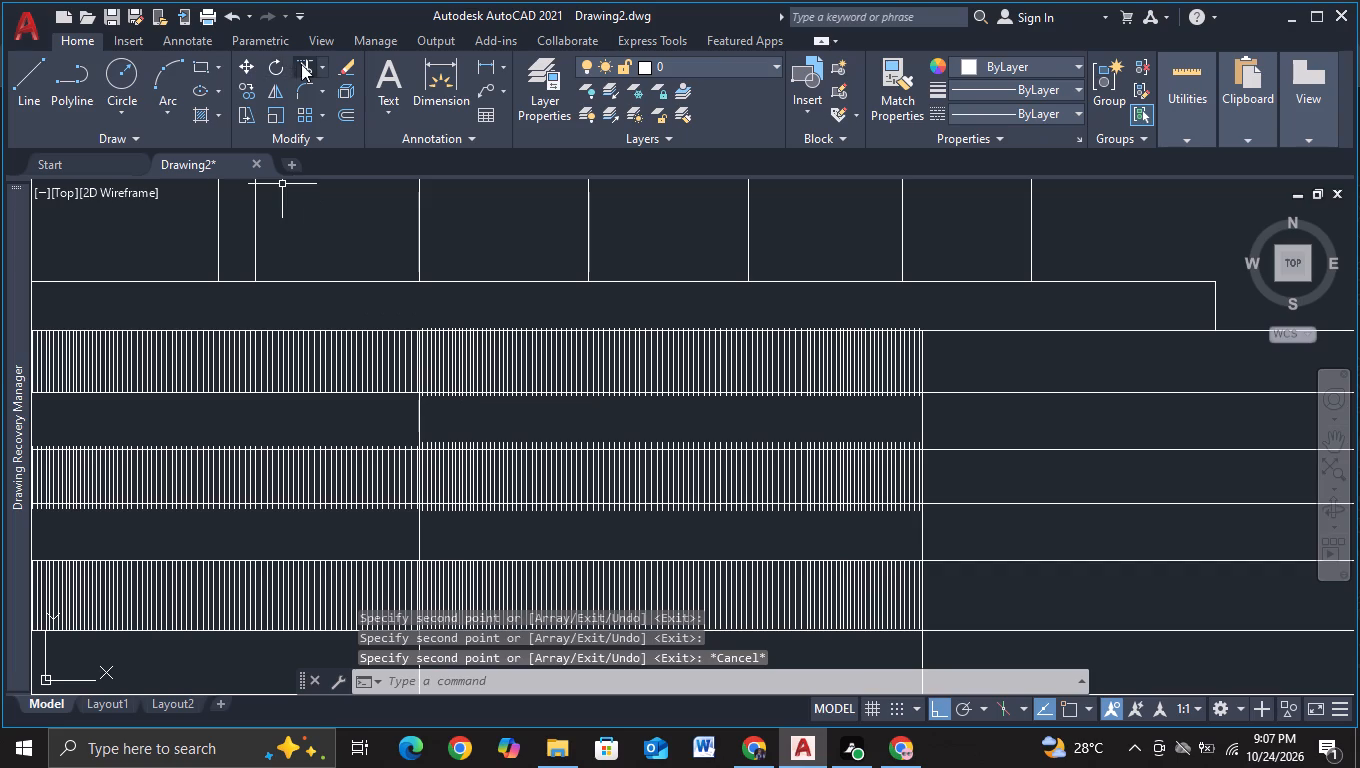
Trim the middle-bay slat ends projecting above the top strip's upper line with a fence across the whole bay.
{"action": "left_click", "coordinate": [302, 65]}
{"action": "scroll", "coordinate": [419, 346], "scroll_direction": "up", "scroll_amount": 4}
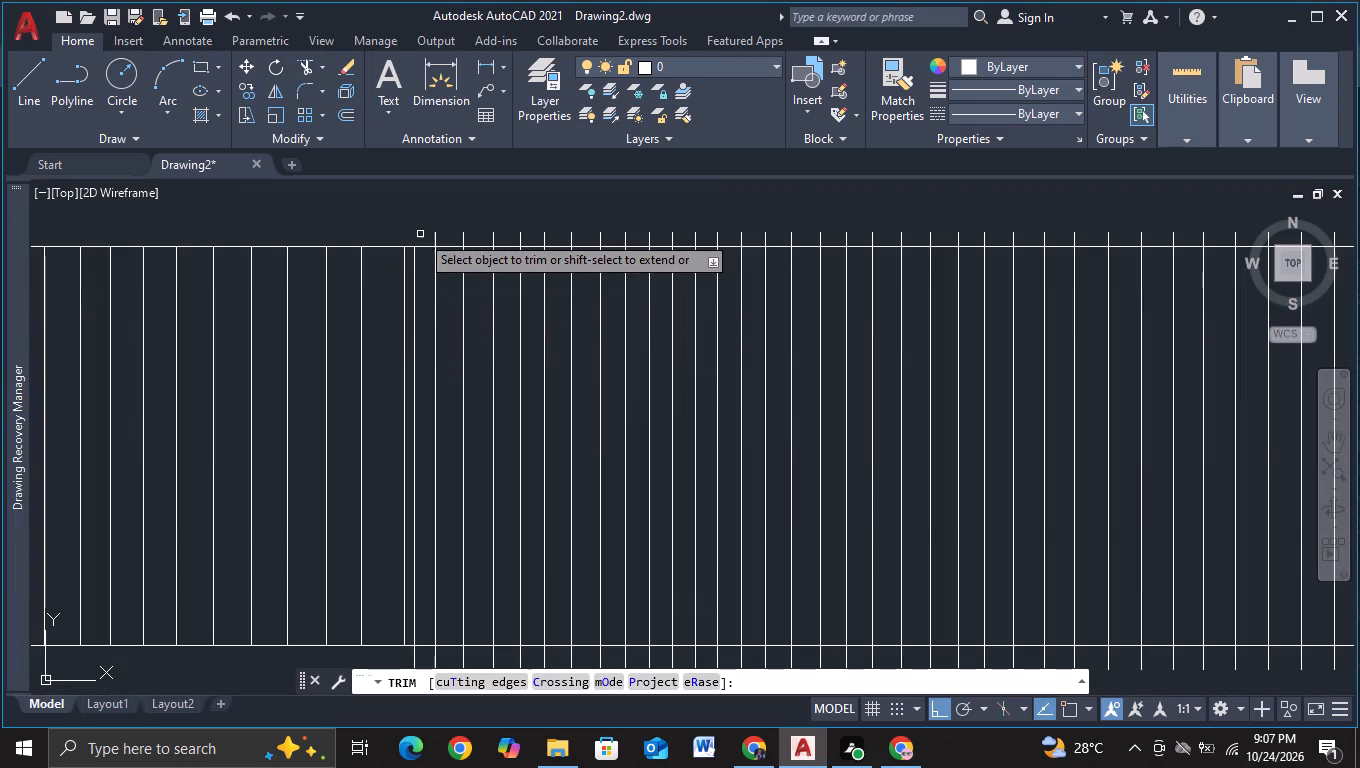
{"action": "left_click", "coordinate": [420, 234]}
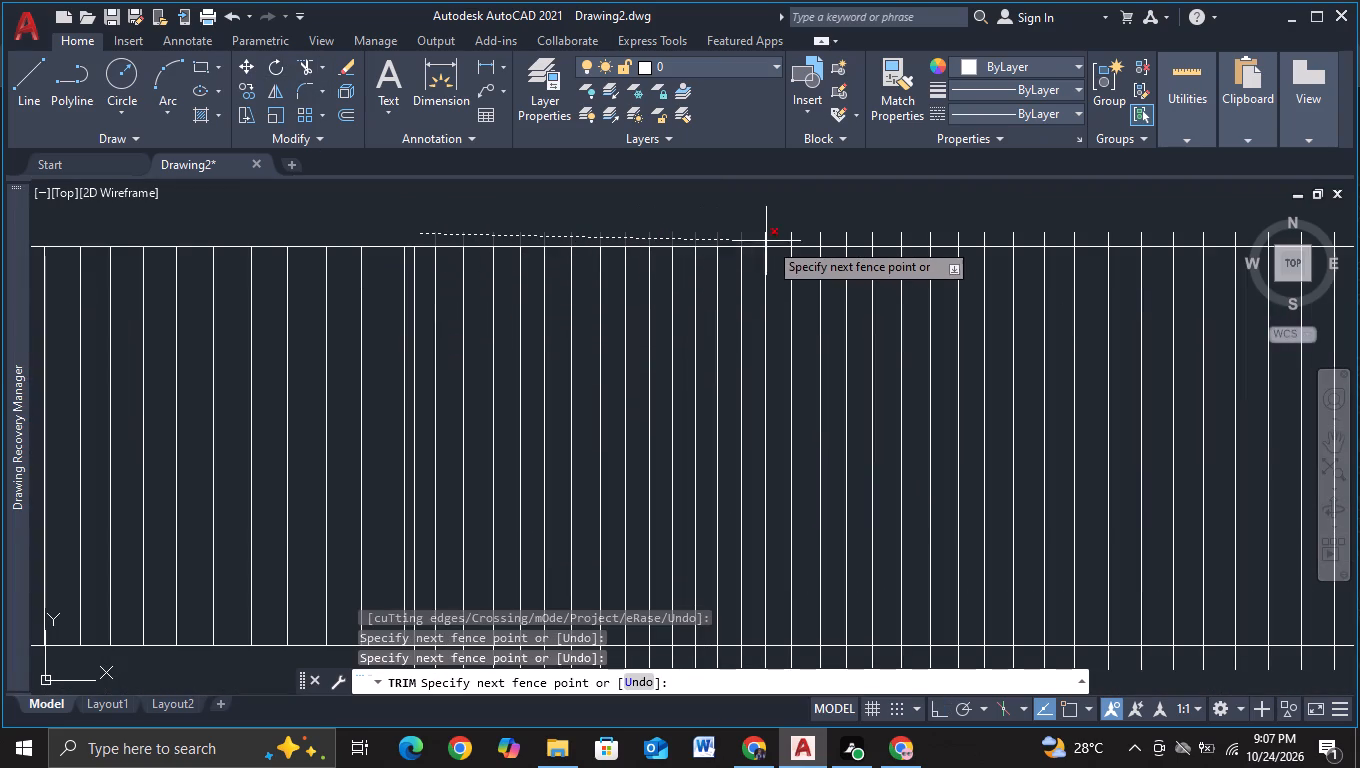
{"action": "middle_click_drag", "start_coordinate": [846, 242], "coordinate": [60, 364]}
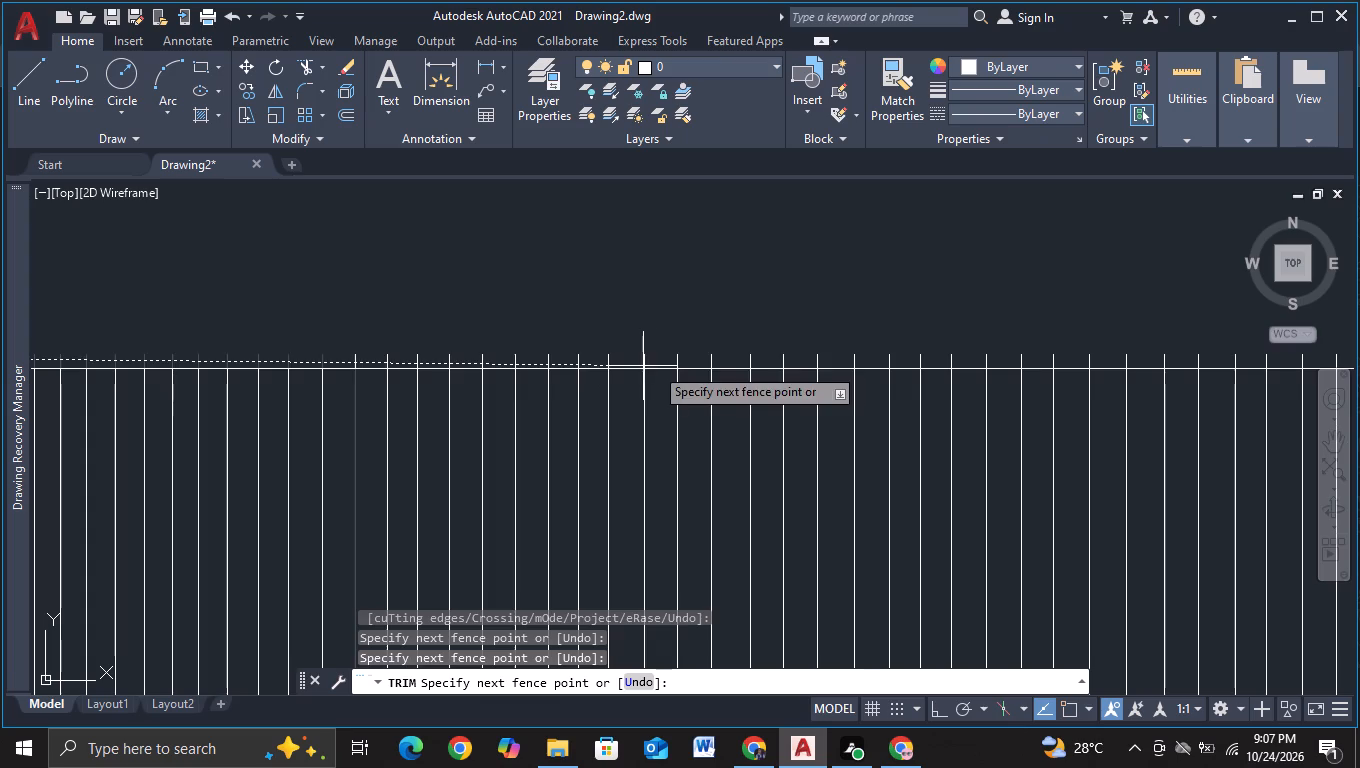
{"action": "left_click", "coordinate": [835, 362]}
{"action": "left_click", "coordinate": [835, 362]}
{"action": "middle_click_drag", "start_coordinate": [948, 365], "coordinate": [103, 481]}
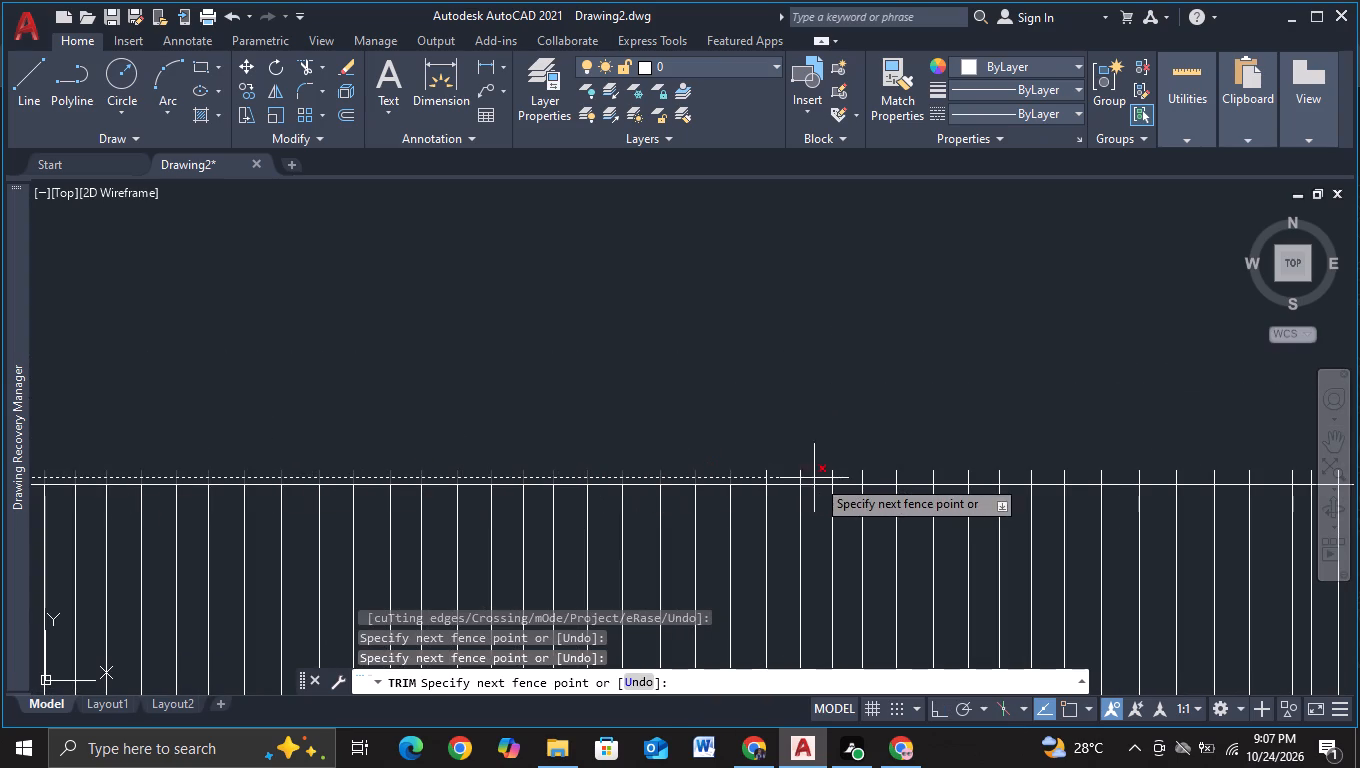
{"action": "middle_click_drag", "start_coordinate": [817, 478], "coordinate": [0, 501]}
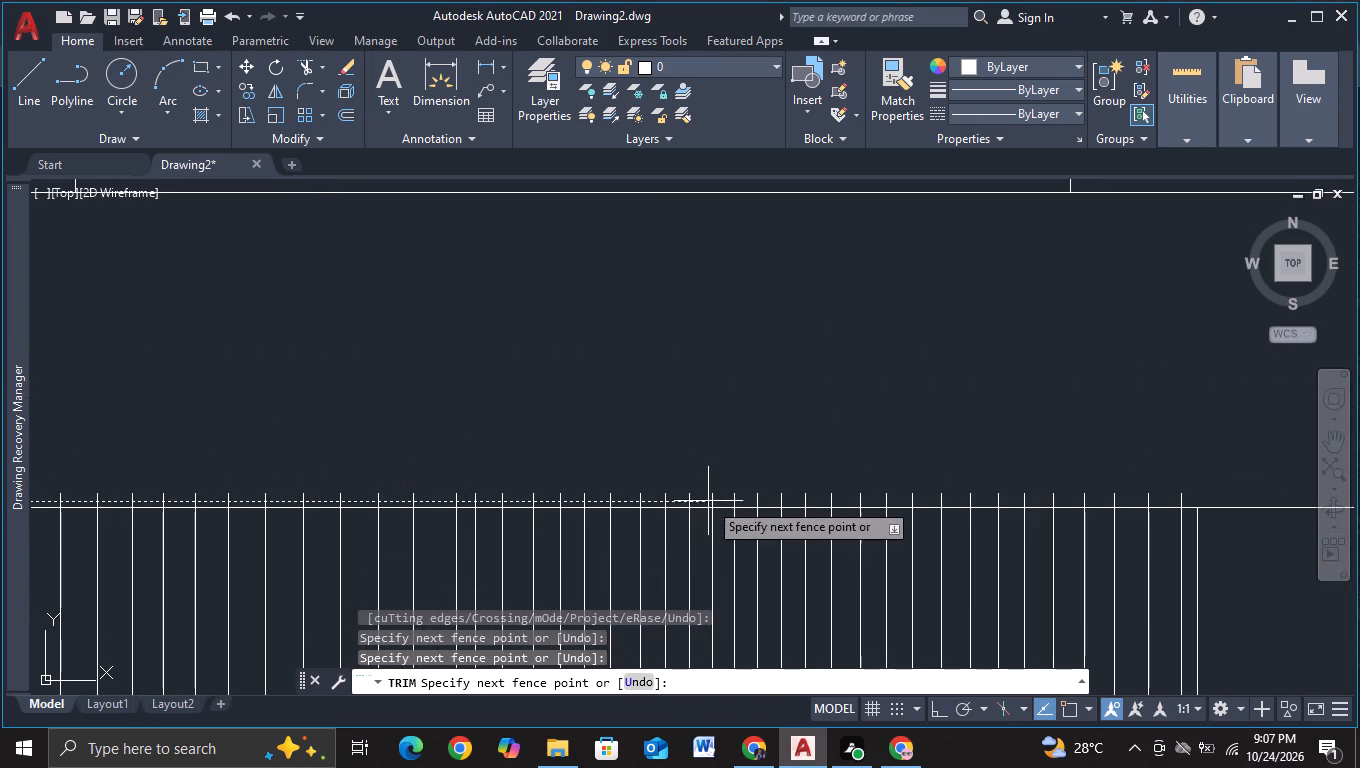
{"action": "middle_click_drag", "start_coordinate": [812, 501], "coordinate": [21, 508]}
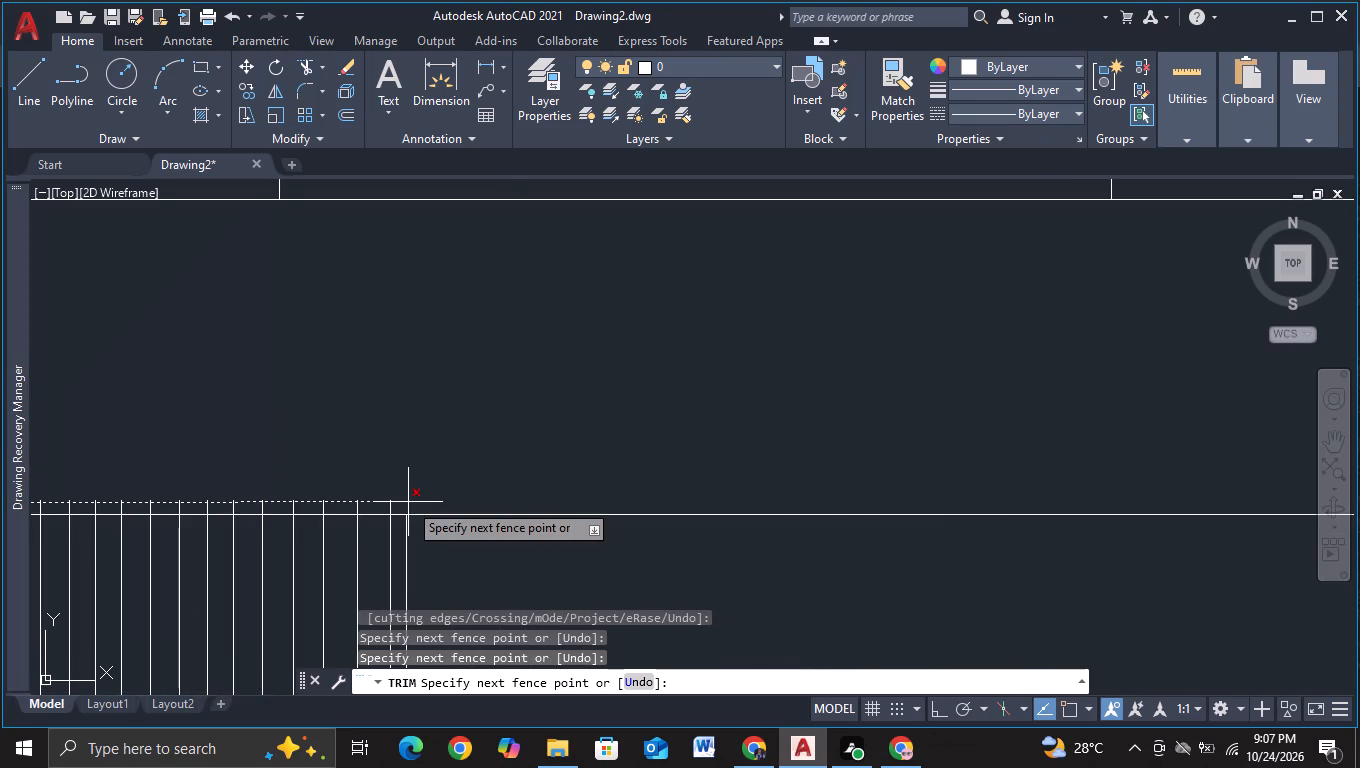
{"action": "left_click", "coordinate": [420, 504]}
Trim the middle-bay slat ends hanging below the top strip's lower line with a fence across the whole bay.
{"action": "scroll", "coordinate": [421, 505], "scroll_direction": "down", "scroll_amount": 2}
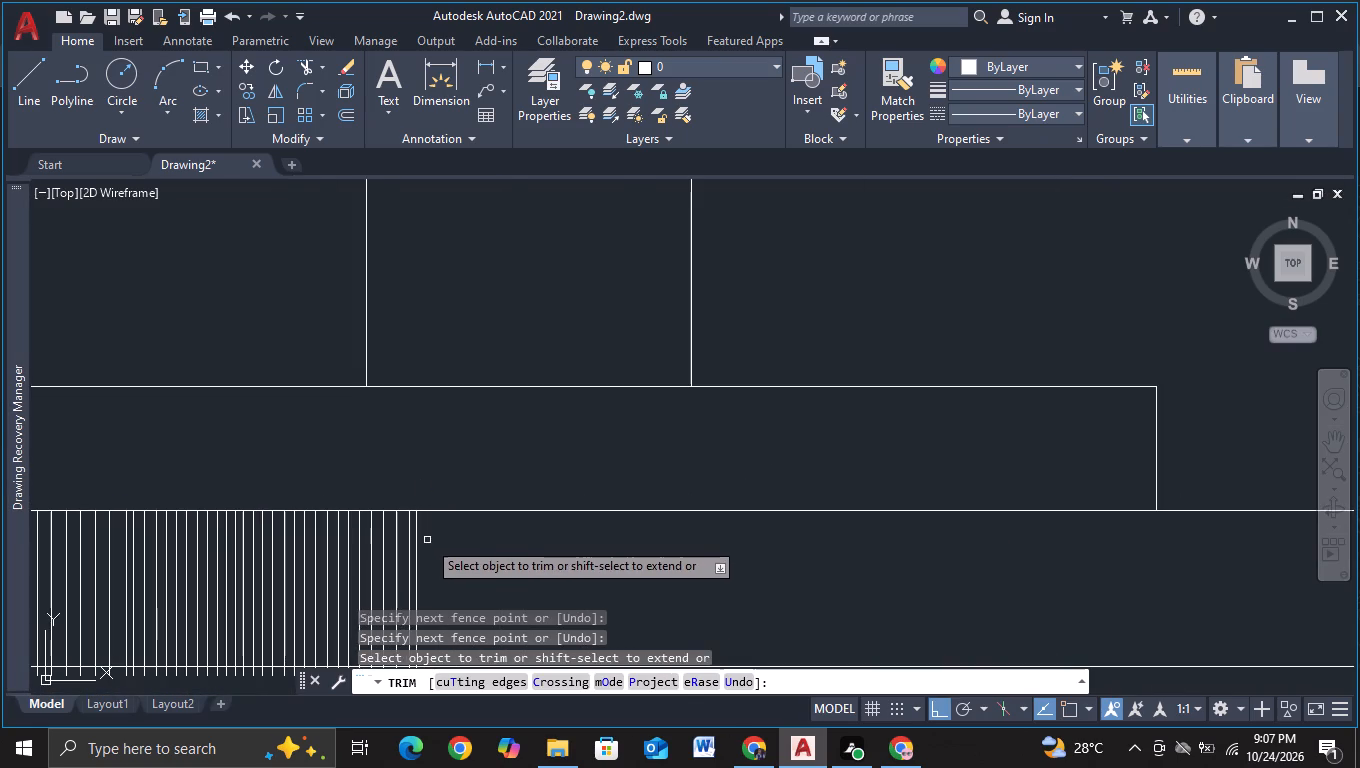
{"action": "middle_click_drag", "start_coordinate": [438, 558], "coordinate": [647, 451]}
{"action": "middle_click_drag", "start_coordinate": [354, 594], "coordinate": [965, 506]}
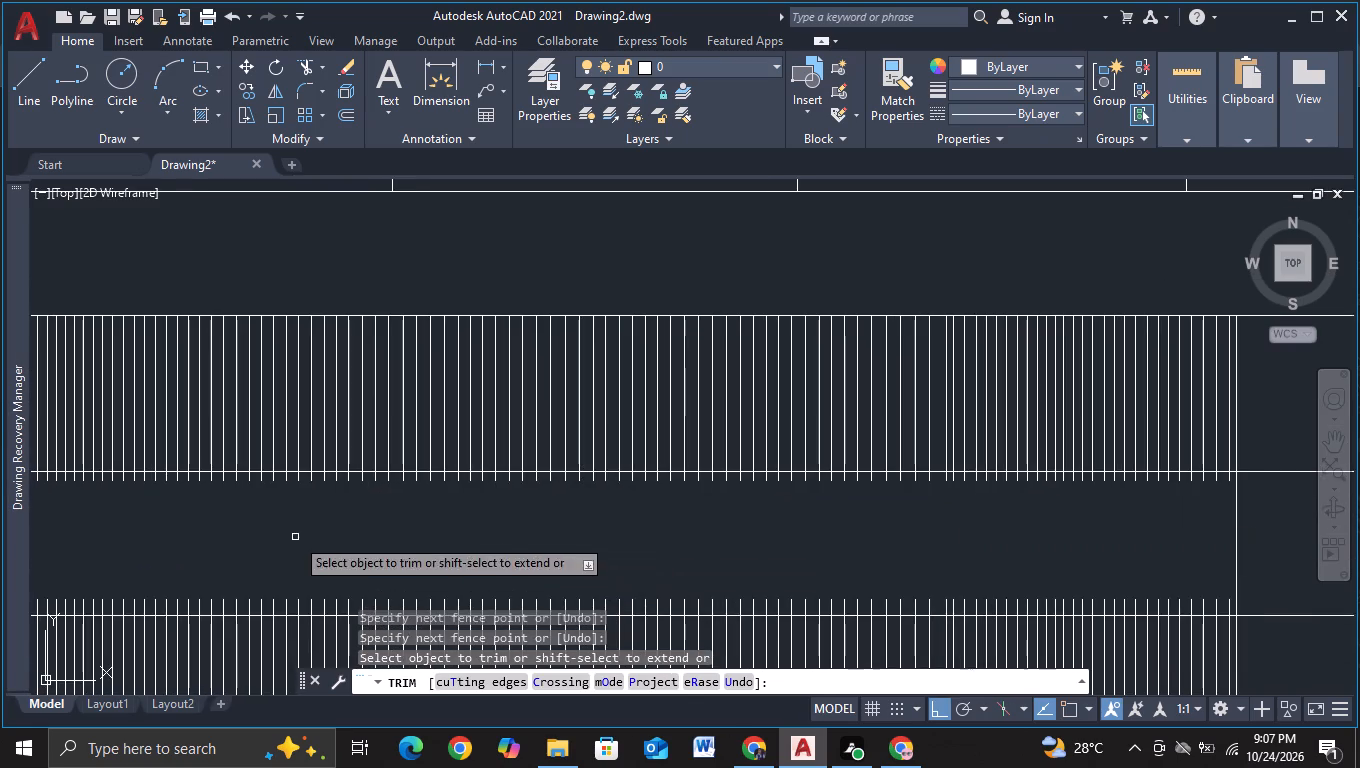
{"action": "middle_click_drag", "start_coordinate": [294, 537], "coordinate": [938, 508]}
{"action": "scroll", "coordinate": [647, 482], "scroll_direction": "up", "scroll_amount": 2}
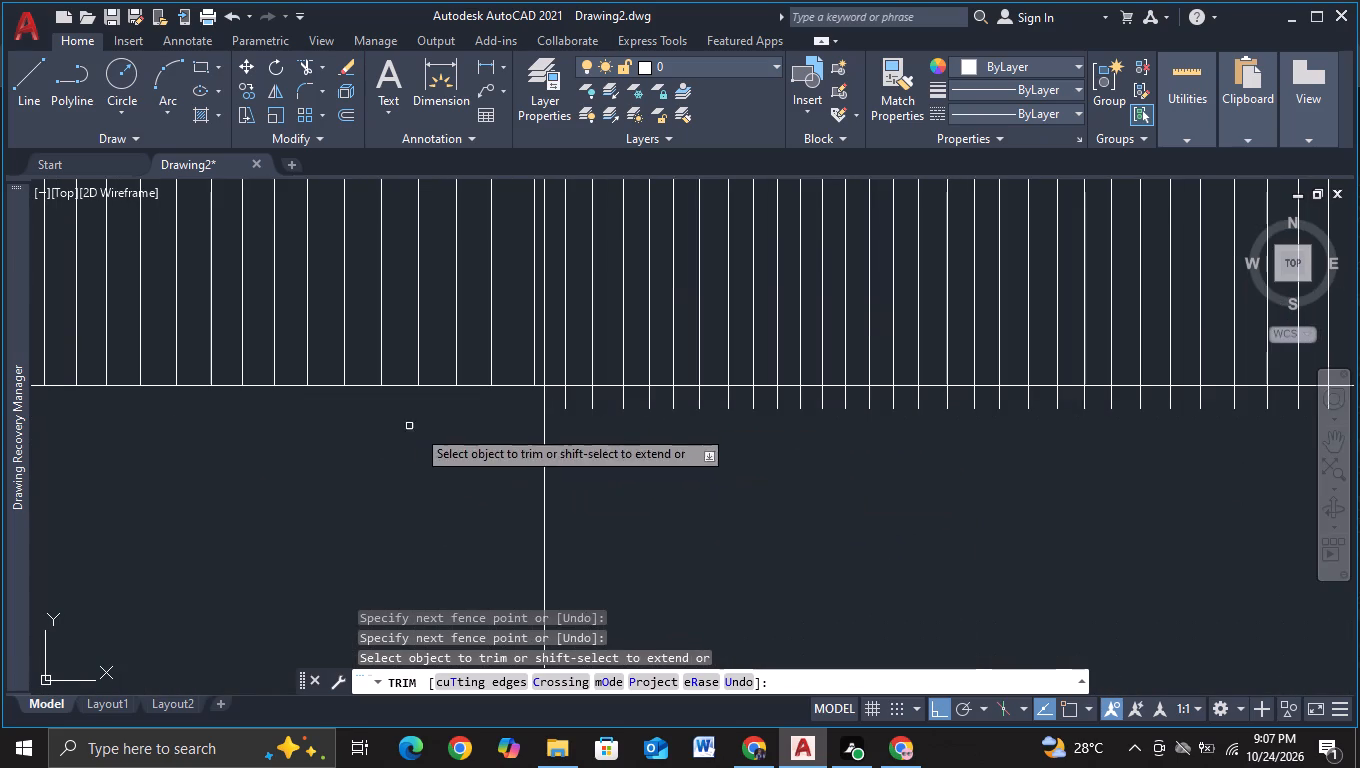
{"action": "left_click", "coordinate": [559, 400]}
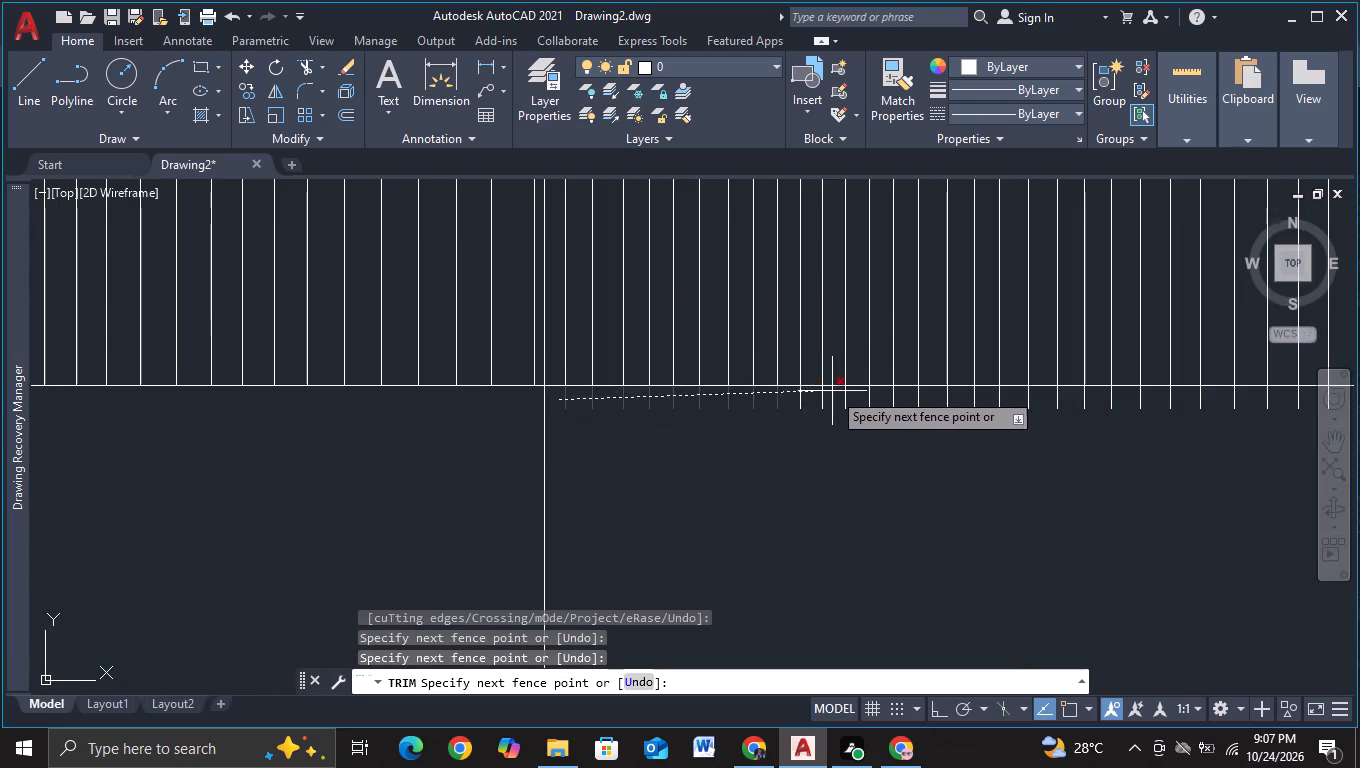
{"action": "scroll", "coordinate": [857, 402], "scroll_direction": "down", "scroll_amount": 1}
{"action": "middle_click_drag", "start_coordinate": [859, 405], "coordinate": [0, 473]}
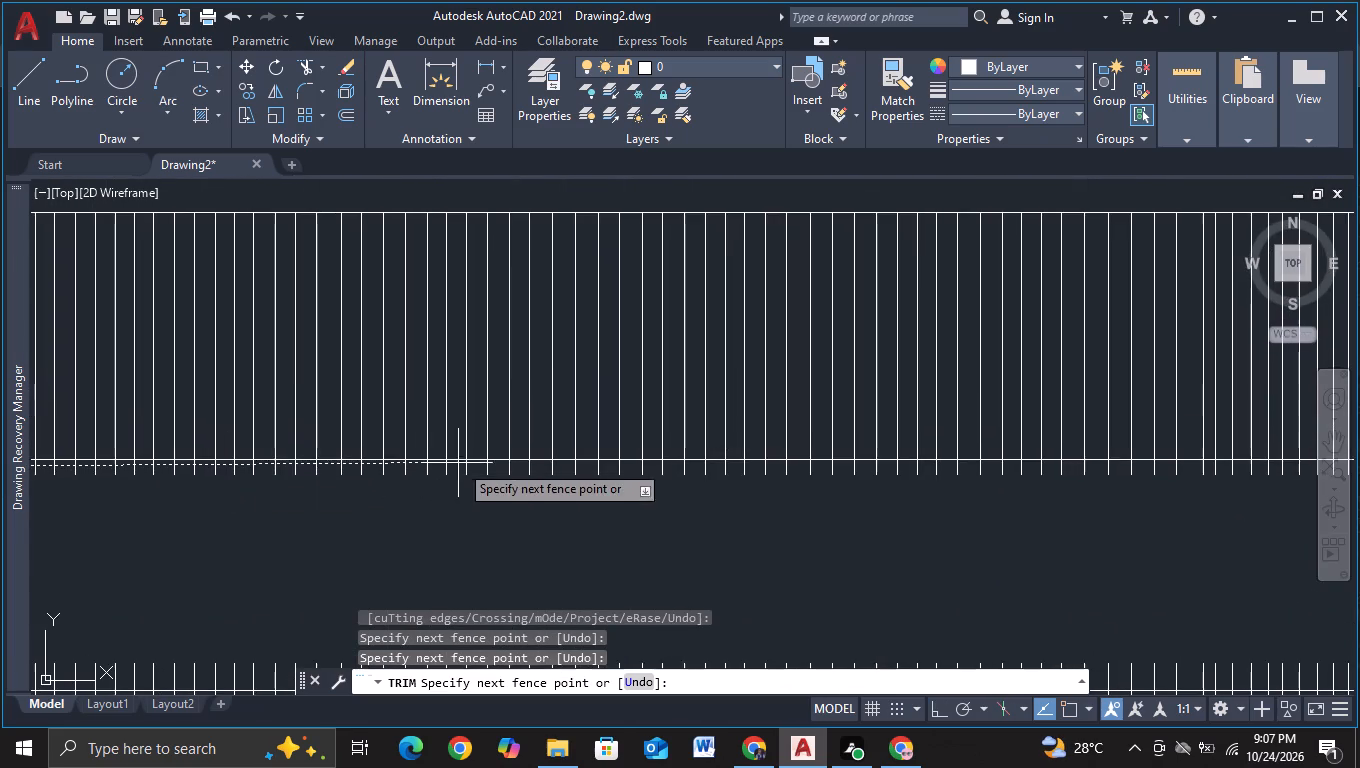
{"action": "middle_click_drag", "start_coordinate": [688, 469], "coordinate": [450, 521]}
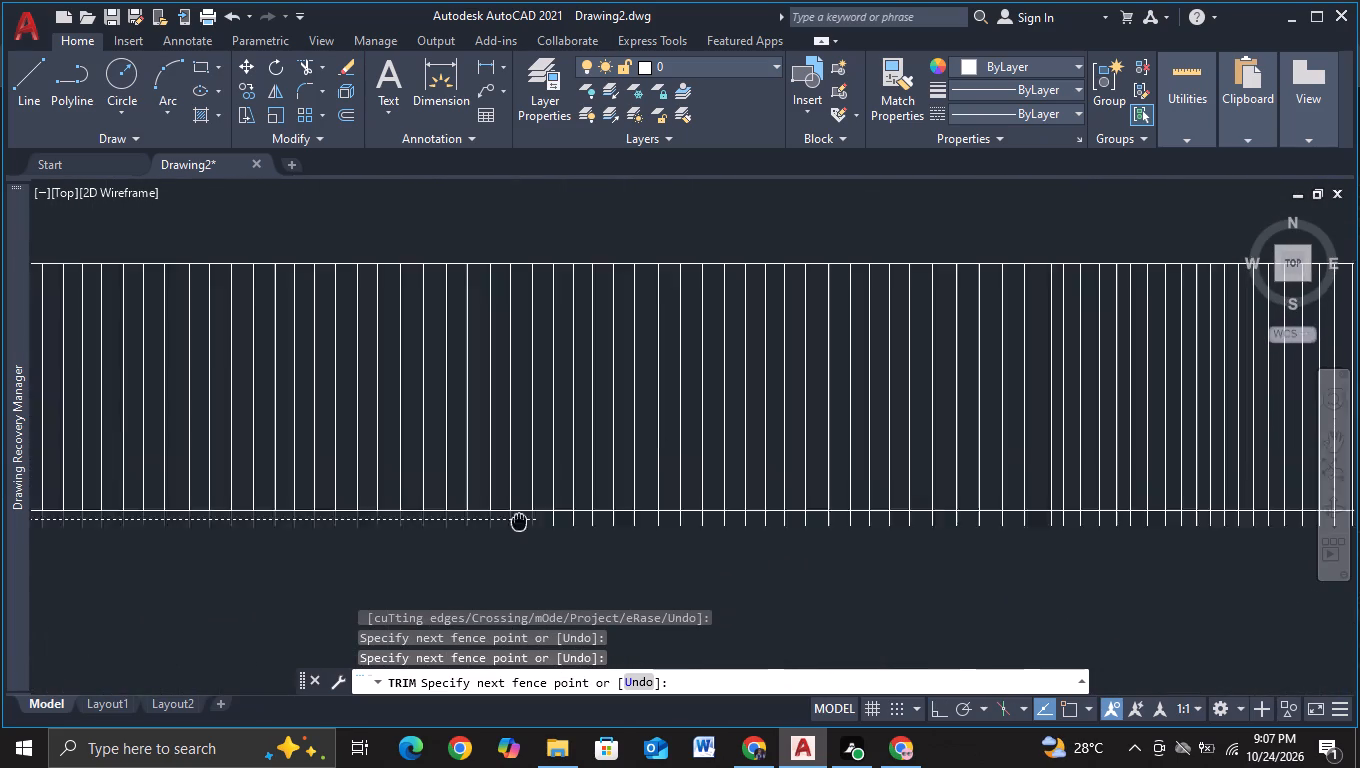
{"action": "middle_click_drag", "start_coordinate": [450, 521], "coordinate": [193, 522]}
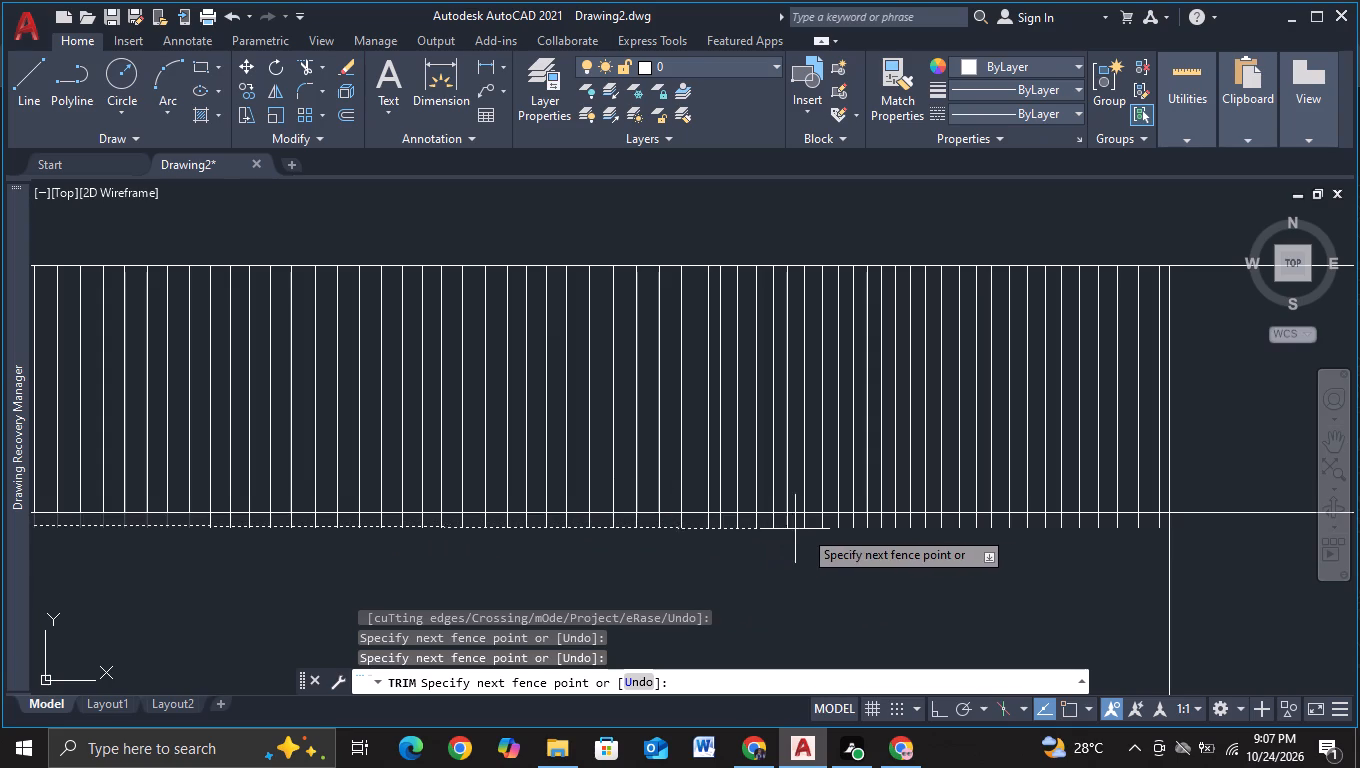
{"action": "middle_click_drag", "start_coordinate": [969, 528], "coordinate": [642, 578]}
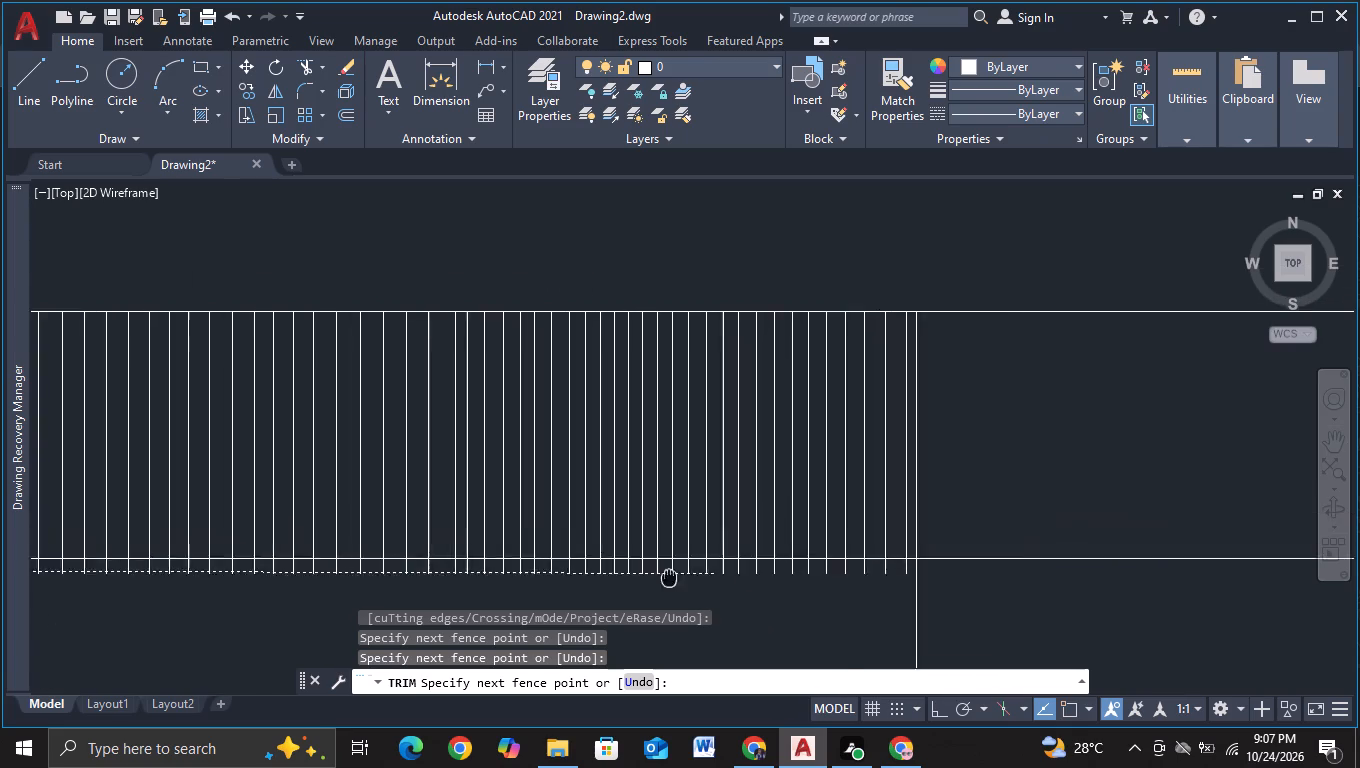
{"action": "middle_click_drag", "start_coordinate": [642, 578], "coordinate": [633, 578]}
{"action": "scroll", "coordinate": [816, 559], "scroll_direction": "up", "scroll_amount": 2}
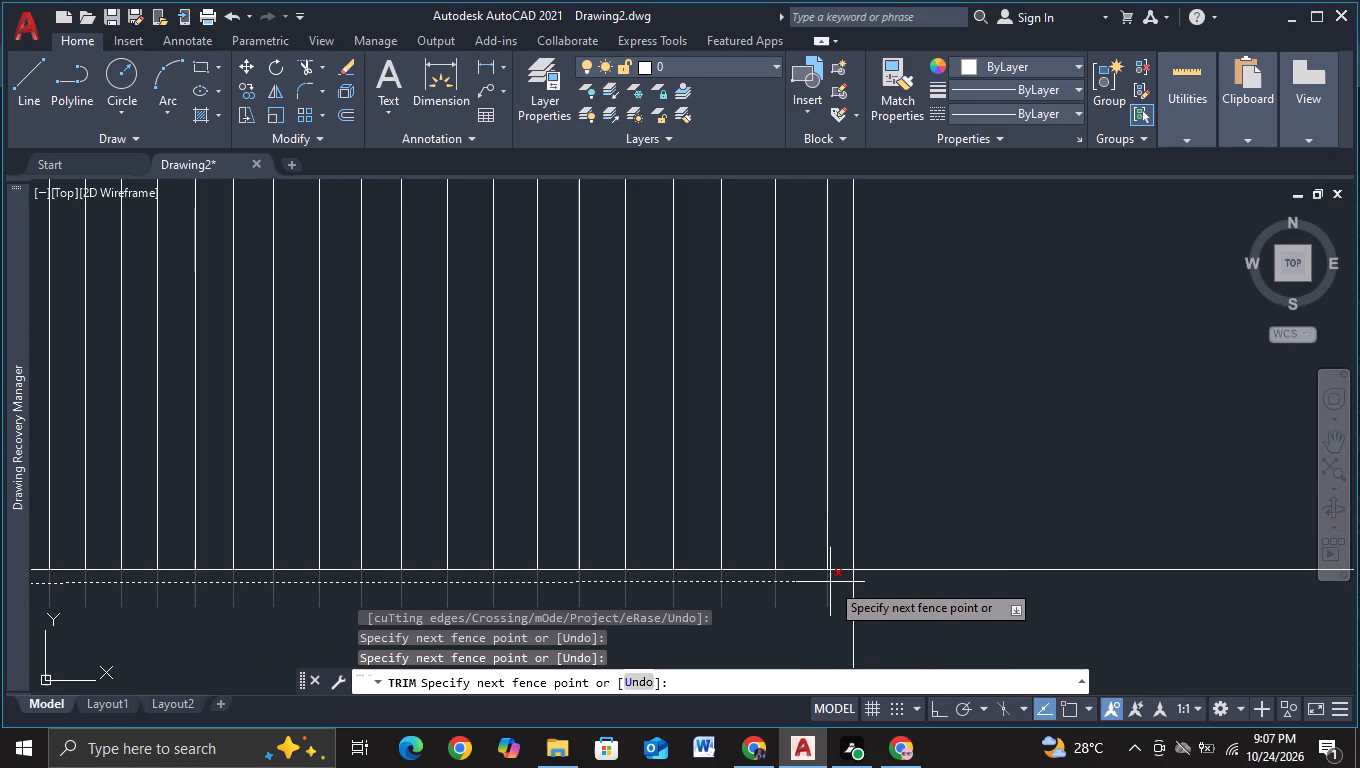
{"action": "left_click", "coordinate": [836, 582]}
Trim the middle-bay slat ends projecting above the upper line of the second slatted strip from the top, using a fence across the bay.
{"action": "scroll", "coordinate": [836, 582], "scroll_direction": "down", "scroll_amount": 3}
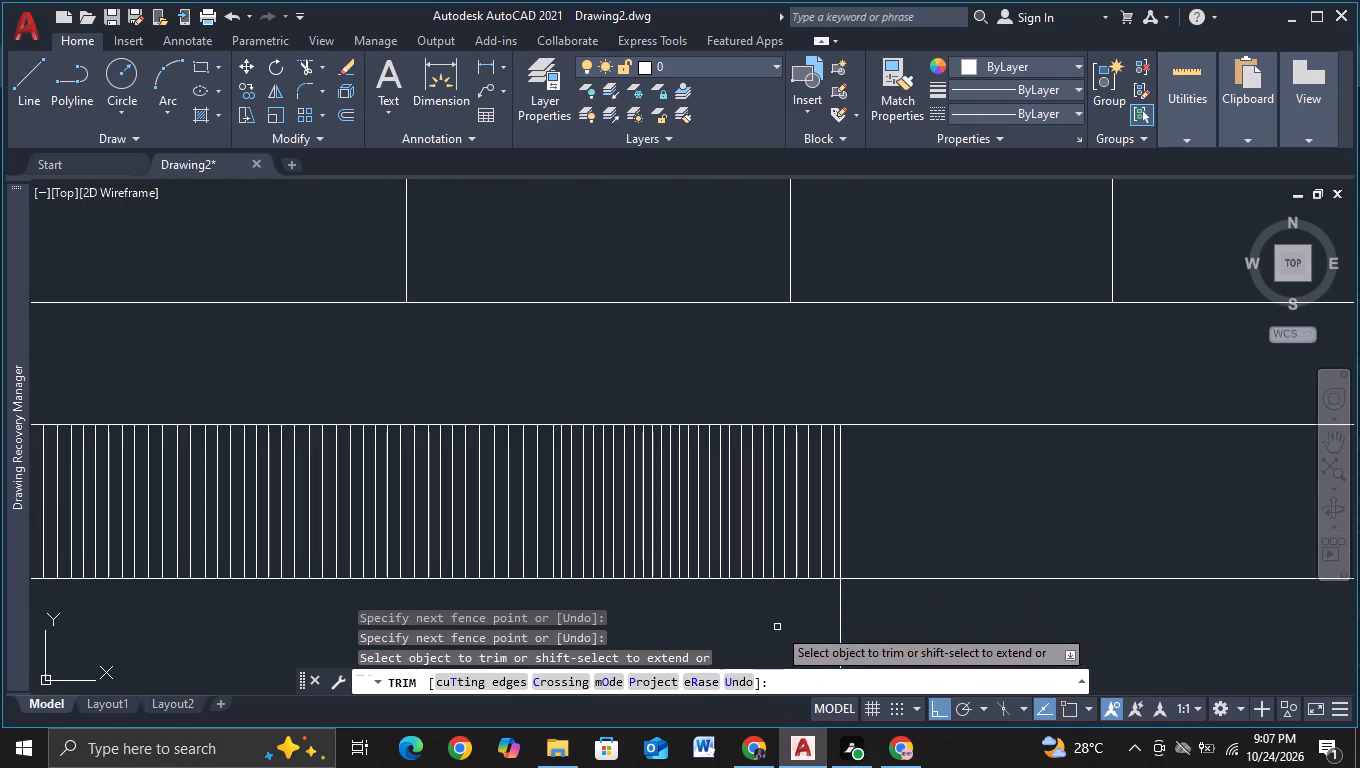
{"action": "middle_click_drag", "start_coordinate": [777, 626], "coordinate": [814, 535]}
{"action": "scroll", "coordinate": [831, 544], "scroll_direction": "down", "scroll_amount": 2}
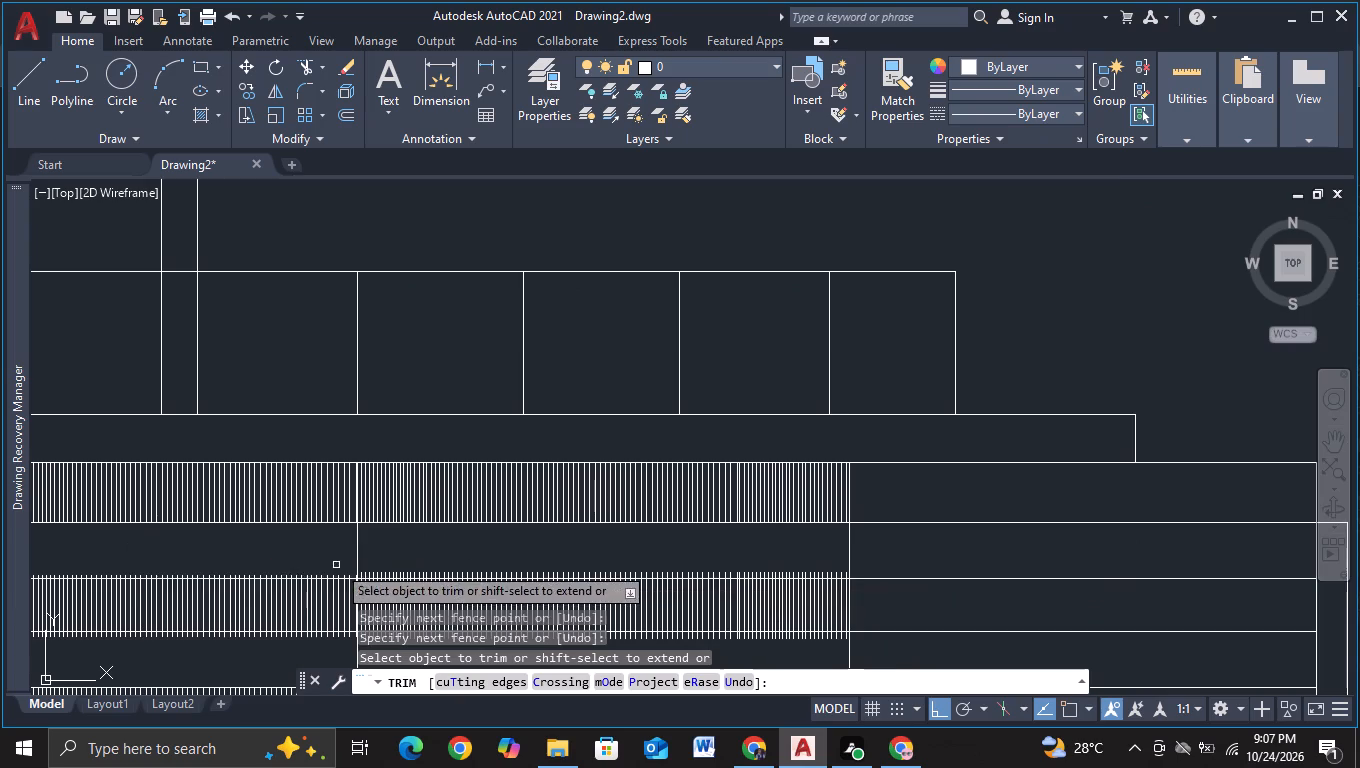
{"action": "scroll", "coordinate": [362, 558], "scroll_direction": "up", "scroll_amount": 3}
{"action": "middle_click_drag", "start_coordinate": [391, 565], "coordinate": [472, 388]}
{"action": "scroll", "coordinate": [436, 439], "scroll_direction": "up", "scroll_amount": 2}
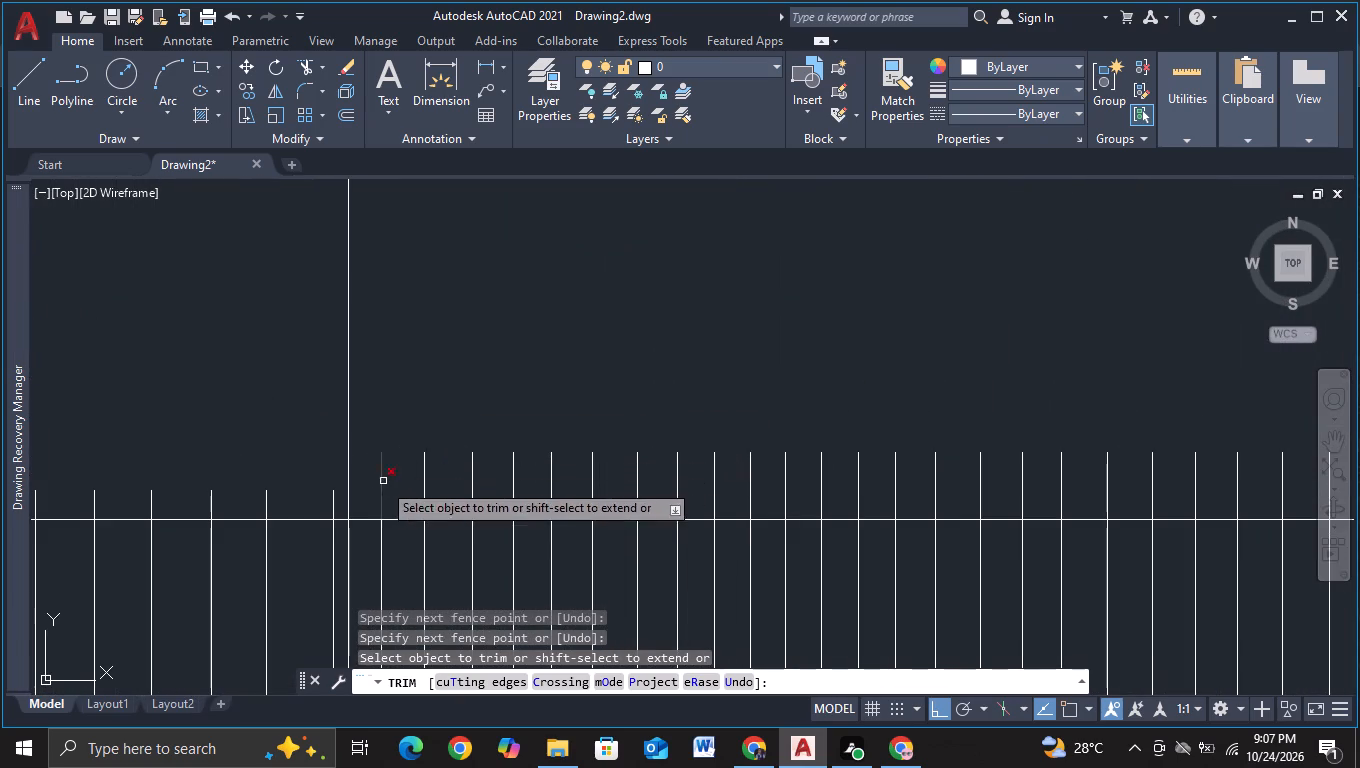
{"action": "left_click", "coordinate": [358, 489]}
{"action": "scroll", "coordinate": [746, 495], "scroll_direction": "down", "scroll_amount": 2}
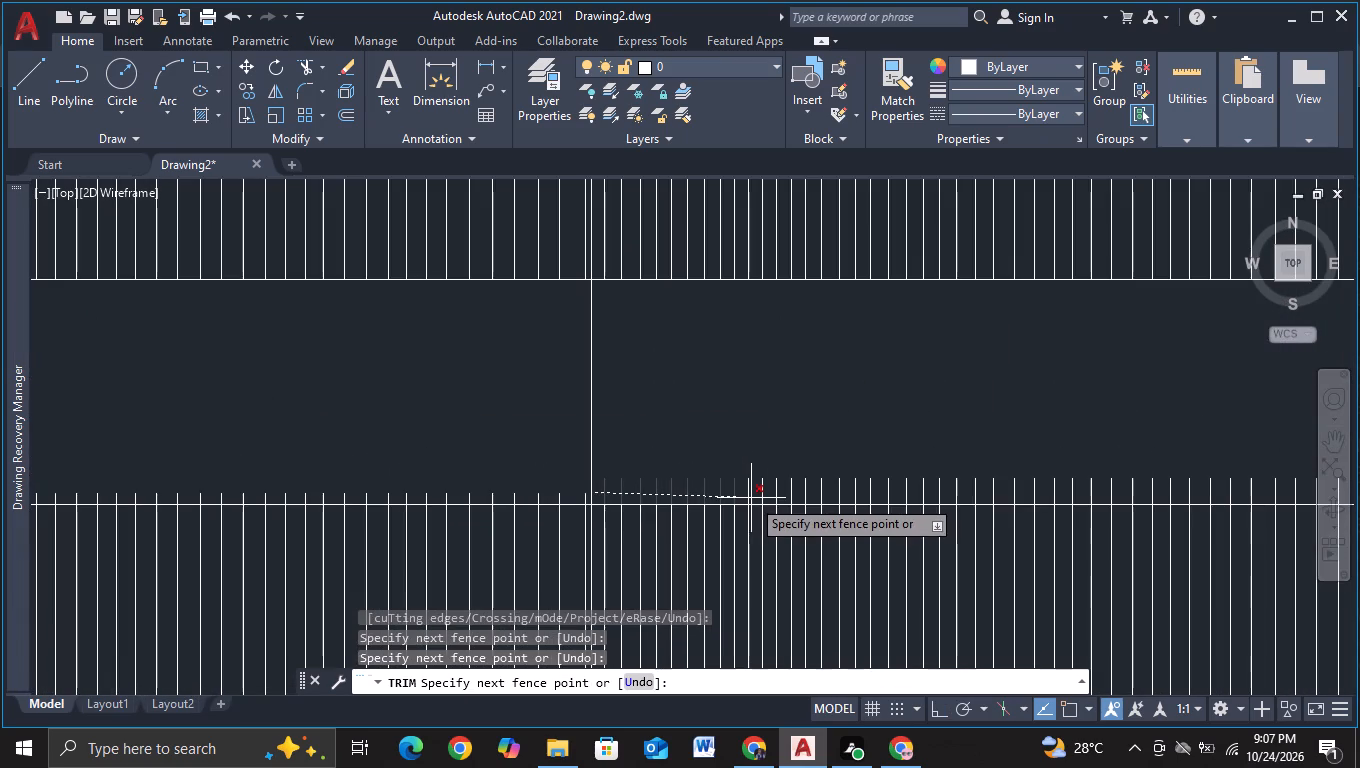
{"action": "middle_click_drag", "start_coordinate": [819, 490], "coordinate": [268, 518]}
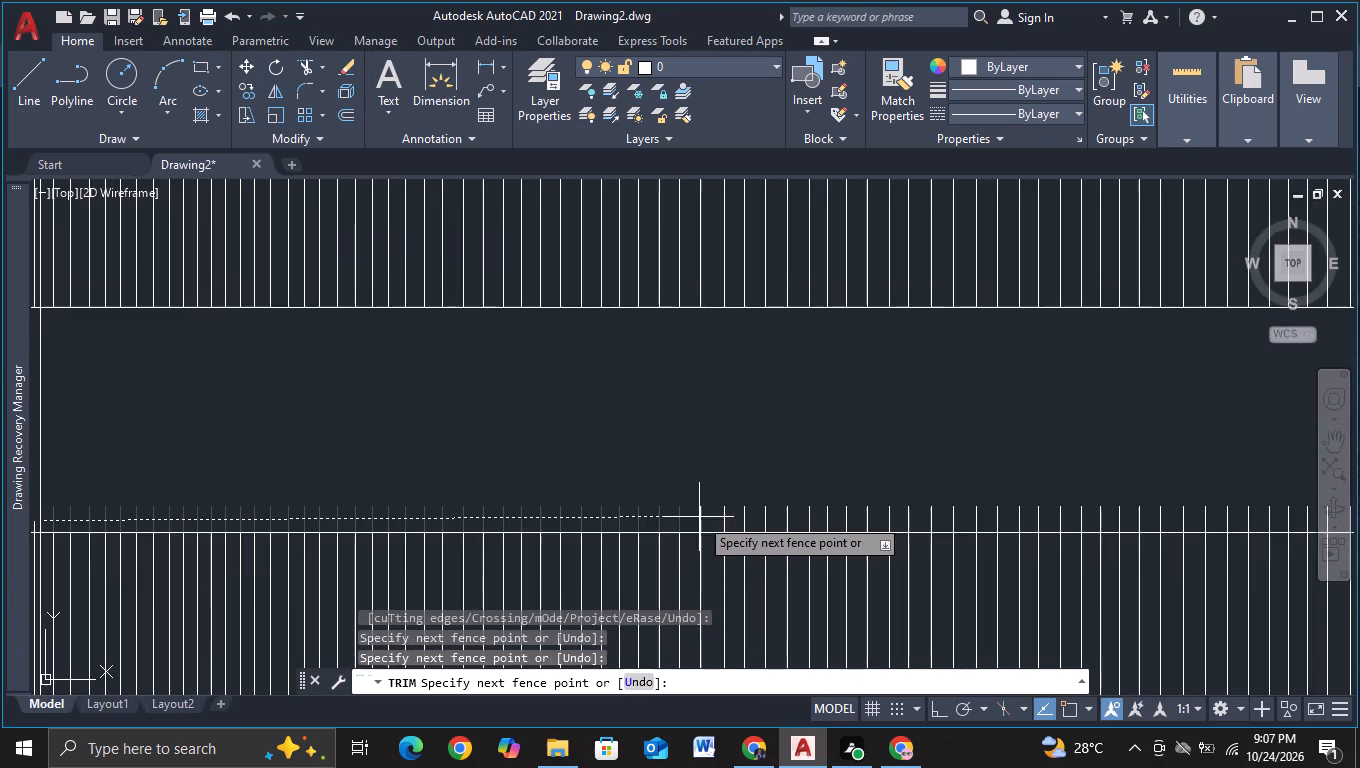
{"action": "middle_click_drag", "start_coordinate": [699, 517], "coordinate": [157, 518]}
{"action": "middle_click_drag", "start_coordinate": [600, 520], "coordinate": [591, 520]}
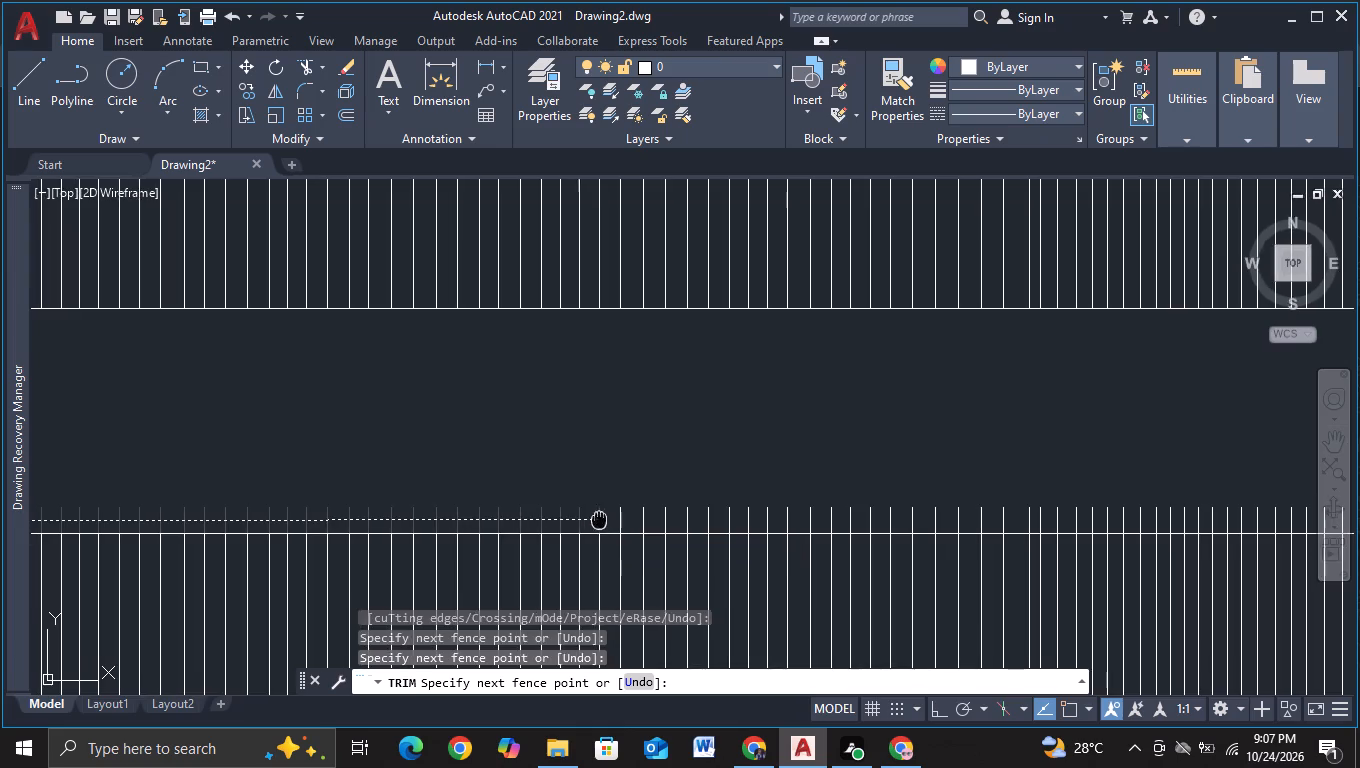
{"action": "middle_click_drag", "start_coordinate": [591, 520], "coordinate": [0, 431]}
{"action": "scroll", "coordinate": [702, 438], "scroll_direction": "up", "scroll_amount": 1}
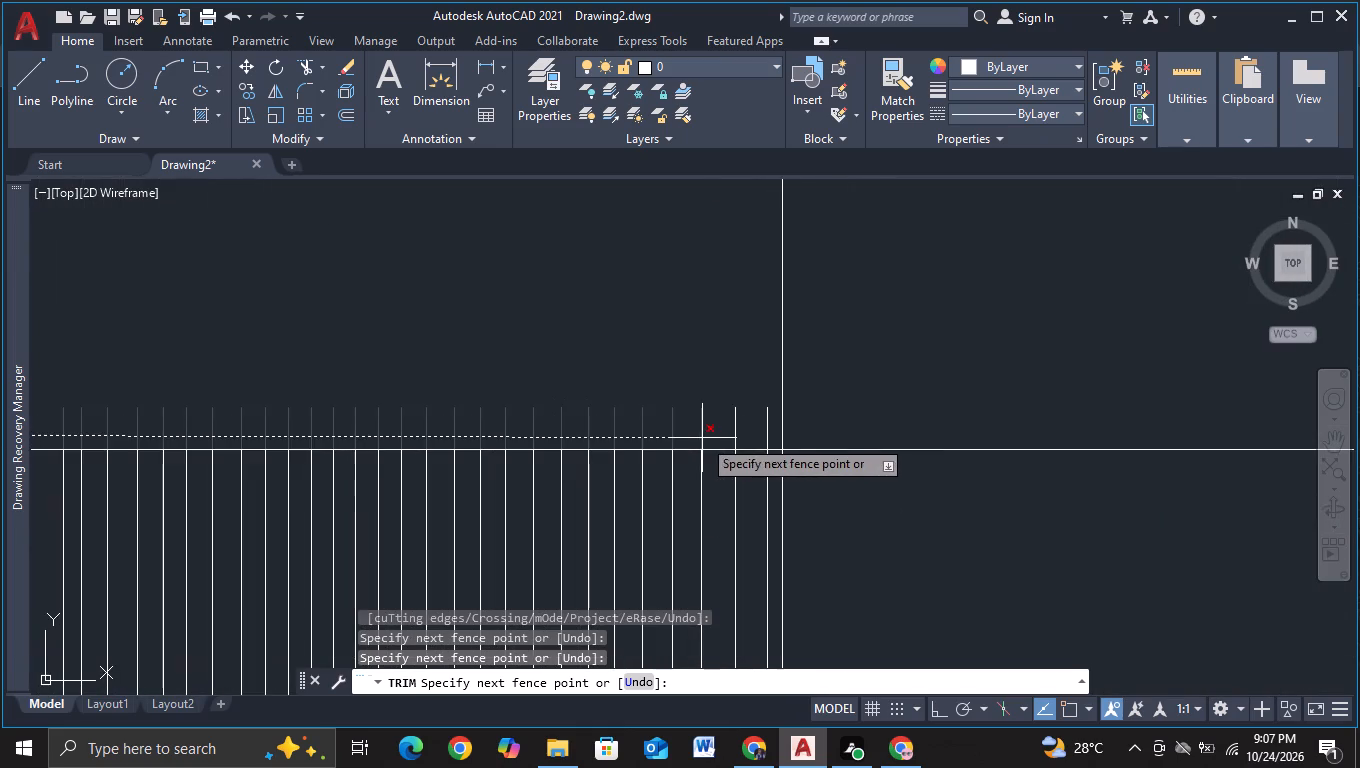
{"action": "scroll", "coordinate": [751, 441], "scroll_direction": "up", "scroll_amount": 1}
{"action": "left_click", "coordinate": [789, 442]}
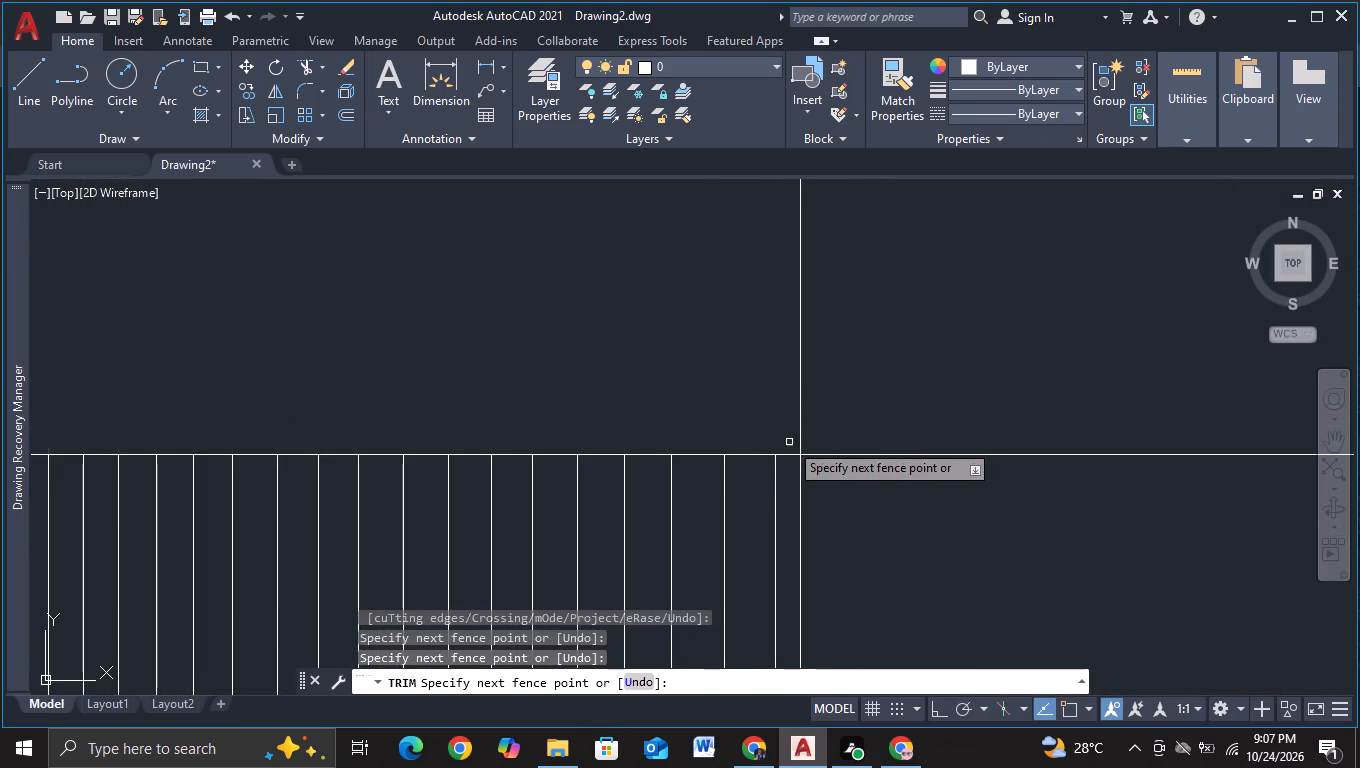
Trim the middle-bay slat ends hanging below the second slatted strip's lower line with a fence across the bay.
{"action": "scroll", "coordinate": [478, 405], "scroll_direction": "down", "scroll_amount": 2}
{"action": "scroll", "coordinate": [451, 489], "scroll_direction": "down", "scroll_amount": 2}
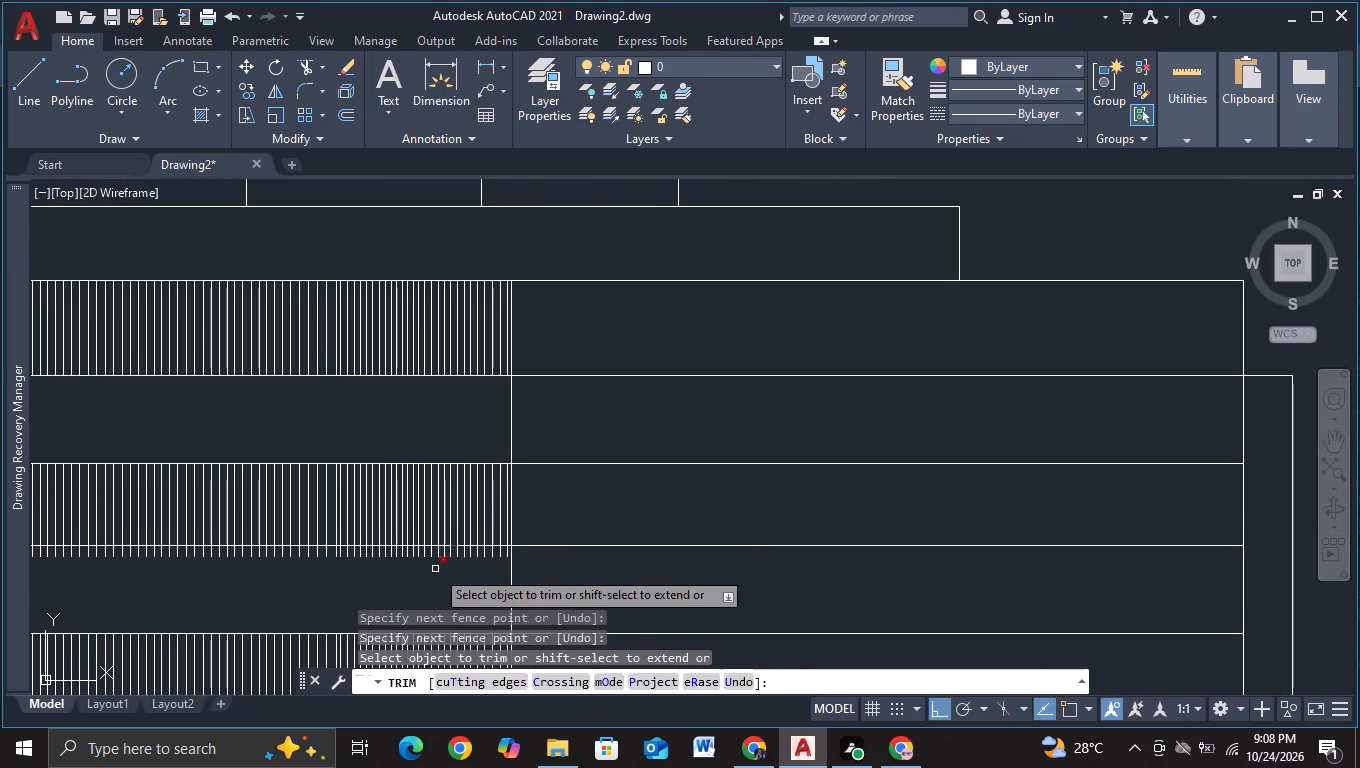
{"action": "middle_click_drag", "start_coordinate": [427, 576], "coordinate": [980, 472]}
{"action": "middle_click_drag", "start_coordinate": [341, 496], "coordinate": [557, 477]}
{"action": "scroll", "coordinate": [535, 475], "scroll_direction": "up", "scroll_amount": 2}
{"action": "middle_click_drag", "start_coordinate": [475, 438], "coordinate": [489, 538]}
{"action": "scroll", "coordinate": [488, 524], "scroll_direction": "up", "scroll_amount": 2}
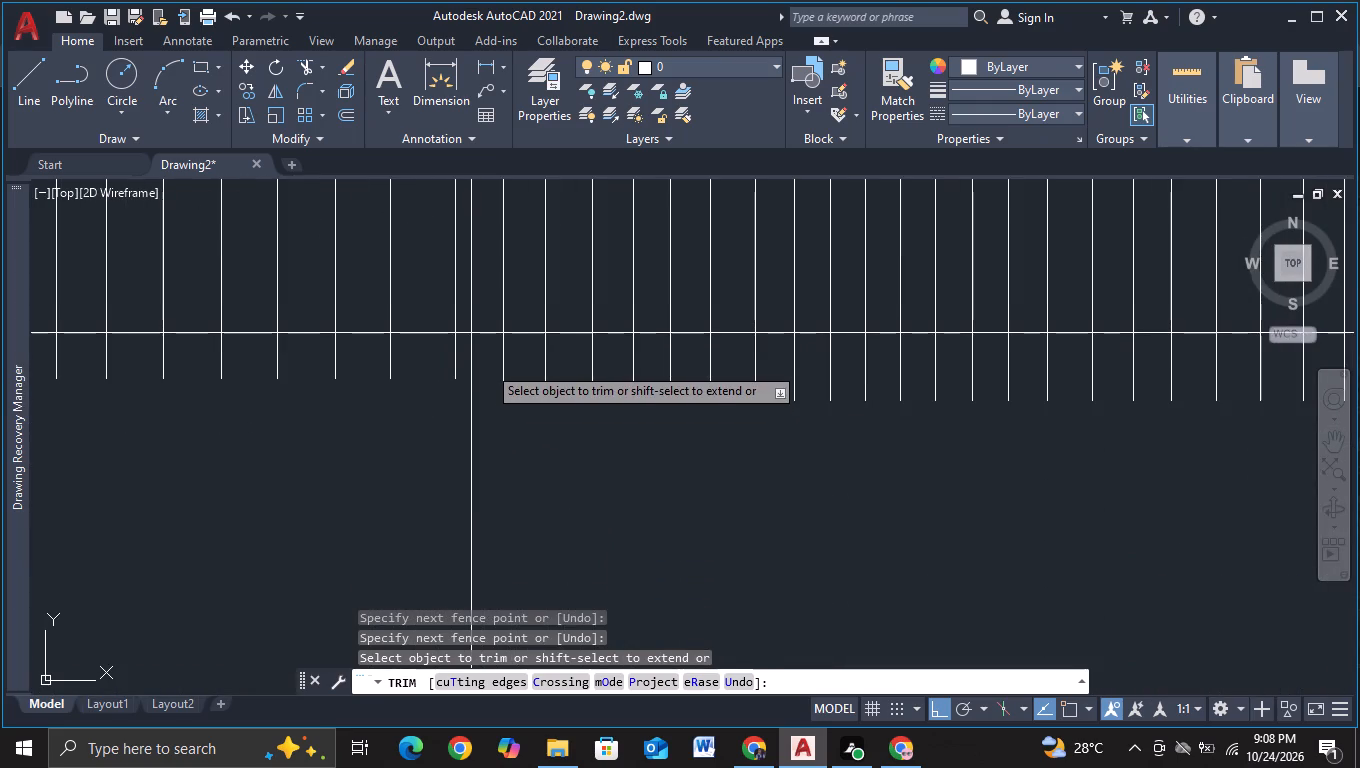
{"action": "left_click", "coordinate": [487, 365]}
{"action": "scroll", "coordinate": [994, 389], "scroll_direction": "down", "scroll_amount": 3}
{"action": "middle_click_drag", "start_coordinate": [994, 389], "coordinate": [233, 505]}
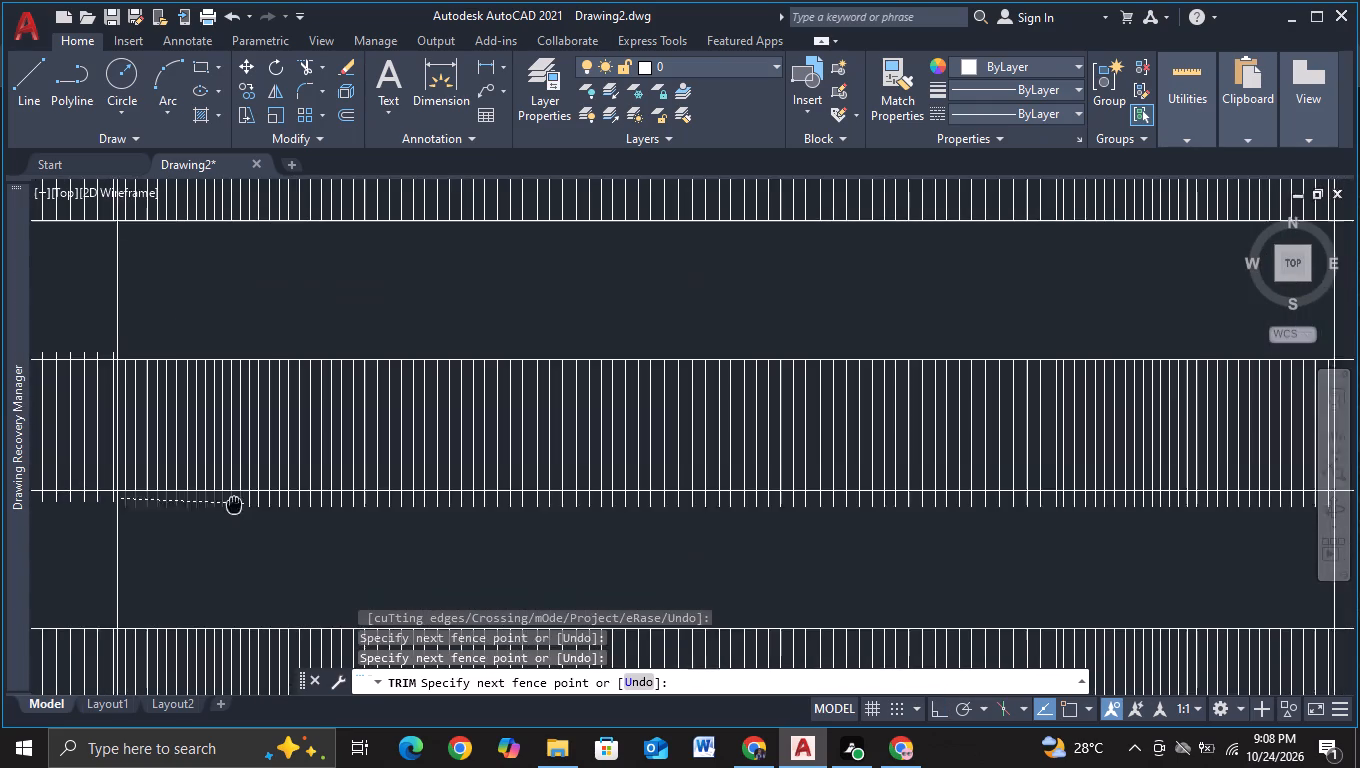
{"action": "middle_click_drag", "start_coordinate": [233, 505], "coordinate": [231, 505]}
{"action": "middle_click_drag", "start_coordinate": [756, 504], "coordinate": [7, 480]}
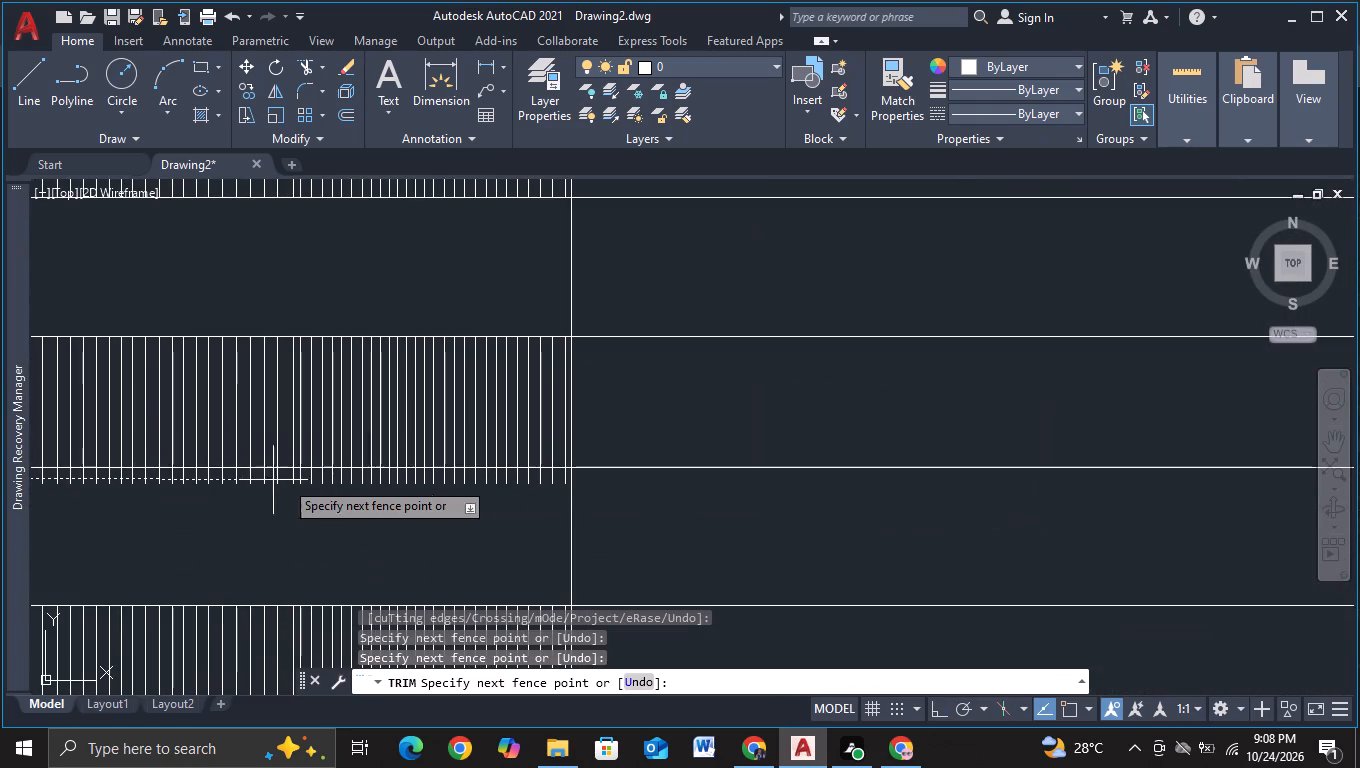
{"action": "scroll", "coordinate": [431, 480], "scroll_direction": "up", "scroll_amount": 2}
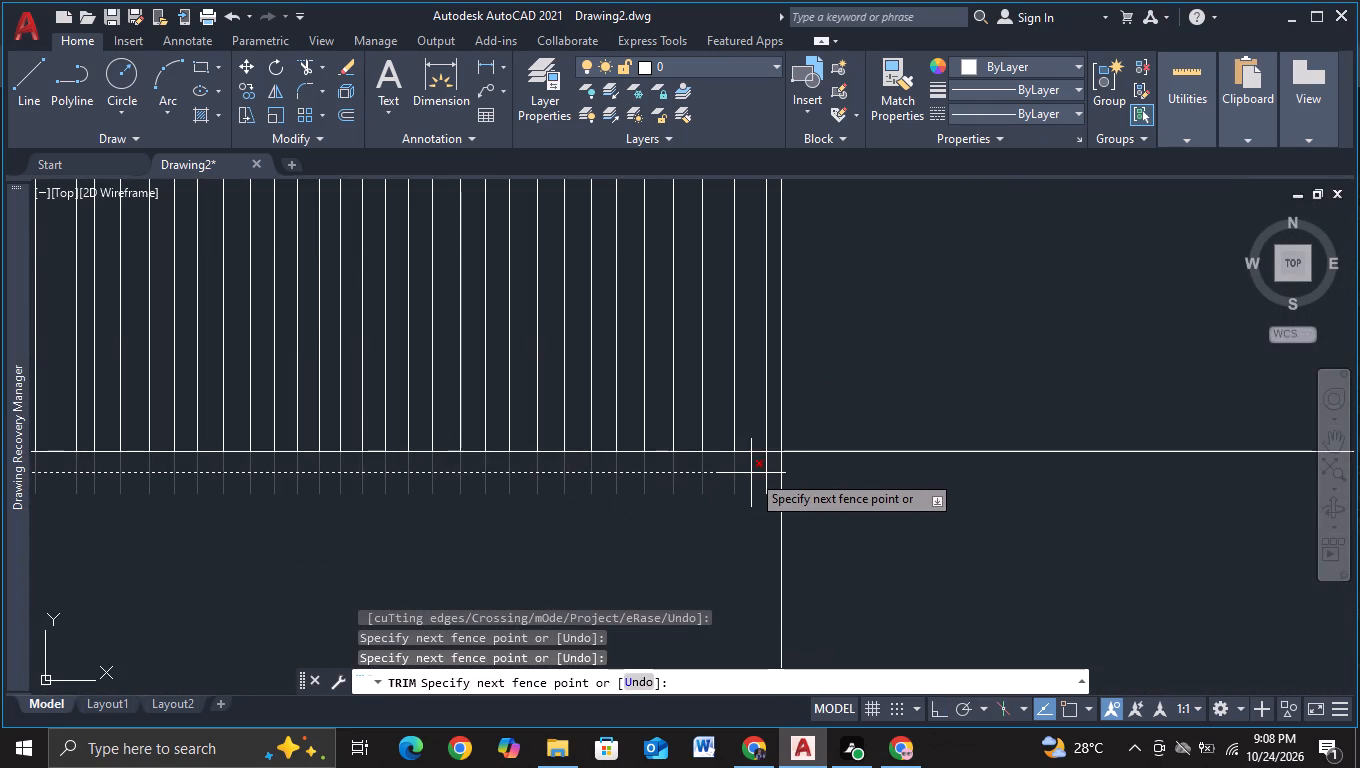
{"action": "left_click", "coordinate": [771, 470]}
Trim the left-bay slat ends hanging below the second slatted strip's lower line, running a fence from the outer edge to the bay divider.
{"action": "scroll", "coordinate": [471, 530], "scroll_direction": "down", "scroll_amount": 3}
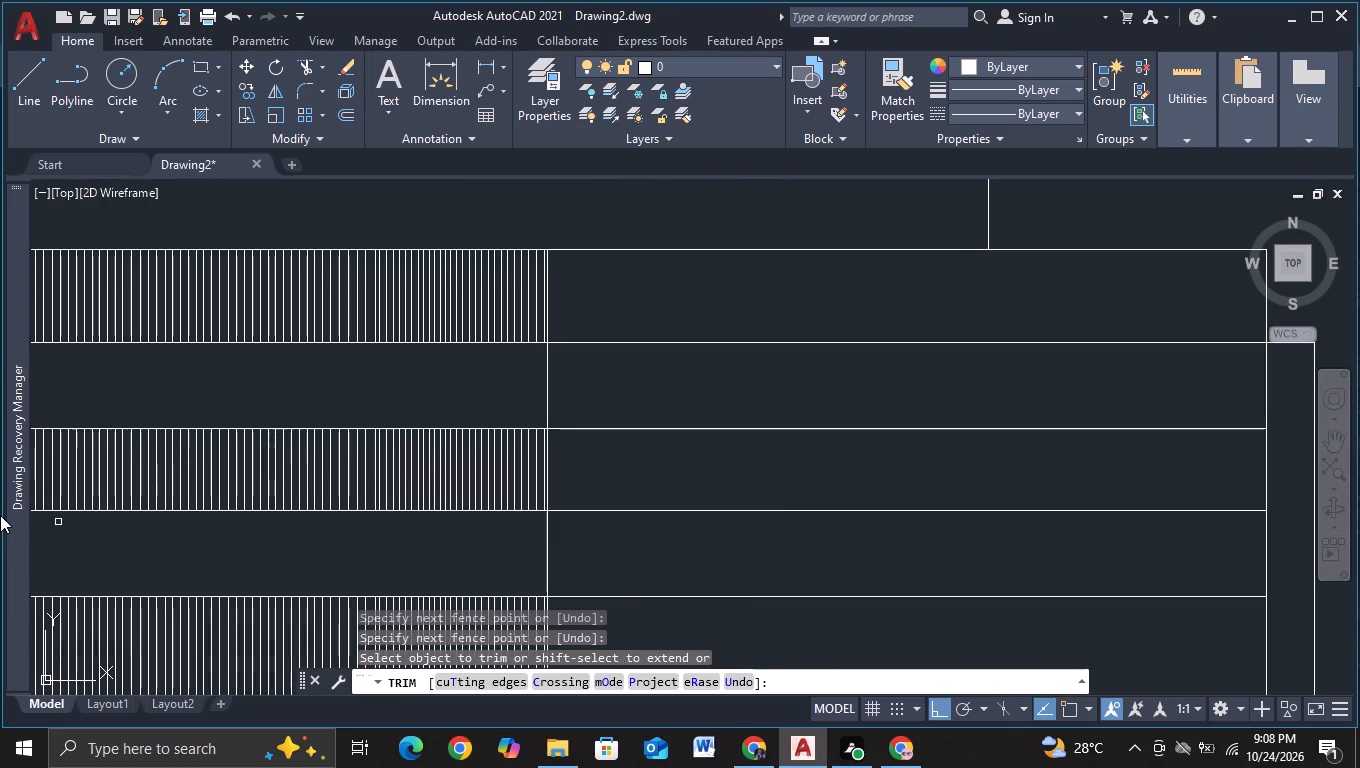
{"action": "middle_click_drag", "start_coordinate": [128, 549], "coordinate": [595, 508]}
{"action": "middle_click_drag", "start_coordinate": [341, 522], "coordinate": [910, 498]}
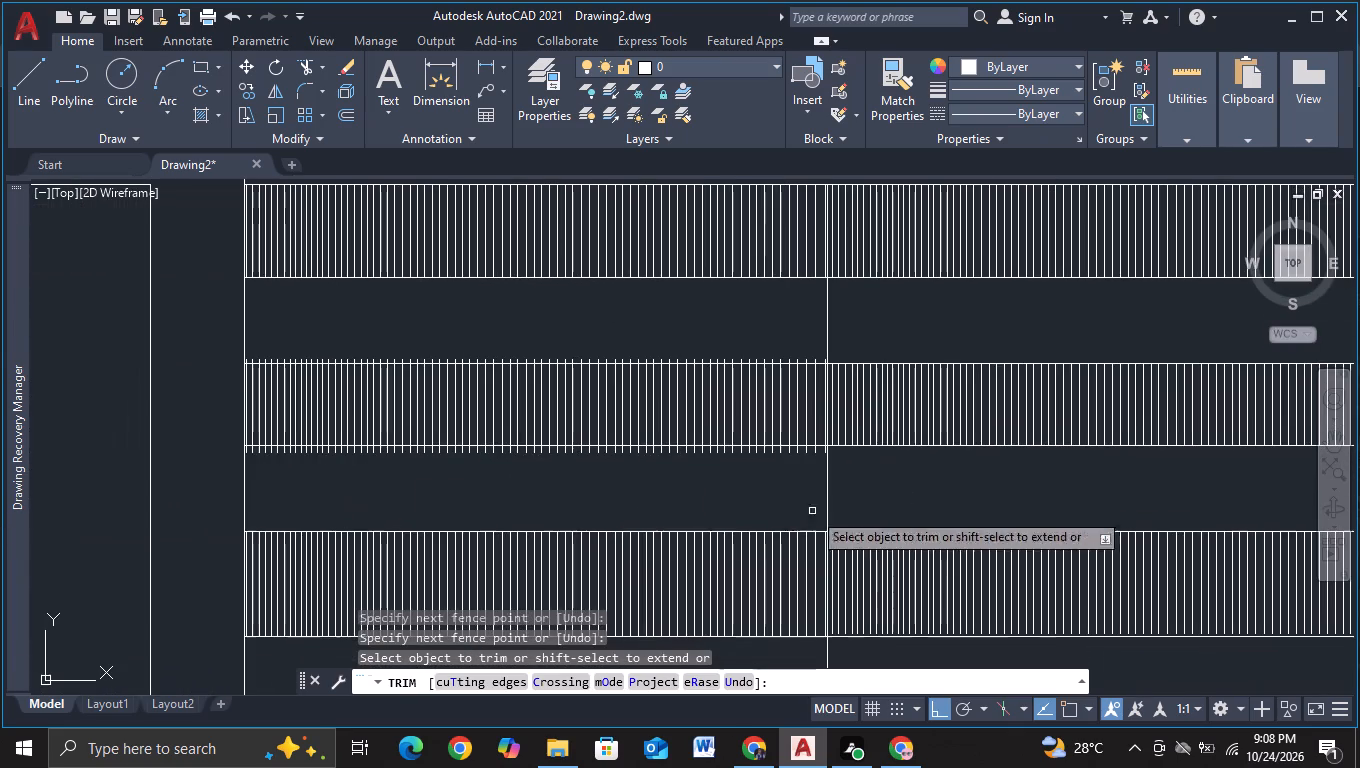
{"action": "middle_click_drag", "start_coordinate": [231, 464], "coordinate": [359, 480]}
{"action": "scroll", "coordinate": [359, 480], "scroll_direction": "up", "scroll_amount": 2}
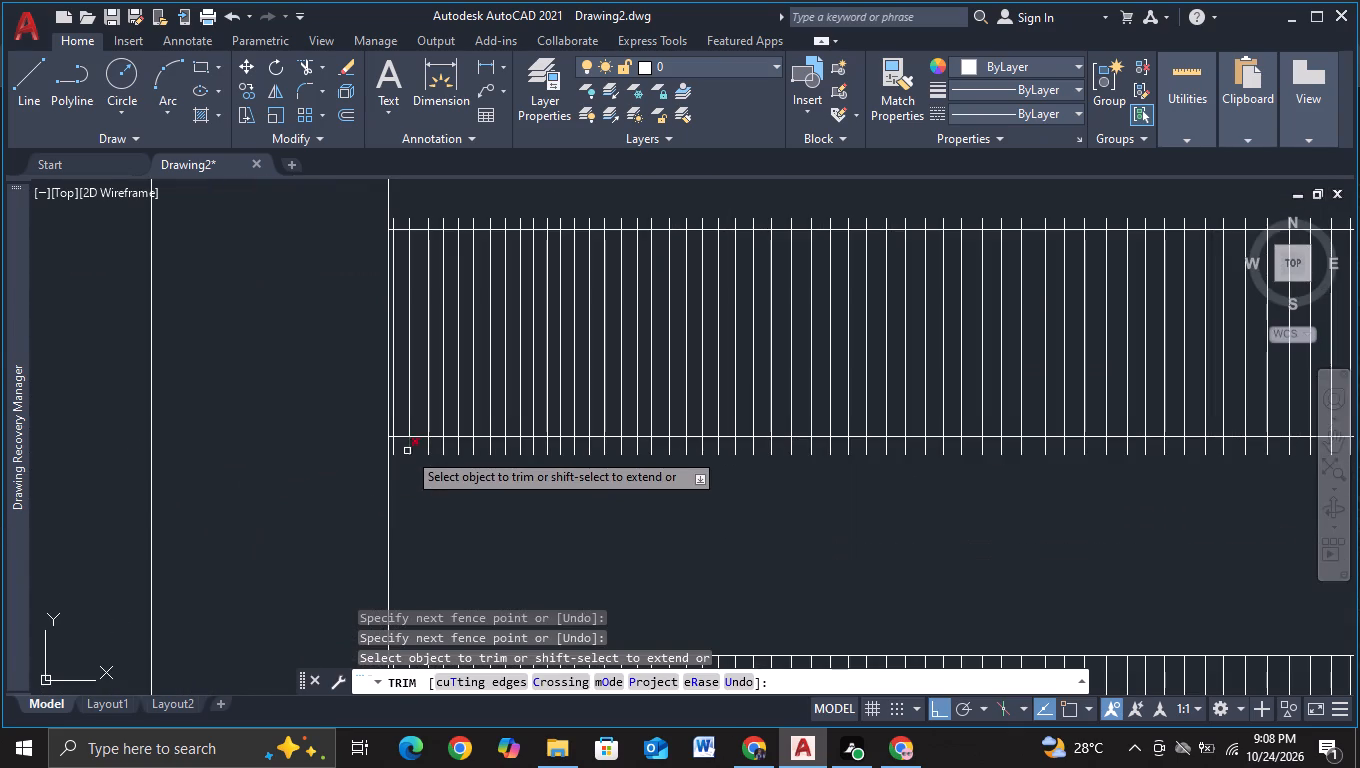
{"action": "scroll", "coordinate": [407, 451], "scroll_direction": "up", "scroll_amount": 2}
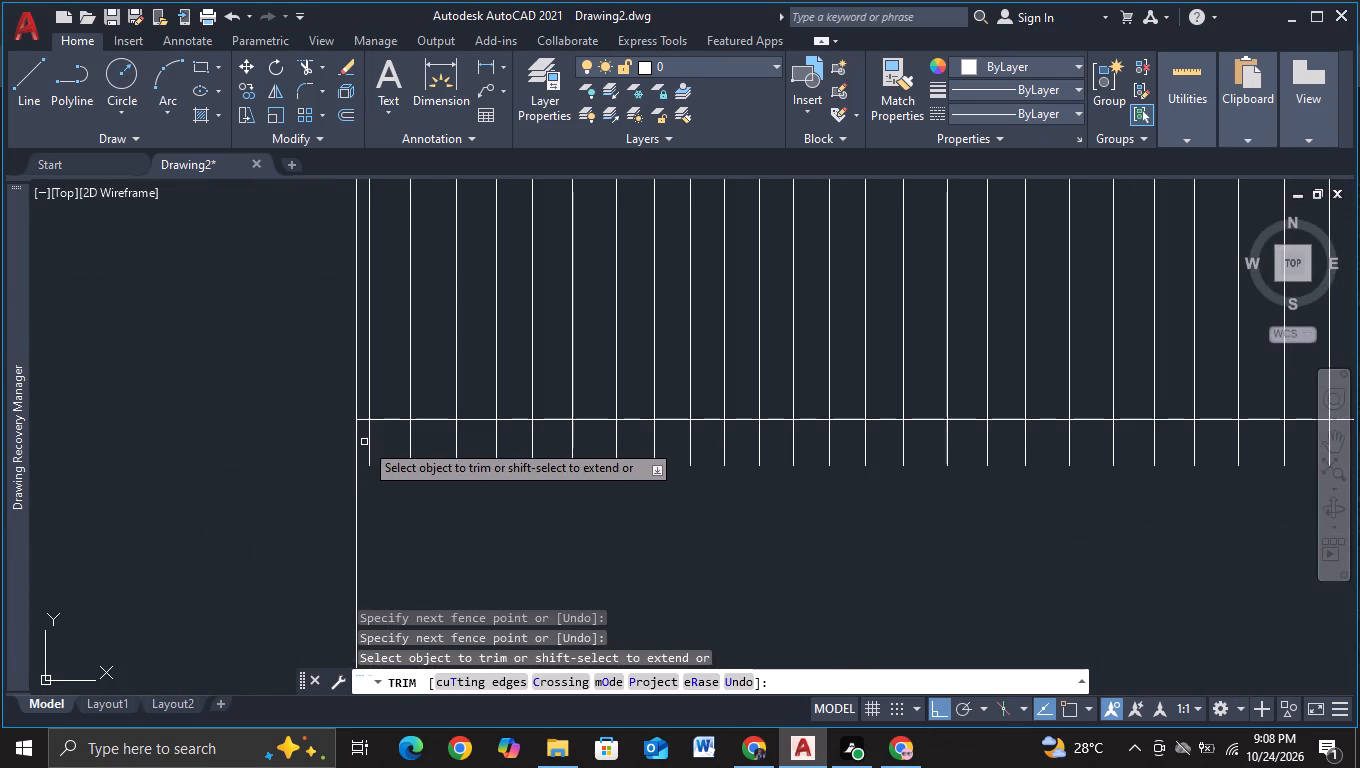
{"action": "left_click", "coordinate": [364, 442]}
{"action": "scroll", "coordinate": [770, 462], "scroll_direction": "down", "scroll_amount": 1}
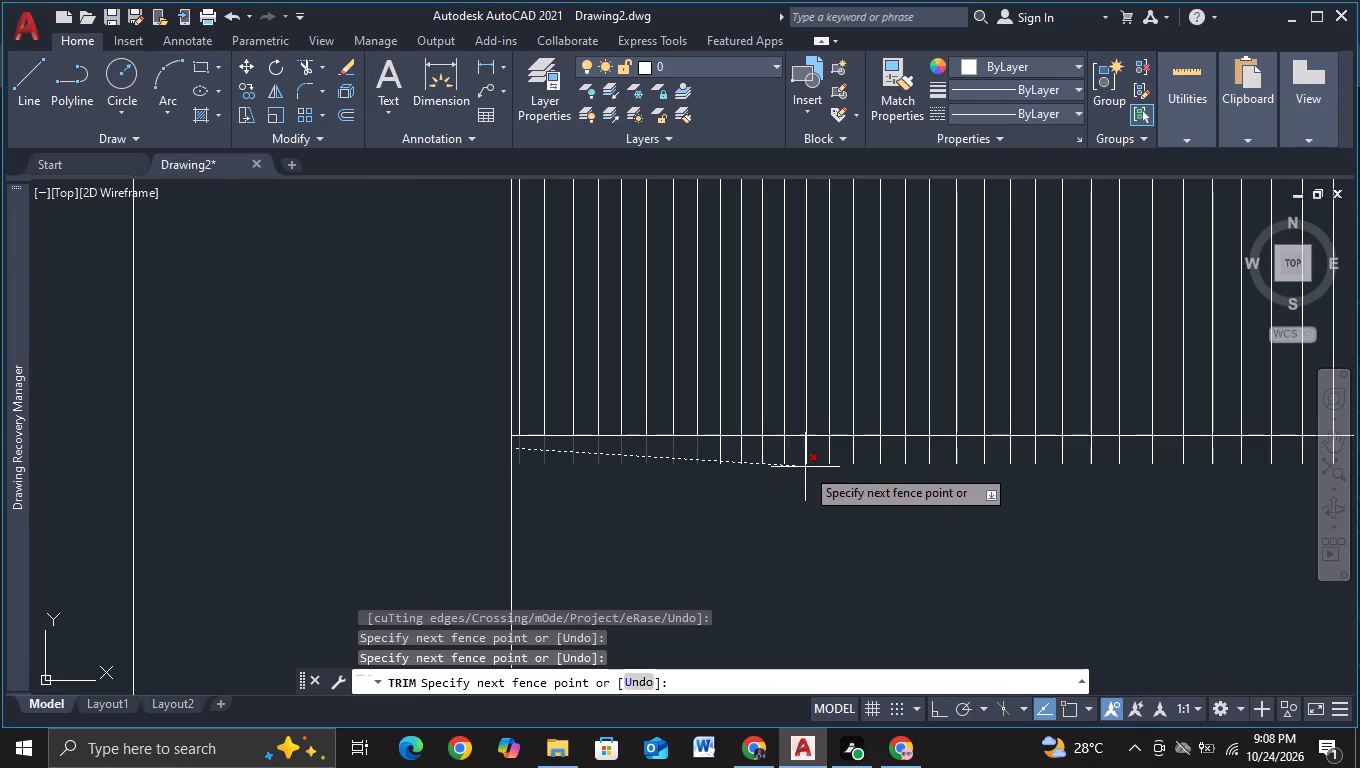
{"action": "middle_click_drag", "start_coordinate": [803, 468], "coordinate": [166, 503]}
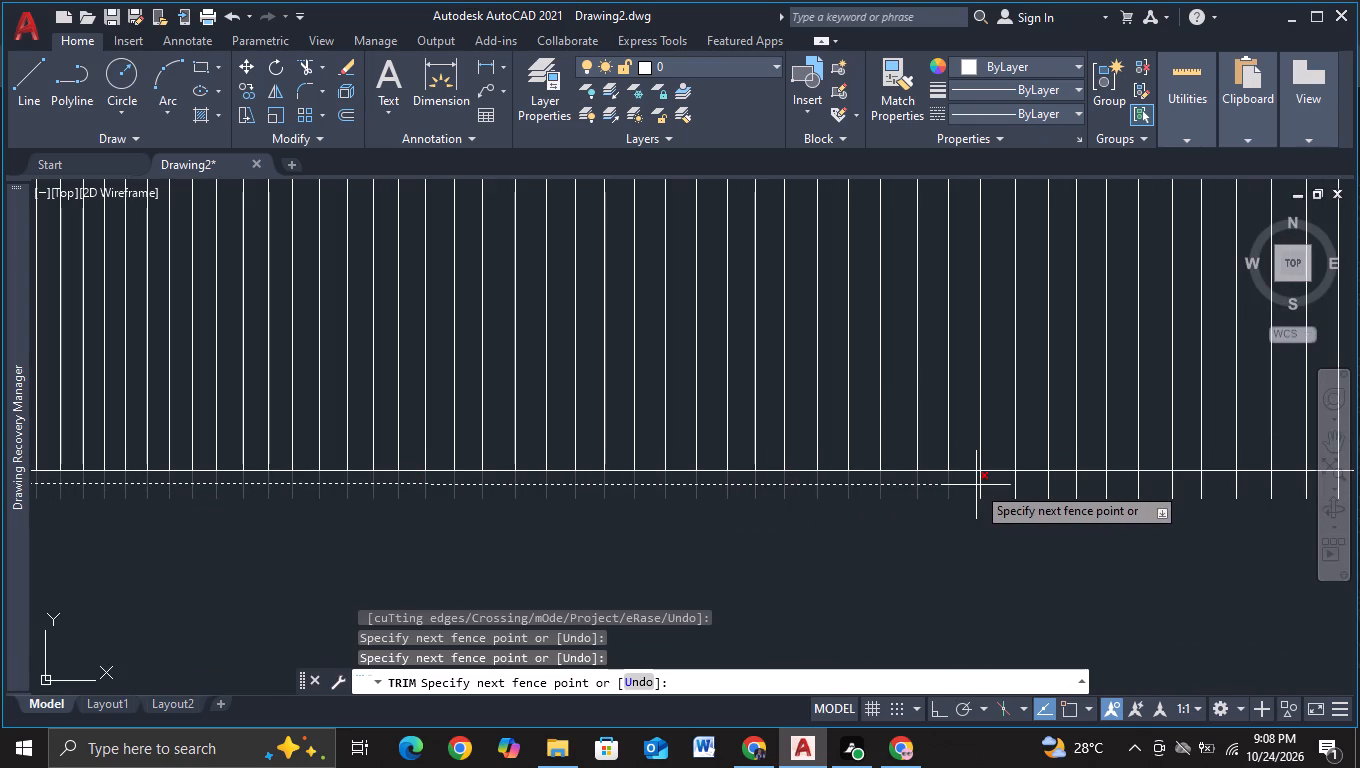
{"action": "middle_click_drag", "start_coordinate": [976, 485], "coordinate": [123, 610]}
{"action": "middle_click_drag", "start_coordinate": [153, 610], "coordinate": [85, 504]}
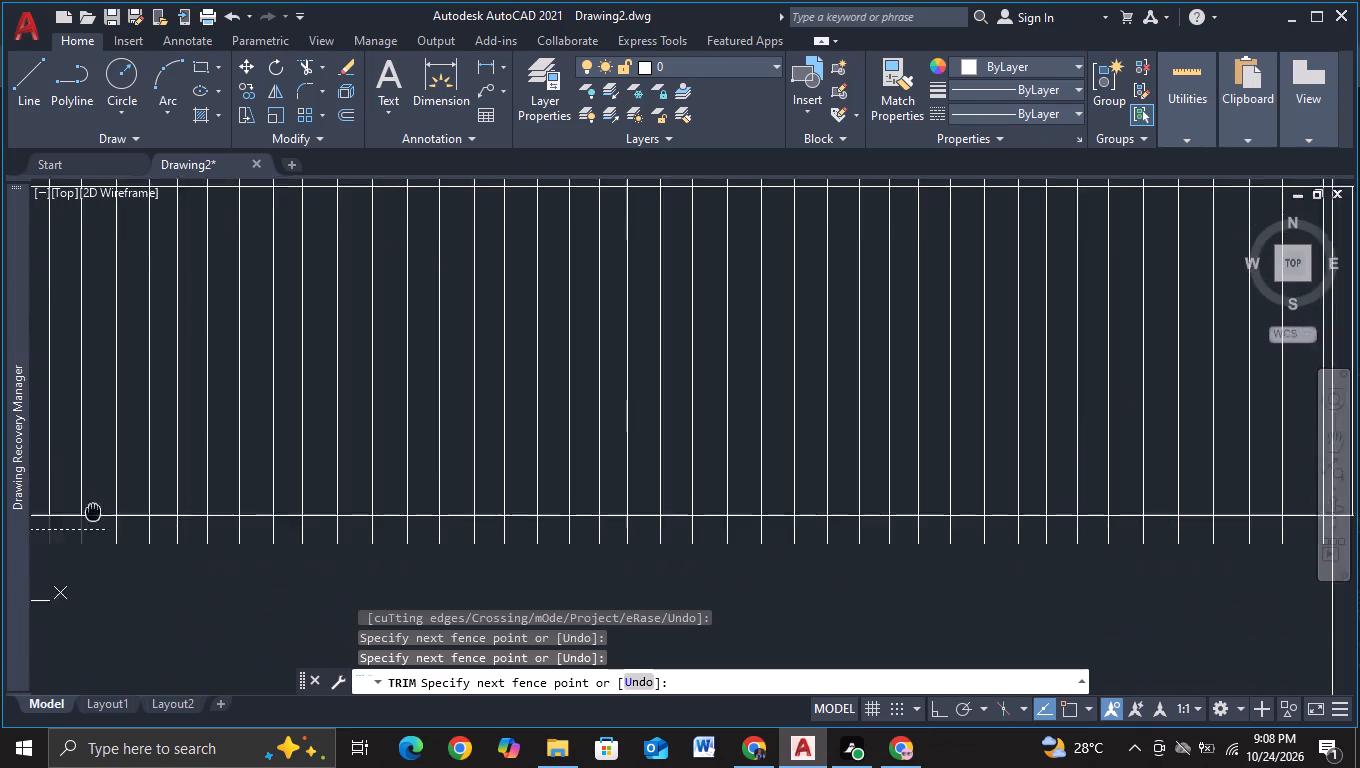
{"action": "middle_click_drag", "start_coordinate": [85, 504], "coordinate": [67, 481]}
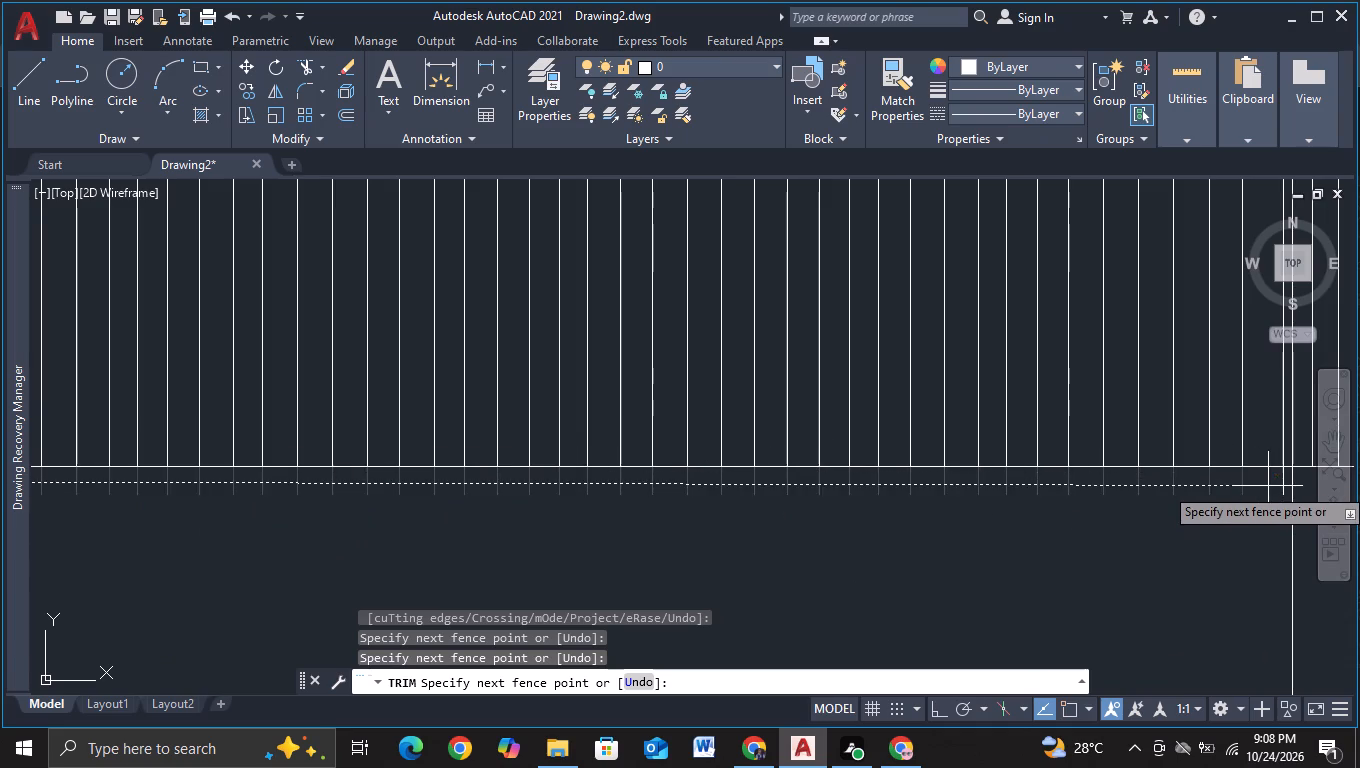
{"action": "middle_click_drag", "start_coordinate": [1268, 491], "coordinate": [953, 581]}
{"action": "scroll", "coordinate": [955, 573], "scroll_direction": "up", "scroll_amount": 2}
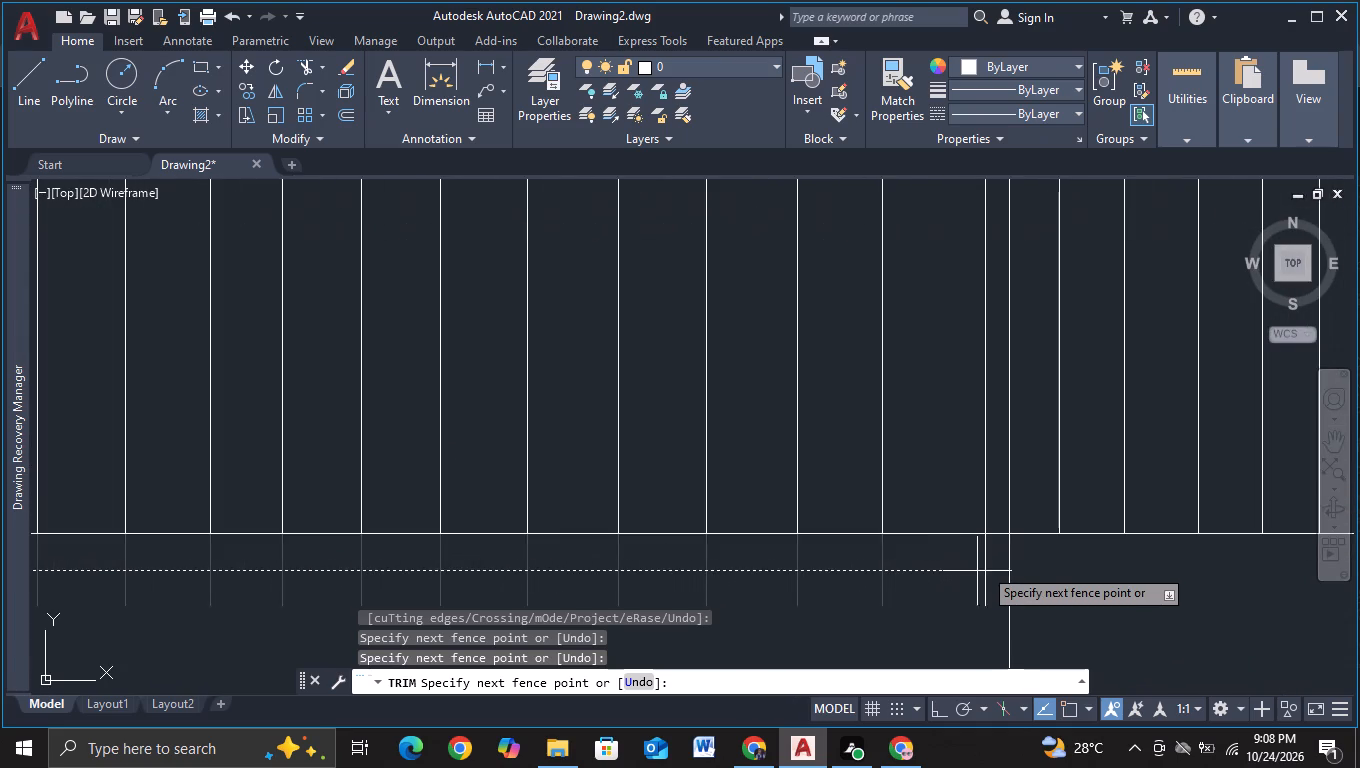
{"action": "left_click", "coordinate": [992, 562]}
Trim the left-bay slat ends projecting above the second slatted strip's upper line, running a fence from the outer edge to the bay divider.
{"action": "scroll", "coordinate": [529, 582], "scroll_direction": "down", "scroll_amount": 3}
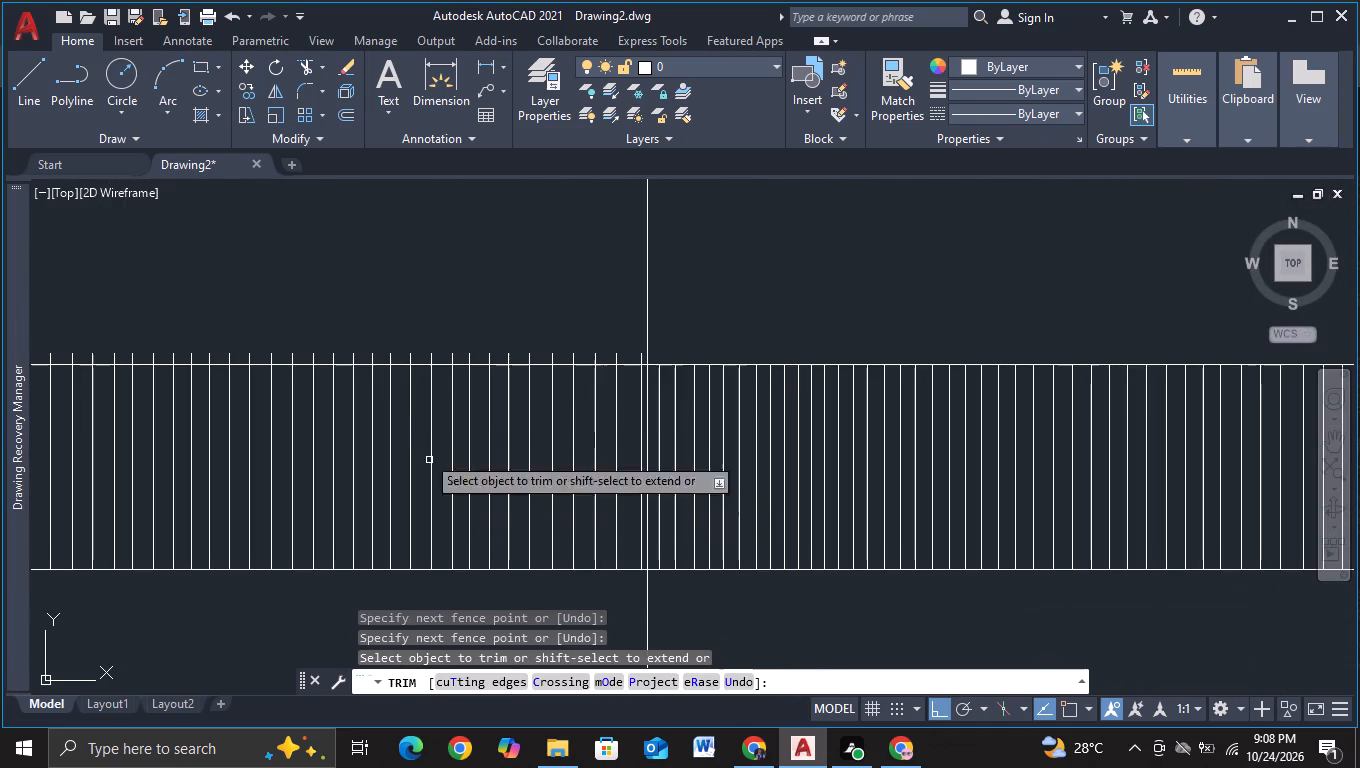
{"action": "middle_click_drag", "start_coordinate": [327, 348], "coordinate": [1133, 321]}
{"action": "middle_click_drag", "start_coordinate": [589, 287], "coordinate": [610, 289]}
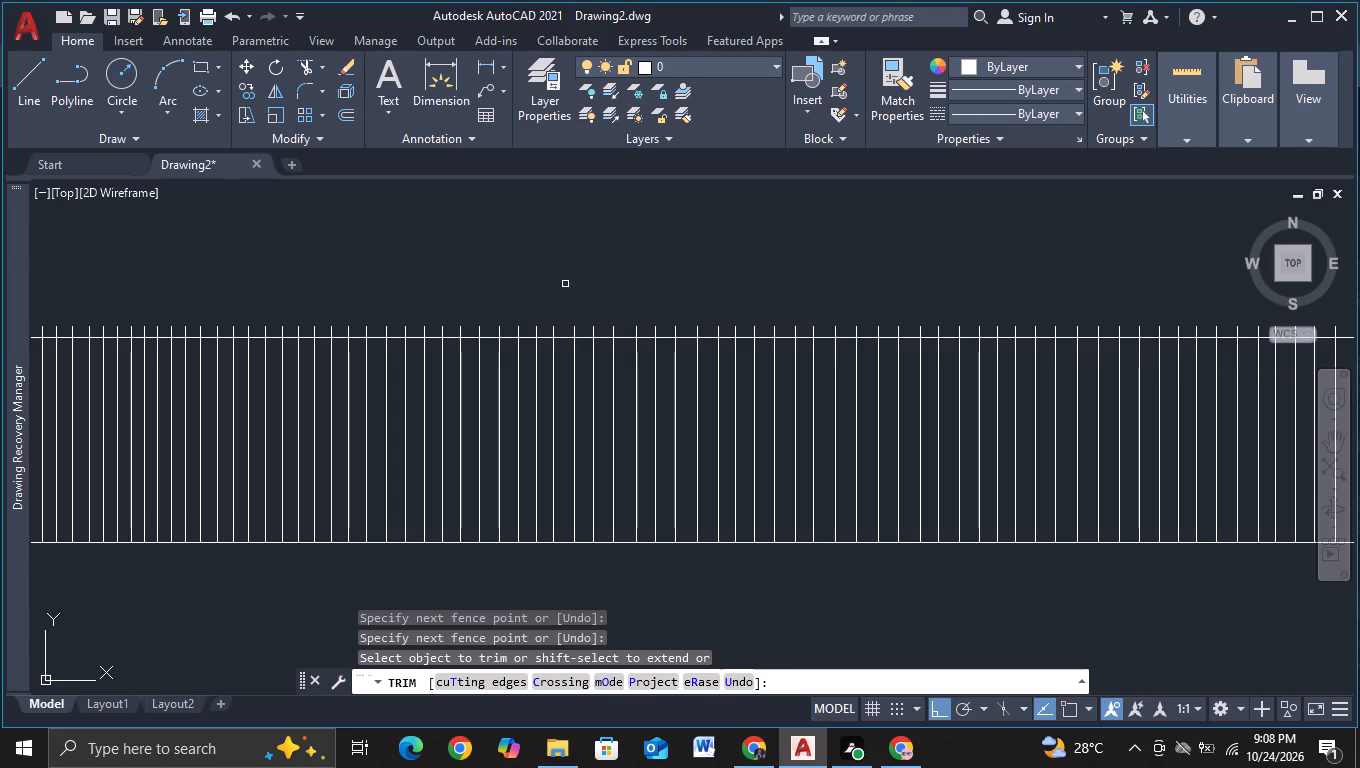
{"action": "middle_click_drag", "start_coordinate": [610, 289], "coordinate": [730, 296]}
{"action": "middle_click_drag", "start_coordinate": [176, 317], "coordinate": [584, 313]}
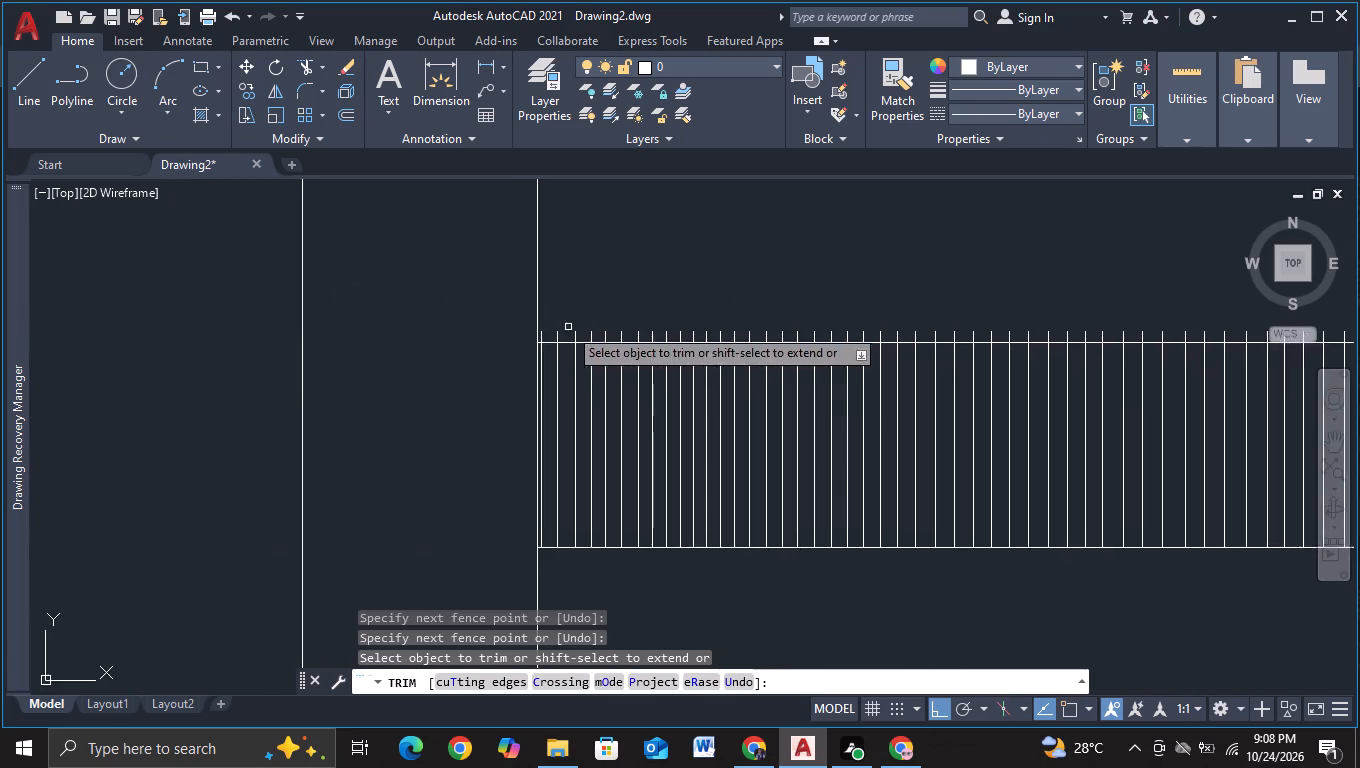
{"action": "scroll", "coordinate": [568, 327], "scroll_direction": "up", "scroll_amount": 2}
{"action": "left_click", "coordinate": [490, 360]}
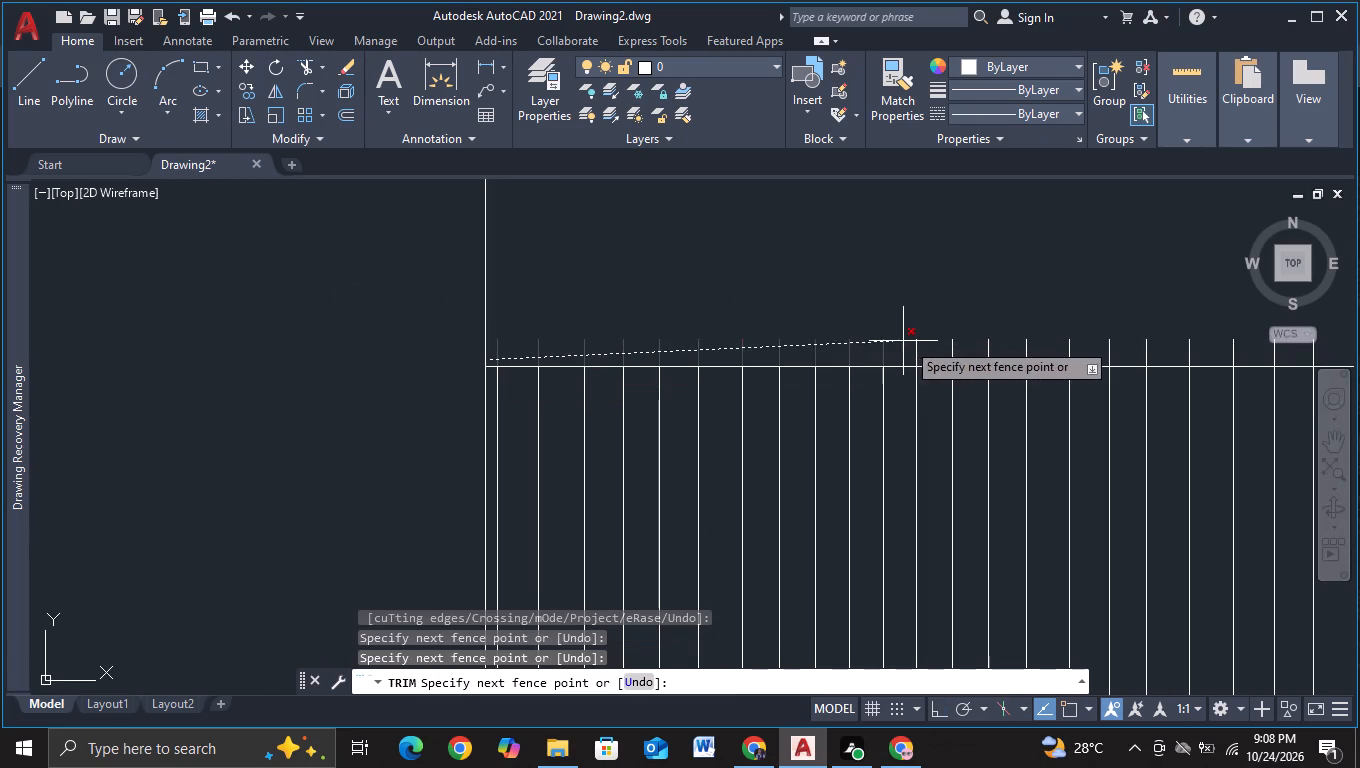
{"action": "middle_click_drag", "start_coordinate": [912, 341], "coordinate": [3, 420]}
{"action": "middle_click_drag", "start_coordinate": [651, 436], "coordinate": [0, 445]}
{"action": "middle_click_drag", "start_coordinate": [1049, 419], "coordinate": [280, 453]}
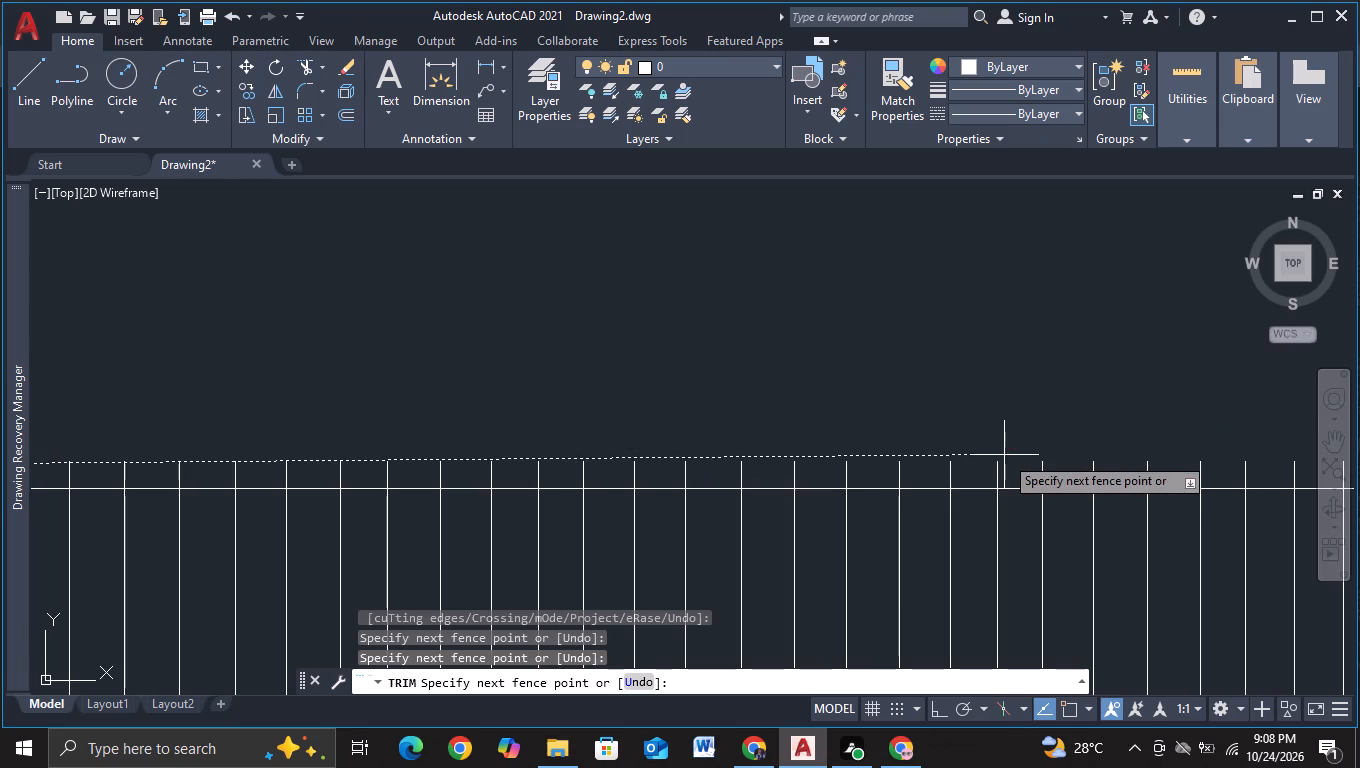
{"action": "middle_click_drag", "start_coordinate": [1009, 475], "coordinate": [282, 464]}
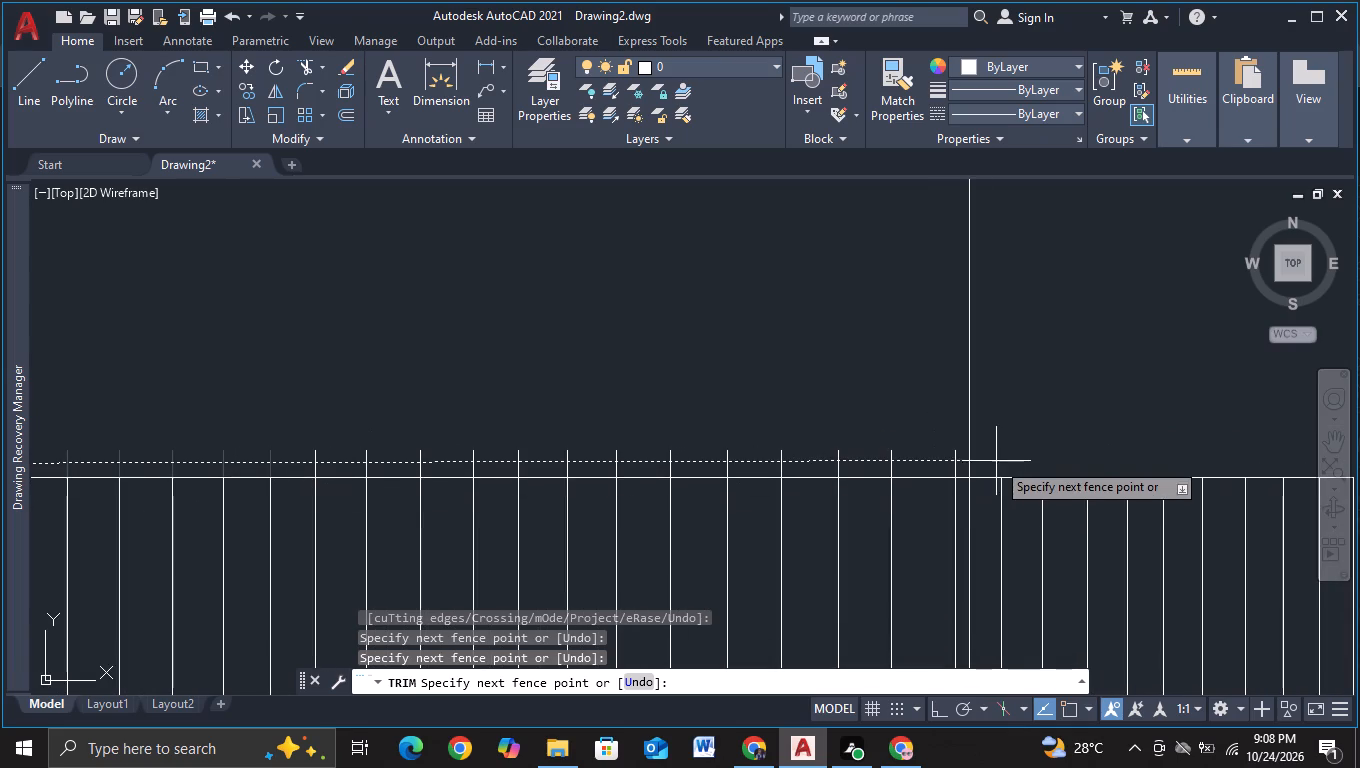
{"action": "left_click", "coordinate": [961, 471]}
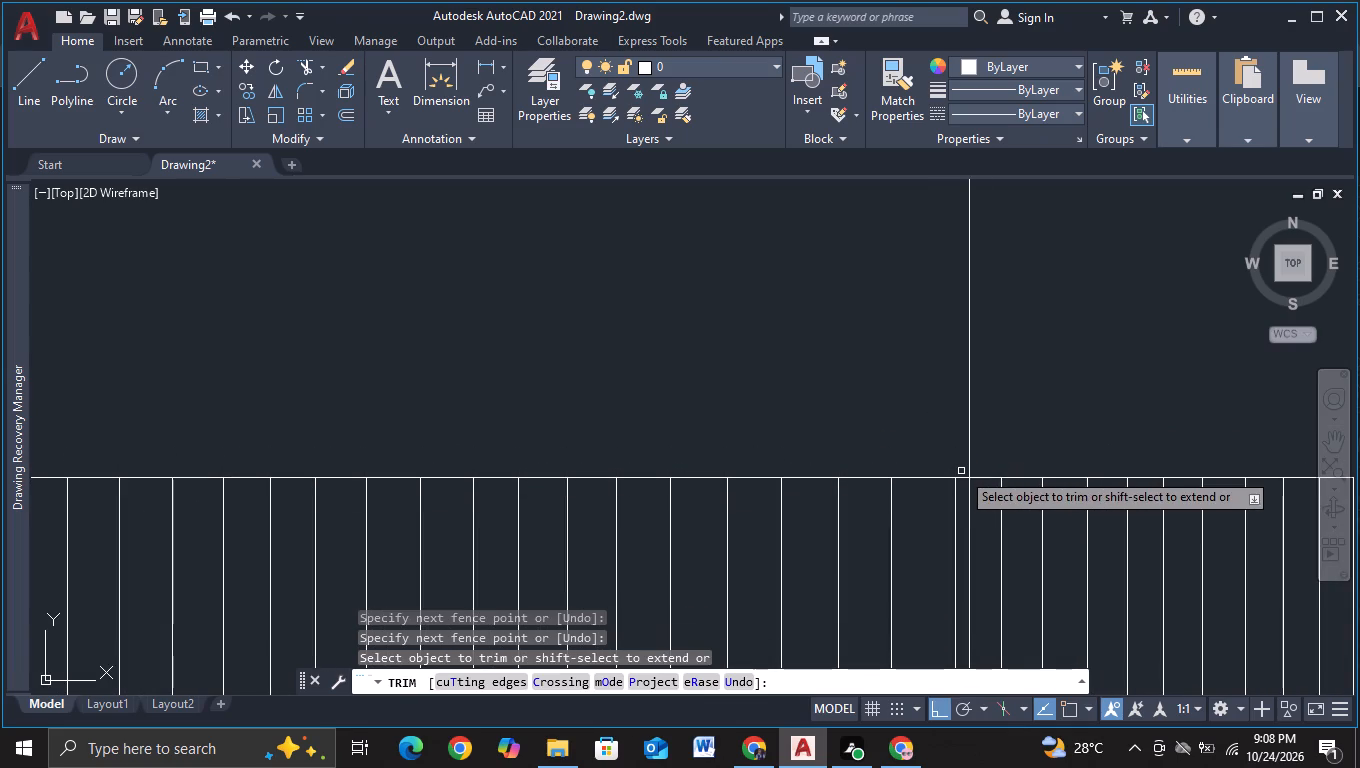
{"action": "scroll", "coordinate": [536, 398], "scroll_direction": "down", "scroll_amount": 5}
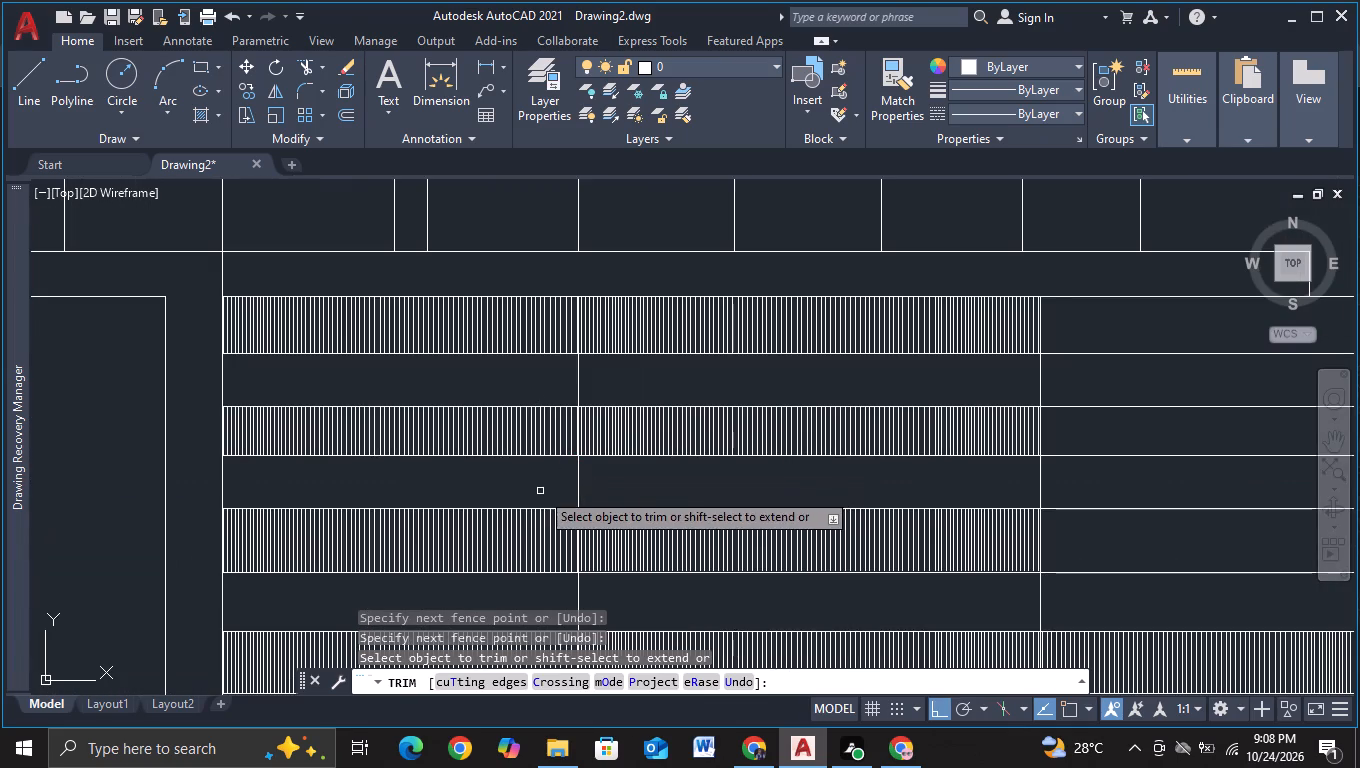
{"action": "middle_click_drag", "start_coordinate": [540, 491], "coordinate": [553, 409]}
{"action": "middle_click_drag", "start_coordinate": [538, 543], "coordinate": [538, 458]}
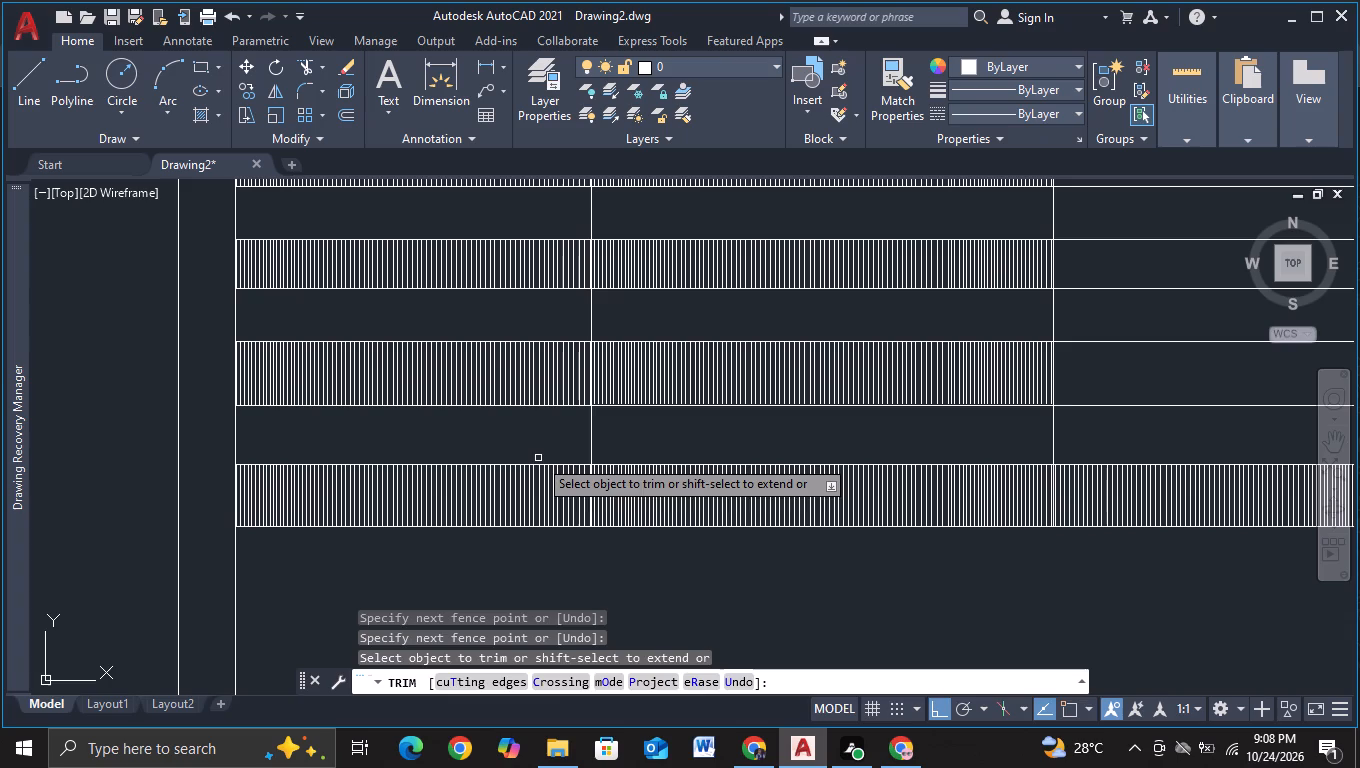
{"action": "key", "text": "Escape"}
Copy the divider line between the left and middle bays about 0.15 units to the right.
{"action": "scroll", "coordinate": [538, 458], "scroll_direction": "down", "scroll_amount": 2}
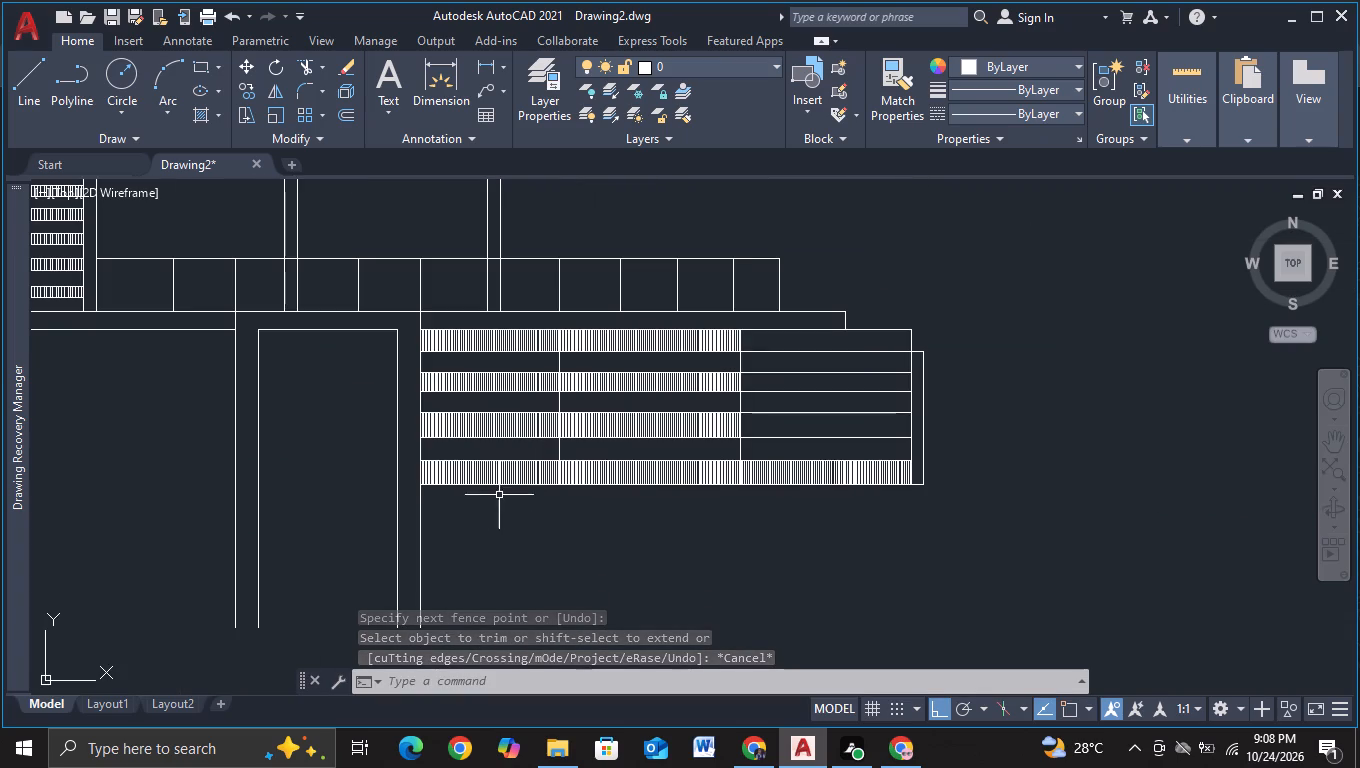
{"action": "scroll", "coordinate": [505, 536], "scroll_direction": "up", "scroll_amount": 3}
{"action": "middle_click_drag", "start_coordinate": [536, 535], "coordinate": [536, 633]}
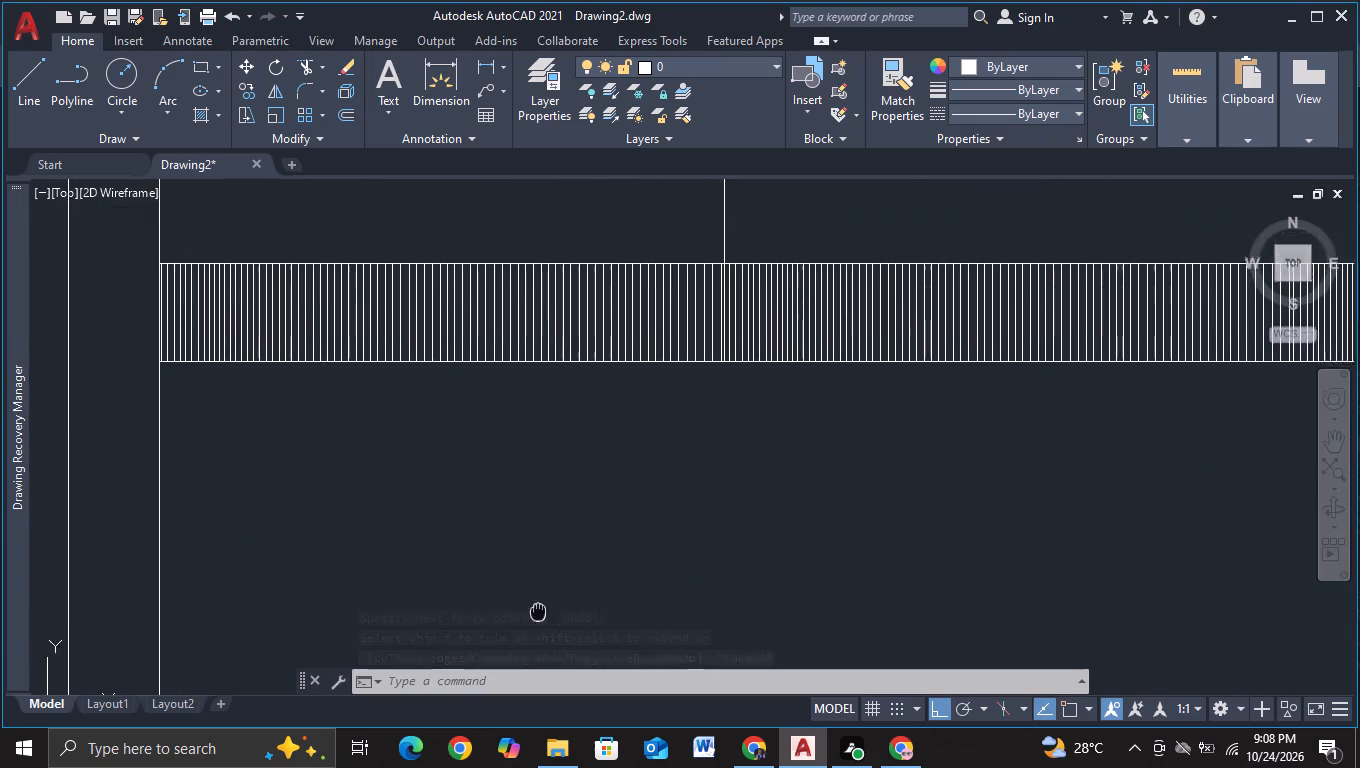
{"action": "middle_click_drag", "start_coordinate": [536, 633], "coordinate": [532, 661]}
{"action": "middle_click_drag", "start_coordinate": [586, 515], "coordinate": [510, 646]}
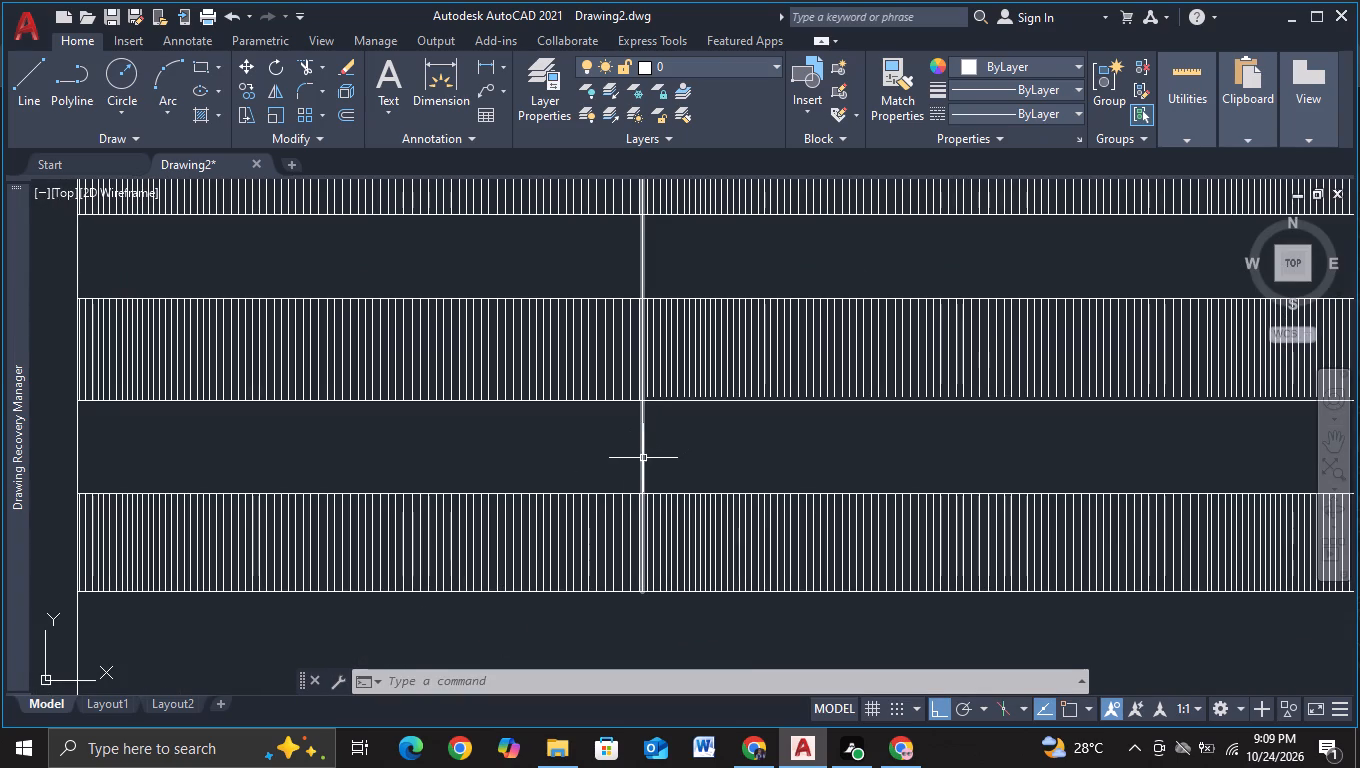
{"action": "left_click", "coordinate": [642, 459]}
{"action": "key", "text": "c"}
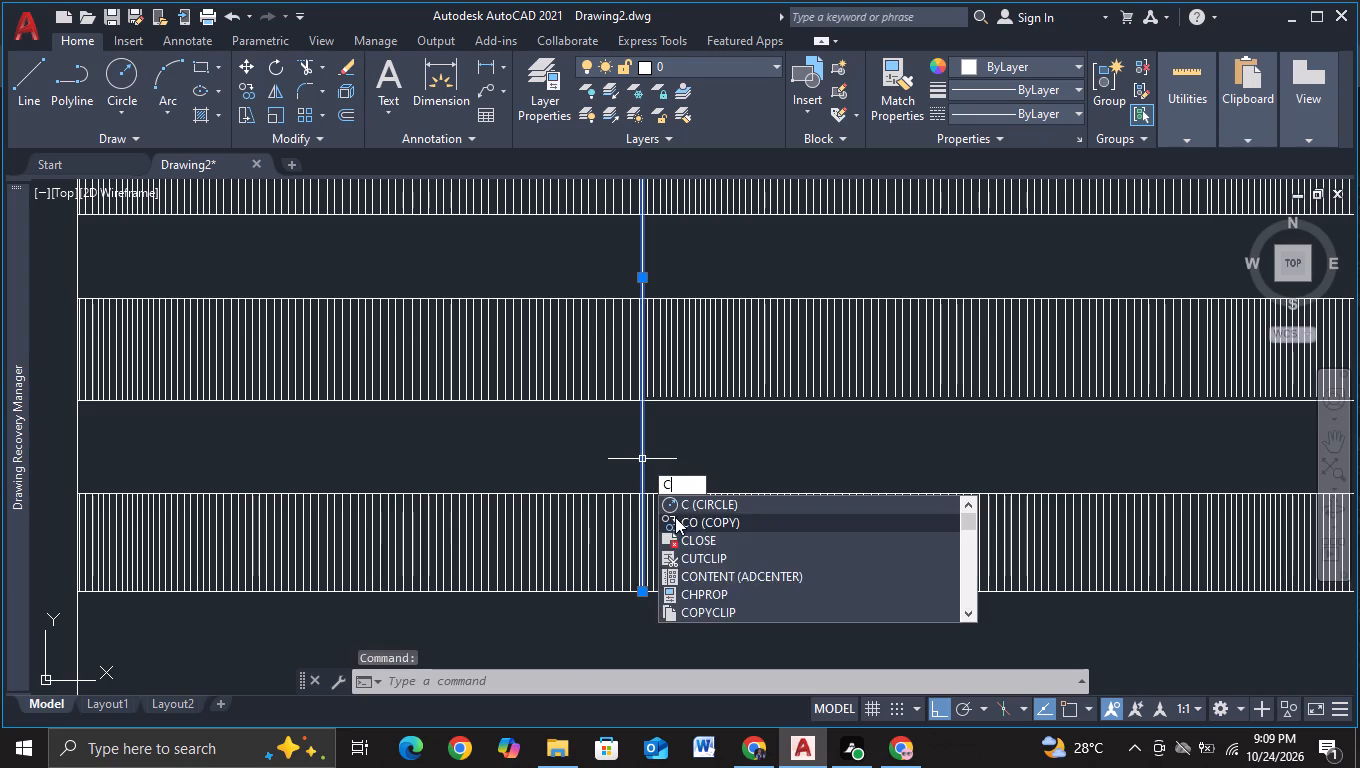
{"action": "left_click", "coordinate": [675, 517]}
{"action": "left_click", "coordinate": [695, 472]}
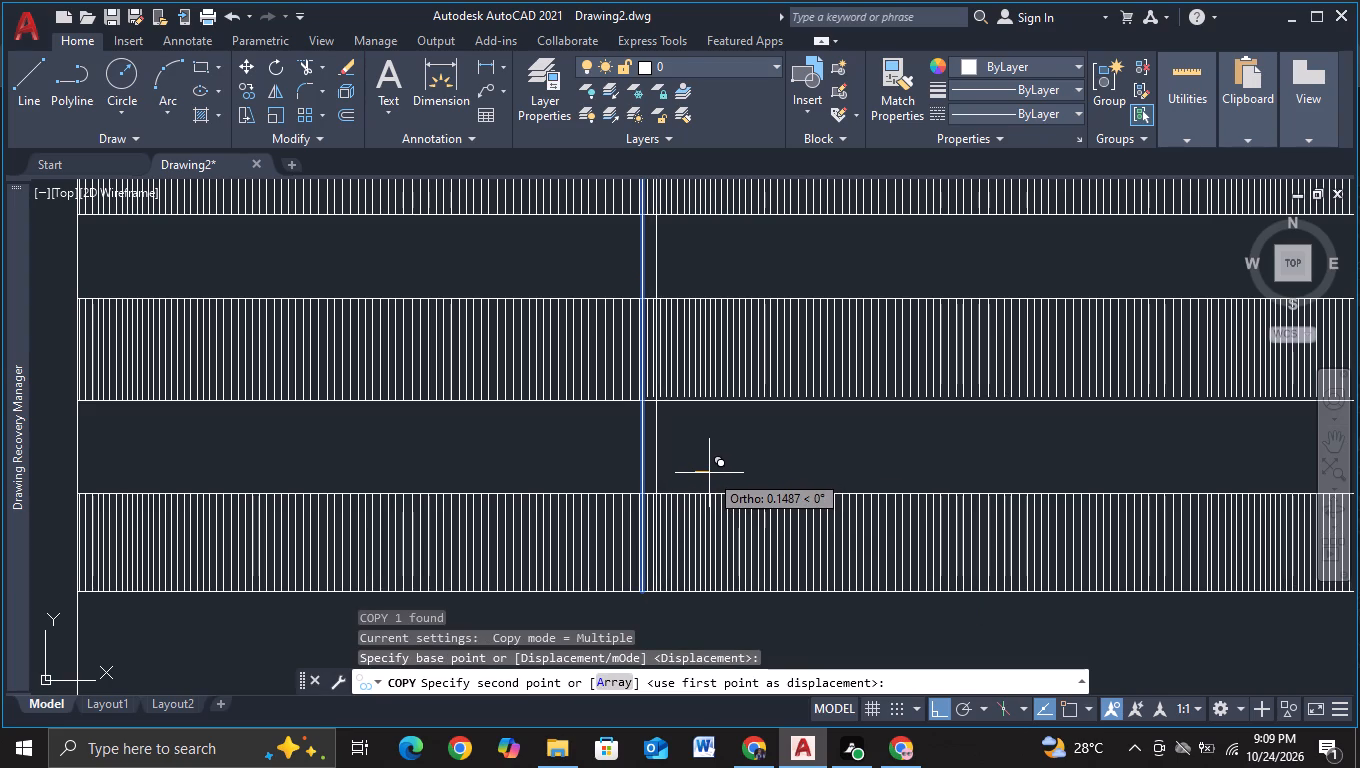
{"action": "left_click", "coordinate": [709, 473]}
{"action": "key", "text": "Escape"}
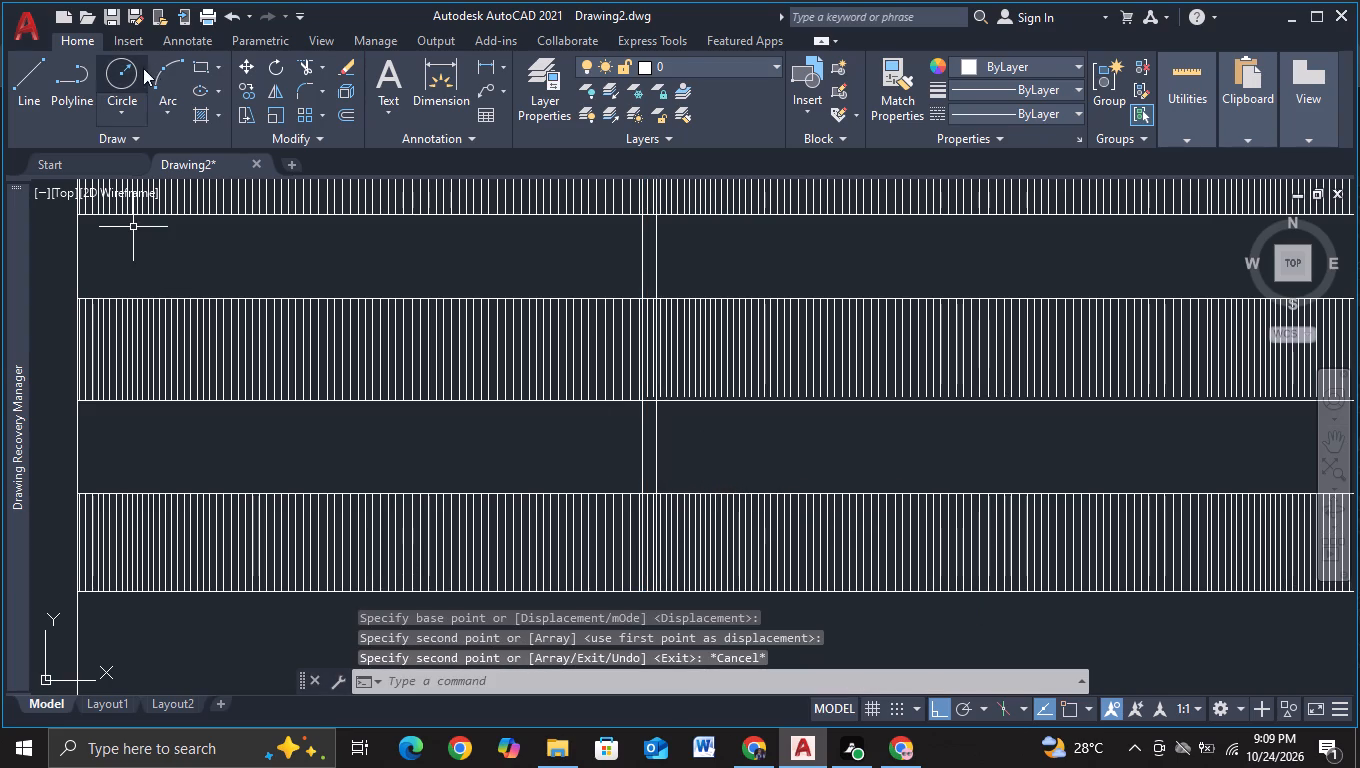
Trim away the slats lying between the doubled left divider lines in the bottom strip and the third strip from the top.
{"action": "left_click", "coordinate": [307, 69]}
{"action": "scroll", "coordinate": [629, 419], "scroll_direction": "up", "scroll_amount": 2}
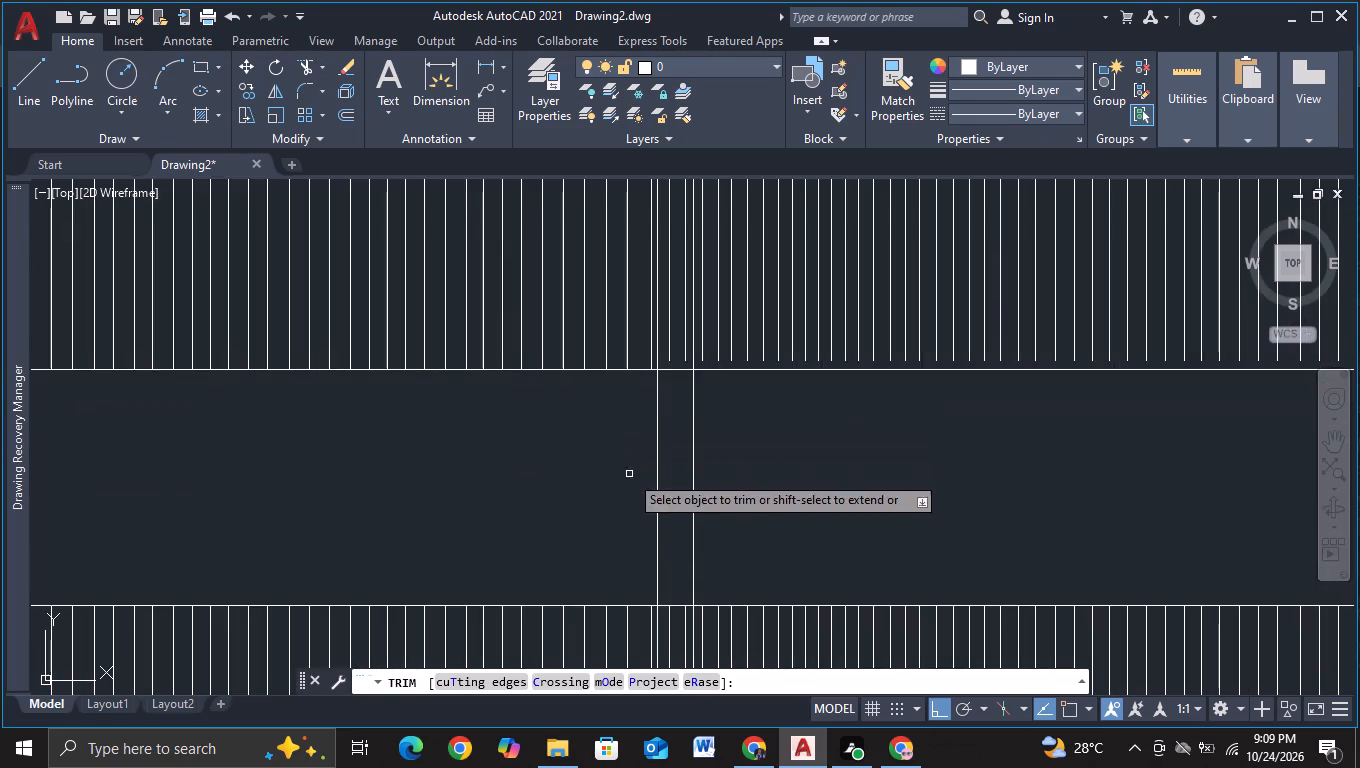
{"action": "middle_click_drag", "start_coordinate": [628, 475], "coordinate": [591, 373]}
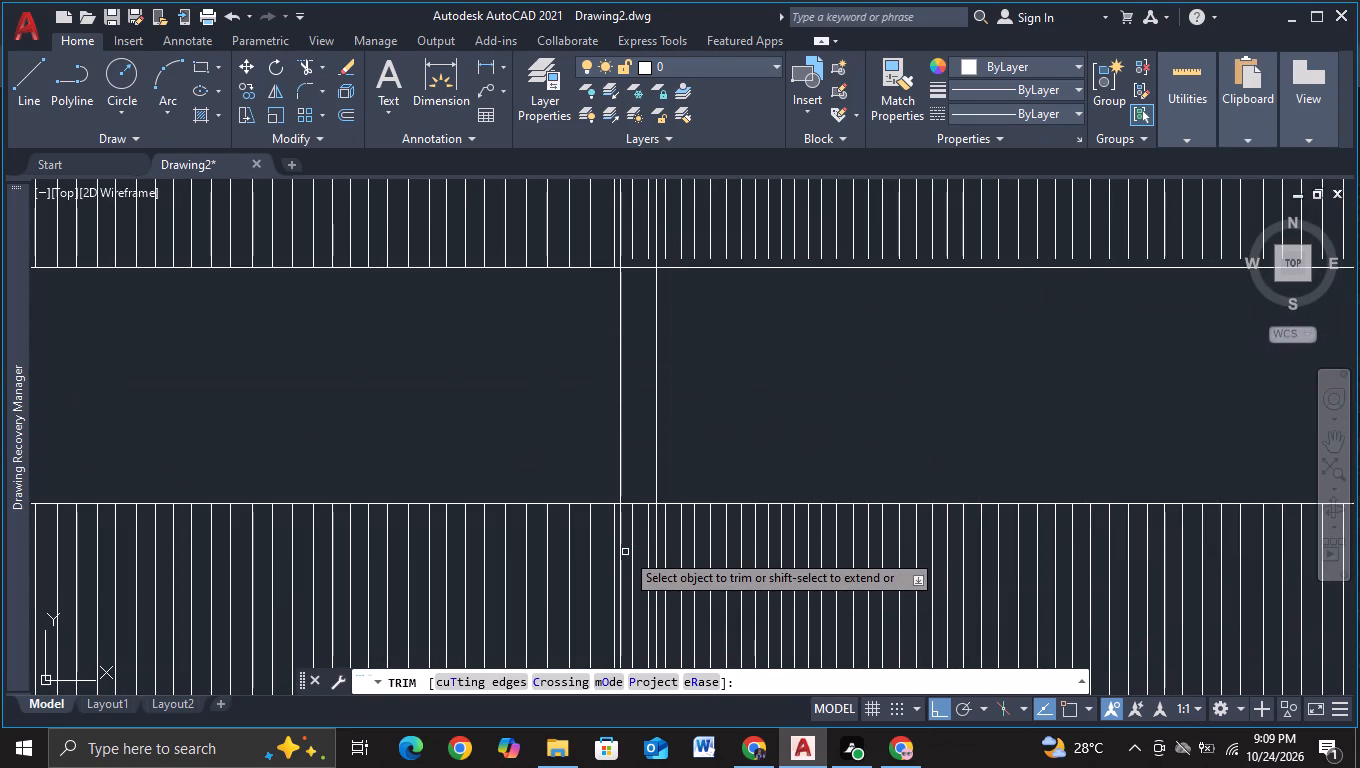
{"action": "left_click", "coordinate": [625, 552]}
{"action": "left_click", "coordinate": [649, 543]}
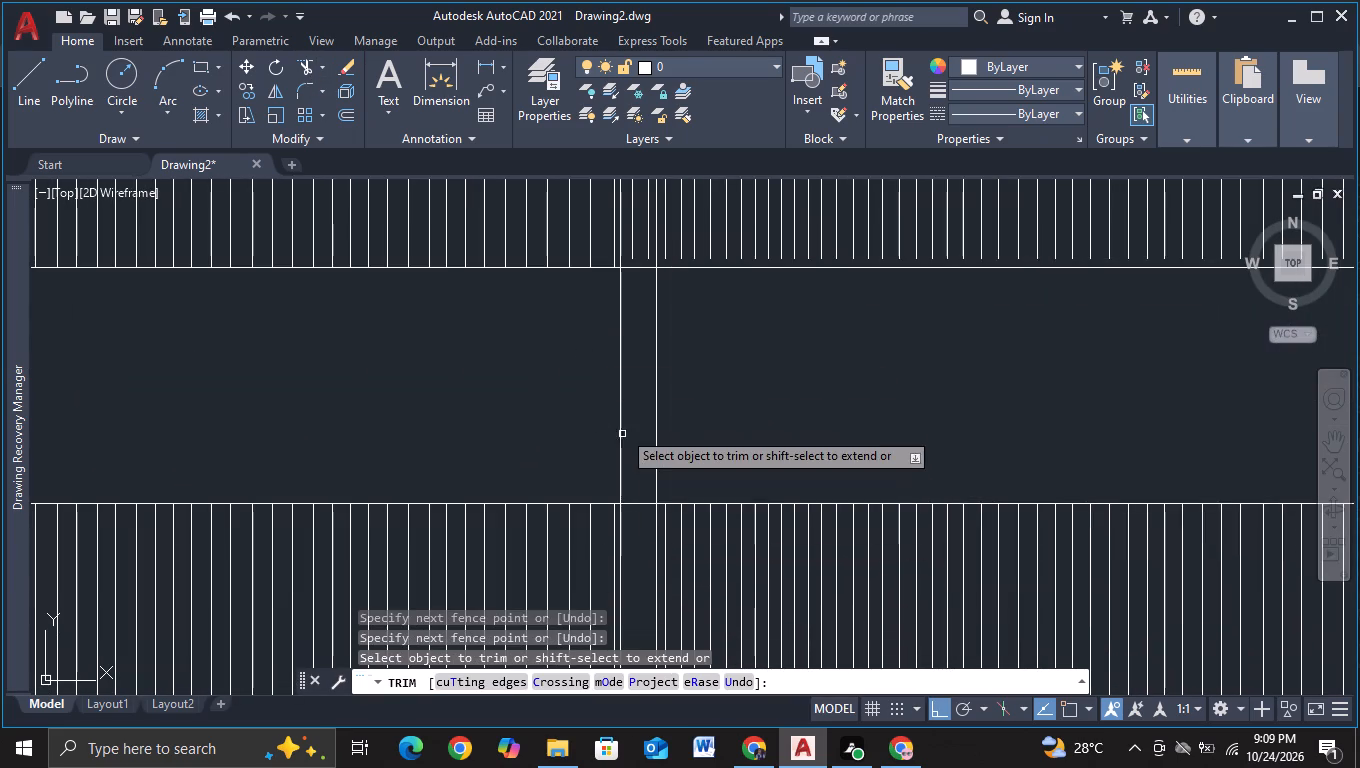
{"action": "scroll", "coordinate": [618, 397], "scroll_direction": "down", "scroll_amount": 1}
{"action": "middle_click_drag", "start_coordinate": [634, 382], "coordinate": [641, 563]}
{"action": "scroll", "coordinate": [644, 551], "scroll_direction": "up", "scroll_amount": 2}
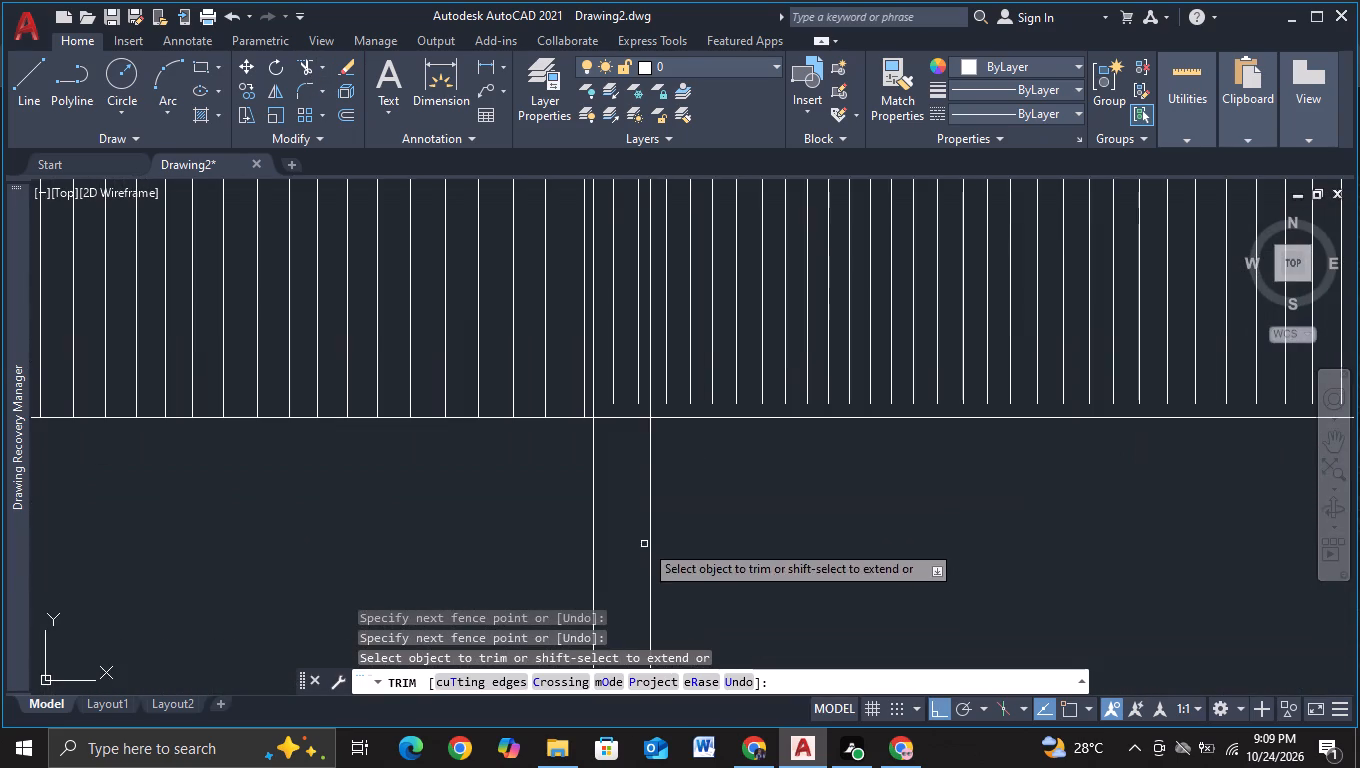
{"action": "left_click", "coordinate": [612, 392]}
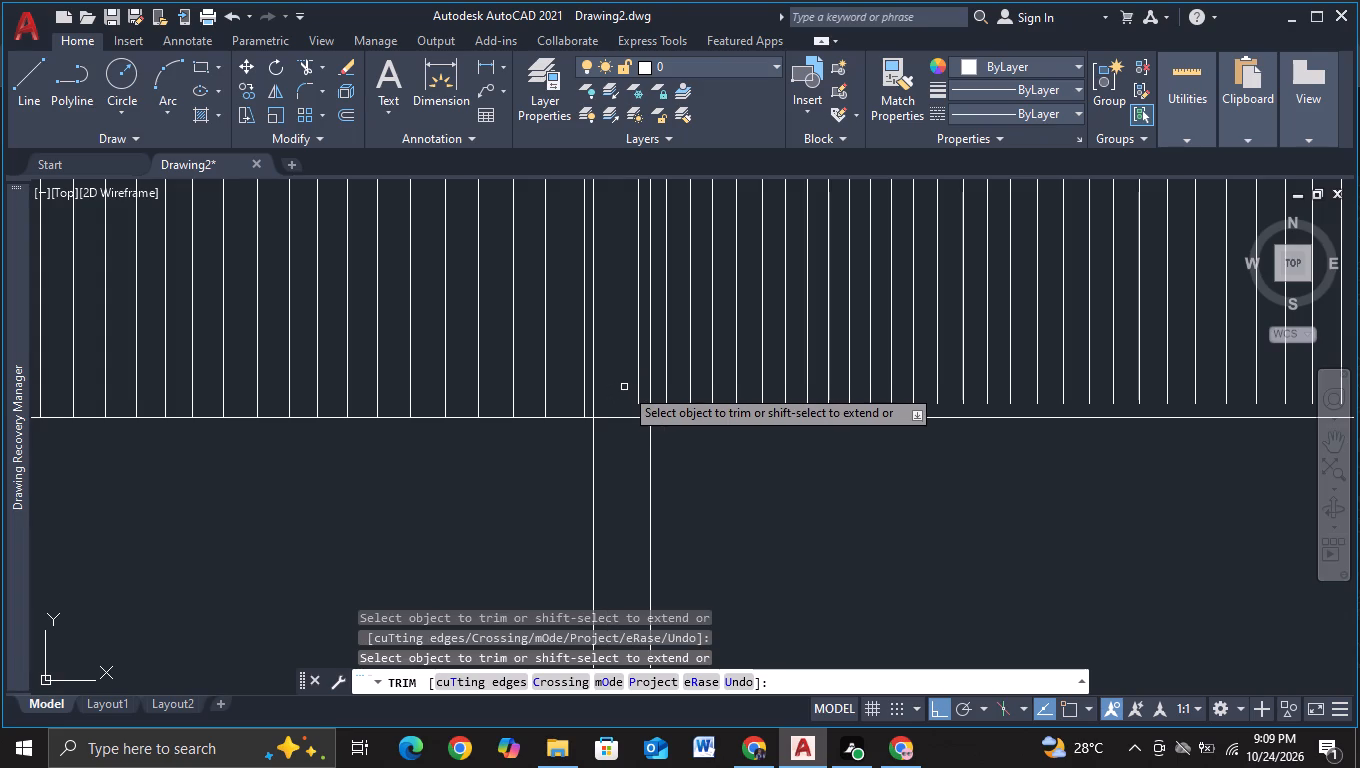
{"action": "left_click", "coordinate": [636, 381]}
Trim away the slats lying between the doubled left divider lines in the second strip and the top strip.
{"action": "middle_click_drag", "start_coordinate": [637, 349], "coordinate": [640, 584]}
{"action": "middle_click_drag", "start_coordinate": [624, 380], "coordinate": [624, 393]}
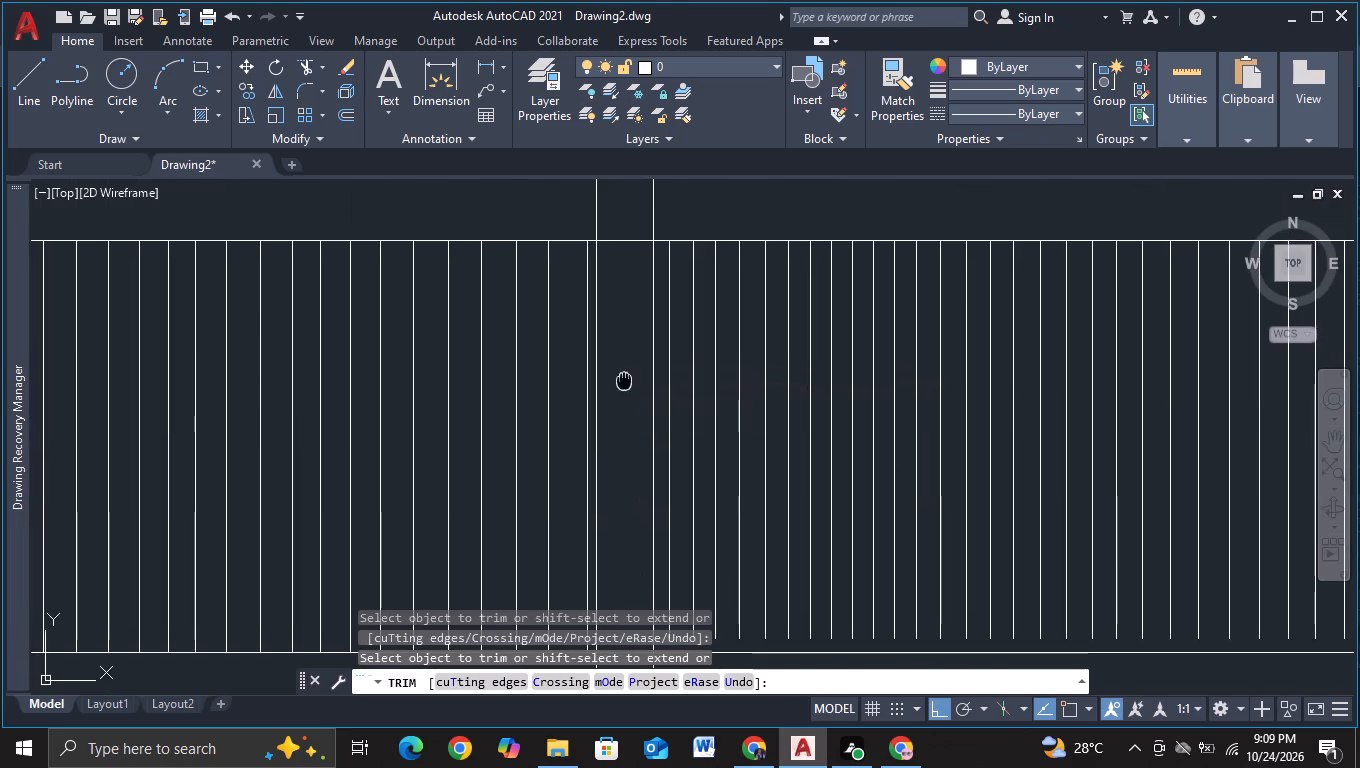
{"action": "middle_click_drag", "start_coordinate": [624, 393], "coordinate": [624, 612]}
{"action": "middle_click_drag", "start_coordinate": [615, 387], "coordinate": [623, 587]}
{"action": "middle_click_drag", "start_coordinate": [634, 387], "coordinate": [634, 395]}
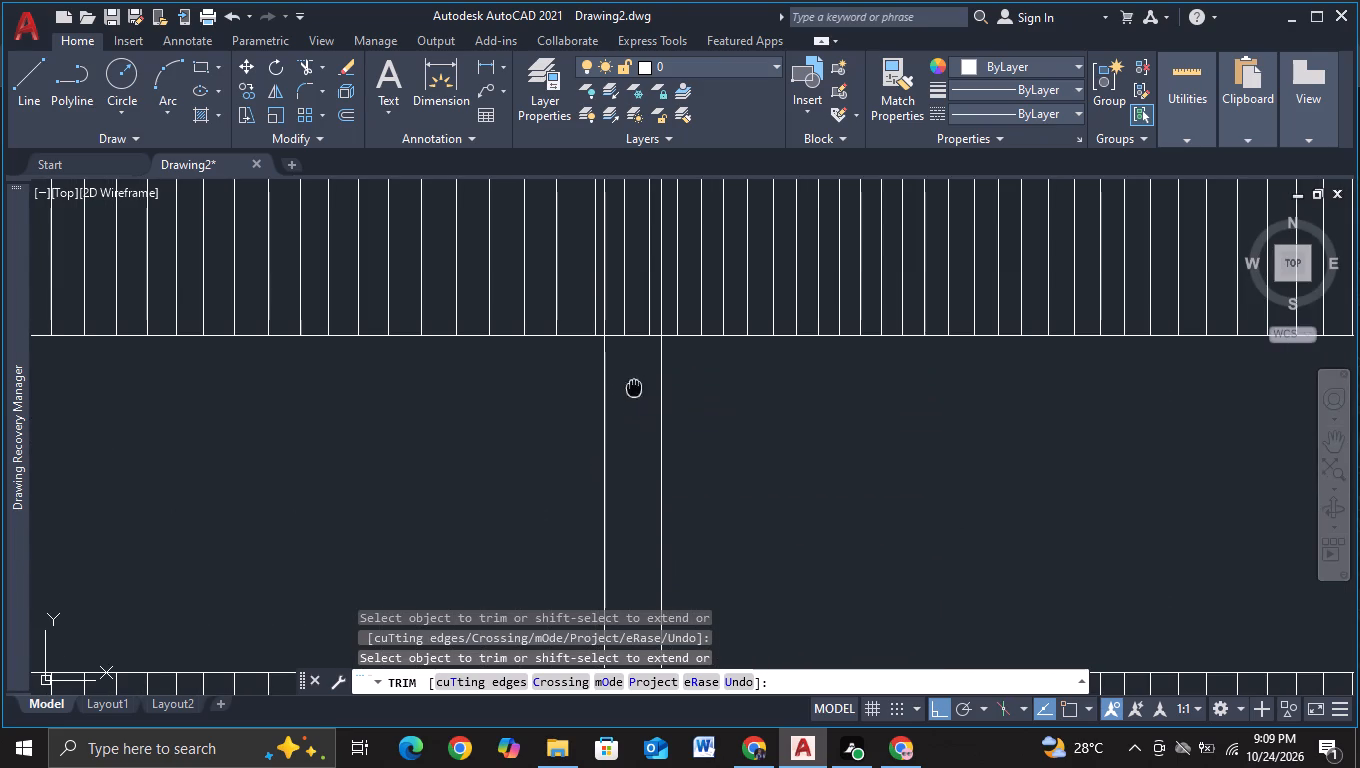
{"action": "middle_click_drag", "start_coordinate": [634, 395], "coordinate": [638, 596]}
{"action": "left_click", "coordinate": [620, 472]}
{"action": "left_click", "coordinate": [654, 462]}
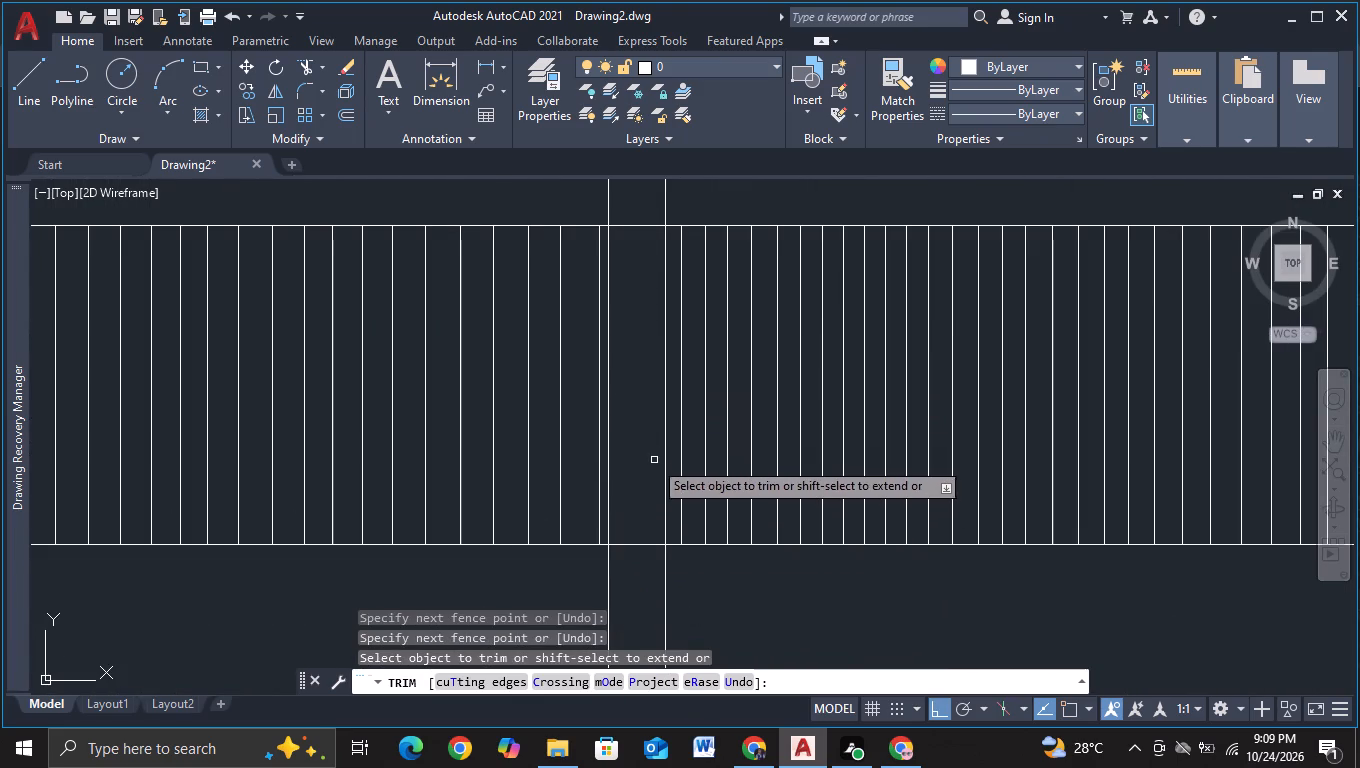
{"action": "middle_click_drag", "start_coordinate": [652, 456], "coordinate": [655, 663]}
{"action": "middle_click_drag", "start_coordinate": [634, 324], "coordinate": [643, 676]}
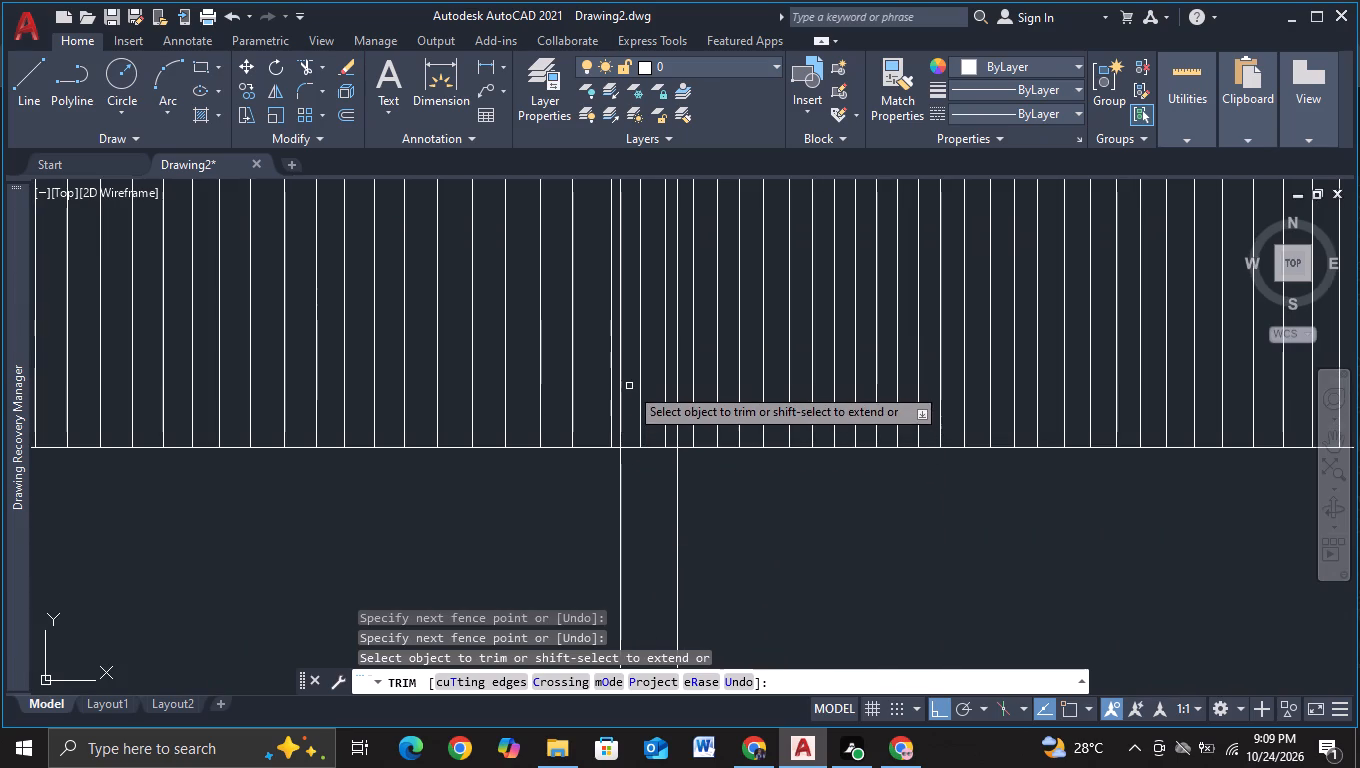
{"action": "left_click", "coordinate": [629, 392]}
{"action": "left_click", "coordinate": [672, 380]}
{"action": "middle_click_drag", "start_coordinate": [665, 378], "coordinate": [658, 638]}
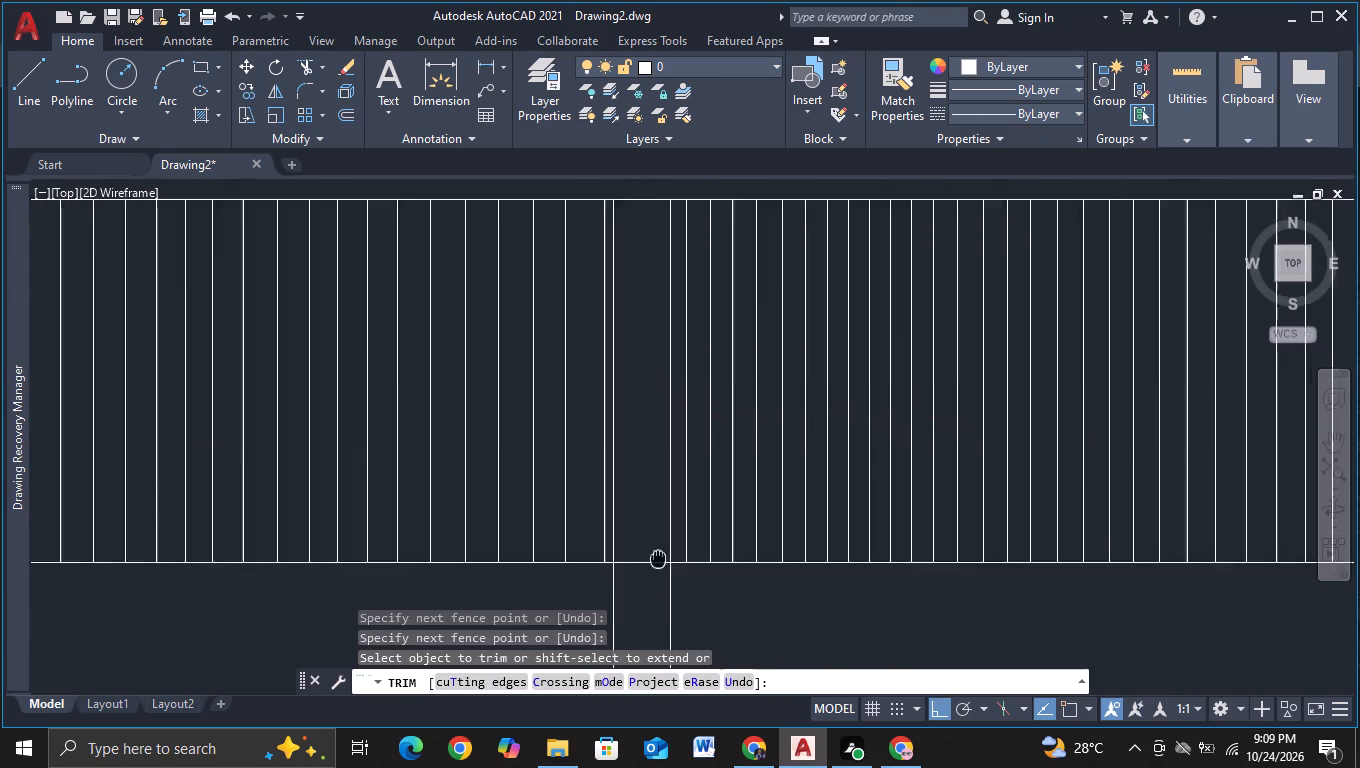
{"action": "middle_click_drag", "start_coordinate": [658, 638], "coordinate": [663, 675]}
Trim the top strip's lower line and the second strip's upper and lower lines where they cross between the doubled left divider lines.
{"action": "scroll", "coordinate": [653, 434], "scroll_direction": "down", "scroll_amount": 4}
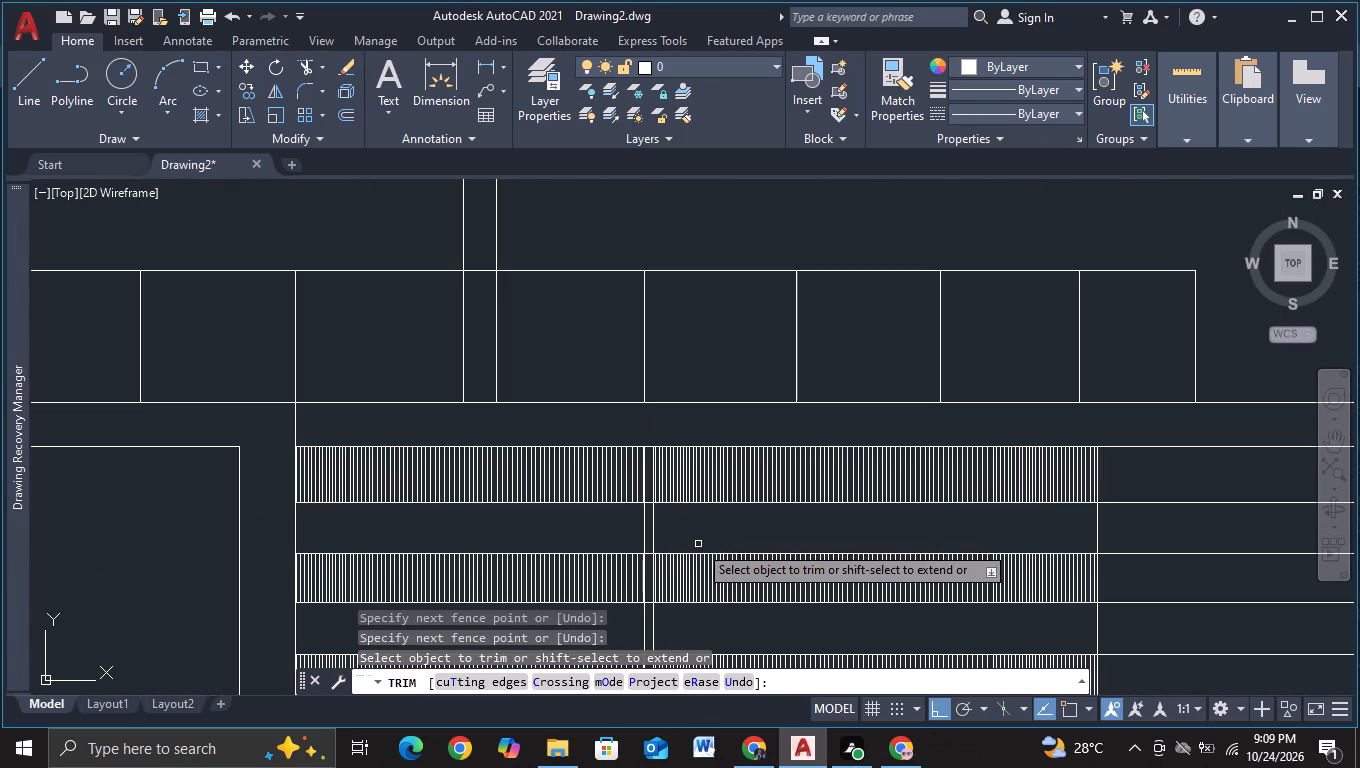
{"action": "middle_click_drag", "start_coordinate": [725, 525], "coordinate": [635, 492]}
{"action": "middle_click_drag", "start_coordinate": [574, 490], "coordinate": [578, 403]}
{"action": "scroll", "coordinate": [578, 409], "scroll_direction": "up", "scroll_amount": 2}
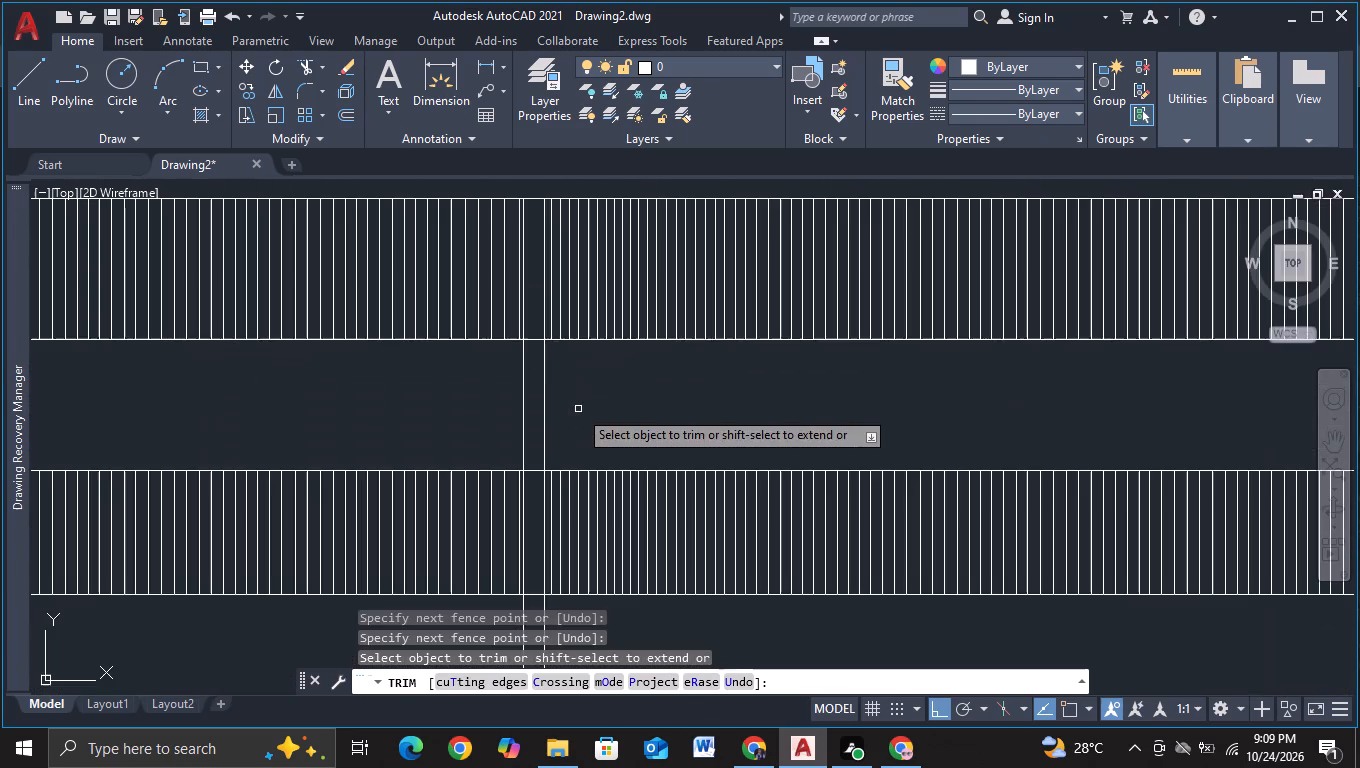
{"action": "left_click", "coordinate": [535, 333]}
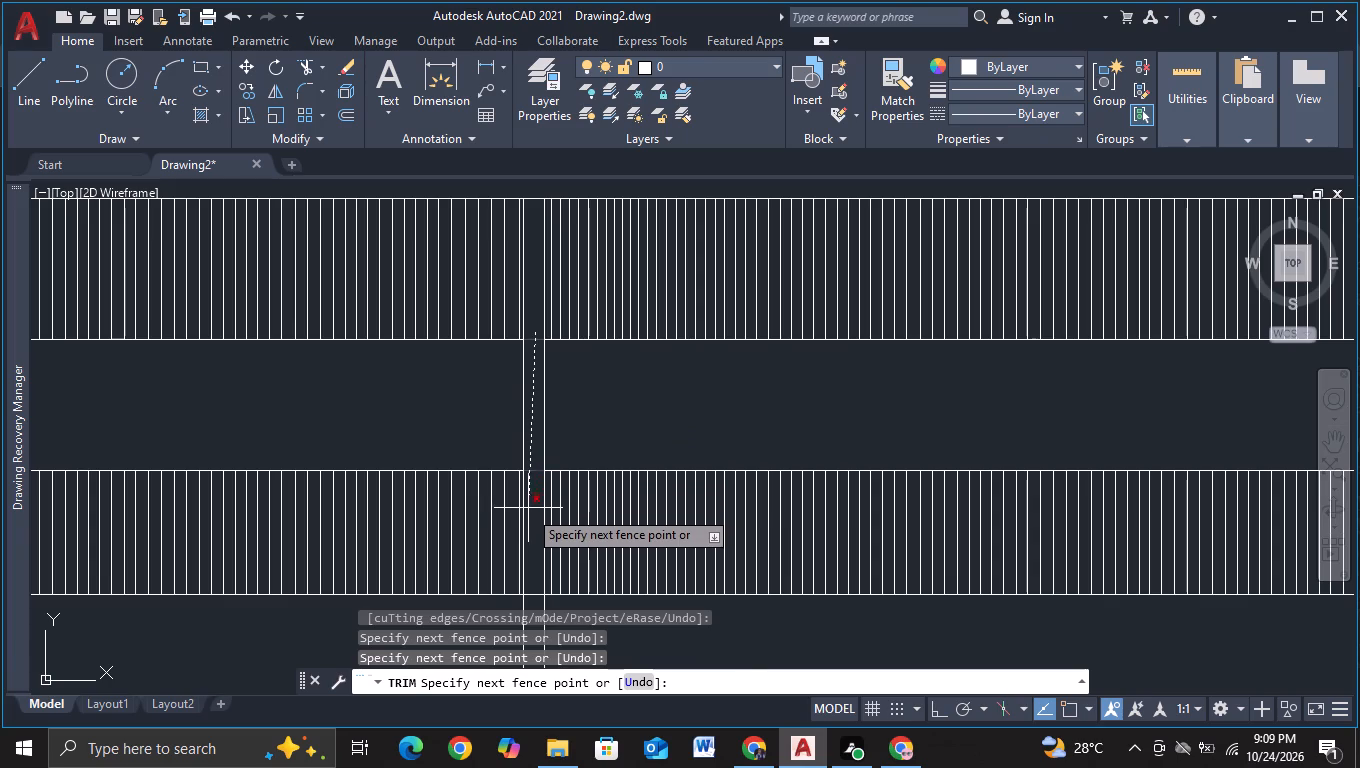
{"action": "left_click", "coordinate": [529, 514]}
{"action": "middle_click_drag", "start_coordinate": [530, 515], "coordinate": [532, 305]}
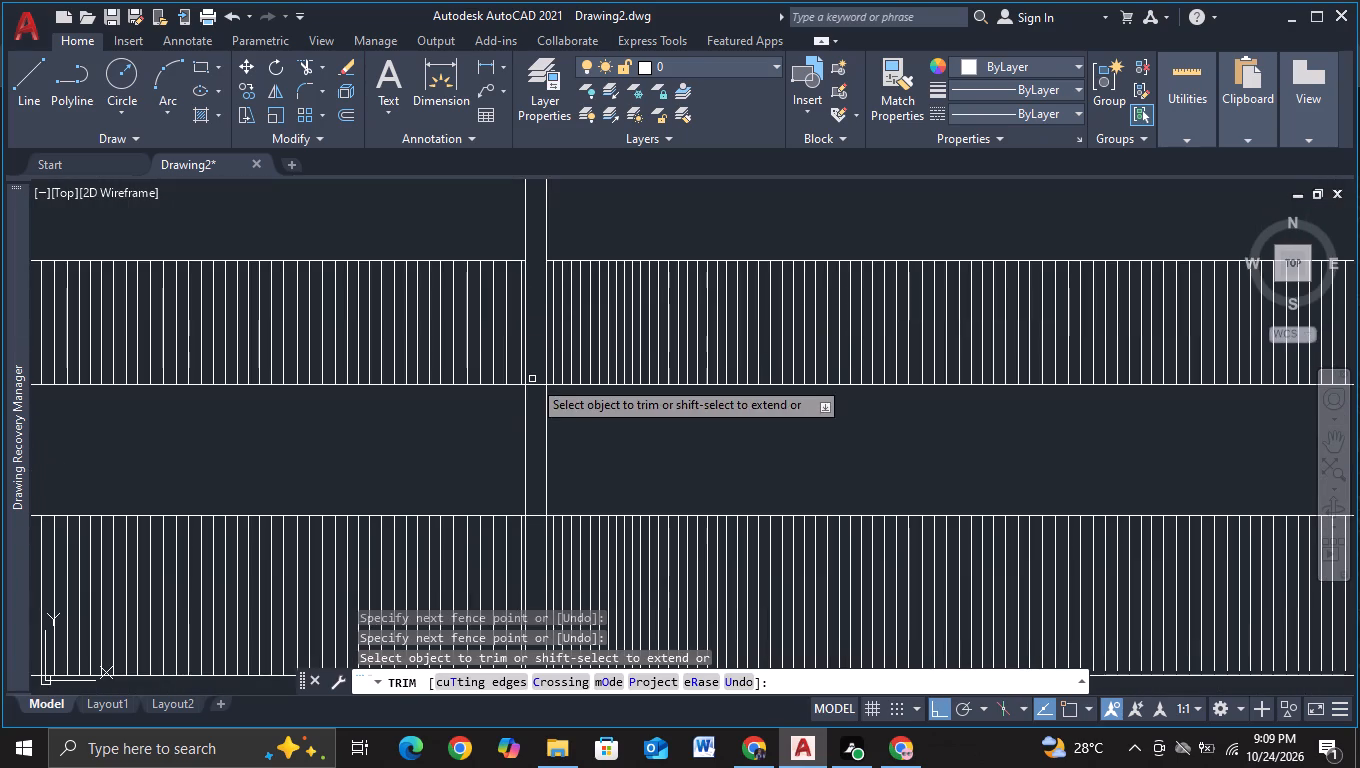
{"action": "left_click", "coordinate": [532, 379]}
{"action": "left_click", "coordinate": [534, 437]}
Trim the third strip's upper and lower lines and the bottom strip's upper line between the doubled left divider lines.
{"action": "middle_click_drag", "start_coordinate": [530, 491], "coordinate": [538, 289]}
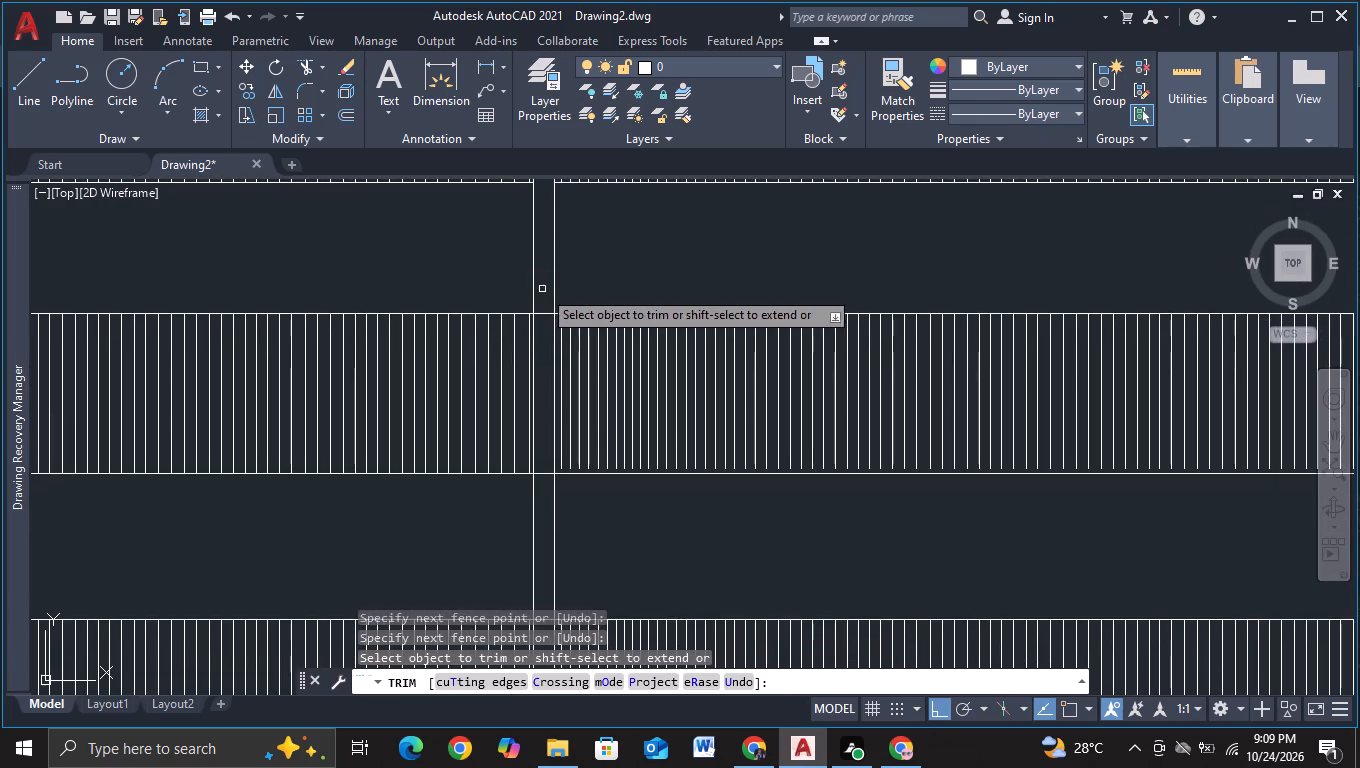
{"action": "left_click", "coordinate": [545, 289]}
{"action": "left_click", "coordinate": [540, 397]}
{"action": "left_click", "coordinate": [540, 454]}
{"action": "left_click", "coordinate": [541, 486]}
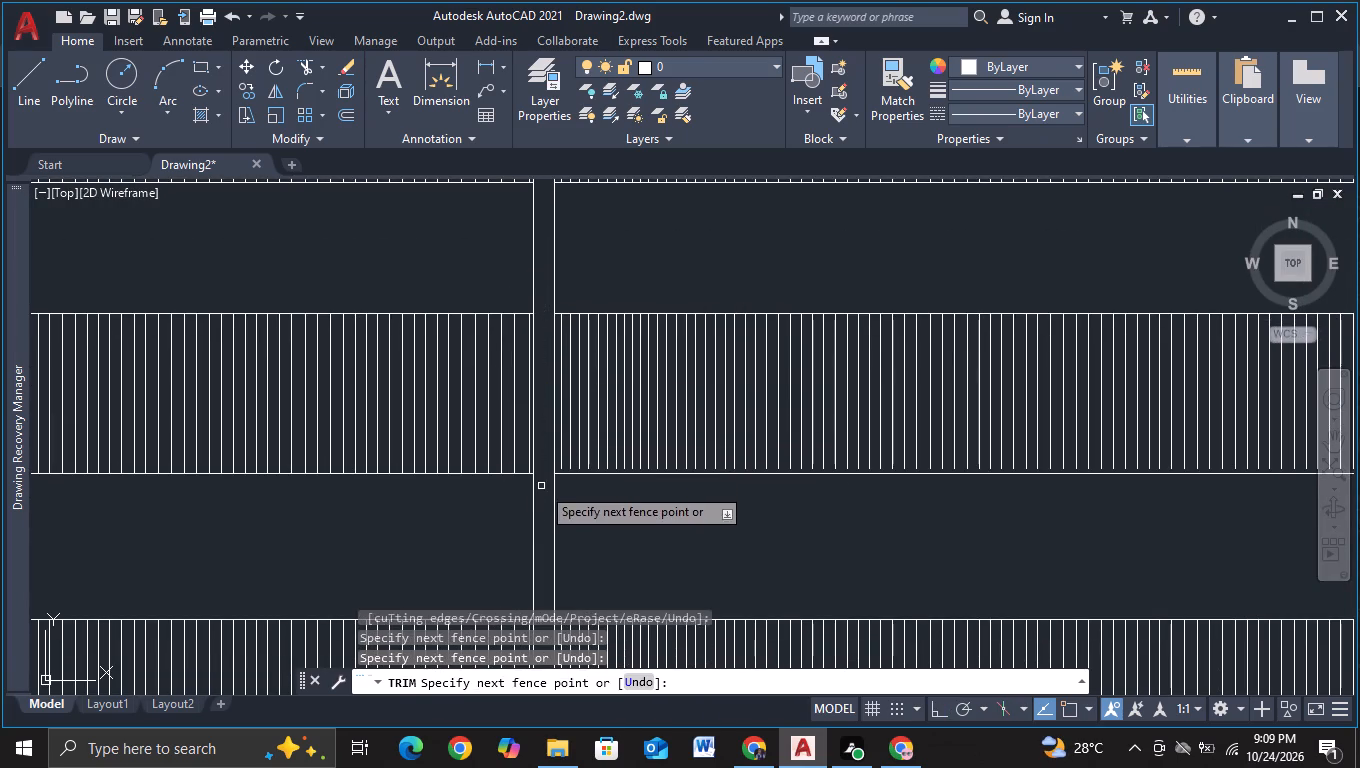
{"action": "middle_click_drag", "start_coordinate": [538, 520], "coordinate": [538, 210]}
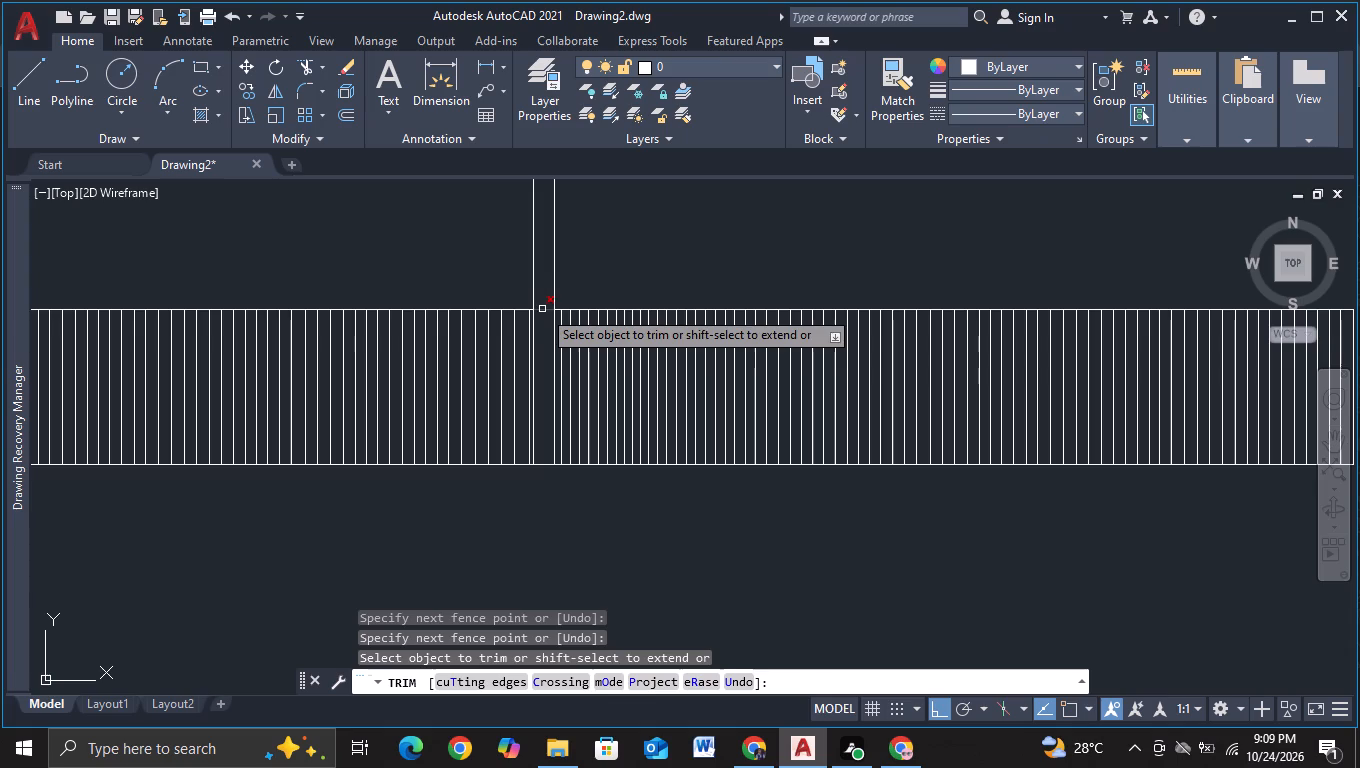
{"action": "left_click", "coordinate": [544, 302]}
{"action": "left_click", "coordinate": [544, 326]}
{"action": "key", "text": "Escape"}
Copy the single divider between the middle and right bays about 0.1 units to its left to double it.
{"action": "scroll", "coordinate": [620, 370], "scroll_direction": "down", "scroll_amount": 2}
{"action": "middle_click_drag", "start_coordinate": [823, 539], "coordinate": [775, 612]}
{"action": "scroll", "coordinate": [821, 547], "scroll_direction": "down", "scroll_amount": 1}
{"action": "middle_click_drag", "start_coordinate": [775, 612], "coordinate": [468, 597]}
{"action": "scroll", "coordinate": [525, 555], "scroll_direction": "up", "scroll_amount": 1}
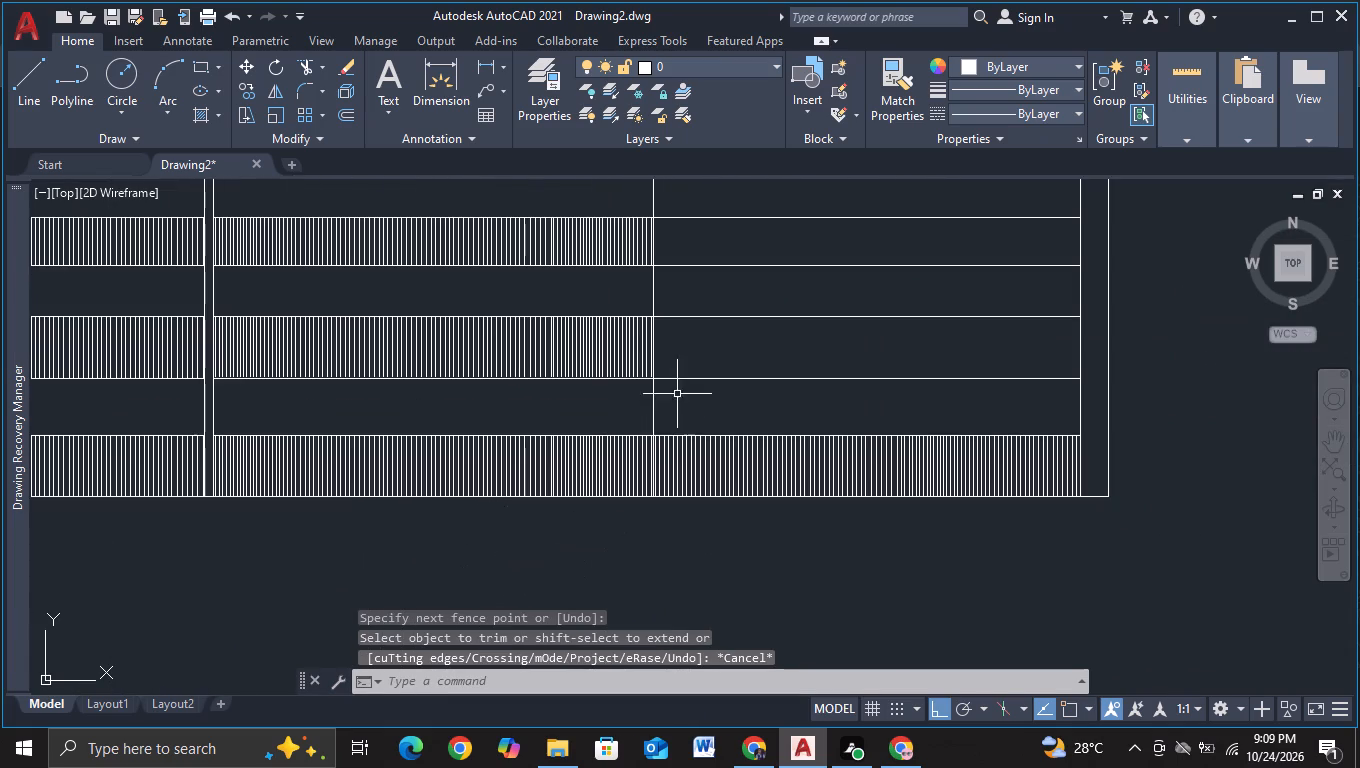
{"action": "left_click", "coordinate": [656, 416]}
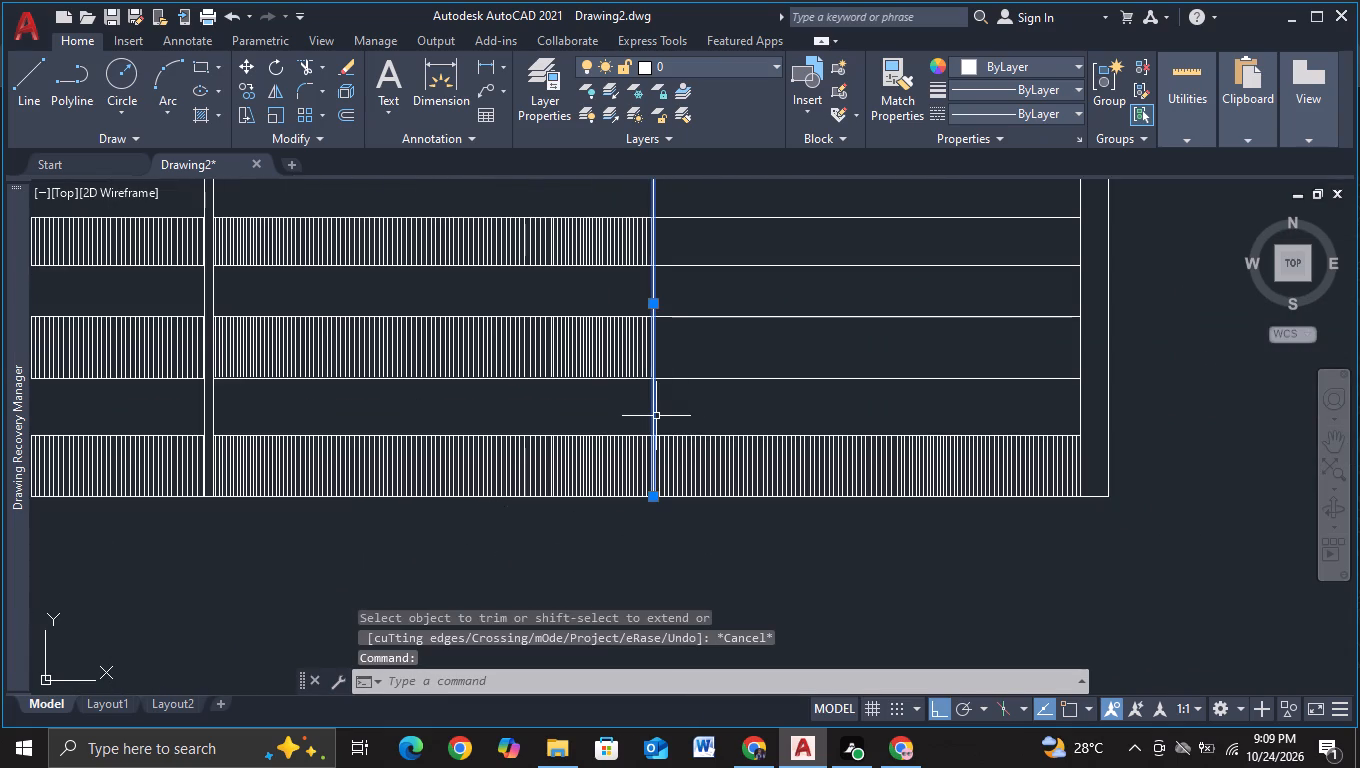
{"action": "key", "text": "c"}
{"action": "left_click", "coordinate": [762, 480]}
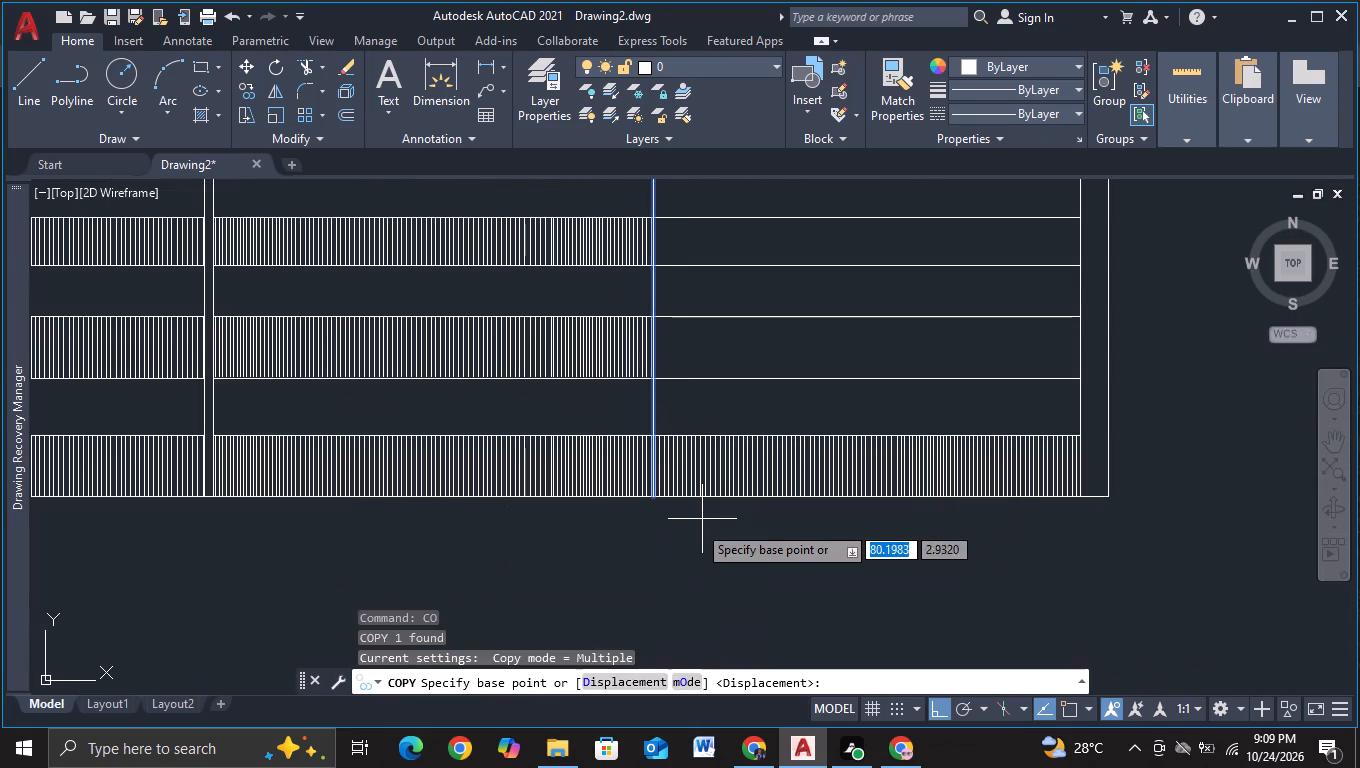
{"action": "left_click", "coordinate": [685, 546]}
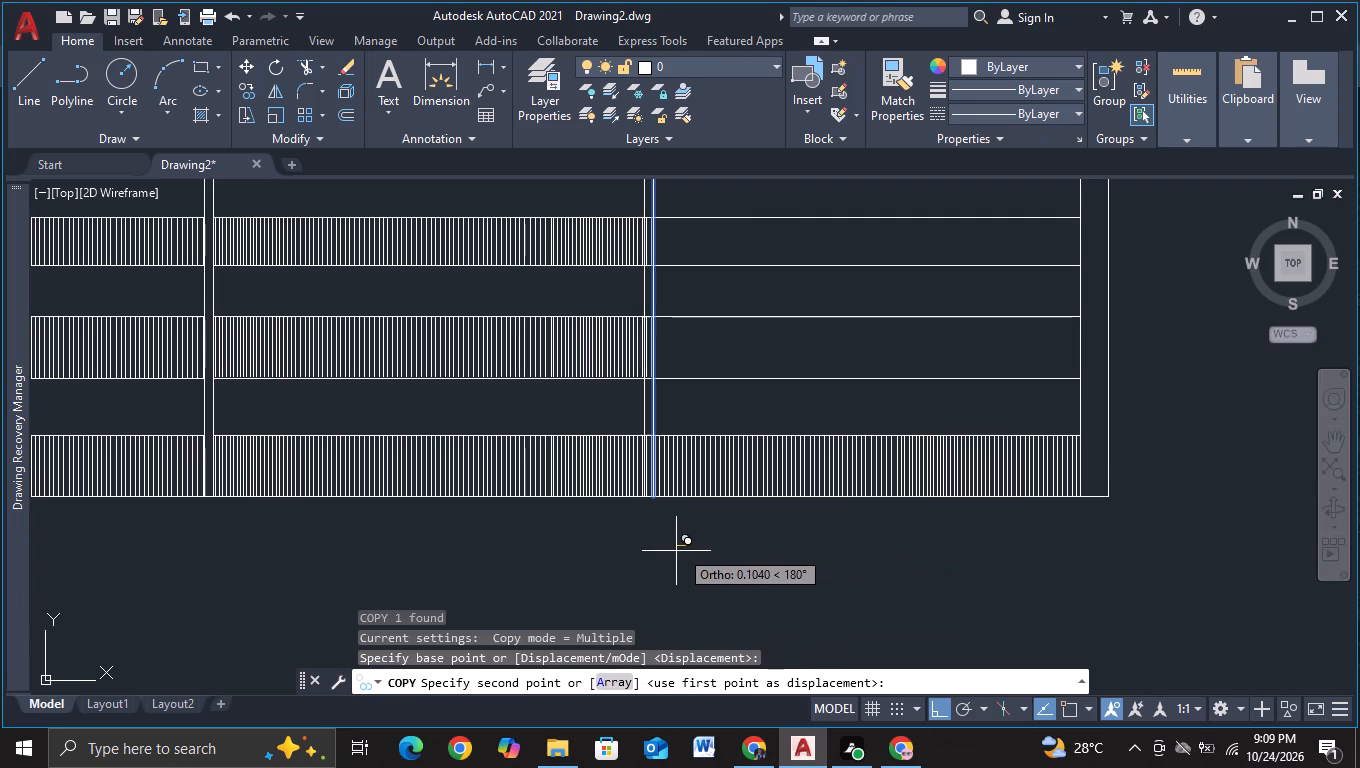
{"action": "left_click", "coordinate": [675, 550]}
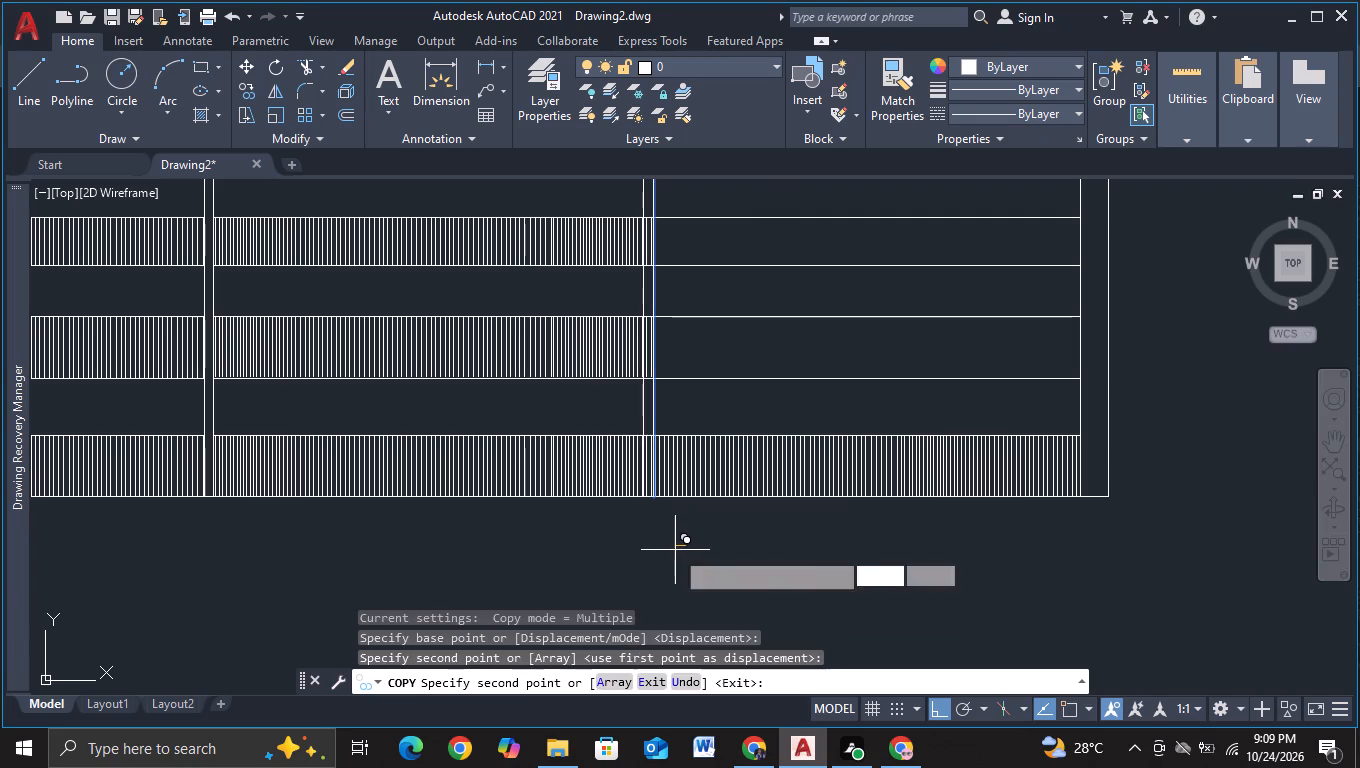
{"action": "key", "text": "Escape"}
Trim away the slats lying between the doubled second divider lines in the bottom strip and the third strip from the top.
{"action": "left_click_drag", "start_coordinate": [296, 58], "coordinate": [305, 53]}
{"action": "scroll", "coordinate": [549, 317], "scroll_direction": "up", "scroll_amount": 2}
{"action": "middle_click_drag", "start_coordinate": [597, 509], "coordinate": [235, 107]}
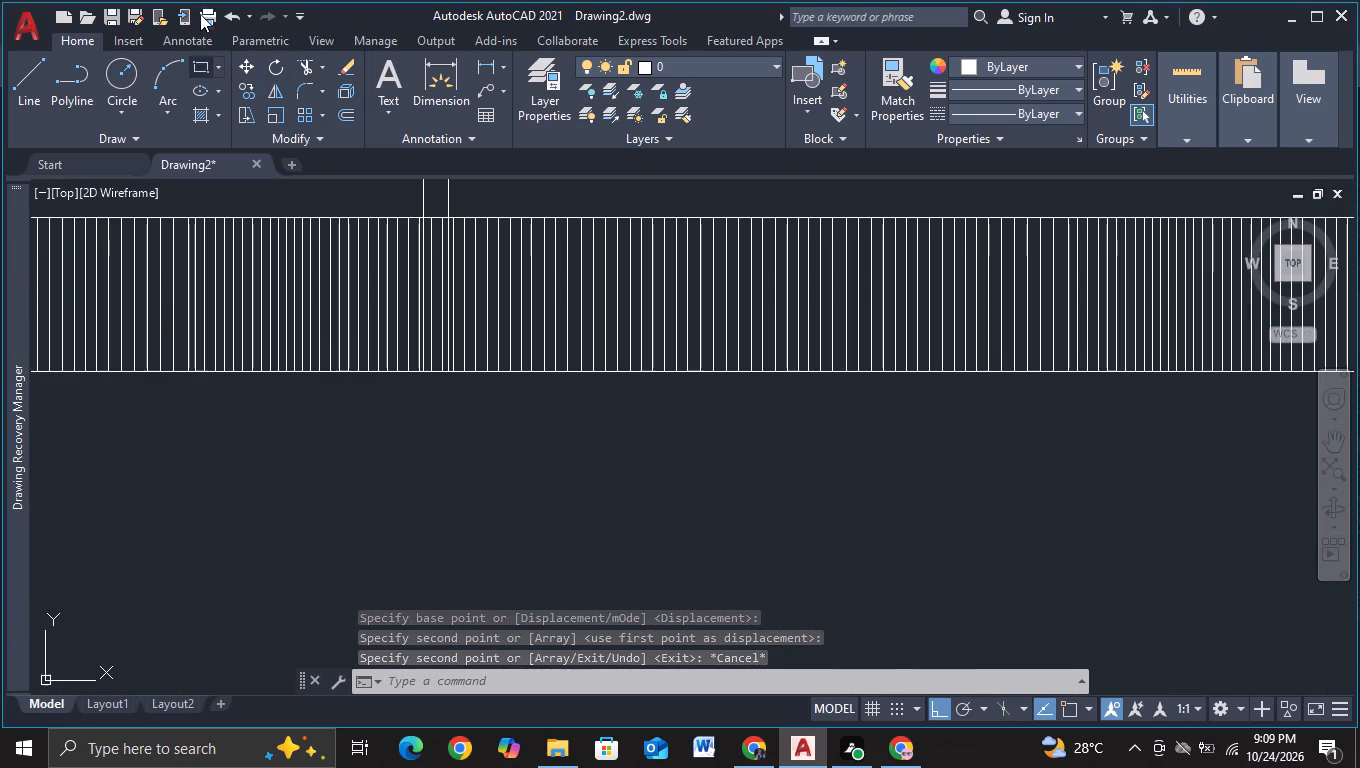
{"action": "left_click", "coordinate": [308, 68]}
{"action": "scroll", "coordinate": [429, 221], "scroll_direction": "up", "scroll_amount": 2}
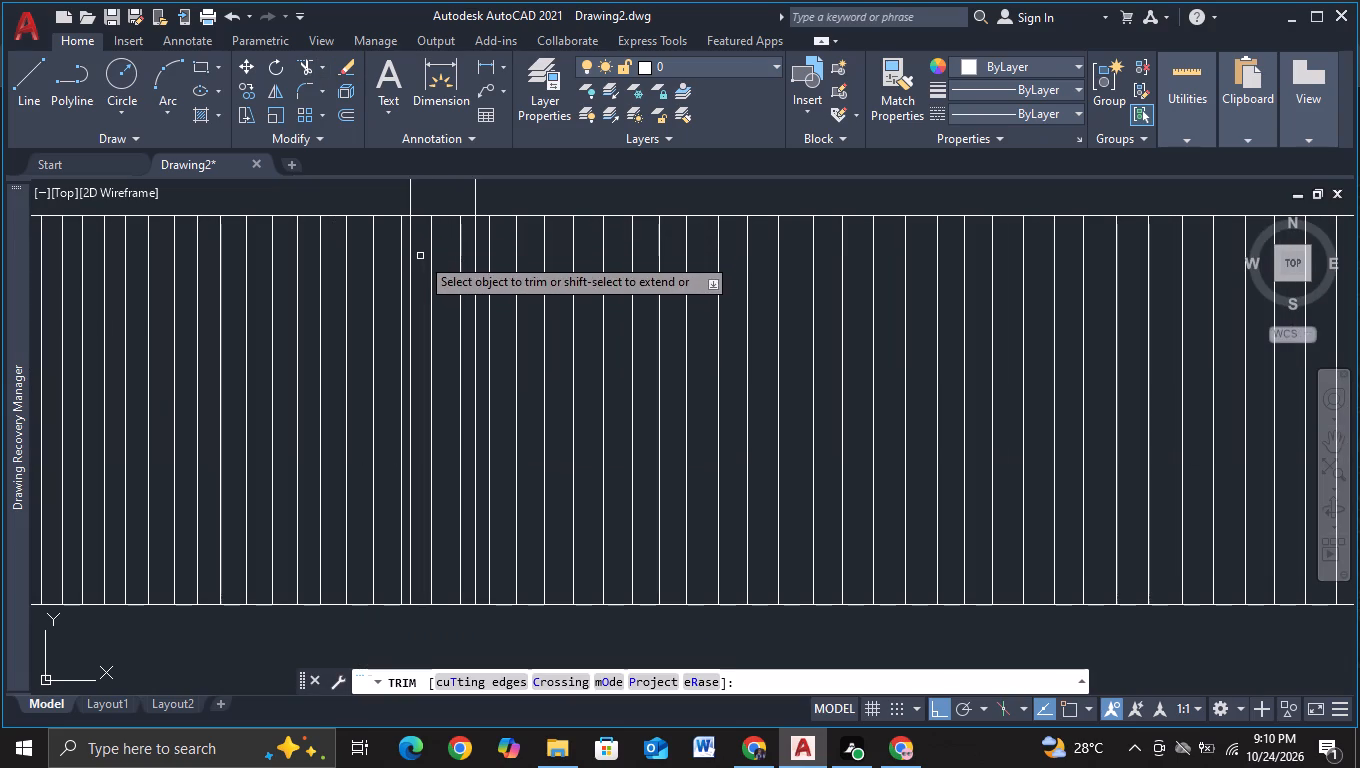
{"action": "left_click", "coordinate": [420, 256]}
{"action": "left_click", "coordinate": [472, 257]}
{"action": "scroll", "coordinate": [463, 240], "scroll_direction": "down", "scroll_amount": 2}
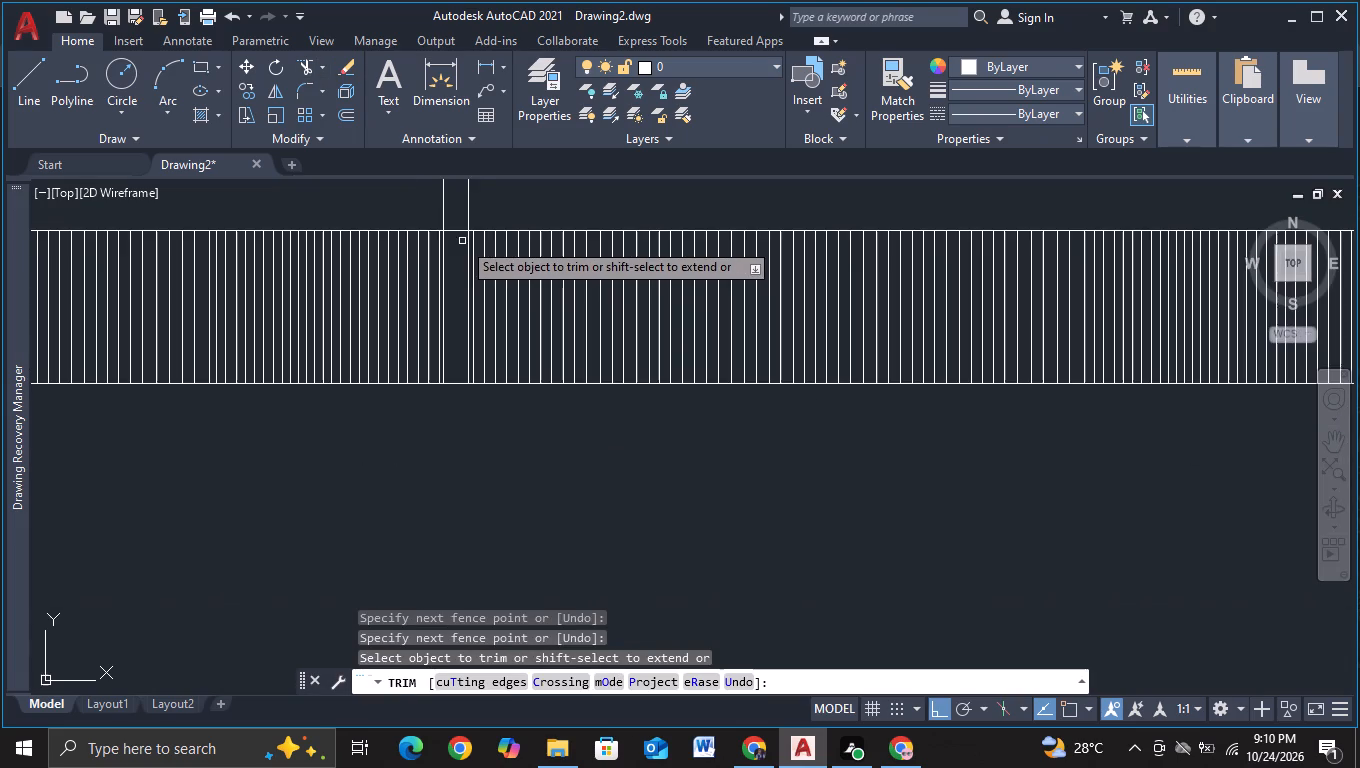
{"action": "middle_click_drag", "start_coordinate": [461, 245], "coordinate": [492, 434]}
{"action": "middle_click_drag", "start_coordinate": [547, 313], "coordinate": [621, 470]}
{"action": "scroll", "coordinate": [622, 472], "scroll_direction": "up", "scroll_amount": 2}
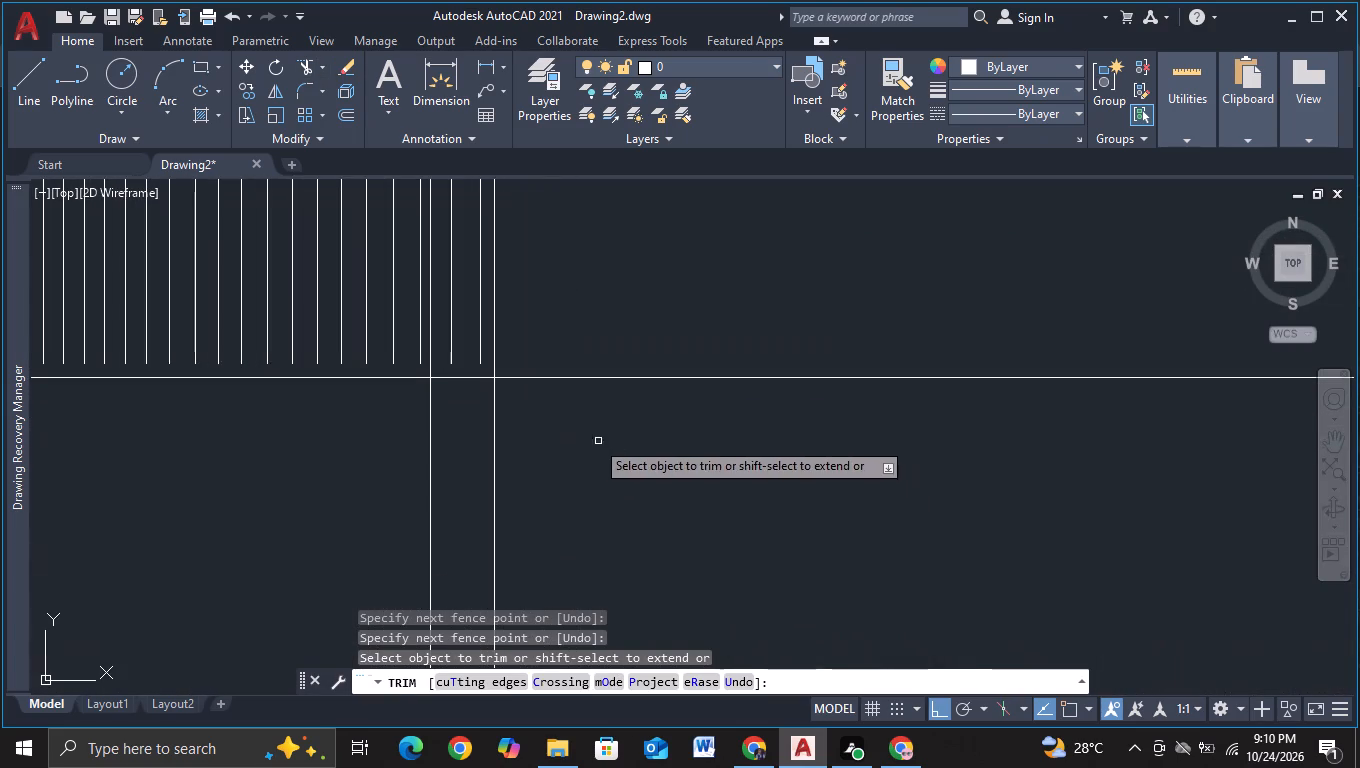
{"action": "left_click", "coordinate": [440, 348]}
{"action": "left_click", "coordinate": [481, 347]}
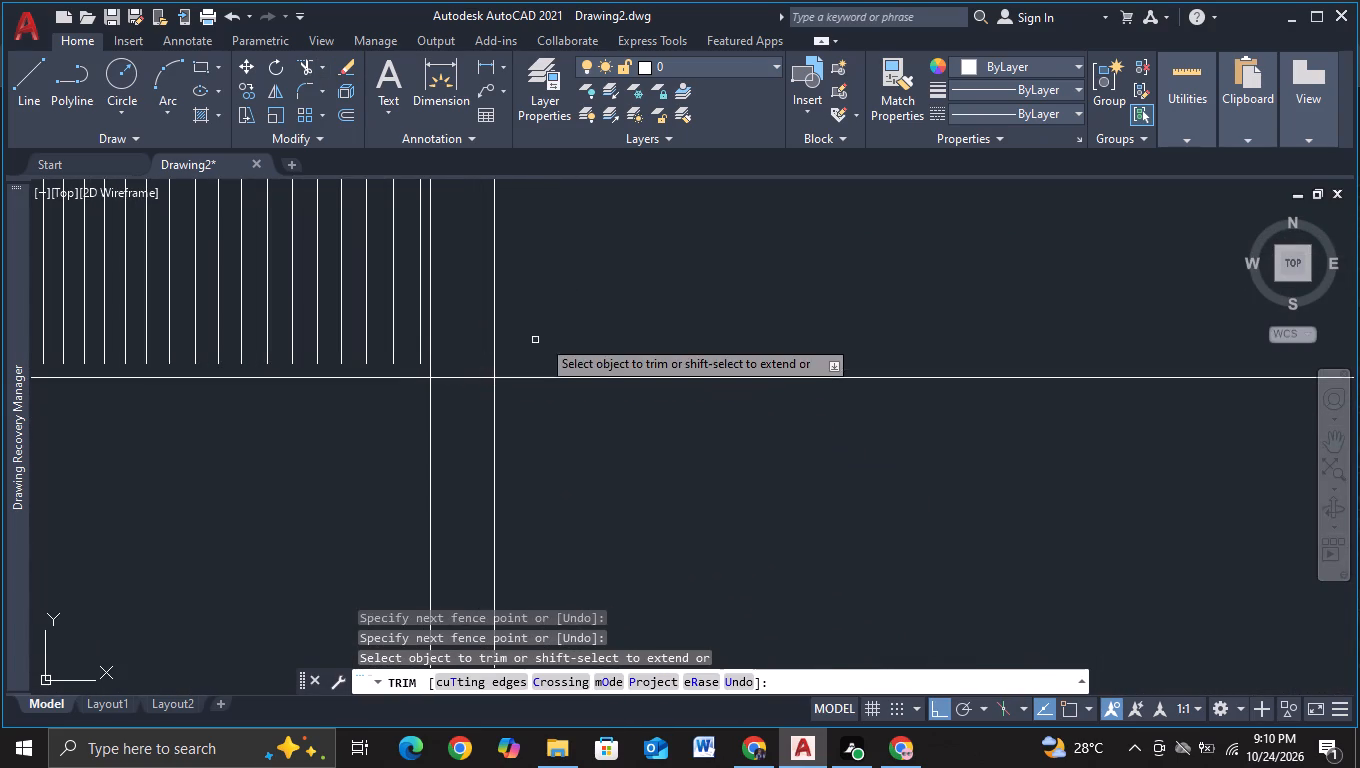
Trim away the slats lying between the doubled second divider lines in the second strip and the top strip.
{"action": "scroll", "coordinate": [586, 318], "scroll_direction": "down", "scroll_amount": 2}
{"action": "middle_click_drag", "start_coordinate": [586, 318], "coordinate": [602, 504]}
{"action": "middle_click_drag", "start_coordinate": [552, 325], "coordinate": [565, 555]}
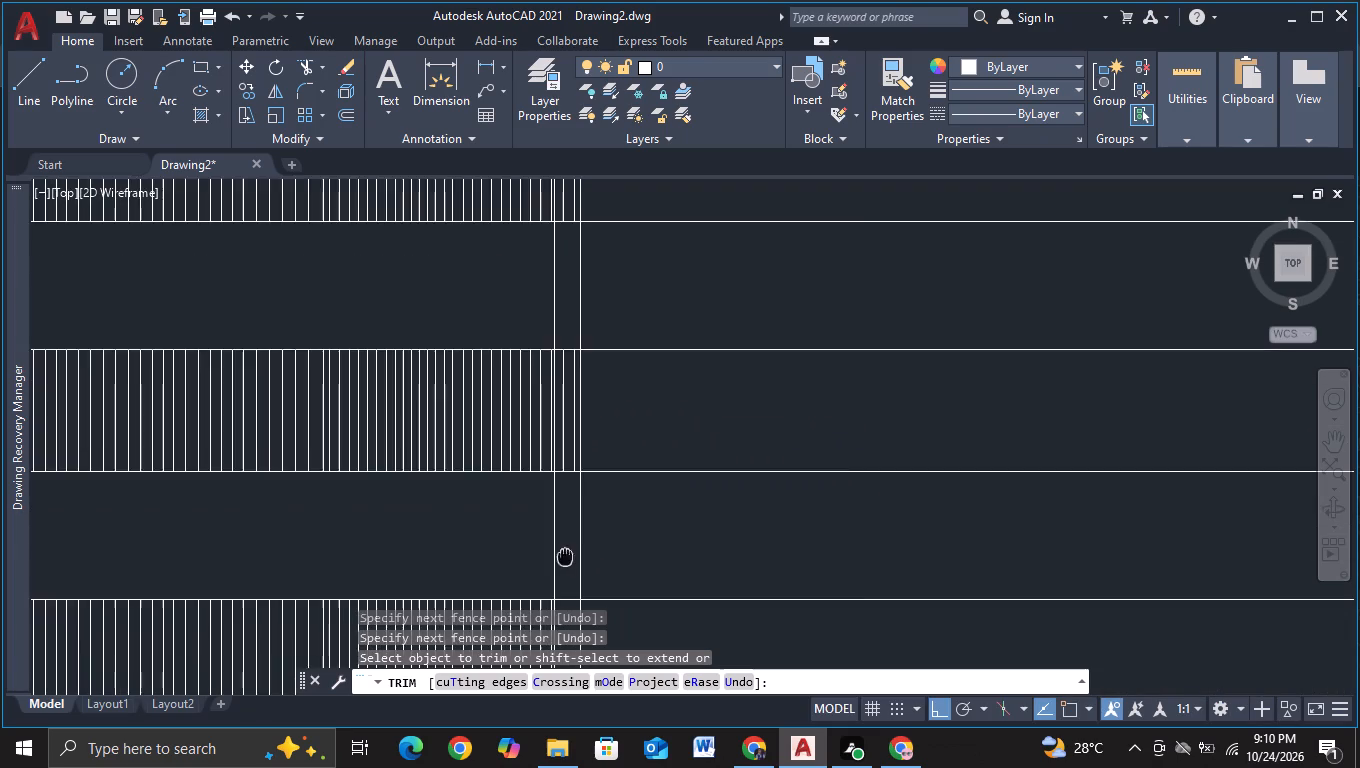
{"action": "scroll", "coordinate": [572, 515], "scroll_direction": "up", "scroll_amount": 1}
{"action": "left_click", "coordinate": [553, 424]}
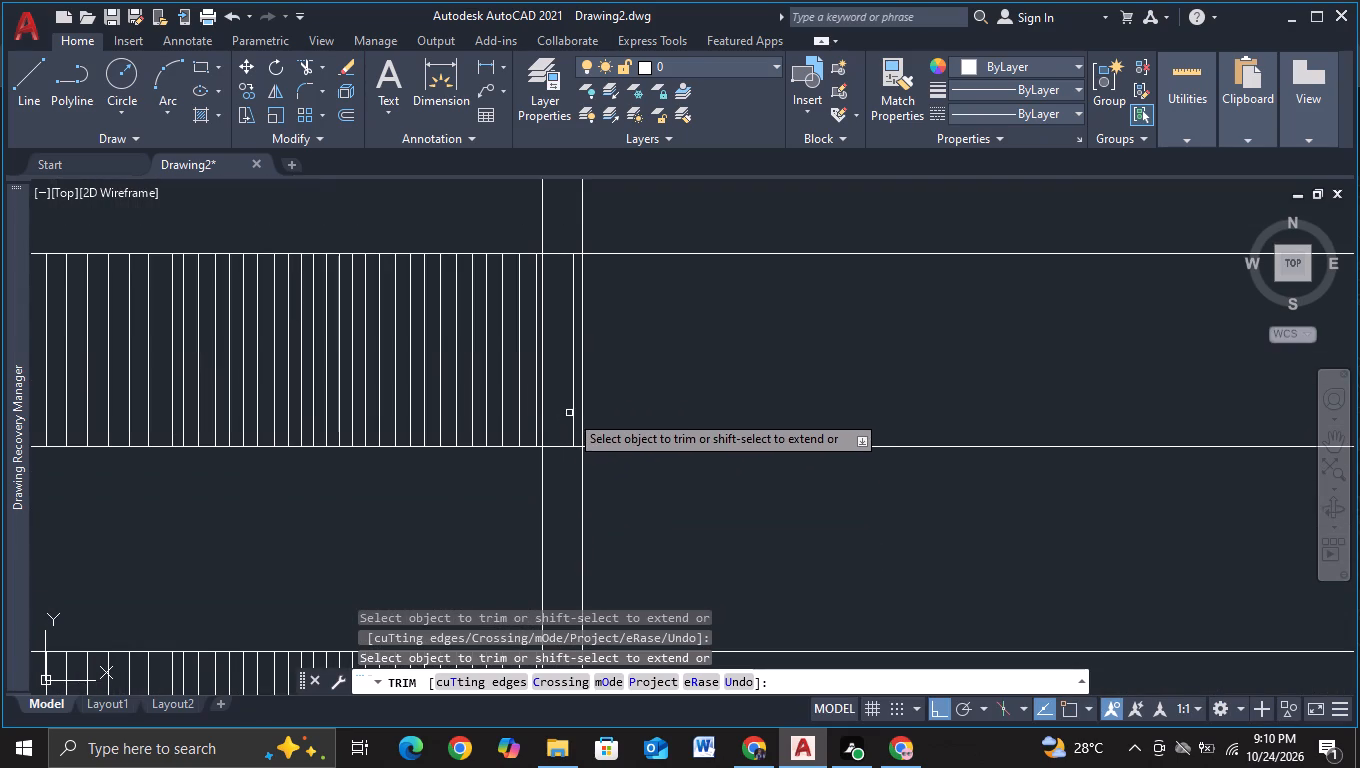
{"action": "left_click", "coordinate": [574, 408]}
{"action": "middle_click_drag", "start_coordinate": [639, 371], "coordinate": [653, 576]}
{"action": "middle_click_drag", "start_coordinate": [607, 307], "coordinate": [608, 465]}
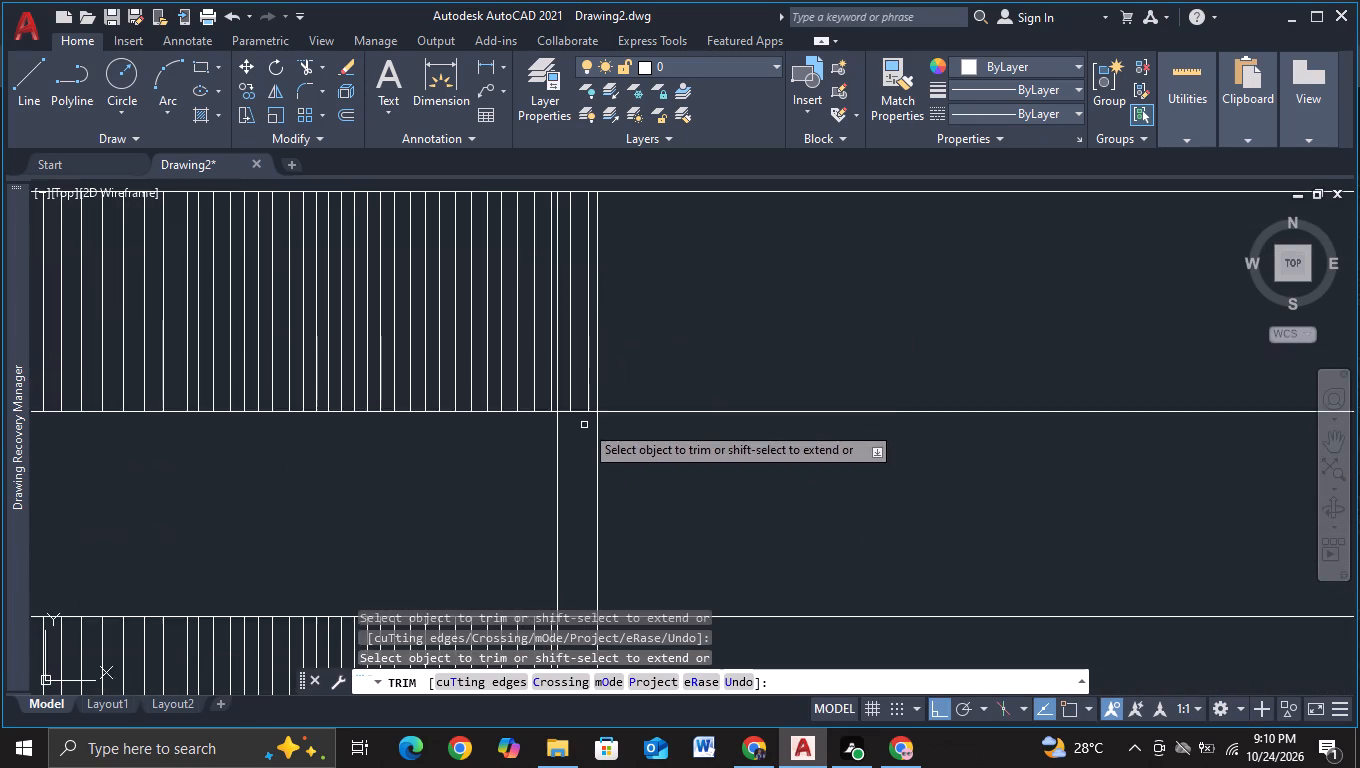
{"action": "scroll", "coordinate": [582, 417], "scroll_direction": "up", "scroll_amount": 2}
{"action": "left_click", "coordinate": [535, 370]}
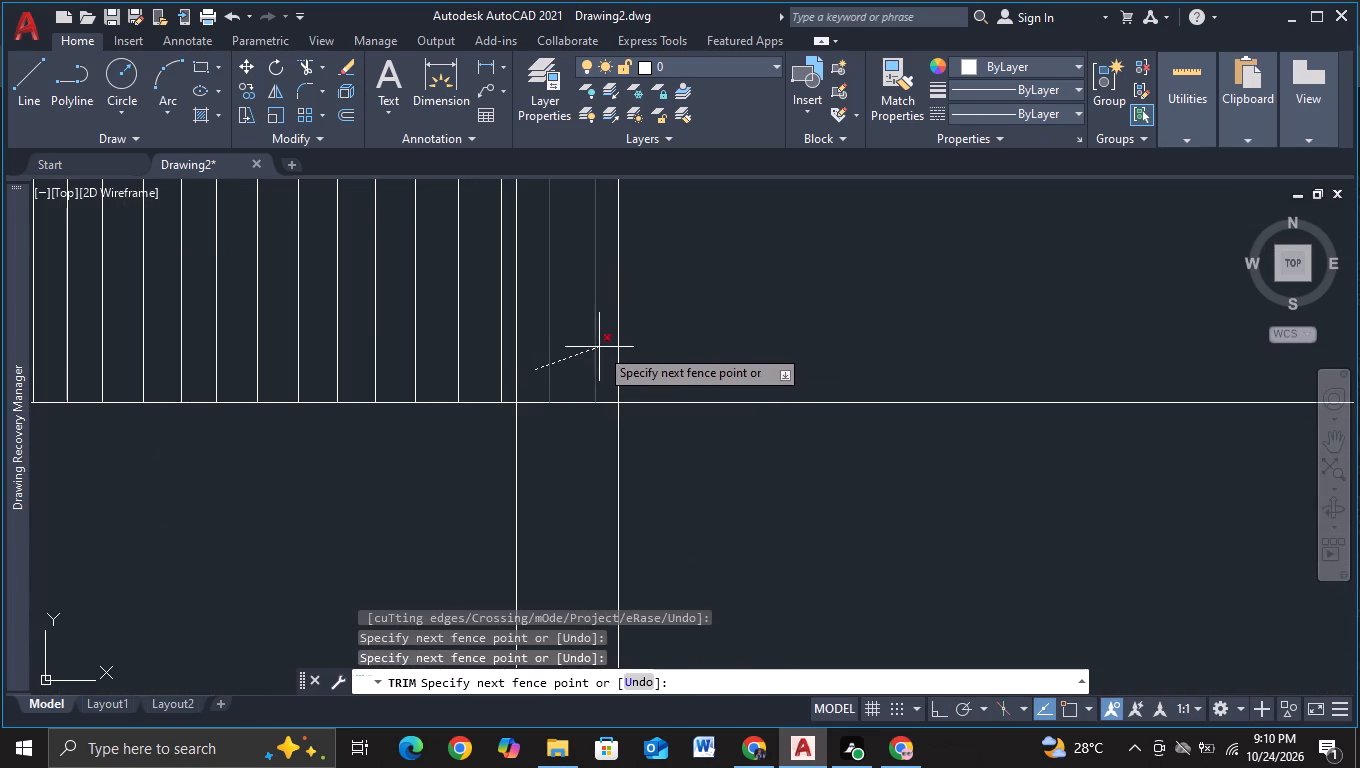
{"action": "left_click", "coordinate": [599, 347]}
Trim the top strip's lower line and the second strip's upper and lower lines between the doubled second divider lines.
{"action": "left_click", "coordinate": [572, 389]}
{"action": "left_click", "coordinate": [555, 476]}
{"action": "scroll", "coordinate": [554, 479], "scroll_direction": "down", "scroll_amount": 3}
{"action": "middle_click_drag", "start_coordinate": [553, 495], "coordinate": [509, 156]}
{"action": "left_click", "coordinate": [521, 235]}
{"action": "left_click", "coordinate": [515, 262]}
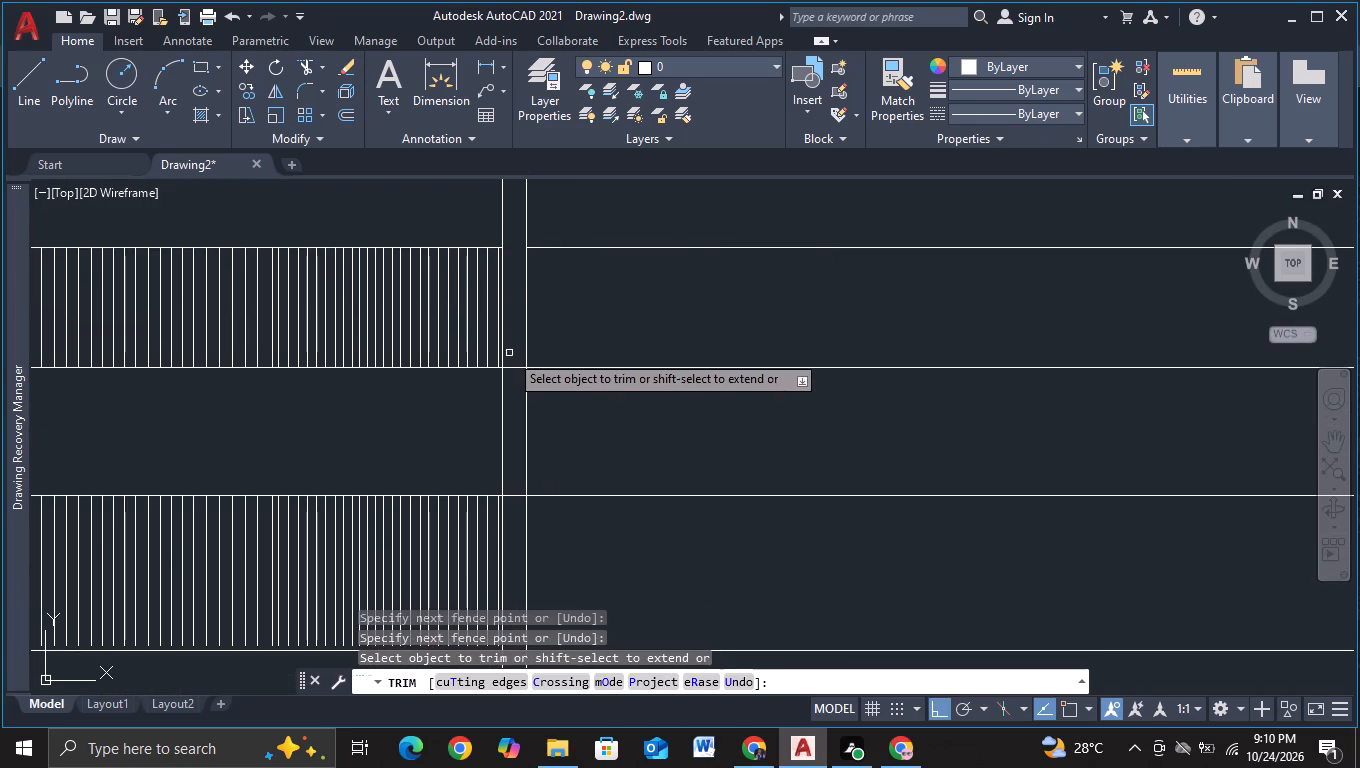
{"action": "left_click", "coordinate": [513, 360]}
{"action": "left_click", "coordinate": [509, 395]}
Trim the third strip's upper and lower lines and the bottom strip's upper line between the doubled second divider lines.
{"action": "middle_click", "coordinate": [504, 456]}
{"action": "middle_click_drag", "start_coordinate": [504, 456], "coordinate": [513, 432]}
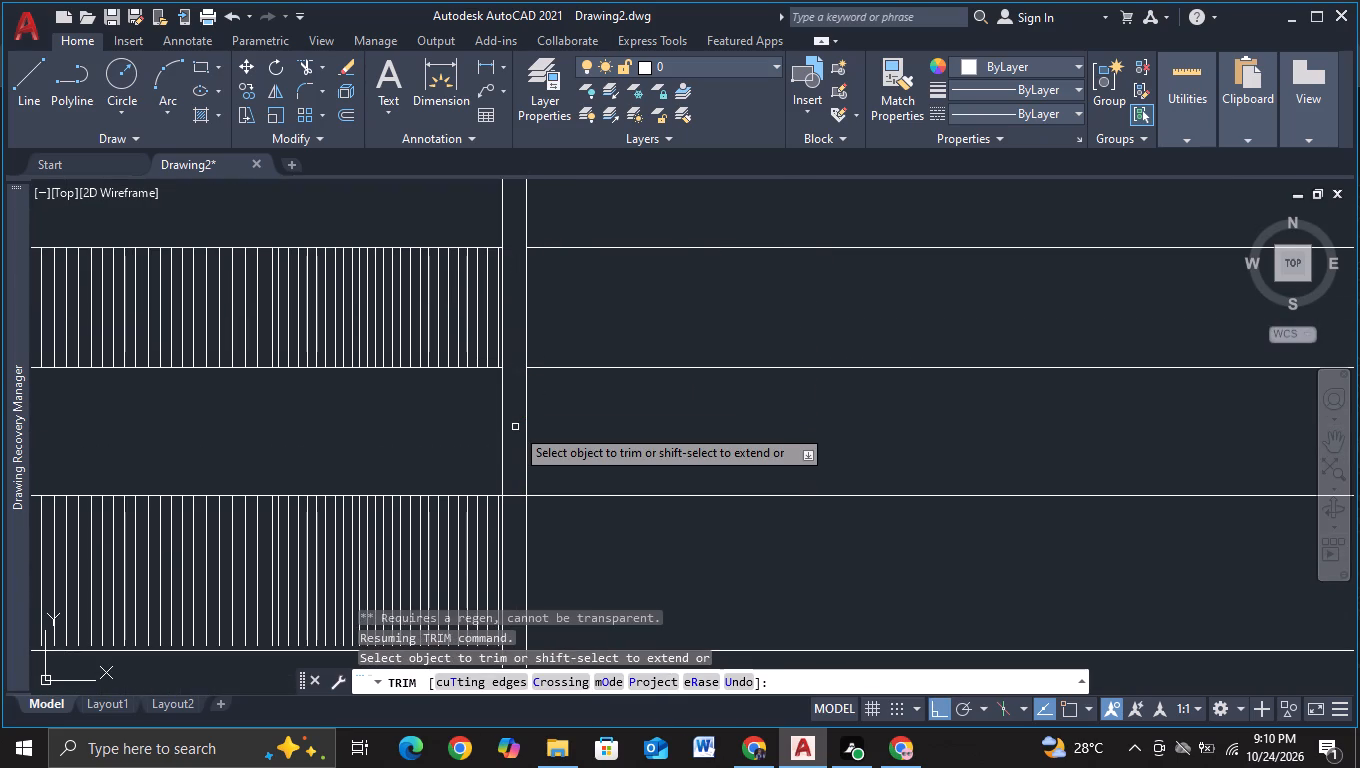
{"action": "middle_click_drag", "start_coordinate": [515, 427], "coordinate": [514, 248]}
{"action": "left_click", "coordinate": [512, 297]}
{"action": "left_click", "coordinate": [512, 332]}
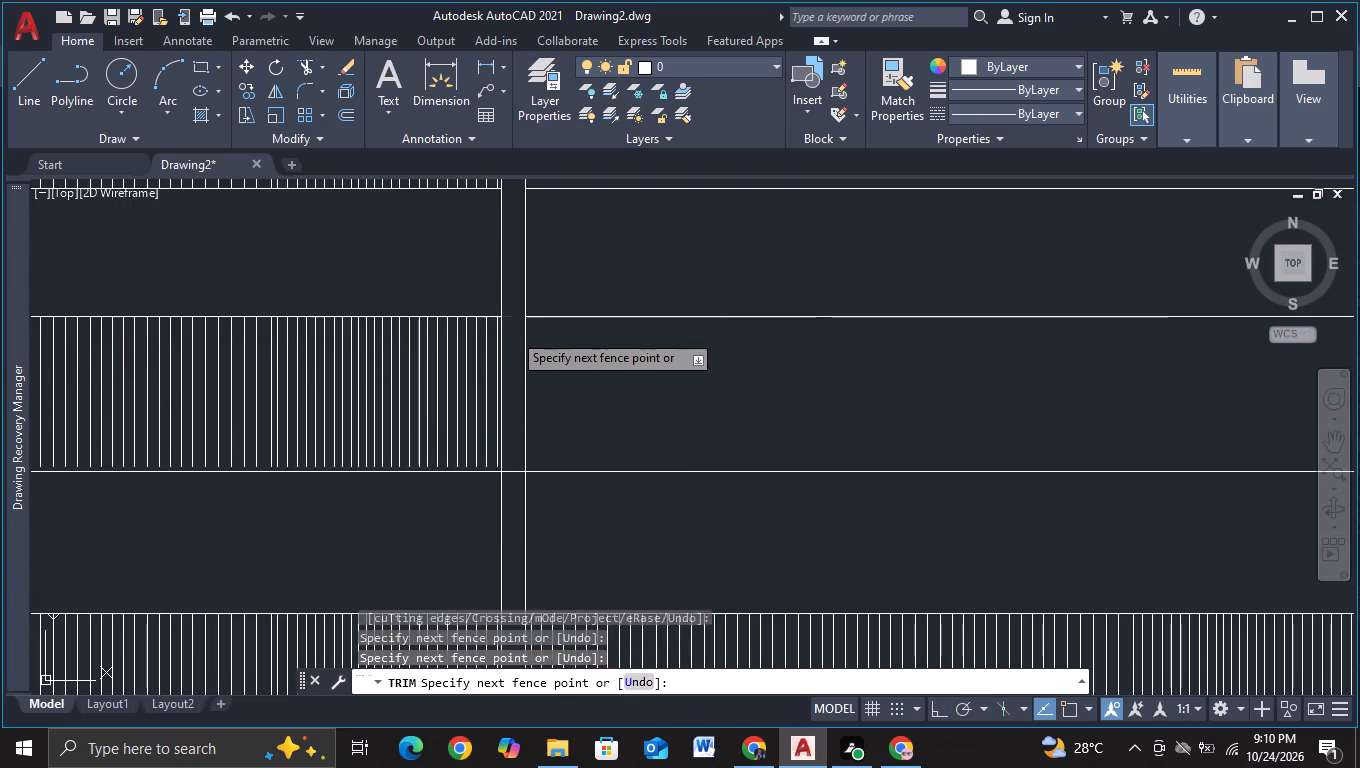
{"action": "middle_click_drag", "start_coordinate": [517, 395], "coordinate": [523, 246]}
{"action": "left_click", "coordinate": [517, 308]}
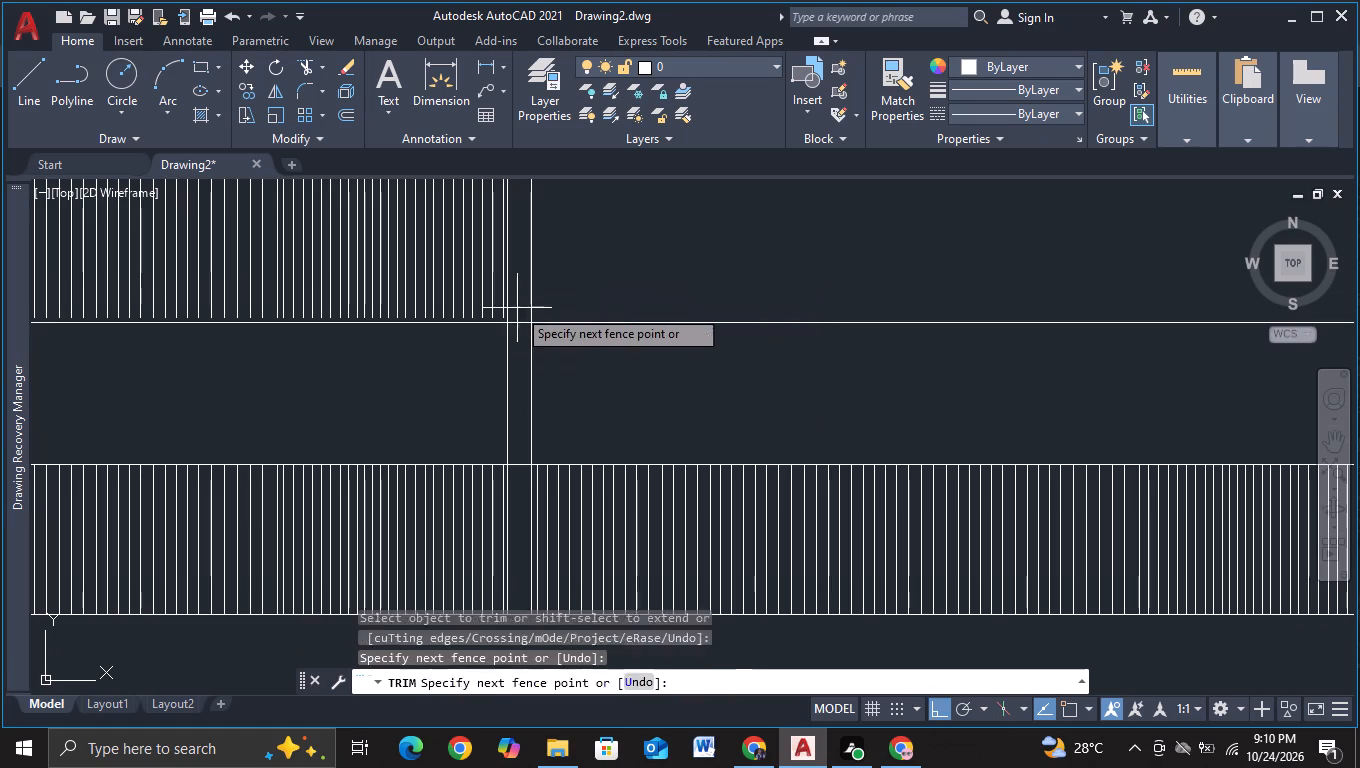
{"action": "left_click", "coordinate": [512, 338]}
{"action": "middle_click_drag", "start_coordinate": [514, 367], "coordinate": [522, 271]}
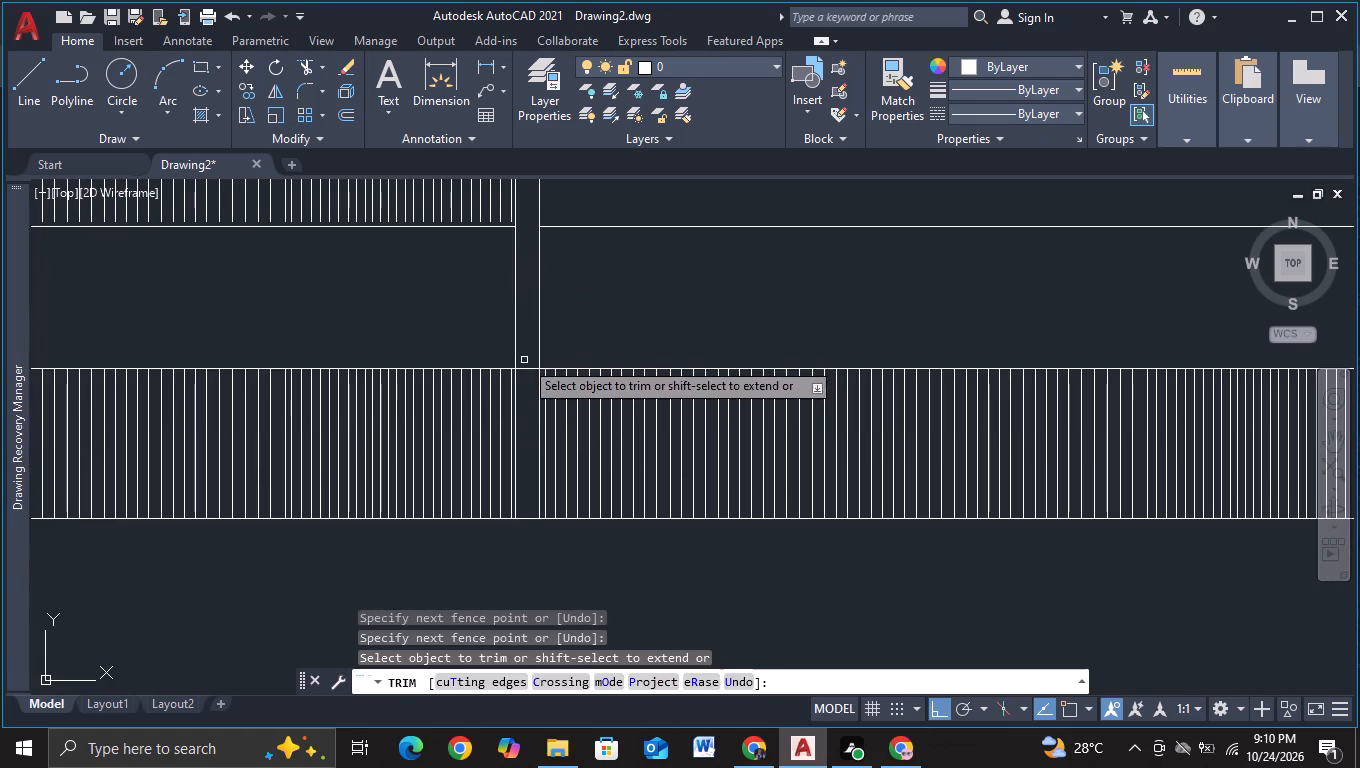
{"action": "left_click", "coordinate": [524, 360]}
{"action": "left_click", "coordinate": [526, 383]}
{"action": "key", "text": "Escape"}
Copy the doubled second divider about 7.4 units right, placing its outer line on the right bay's end edge.
{"action": "scroll", "coordinate": [619, 330], "scroll_direction": "down", "scroll_amount": 3}
{"action": "middle_click_drag", "start_coordinate": [642, 323], "coordinate": [624, 443]}
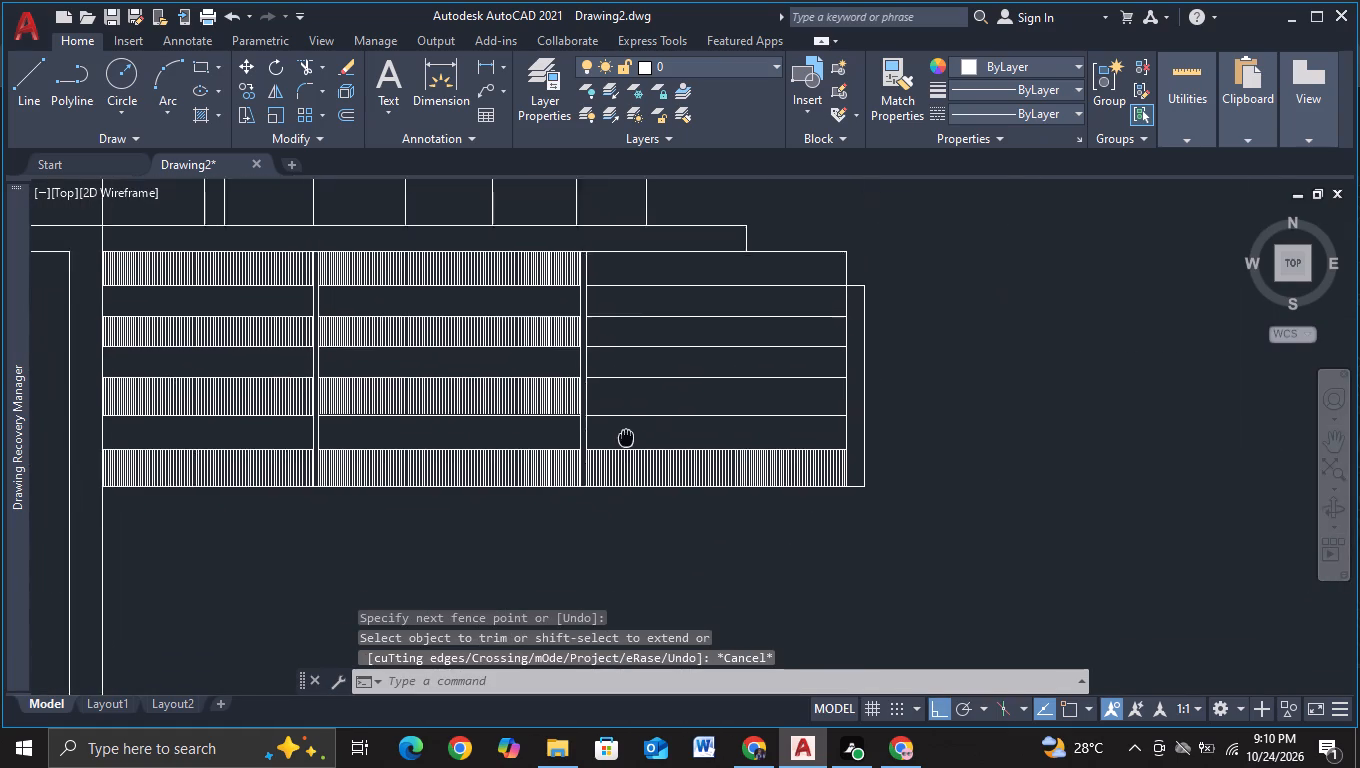
{"action": "middle_click_drag", "start_coordinate": [624, 443], "coordinate": [620, 453]}
{"action": "scroll", "coordinate": [608, 460], "scroll_direction": "up", "scroll_amount": 2}
{"action": "left_click_drag", "start_coordinate": [565, 464], "coordinate": [515, 467]}
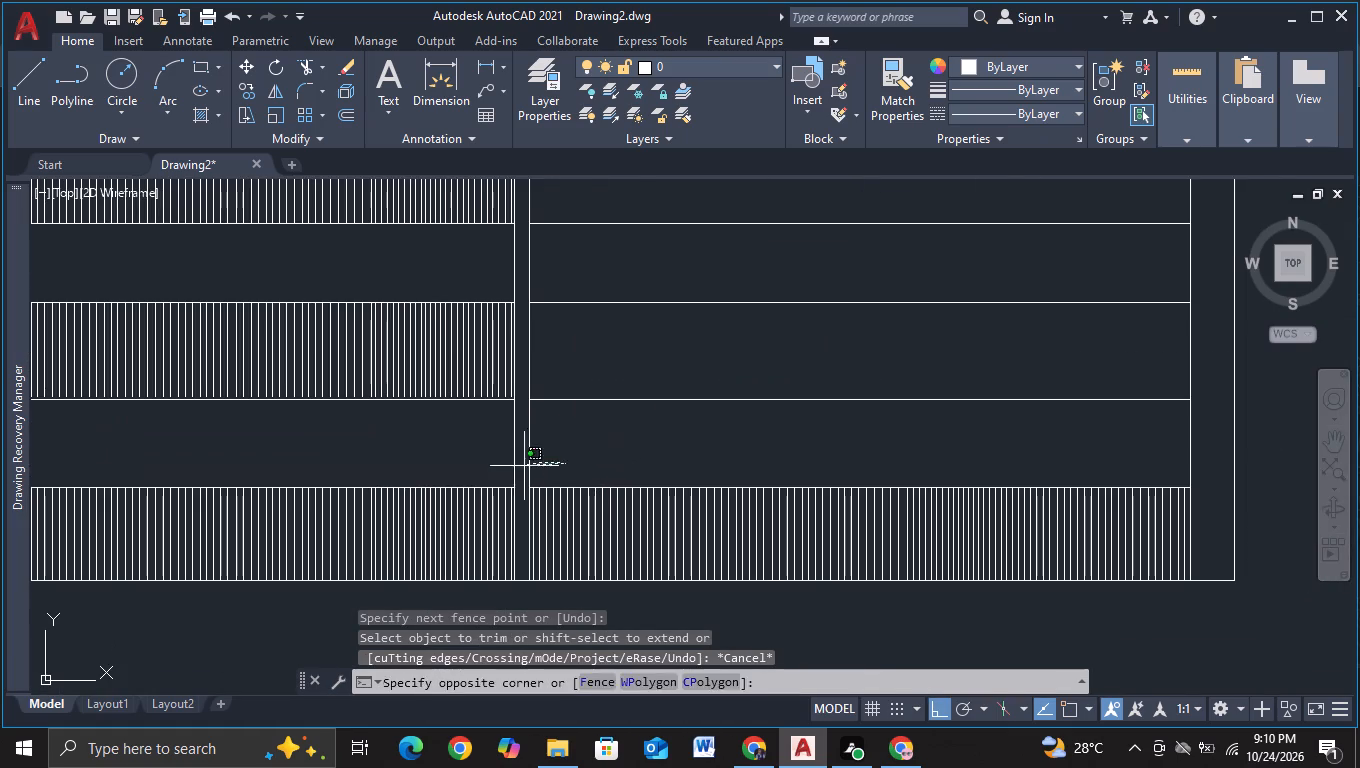
{"action": "left_click_drag", "start_coordinate": [515, 467], "coordinate": [469, 471]}
{"action": "key", "text": "c"}
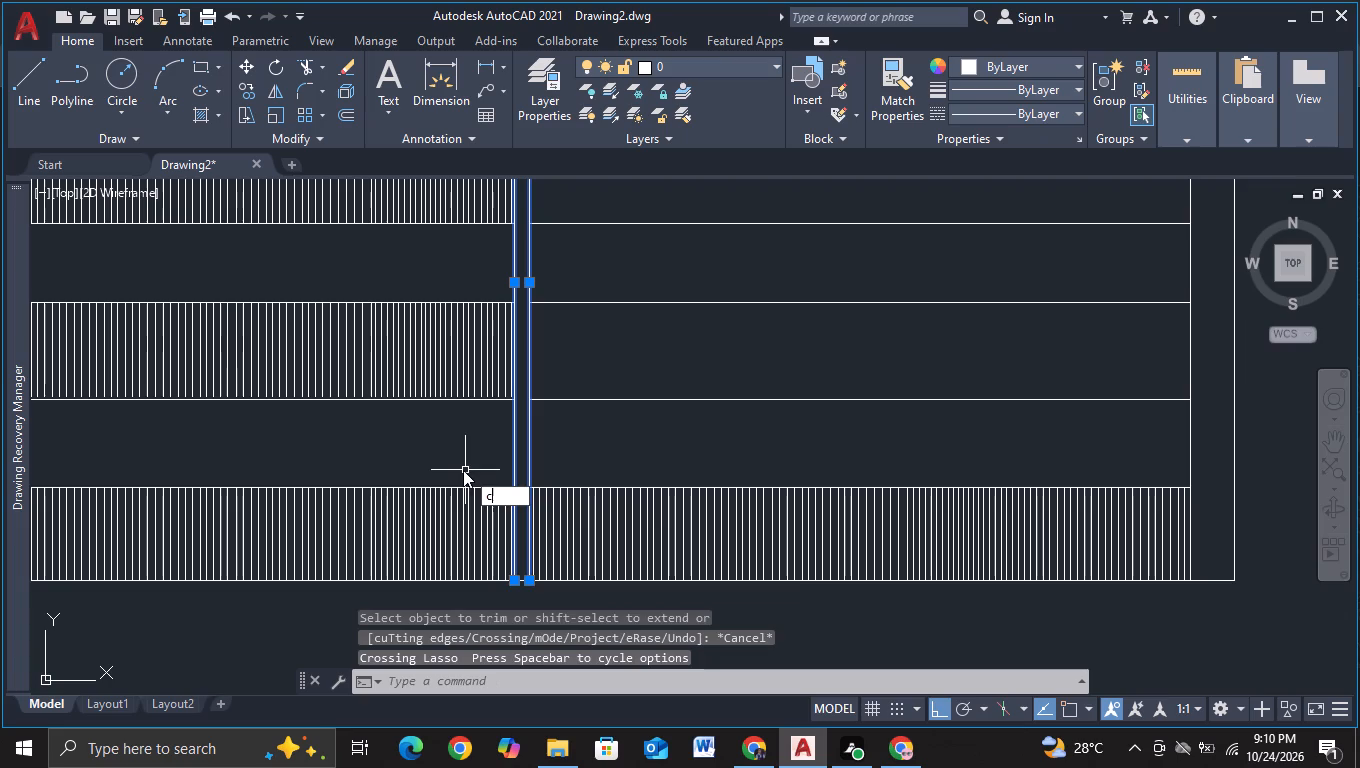
{"action": "left_click", "coordinate": [518, 531]}
{"action": "left_click", "coordinate": [557, 442]}
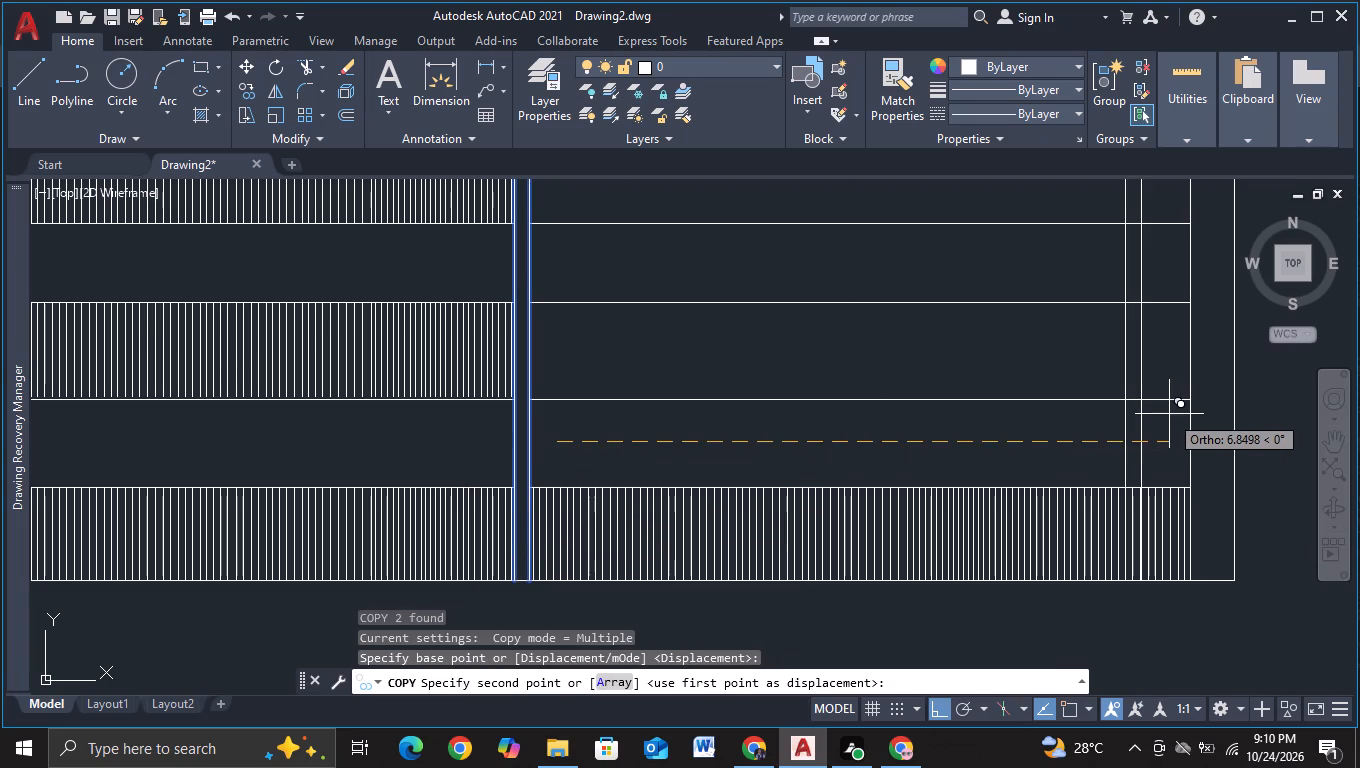
{"action": "middle_click_drag", "start_coordinate": [1168, 415], "coordinate": [848, 445]}
{"action": "scroll", "coordinate": [904, 447], "scroll_direction": "up", "scroll_amount": 2}
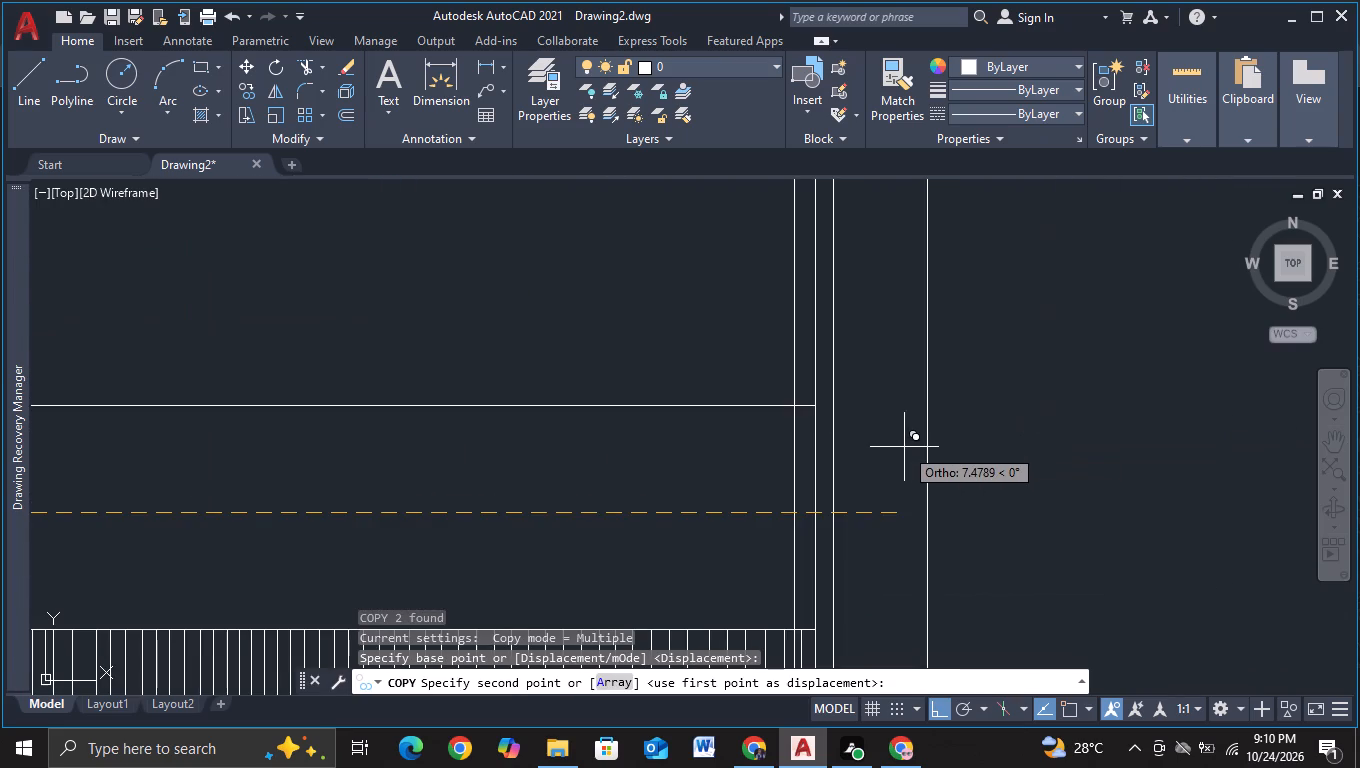
{"action": "left_click", "coordinate": [886, 449]}
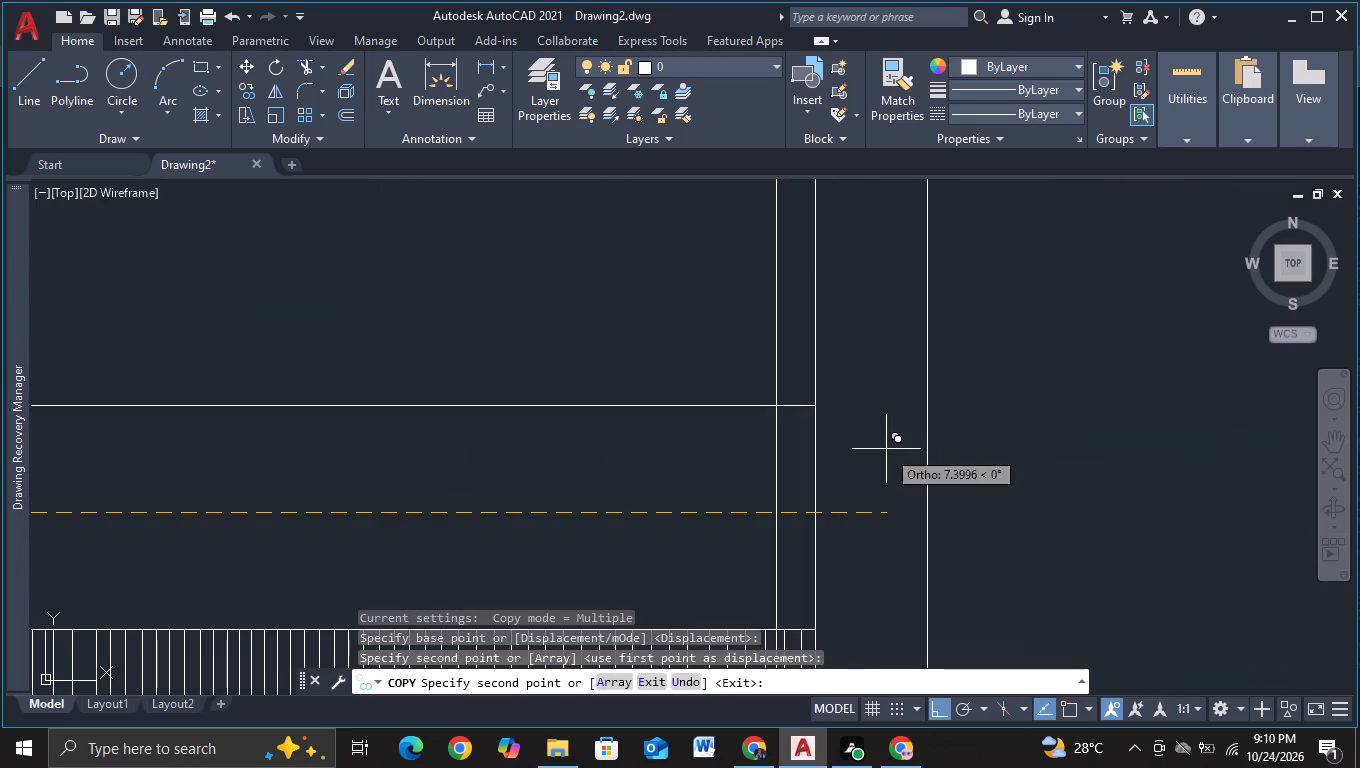
{"action": "key", "text": "Escape"}
Trim away the bottom strip's slats and its upper line between the doubled divider lines at the right bay's end.
{"action": "scroll", "coordinate": [886, 449], "scroll_direction": "down", "scroll_amount": 3}
{"action": "middle_click_drag", "start_coordinate": [889, 457], "coordinate": [881, 432]}
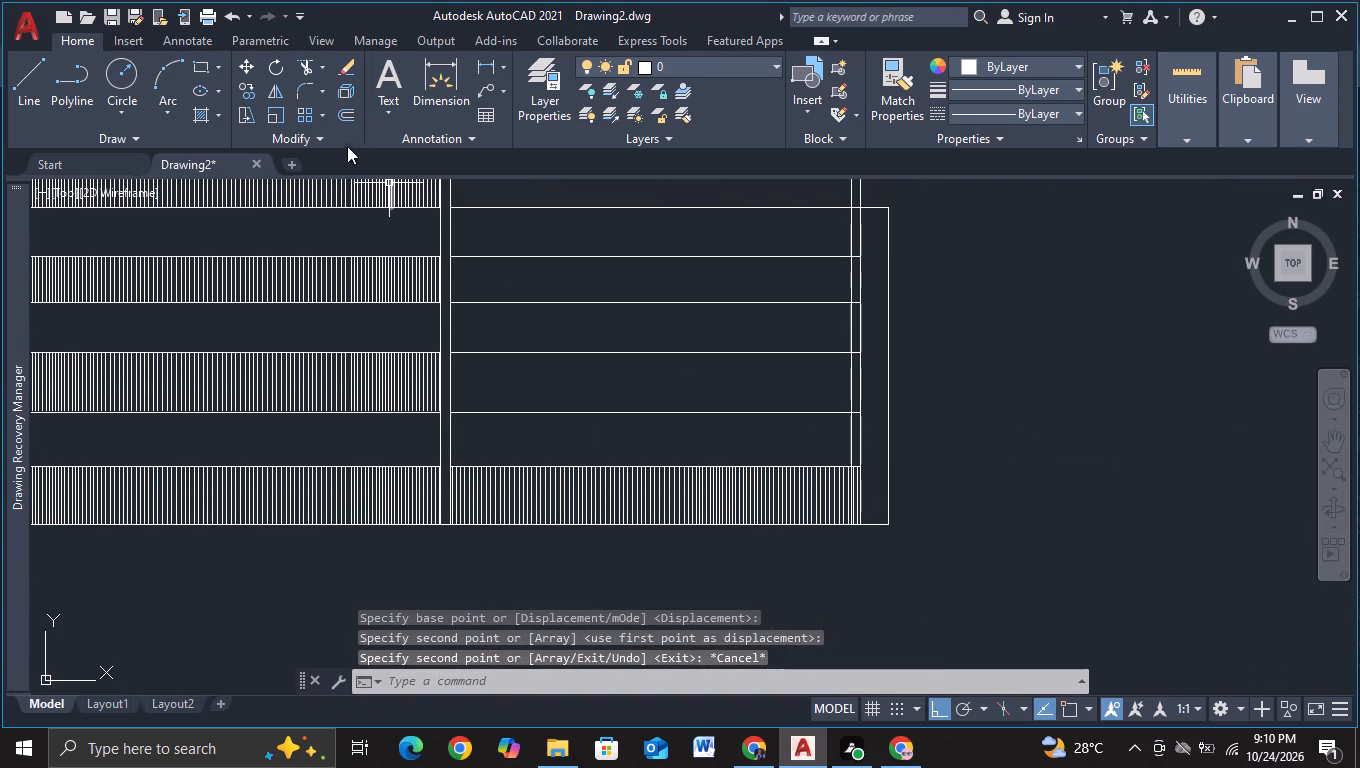
{"action": "left_click", "coordinate": [311, 73]}
{"action": "scroll", "coordinate": [911, 498], "scroll_direction": "up", "scroll_amount": 4}
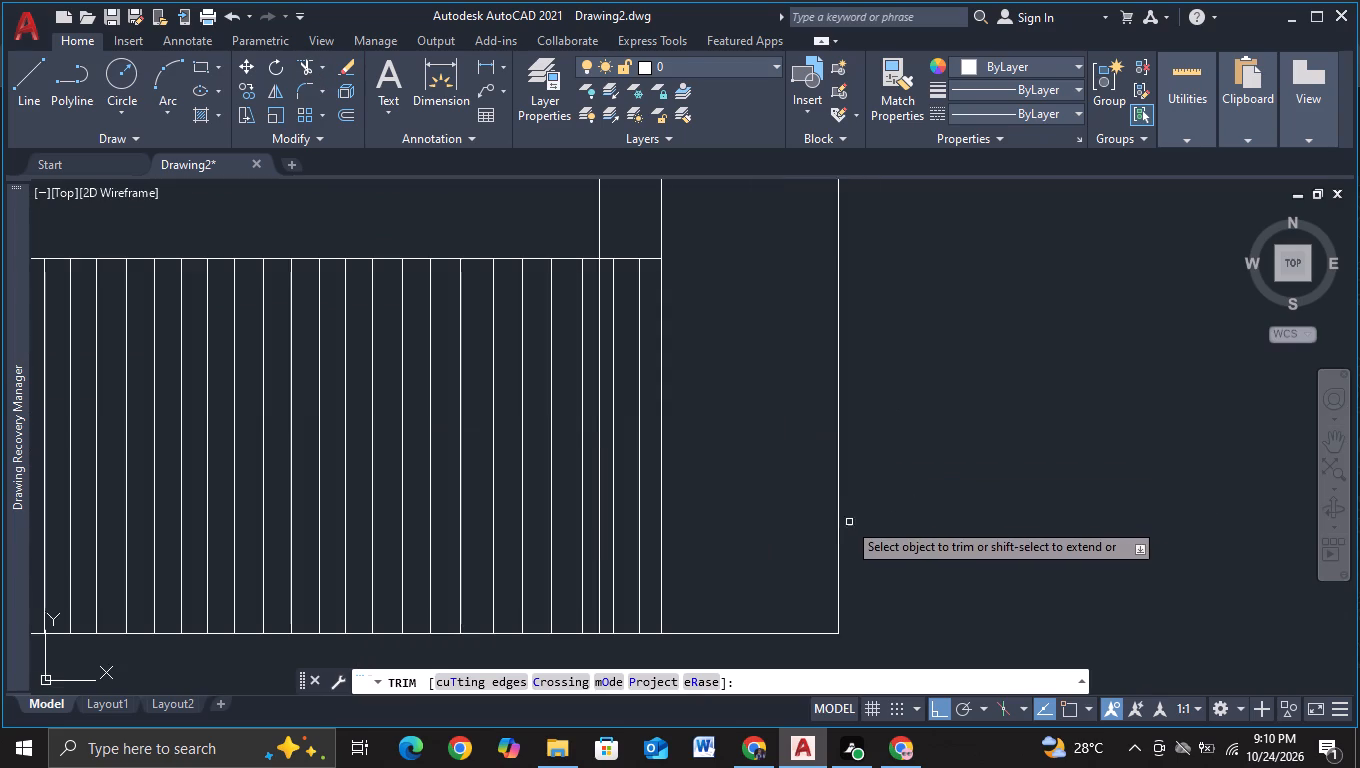
{"action": "left_click", "coordinate": [607, 423]}
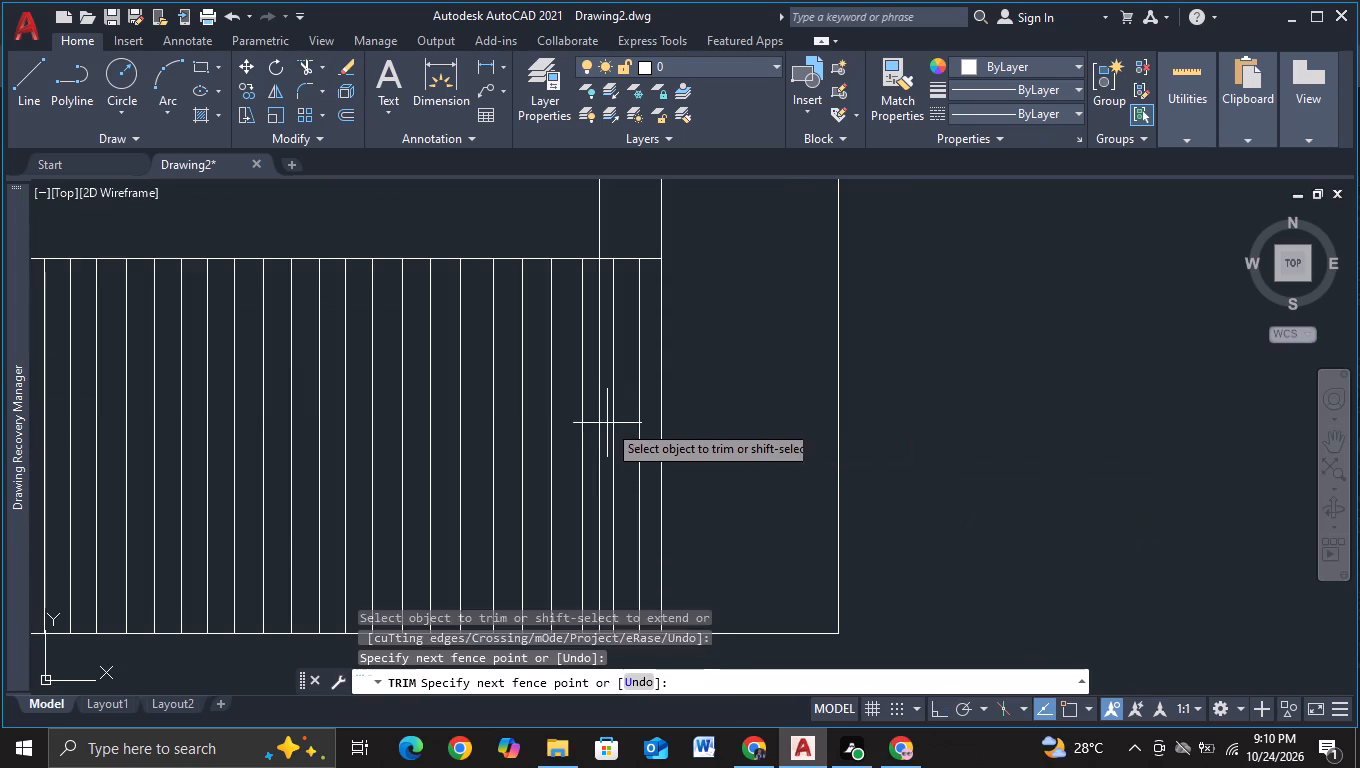
{"action": "left_click", "coordinate": [642, 424]}
{"action": "left_click", "coordinate": [639, 236]}
{"action": "left_click", "coordinate": [641, 317]}
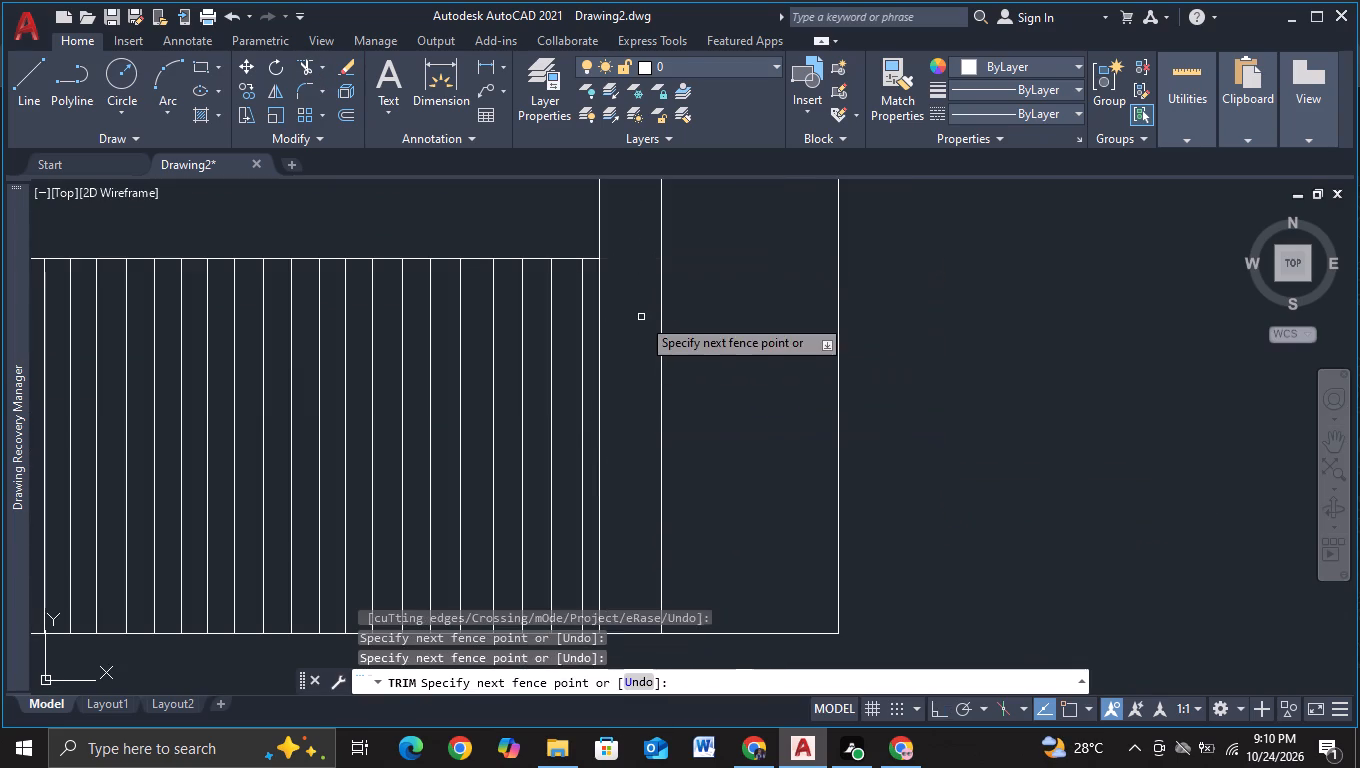
Trim the third strip's lower and upper lines between the doubled divider lines at the right bay's end.
{"action": "middle_click_drag", "start_coordinate": [641, 317], "coordinate": [696, 677]}
{"action": "left_click", "coordinate": [692, 250]}
{"action": "left_click", "coordinate": [700, 325]}
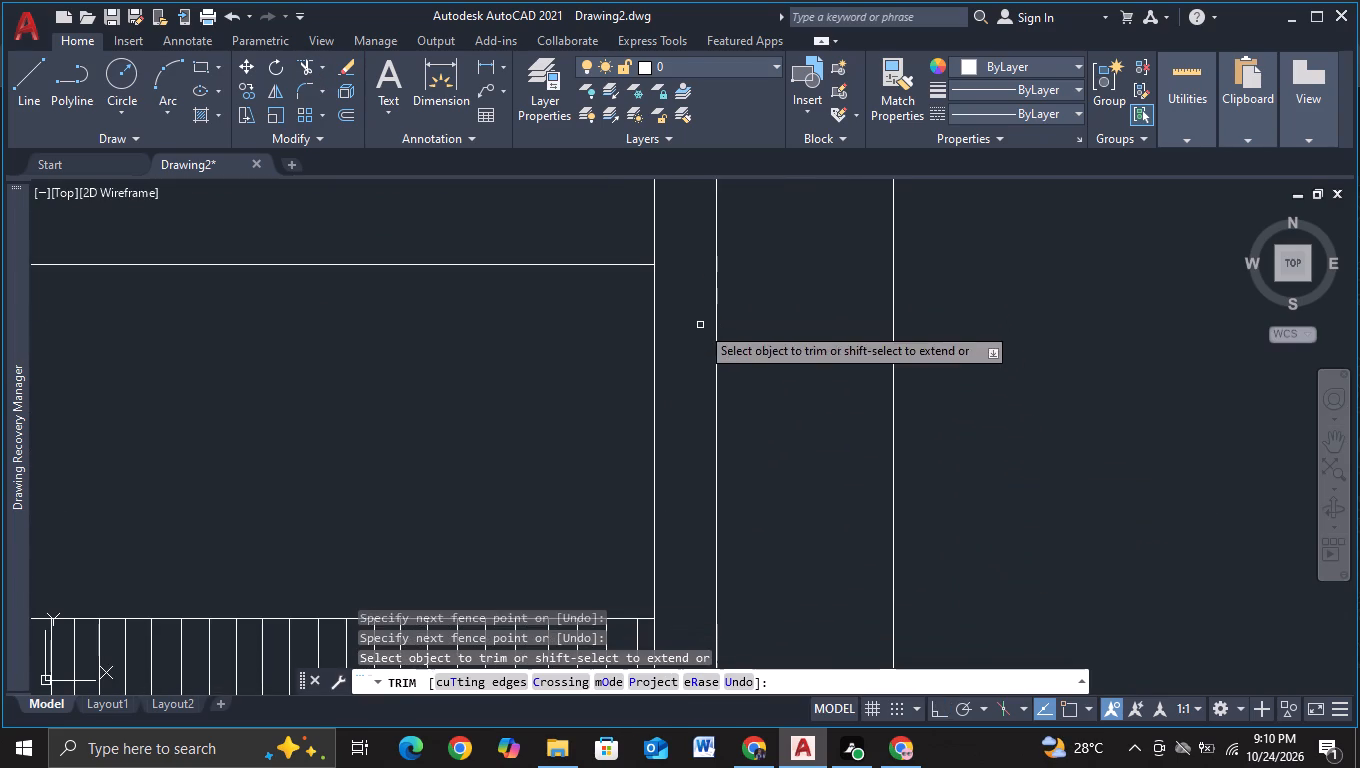
{"action": "scroll", "coordinate": [740, 352], "scroll_direction": "down", "scroll_amount": 3}
{"action": "middle_click_drag", "start_coordinate": [754, 303], "coordinate": [761, 530]}
{"action": "scroll", "coordinate": [761, 525], "scroll_direction": "up", "scroll_amount": 2}
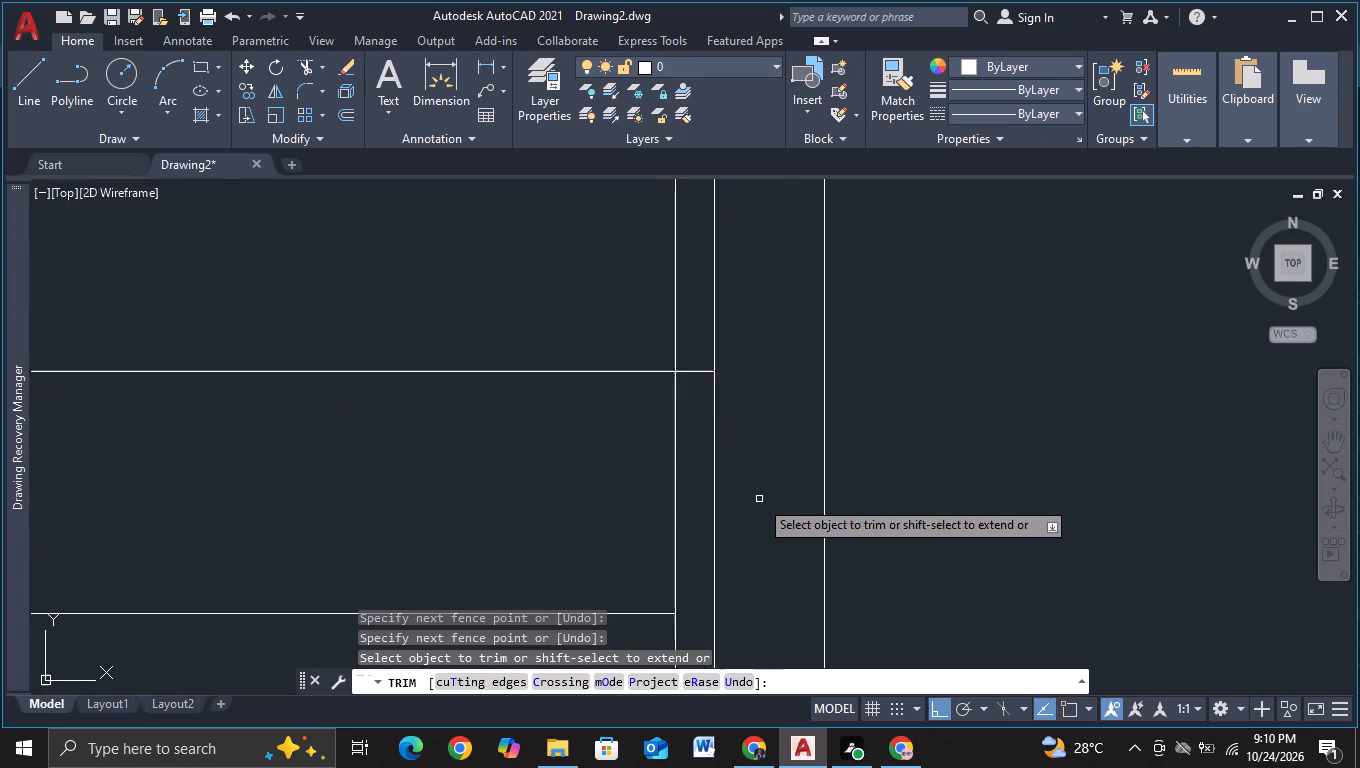
{"action": "left_click", "coordinate": [684, 355]}
{"action": "left_click", "coordinate": [700, 413]}
Trim the second strip's lower and upper lines and the top strip's lower line between the right-end divider lines.
{"action": "middle_click_drag", "start_coordinate": [758, 347], "coordinate": [762, 664]}
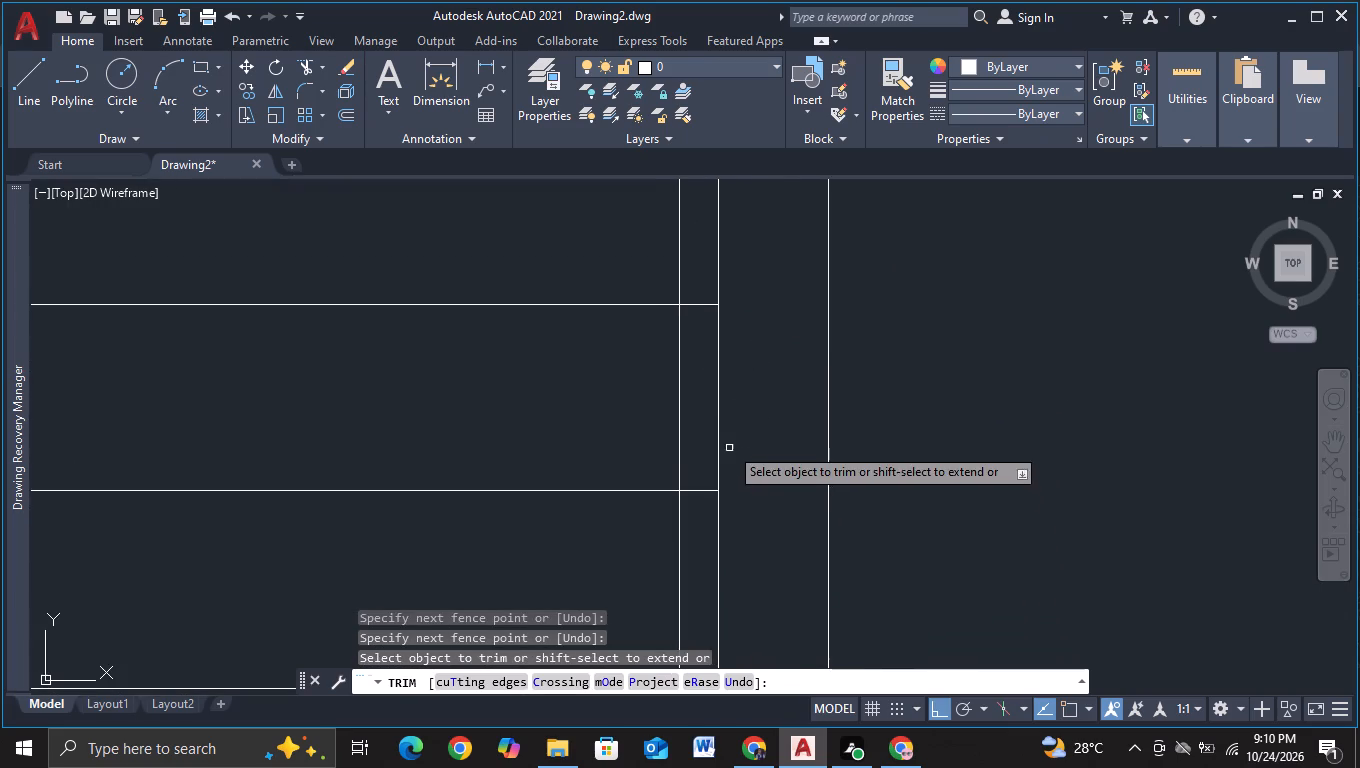
{"action": "left_click", "coordinate": [693, 457]}
{"action": "left_click", "coordinate": [698, 531]}
{"action": "left_click", "coordinate": [699, 275]}
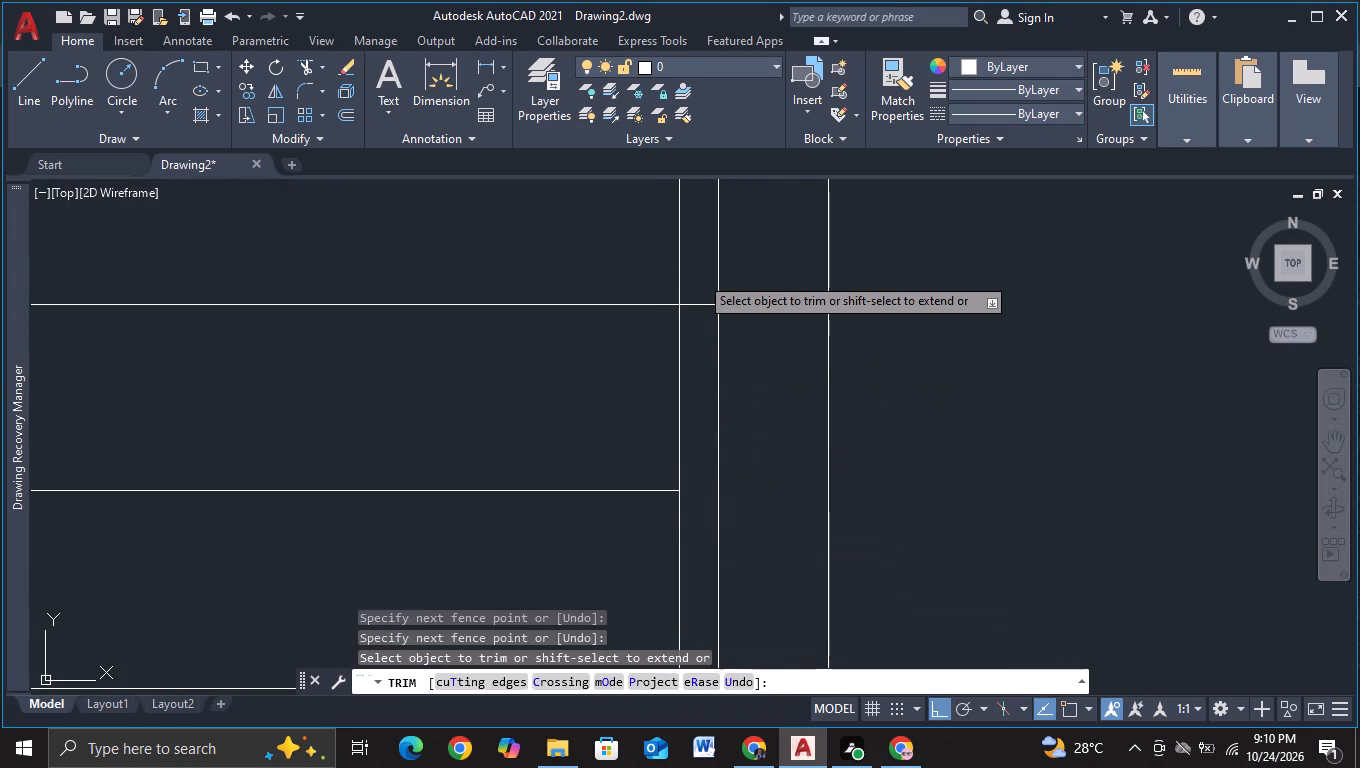
{"action": "left_click", "coordinate": [703, 333]}
{"action": "middle_click_drag", "start_coordinate": [761, 298], "coordinate": [758, 598]}
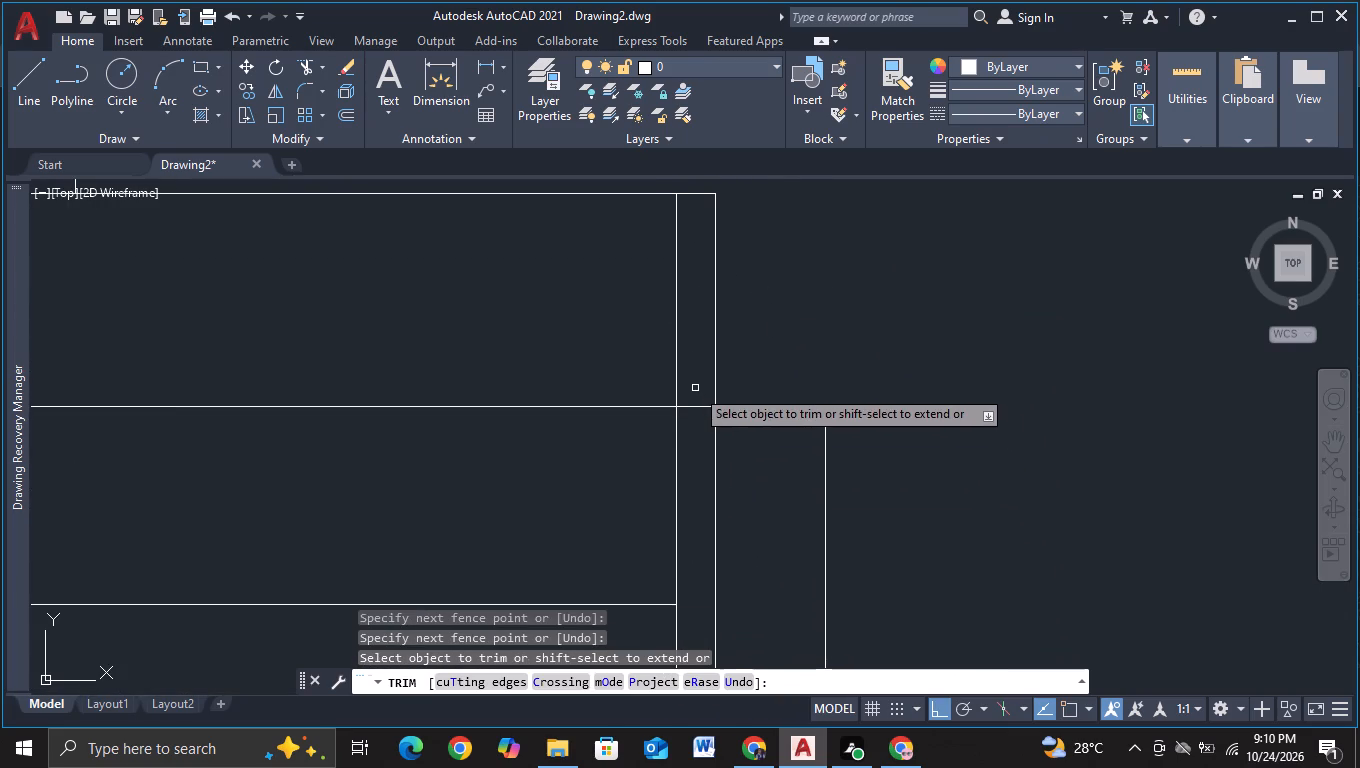
{"action": "left_click", "coordinate": [695, 388]}
{"action": "left_click", "coordinate": [694, 432]}
{"action": "scroll", "coordinate": [734, 429], "scroll_direction": "down", "scroll_amount": 2}
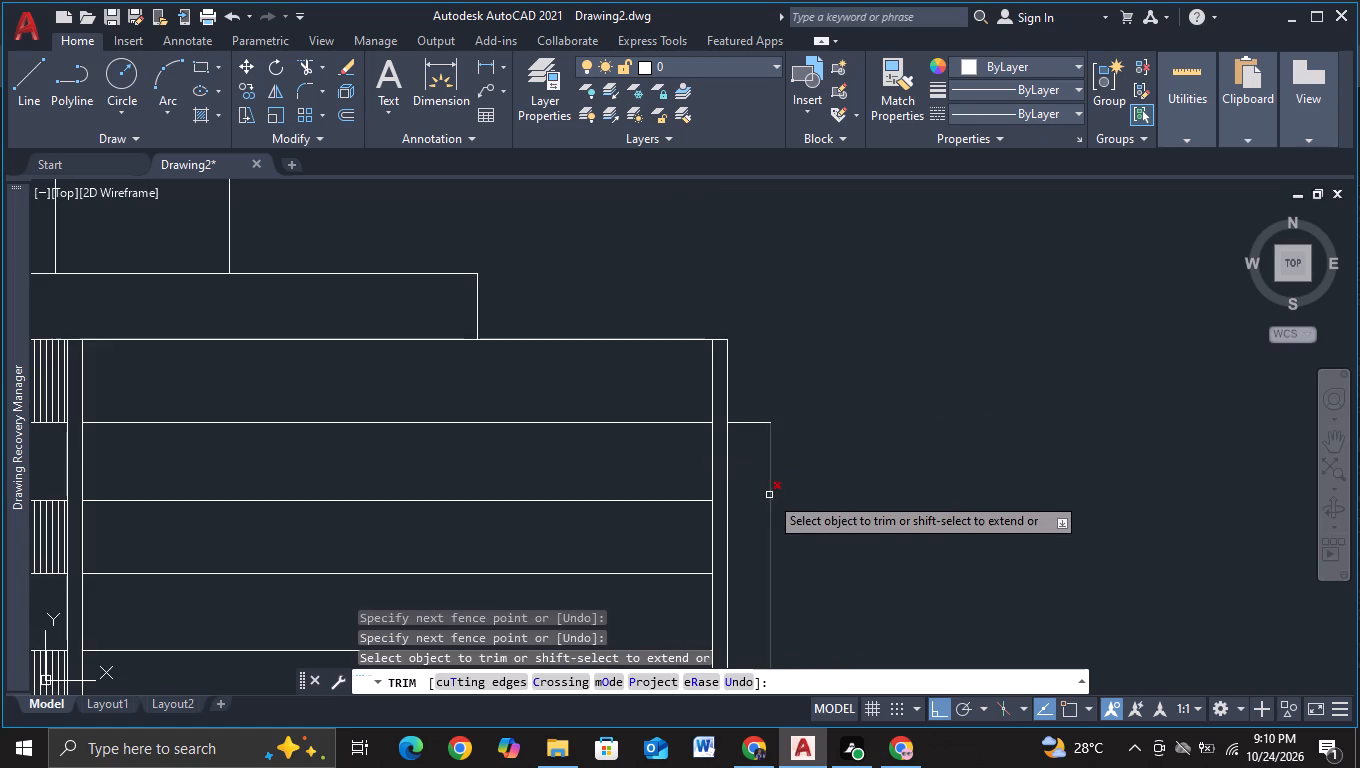
Copy the outer divider line at the right bay's end about 0.15 units to the right.
{"action": "scroll", "coordinate": [770, 495], "scroll_direction": "down", "scroll_amount": 2}
{"action": "middle_click_drag", "start_coordinate": [869, 587], "coordinate": [833, 432]}
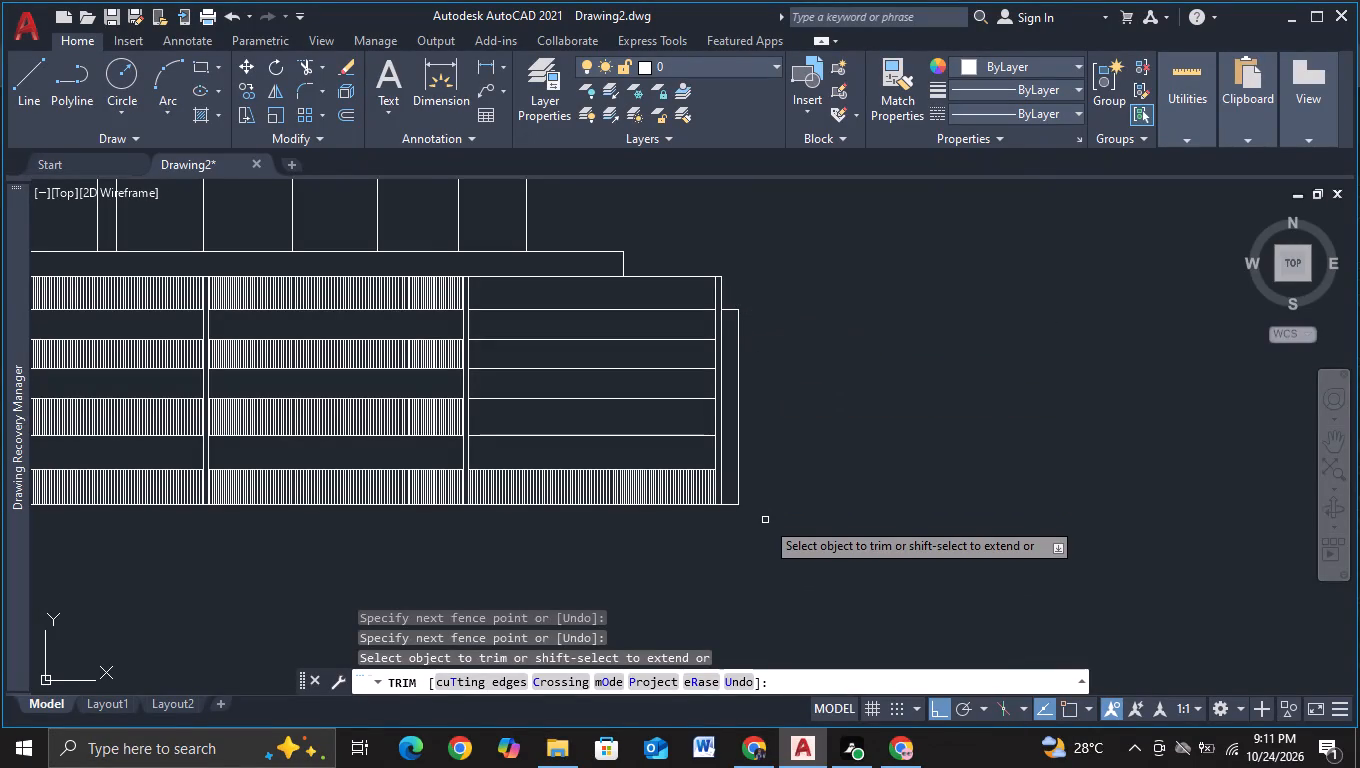
{"action": "scroll", "coordinate": [765, 520], "scroll_direction": "up", "scroll_amount": 1}
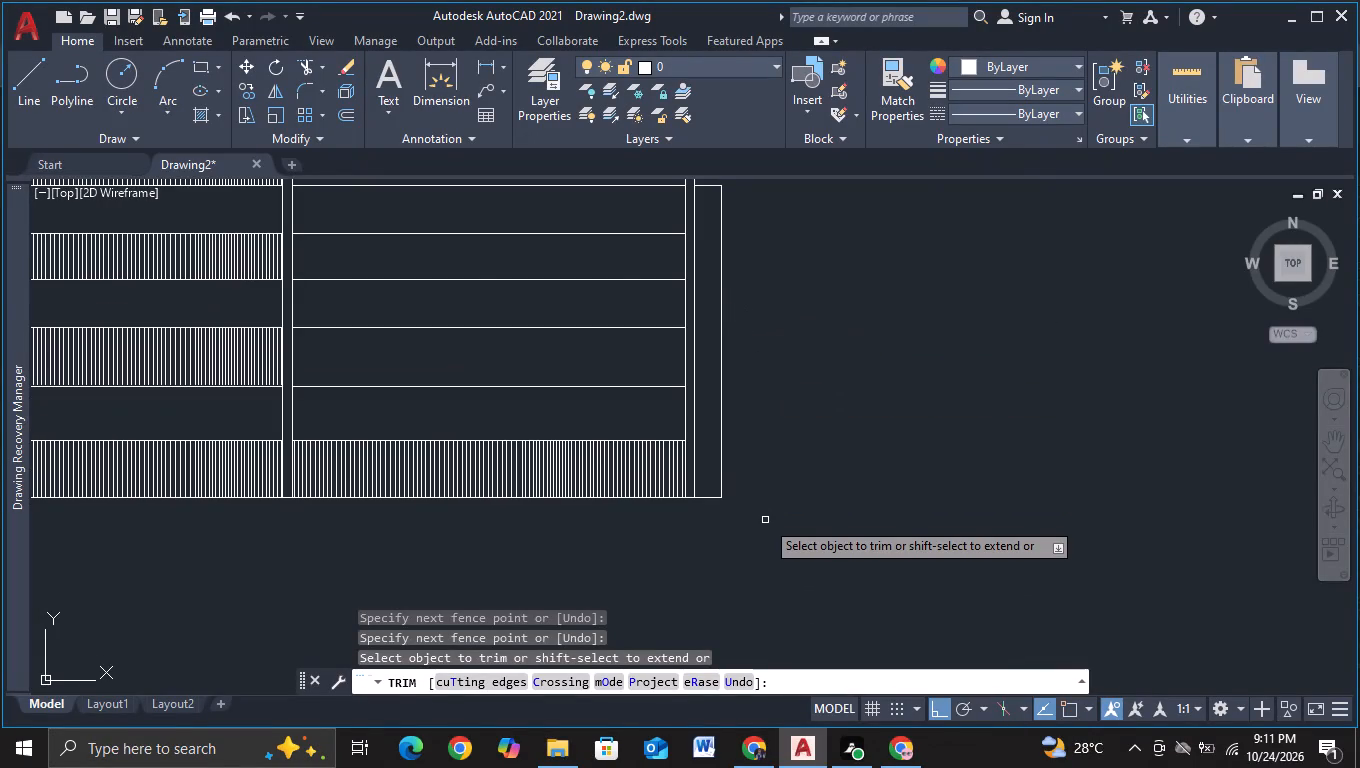
{"action": "scroll", "coordinate": [765, 520], "scroll_direction": "down", "scroll_amount": 2}
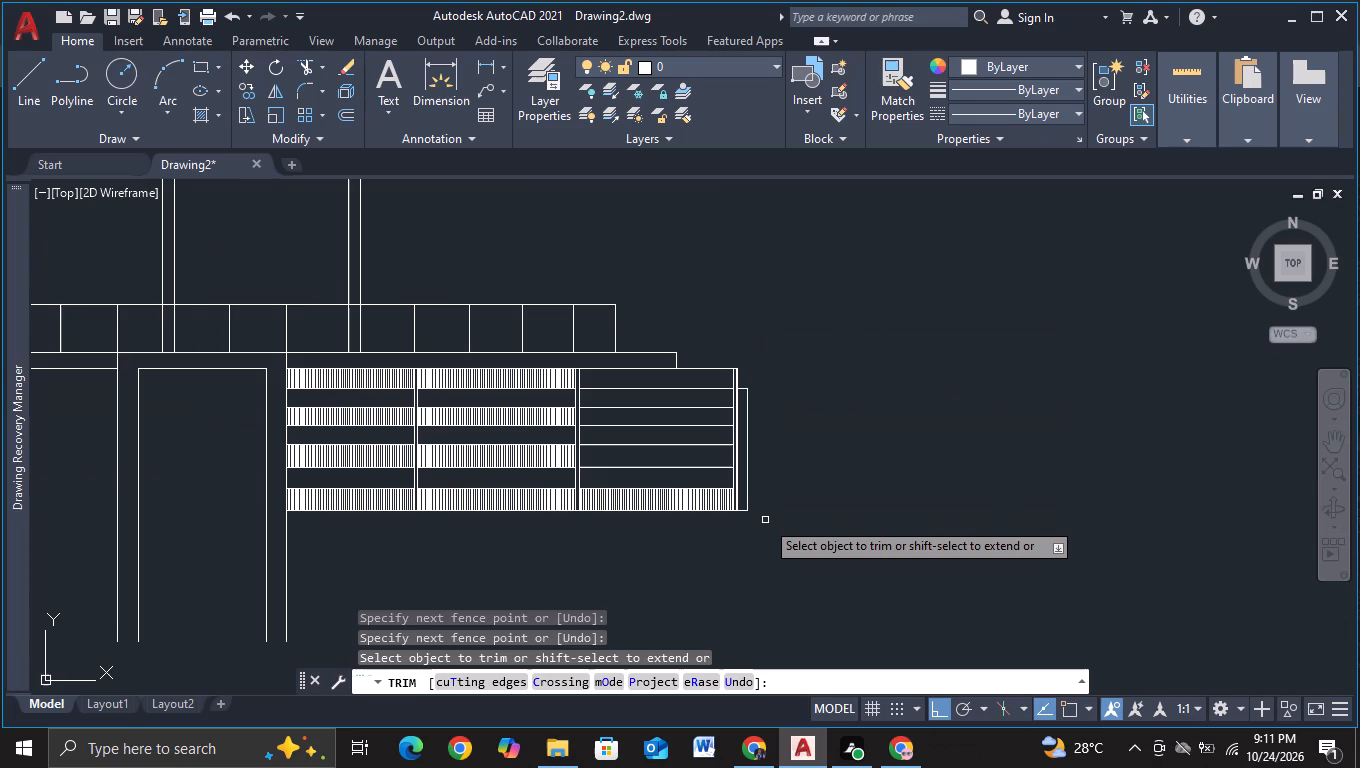
{"action": "scroll", "coordinate": [735, 472], "scroll_direction": "up", "scroll_amount": 2}
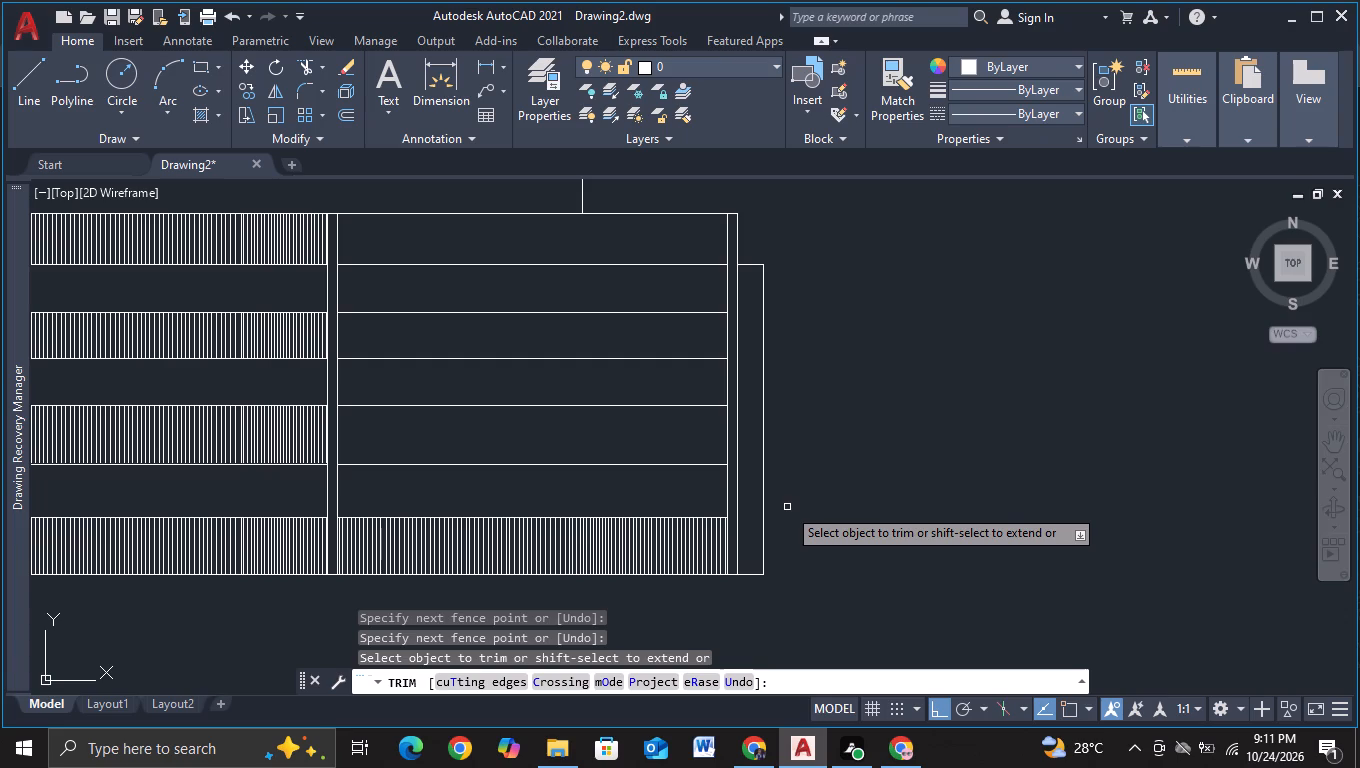
{"action": "key", "text": "Escape"}
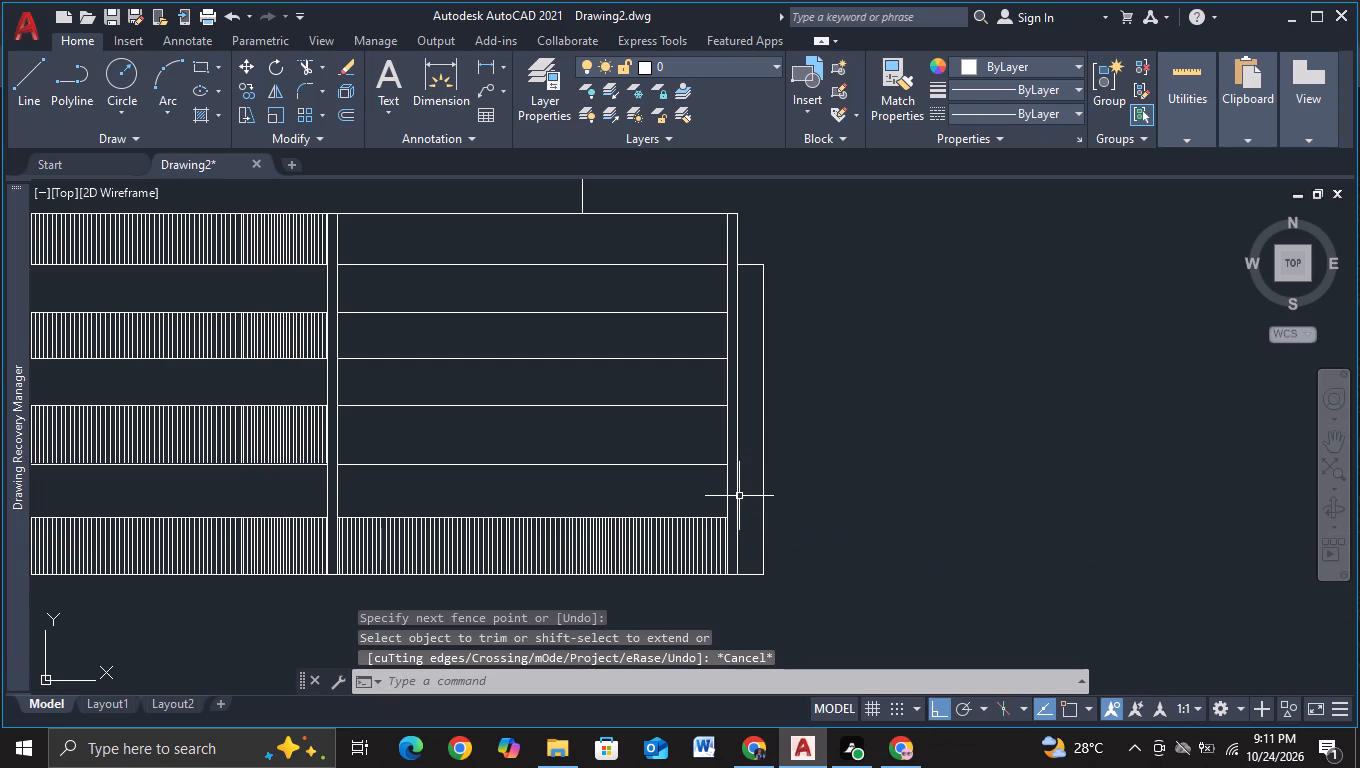
{"action": "left_click", "coordinate": [738, 498]}
{"action": "key", "text": "c"}
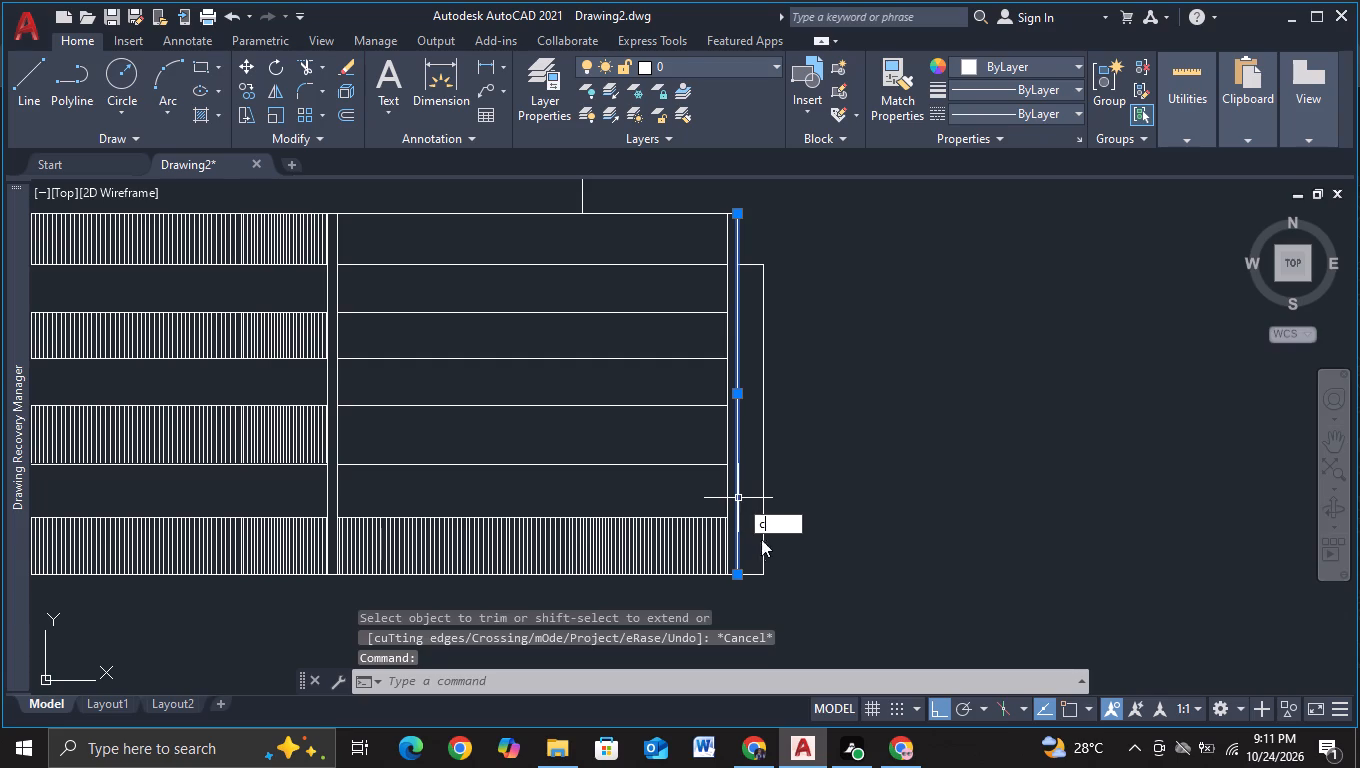
{"action": "left_click", "coordinate": [775, 561]}
{"action": "left_click", "coordinate": [832, 525]}
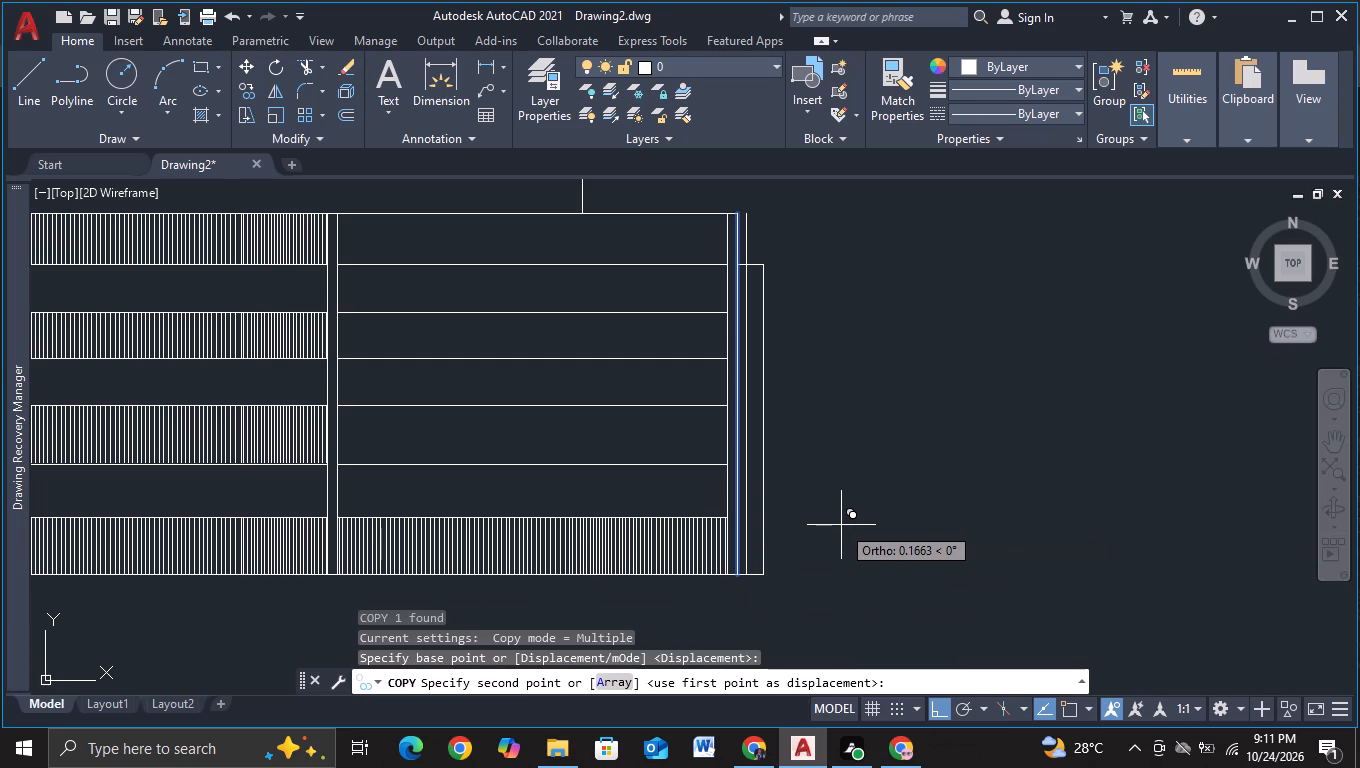
{"action": "left_click", "coordinate": [840, 526]}
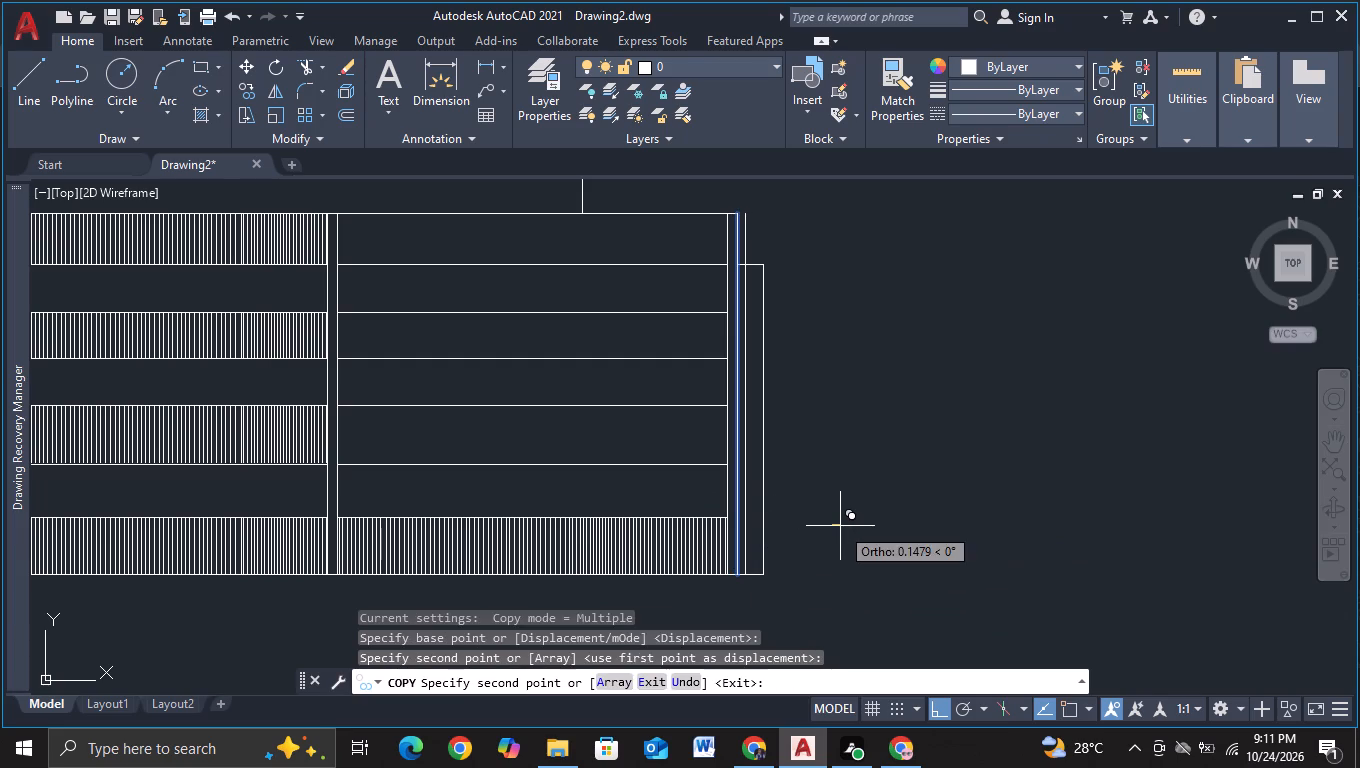
{"action": "key", "text": "Escape"}
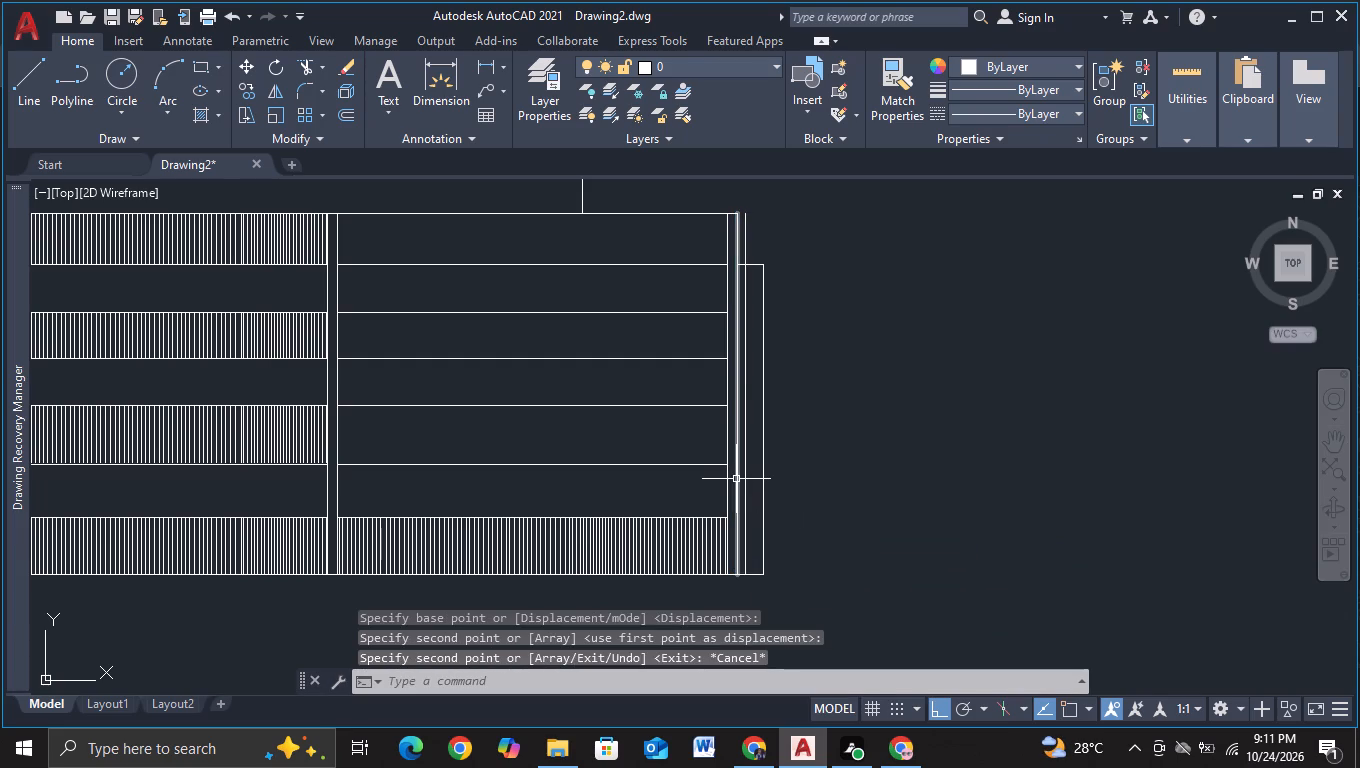
Delete the two overlapping lines at the original outer divider position on the right bay's end.
{"action": "left_click", "coordinate": [736, 479]}
{"action": "key", "text": "Delete"}
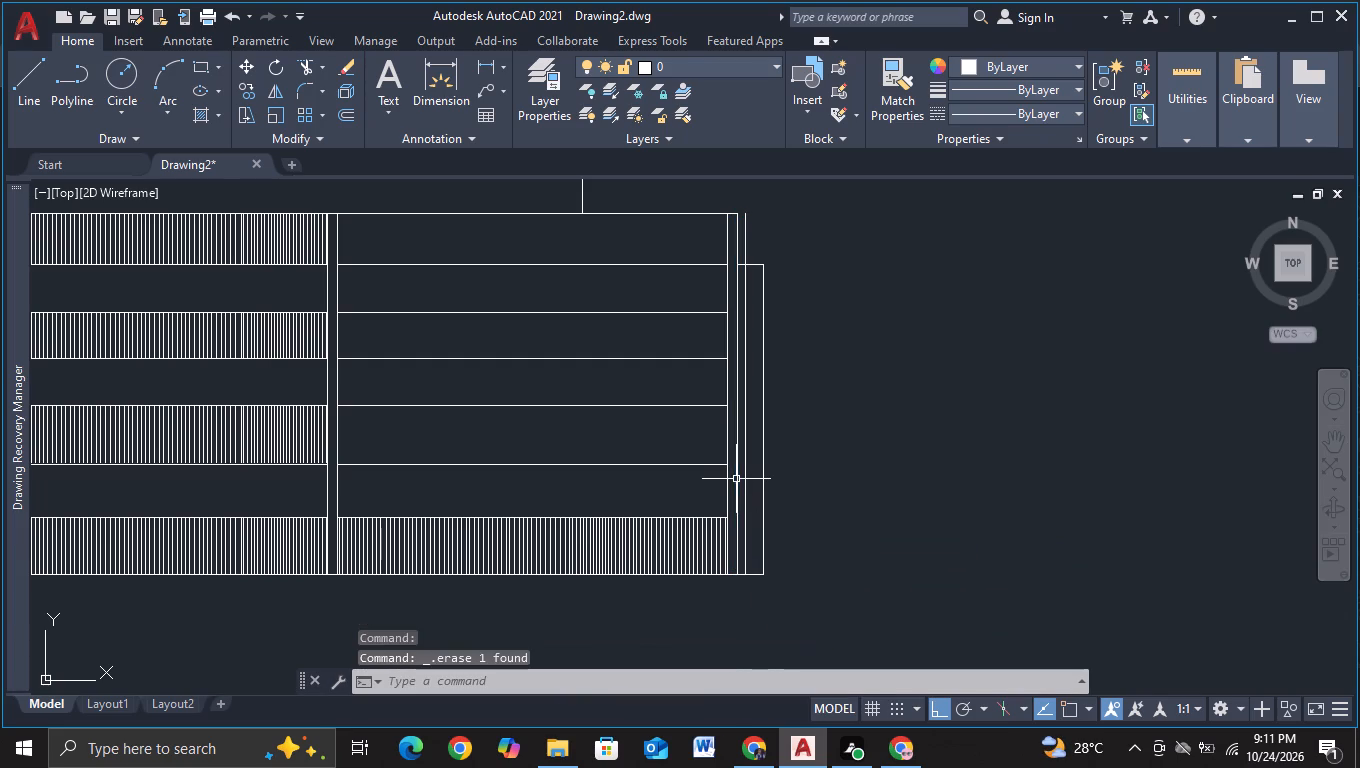
{"action": "left_click", "coordinate": [739, 438]}
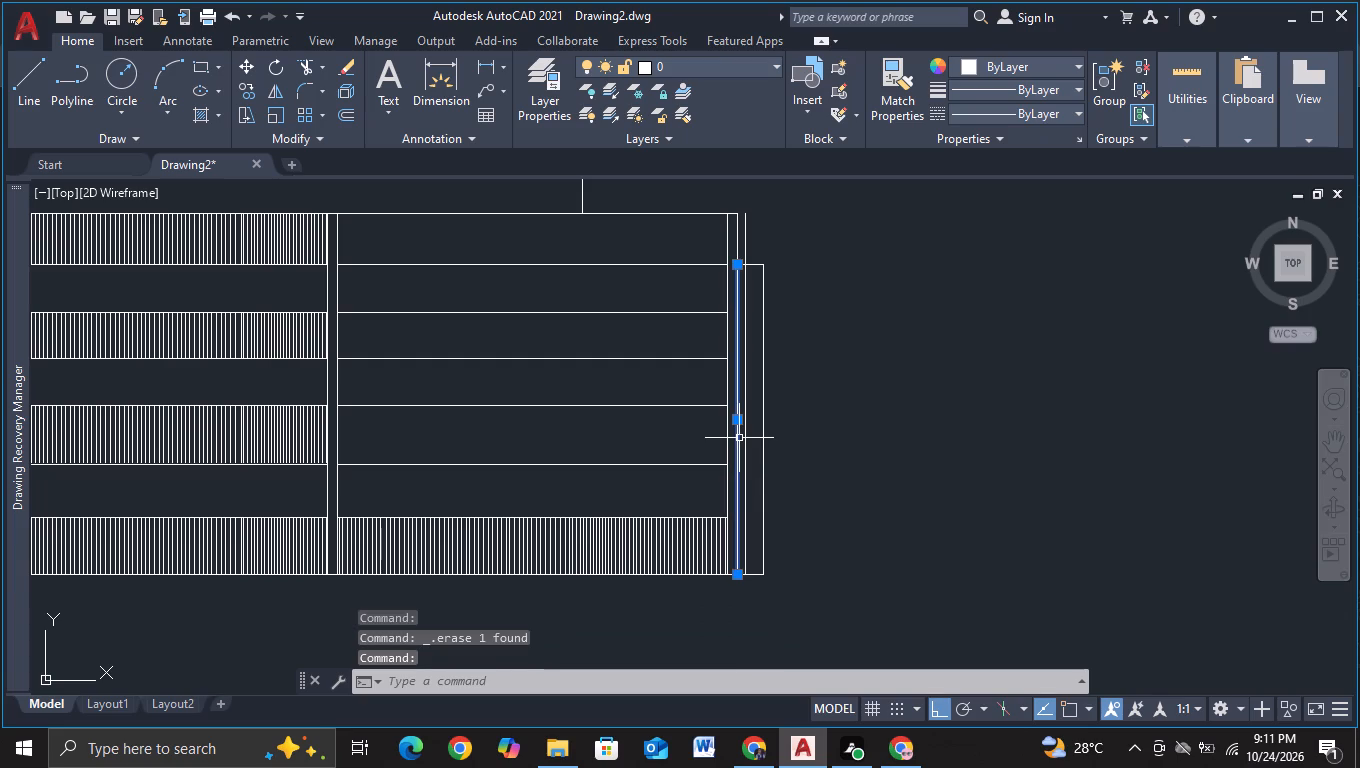
{"action": "key", "text": "Delete"}
Draw a short horizontal line with object snap from the copied divider's top back to the block's top edge.
{"action": "scroll", "coordinate": [758, 285], "scroll_direction": "up", "scroll_amount": 2}
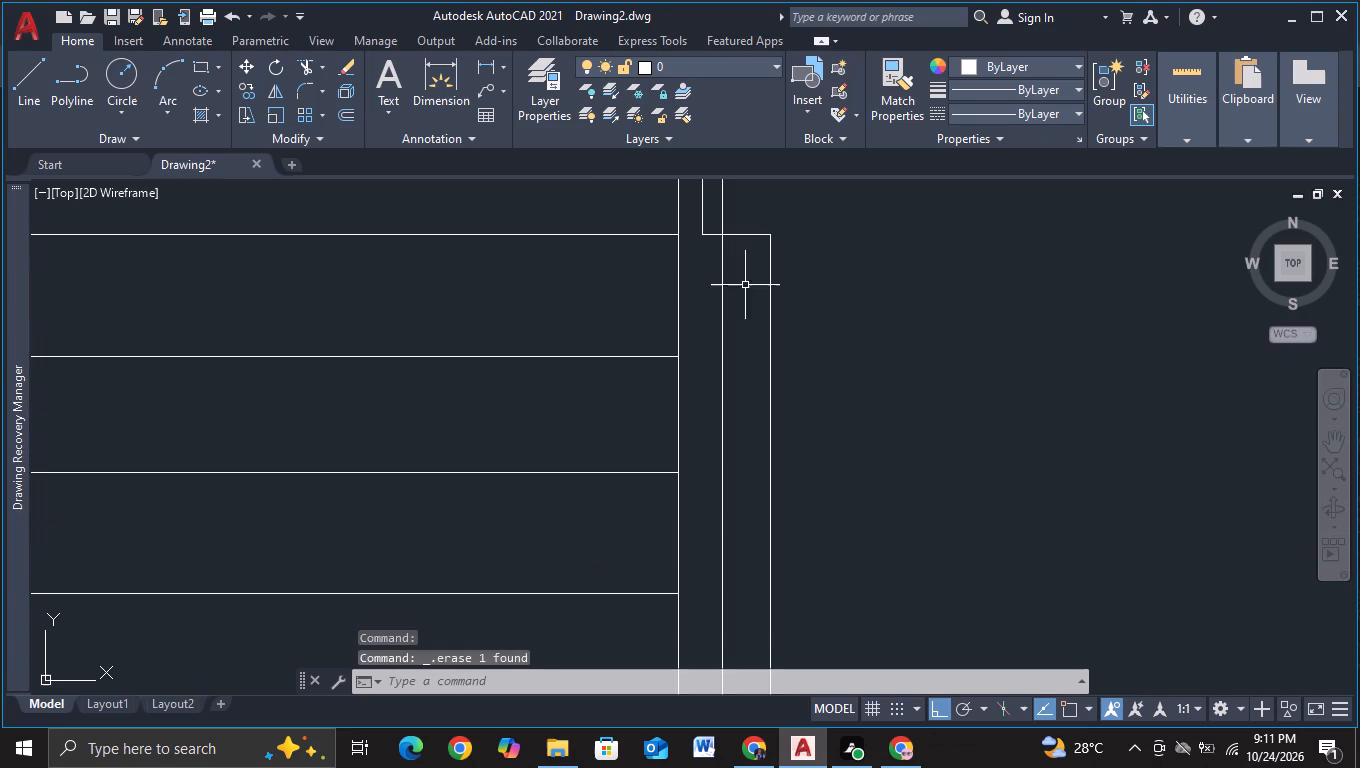
{"action": "middle_click_drag", "start_coordinate": [745, 286], "coordinate": [732, 413]}
{"action": "left_click", "coordinate": [23, 96]}
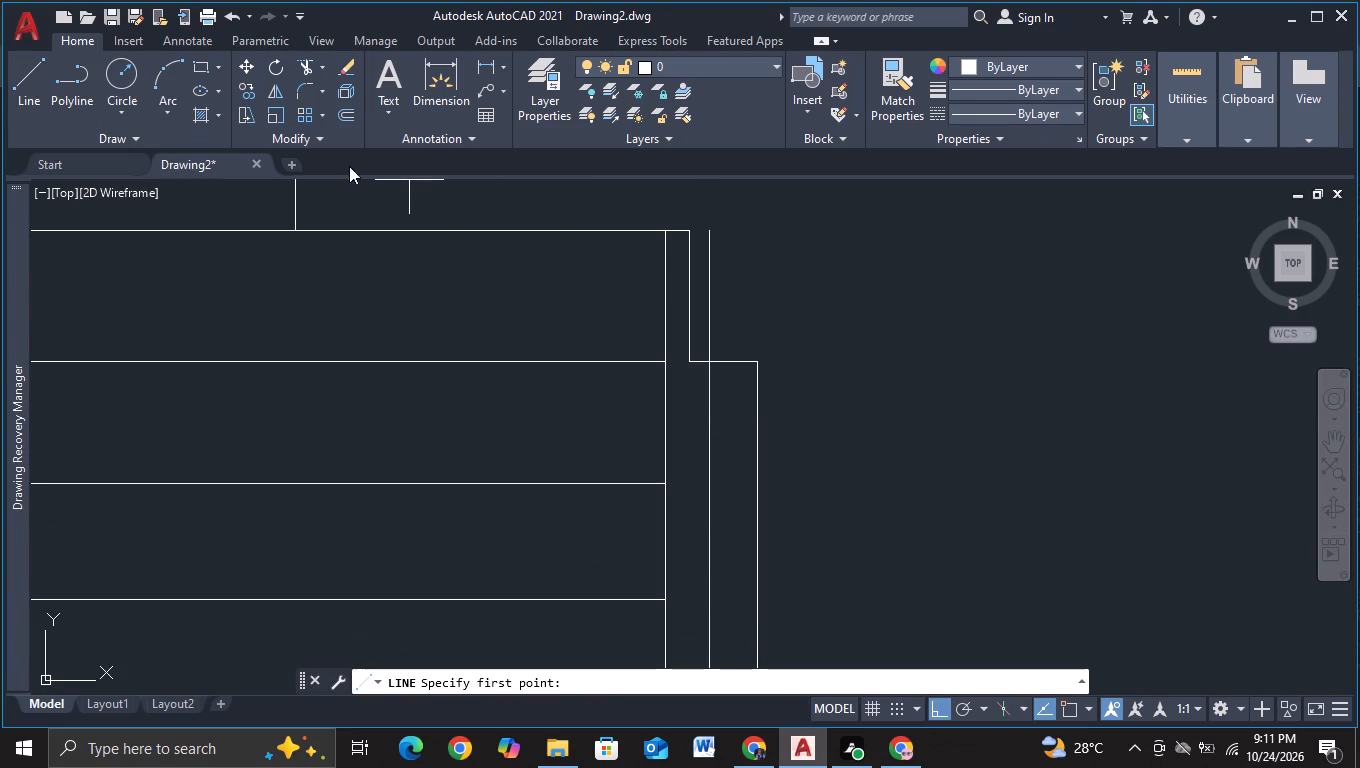
{"action": "key", "text": "F3"}
{"action": "left_click", "coordinate": [703, 230]}
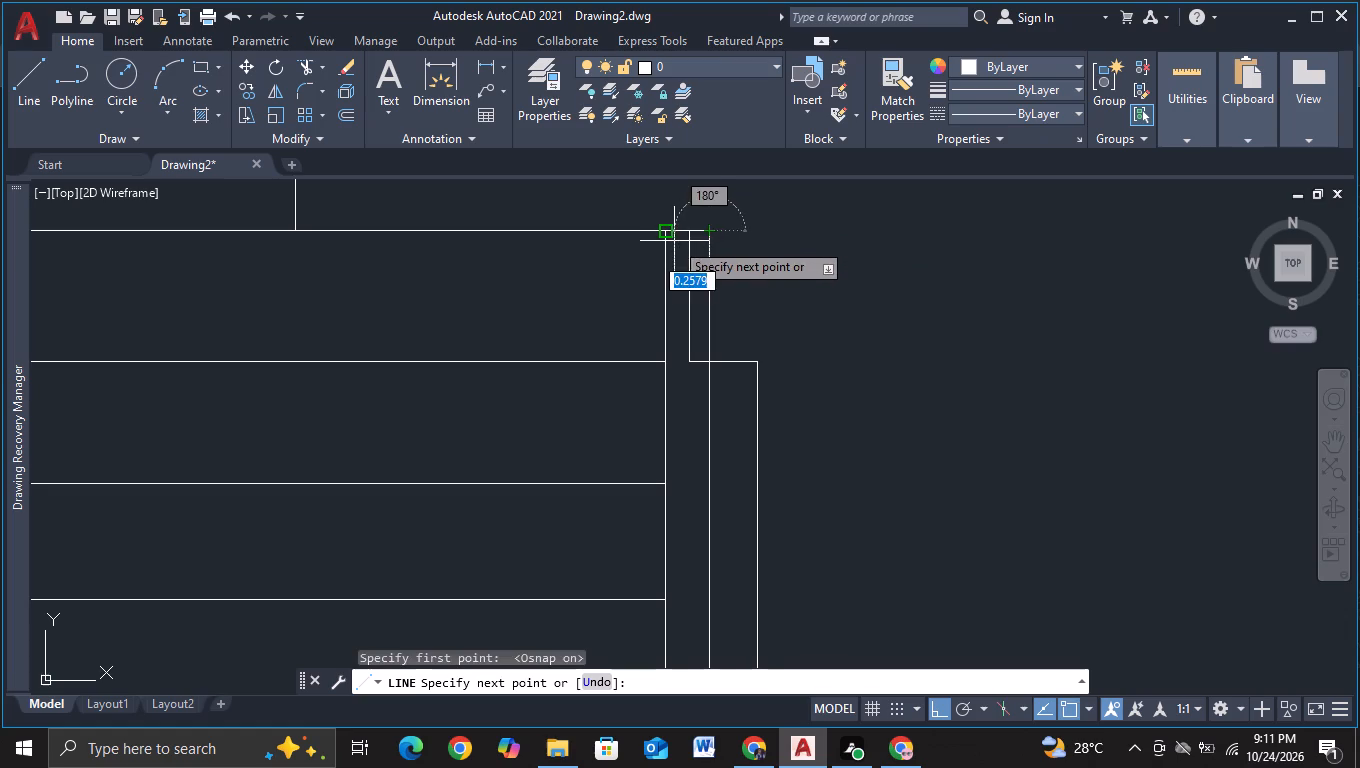
{"action": "left_click", "coordinate": [685, 232]}
{"action": "key", "text": "Escape"}
Trim the leftover upper vertical line and the short horizontal piece of the end block between the right-end divider lines.
{"action": "left_click", "coordinate": [310, 65]}
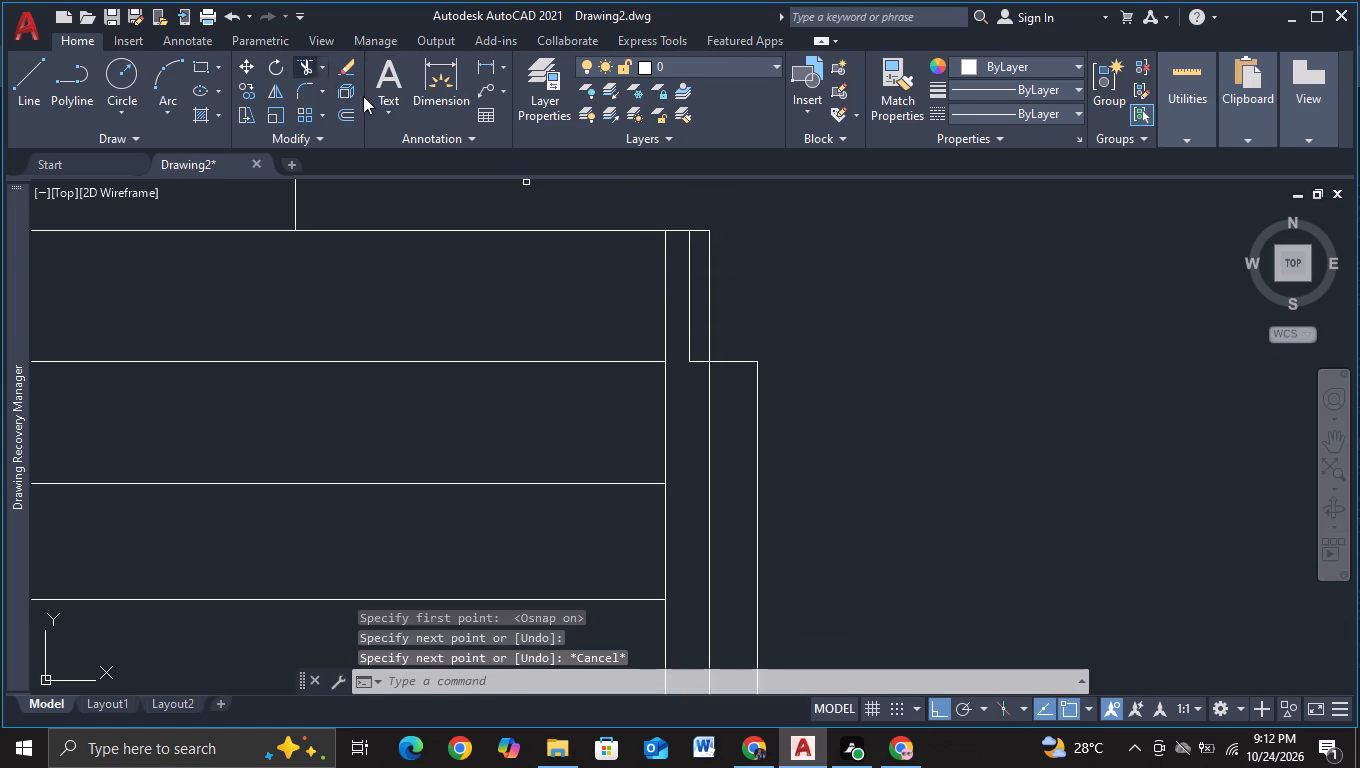
{"action": "left_click", "coordinate": [690, 317]}
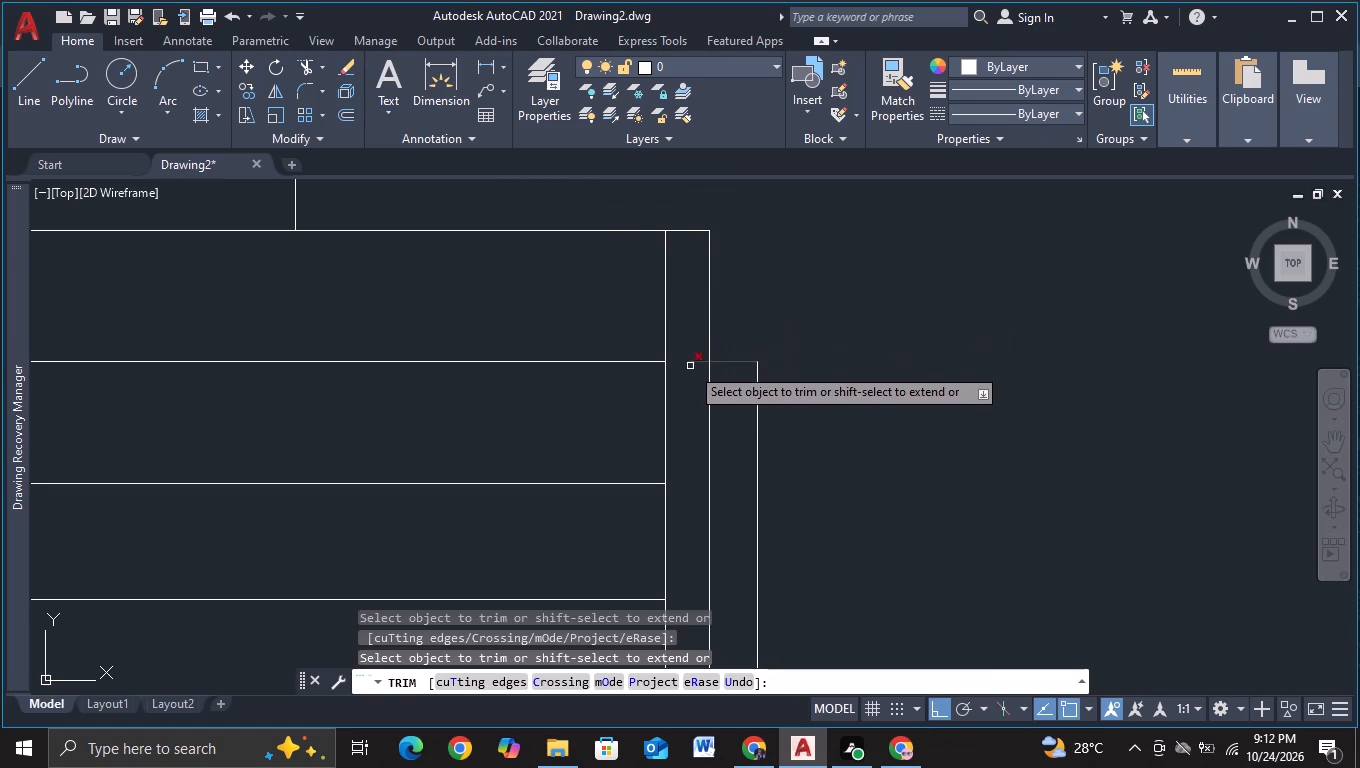
{"action": "left_click", "coordinate": [690, 366]}
{"action": "left_click", "coordinate": [690, 353]}
{"action": "scroll", "coordinate": [686, 410], "scroll_direction": "down", "scroll_amount": 2}
{"action": "scroll", "coordinate": [851, 449], "scroll_direction": "down", "scroll_amount": 2}
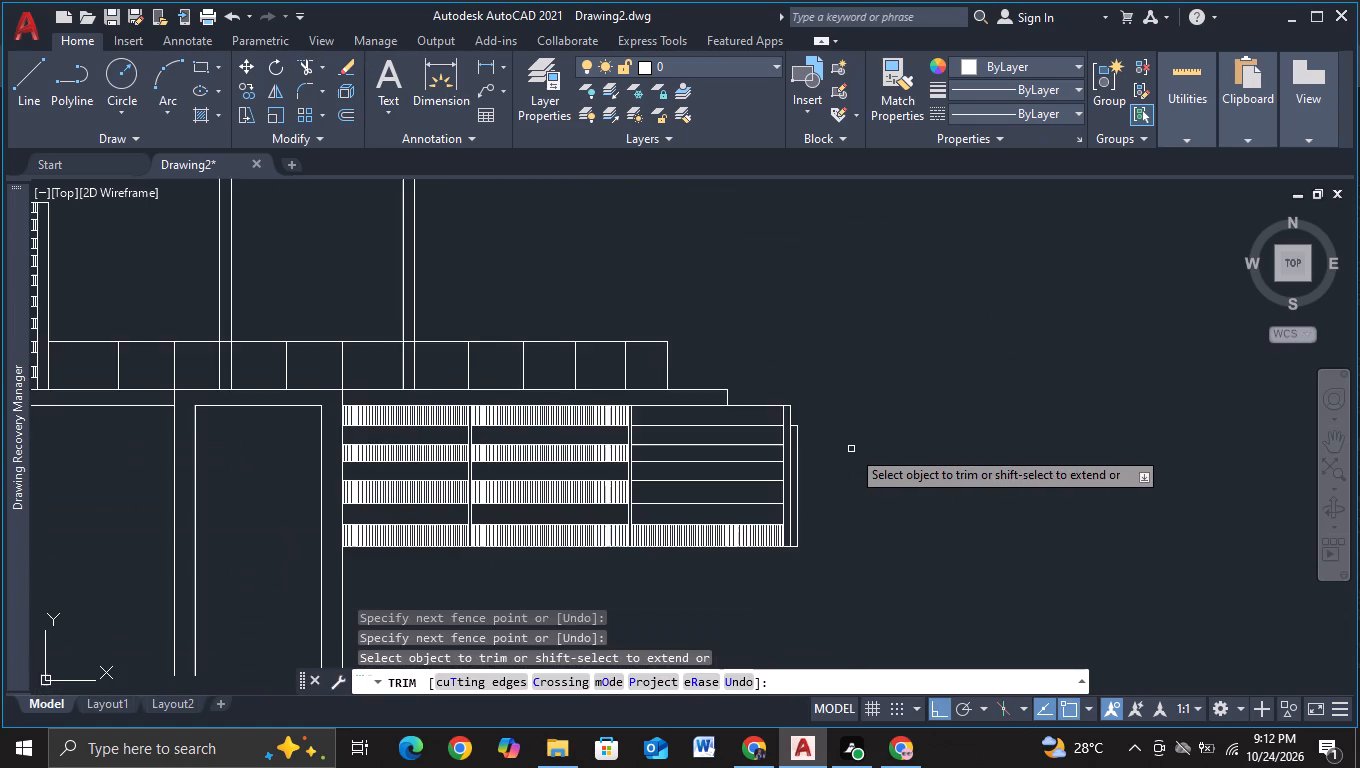
{"action": "middle_click_drag", "start_coordinate": [852, 461], "coordinate": [838, 405]}
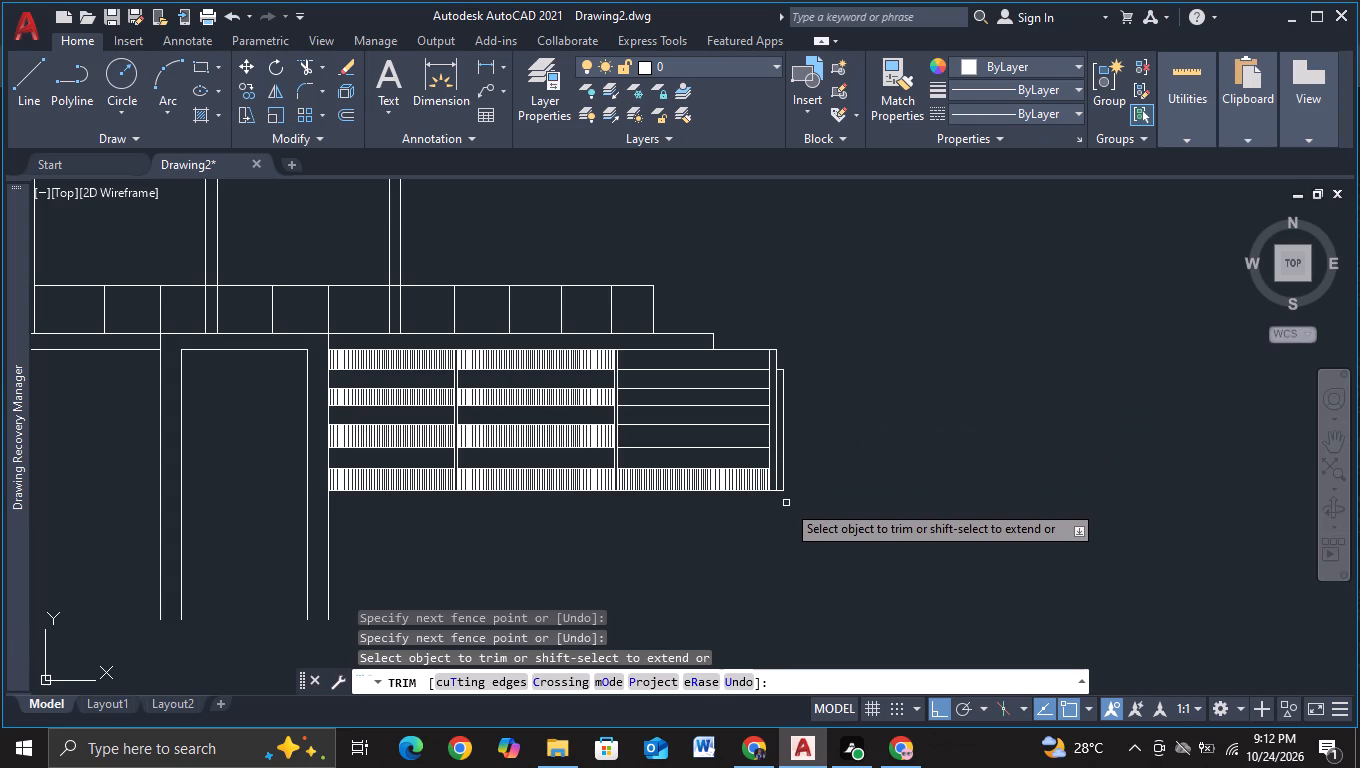
{"action": "scroll", "coordinate": [786, 503], "scroll_direction": "down", "scroll_amount": 1}
{"action": "middle_click_drag", "start_coordinate": [797, 560], "coordinate": [785, 454]}
{"action": "scroll", "coordinate": [767, 458], "scroll_direction": "up", "scroll_amount": 2}
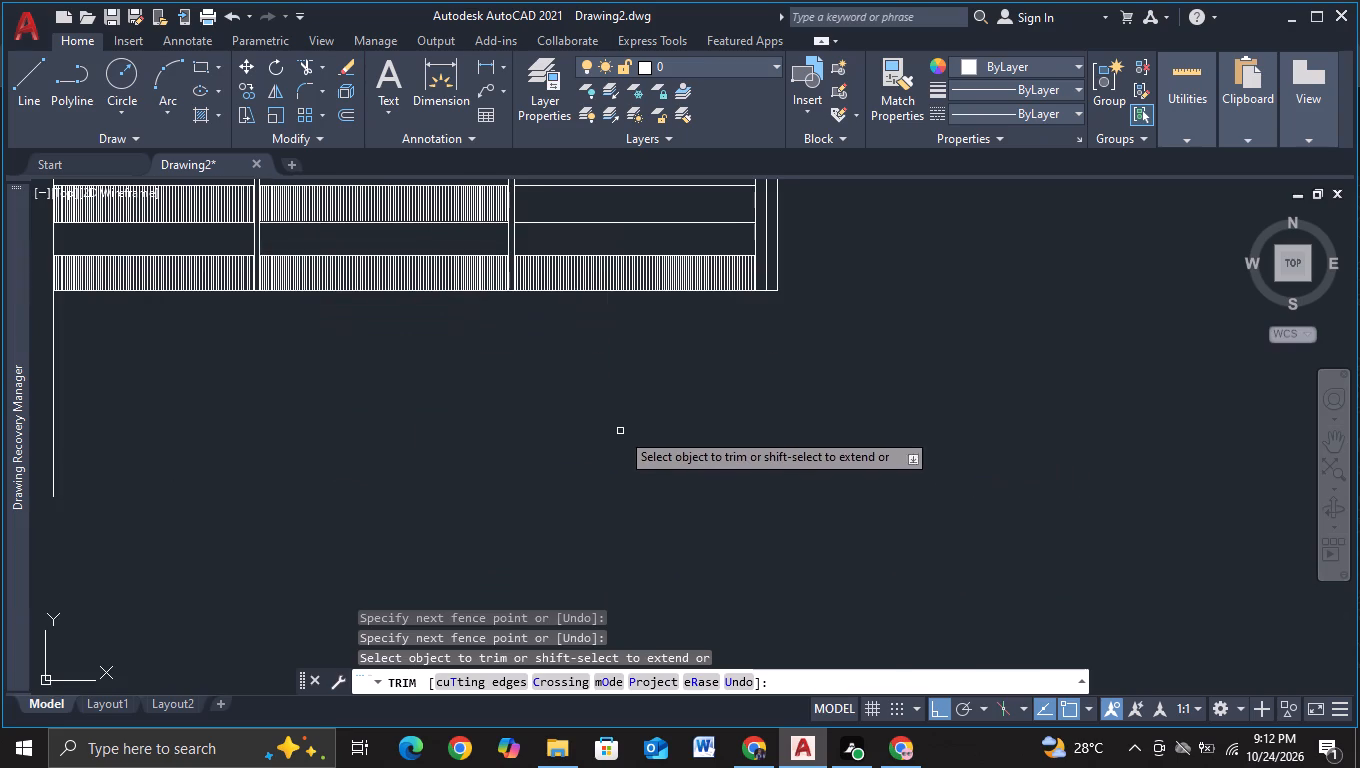
{"action": "middle_click_drag", "start_coordinate": [619, 426], "coordinate": [615, 448]}
{"action": "key", "text": "Escape"}
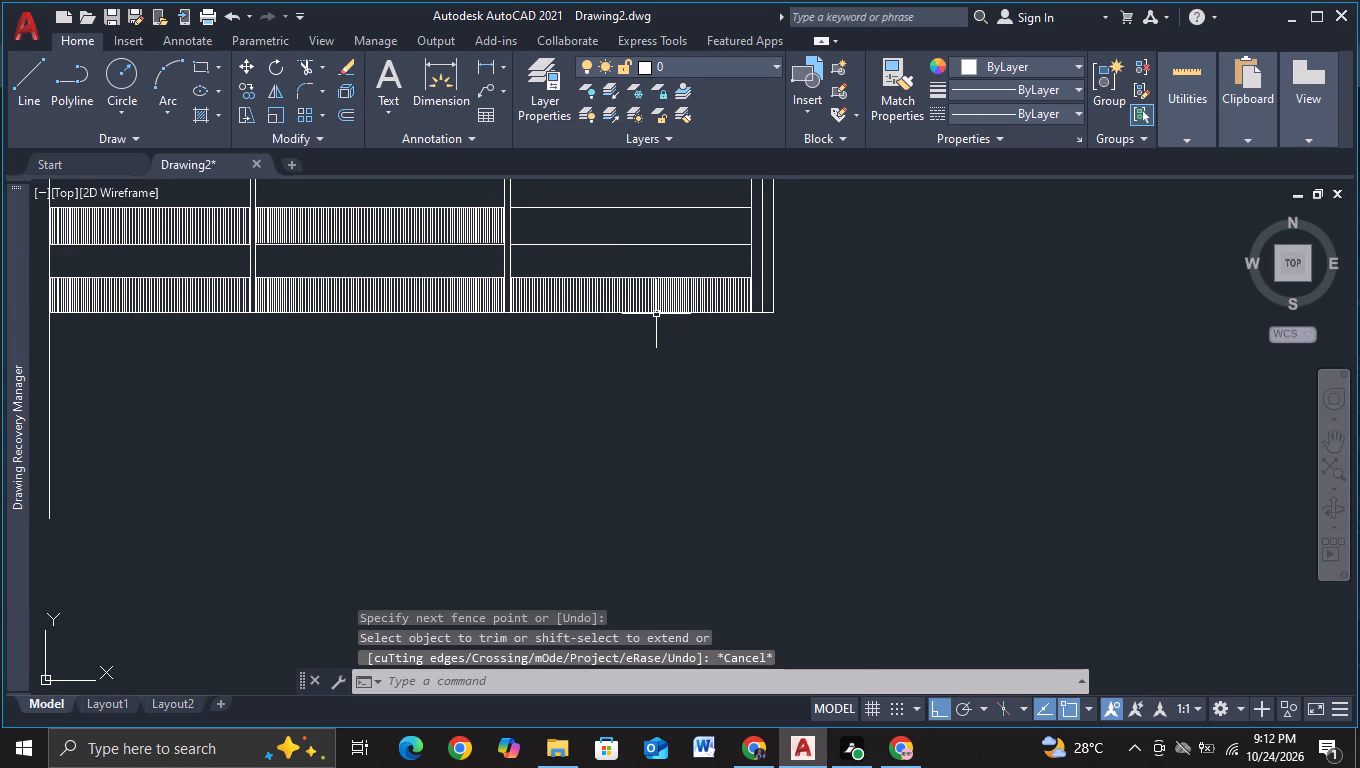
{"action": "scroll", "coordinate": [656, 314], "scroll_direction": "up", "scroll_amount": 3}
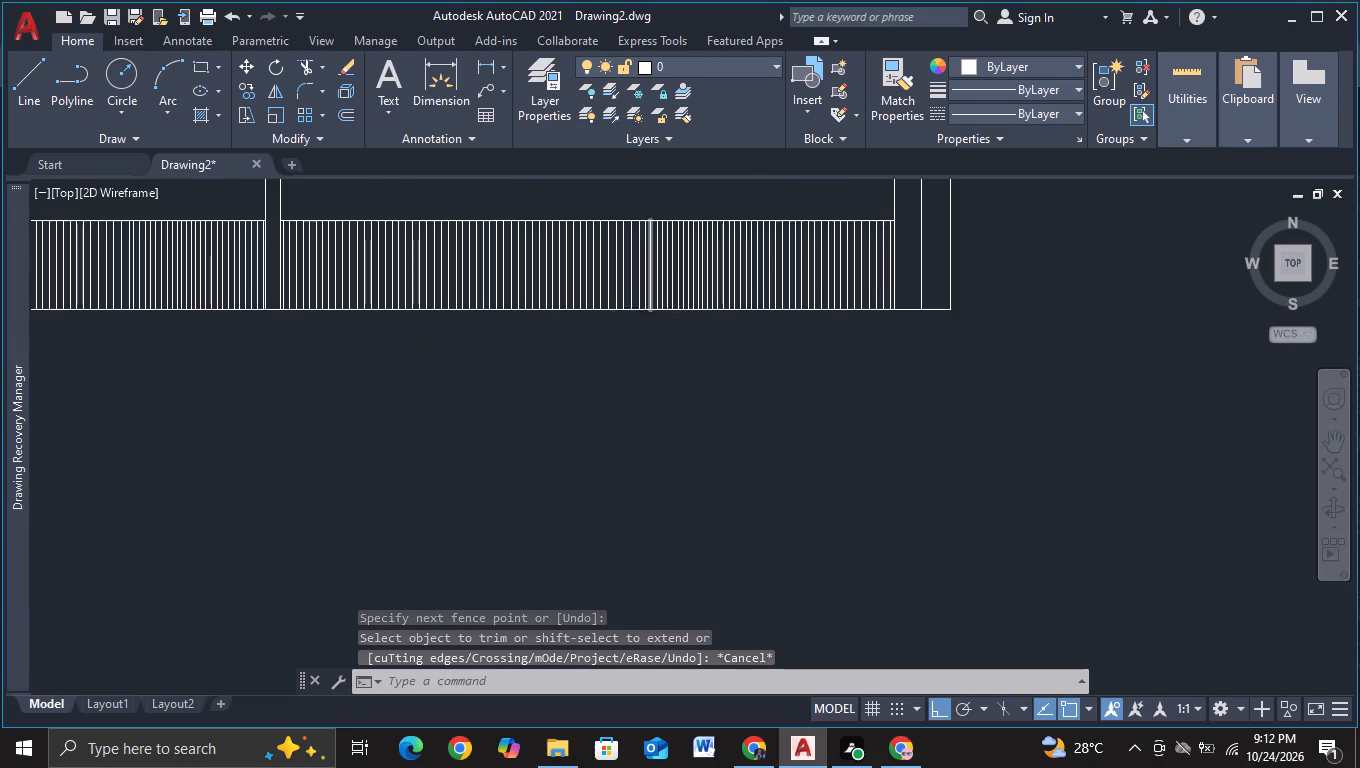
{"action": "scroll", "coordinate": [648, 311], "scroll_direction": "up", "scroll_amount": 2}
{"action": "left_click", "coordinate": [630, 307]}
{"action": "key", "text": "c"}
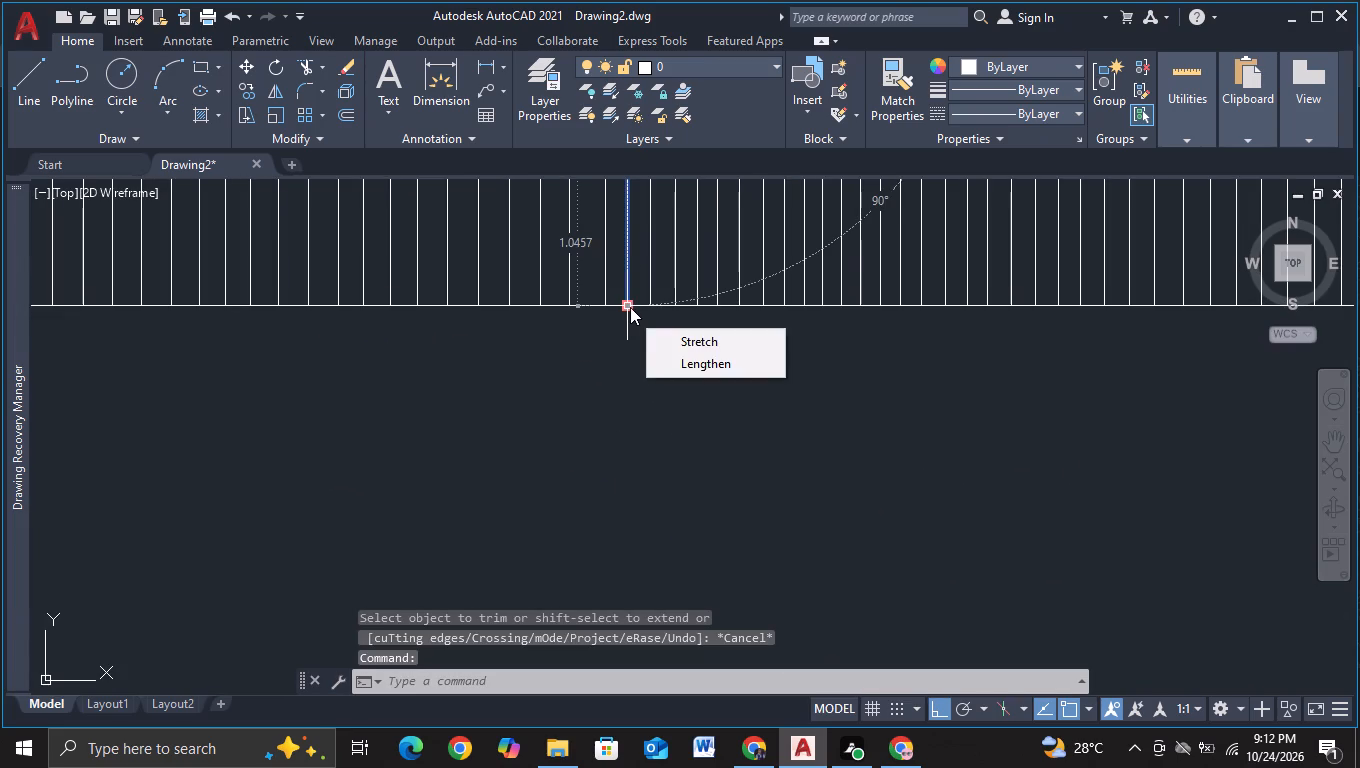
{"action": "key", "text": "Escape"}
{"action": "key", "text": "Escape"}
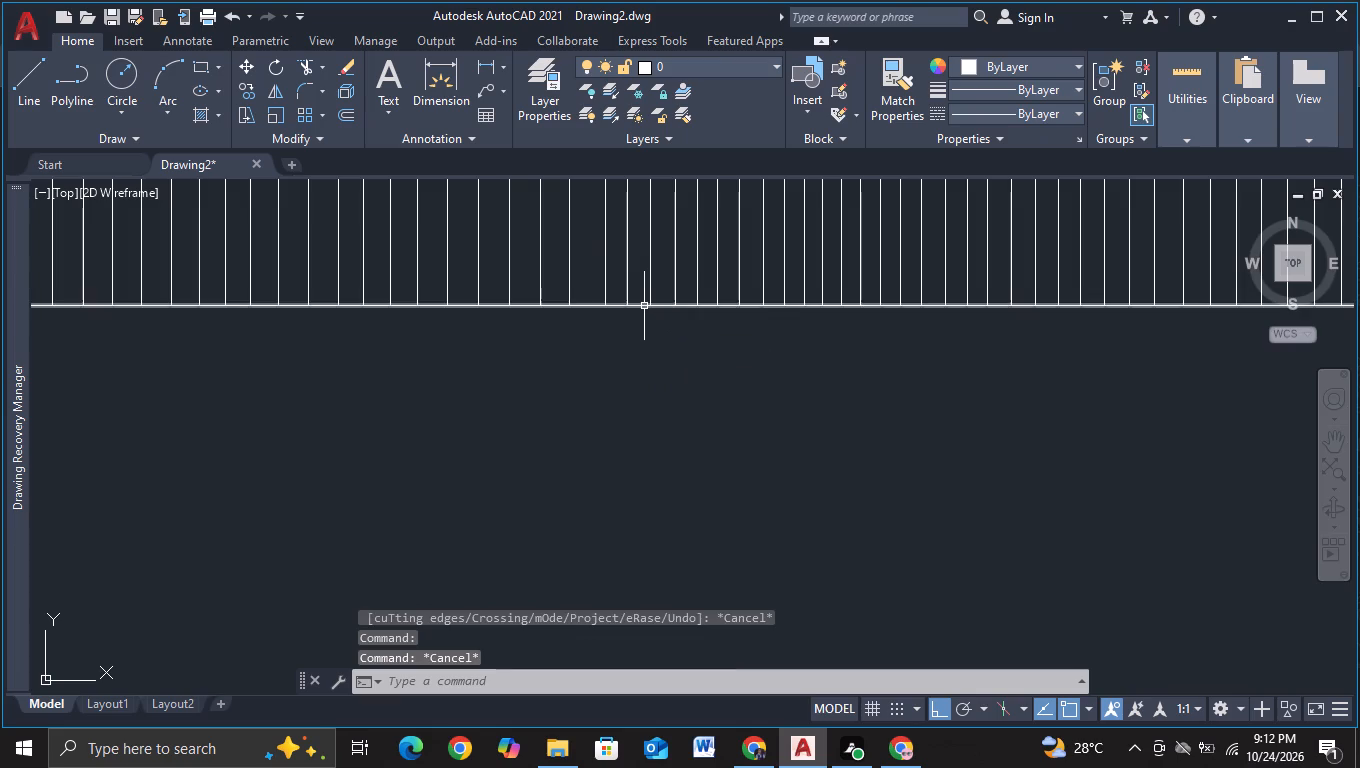
Copy the lower block's bottom edge line under the middle and right bays about 0.06 units downward.
{"action": "left_click", "coordinate": [644, 305]}
{"action": "key", "text": "c"}
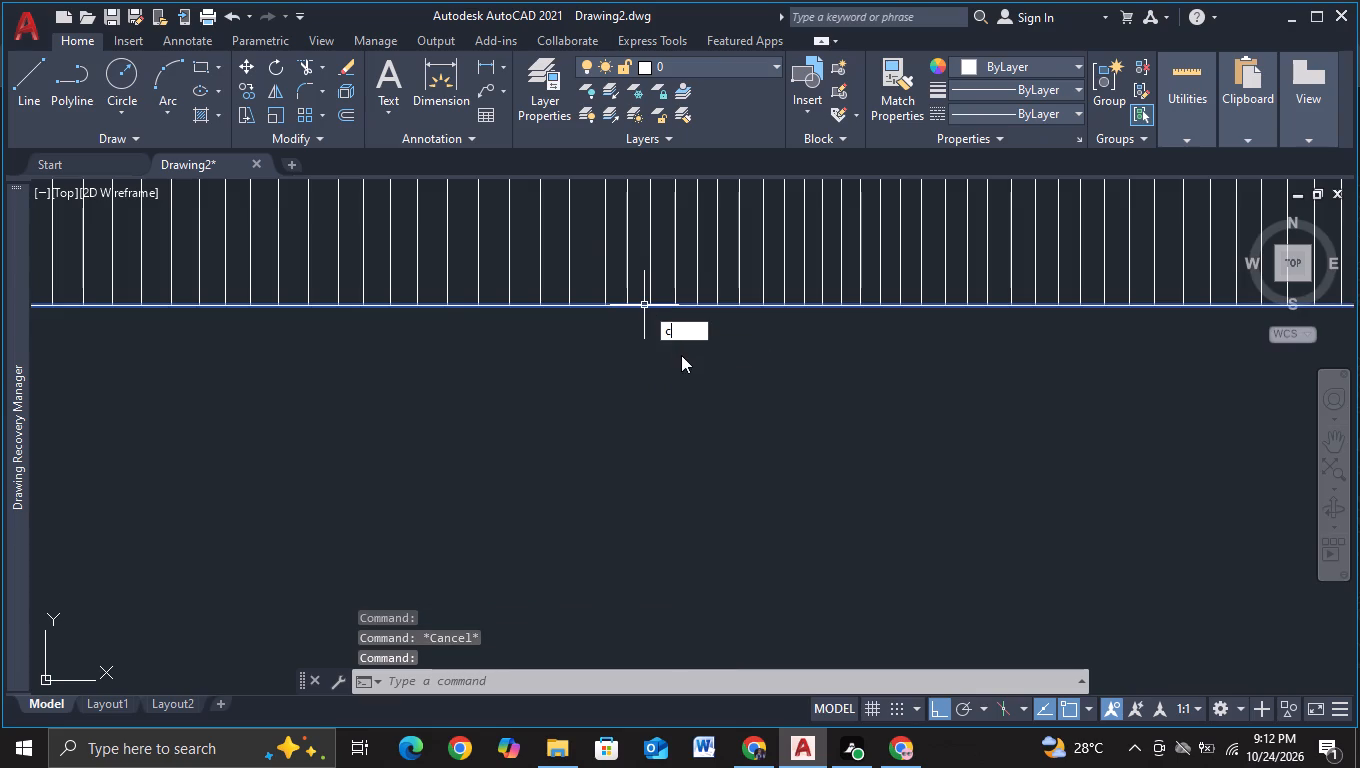
{"action": "double_click", "coordinate": [685, 363]}
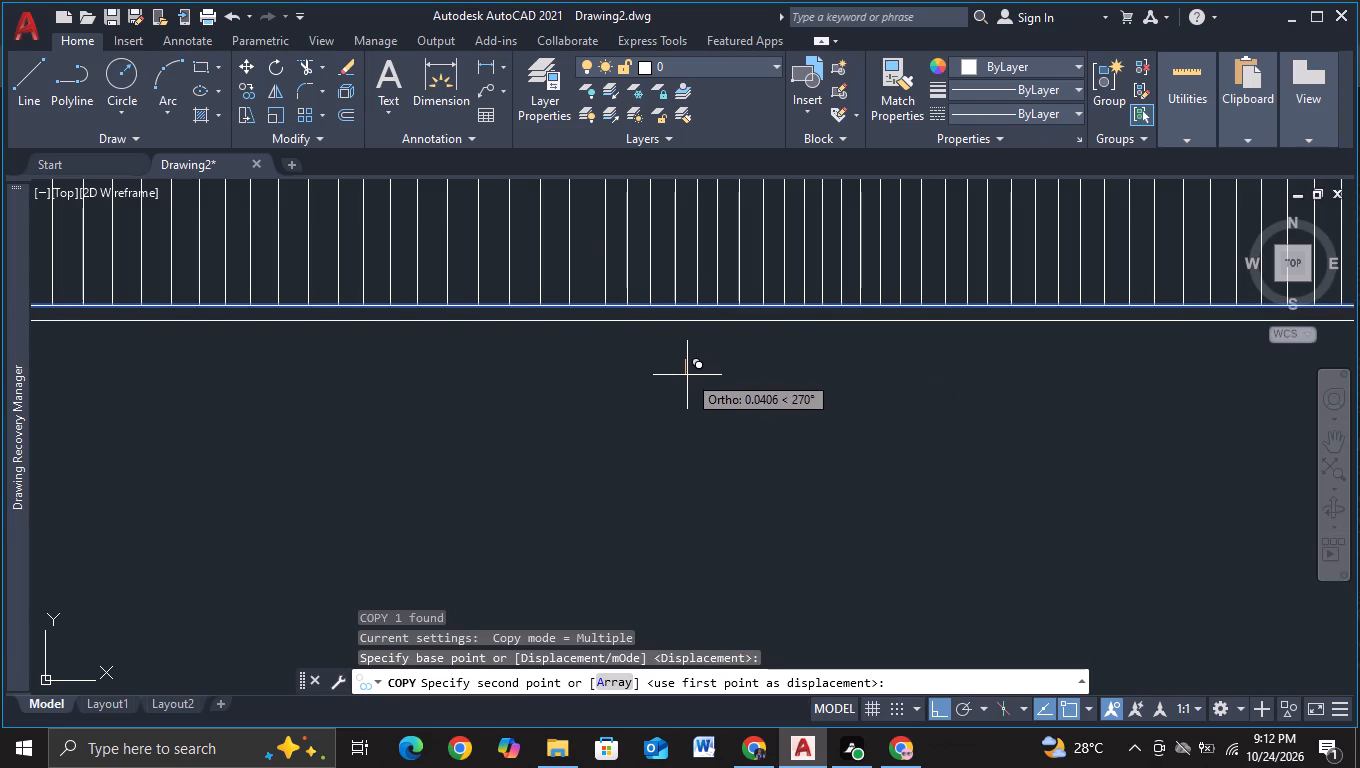
{"action": "left_click", "coordinate": [686, 380]}
{"action": "key", "text": "Escape"}
Copy the left bay's bottom edge line about 0.06 units downward, level with the copied line under the neighbouring bays.
{"action": "scroll", "coordinate": [686, 380], "scroll_direction": "down", "scroll_amount": 3}
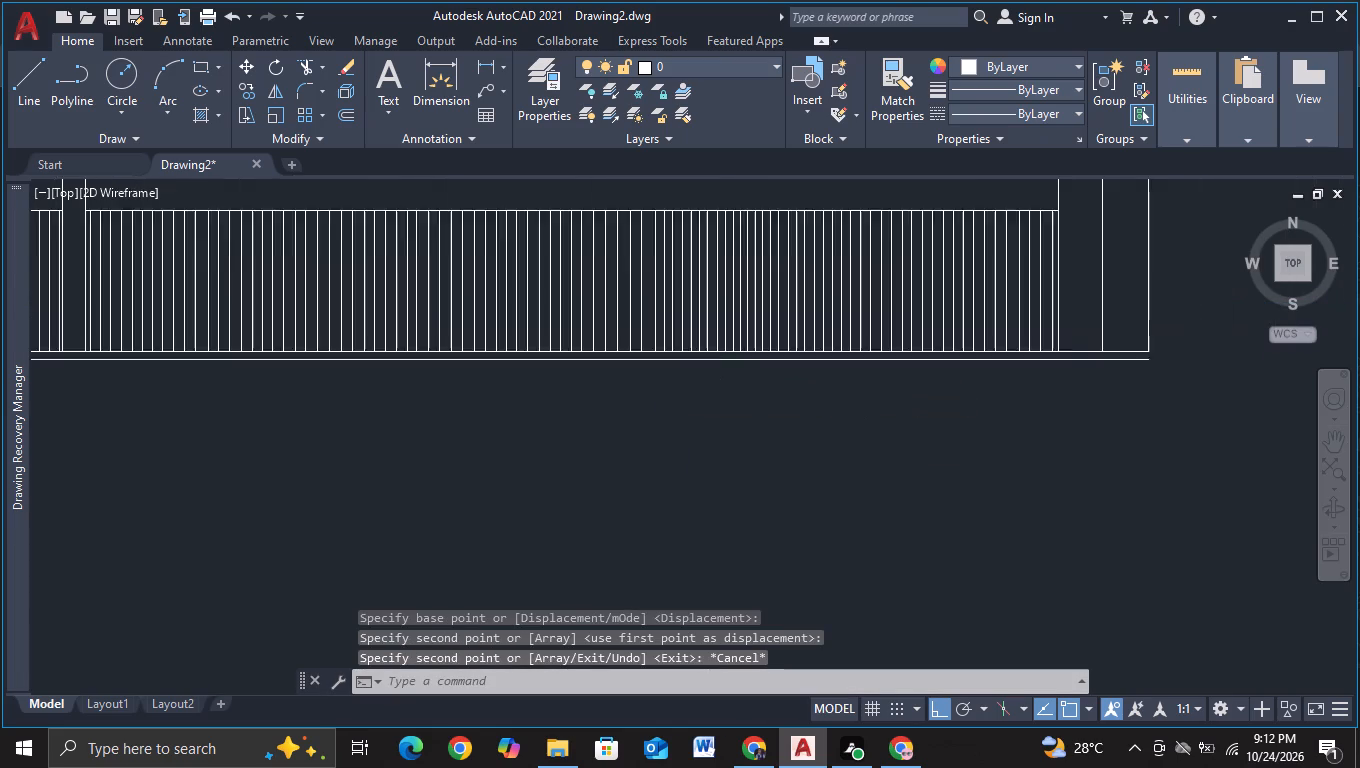
{"action": "scroll", "coordinate": [728, 421], "scroll_direction": "down", "scroll_amount": 2}
{"action": "scroll", "coordinate": [578, 444], "scroll_direction": "up", "scroll_amount": 2}
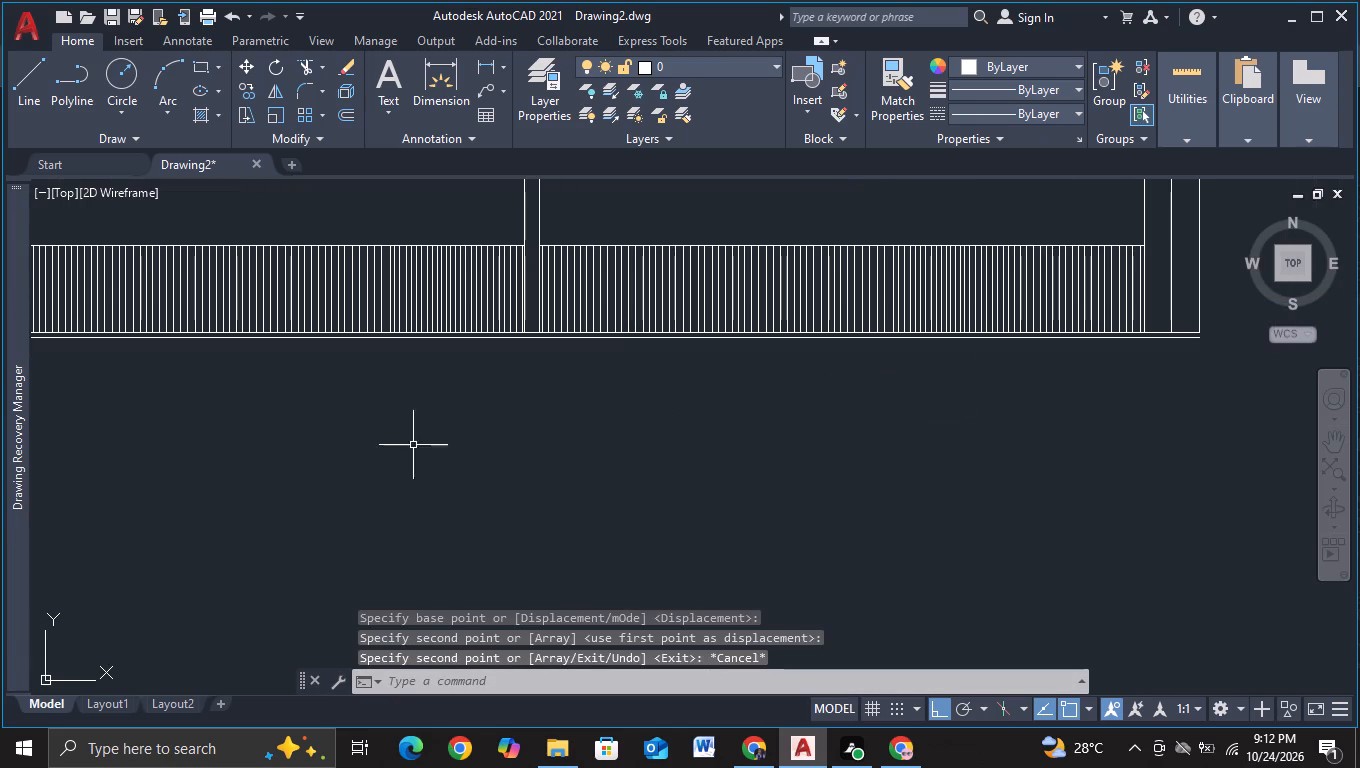
{"action": "middle_click_drag", "start_coordinate": [220, 423], "coordinate": [688, 437]}
{"action": "scroll", "coordinate": [502, 429], "scroll_direction": "up", "scroll_amount": 3}
{"action": "middle_click_drag", "start_coordinate": [413, 425], "coordinate": [429, 460]}
{"action": "scroll", "coordinate": [431, 466], "scroll_direction": "down", "scroll_amount": 1}
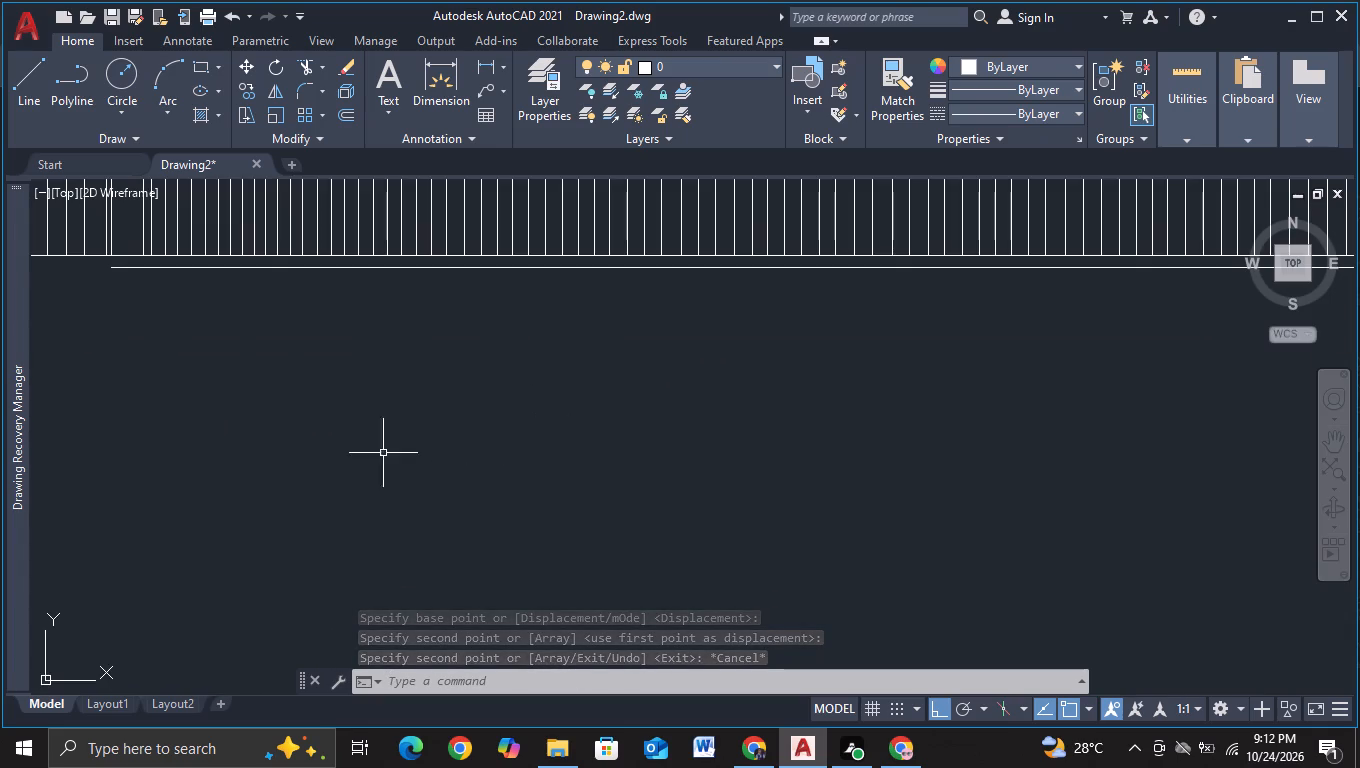
{"action": "middle_click_drag", "start_coordinate": [127, 394], "coordinate": [852, 458]}
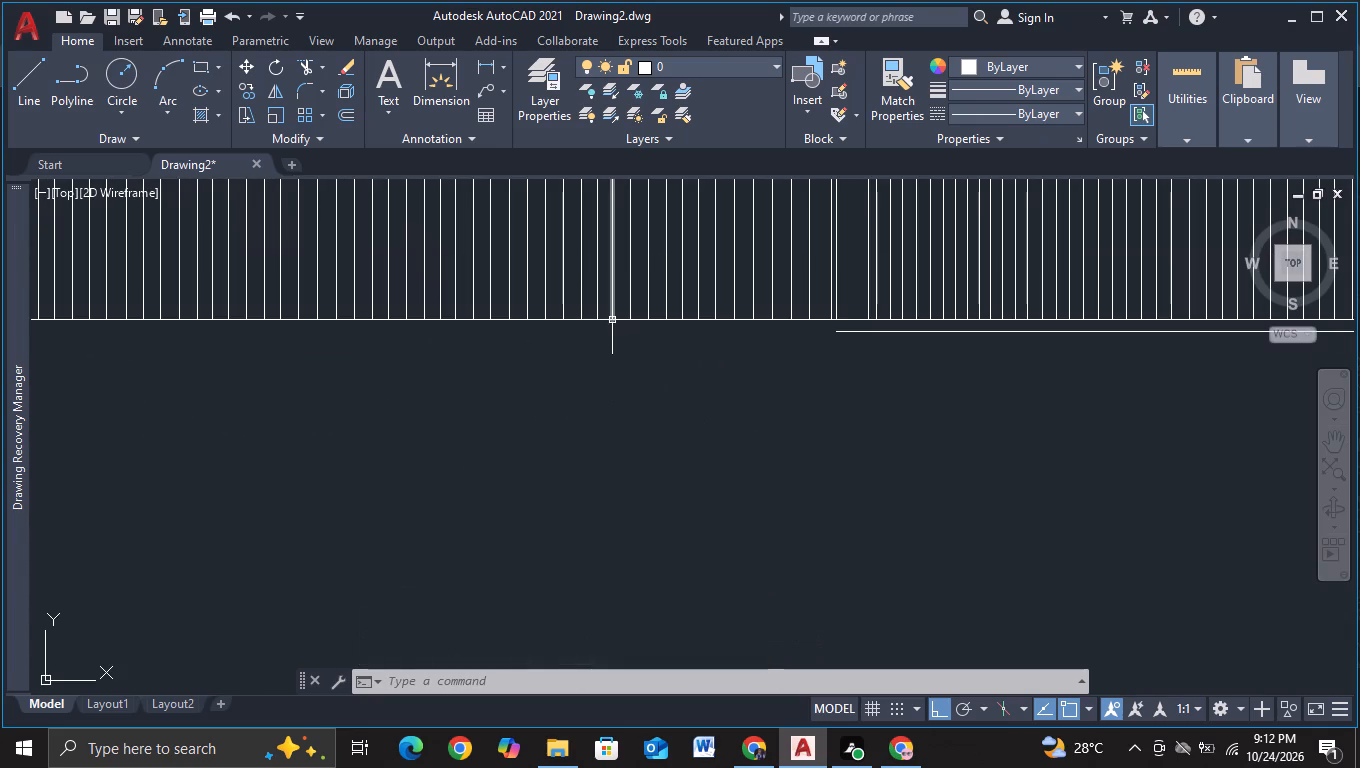
{"action": "left_click", "coordinate": [593, 321]}
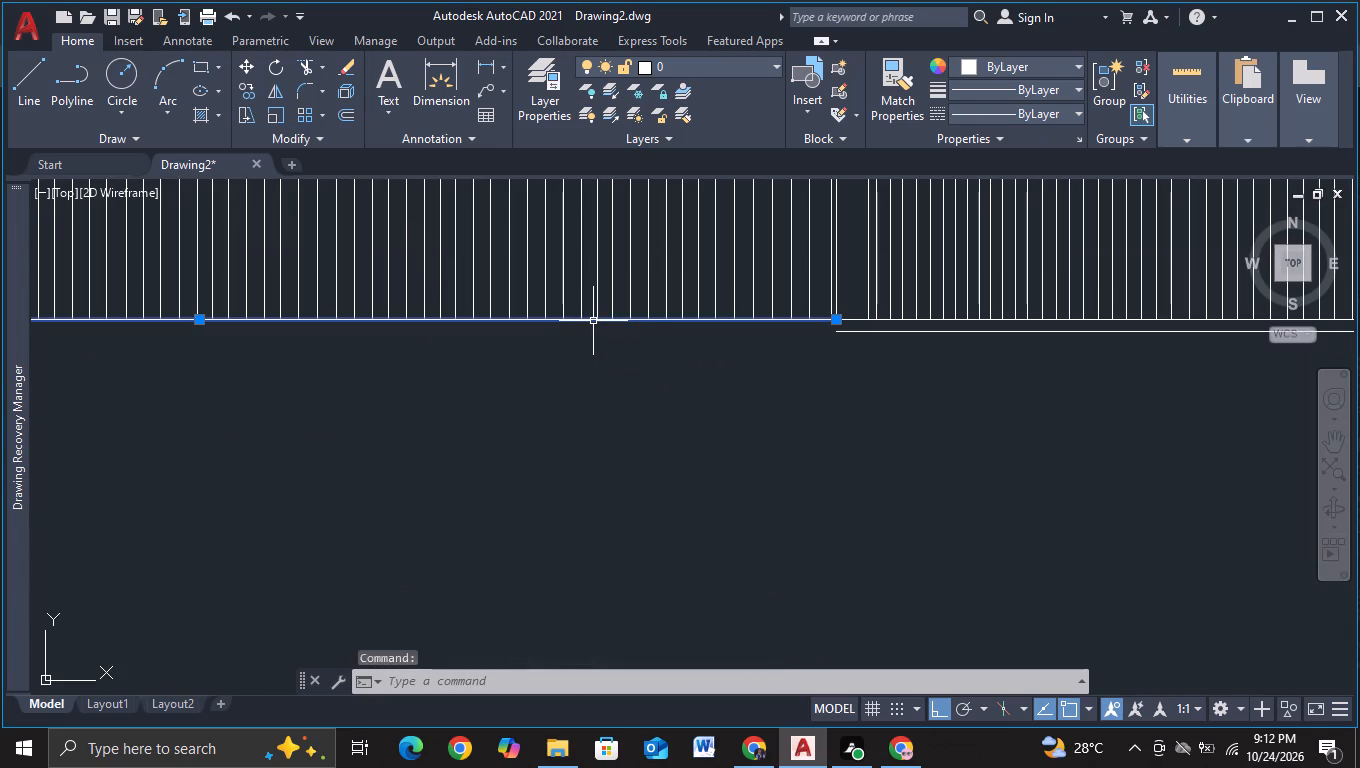
{"action": "key", "text": "c"}
{"action": "left_click", "coordinate": [694, 392]}
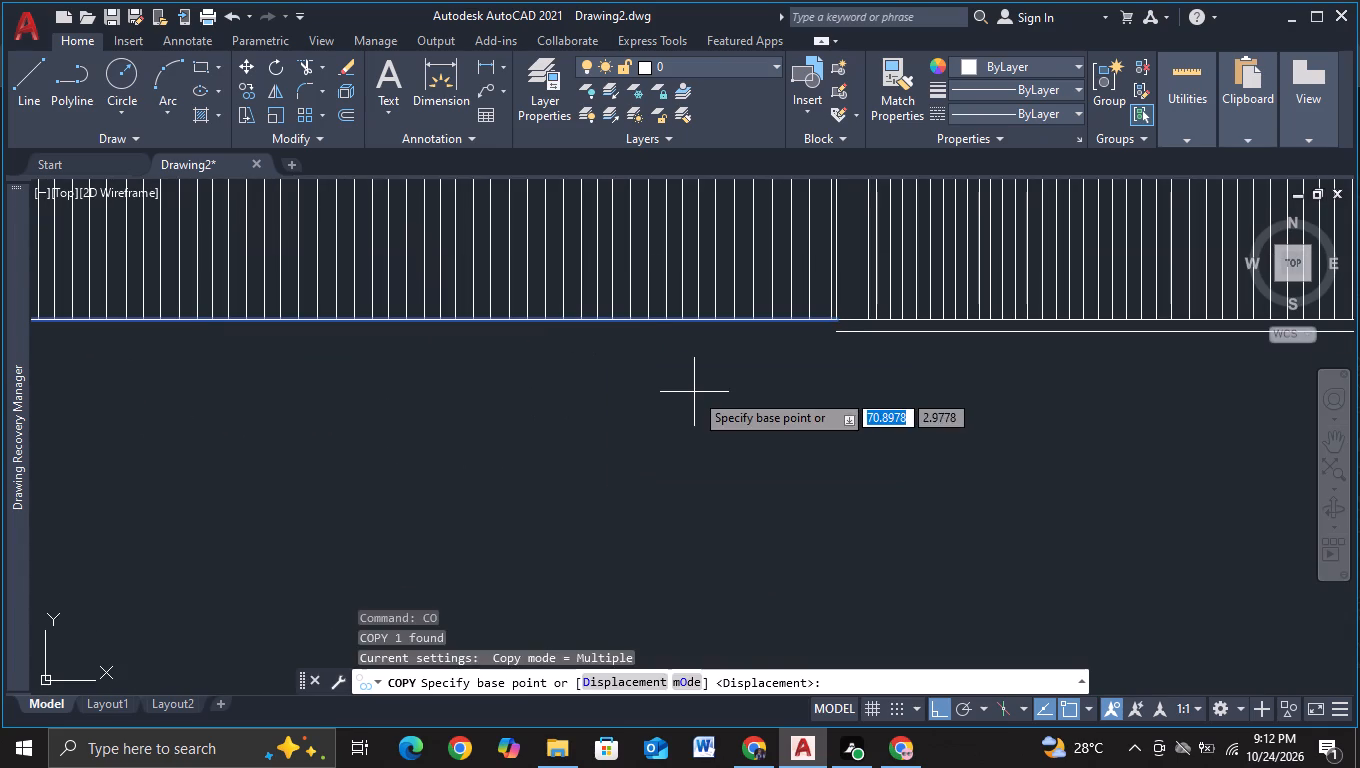
{"action": "left_click", "coordinate": [694, 392]}
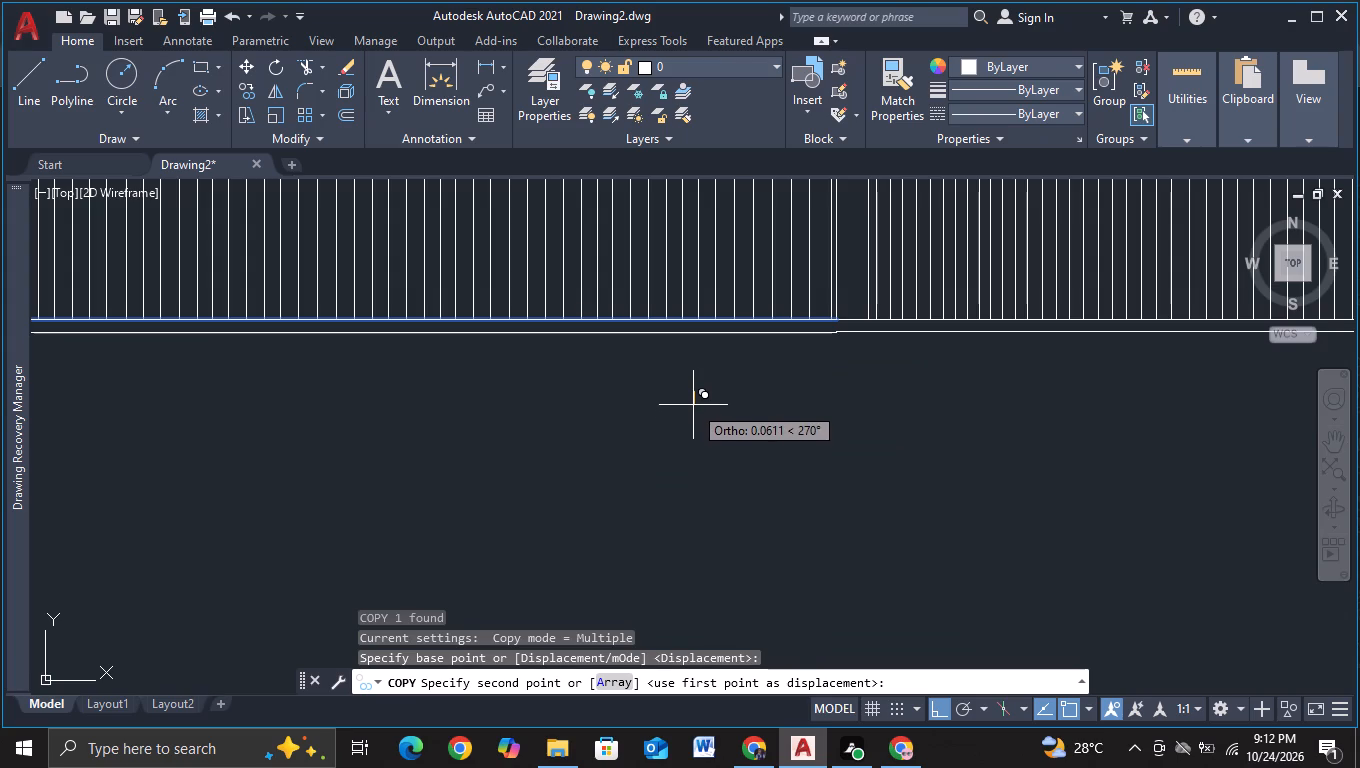
{"action": "scroll", "coordinate": [693, 405], "scroll_direction": "up", "scroll_amount": 2}
{"action": "middle_click_drag", "start_coordinate": [693, 397], "coordinate": [688, 448]}
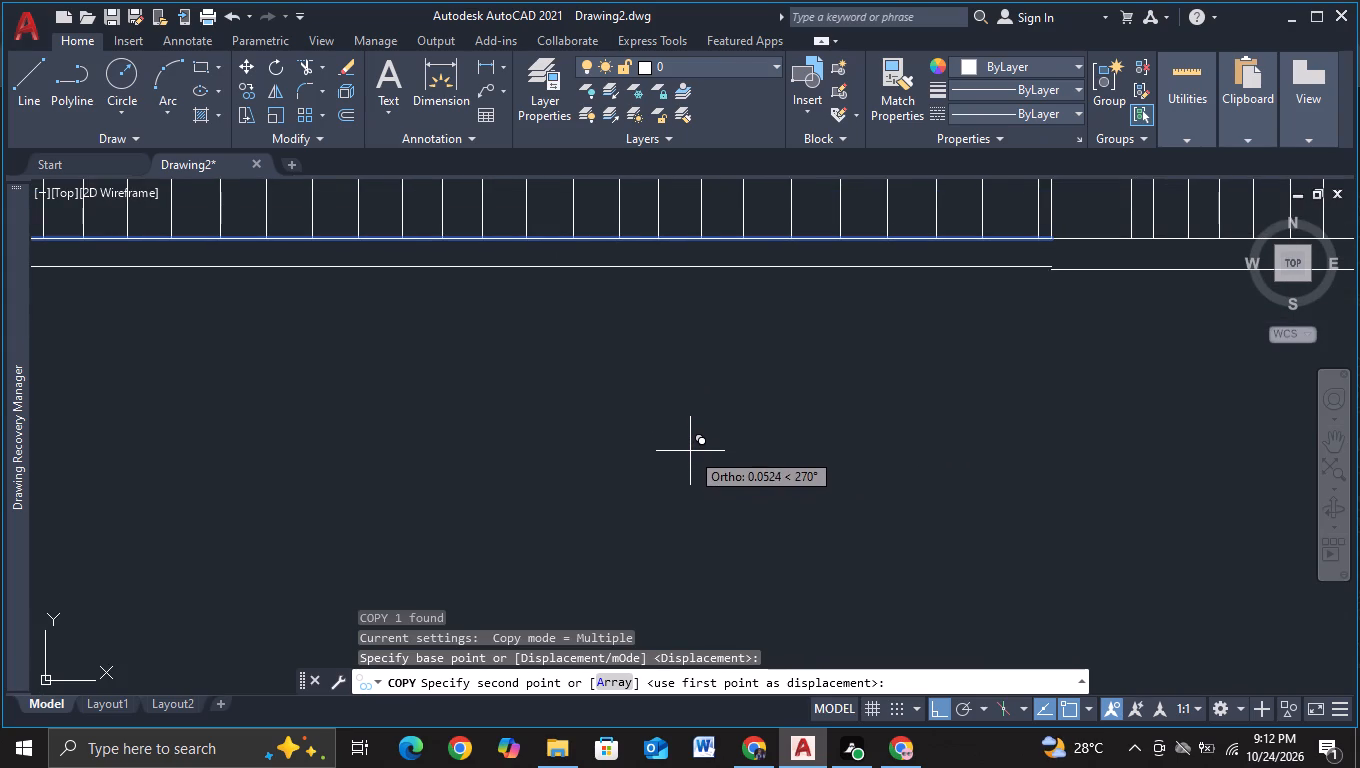
{"action": "left_click", "coordinate": [691, 454]}
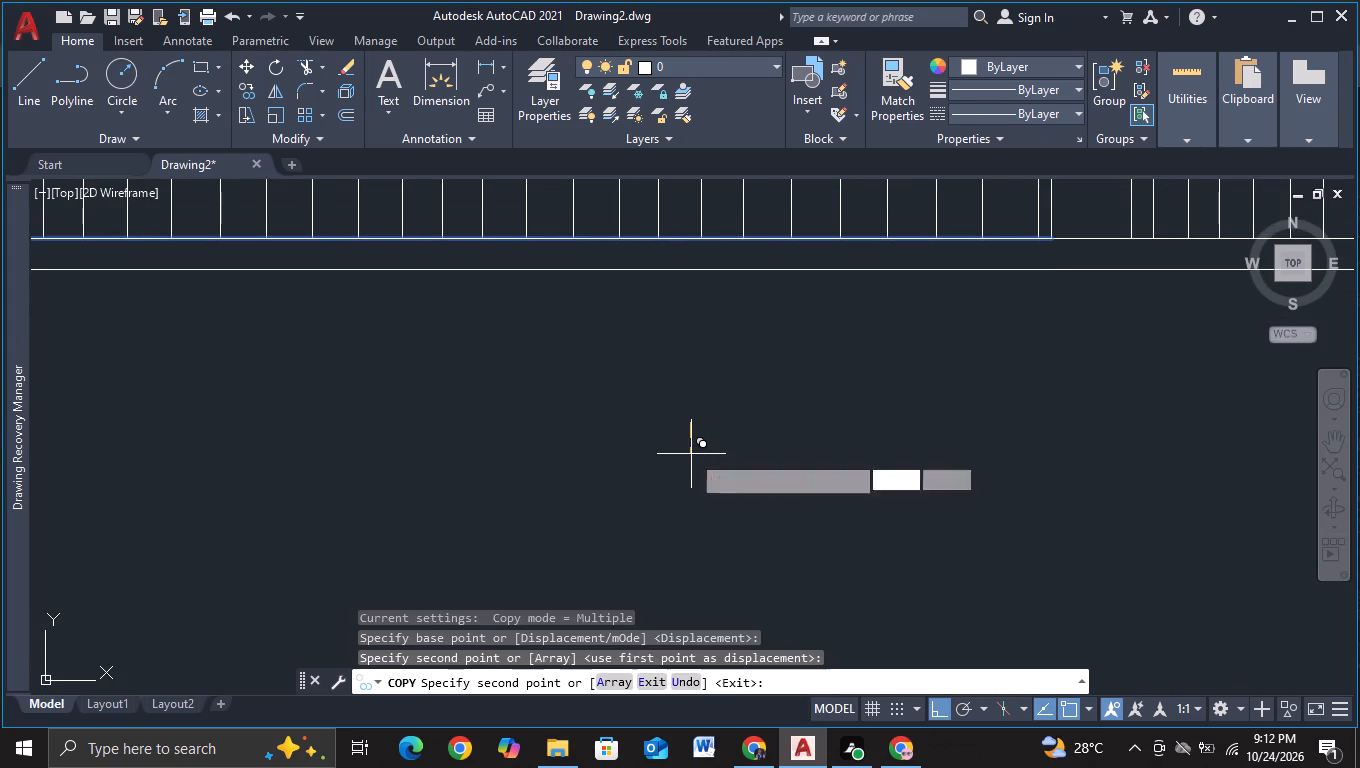
{"action": "key", "text": "Escape"}
{"action": "scroll", "coordinate": [691, 454], "scroll_direction": "down", "scroll_amount": 3}
{"action": "middle_click_drag", "start_coordinate": [714, 474], "coordinate": [776, 393]}
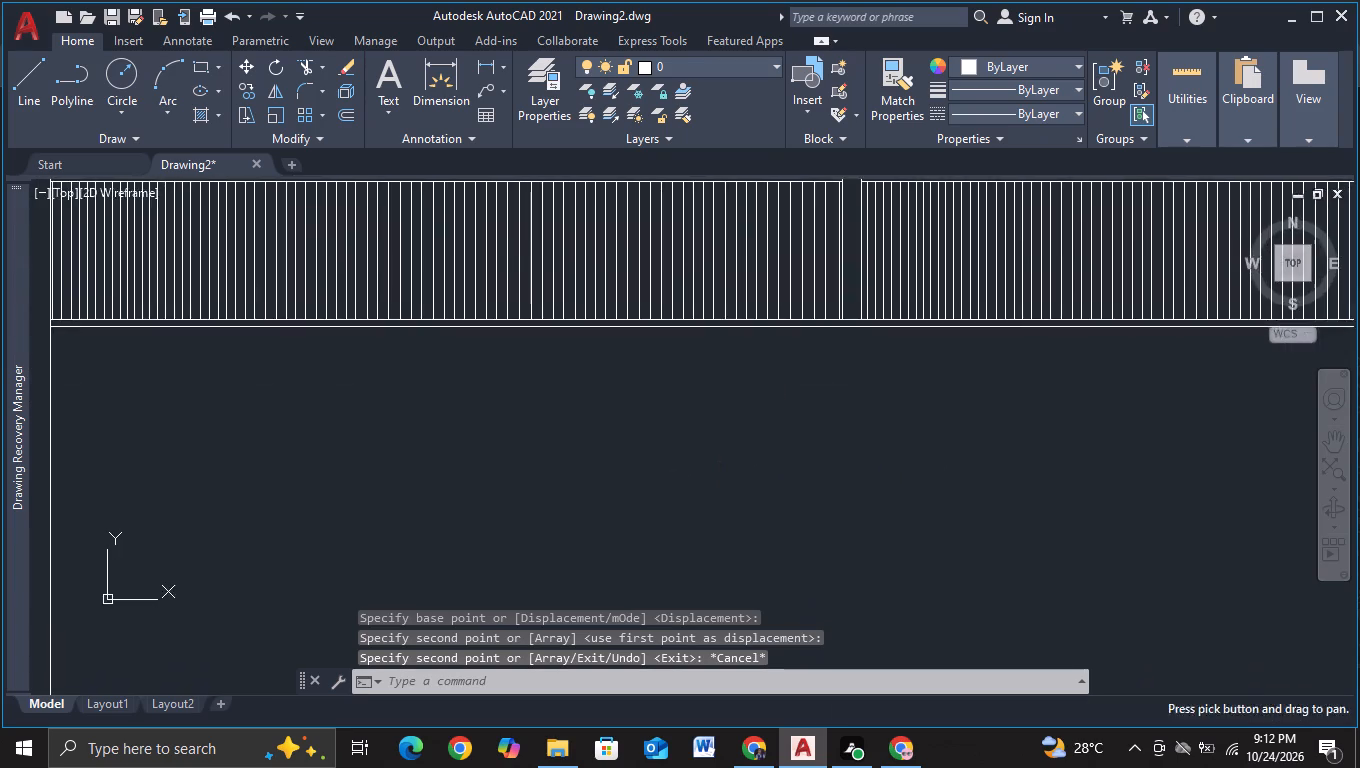
Move the two copied bottom edge lines under the lower block's bays about 0.16 units downward.
{"action": "scroll", "coordinate": [777, 392], "scroll_direction": "down", "scroll_amount": 1}
{"action": "middle_click_drag", "start_coordinate": [779, 422], "coordinate": [776, 402]}
{"action": "scroll", "coordinate": [776, 402], "scroll_direction": "down", "scroll_amount": 1}
{"action": "scroll", "coordinate": [776, 402], "scroll_direction": "up", "scroll_amount": 2}
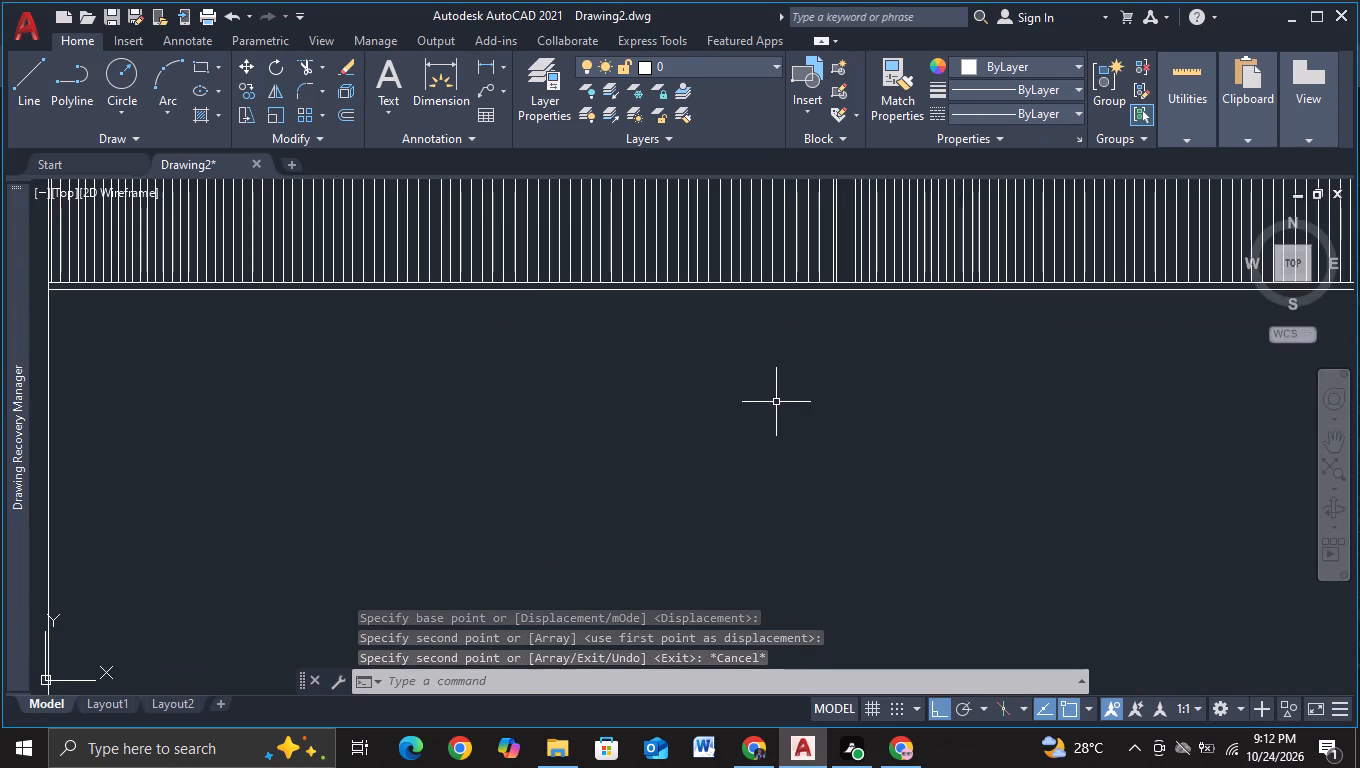
{"action": "middle_click_drag", "start_coordinate": [778, 374], "coordinate": [694, 473]}
{"action": "scroll", "coordinate": [696, 445], "scroll_direction": "up", "scroll_amount": 2}
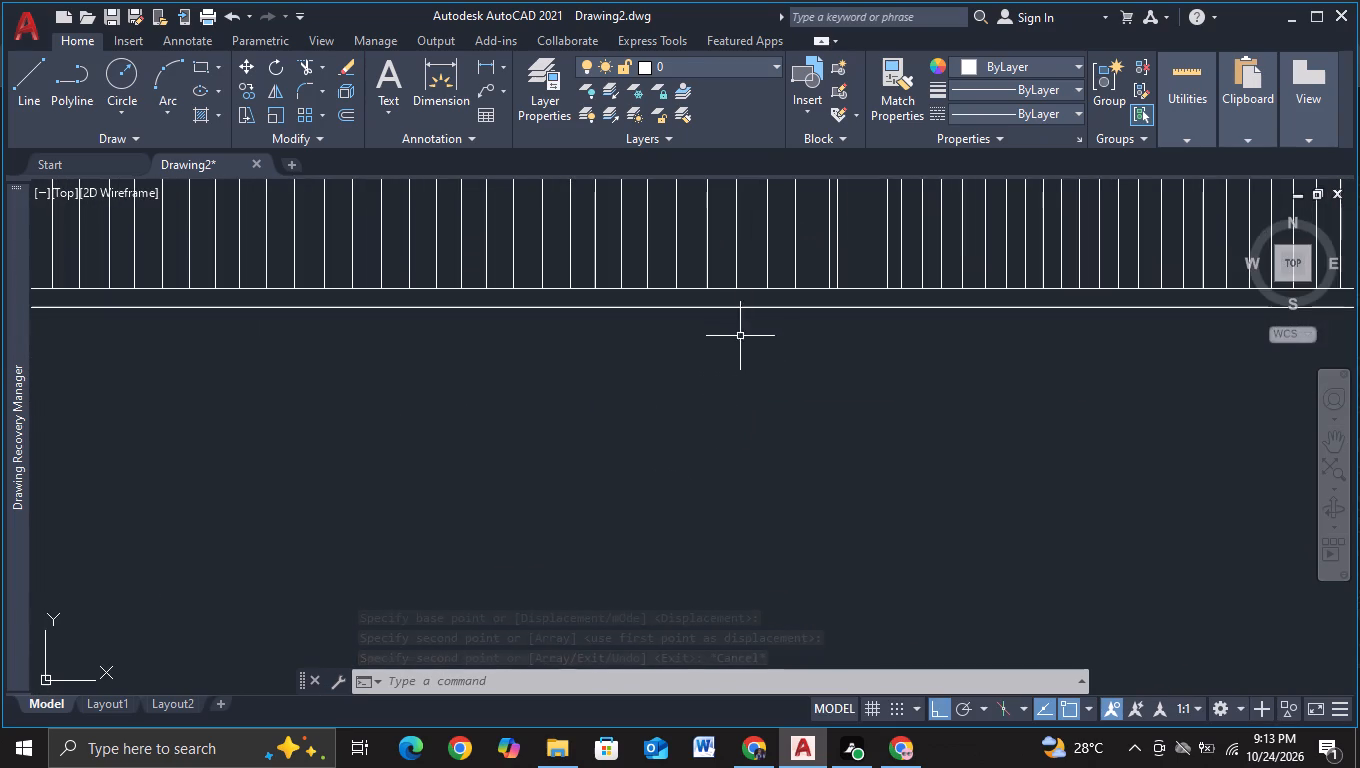
{"action": "left_click", "coordinate": [749, 308]}
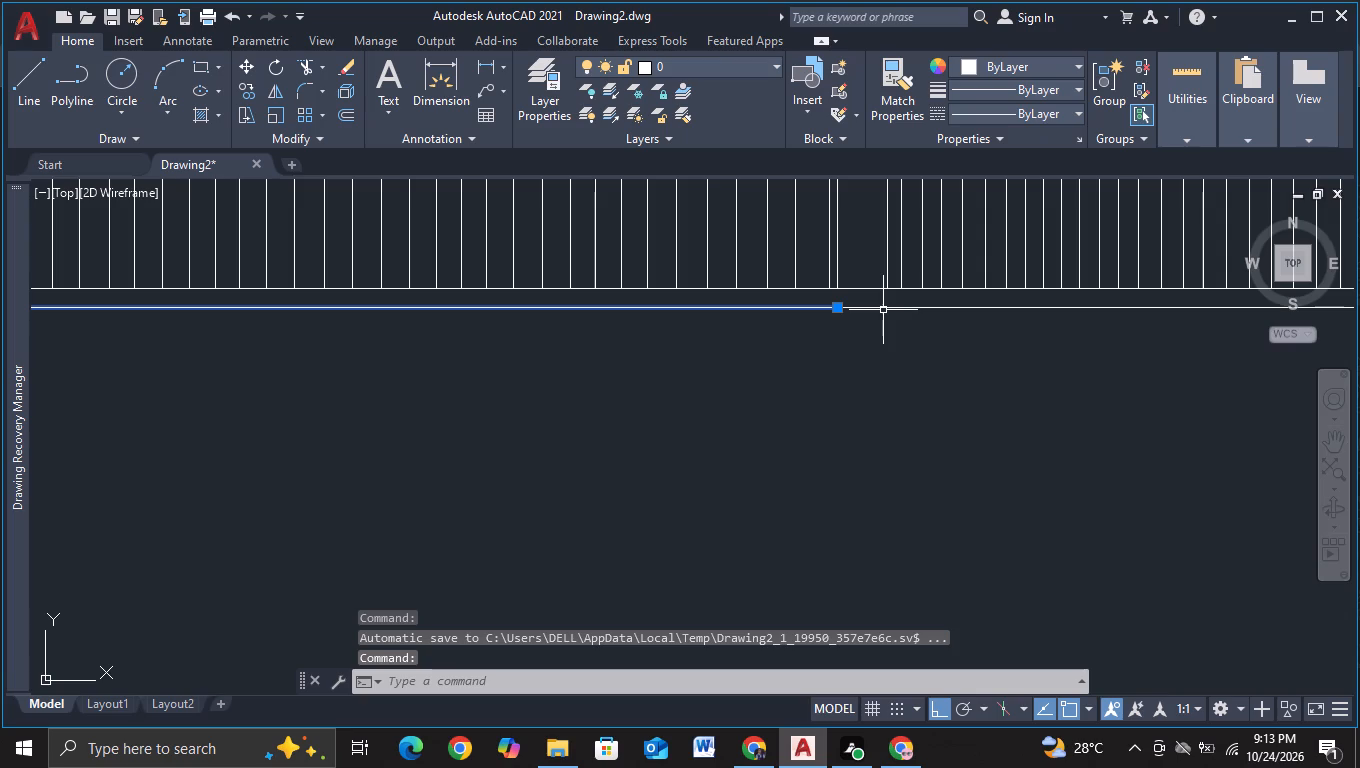
{"action": "left_click", "coordinate": [883, 308]}
{"action": "scroll", "coordinate": [866, 383], "scroll_direction": "down", "scroll_amount": 3}
{"action": "middle_click_drag", "start_coordinate": [978, 417], "coordinate": [129, 310]}
{"action": "scroll", "coordinate": [634, 344], "scroll_direction": "down", "scroll_amount": 2}
{"action": "scroll", "coordinate": [629, 365], "scroll_direction": "up", "scroll_amount": 1}
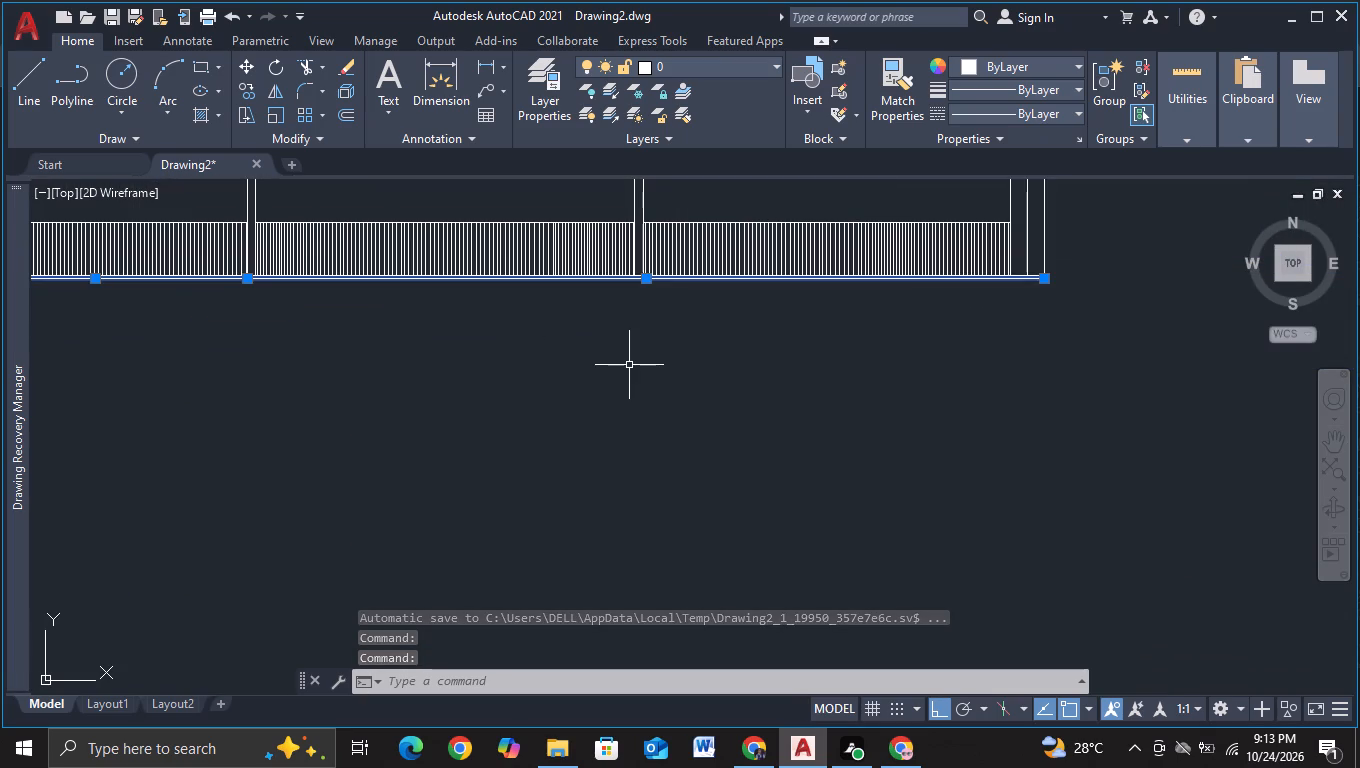
{"action": "key", "text": "m"}
{"action": "left_click", "coordinate": [673, 408]}
{"action": "left_click", "coordinate": [667, 390]}
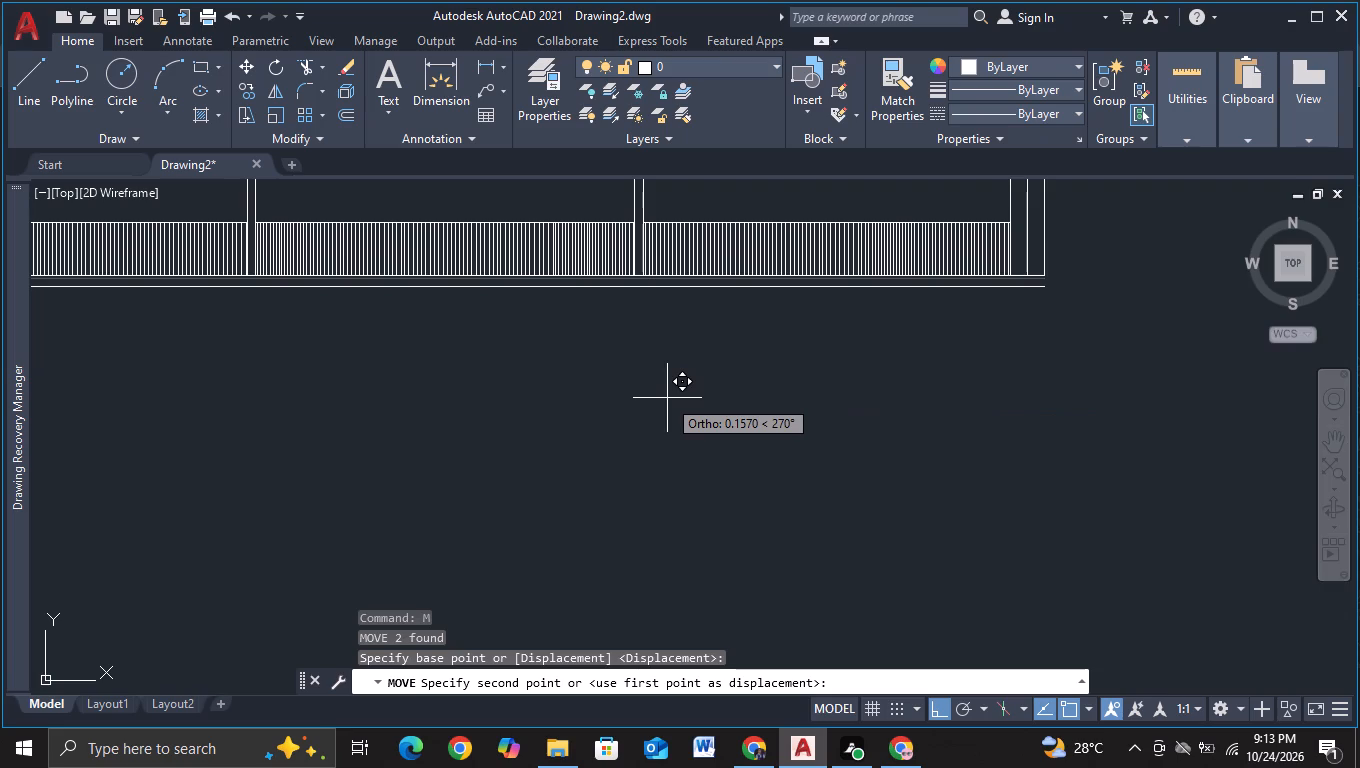
{"action": "left_click", "coordinate": [667, 398]}
{"action": "key", "text": "Escape"}
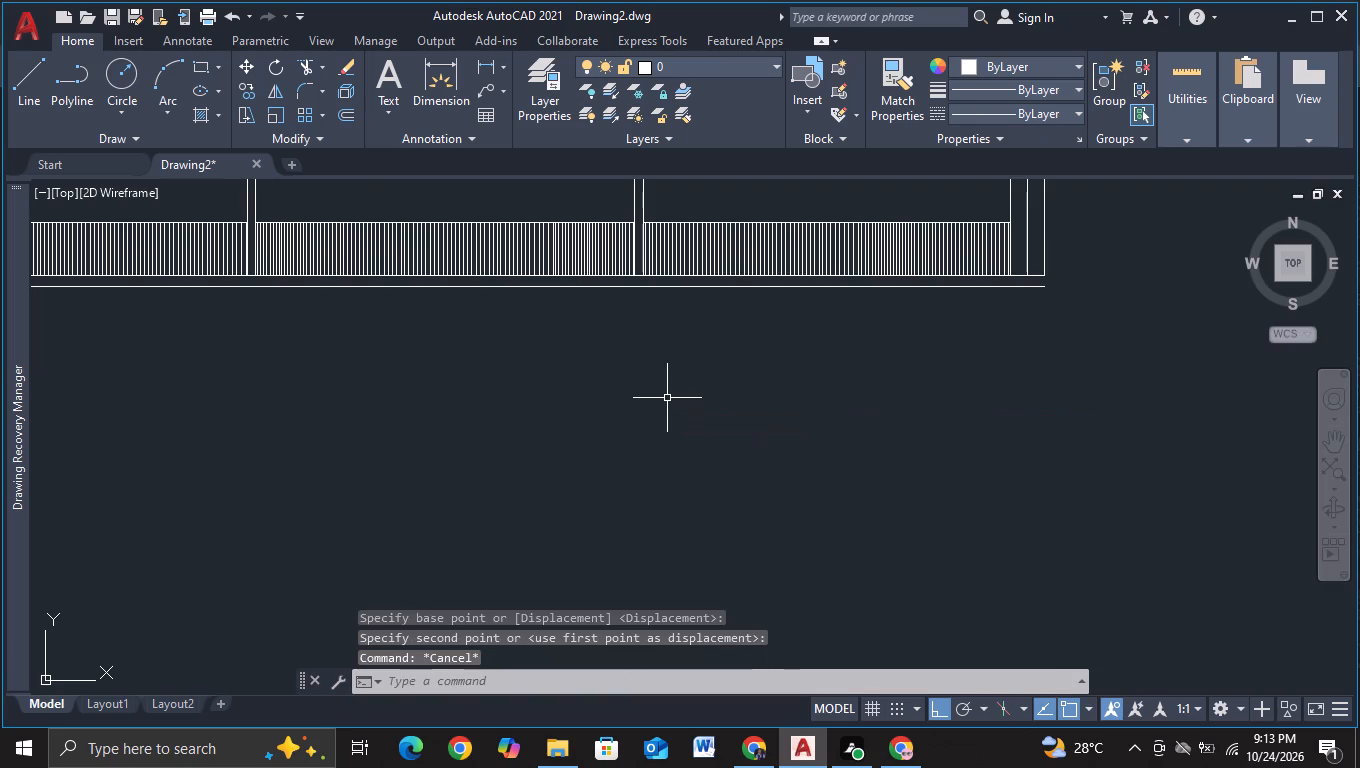
Draw a short vertical line joining the right ends of the lower block's bottom edge and the moved line below it.
{"action": "left_click", "coordinate": [22, 89]}
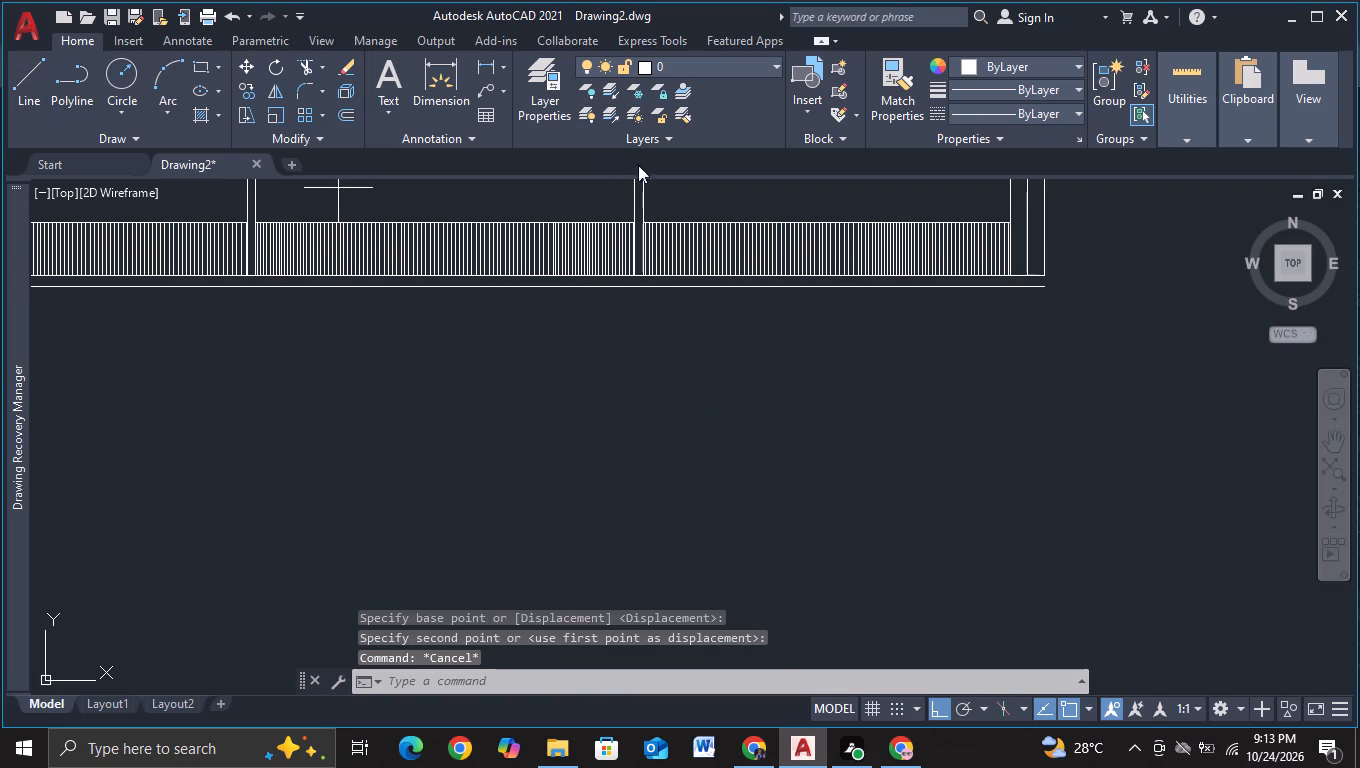
{"action": "scroll", "coordinate": [916, 237], "scroll_direction": "up", "scroll_amount": 2}
{"action": "left_click", "coordinate": [1218, 331]}
{"action": "left_click", "coordinate": [1220, 365]}
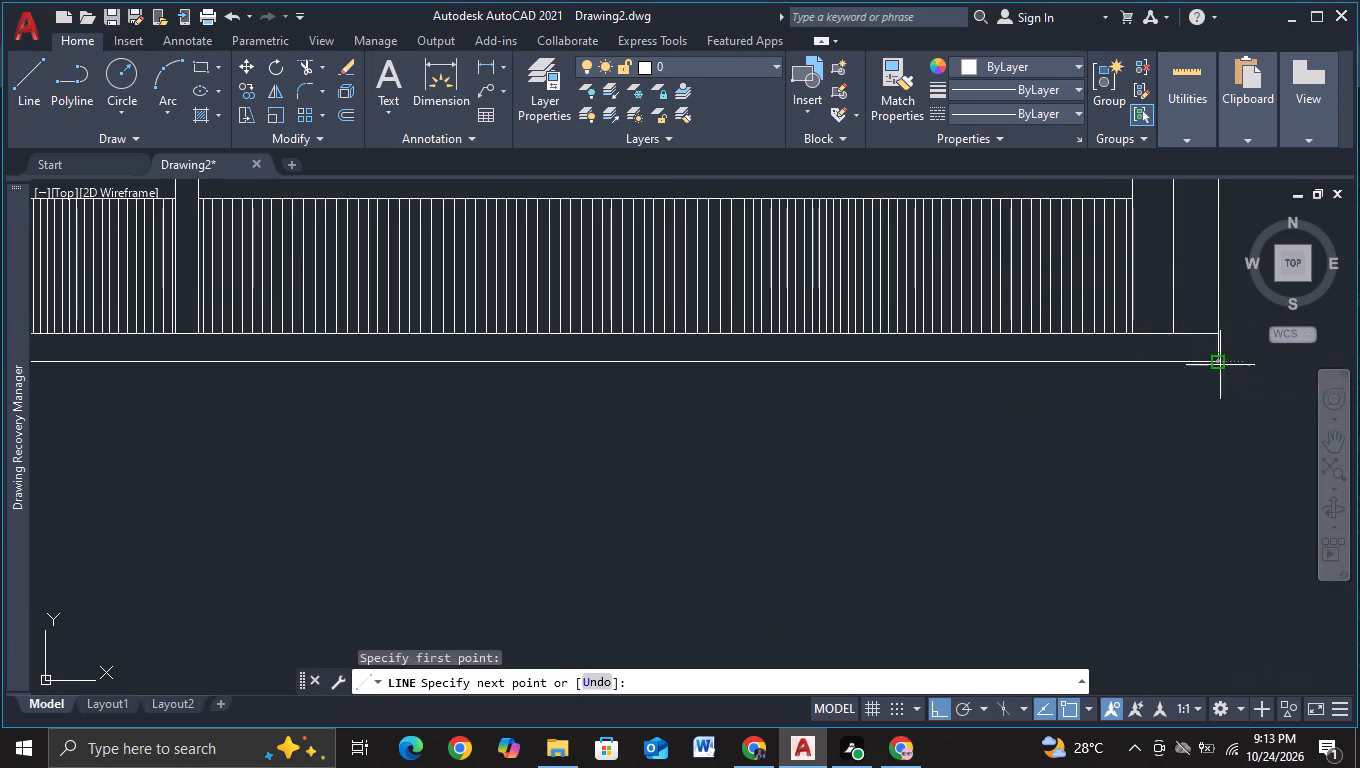
{"action": "key", "text": "Escape"}
Draw a line about 5.38 units down from the lower block's bottom edge near its right end, continuing horizontally right to align with the block's corner.
{"action": "scroll", "coordinate": [1125, 431], "scroll_direction": "down", "scroll_amount": 3}
{"action": "middle_click_drag", "start_coordinate": [1062, 497], "coordinate": [1072, 396]}
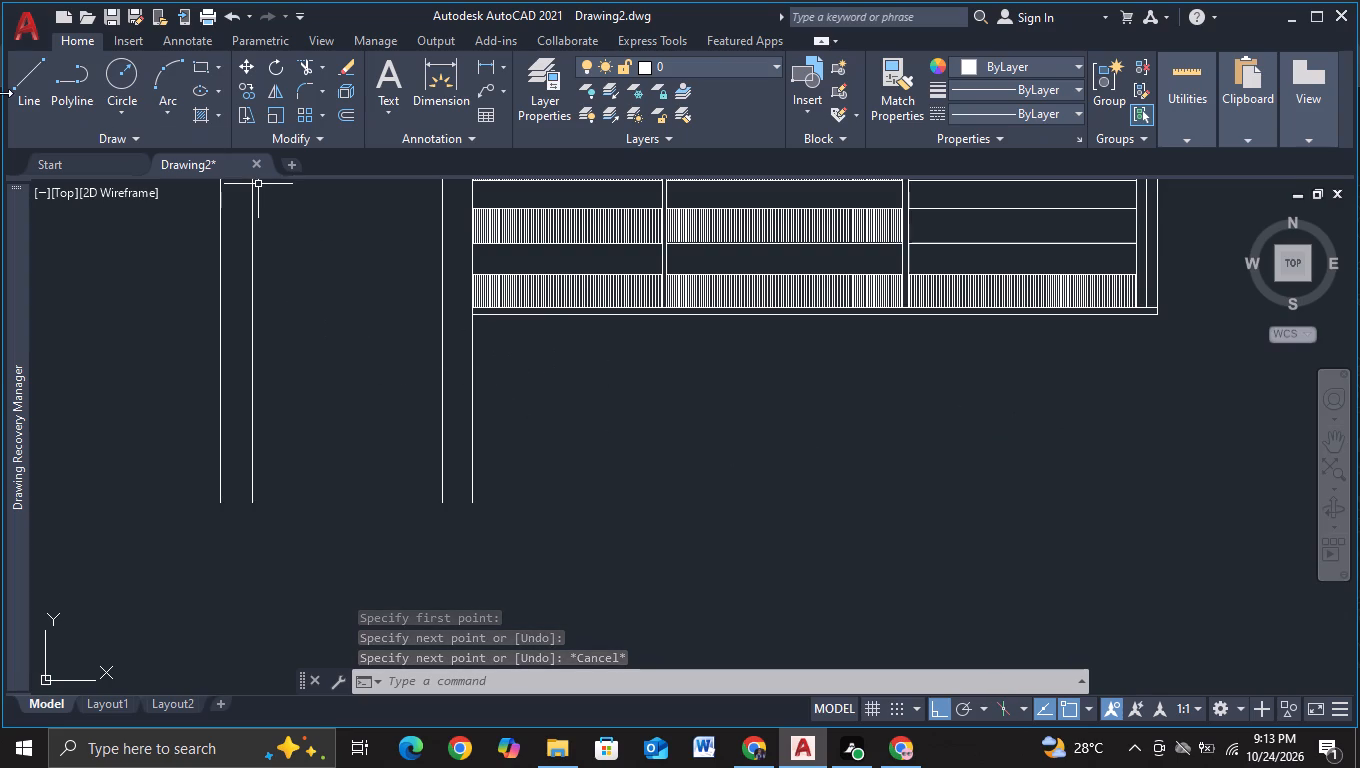
{"action": "left_click", "coordinate": [40, 94]}
{"action": "scroll", "coordinate": [1158, 377], "scroll_direction": "up", "scroll_amount": 2}
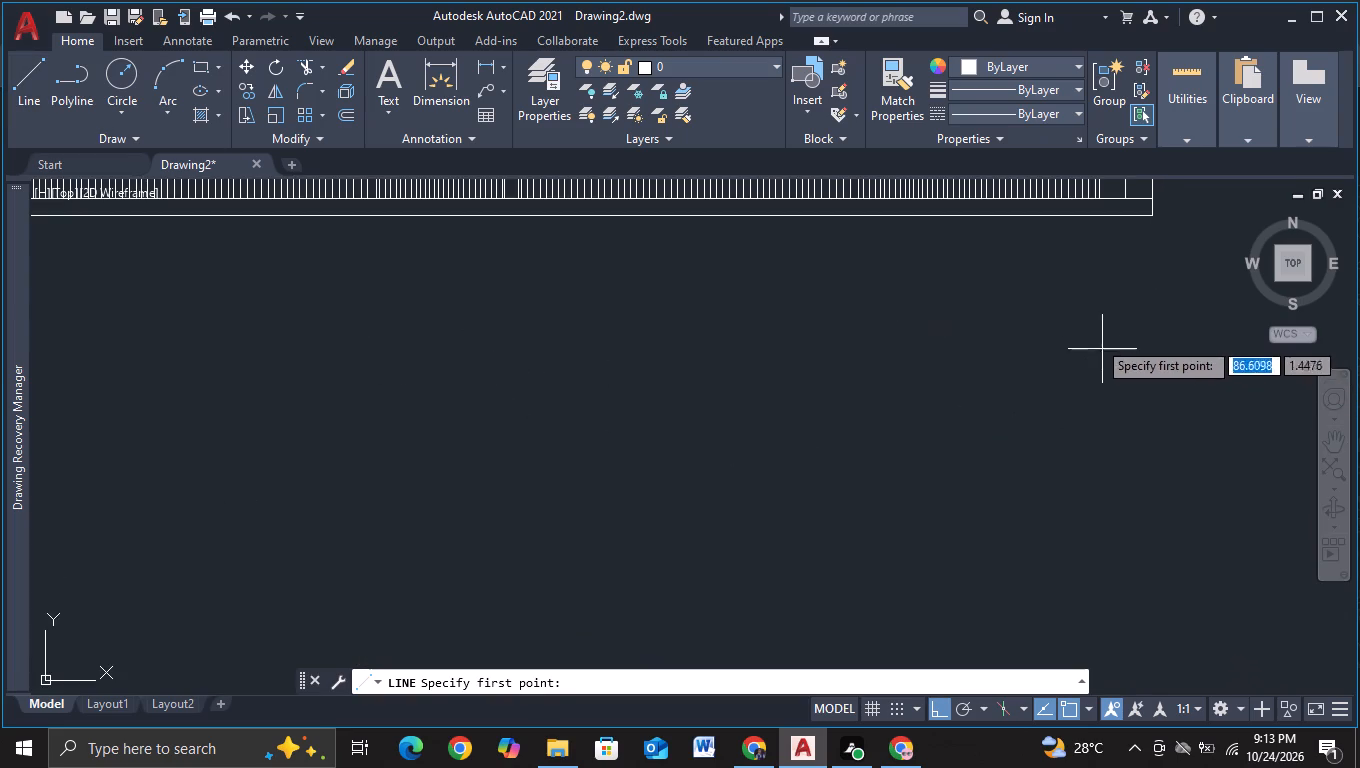
{"action": "middle_click_drag", "start_coordinate": [1083, 359], "coordinate": [1018, 446]}
{"action": "left_click", "coordinate": [968, 285]}
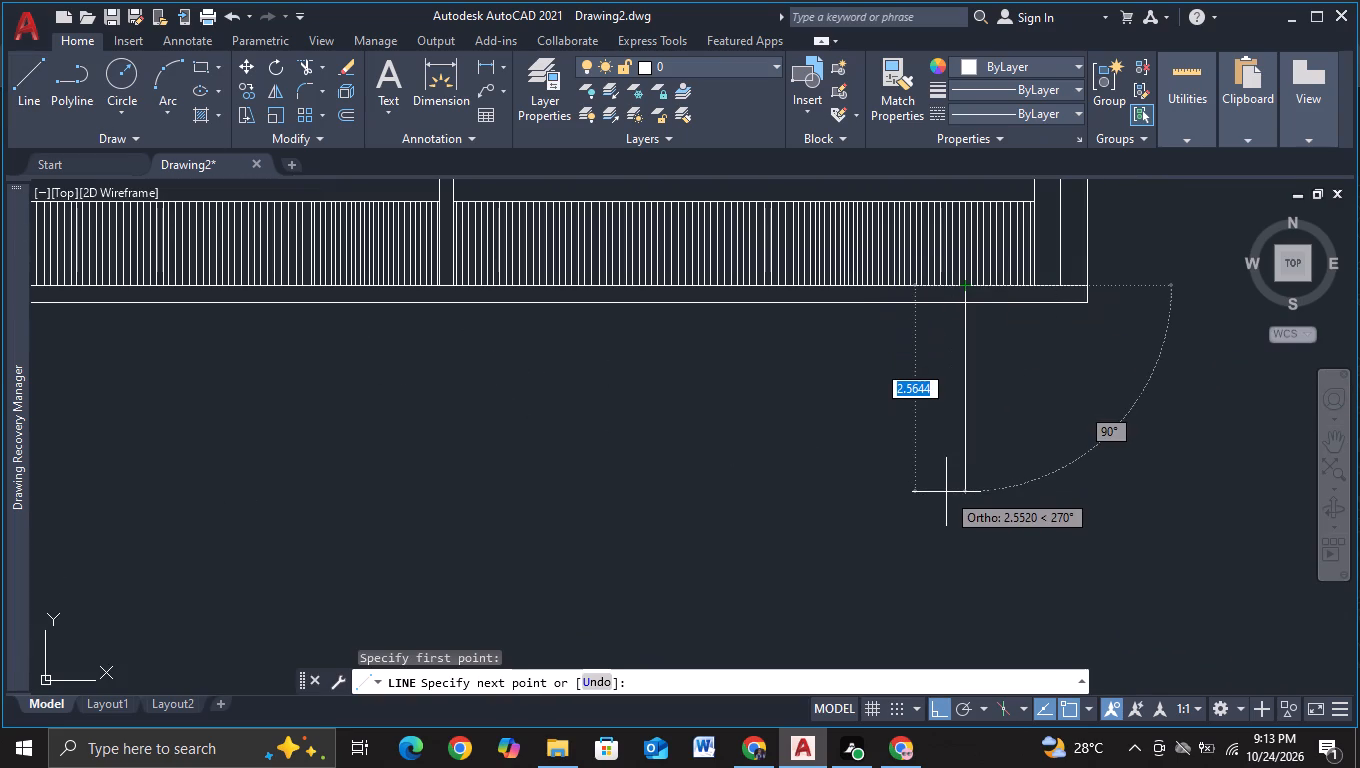
{"action": "scroll", "coordinate": [946, 492], "scroll_direction": "down", "scroll_amount": 2}
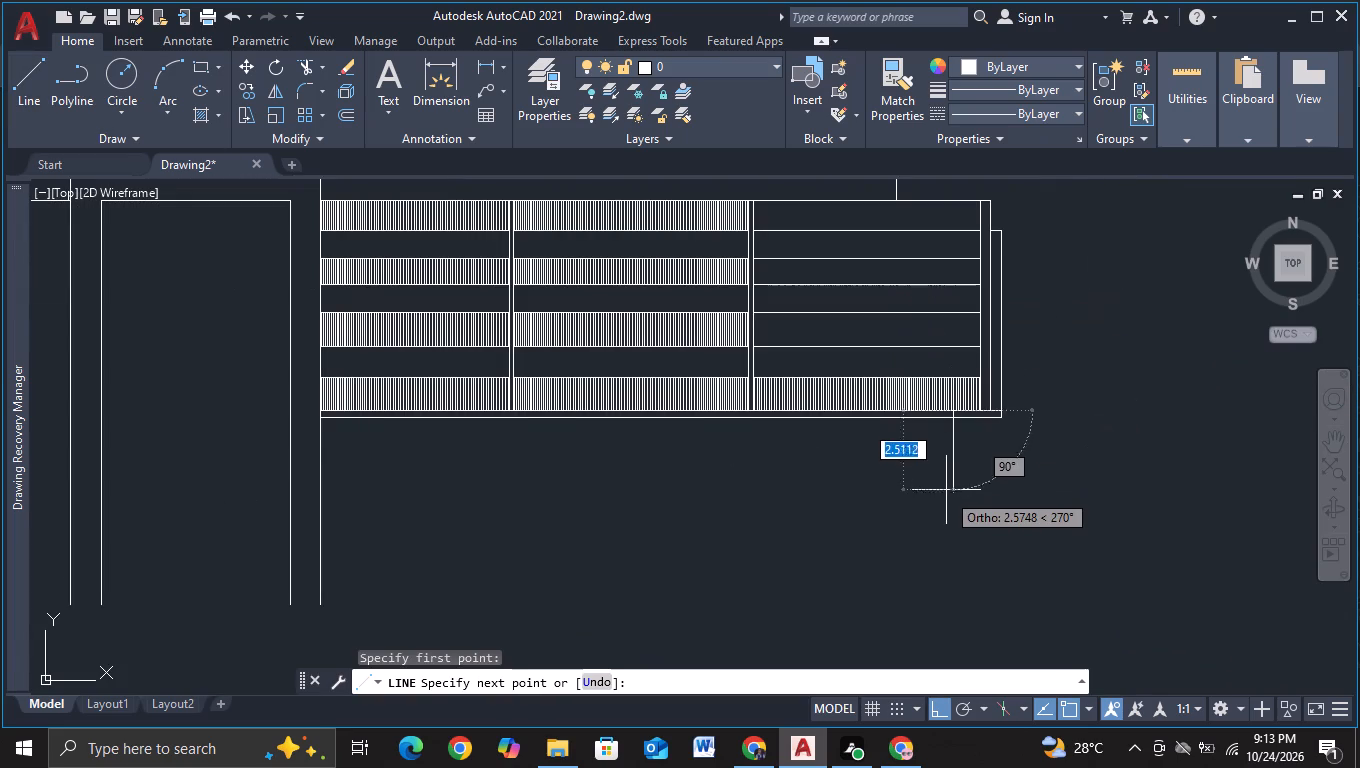
{"action": "middle_click_drag", "start_coordinate": [945, 422], "coordinate": [959, 311]}
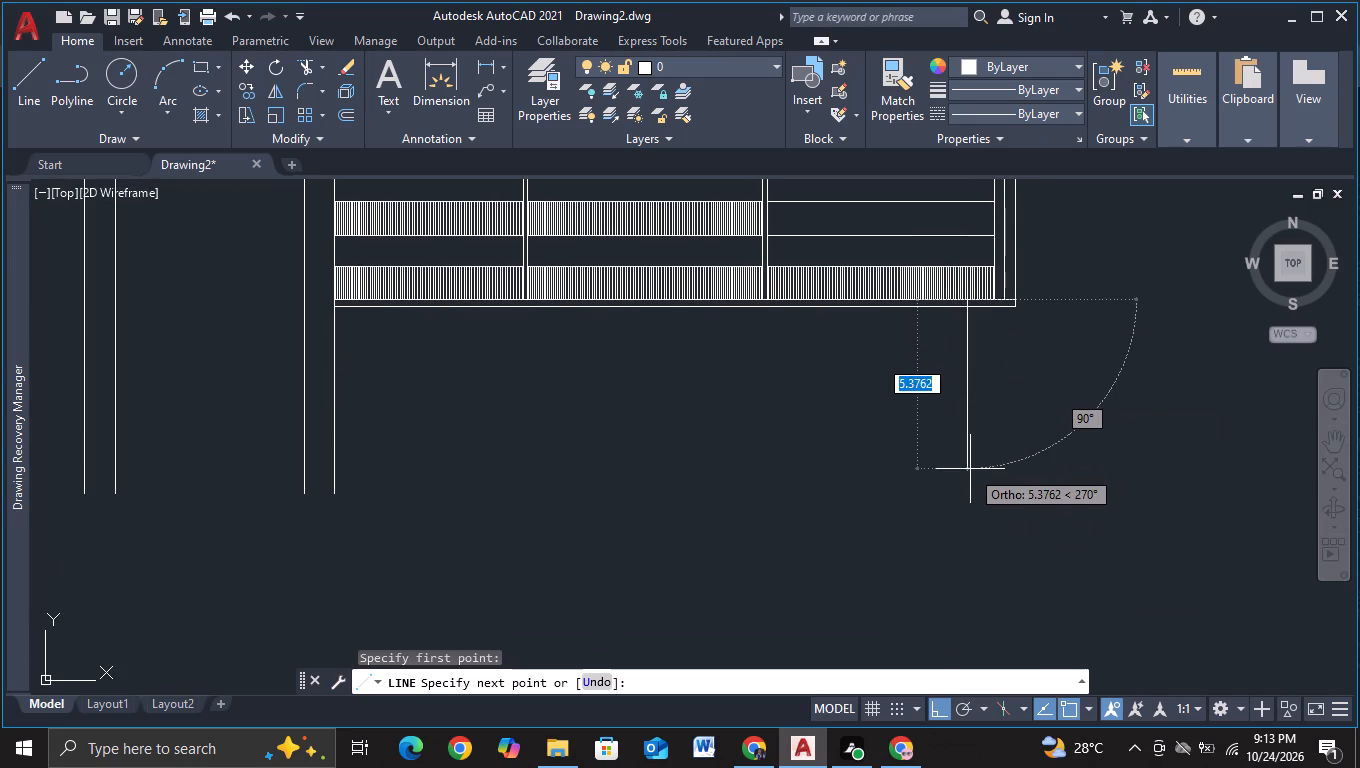
{"action": "left_click", "coordinate": [970, 469]}
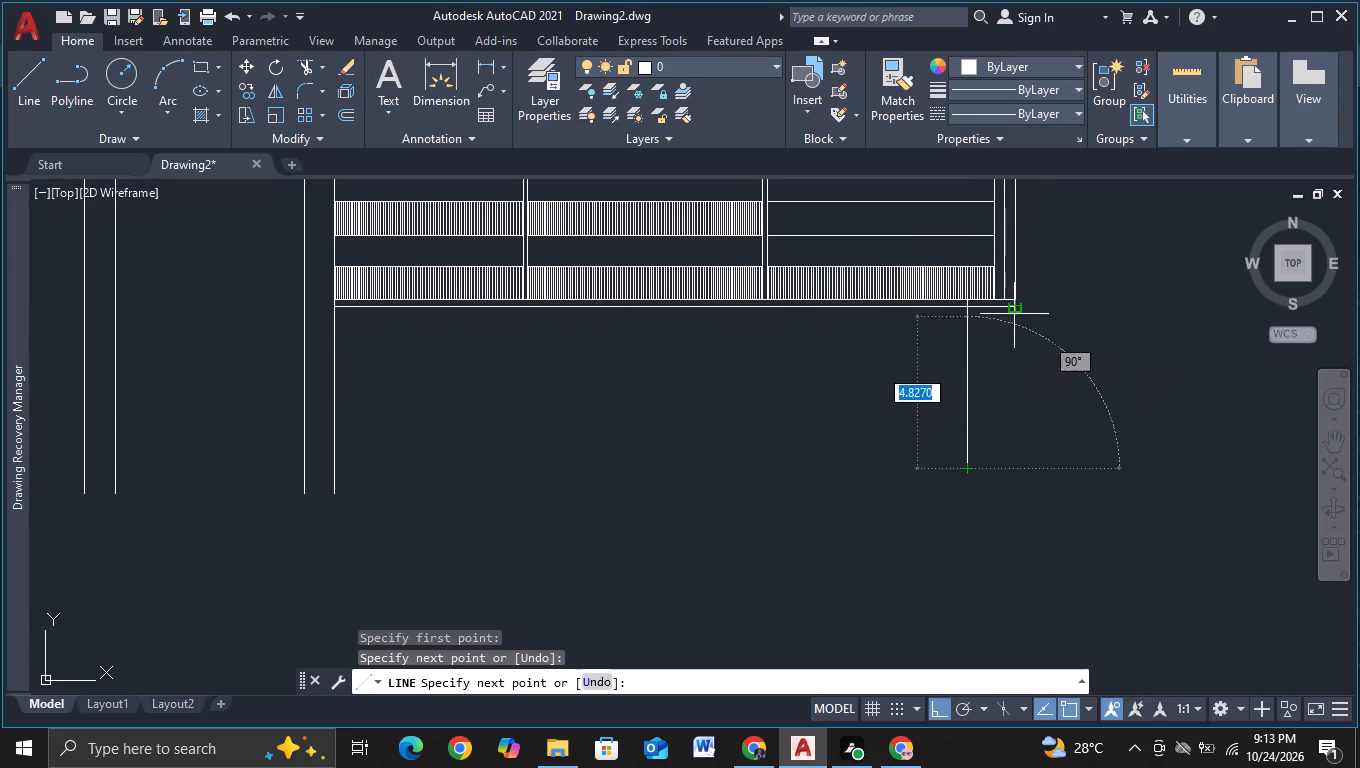
{"action": "left_click", "coordinate": [1017, 470]}
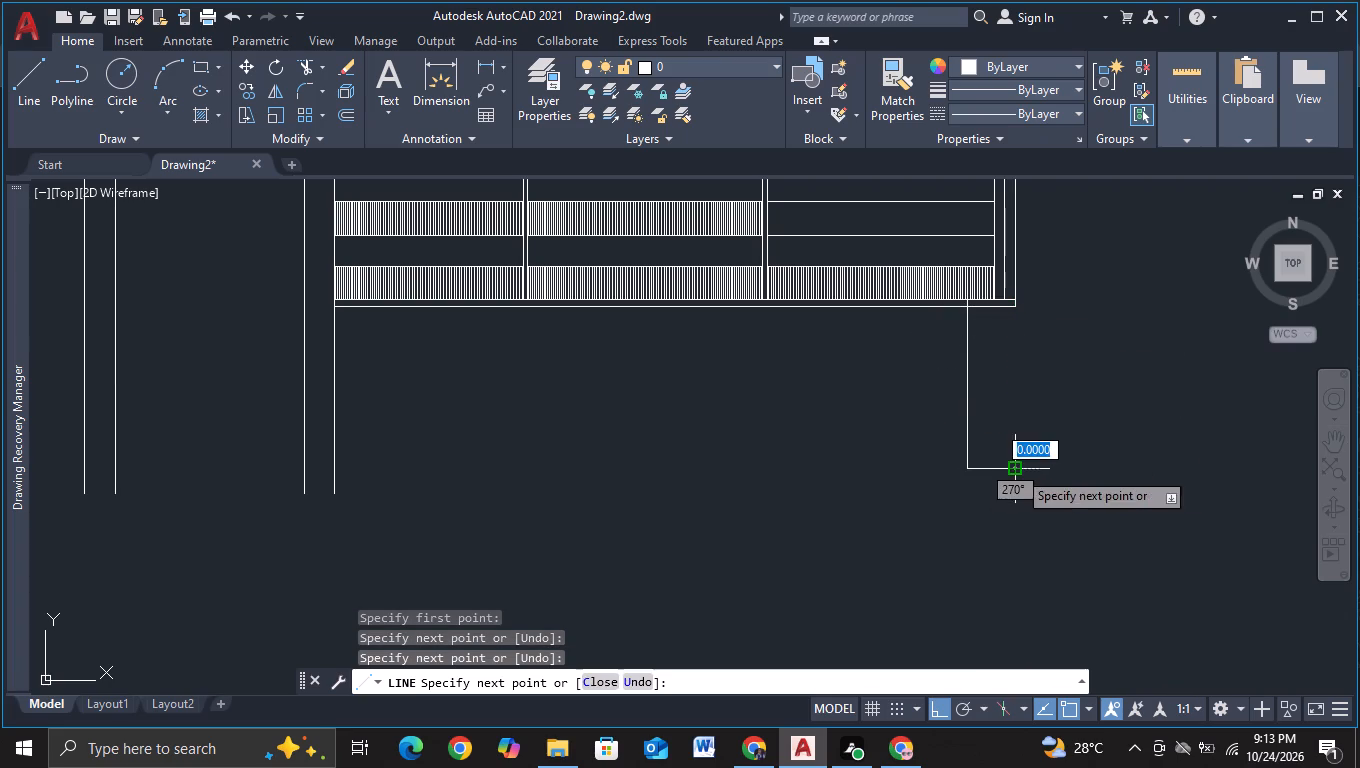
{"action": "key", "text": "Escape"}
Trim the piece of the new vertical line lying between the lower block's two bottom edge lines.
{"action": "middle_click_drag", "start_coordinate": [807, 415], "coordinate": [841, 386]}
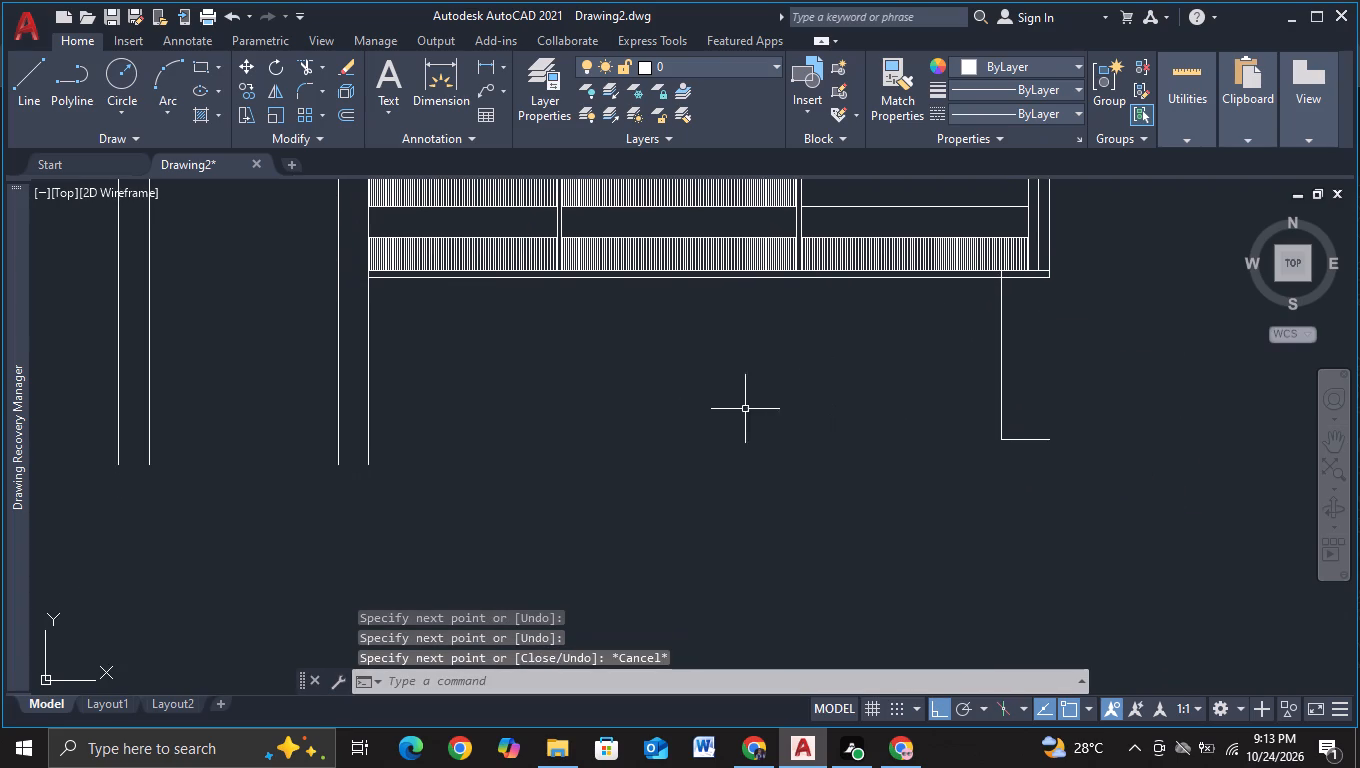
{"action": "left_click", "coordinate": [307, 67]}
{"action": "scroll", "coordinate": [1125, 299], "scroll_direction": "up", "scroll_amount": 2}
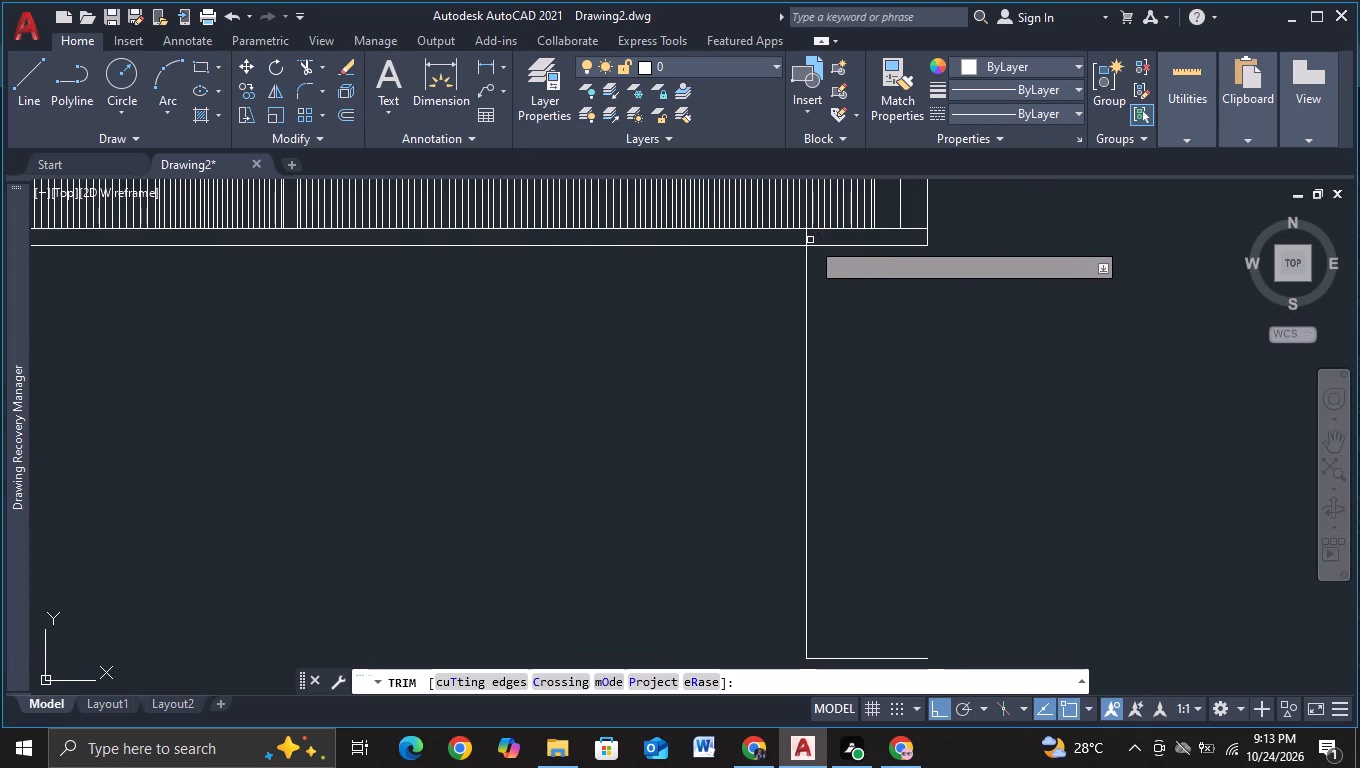
{"action": "left_click", "coordinate": [808, 240]}
{"action": "scroll", "coordinate": [930, 308], "scroll_direction": "down", "scroll_amount": 3}
{"action": "middle_click_drag", "start_coordinate": [957, 376], "coordinate": [949, 316]}
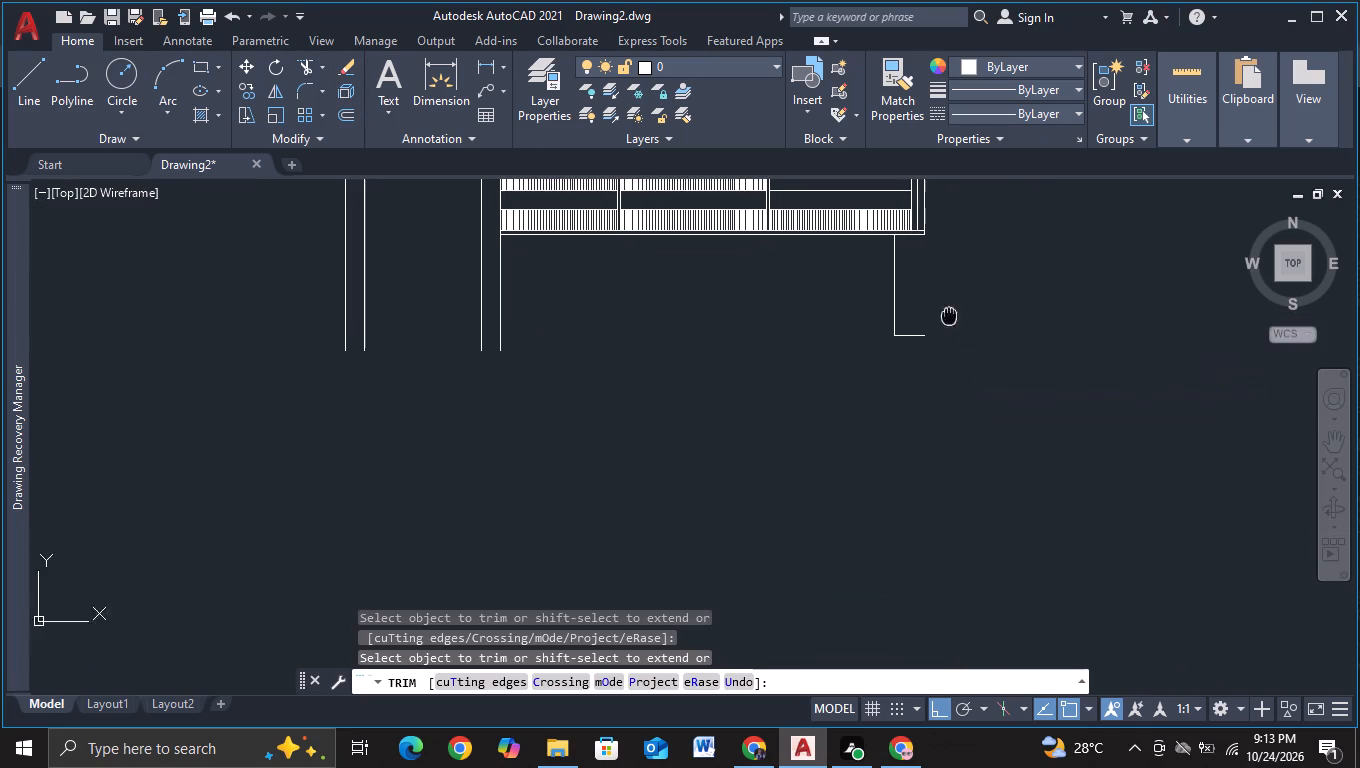
{"action": "key", "text": "Escape"}
Draw a short vertical line down from the ledge's outer end, continuing about 24 units horizontally left past the nearest column's two lines.
{"action": "left_click", "coordinate": [13, 78]}
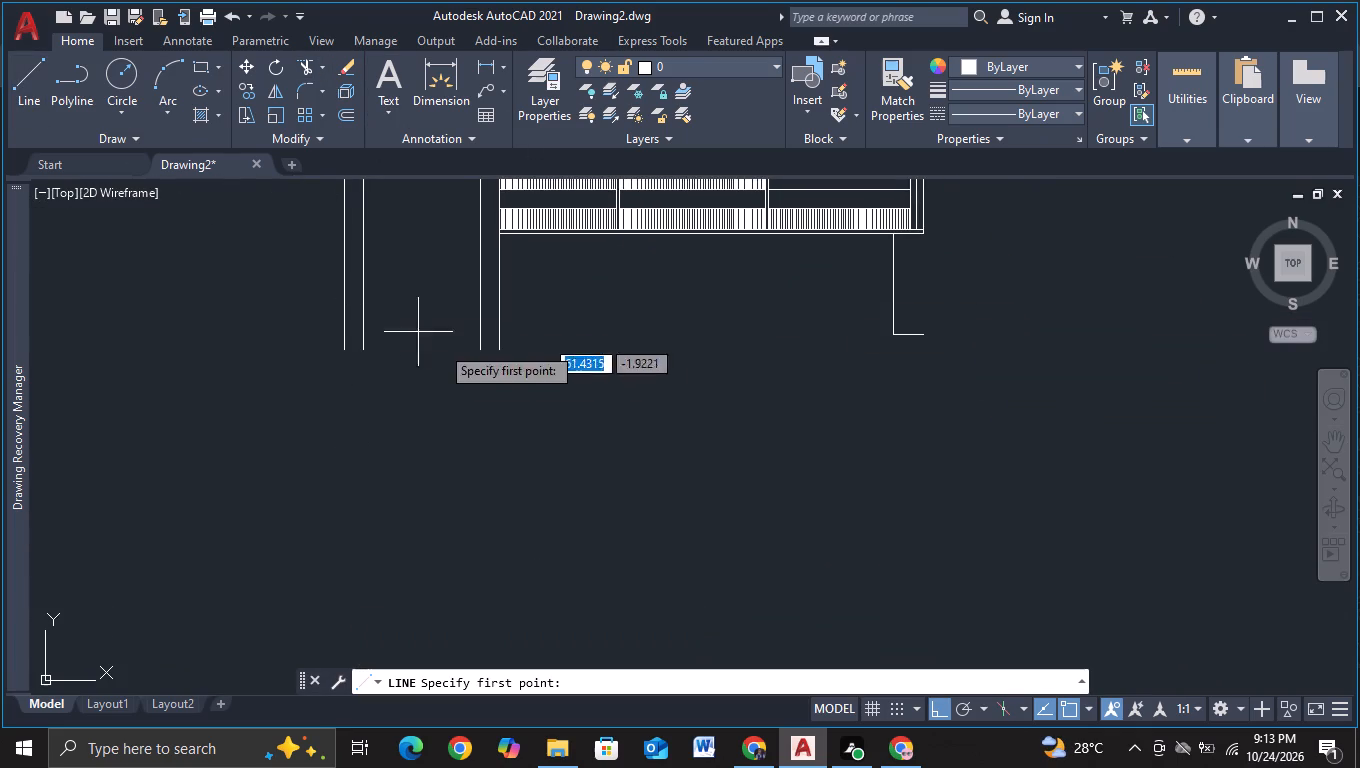
{"action": "left_click", "coordinate": [923, 337]}
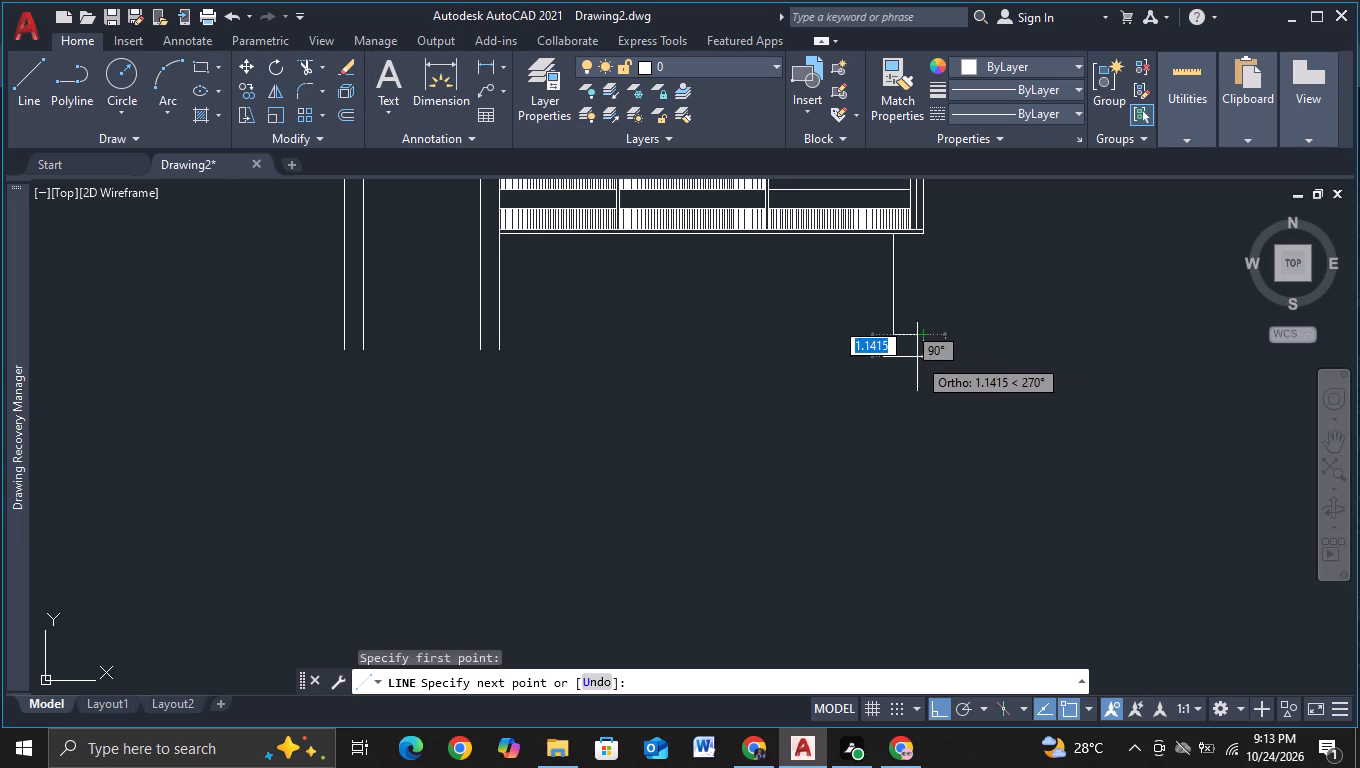
{"action": "scroll", "coordinate": [917, 357], "scroll_direction": "up", "scroll_amount": 2}
{"action": "left_click", "coordinate": [916, 330]}
{"action": "scroll", "coordinate": [531, 352], "scroll_direction": "down", "scroll_amount": 3}
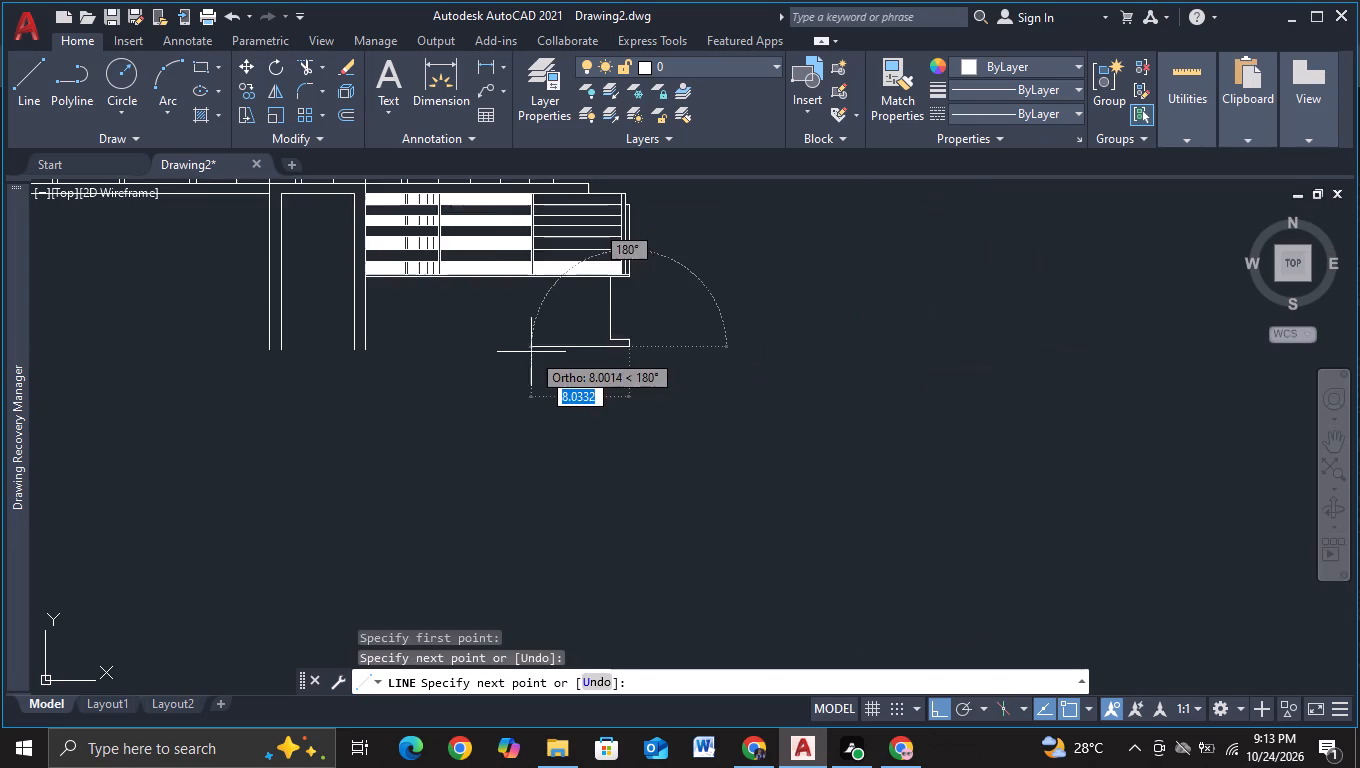
{"action": "middle_click_drag", "start_coordinate": [531, 352], "coordinate": [825, 378]}
{"action": "scroll", "coordinate": [652, 369], "scroll_direction": "up", "scroll_amount": 2}
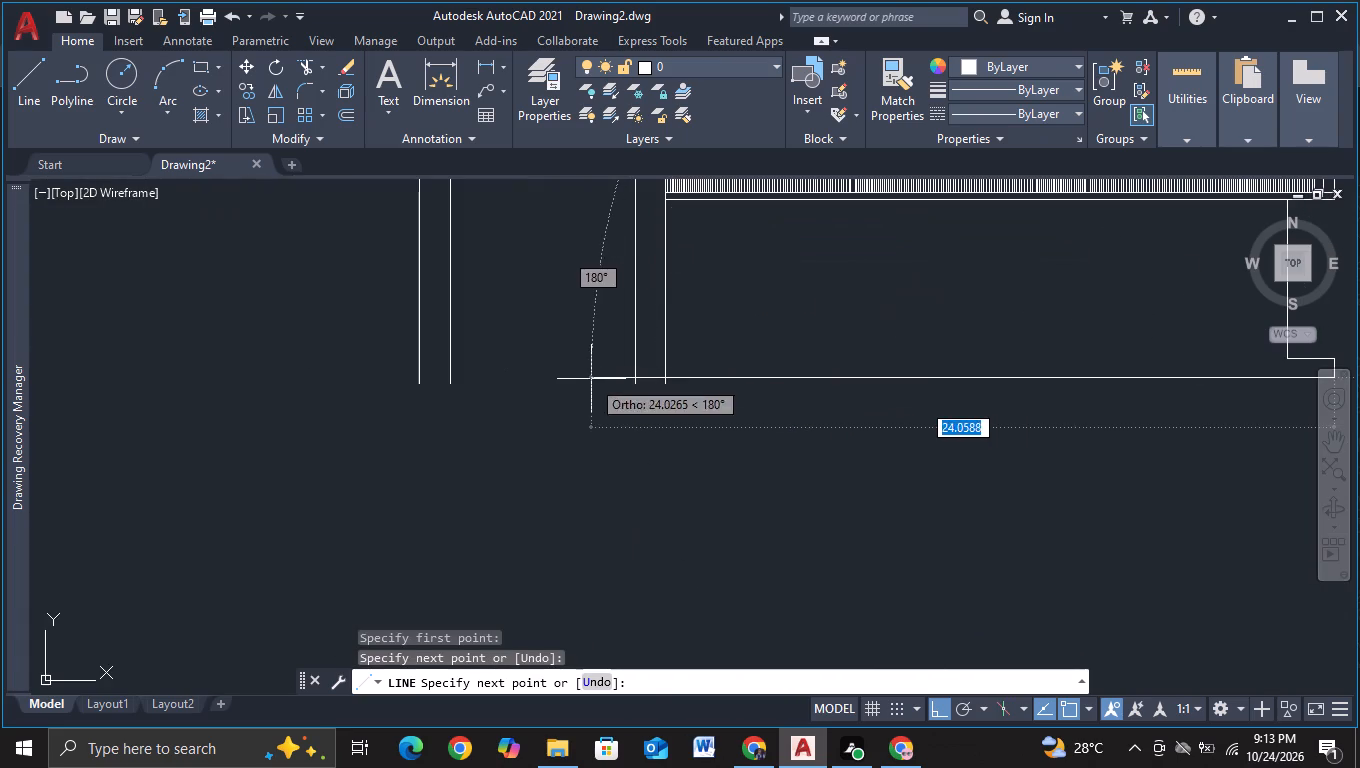
{"action": "left_click", "coordinate": [591, 379]}
{"action": "key", "text": "Escape"}
Trim the new base line's overhang beyond the column's outer line and the two column line ends below it.
{"action": "left_click", "coordinate": [311, 73]}
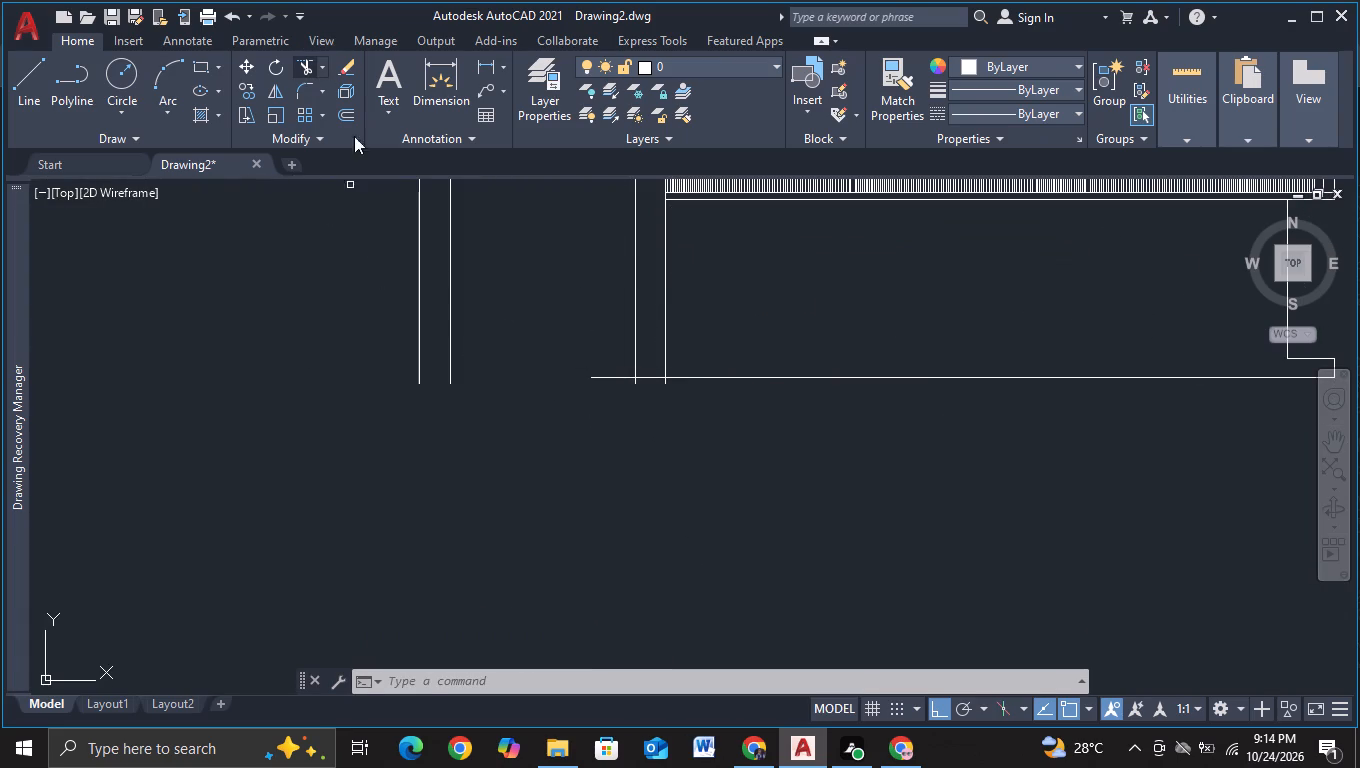
{"action": "left_click", "coordinate": [617, 365]}
{"action": "left_click", "coordinate": [614, 382]}
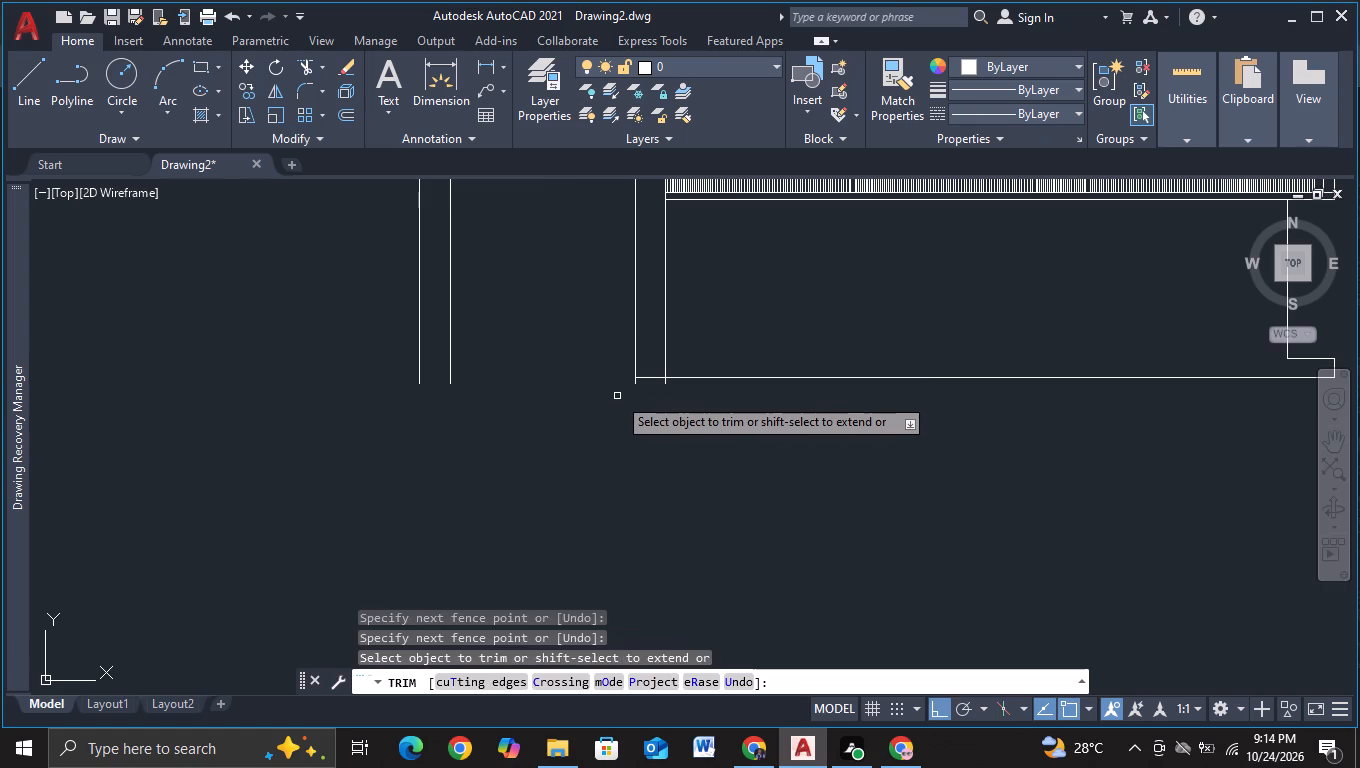
{"action": "scroll", "coordinate": [629, 383], "scroll_direction": "up", "scroll_amount": 2}
{"action": "left_click", "coordinate": [629, 383]}
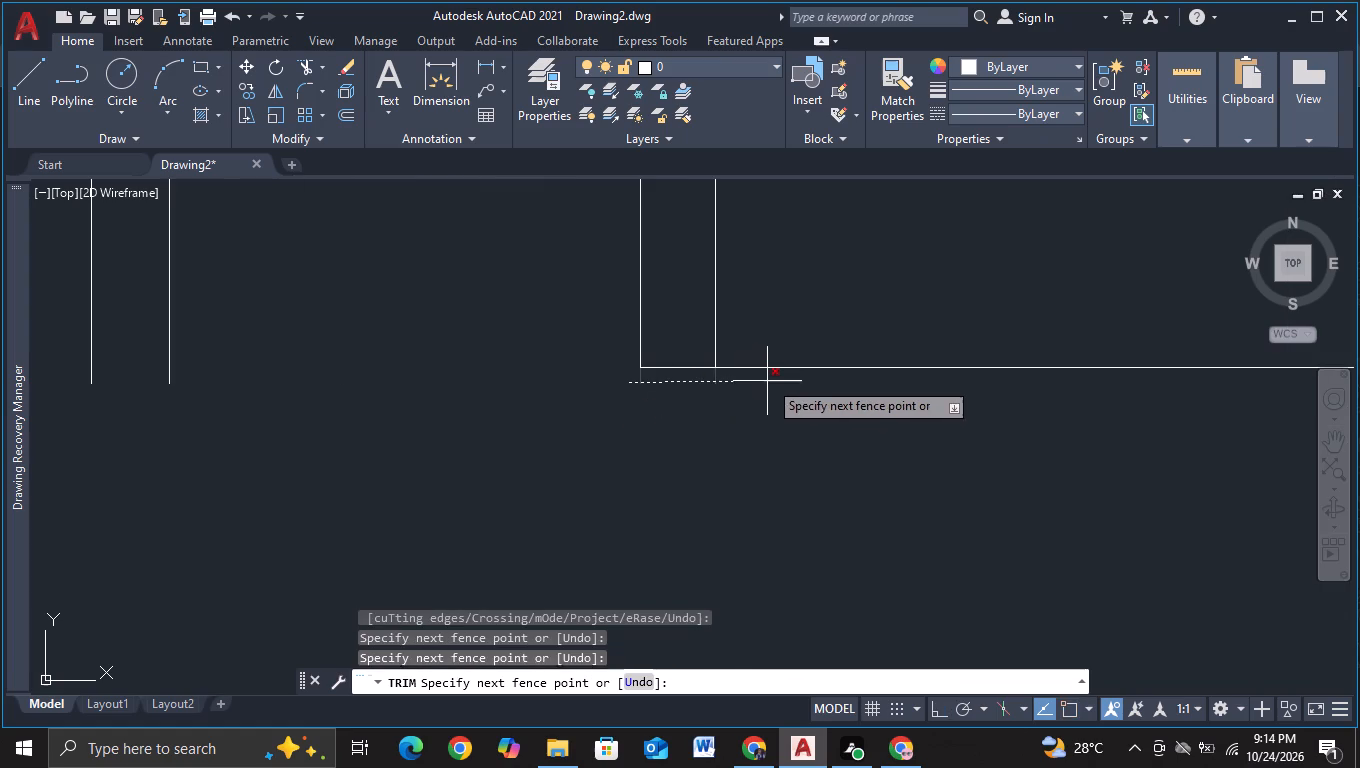
{"action": "left_click", "coordinate": [771, 378]}
{"action": "scroll", "coordinate": [777, 387], "scroll_direction": "down", "scroll_amount": 2}
{"action": "scroll", "coordinate": [935, 534], "scroll_direction": "down", "scroll_amount": 1}
{"action": "middle_click_drag", "start_coordinate": [821, 540], "coordinate": [543, 491]}
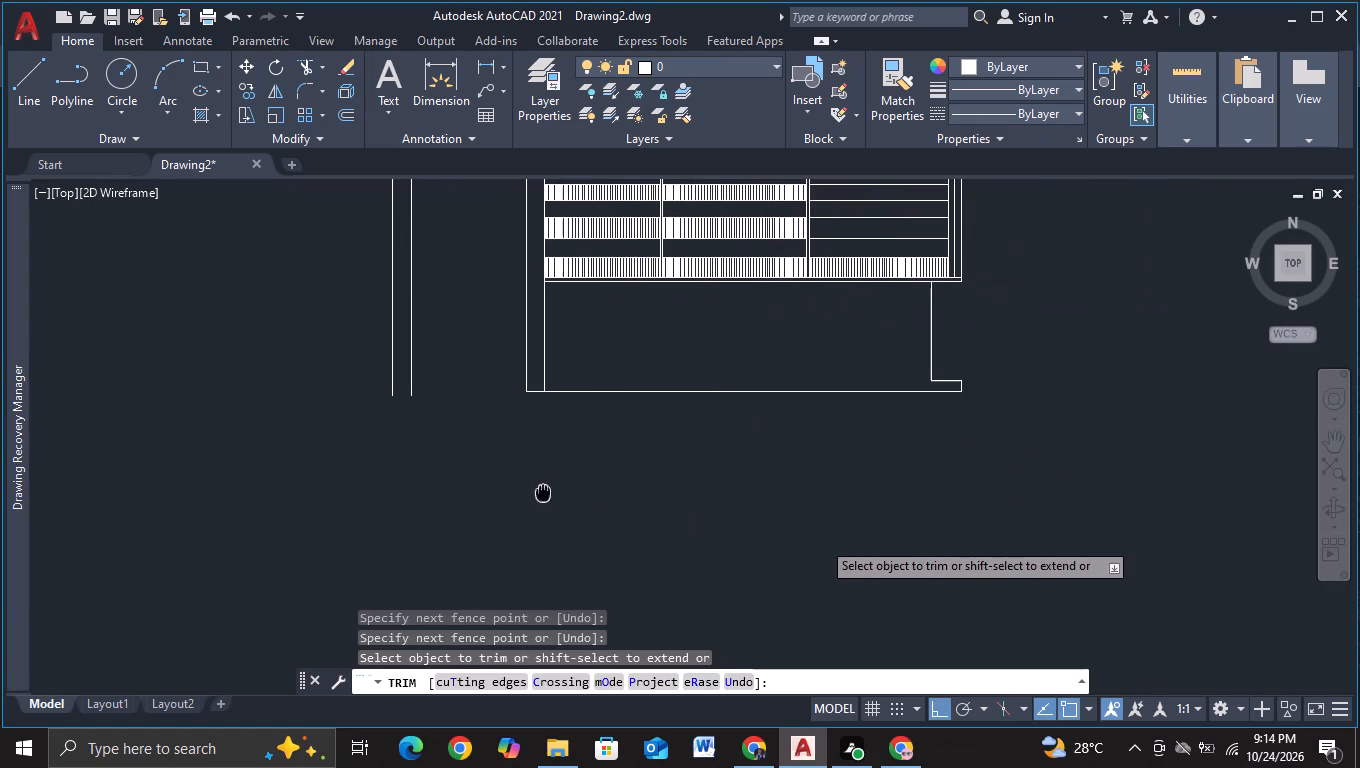
{"action": "key", "text": "Escape"}
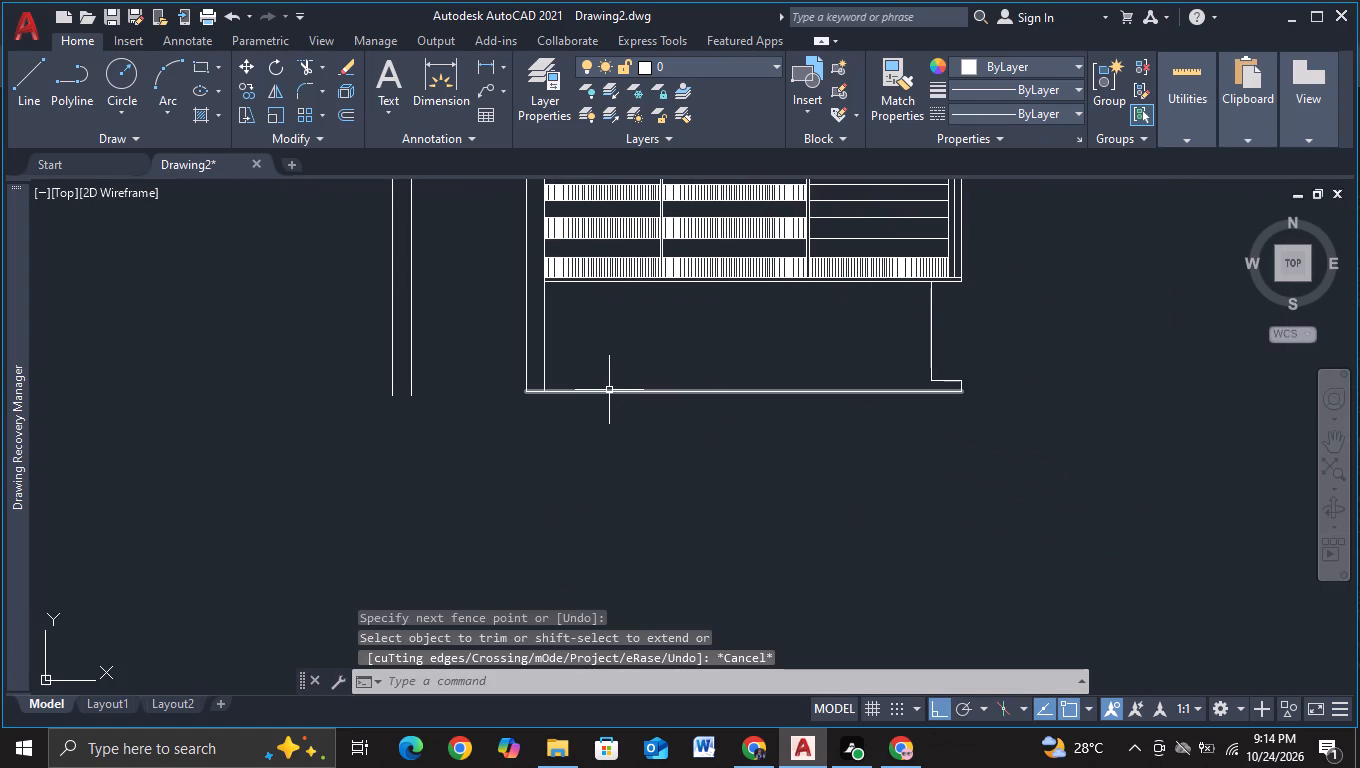
Copy the base line about 0.6 units upward, near the level of the ledge's top line.
{"action": "left_click", "coordinate": [609, 390]}
{"action": "key", "text": "c"}
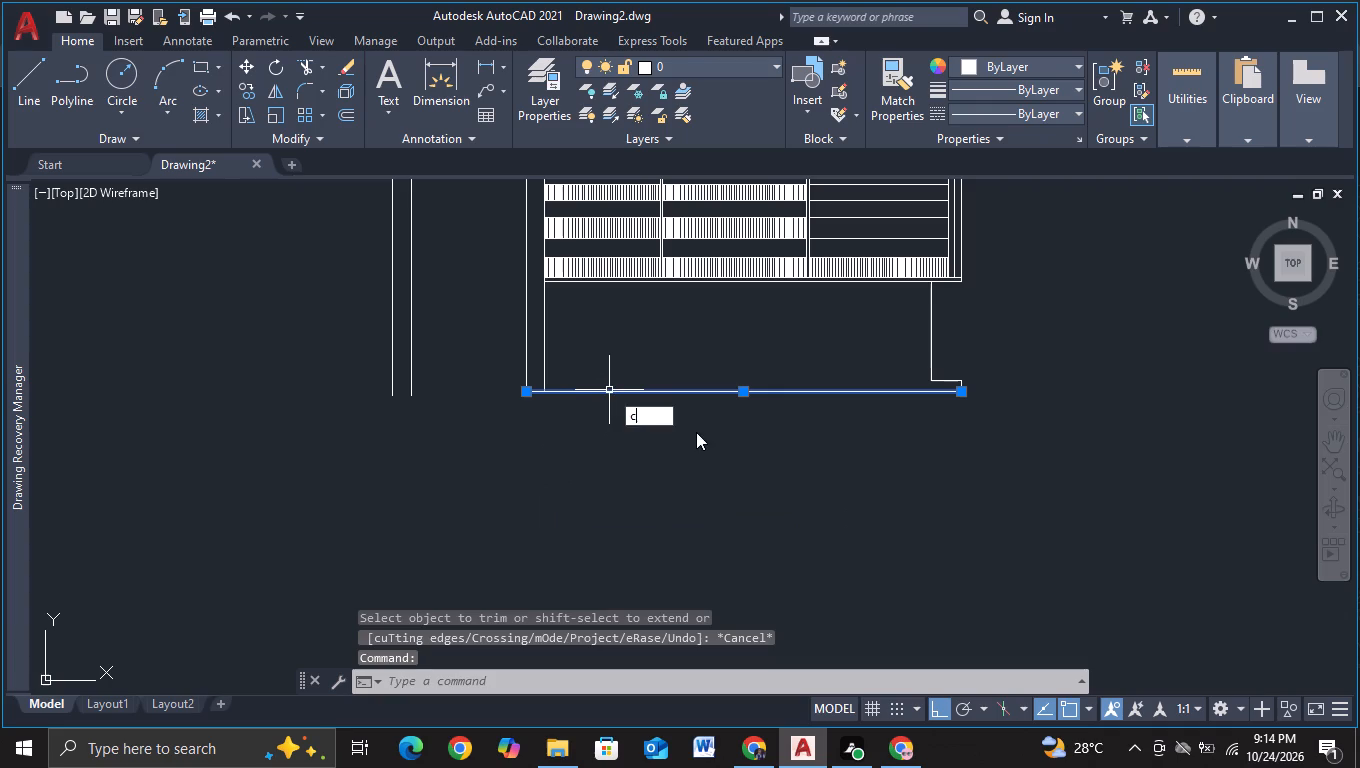
{"action": "double_click", "coordinate": [696, 453]}
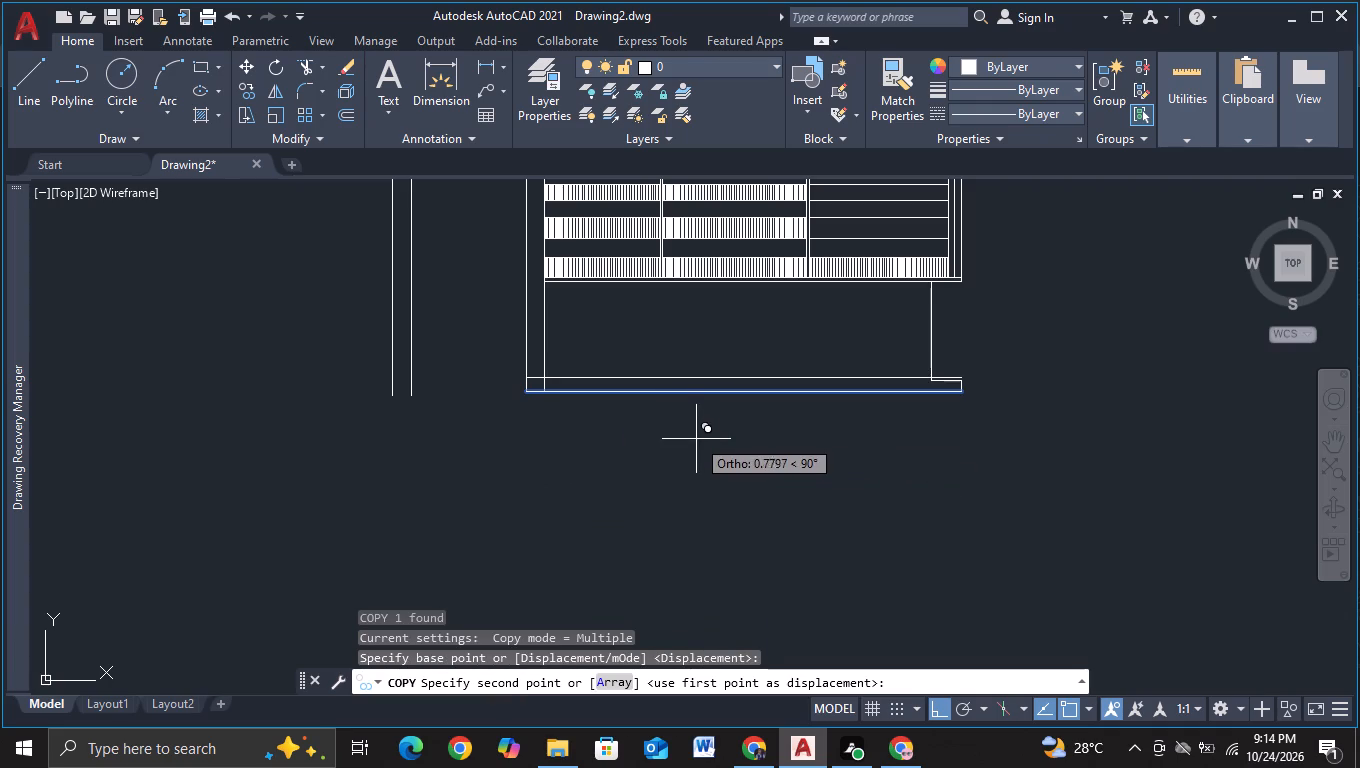
{"action": "scroll", "coordinate": [696, 440], "scroll_direction": "up", "scroll_amount": 1}
{"action": "middle_click_drag", "start_coordinate": [696, 440], "coordinate": [535, 401]}
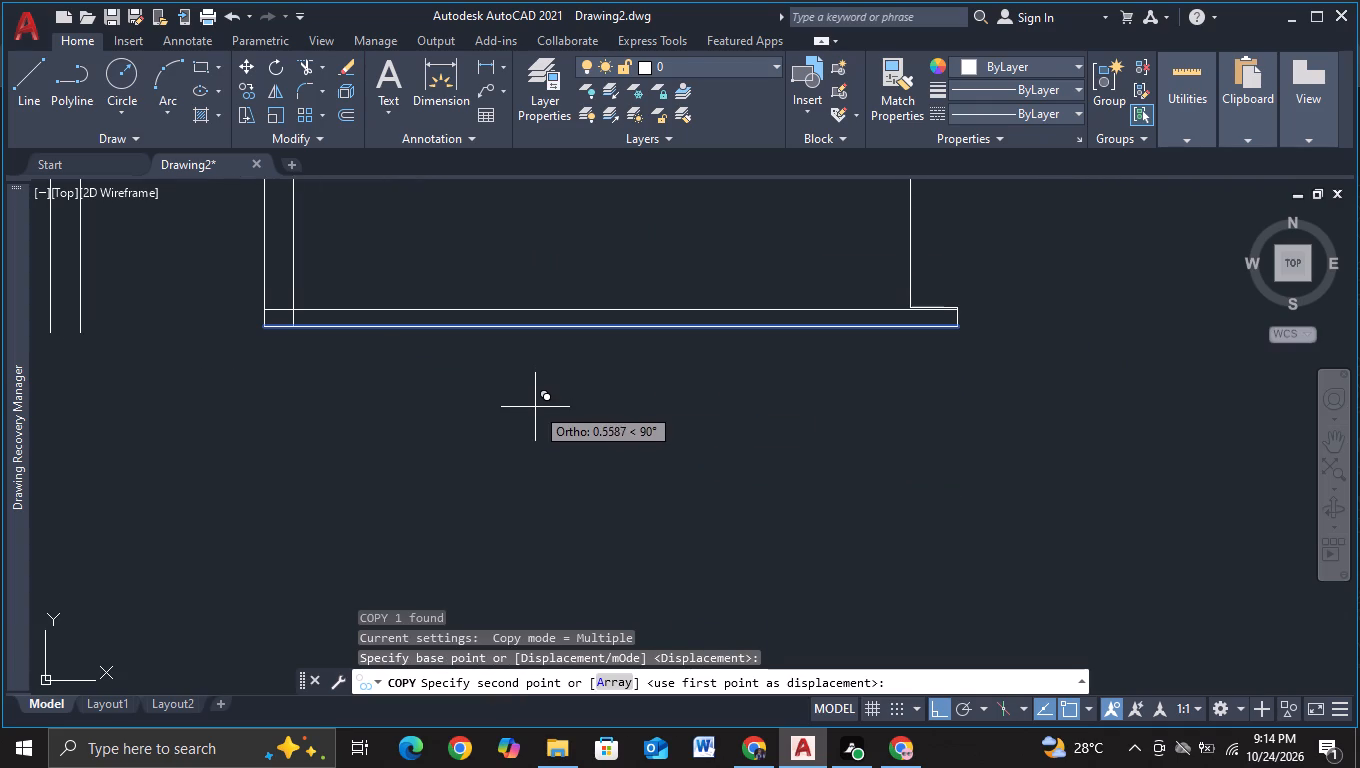
{"action": "scroll", "coordinate": [536, 404], "scroll_direction": "up", "scroll_amount": 2}
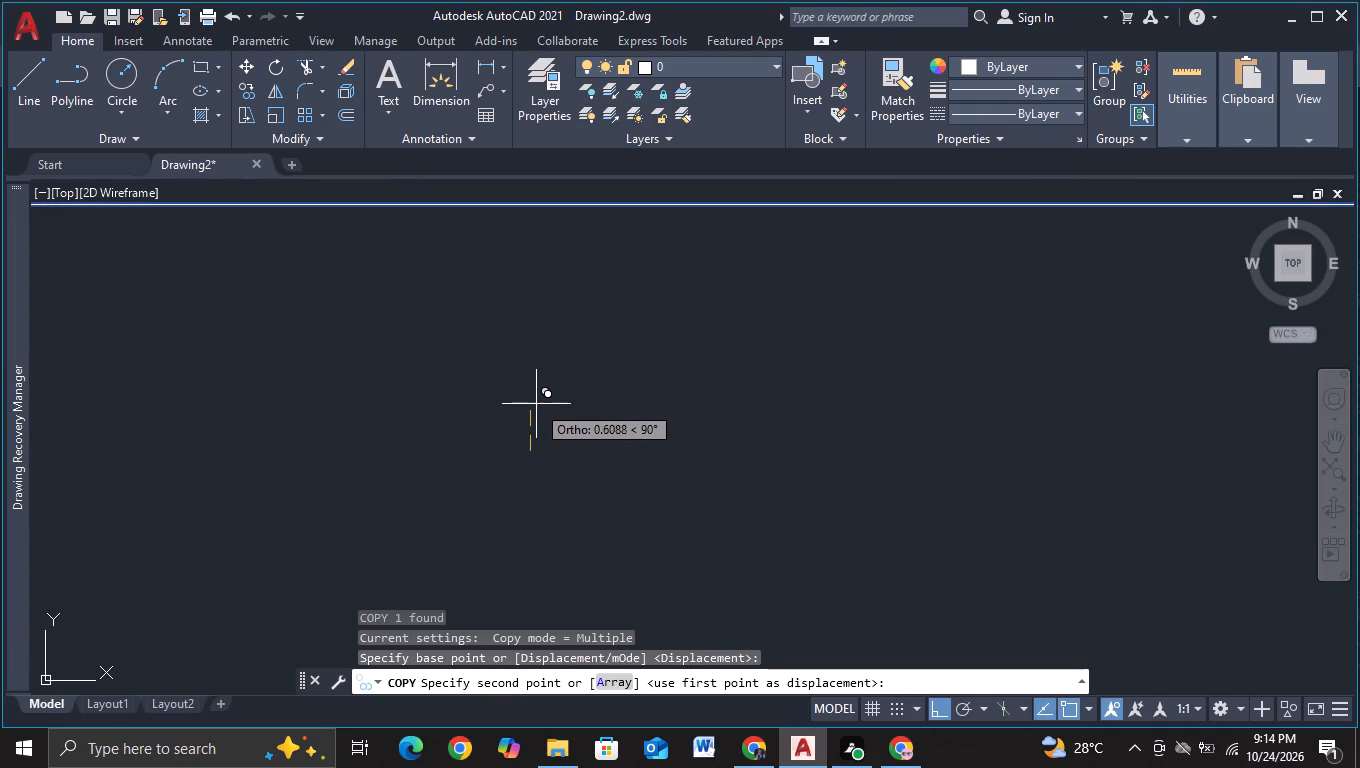
{"action": "middle_click_drag", "start_coordinate": [536, 404], "coordinate": [535, 512]}
{"action": "scroll", "coordinate": [535, 512], "scroll_direction": "down", "scroll_amount": 2}
{"action": "middle_click_drag", "start_coordinate": [535, 512], "coordinate": [352, 497]}
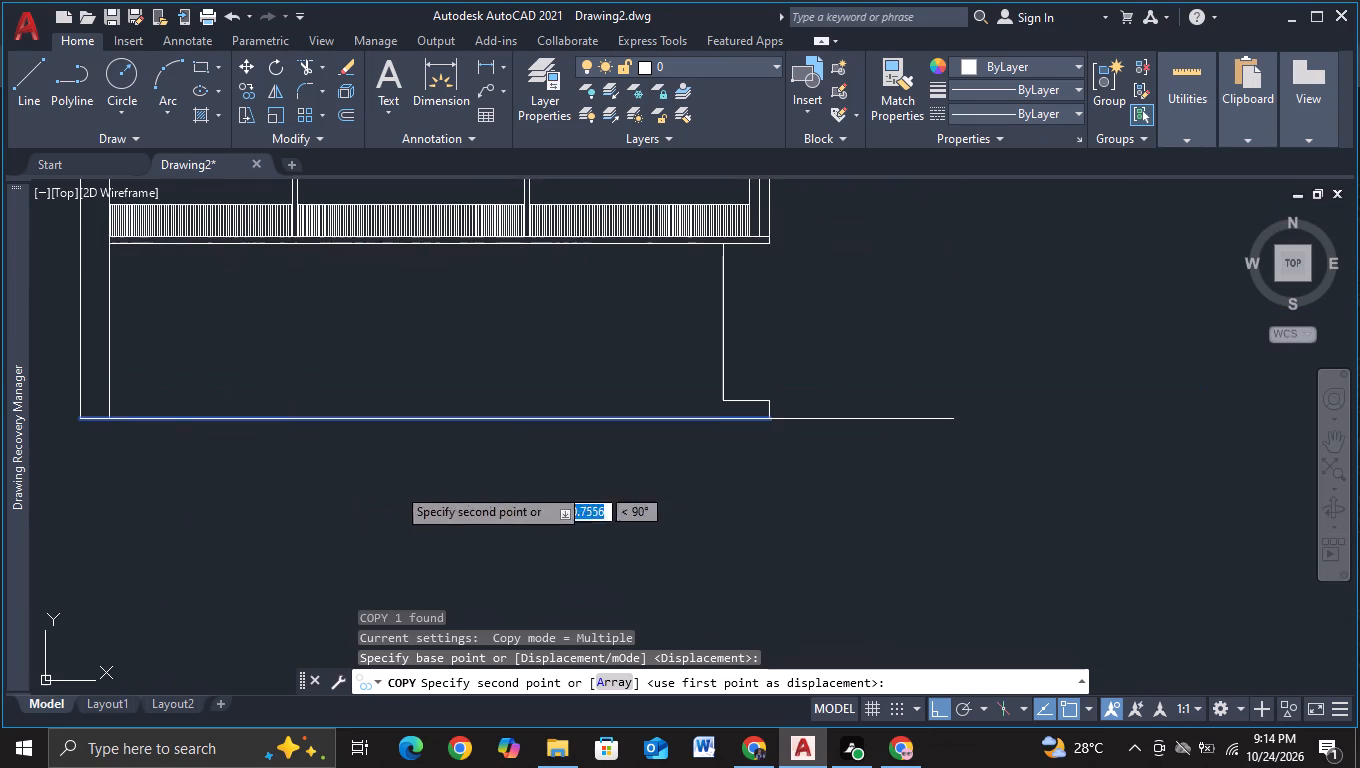
{"action": "scroll", "coordinate": [452, 485], "scroll_direction": "up", "scroll_amount": 2}
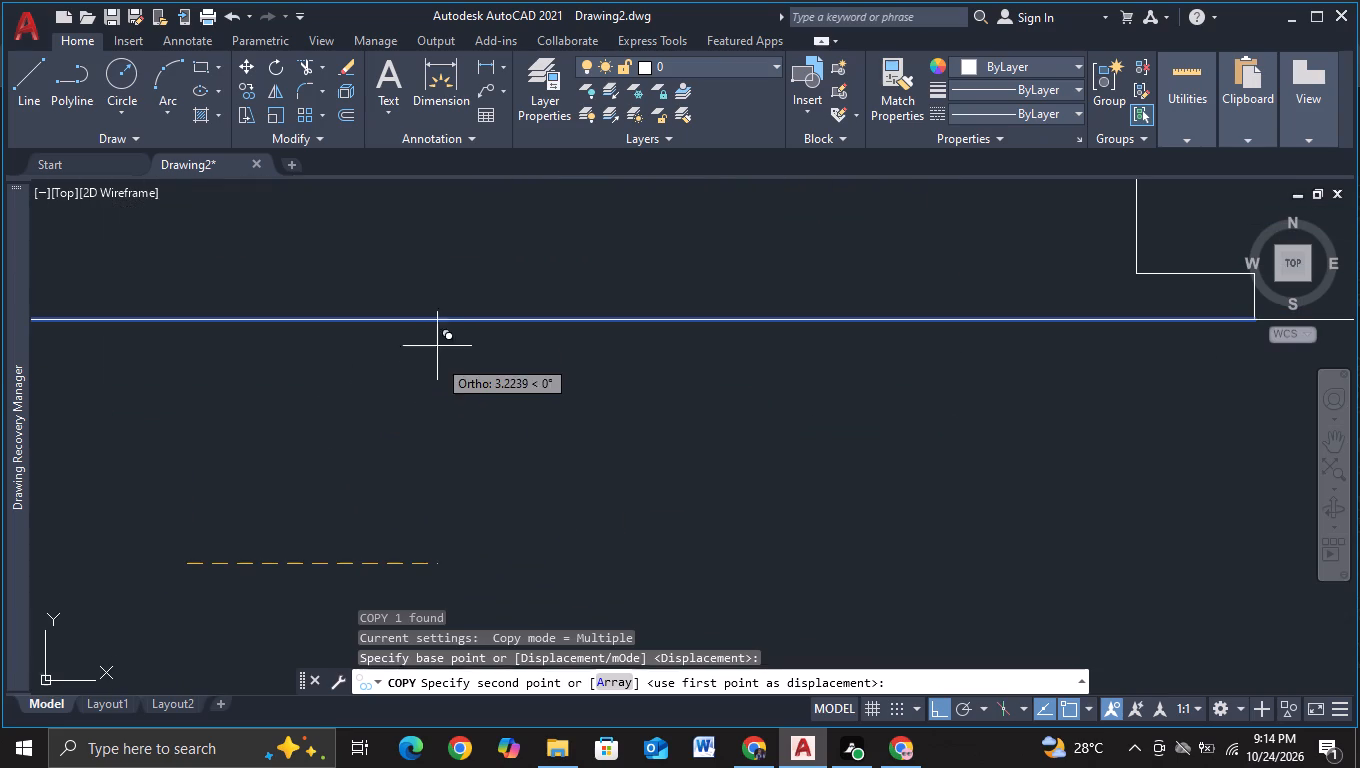
{"action": "scroll", "coordinate": [439, 373], "scroll_direction": "down", "scroll_amount": 2}
{"action": "scroll", "coordinate": [350, 430], "scroll_direction": "up", "scroll_amount": 1}
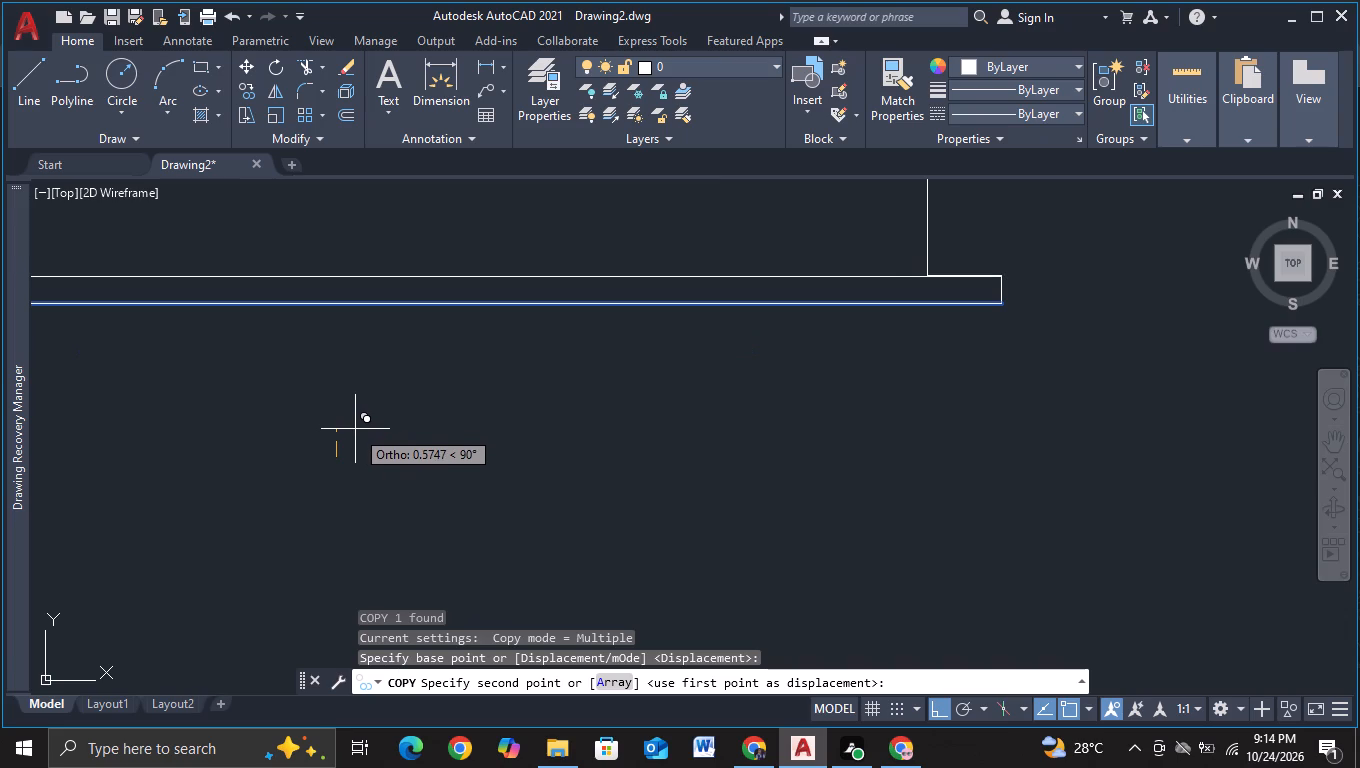
{"action": "left_click", "coordinate": [356, 425]}
{"action": "key", "text": "Escape"}
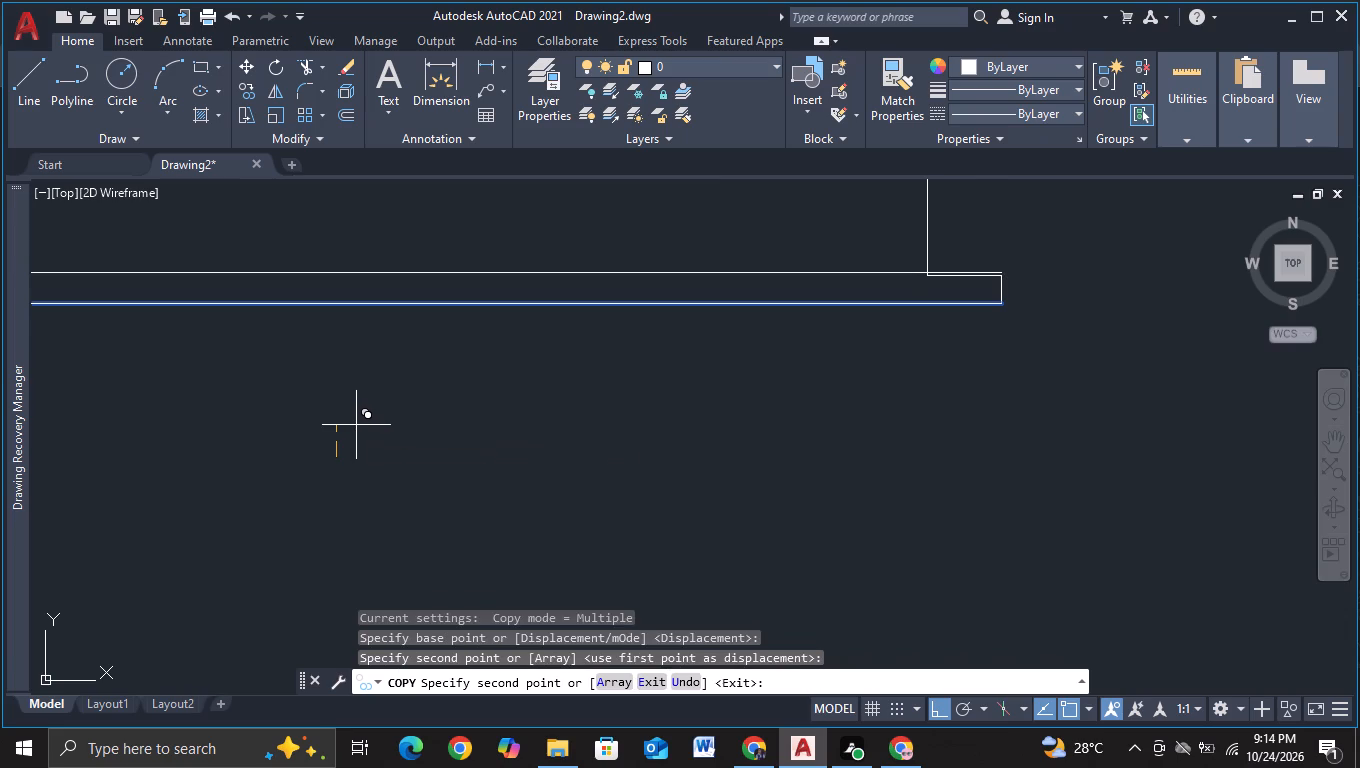
Trim the wall line's stub below the copied base line and remove the ledge's old top line just beneath it.
{"action": "middle_click_drag", "start_coordinate": [666, 411], "coordinate": [44, 387]}
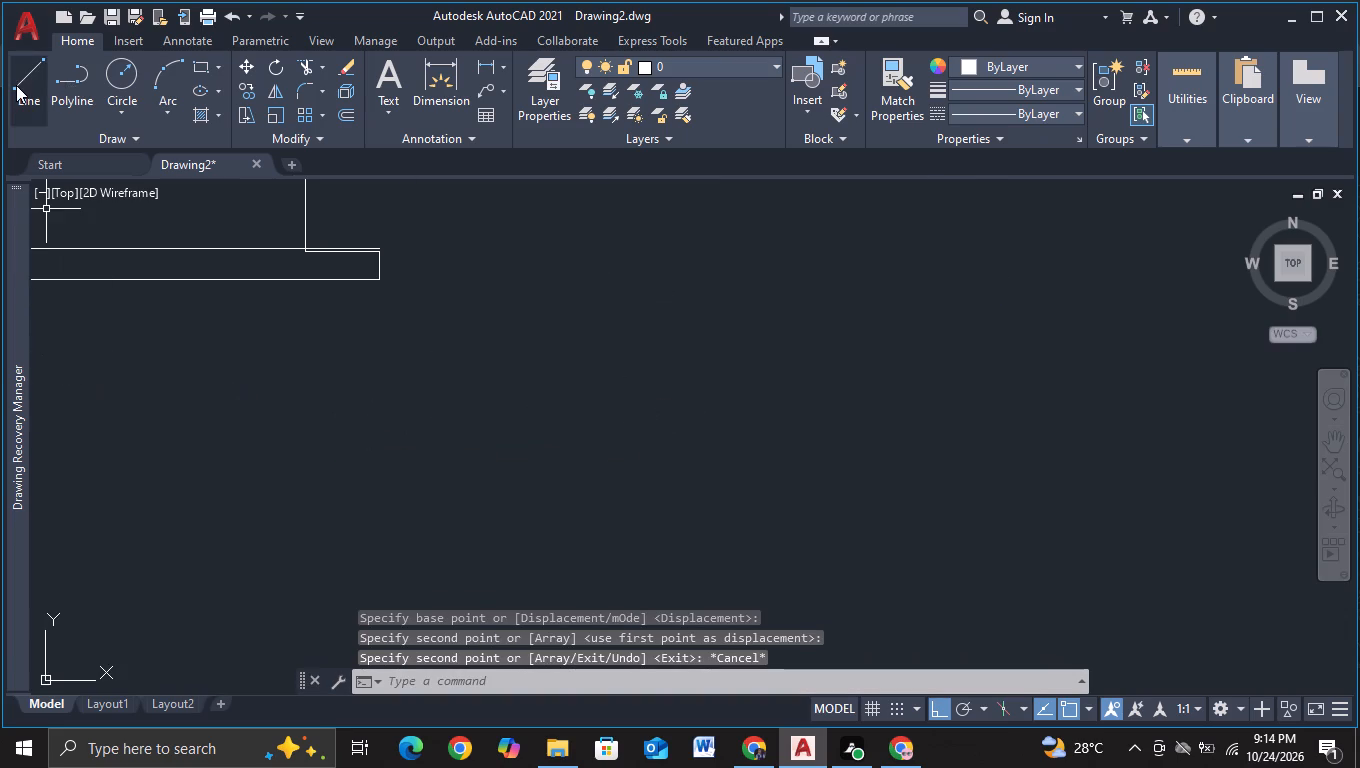
{"action": "left_click", "coordinate": [300, 72]}
{"action": "scroll", "coordinate": [310, 242], "scroll_direction": "up", "scroll_amount": 2}
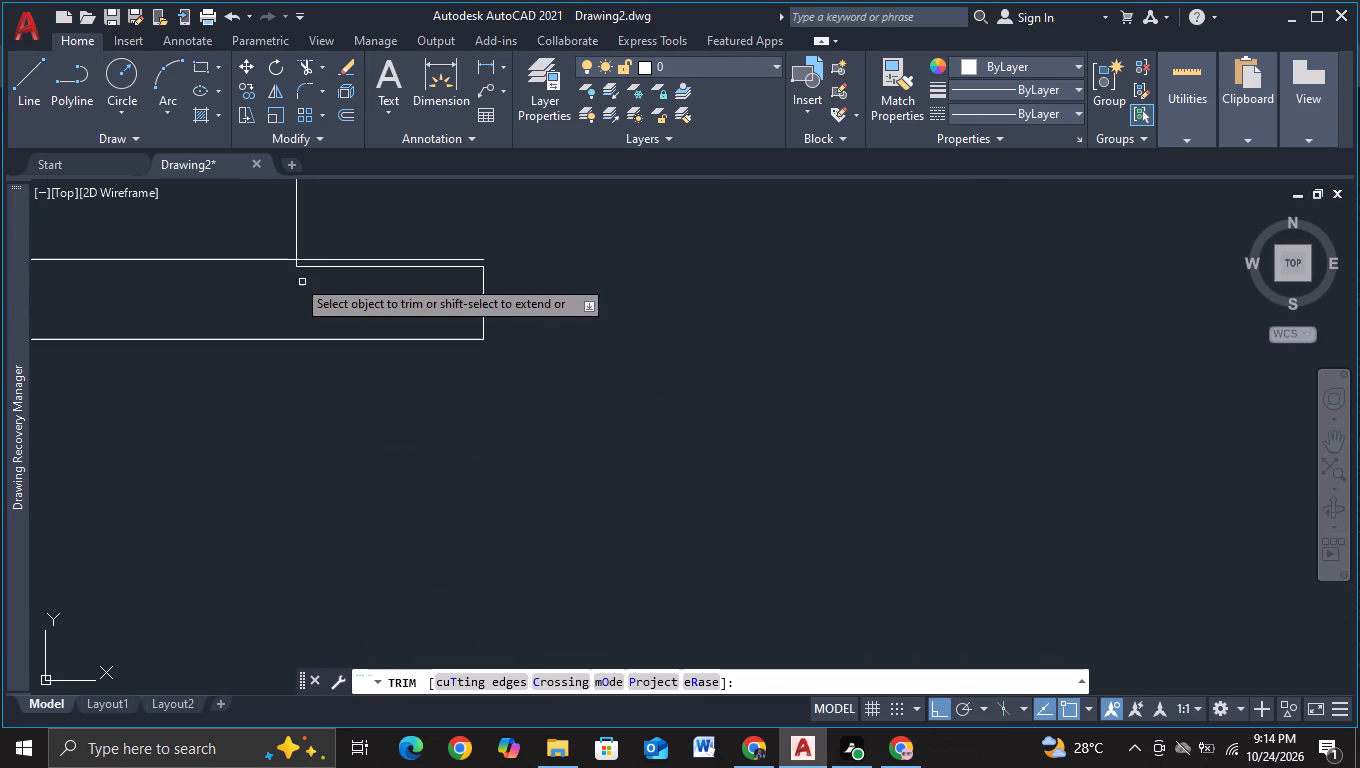
{"action": "scroll", "coordinate": [280, 264], "scroll_direction": "up", "scroll_amount": 1}
{"action": "left_click", "coordinate": [302, 265]}
{"action": "double_click", "coordinate": [320, 267]}
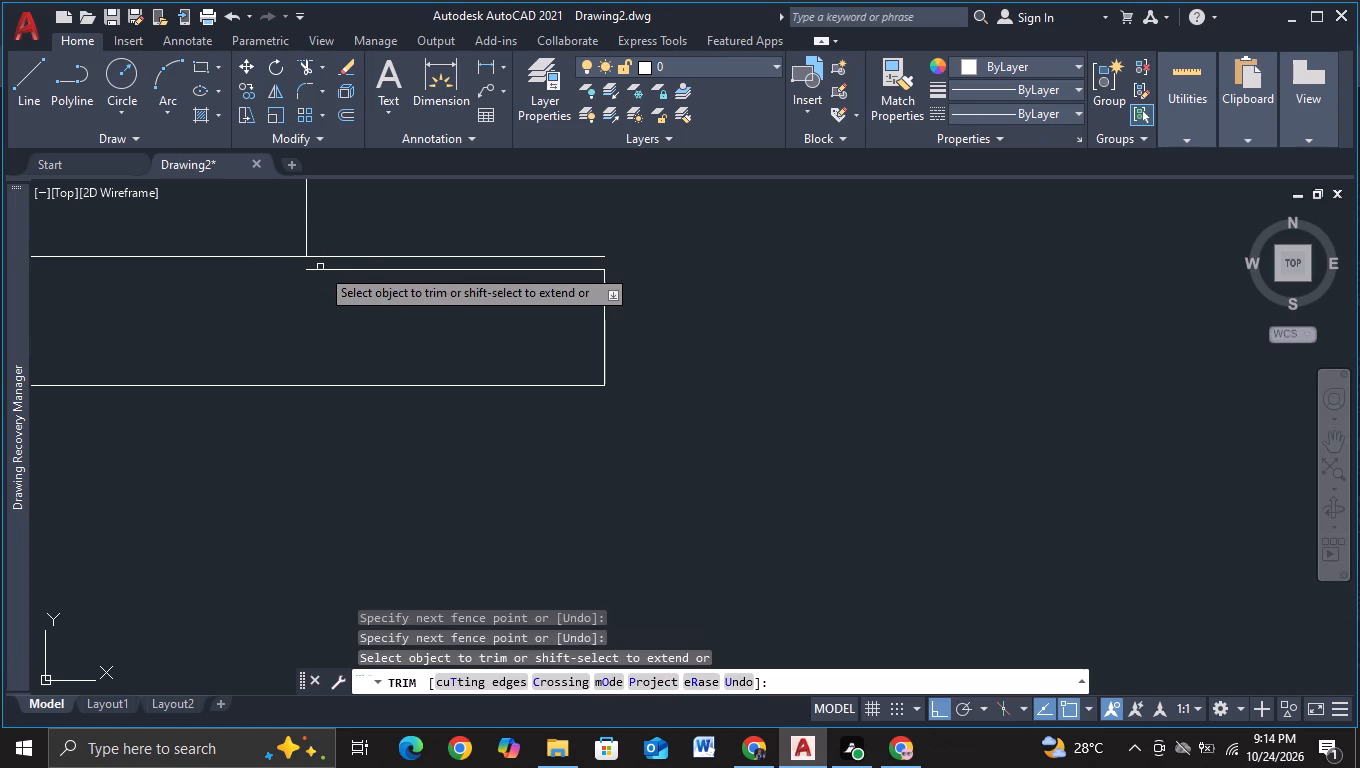
{"action": "left_click", "coordinate": [324, 269]}
{"action": "key", "text": "Escape"}
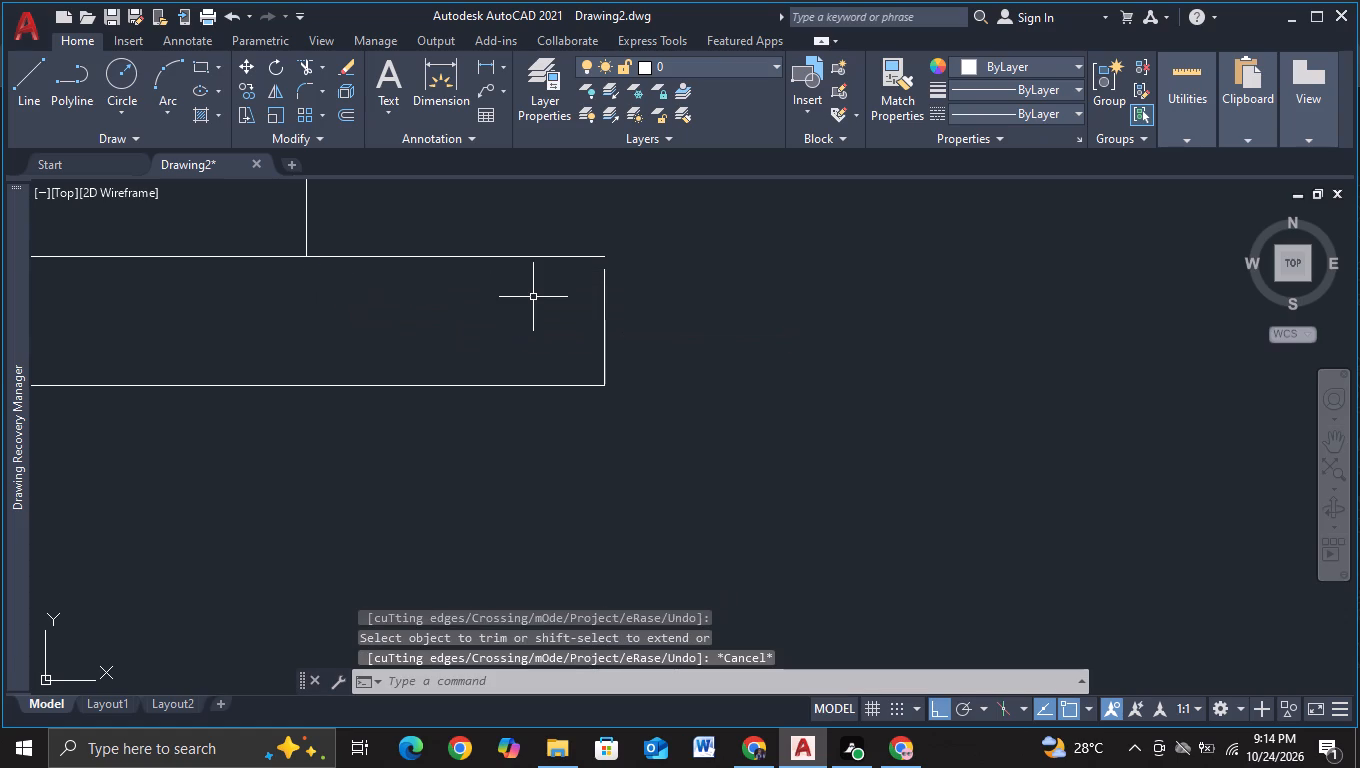
Extend the base slab's short outer end line up to the copied base line.
{"action": "key", "text": "e"}
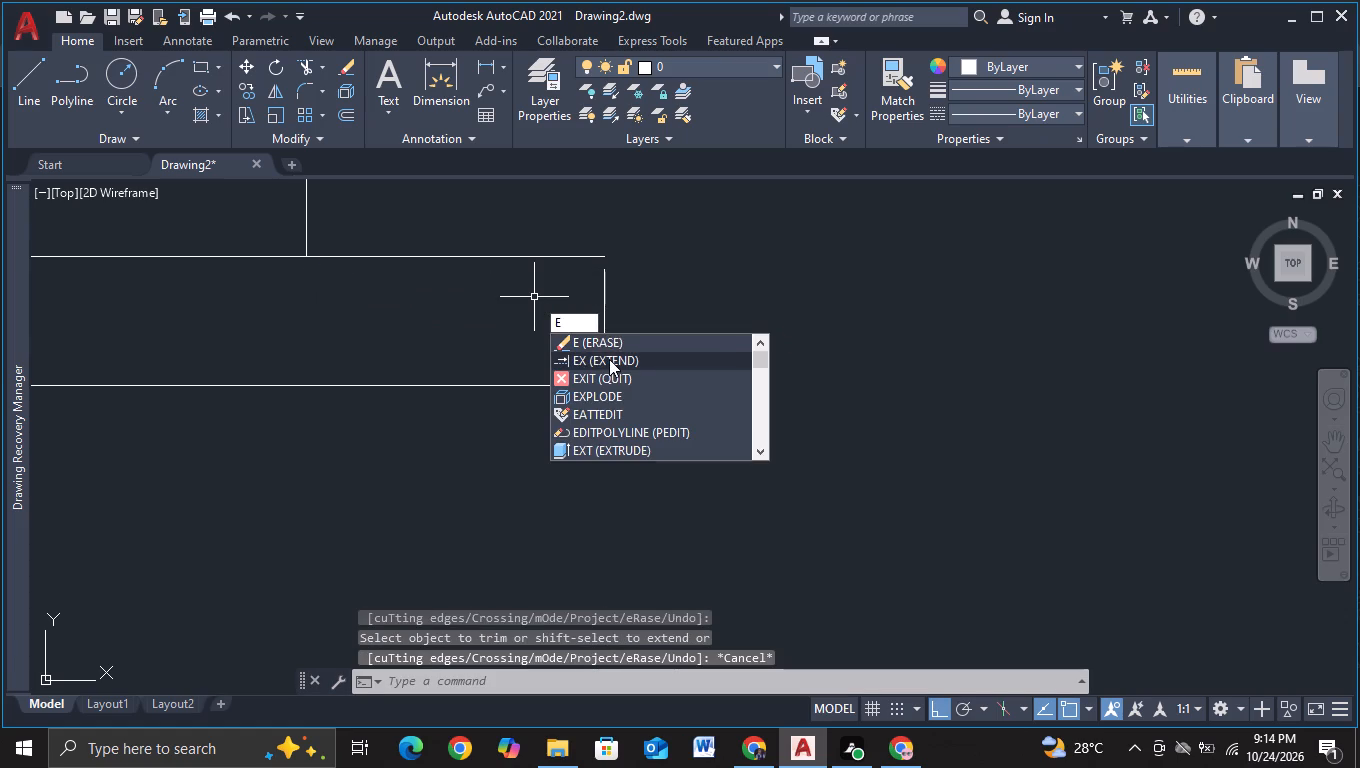
{"action": "left_click", "coordinate": [609, 359]}
{"action": "left_click", "coordinate": [601, 296]}
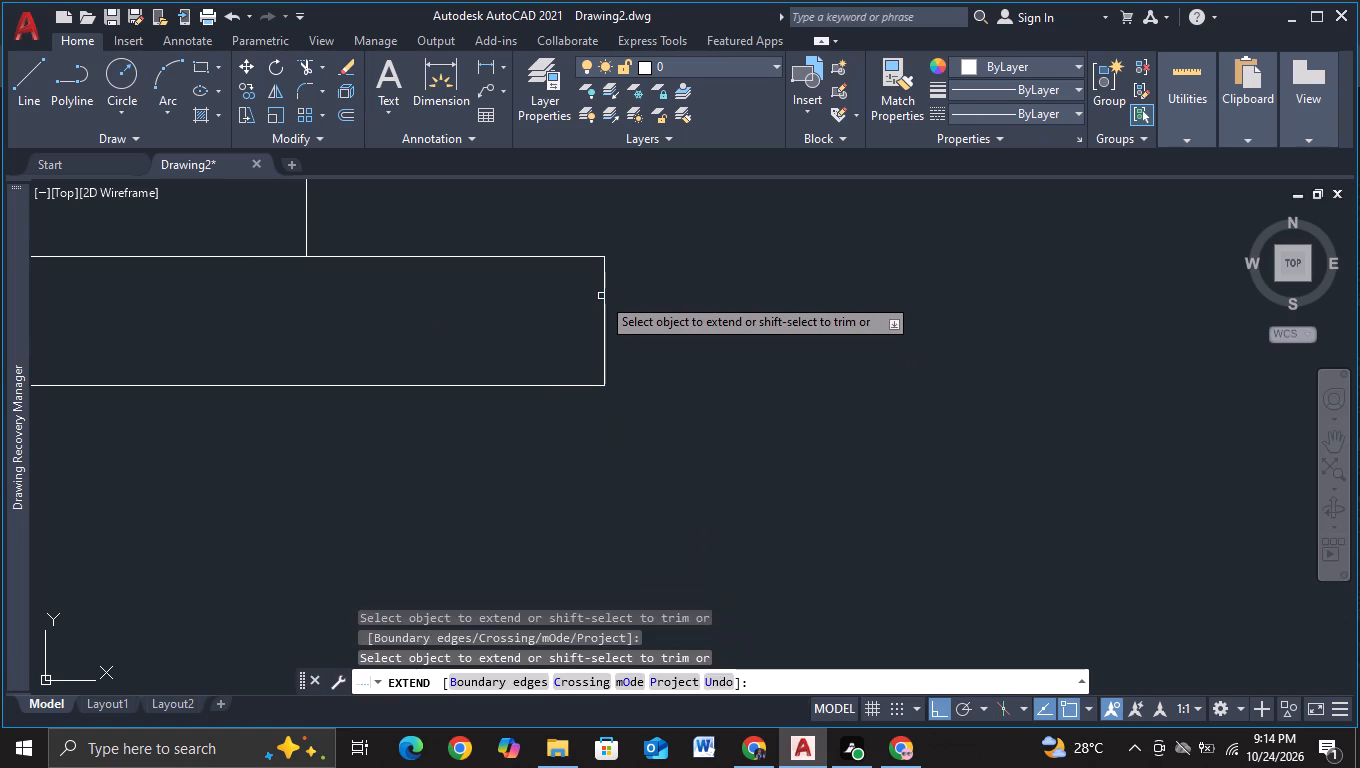
{"action": "key", "text": "Escape"}
With object snap off, draw a vertical line about 6.5 units long near the column, from below the base slab to between the lower block's bottom edge lines.
{"action": "scroll", "coordinate": [483, 317], "scroll_direction": "down", "scroll_amount": 5}
{"action": "middle_click_drag", "start_coordinate": [359, 399], "coordinate": [728, 416]}
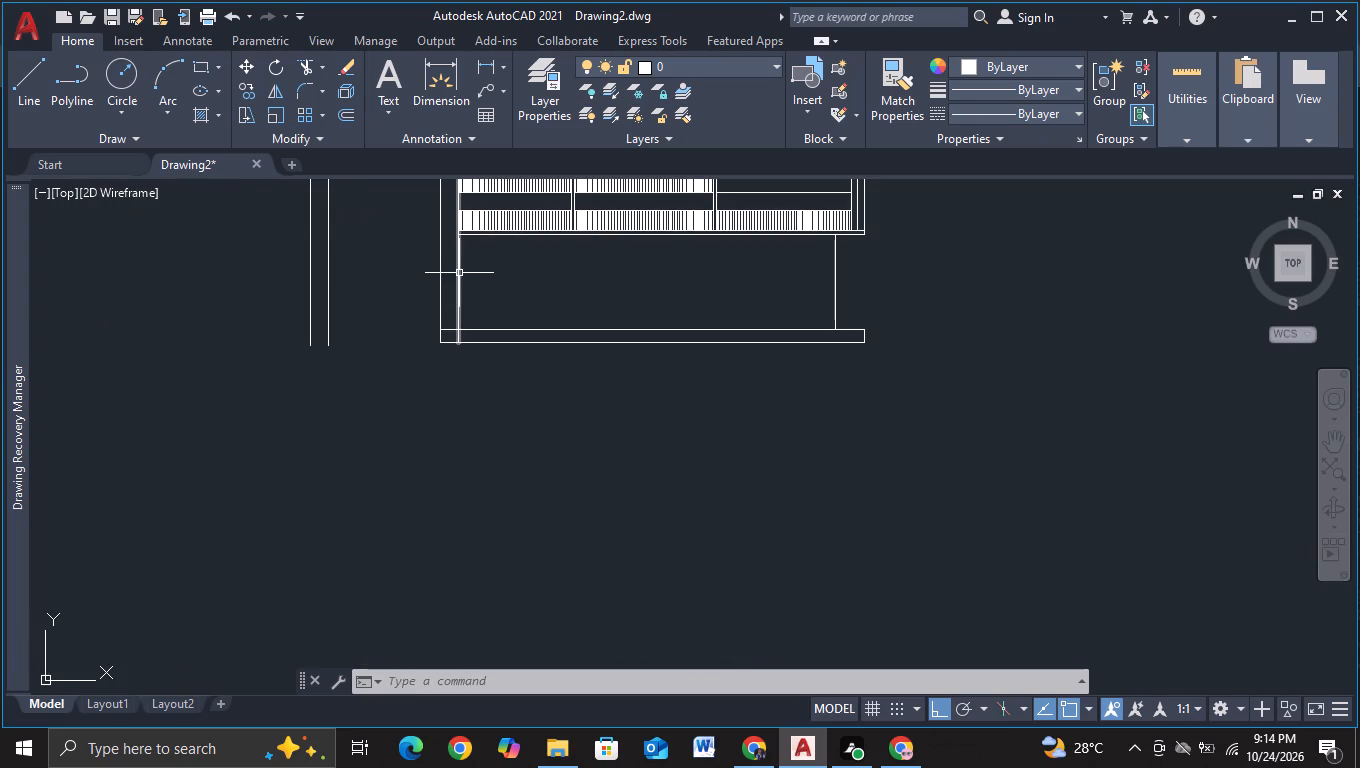
{"action": "left_click", "coordinate": [31, 107]}
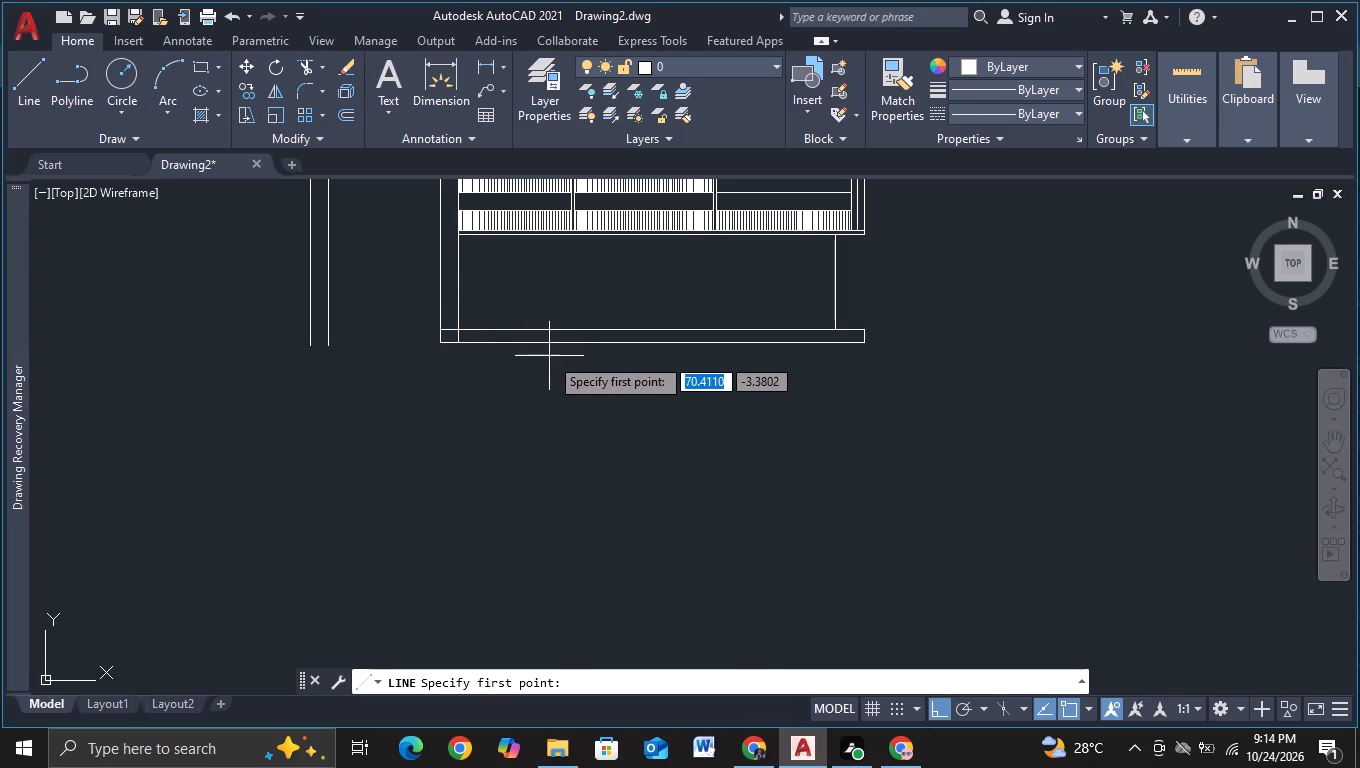
{"action": "key", "text": "F3"}
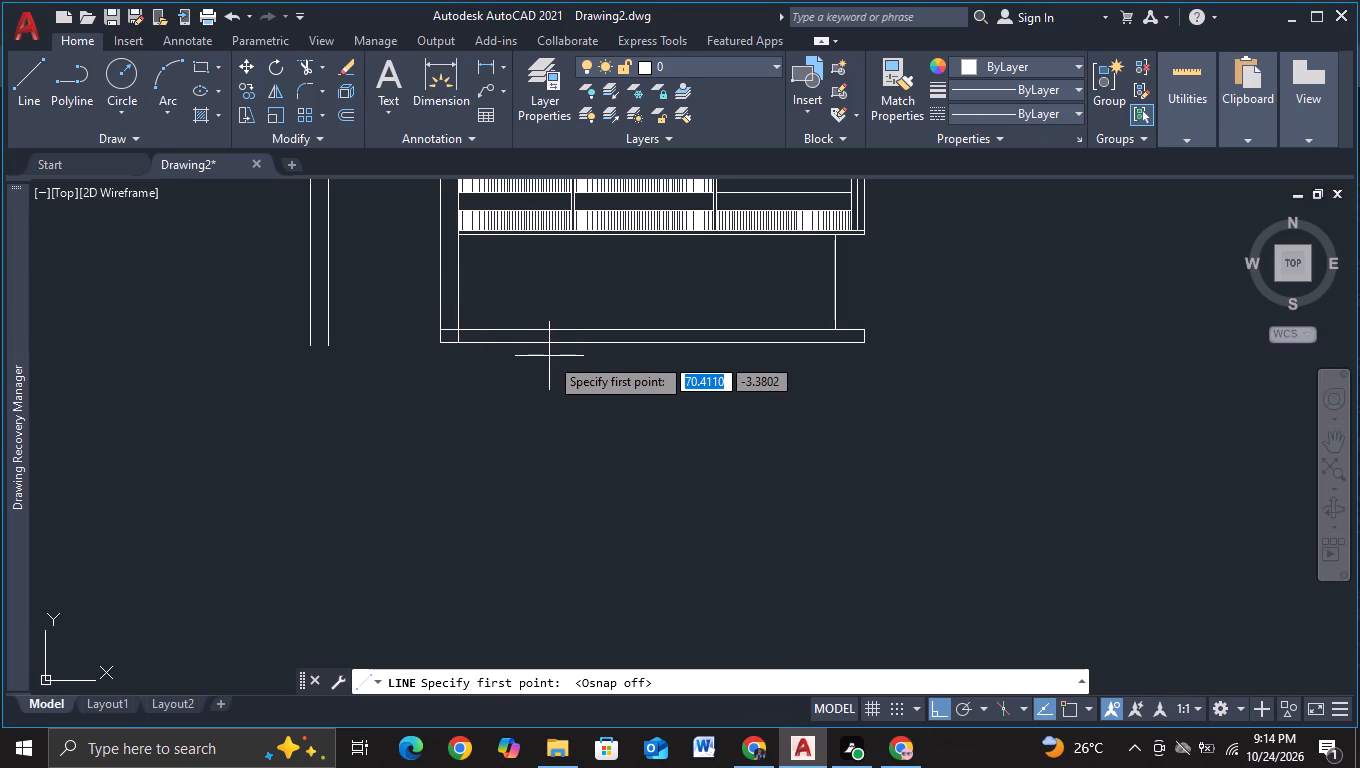
{"action": "left_click", "coordinate": [497, 354]}
{"action": "middle_click_drag", "start_coordinate": [512, 251], "coordinate": [513, 381]}
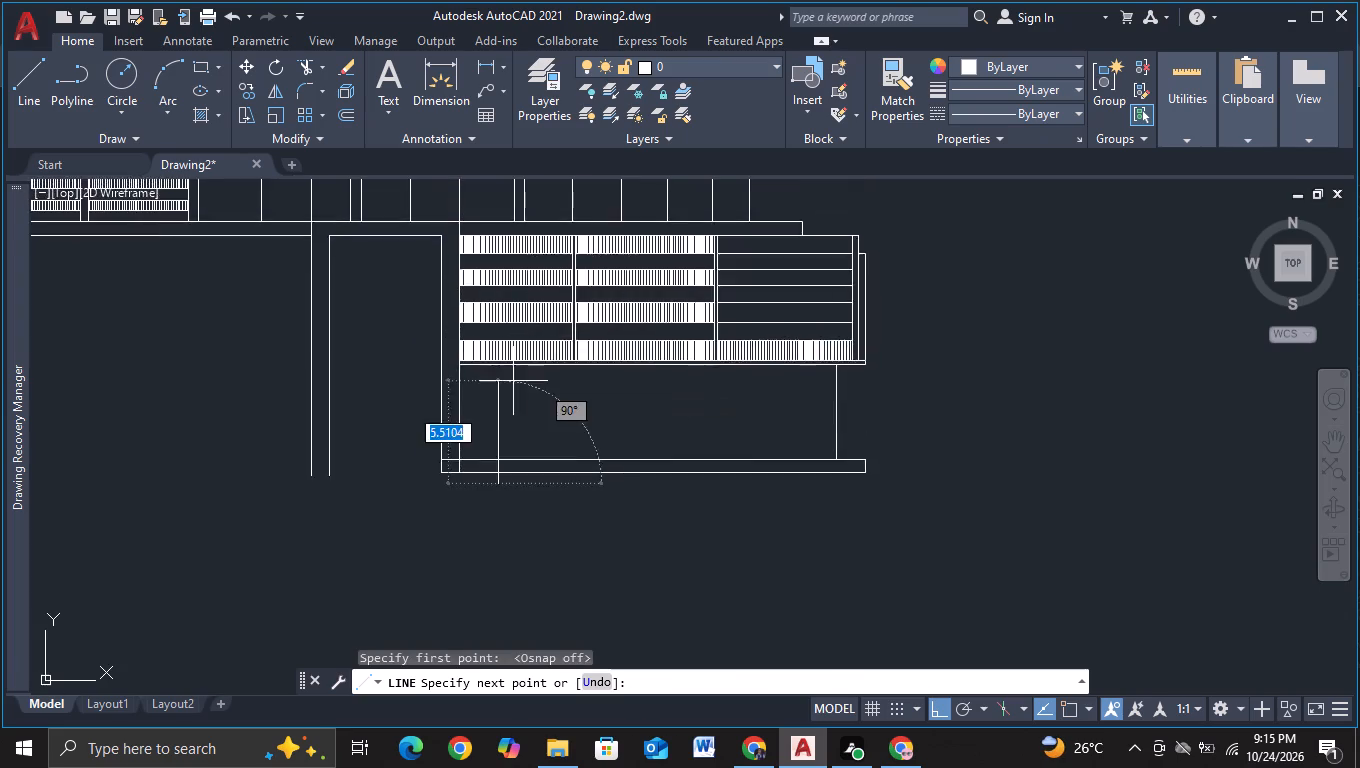
{"action": "scroll", "coordinate": [513, 381], "scroll_direction": "up", "scroll_amount": 4}
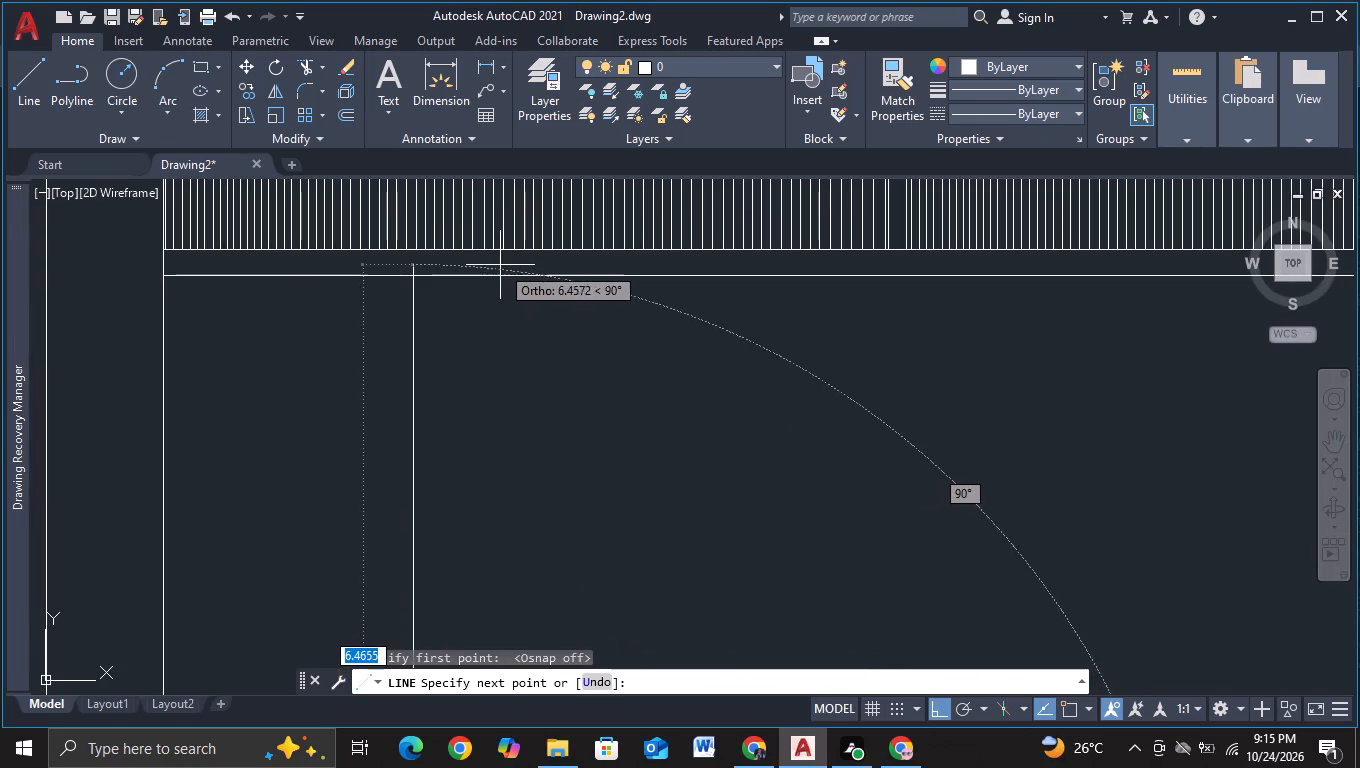
{"action": "left_click", "coordinate": [500, 265]}
{"action": "key", "text": "Escape"}
Trim the new vertical line to the space between block and base slab, and cut the slab's top line inside the column.
{"action": "left_click", "coordinate": [311, 66]}
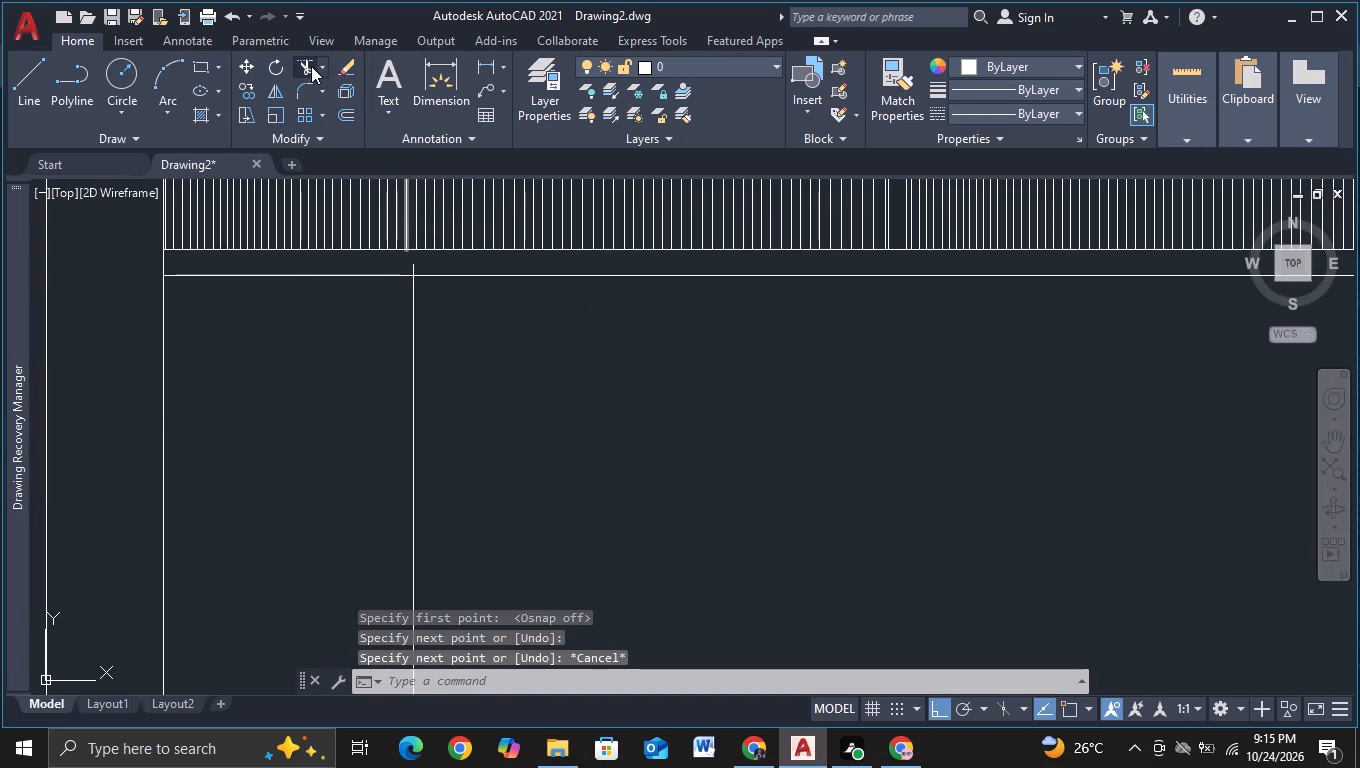
{"action": "left_click", "coordinate": [414, 266]}
{"action": "scroll", "coordinate": [237, 481], "scroll_direction": "down", "scroll_amount": 3}
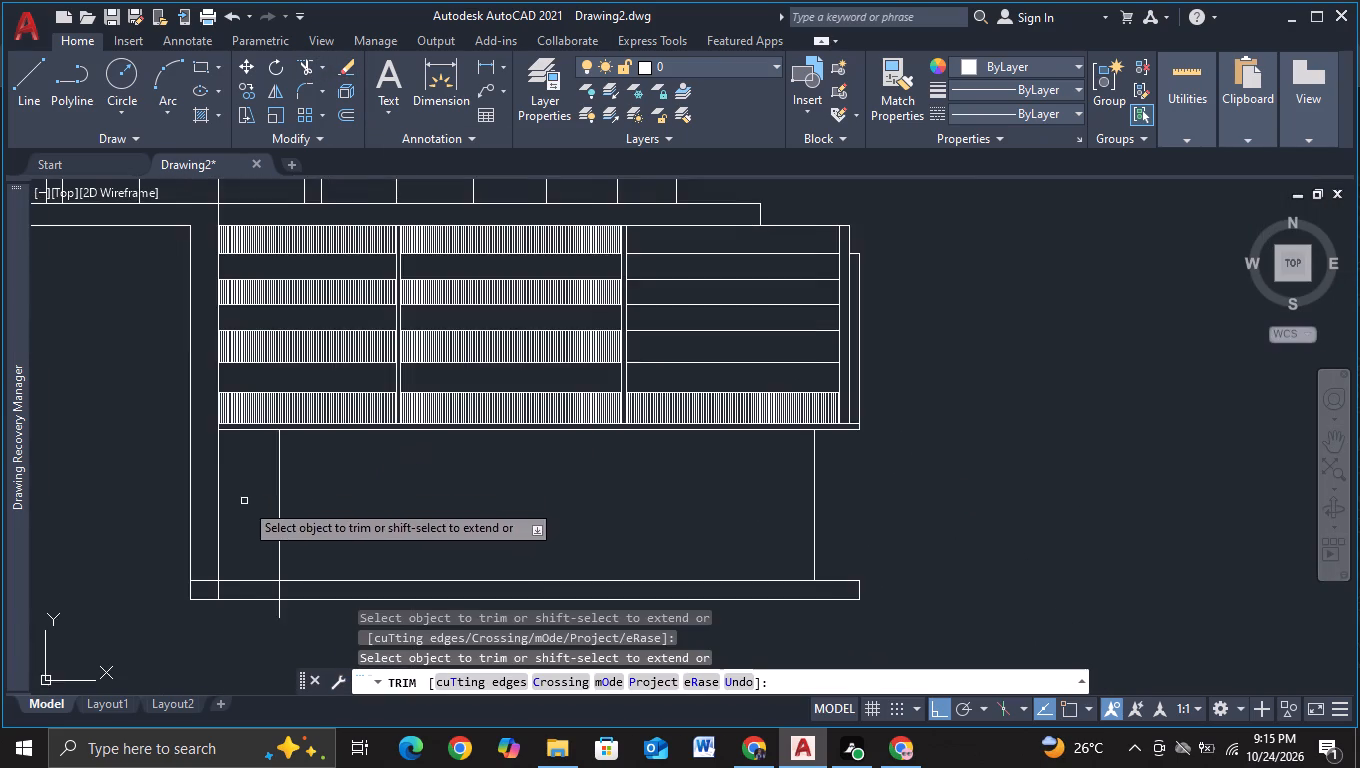
{"action": "middle_click_drag", "start_coordinate": [245, 506], "coordinate": [430, 370]}
{"action": "scroll", "coordinate": [373, 442], "scroll_direction": "up", "scroll_amount": 2}
{"action": "left_click", "coordinate": [407, 448]}
{"action": "left_click", "coordinate": [405, 463]}
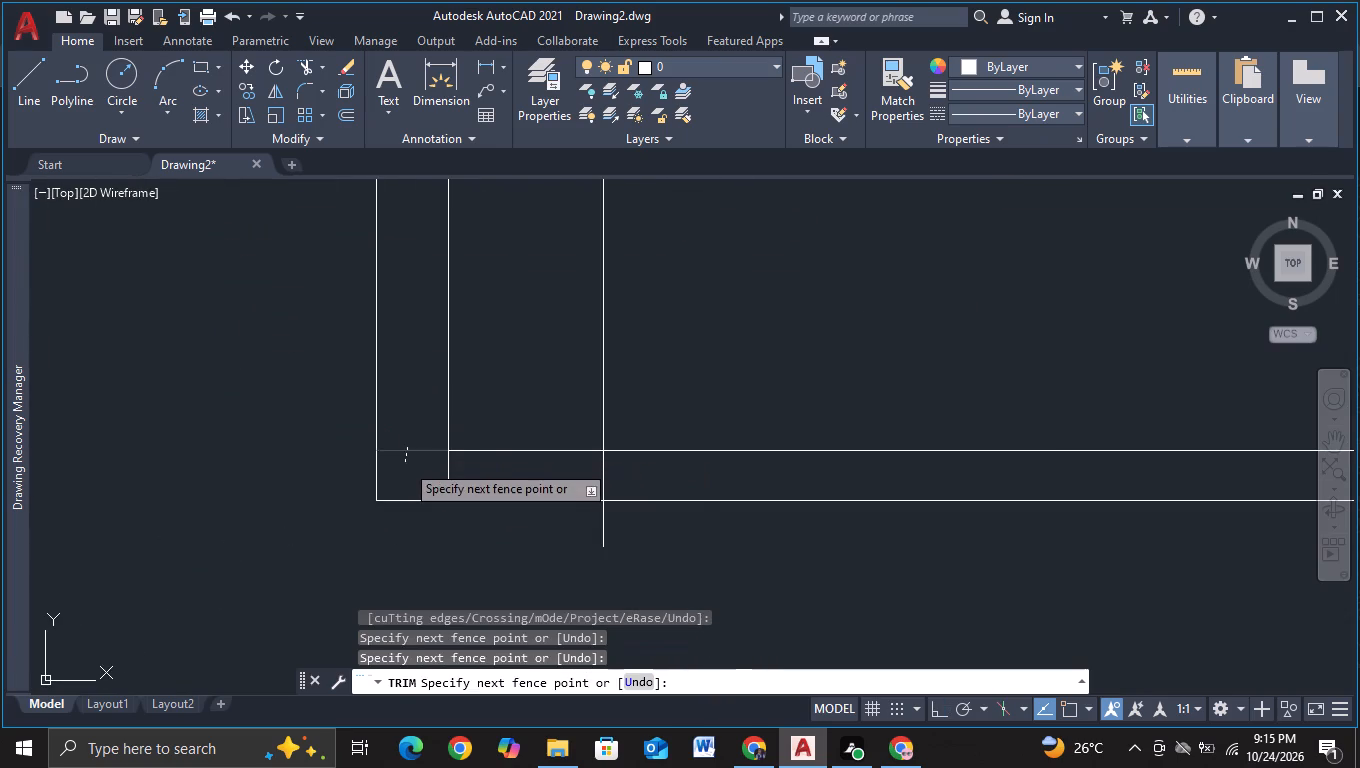
{"action": "left_click_drag", "start_coordinate": [578, 535], "coordinate": [604, 535]}
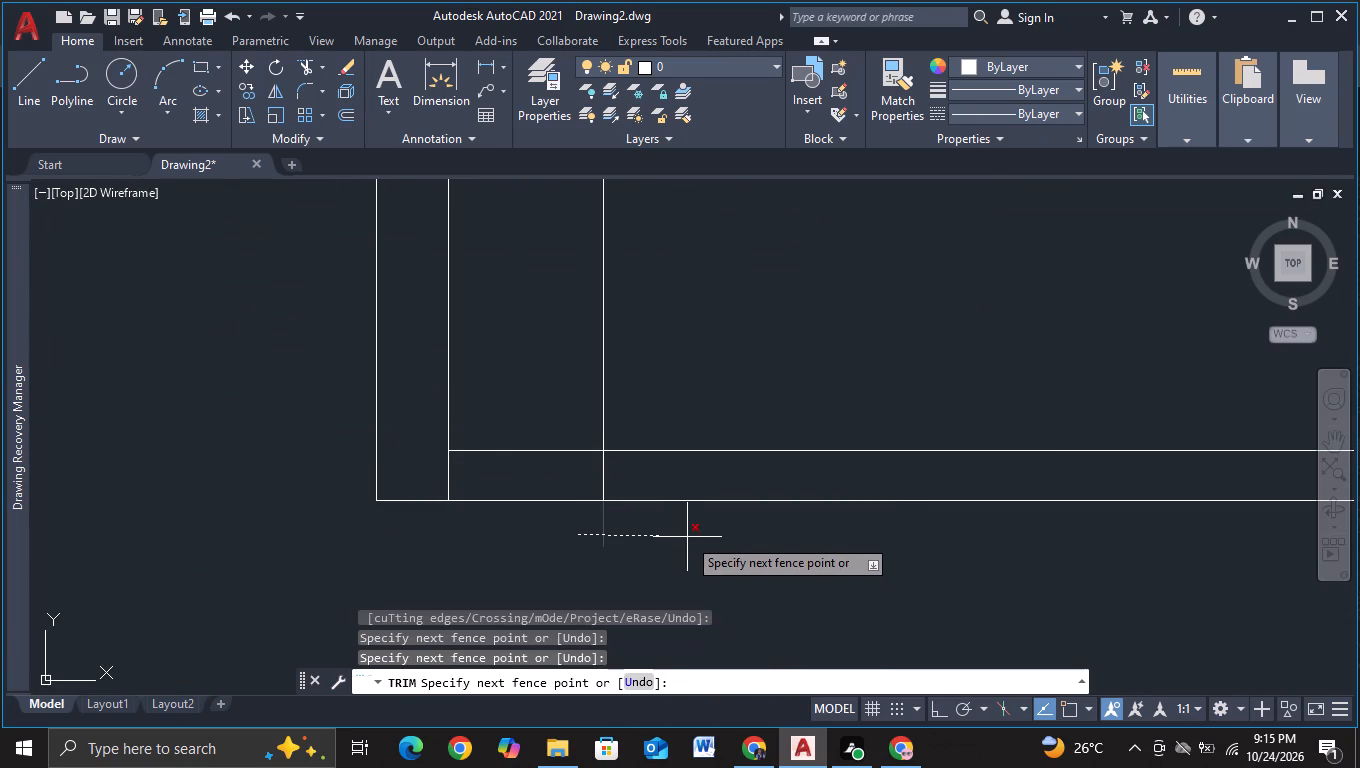
{"action": "left_click", "coordinate": [687, 537]}
{"action": "left_click", "coordinate": [565, 461]}
{"action": "left_click", "coordinate": [625, 462]}
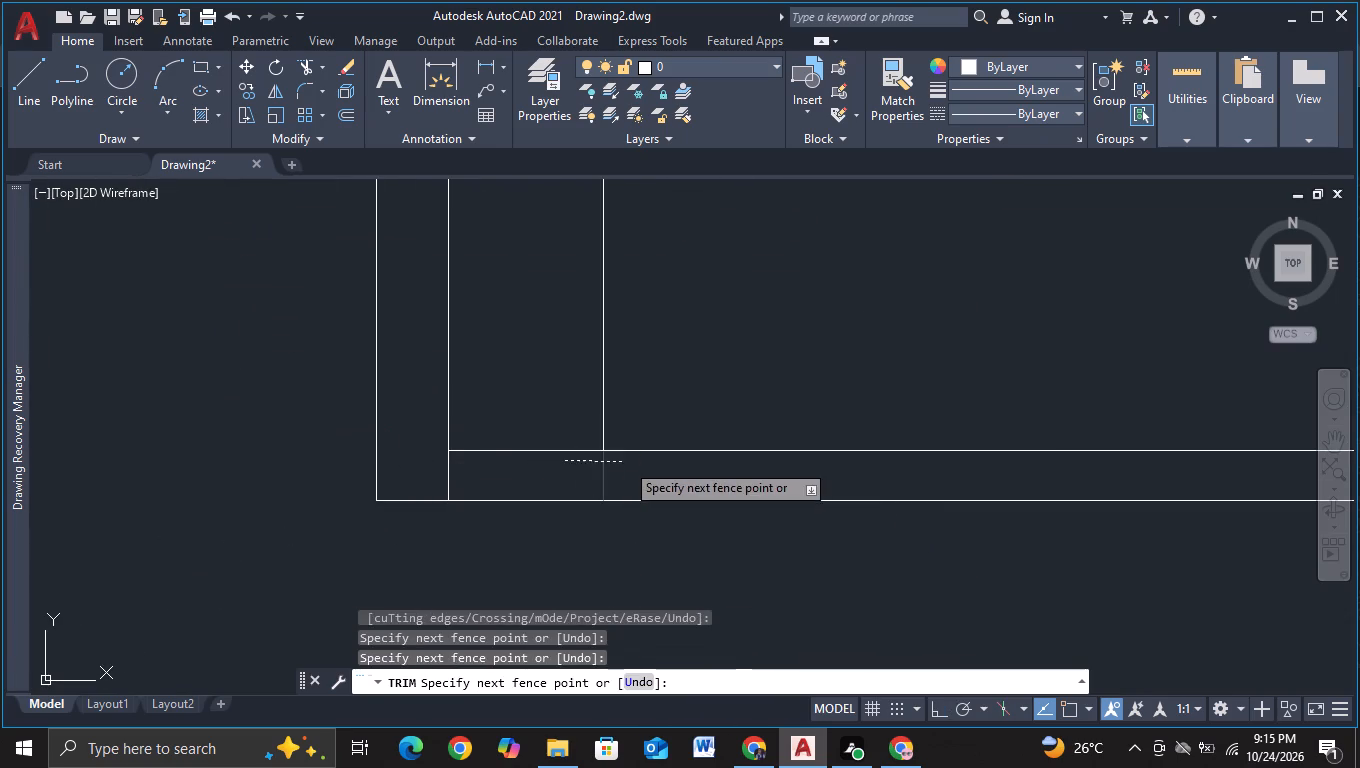
{"action": "key", "text": "Escape"}
Copy the trimmed vertical line five times toward the ground-level wall's outer end, at about 4.9, 6.4, 11.7, 13.2 and 17.7 units.
{"action": "left_click", "coordinate": [603, 392]}
{"action": "key", "text": "c"}
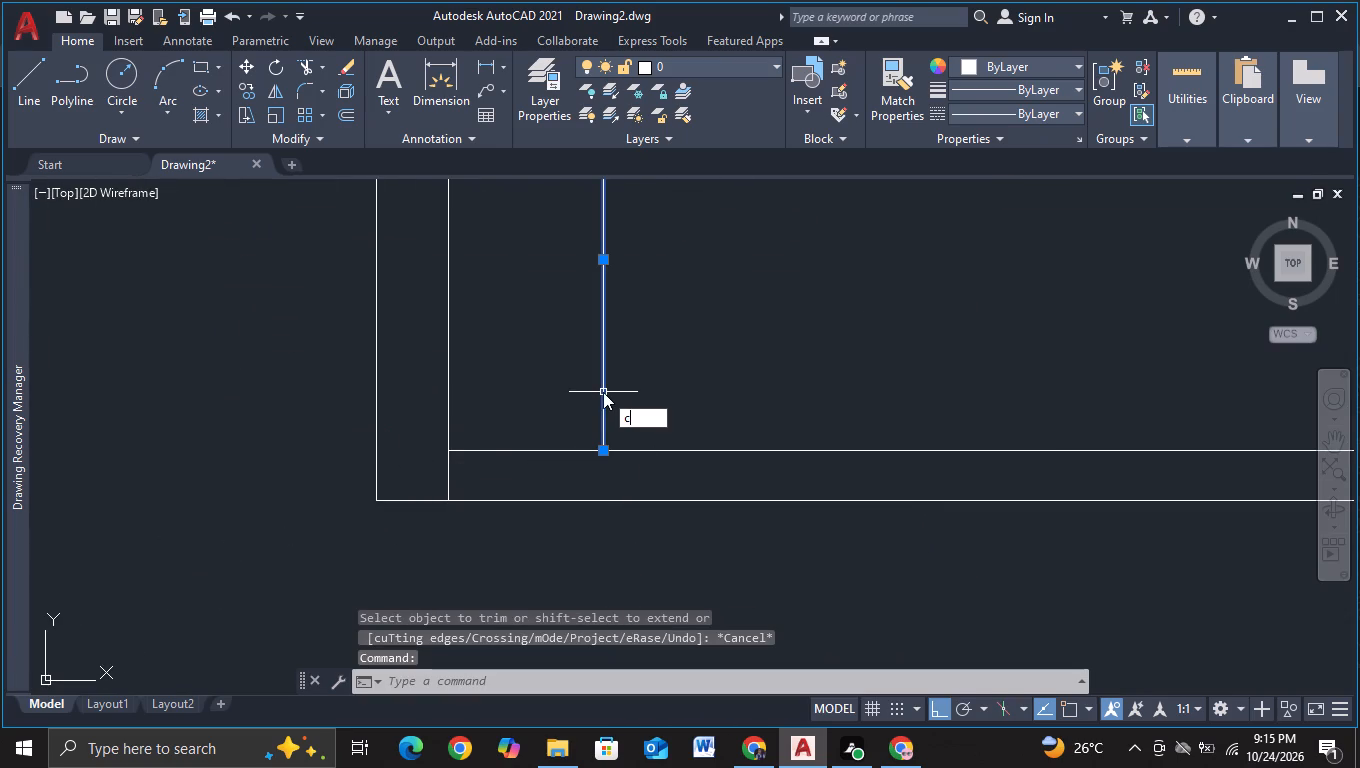
{"action": "left_click", "coordinate": [700, 460]}
{"action": "left_click", "coordinate": [731, 391]}
{"action": "scroll", "coordinate": [862, 392], "scroll_direction": "down", "scroll_amount": 2}
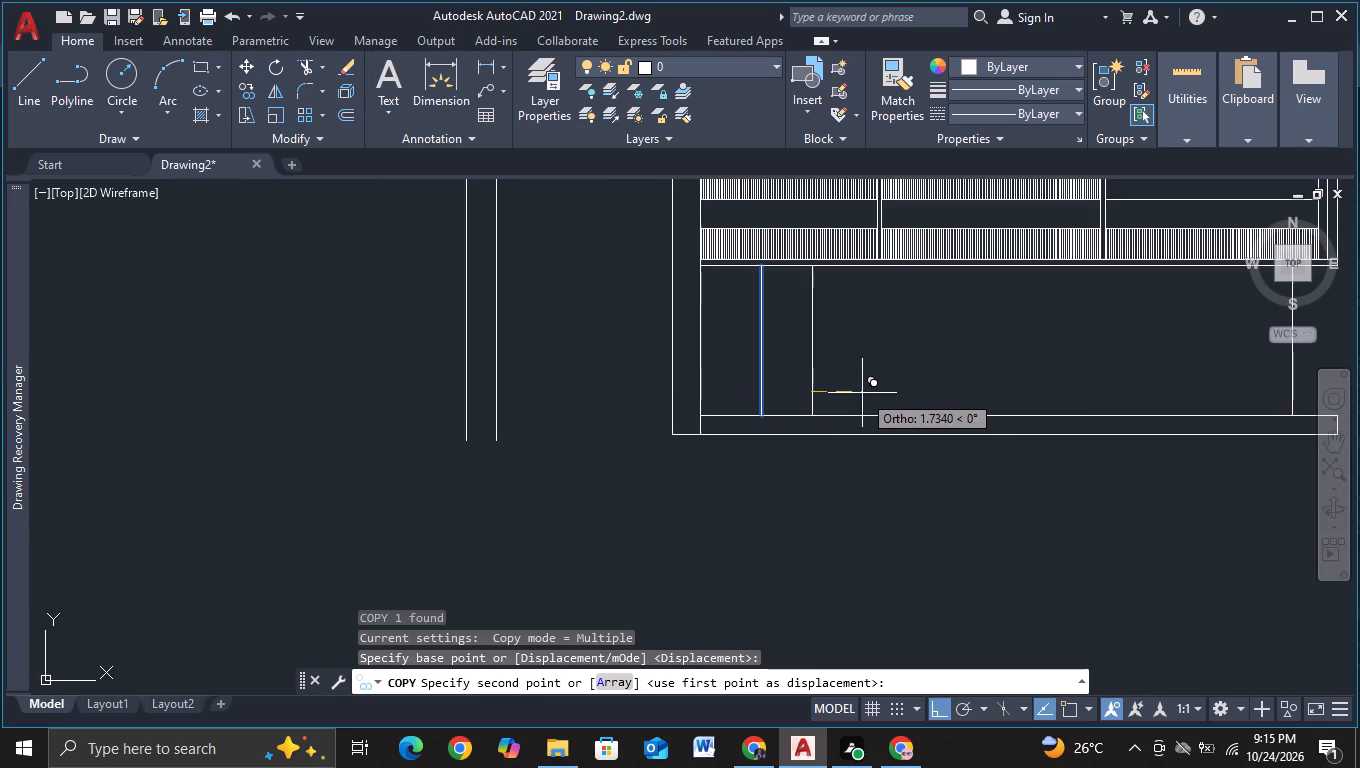
{"action": "middle_click_drag", "start_coordinate": [862, 393], "coordinate": [553, 423]}
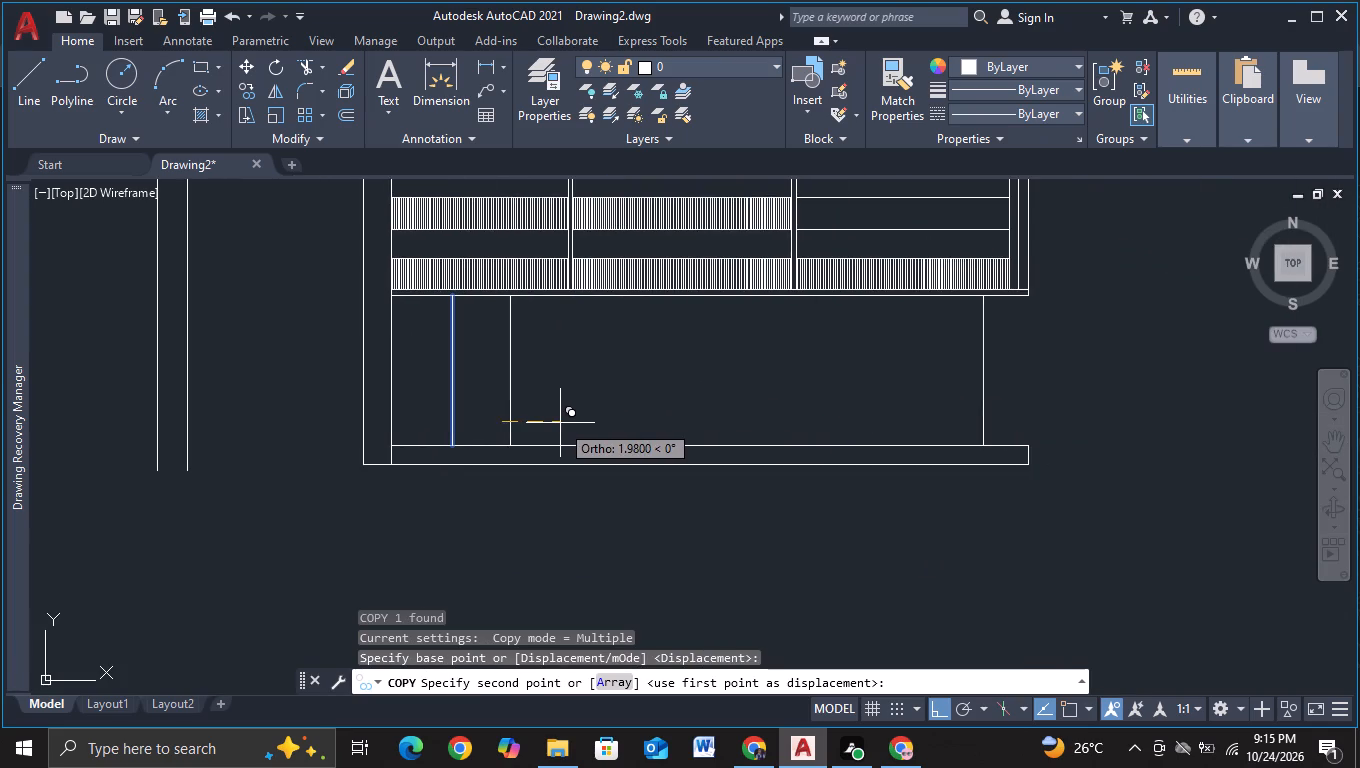
{"action": "scroll", "coordinate": [647, 431], "scroll_direction": "up", "scroll_amount": 1}
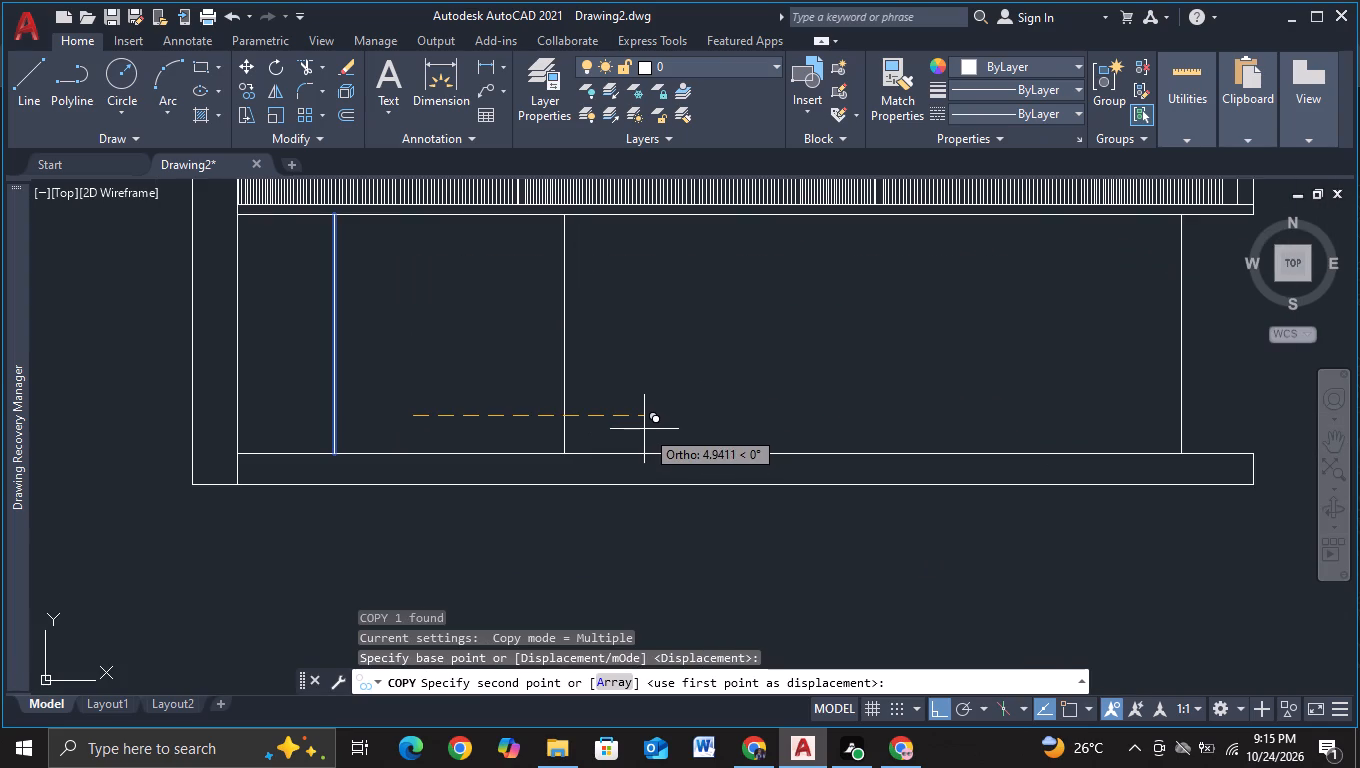
{"action": "left_click", "coordinate": [640, 429]}
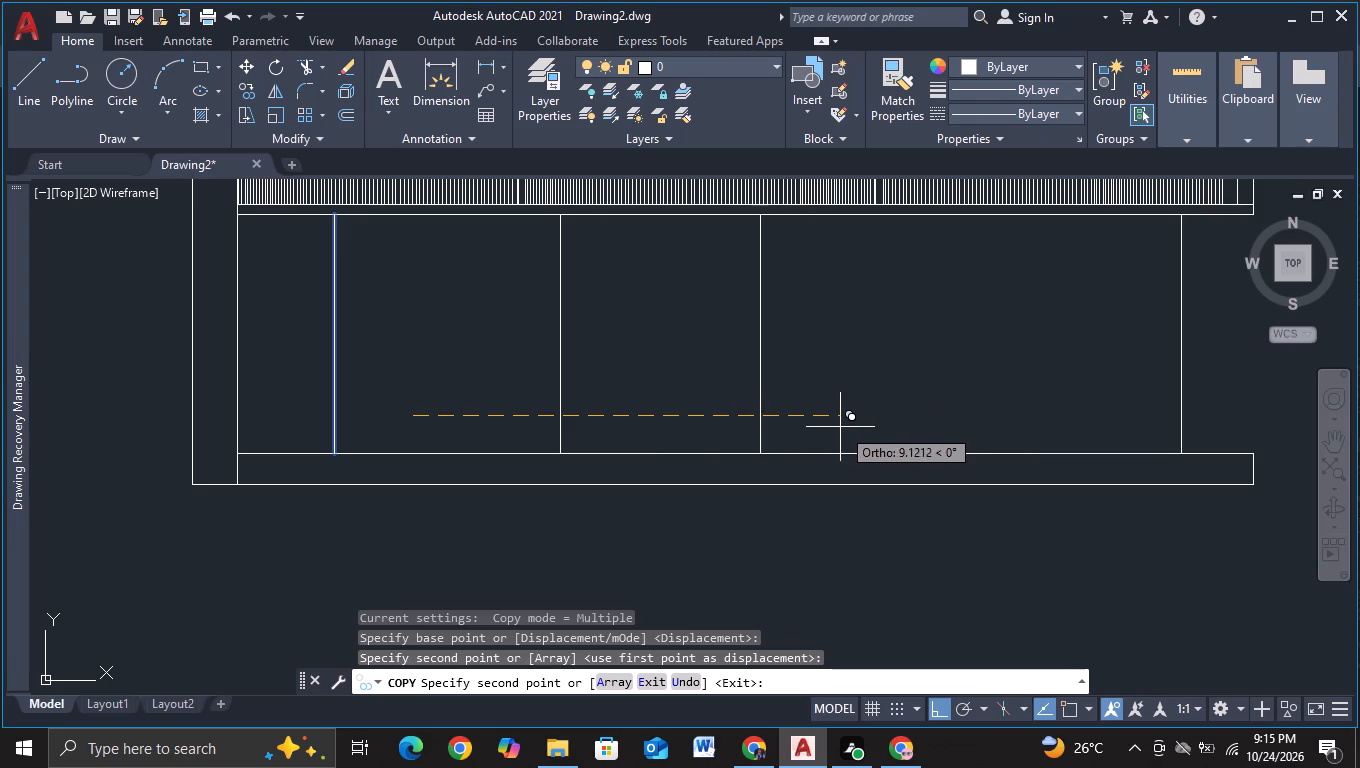
{"action": "left_click", "coordinate": [712, 416]}
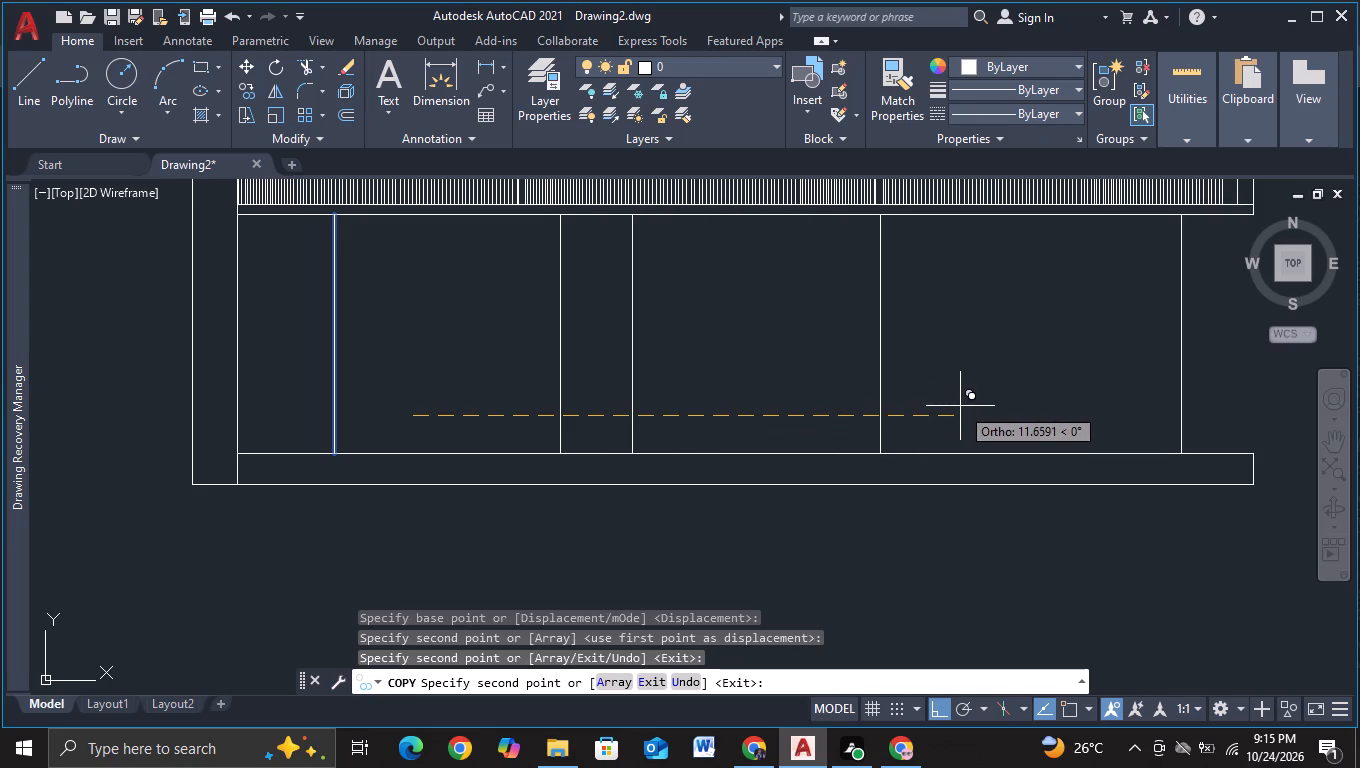
{"action": "left_click", "coordinate": [960, 406]}
{"action": "left_click", "coordinate": [1032, 409]}
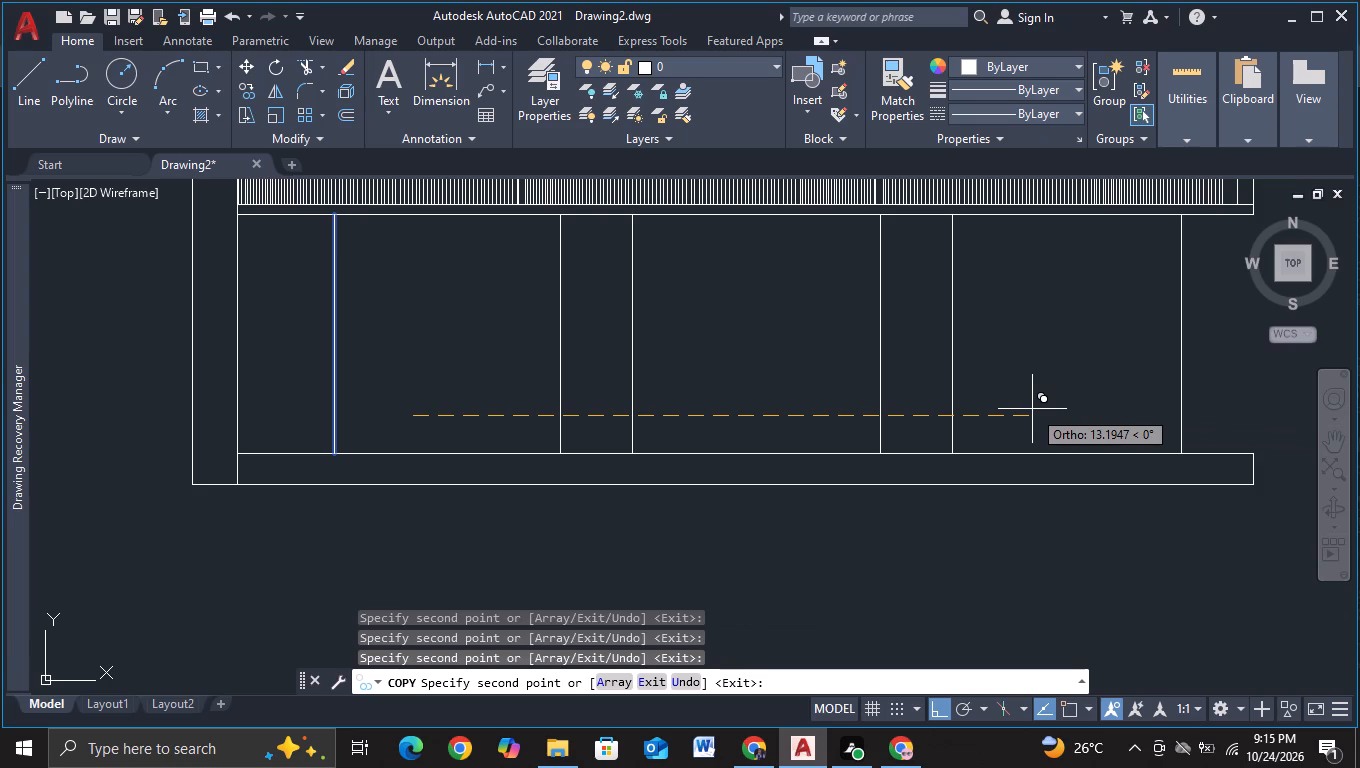
{"action": "middle_click_drag", "start_coordinate": [1211, 425], "coordinate": [855, 446]}
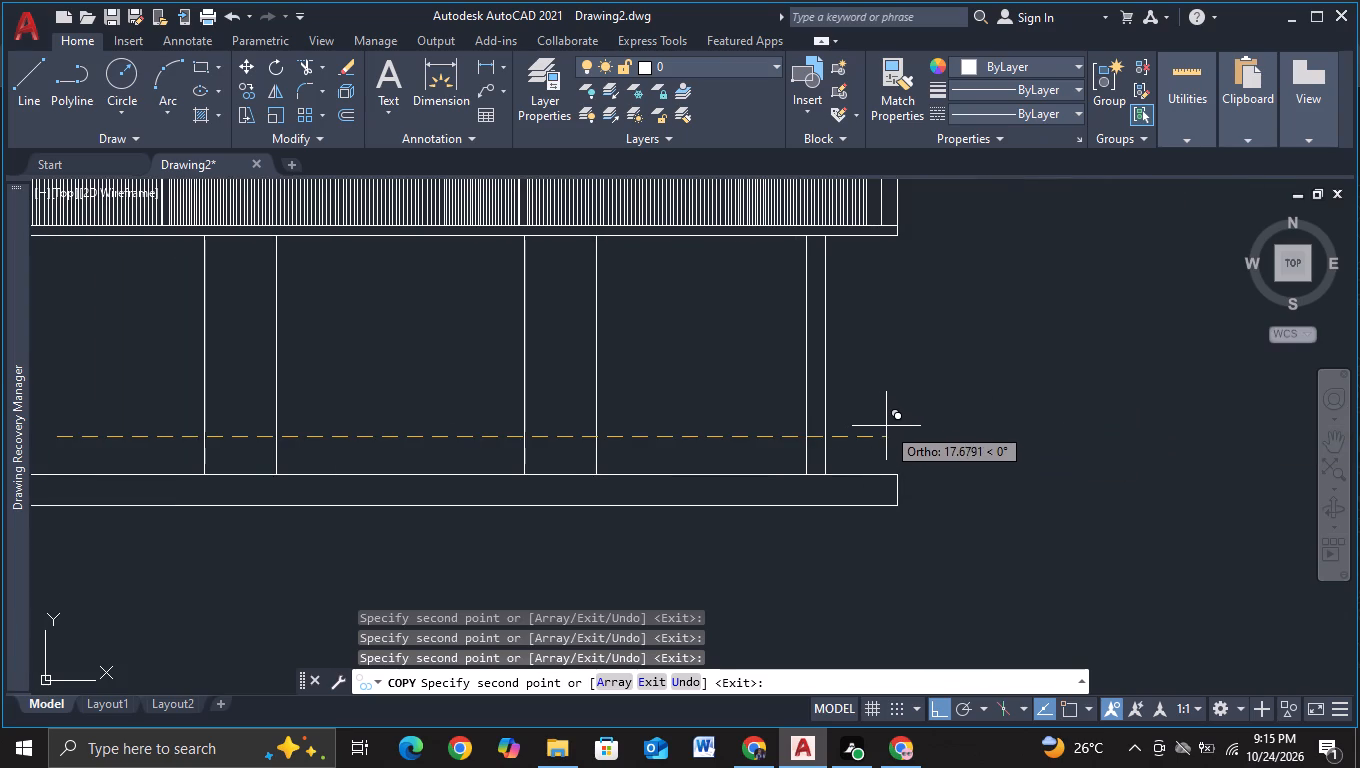
{"action": "left_click", "coordinate": [886, 426]}
{"action": "key", "text": "Escape"}
Copy the lower block's bottommost edge line down four times across the wall, the second about 2.4 and the last about 4.8 units down.
{"action": "scroll", "coordinate": [704, 410], "scroll_direction": "down", "scroll_amount": 2}
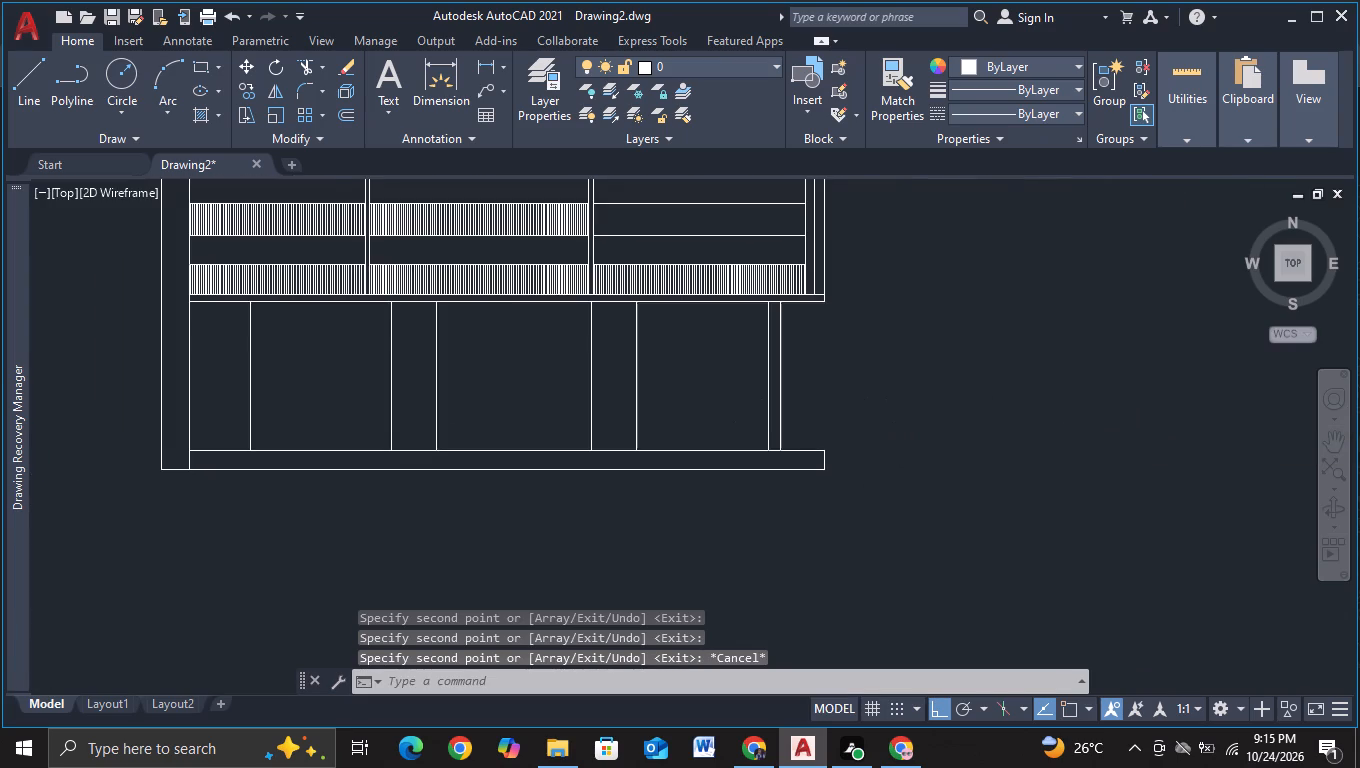
{"action": "scroll", "coordinate": [676, 388], "scroll_direction": "up", "scroll_amount": 2}
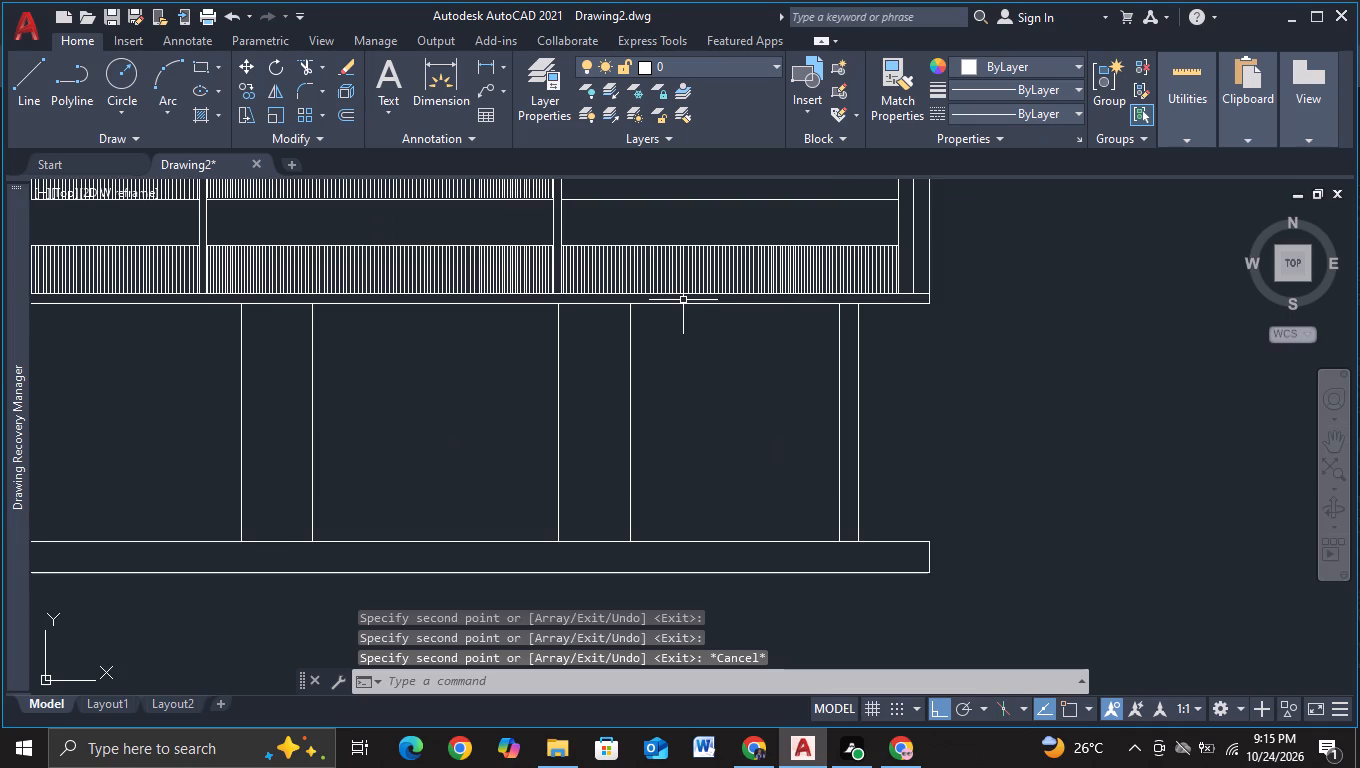
{"action": "left_click", "coordinate": [681, 302]}
{"action": "key", "text": "c"}
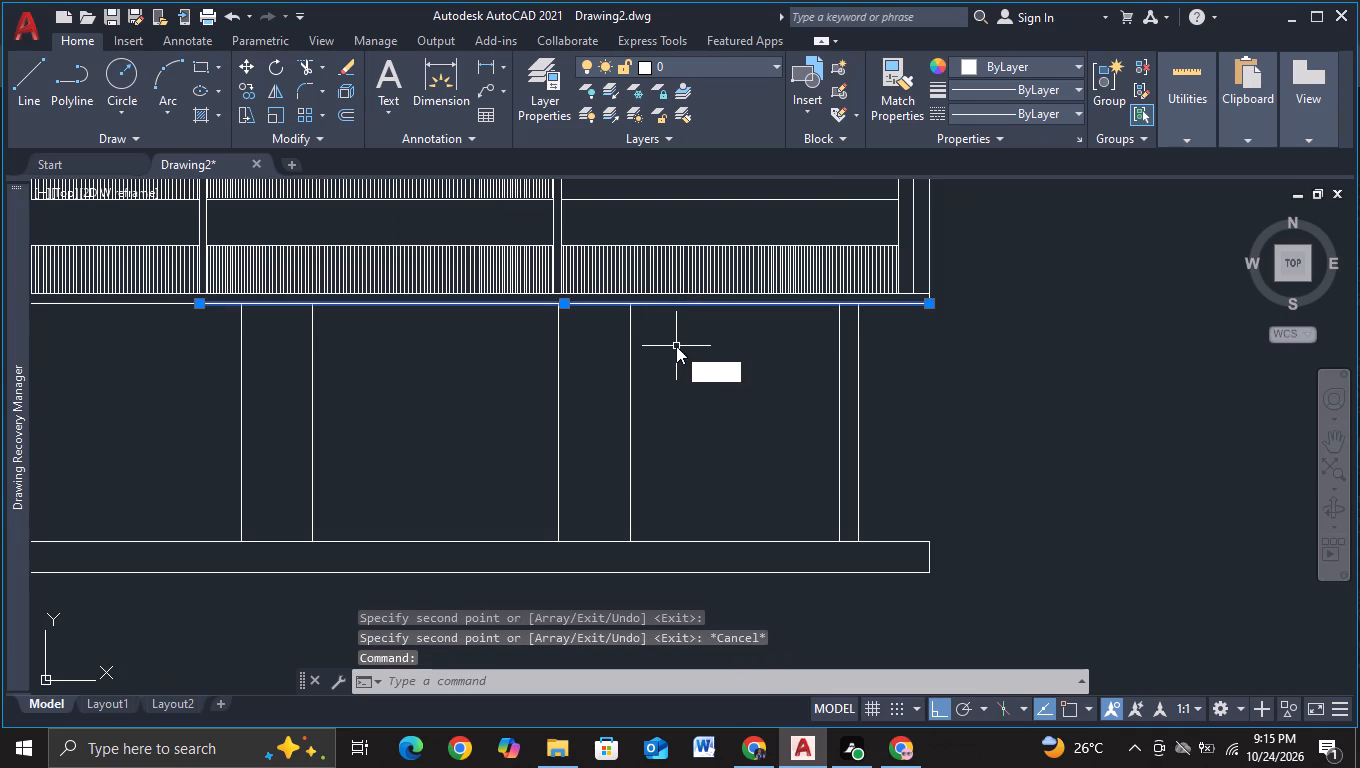
{"action": "double_click", "coordinate": [735, 407]}
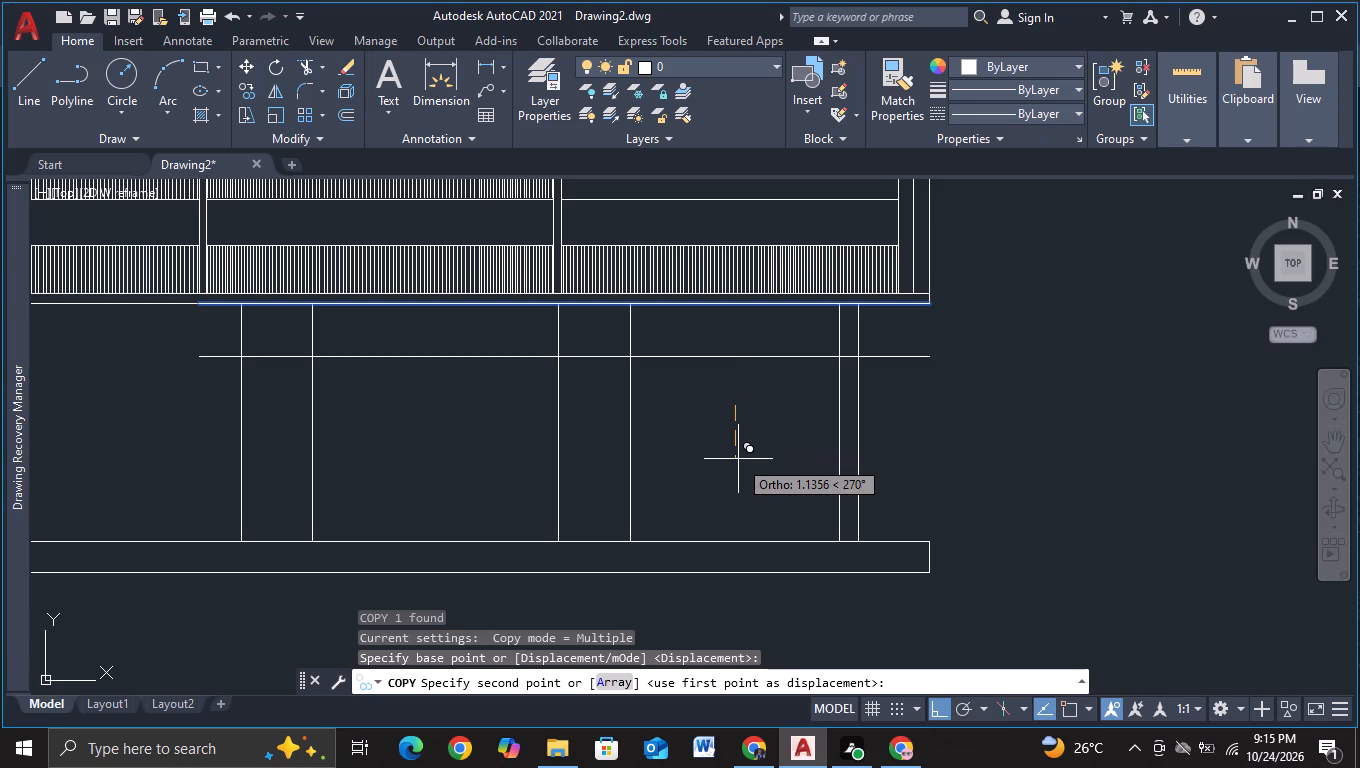
{"action": "left_click", "coordinate": [740, 447]}
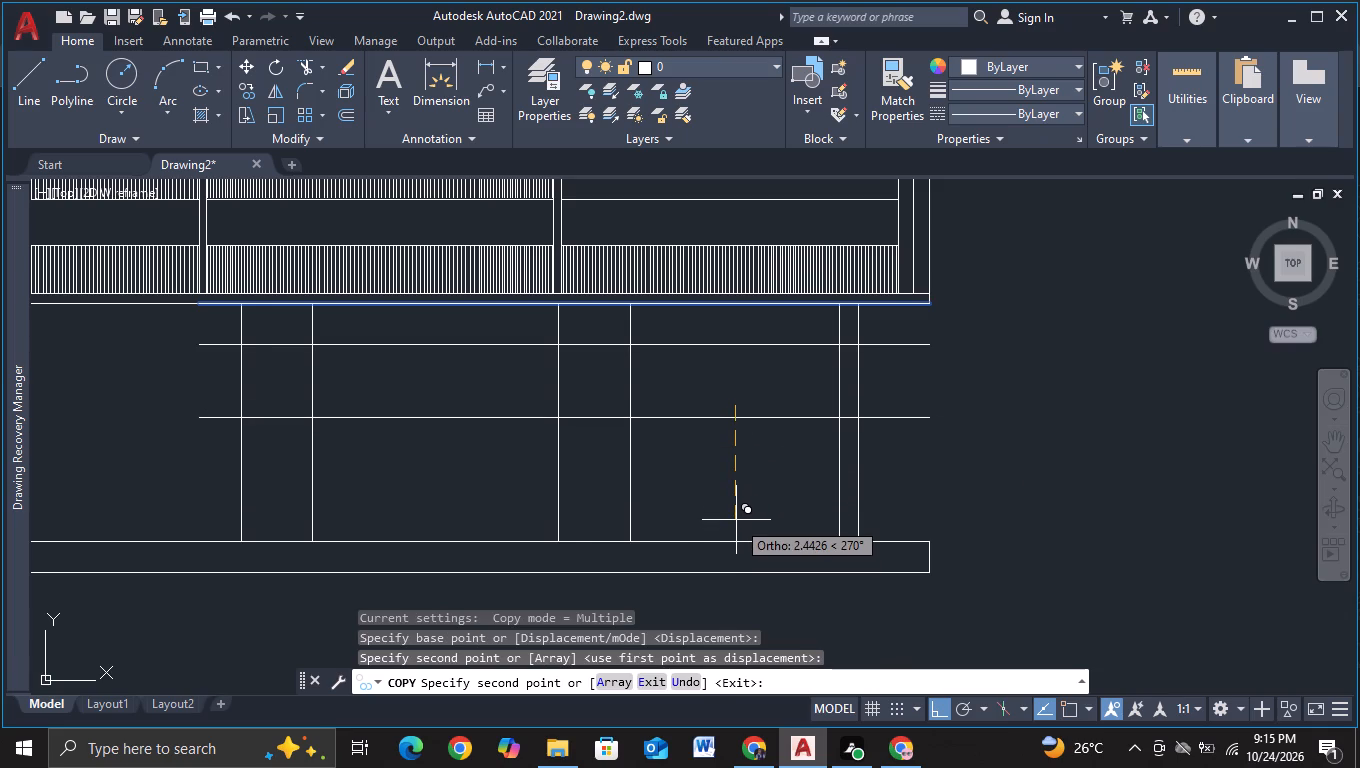
{"action": "left_click", "coordinate": [736, 520]}
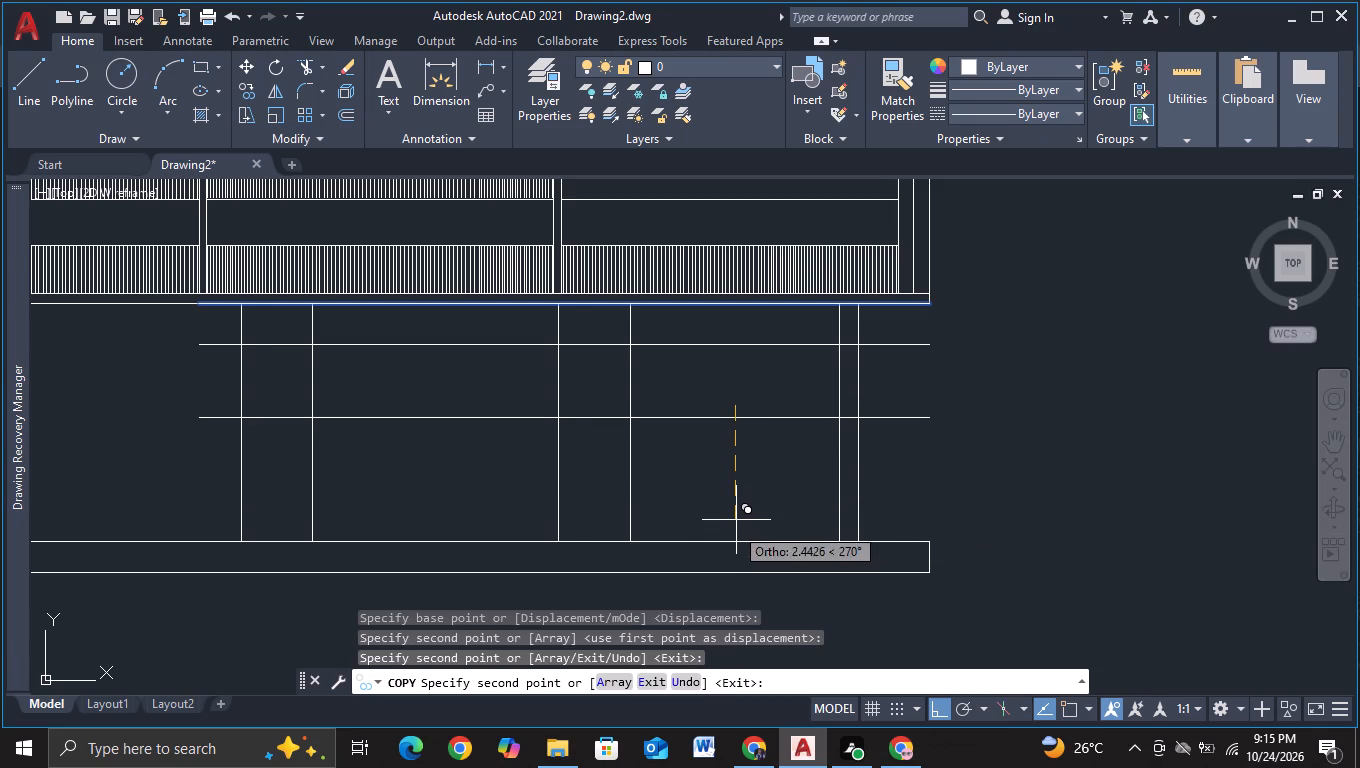
{"action": "left_click", "coordinate": [726, 582]}
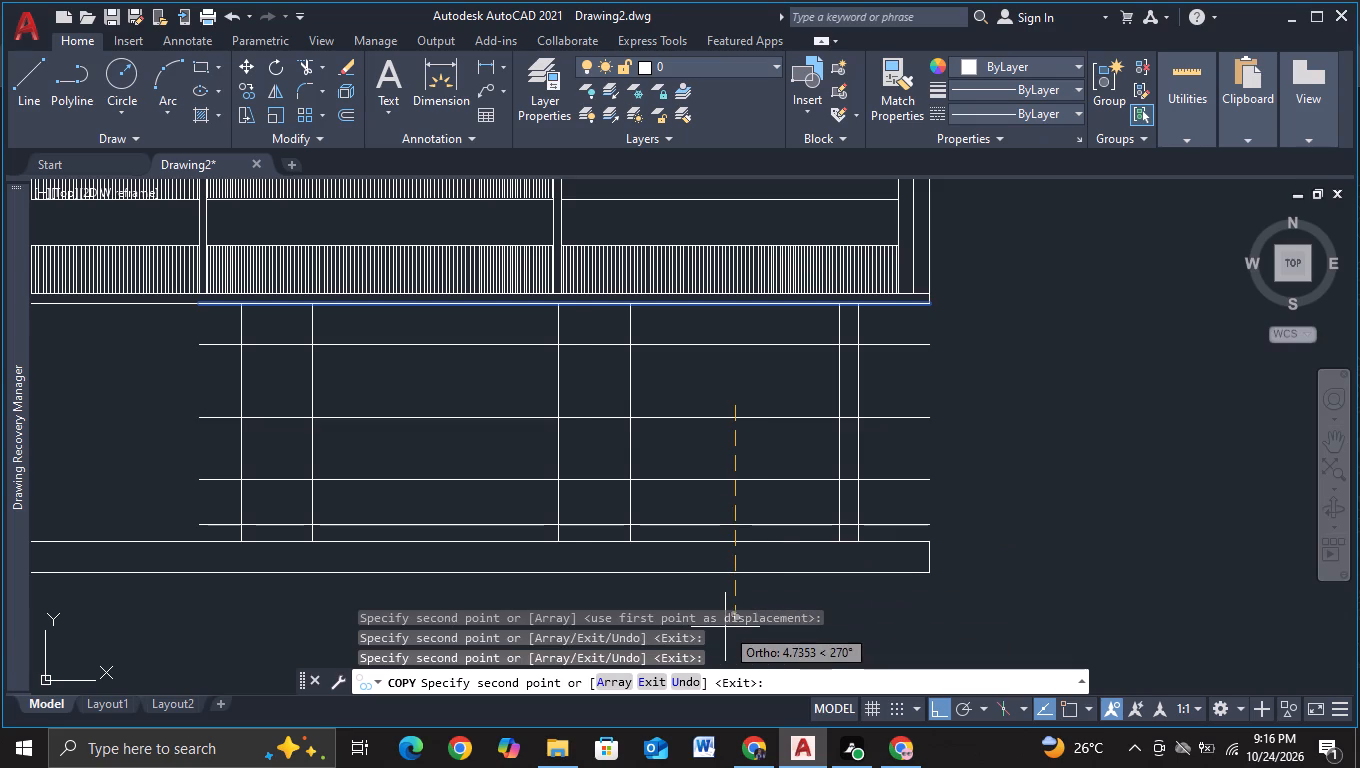
{"action": "middle_click_drag", "start_coordinate": [725, 627], "coordinate": [728, 467]}
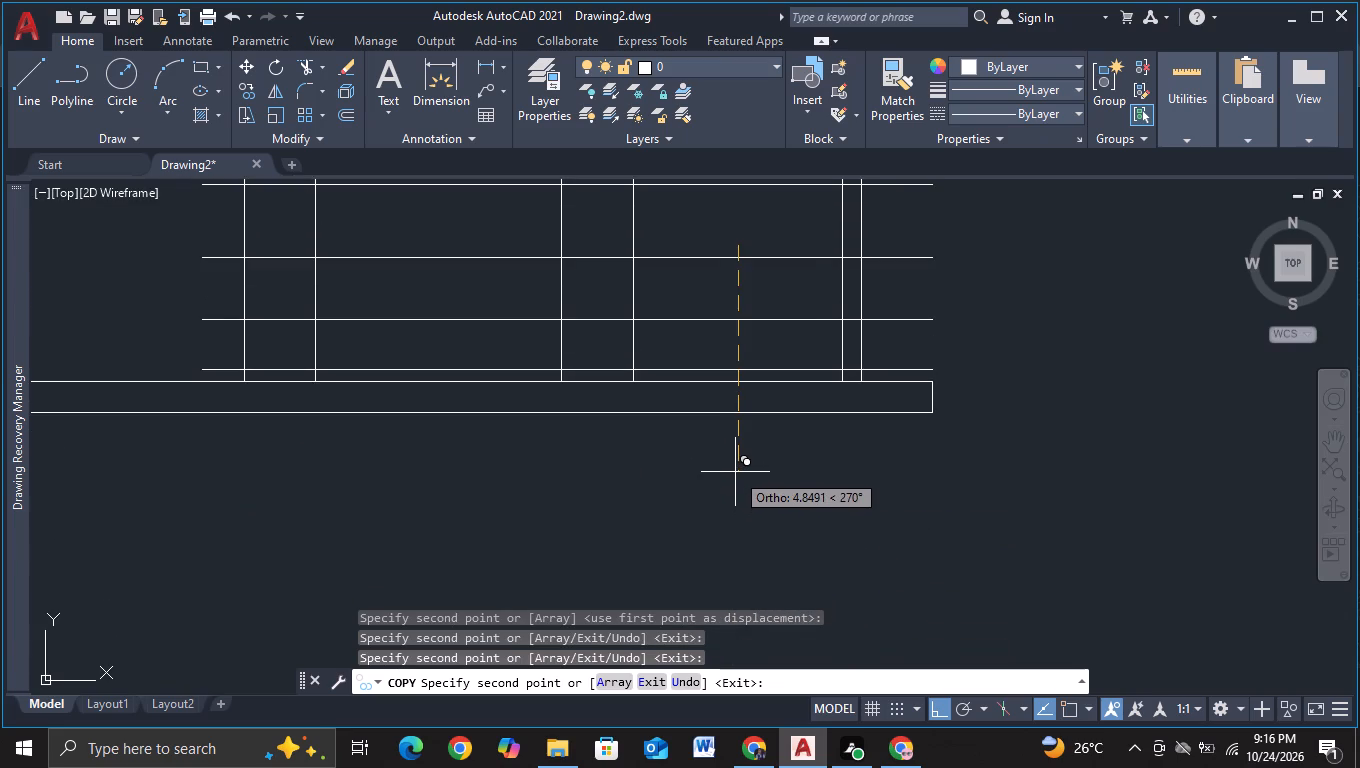
{"action": "left_click", "coordinate": [735, 472]}
{"action": "key", "text": "Escape"}
Extend the four horizontal lines of the ground-level wall to the near edge of the column.
{"action": "scroll", "coordinate": [735, 472], "scroll_direction": "down", "scroll_amount": 2}
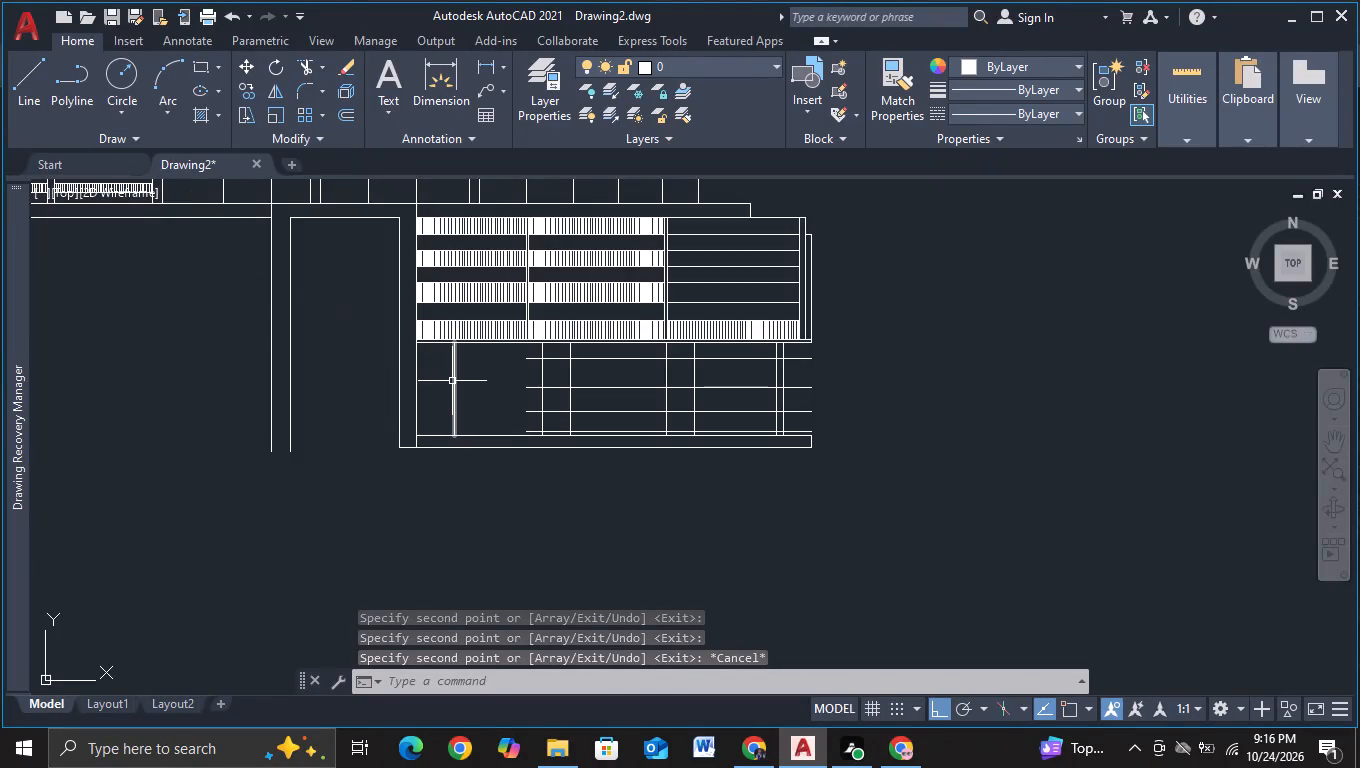
{"action": "key", "text": "e"}
{"action": "left_click", "coordinate": [557, 443]}
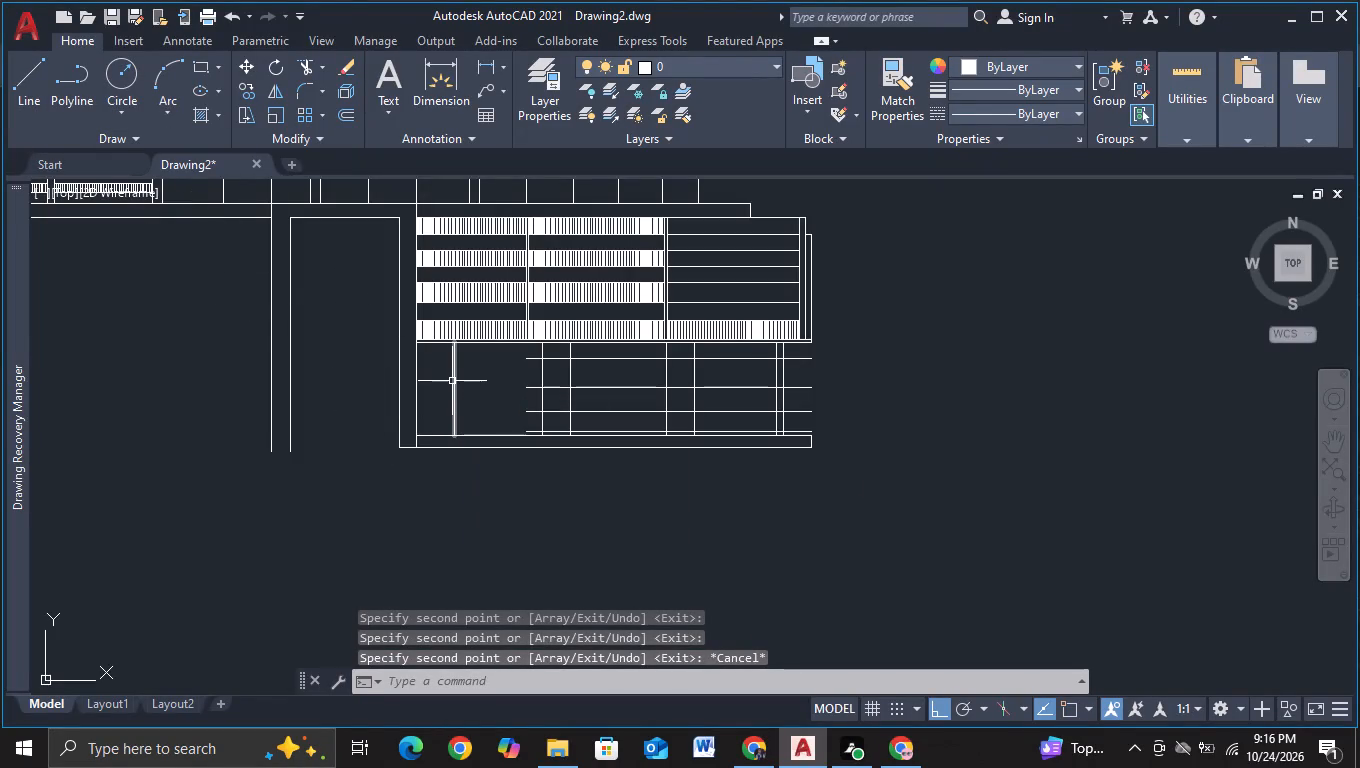
{"action": "scroll", "coordinate": [542, 393], "scroll_direction": "up", "scroll_amount": 2}
{"action": "left_click_drag", "start_coordinate": [518, 288], "coordinate": [512, 450]}
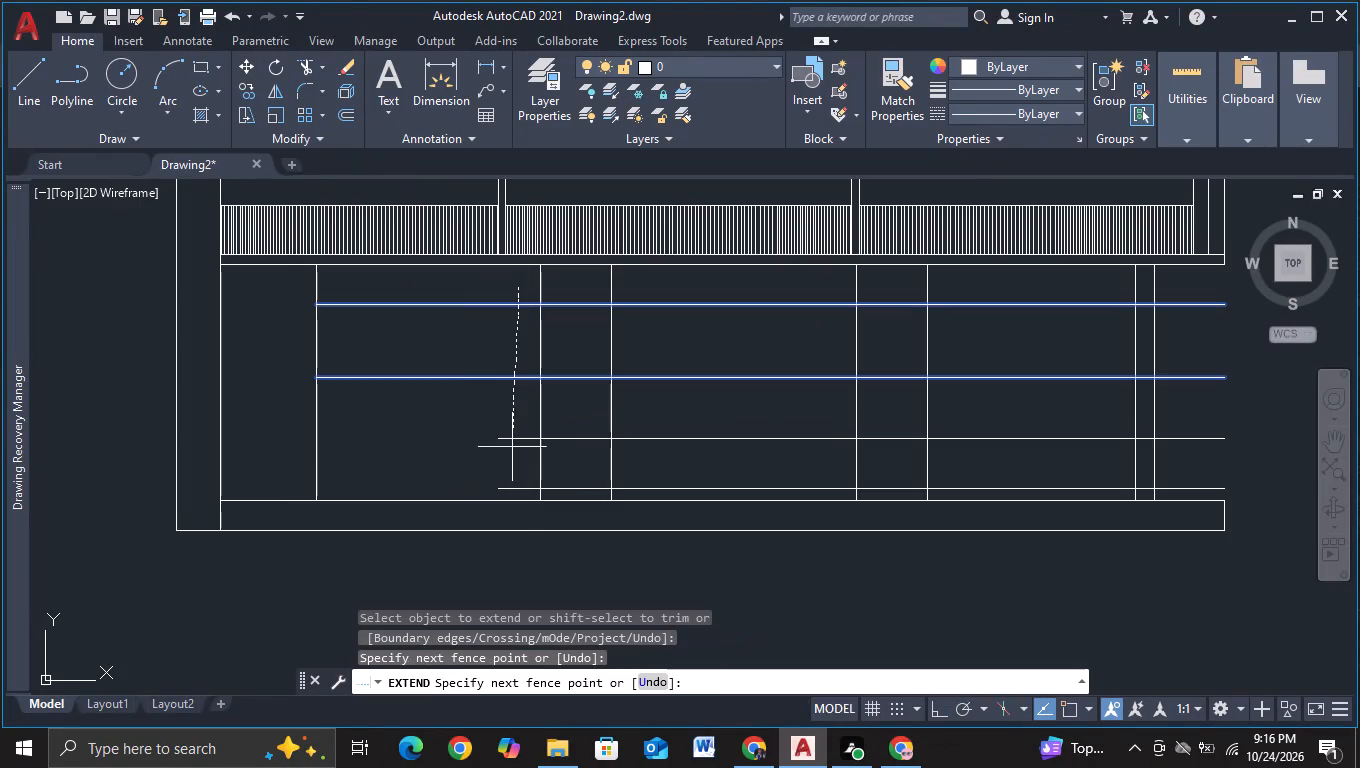
{"action": "left_click_drag", "start_coordinate": [512, 450], "coordinate": [516, 496]}
{"action": "left_click_drag", "start_coordinate": [357, 287], "coordinate": [353, 492]}
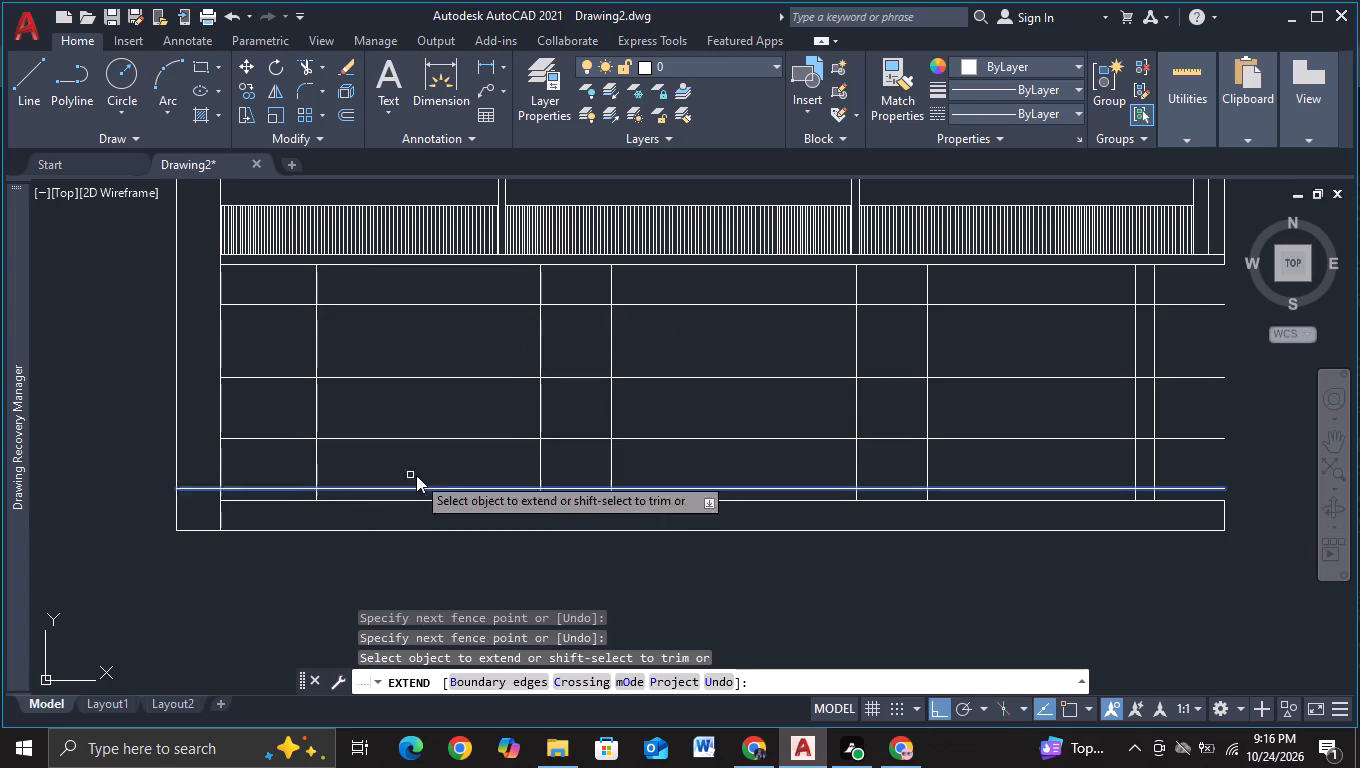
{"action": "scroll", "coordinate": [847, 609], "scroll_direction": "down", "scroll_amount": 1}
{"action": "key", "text": "Escape"}
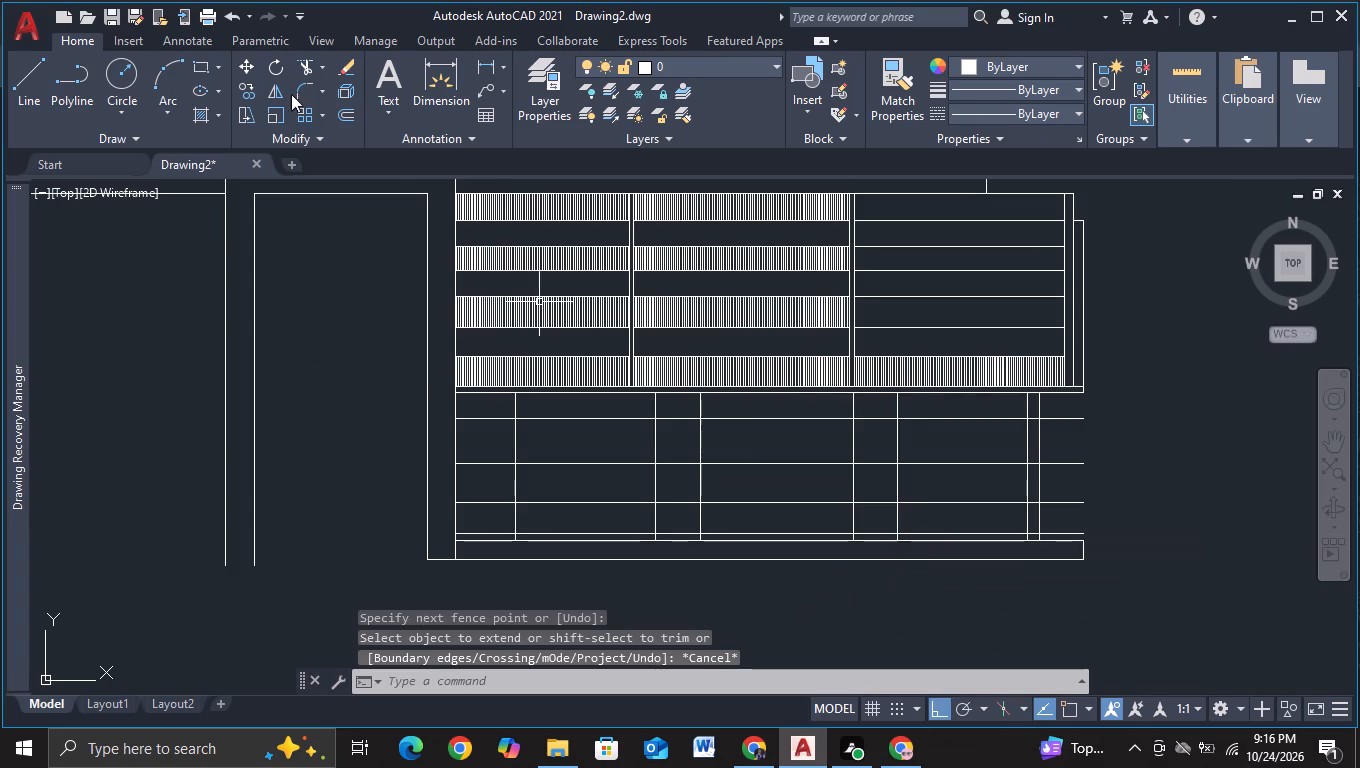
Trim the ends of the upper three horizontal wall lines that pass the outermost vertical line.
{"action": "left_click", "coordinate": [303, 64]}
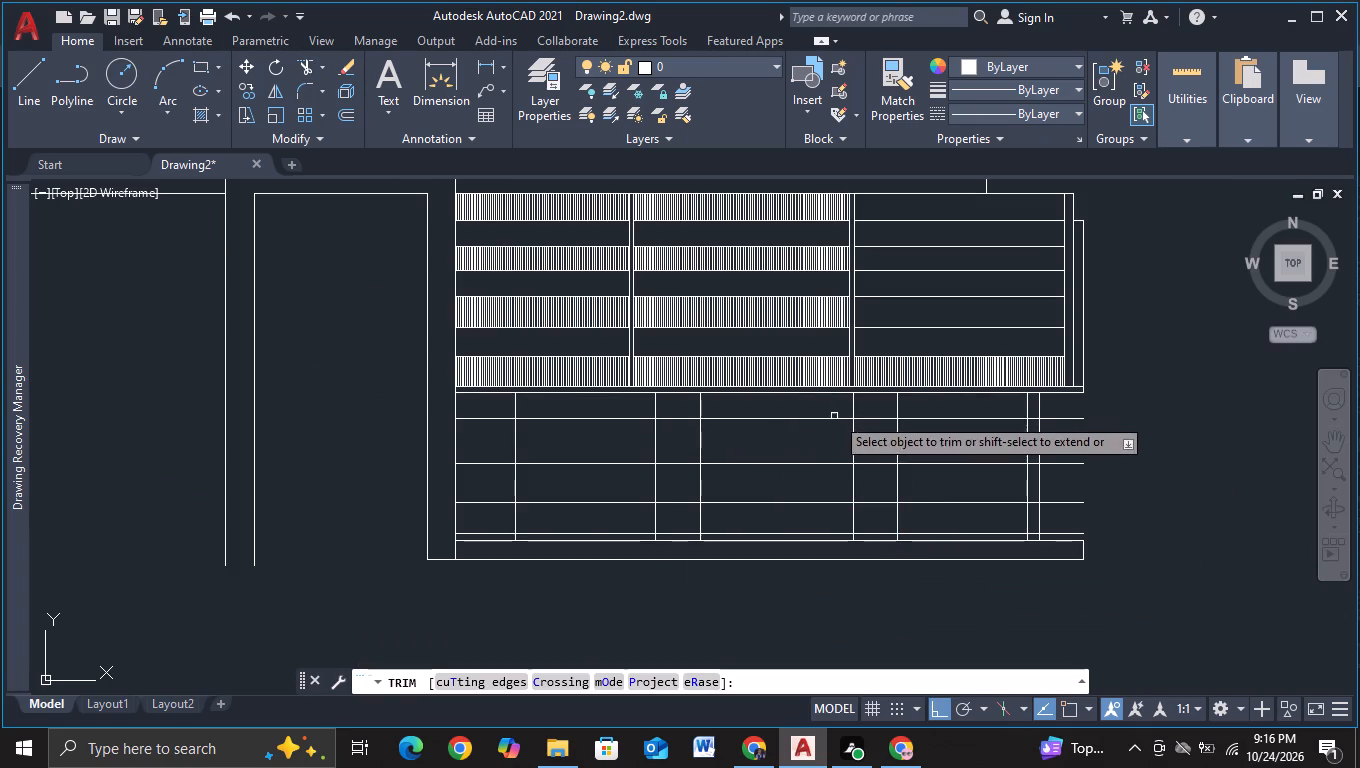
{"action": "middle_click_drag", "start_coordinate": [1062, 454], "coordinate": [571, 396]}
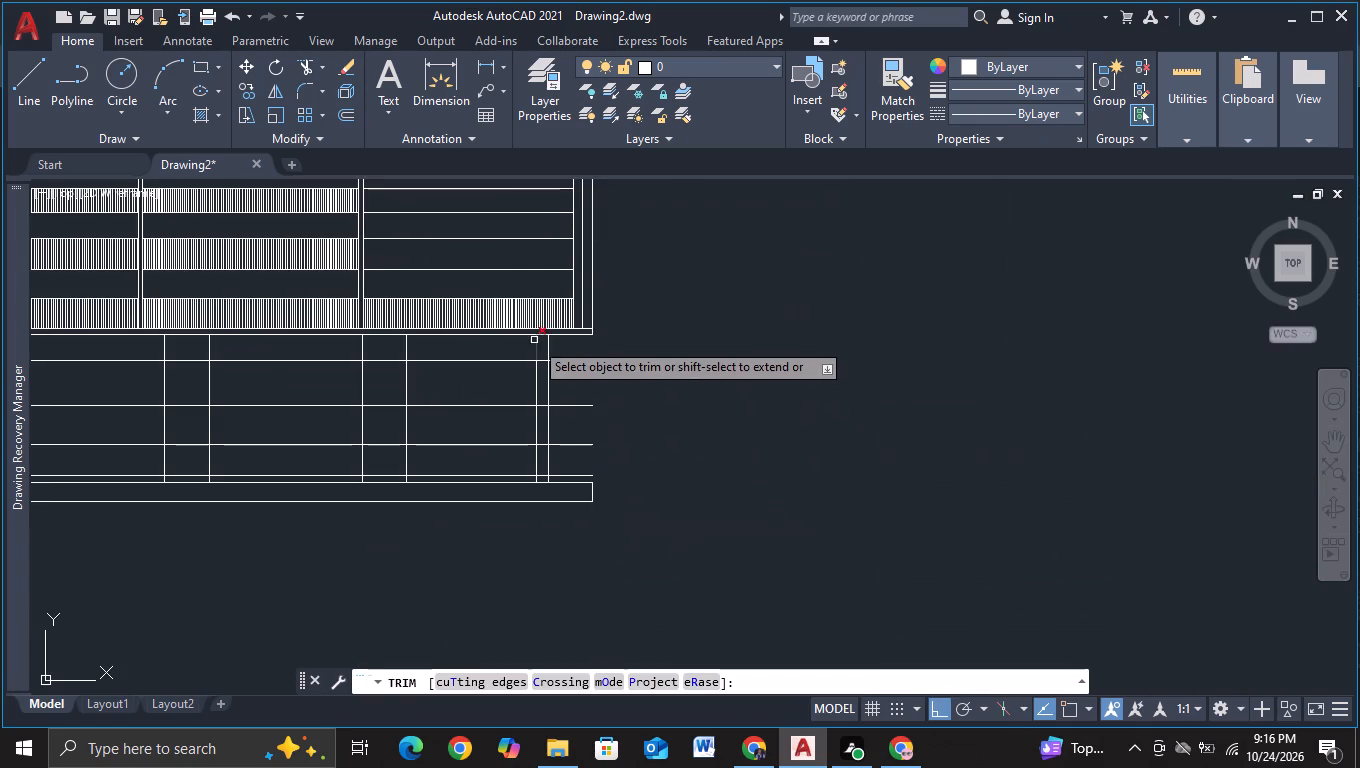
{"action": "left_click_drag", "start_coordinate": [562, 355], "coordinate": [557, 452]}
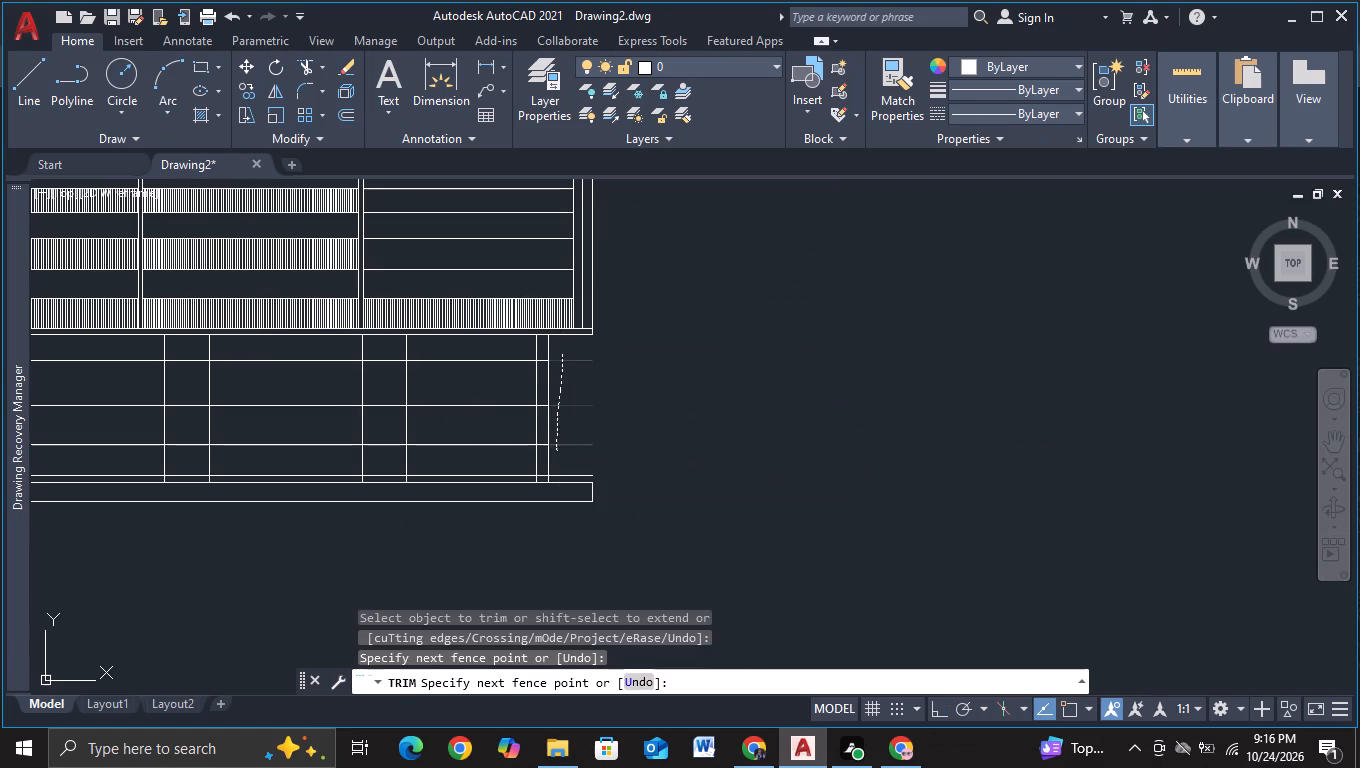
{"action": "scroll", "coordinate": [598, 437], "scroll_direction": "down", "scroll_amount": 2}
{"action": "middle_click_drag", "start_coordinate": [474, 497], "coordinate": [612, 468]}
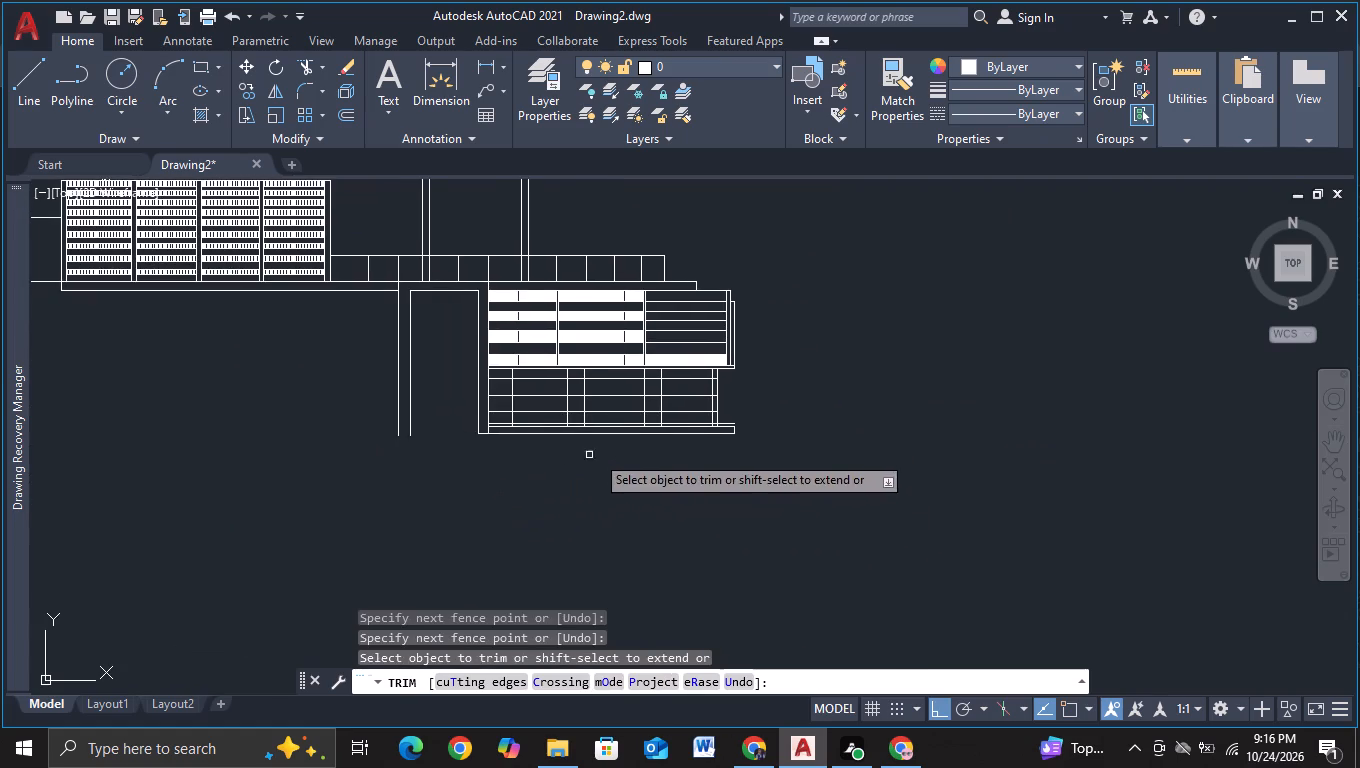
Trim away the inner of the two closely spaced vertical lines at the wall's outer end, down to the lowest horizontal line.
{"action": "scroll", "coordinate": [726, 417], "scroll_direction": "up", "scroll_amount": 2}
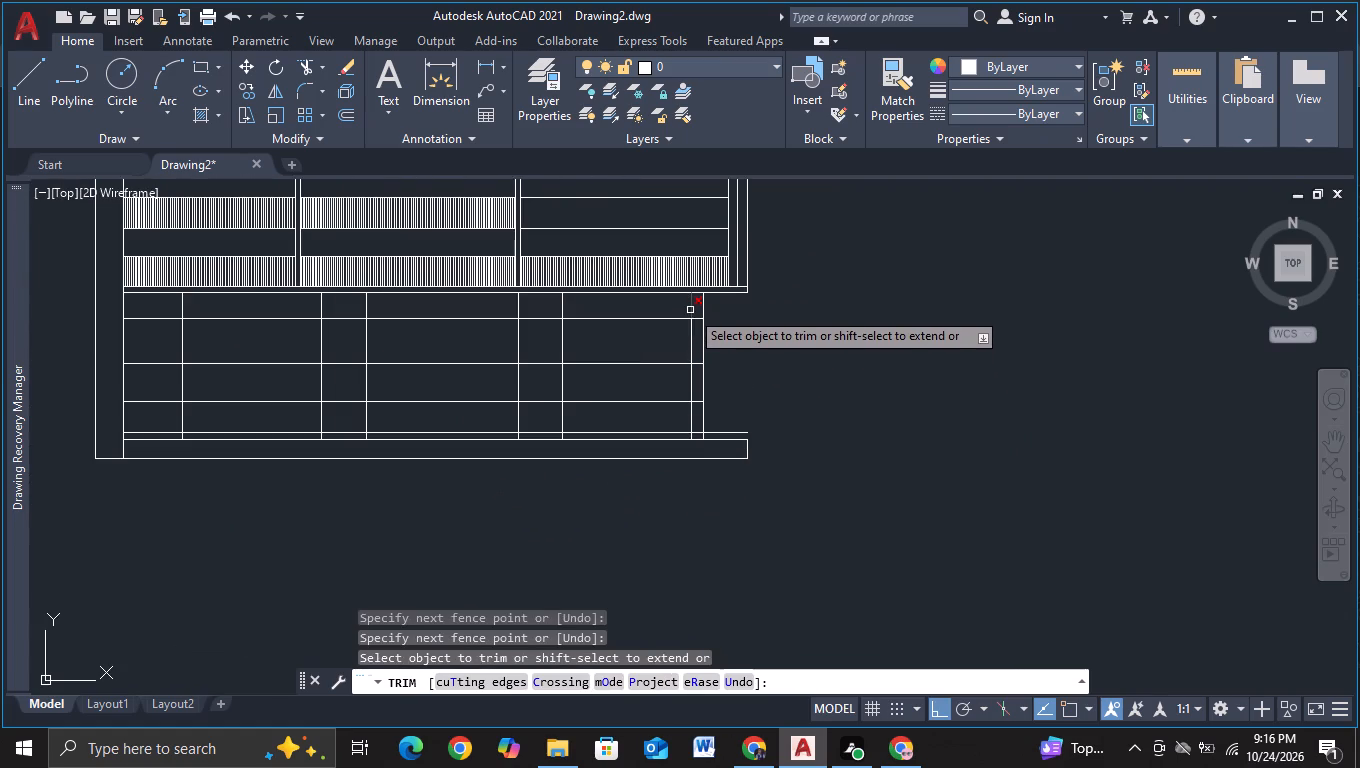
{"action": "left_click", "coordinate": [690, 310]}
{"action": "left_click", "coordinate": [693, 332]}
{"action": "left_click", "coordinate": [690, 389]}
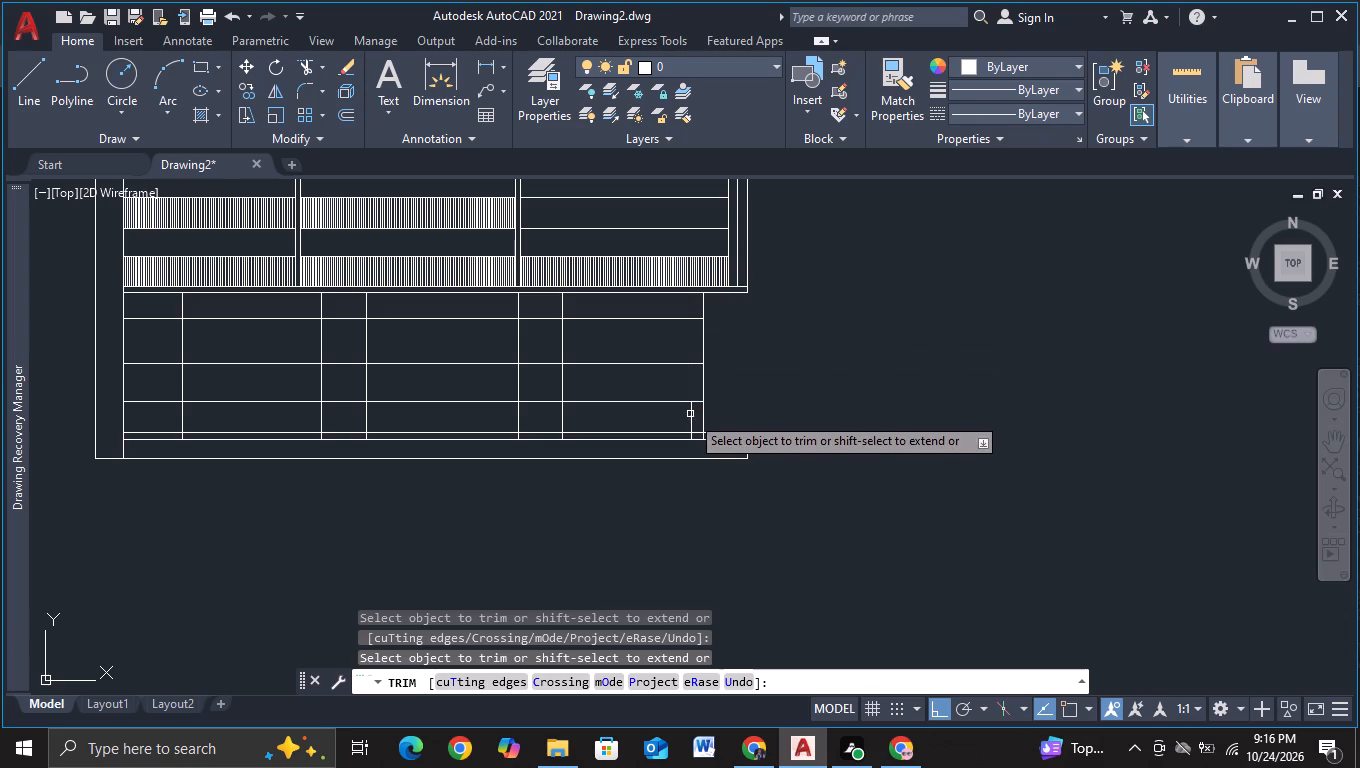
{"action": "left_click", "coordinate": [690, 417]}
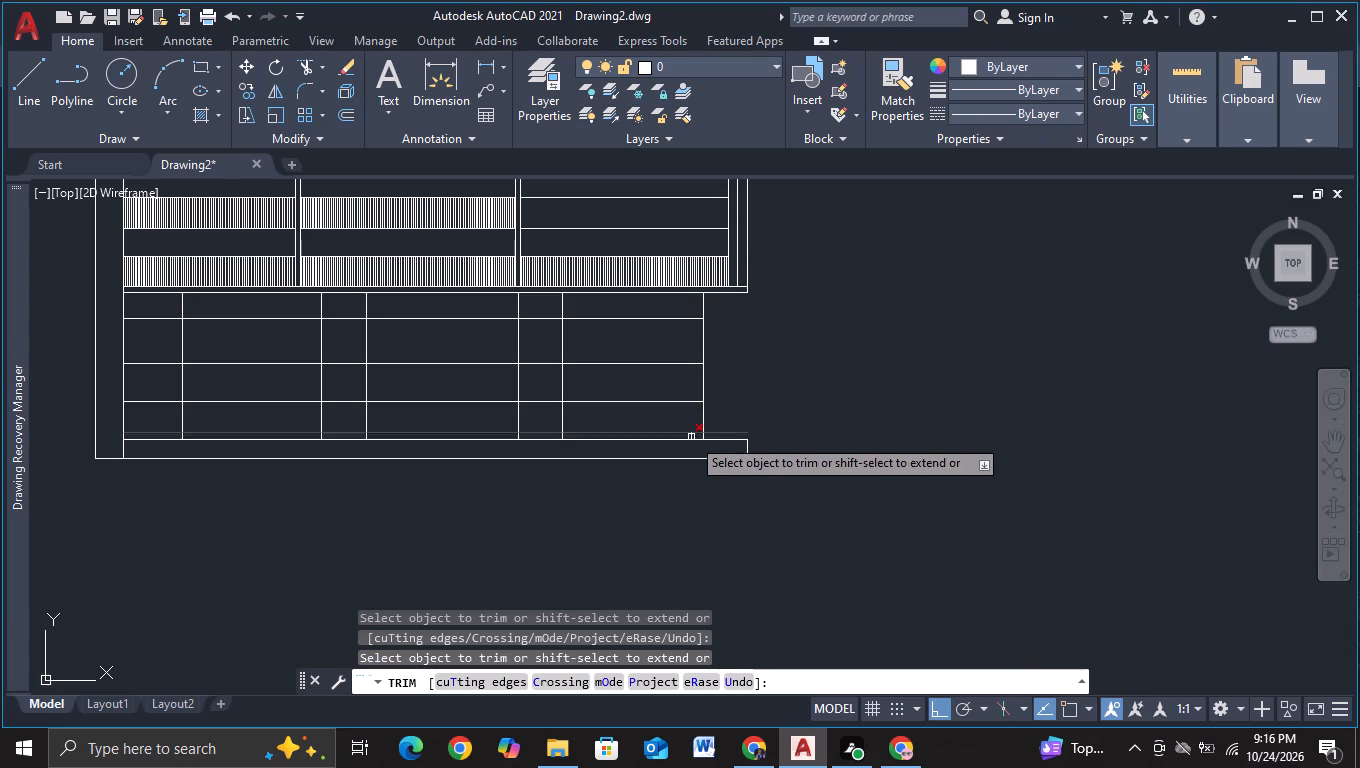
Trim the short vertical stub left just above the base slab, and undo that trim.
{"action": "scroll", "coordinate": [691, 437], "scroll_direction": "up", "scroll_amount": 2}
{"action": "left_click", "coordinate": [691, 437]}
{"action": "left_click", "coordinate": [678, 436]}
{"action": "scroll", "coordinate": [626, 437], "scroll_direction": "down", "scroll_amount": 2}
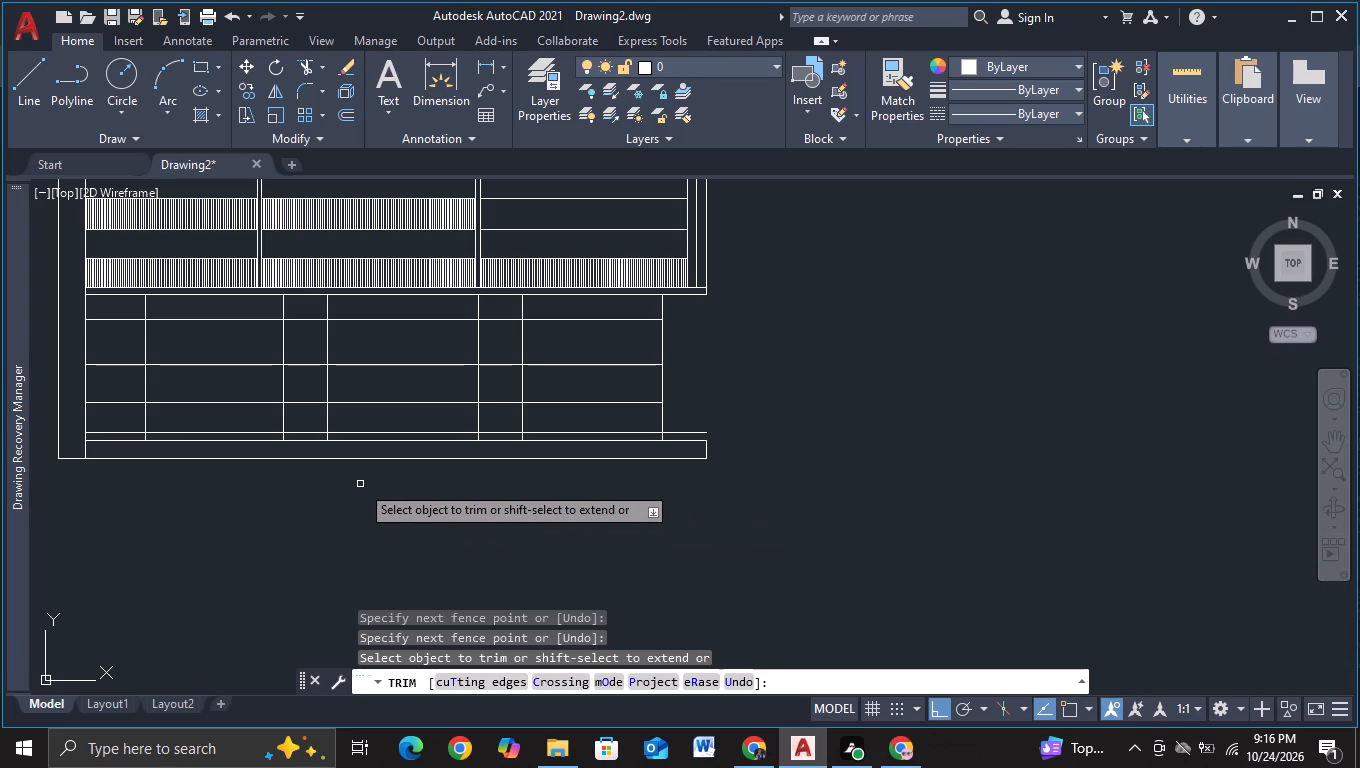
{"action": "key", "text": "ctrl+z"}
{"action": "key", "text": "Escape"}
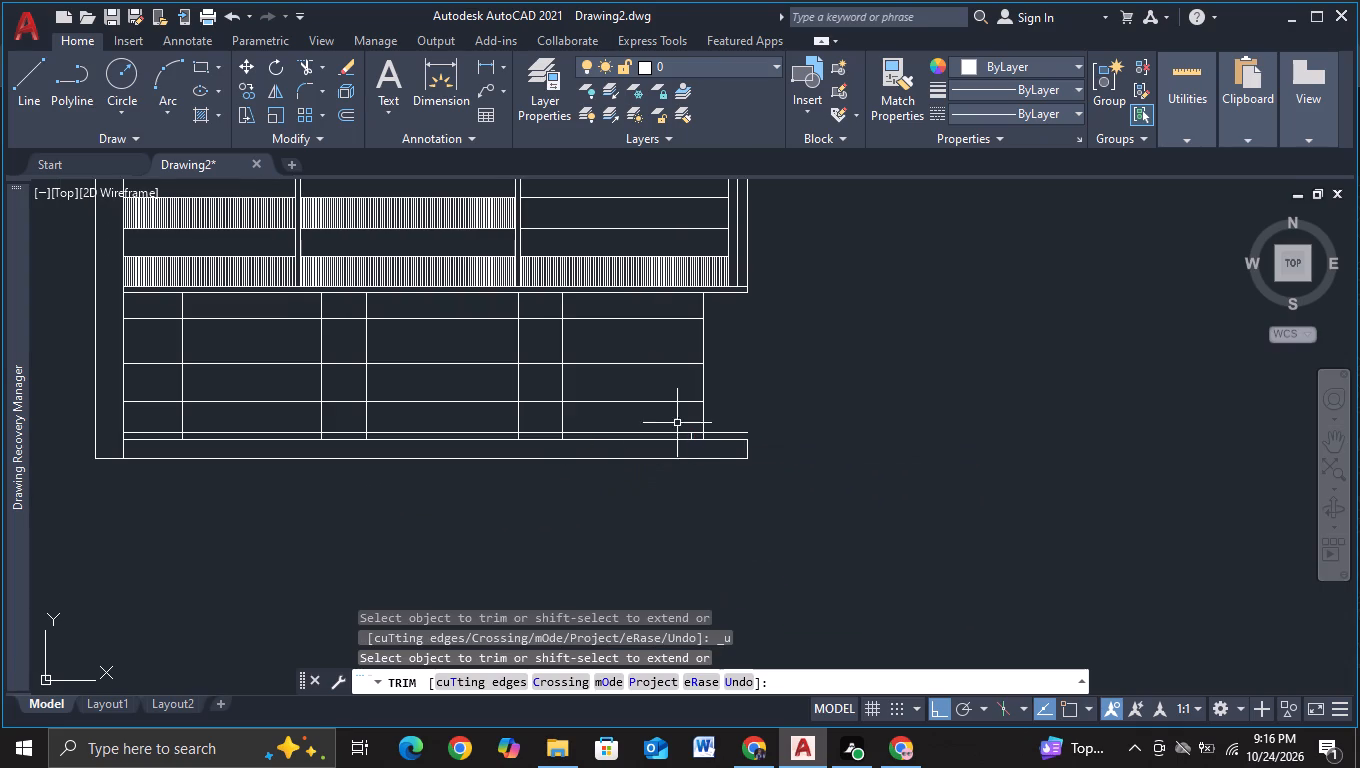
Trim the lowest horizontal line's overhang past the outermost vertical line and the short vertical stub above the base slab.
{"action": "left_click", "coordinate": [300, 59]}
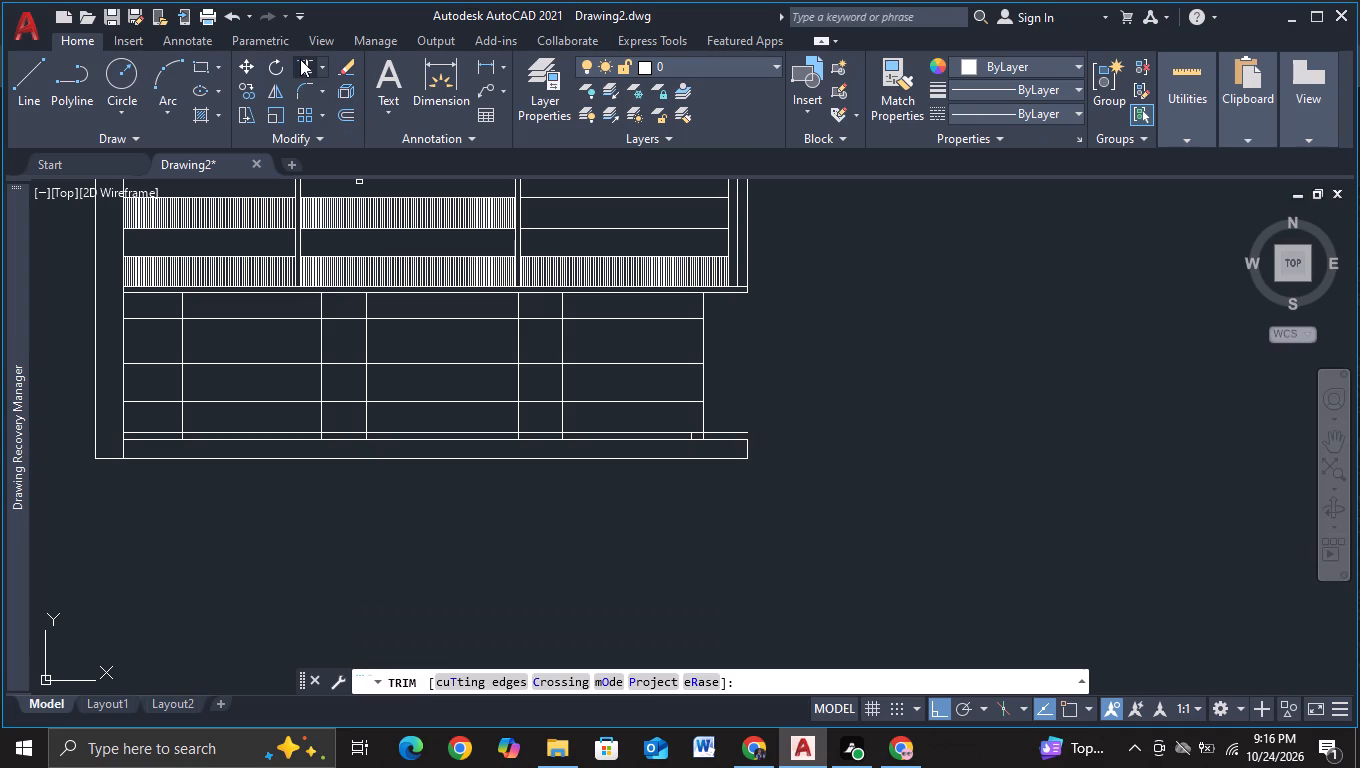
{"action": "scroll", "coordinate": [714, 431], "scroll_direction": "up", "scroll_amount": 1}
{"action": "left_click", "coordinate": [714, 431]}
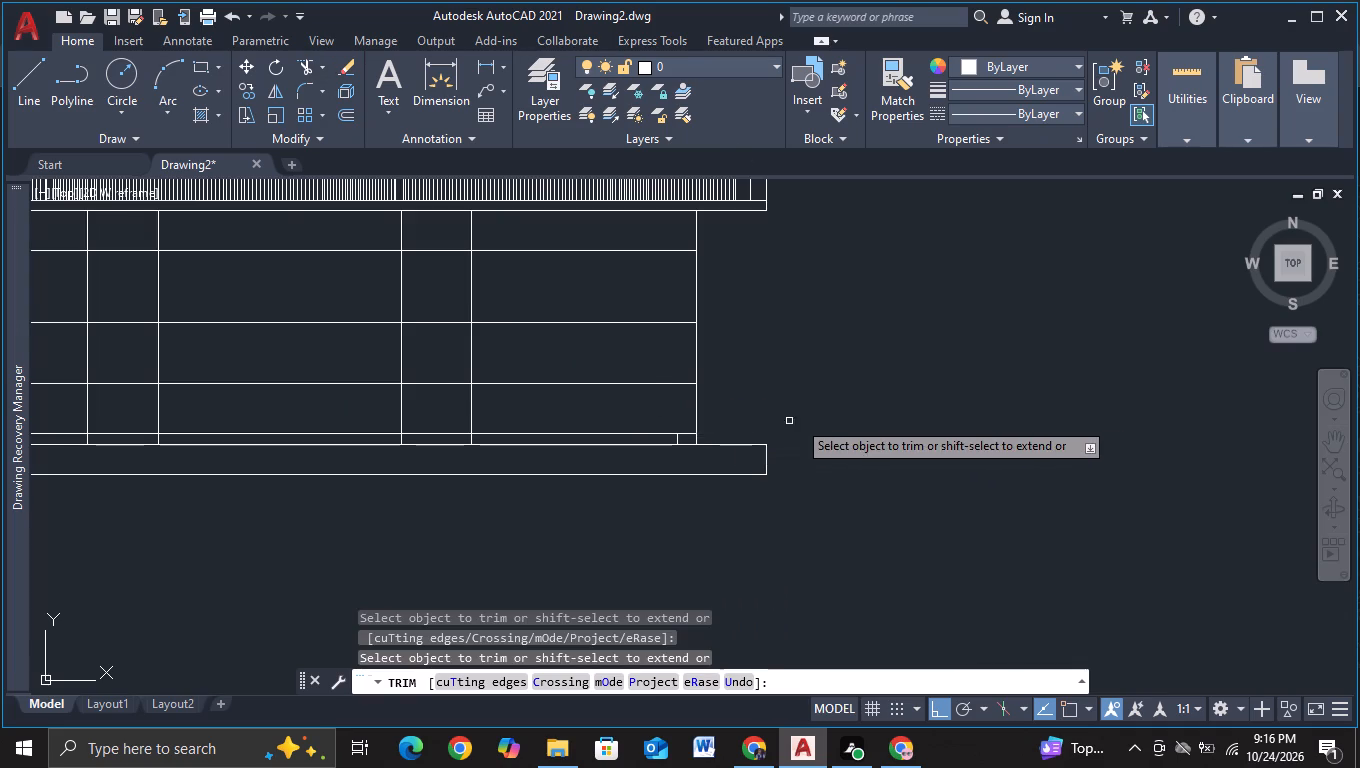
{"action": "scroll", "coordinate": [819, 416], "scroll_direction": "down", "scroll_amount": 2}
{"action": "scroll", "coordinate": [798, 482], "scroll_direction": "up", "scroll_amount": 2}
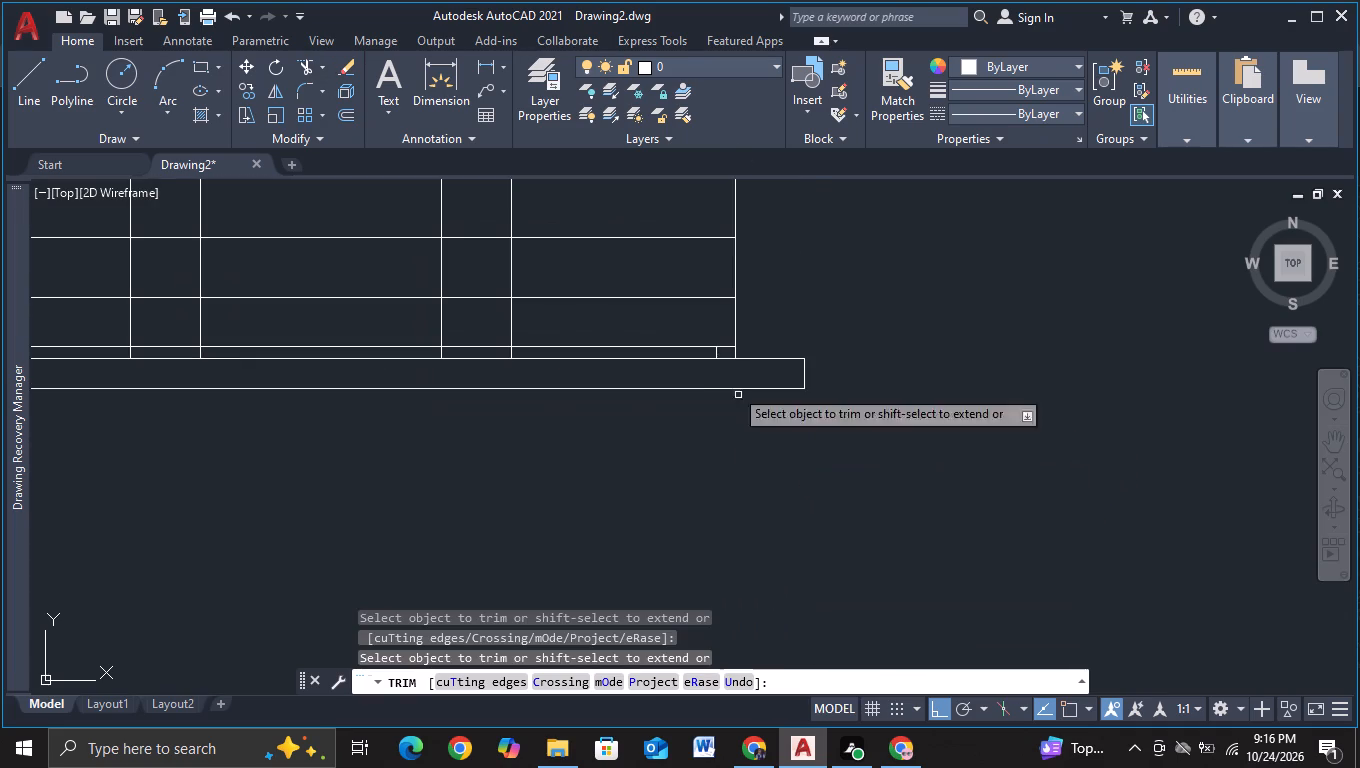
{"action": "left_click", "coordinate": [714, 355]}
{"action": "scroll", "coordinate": [655, 519], "scroll_direction": "down", "scroll_amount": 2}
{"action": "key", "text": "Escape"}
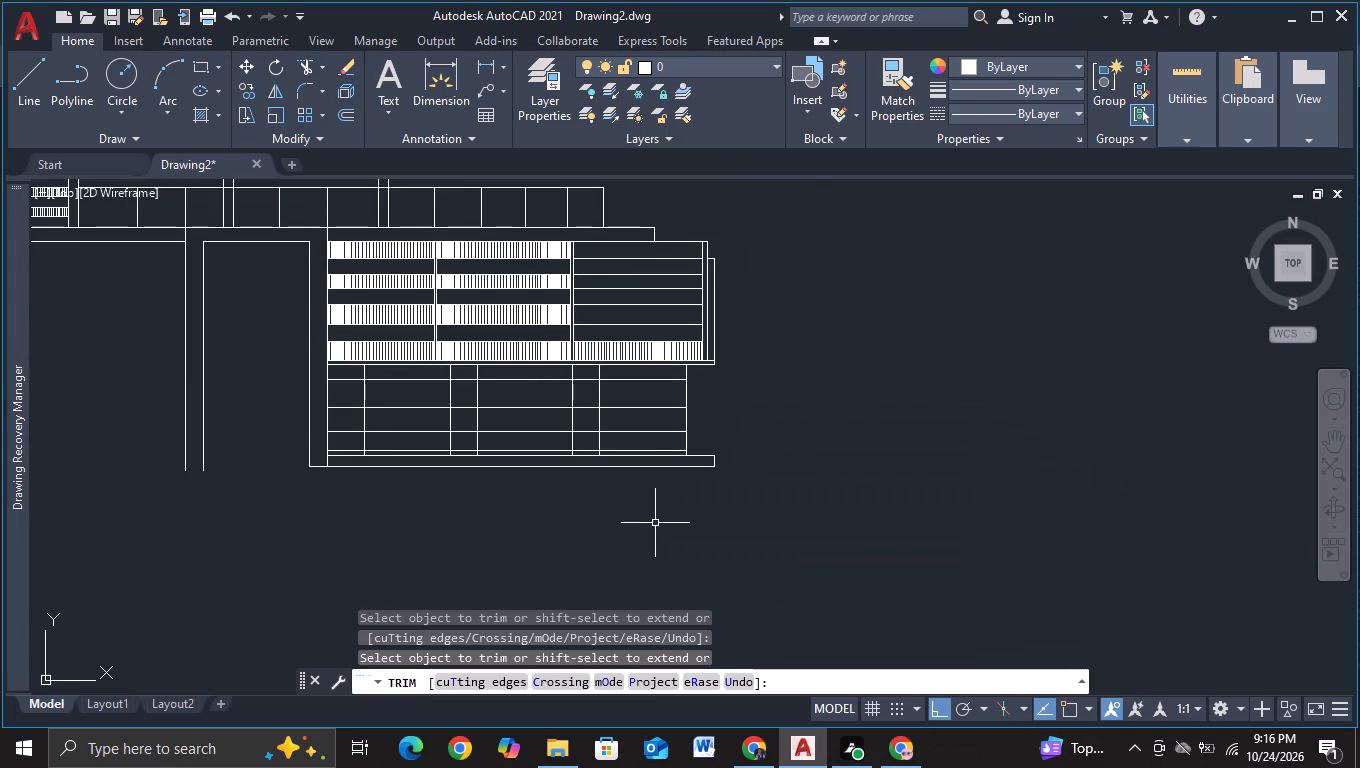
Move the UCS origin straight down a short distance beside the elevation using Move and Align.
{"action": "middle_click_drag", "start_coordinate": [655, 523], "coordinate": [702, 436]}
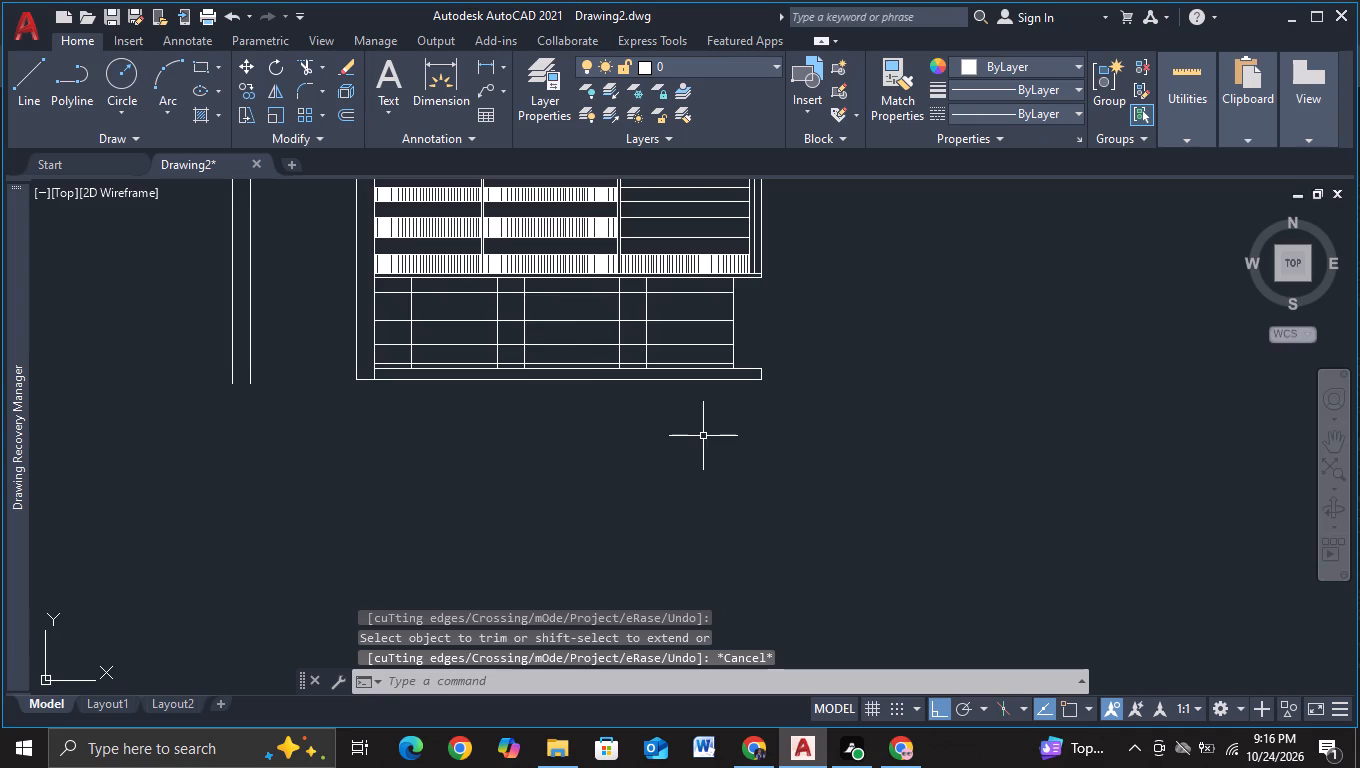
{"action": "scroll", "coordinate": [703, 436], "scroll_direction": "down", "scroll_amount": 1}
{"action": "middle_click_drag", "start_coordinate": [701, 444], "coordinate": [816, 451]}
{"action": "scroll", "coordinate": [701, 444], "scroll_direction": "down", "scroll_amount": 1}
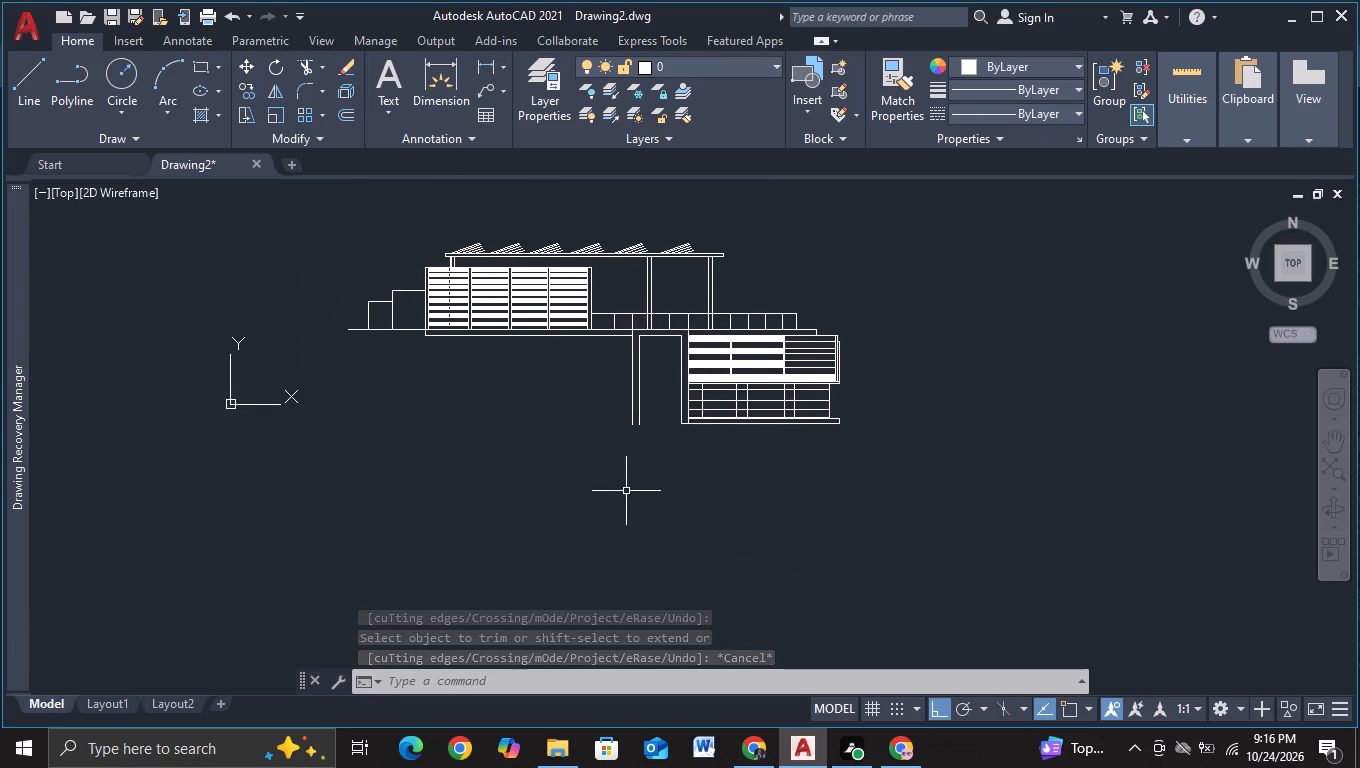
{"action": "middle_click_drag", "start_coordinate": [625, 491], "coordinate": [660, 462]}
{"action": "middle_click_drag", "start_coordinate": [593, 473], "coordinate": [615, 453]}
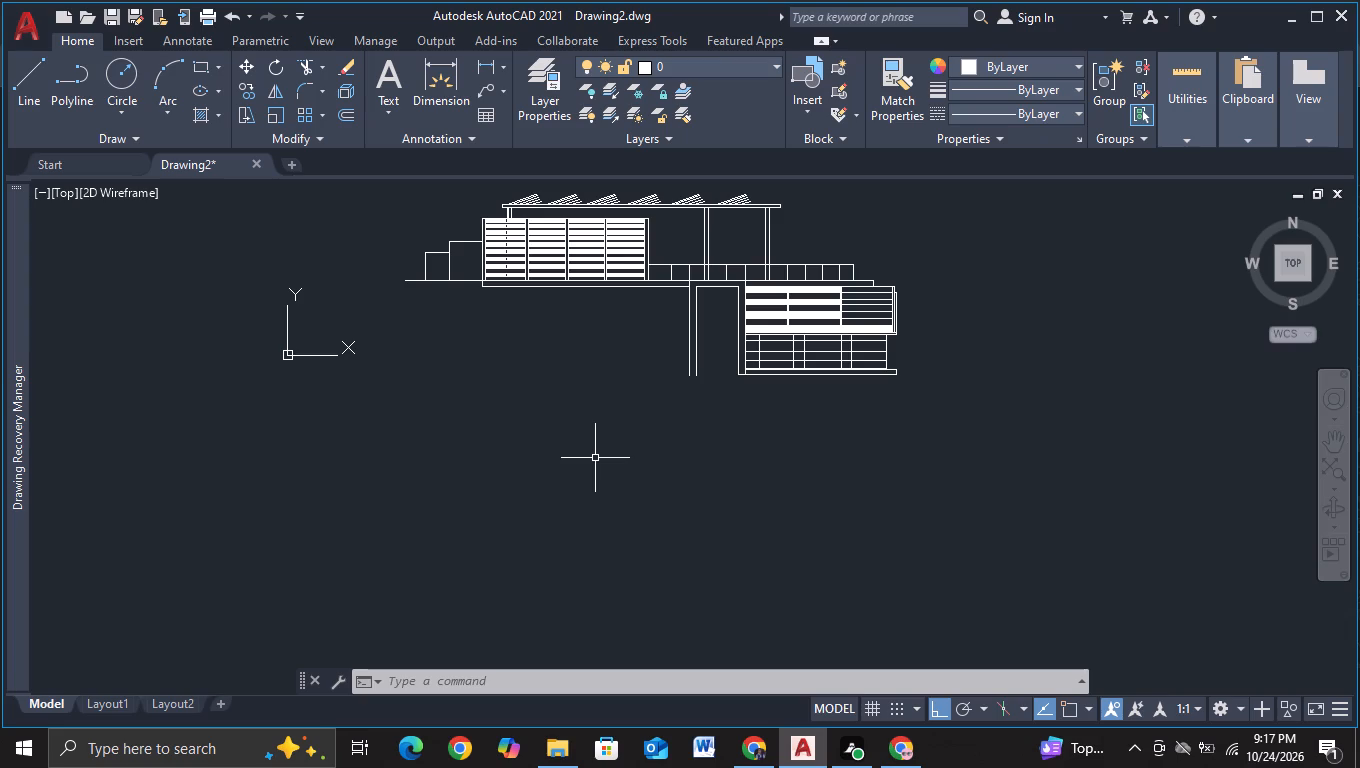
{"action": "left_click", "coordinate": [285, 355]}
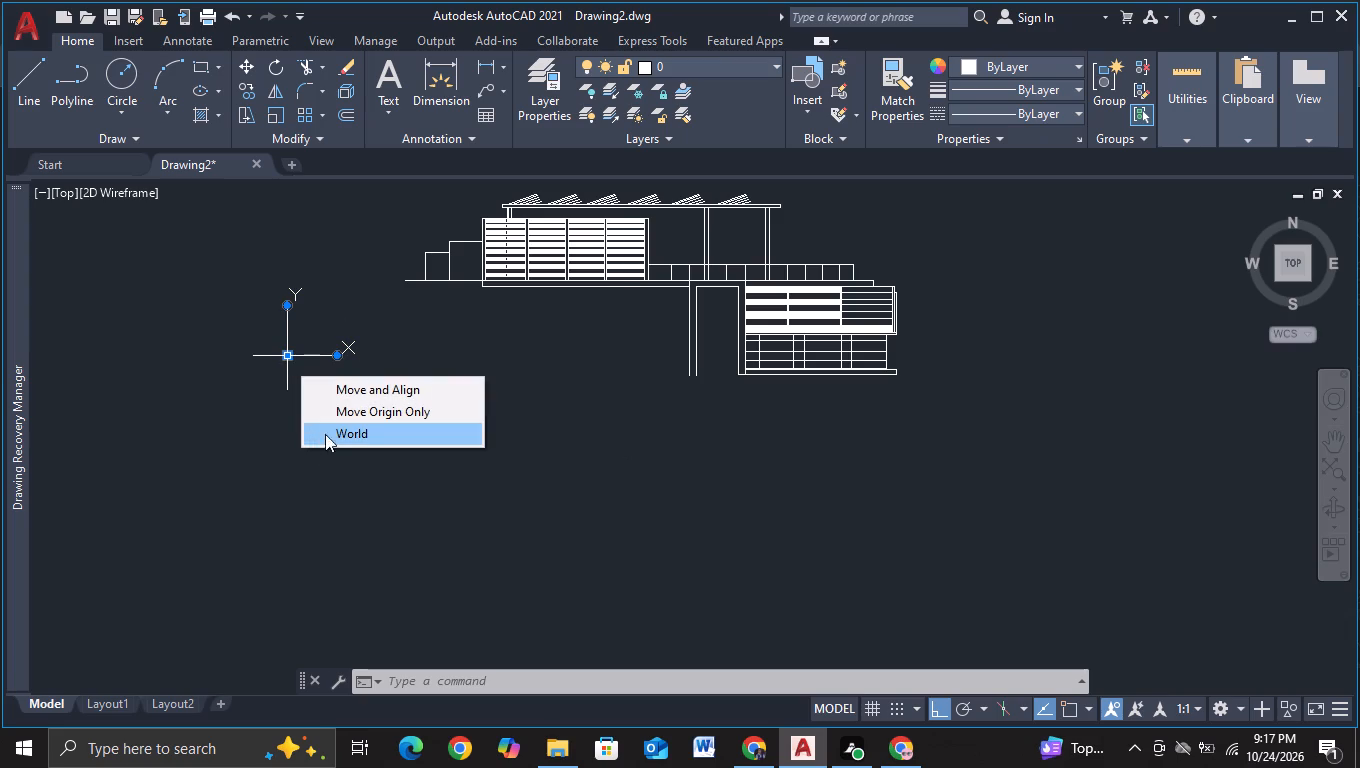
{"action": "left_click", "coordinate": [345, 389]}
{"action": "left_click", "coordinate": [320, 397]}
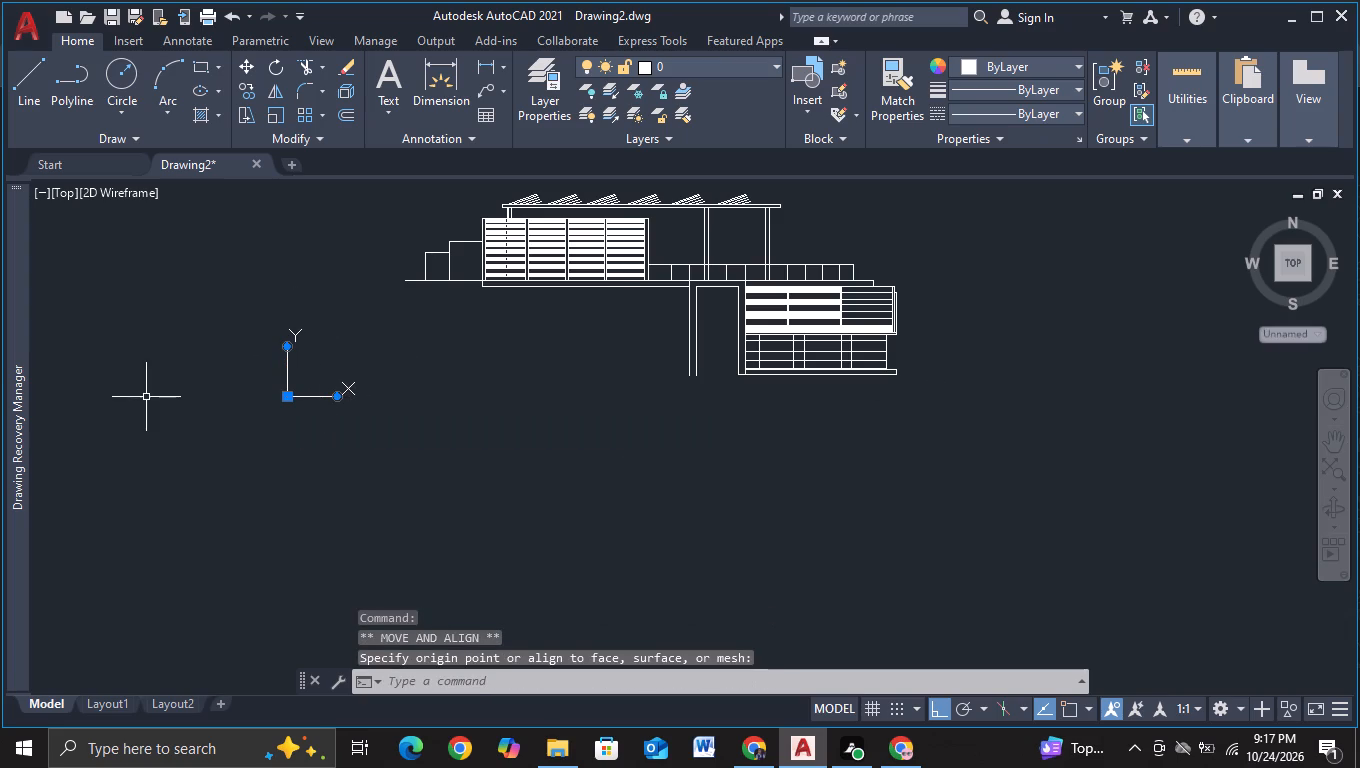
{"action": "key", "text": "Escape"}
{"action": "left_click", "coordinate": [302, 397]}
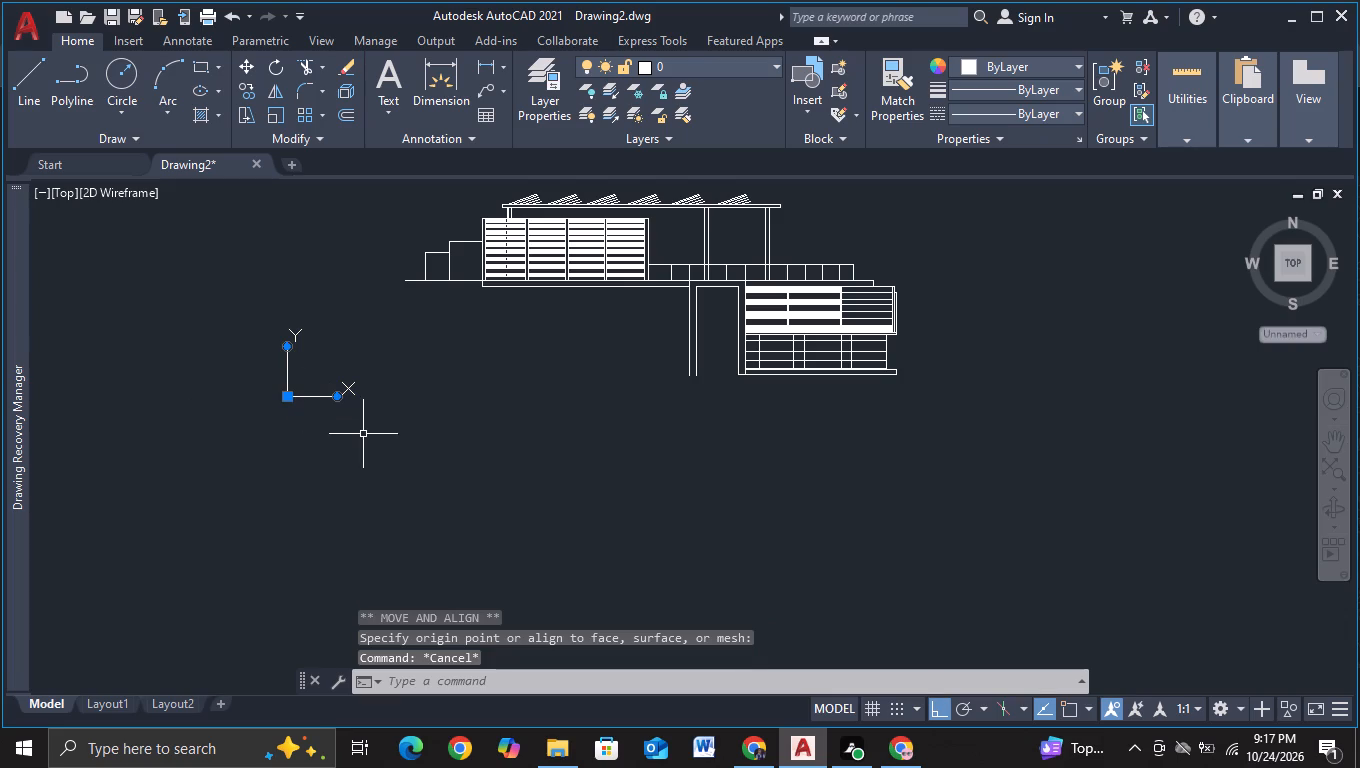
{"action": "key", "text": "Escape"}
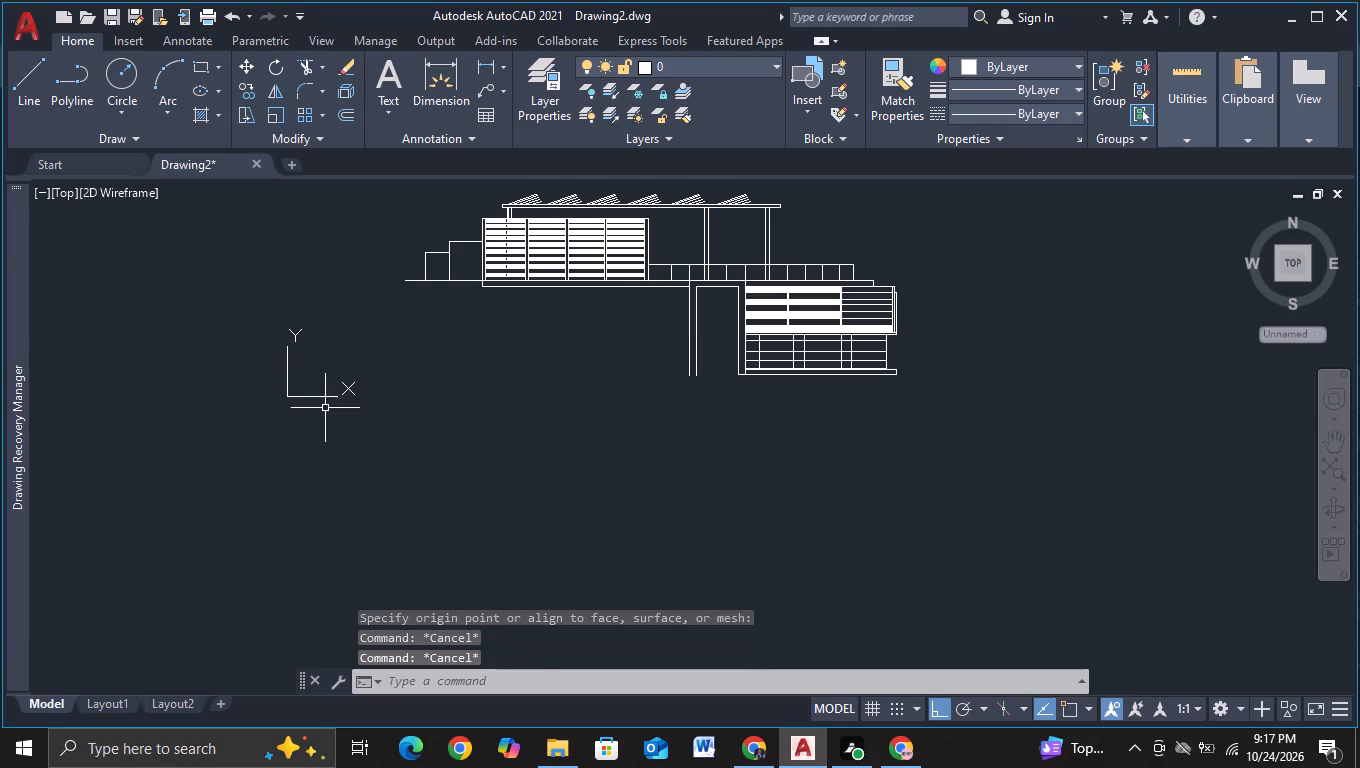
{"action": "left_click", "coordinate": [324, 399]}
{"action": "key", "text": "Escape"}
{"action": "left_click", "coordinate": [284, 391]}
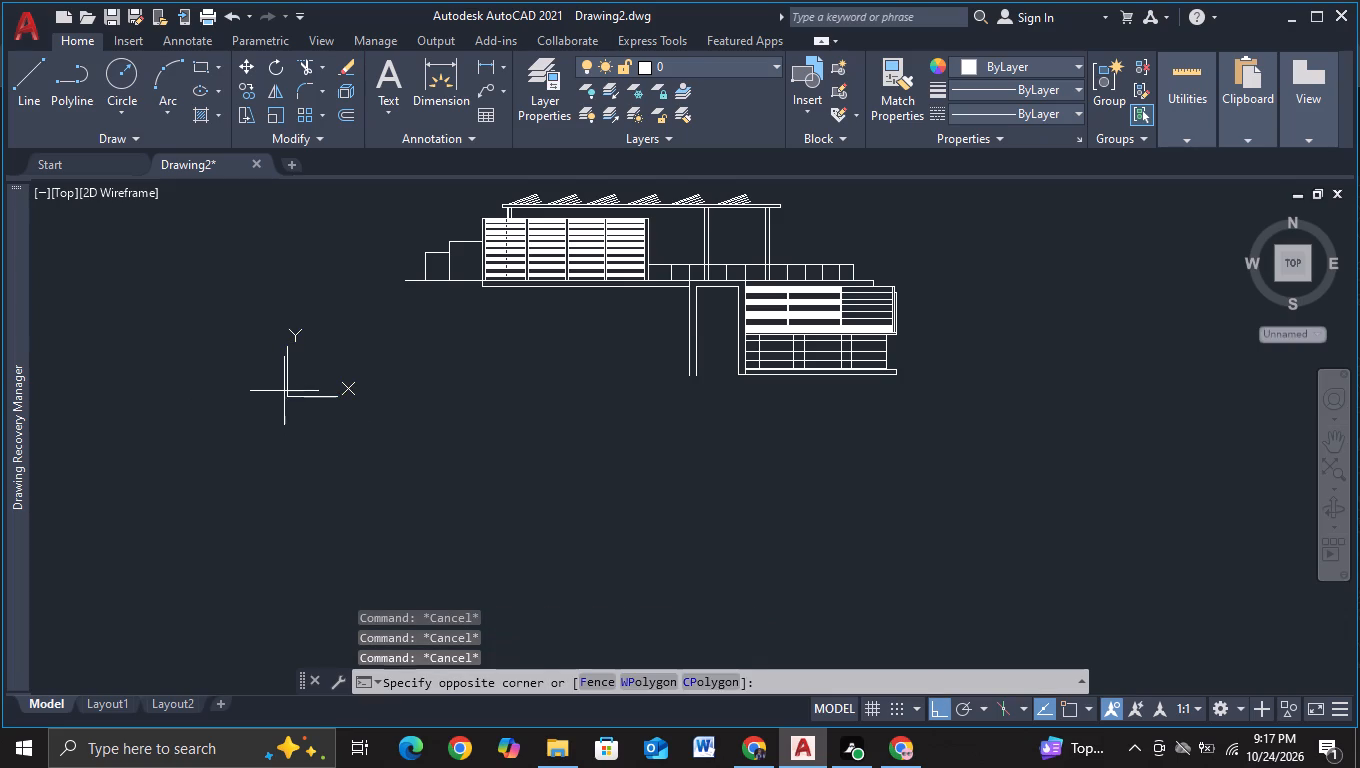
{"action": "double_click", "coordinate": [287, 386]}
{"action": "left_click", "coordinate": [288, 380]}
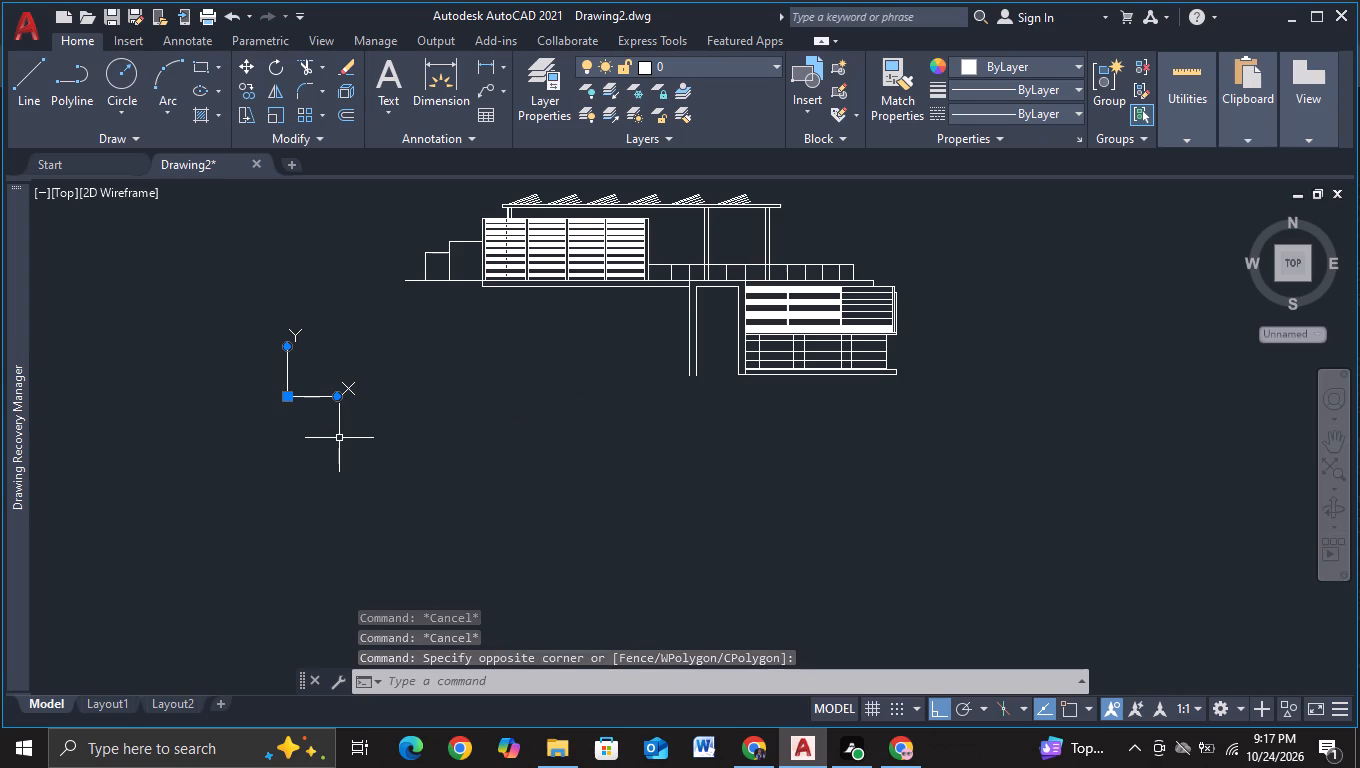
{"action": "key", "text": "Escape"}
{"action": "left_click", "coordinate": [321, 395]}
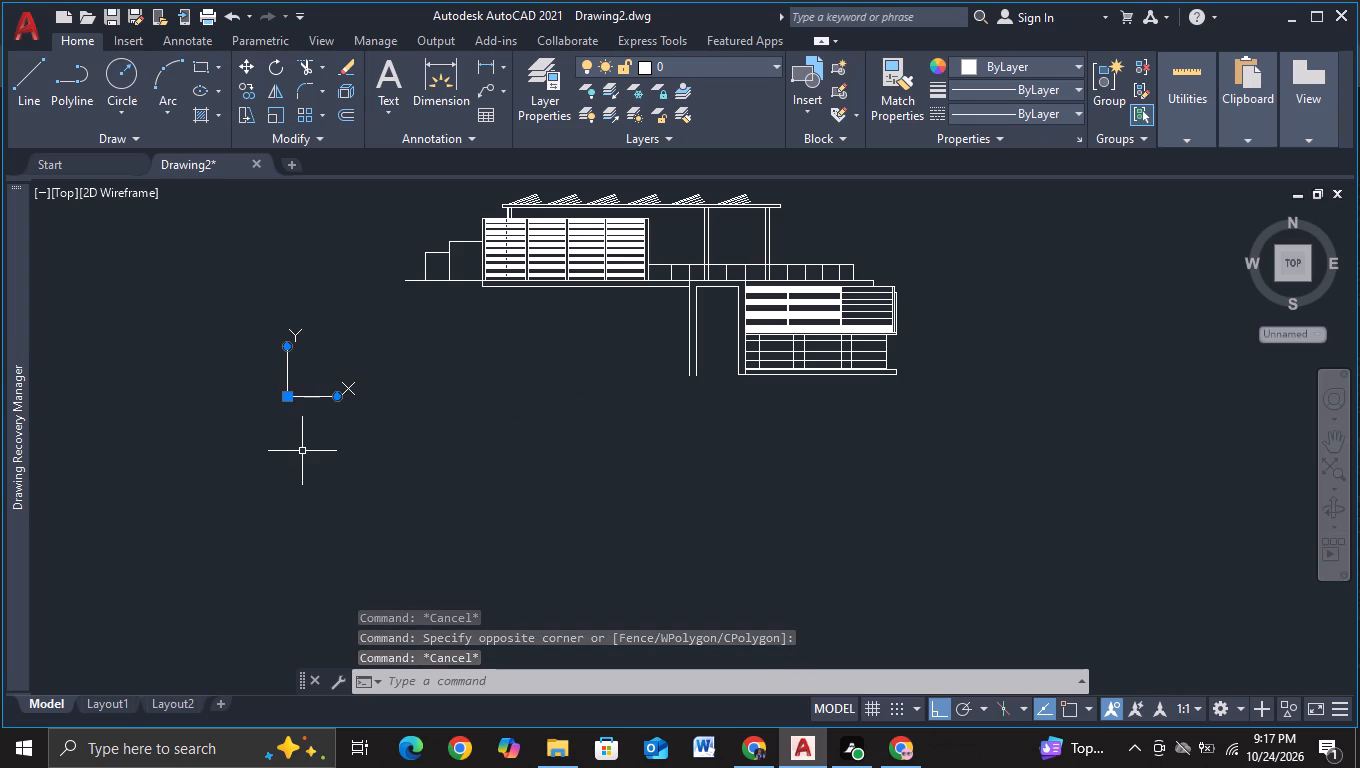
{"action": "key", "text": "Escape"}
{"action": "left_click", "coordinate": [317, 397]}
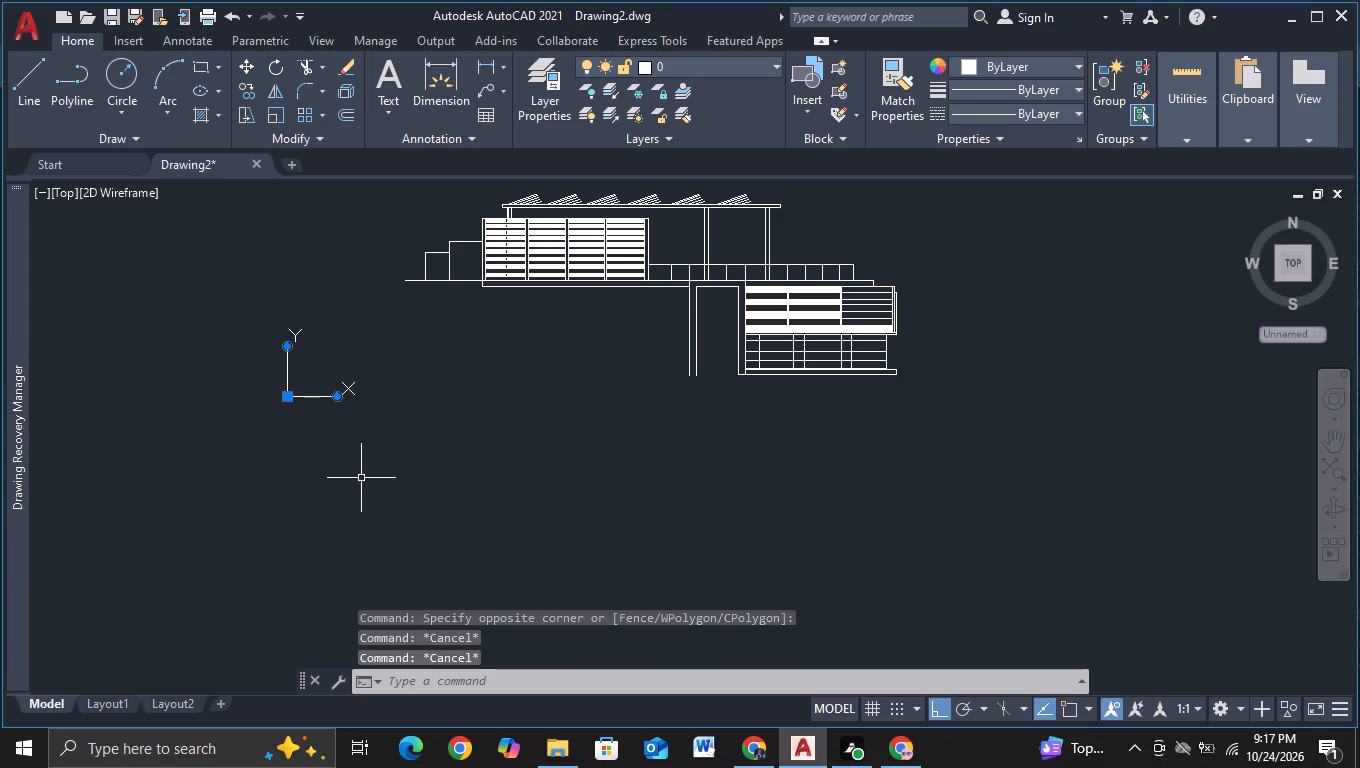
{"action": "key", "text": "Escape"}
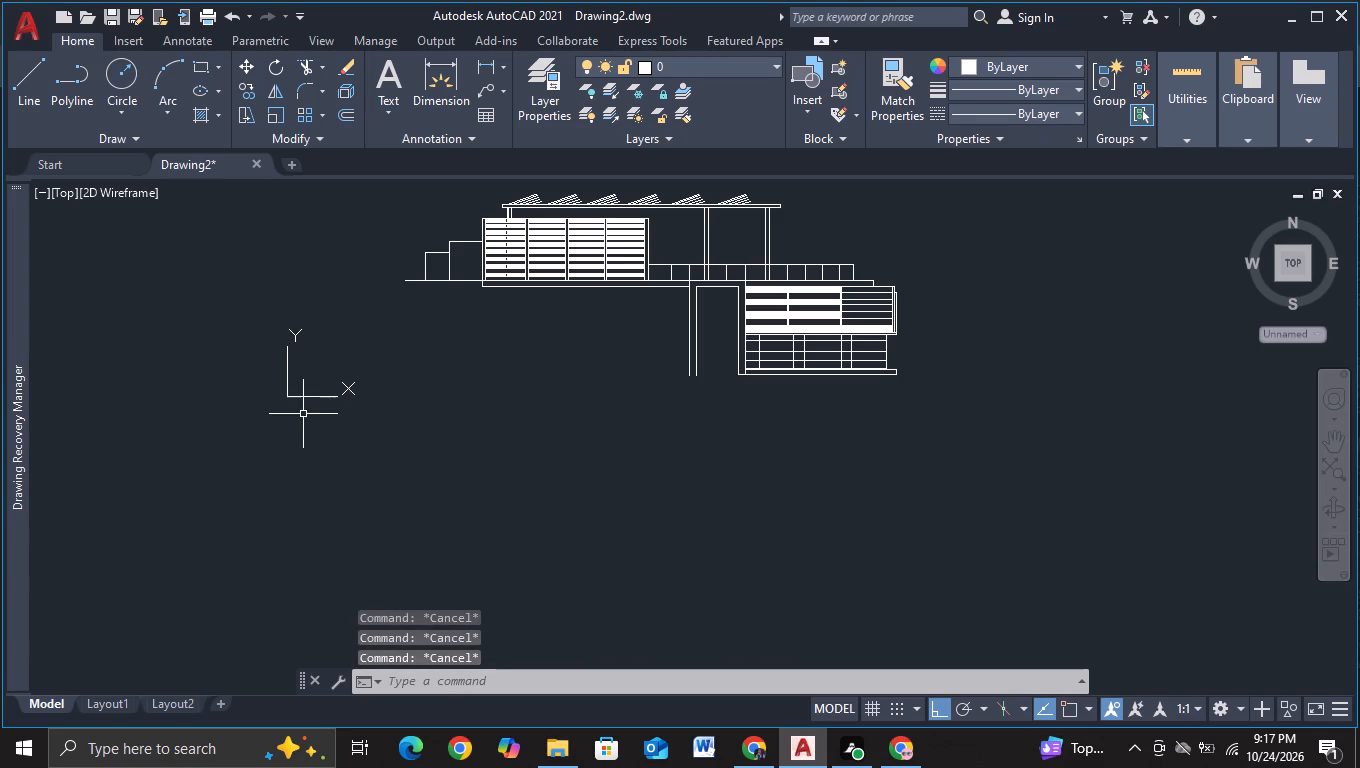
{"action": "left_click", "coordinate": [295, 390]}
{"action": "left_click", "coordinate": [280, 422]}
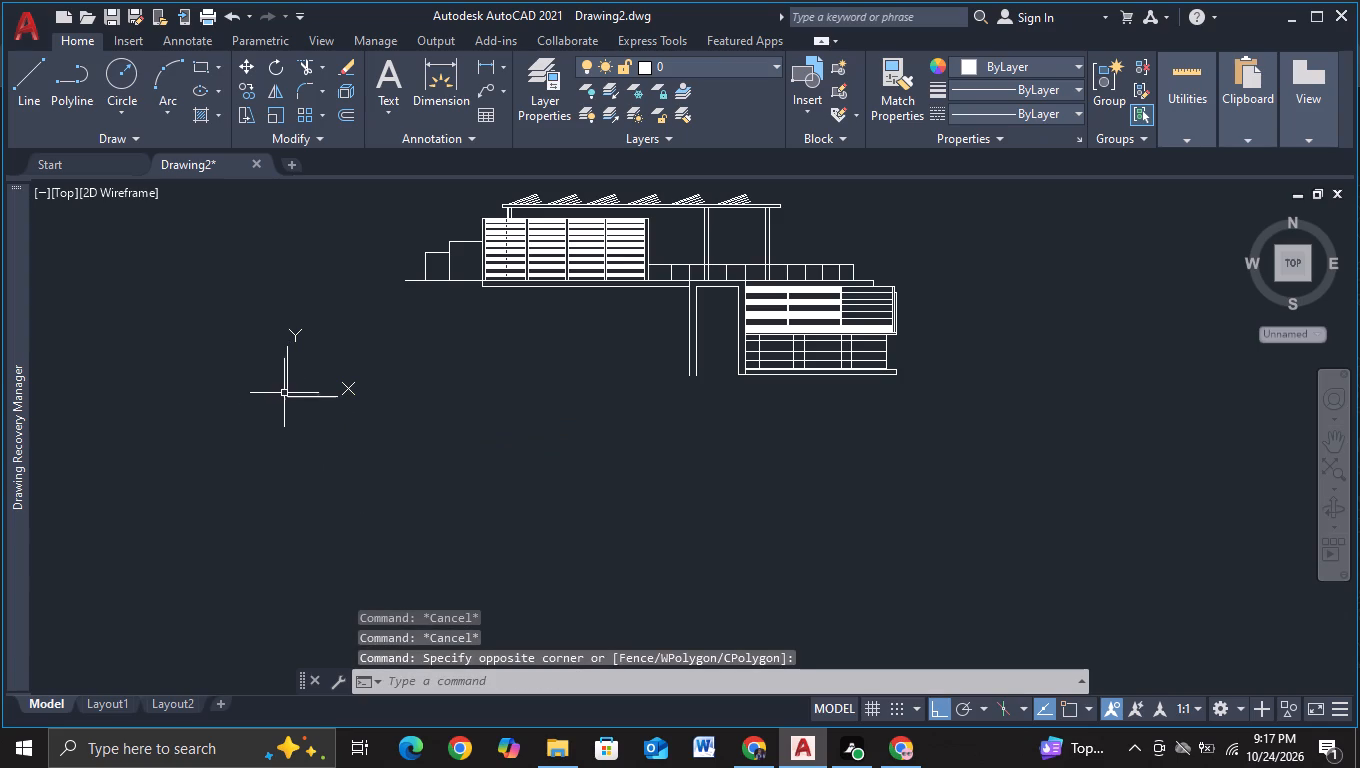
Move the UCS origin diagonally about 305 units at 196°, far below and left of the elevation, with ortho off.
{"action": "left_click", "coordinate": [290, 390]}
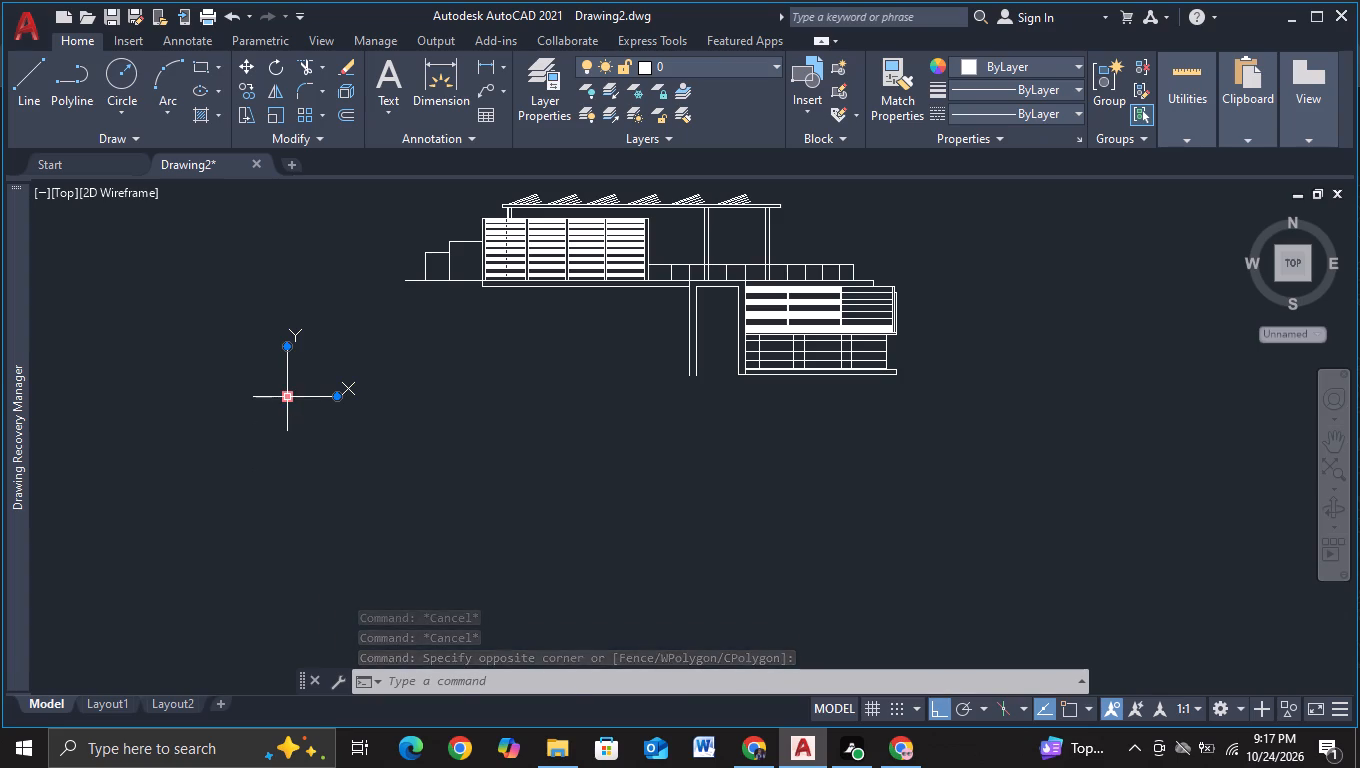
{"action": "left_click", "coordinate": [287, 393]}
{"action": "scroll", "coordinate": [128, 517], "scroll_direction": "down", "scroll_amount": 2}
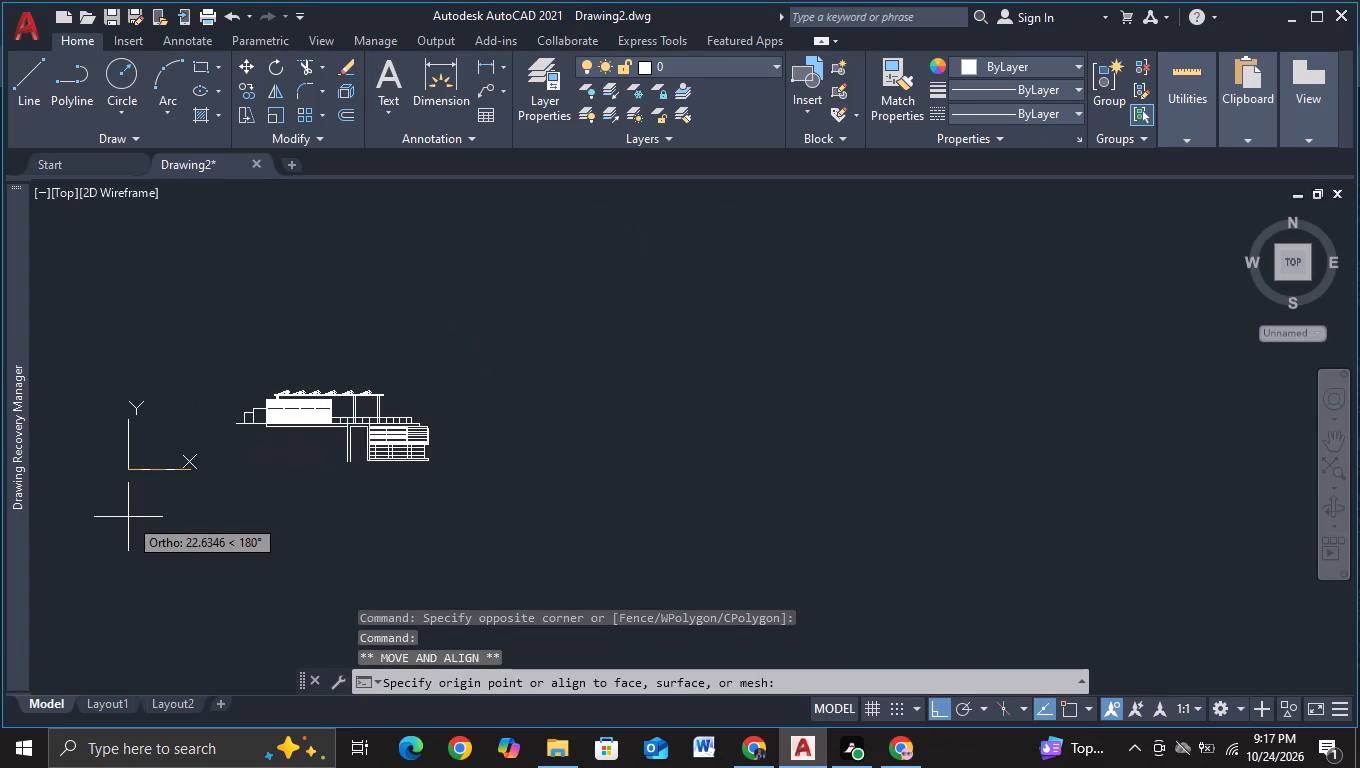
{"action": "key", "text": "F8"}
{"action": "scroll", "coordinate": [128, 517], "scroll_direction": "down", "scroll_amount": 6}
{"action": "middle_click_drag", "start_coordinate": [132, 519], "coordinate": [899, 585]}
{"action": "middle_click_drag", "start_coordinate": [288, 537], "coordinate": [958, 475]}
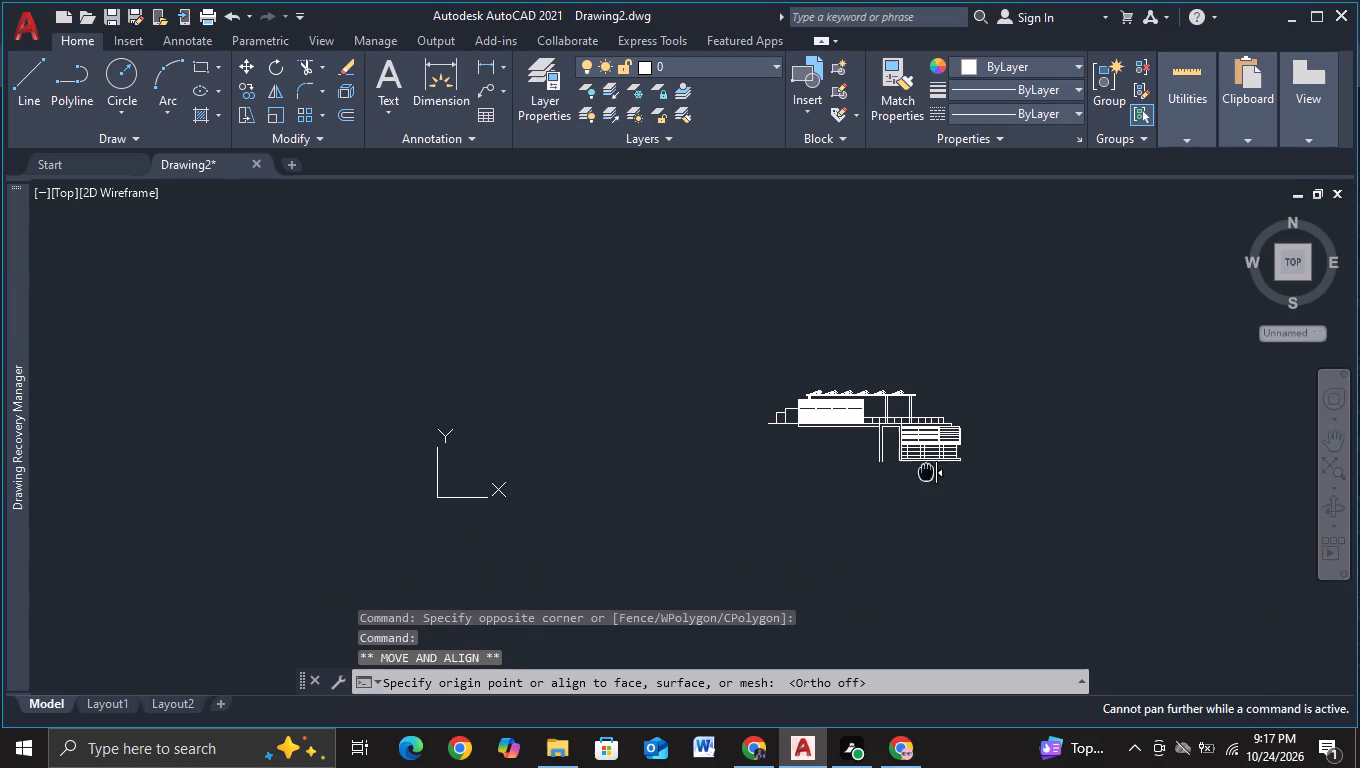
{"action": "middle_click_drag", "start_coordinate": [958, 475], "coordinate": [961, 475]}
{"action": "middle_click_drag", "start_coordinate": [488, 539], "coordinate": [1290, 497]}
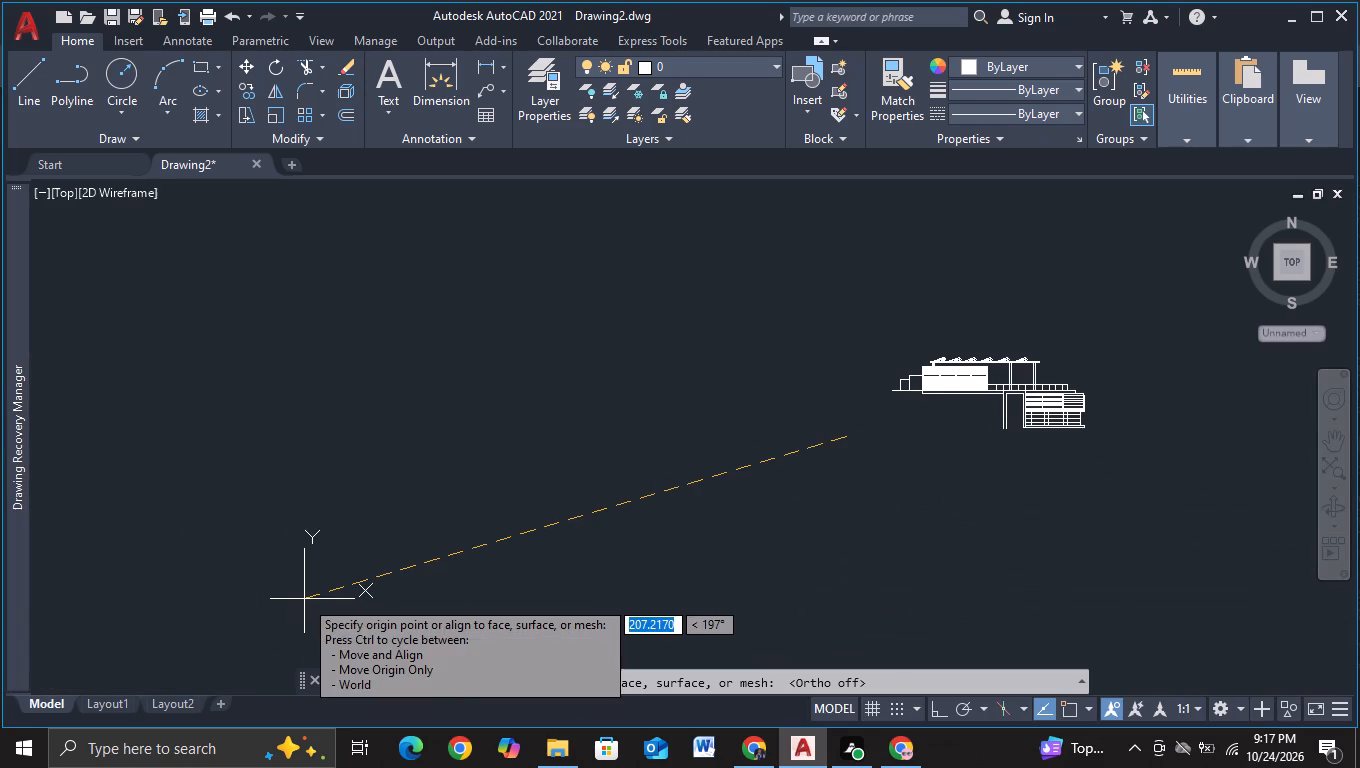
{"action": "left_click", "coordinate": [46, 669]}
{"action": "key", "text": "Escape"}
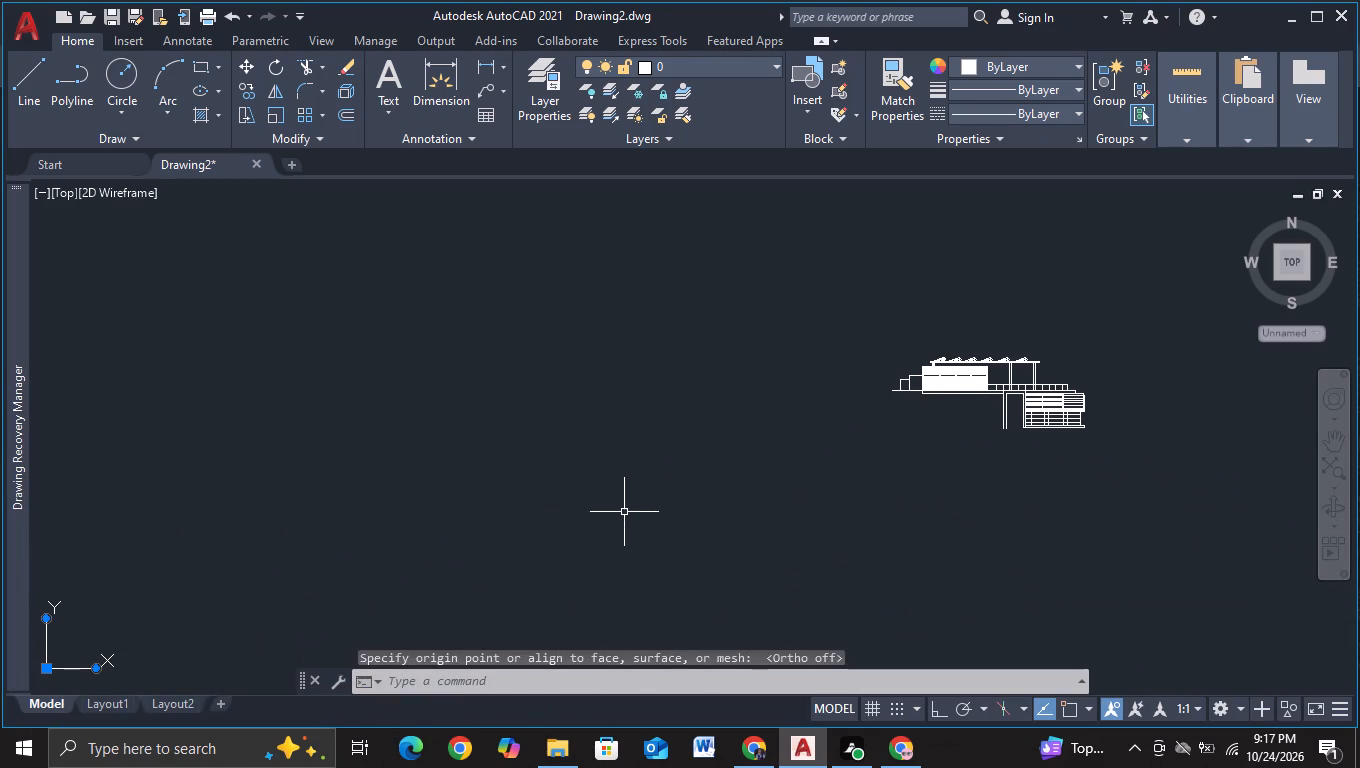
Close the Drawing Recovery Manager palette.
{"action": "middle_click_drag", "start_coordinate": [624, 512], "coordinate": [0, 555]}
{"action": "scroll", "coordinate": [143, 537], "scroll_direction": "up", "scroll_amount": 2}
{"action": "middle_click_drag", "start_coordinate": [341, 451], "coordinate": [661, 524]}
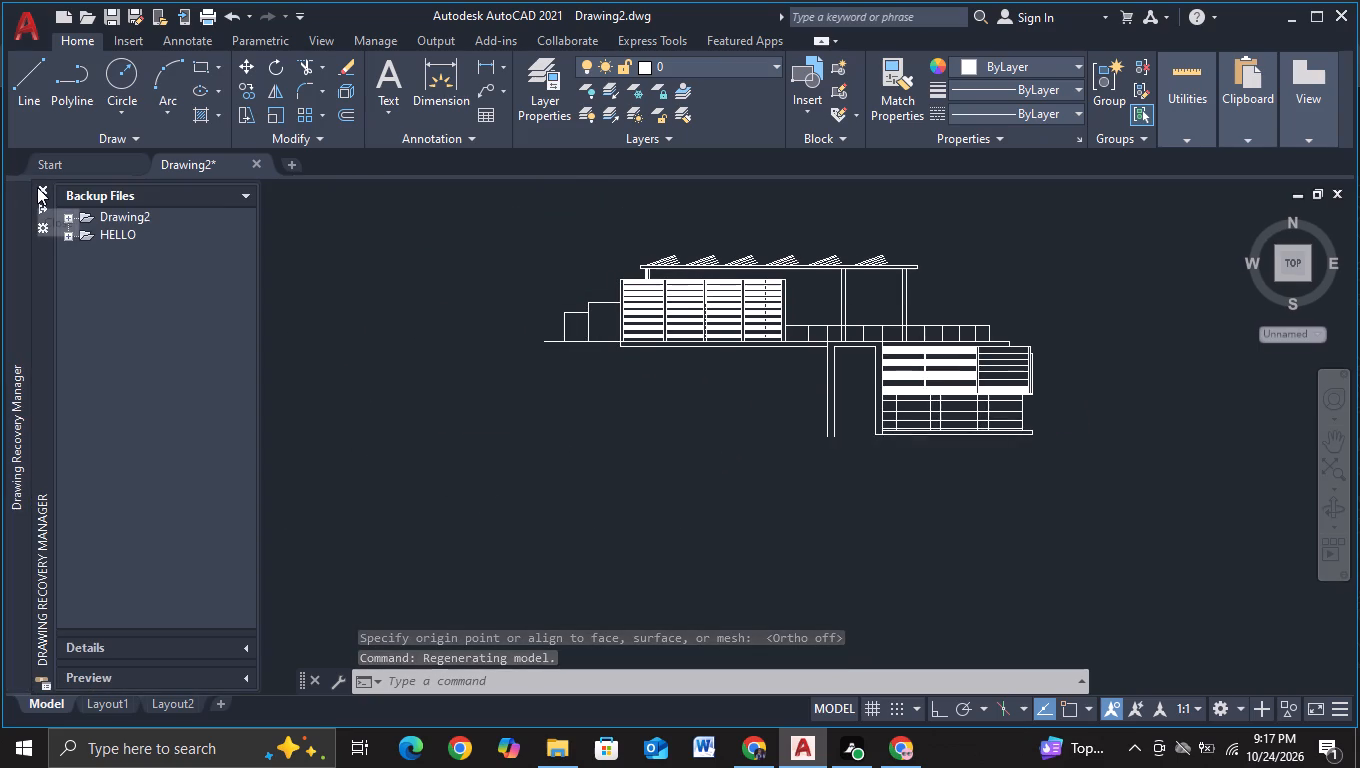
{"action": "left_click", "coordinate": [37, 187]}
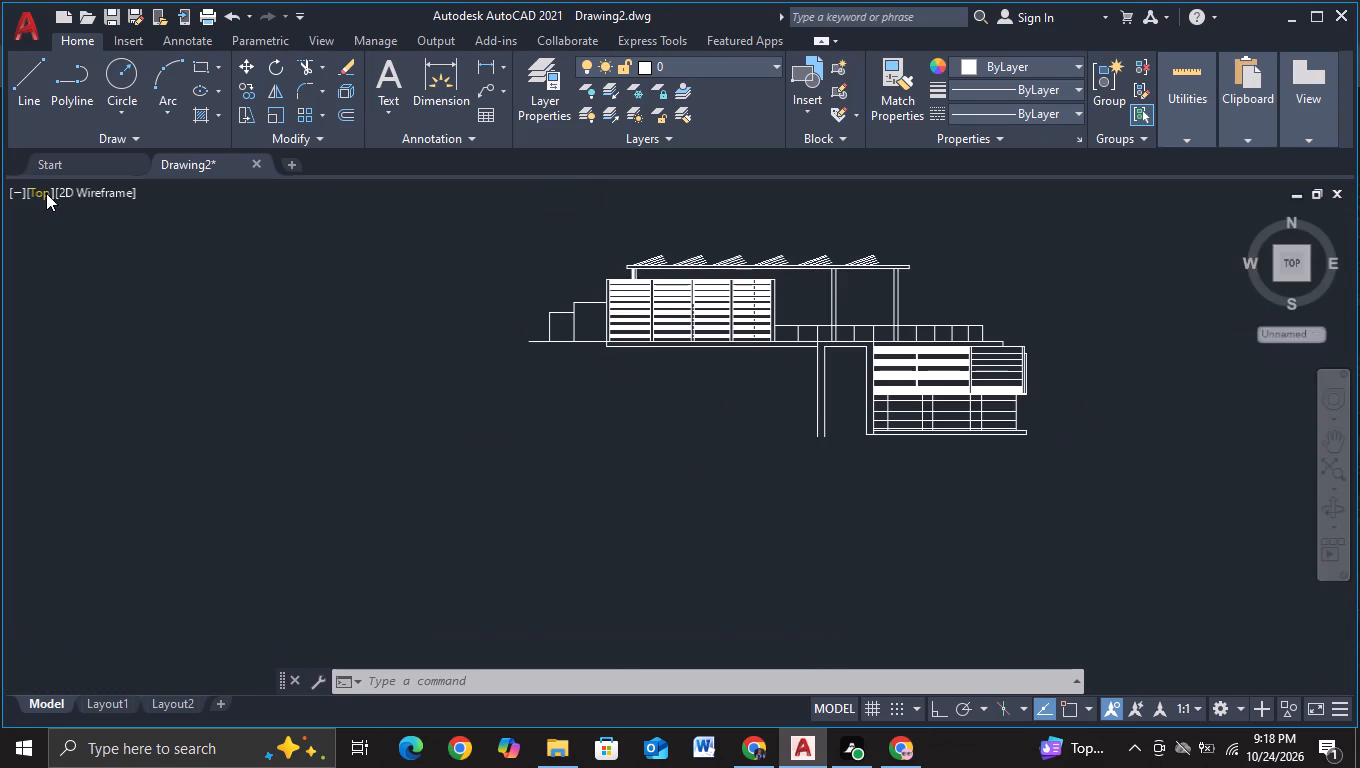
Draw a horizontal line about 16.8 units long outward from the floor slab's lower corner below the slatted block, using object snap.
{"action": "scroll", "coordinate": [163, 343], "scroll_direction": "down", "scroll_amount": 2}
{"action": "scroll", "coordinate": [431, 437], "scroll_direction": "down", "scroll_amount": 1}
{"action": "middle_click_drag", "start_coordinate": [512, 435], "coordinate": [683, 427]}
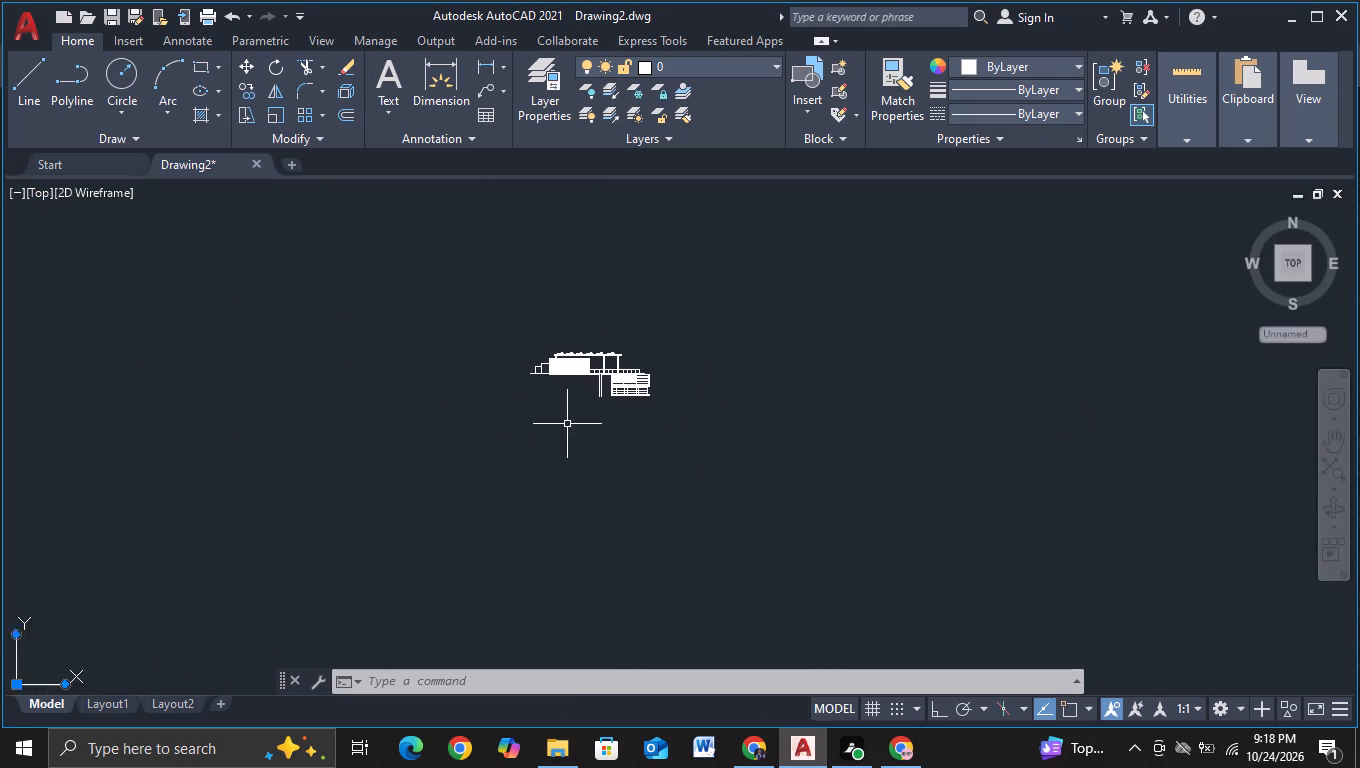
{"action": "scroll", "coordinate": [559, 420], "scroll_direction": "up", "scroll_amount": 2}
{"action": "middle_click_drag", "start_coordinate": [598, 405], "coordinate": [635, 481]}
{"action": "scroll", "coordinate": [632, 476], "scroll_direction": "up", "scroll_amount": 2}
{"action": "middle_click_drag", "start_coordinate": [585, 447], "coordinate": [634, 556]}
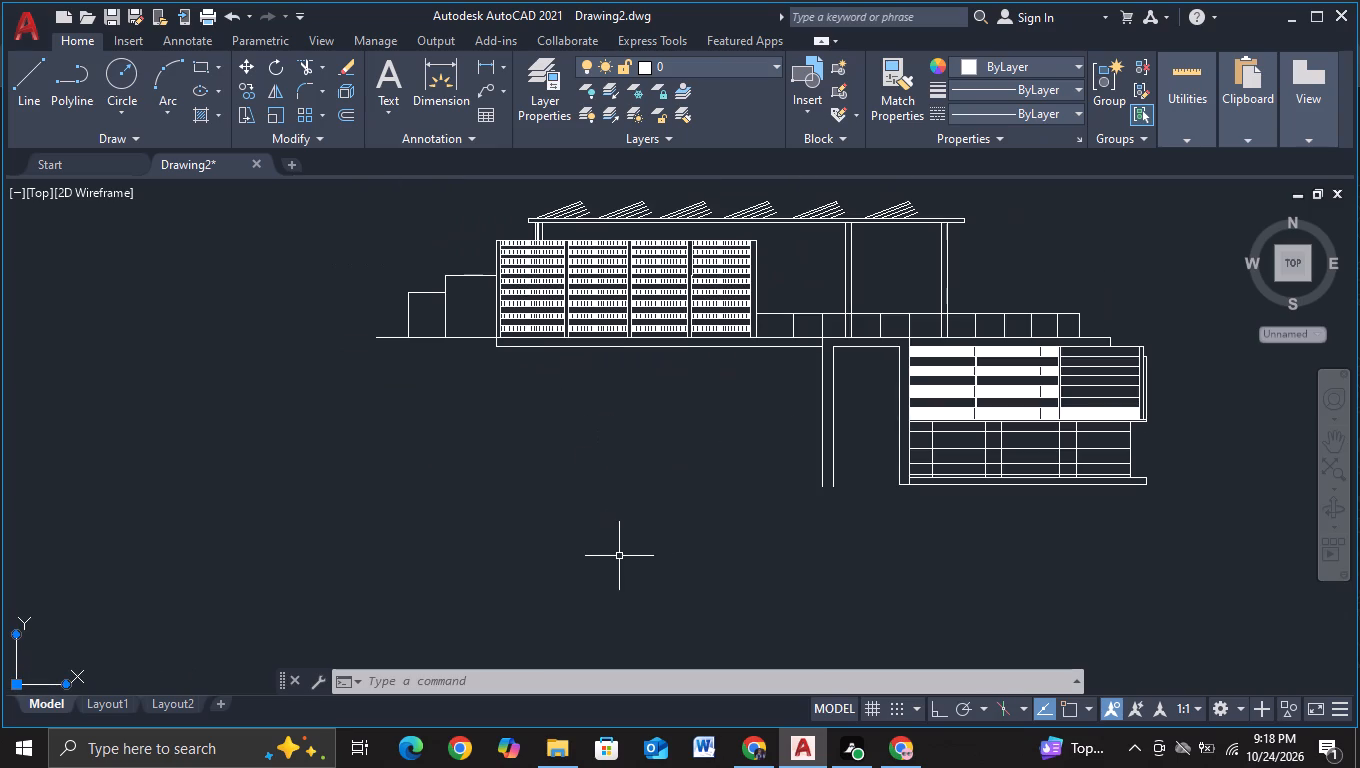
{"action": "middle_click_drag", "start_coordinate": [599, 547], "coordinate": [606, 458]}
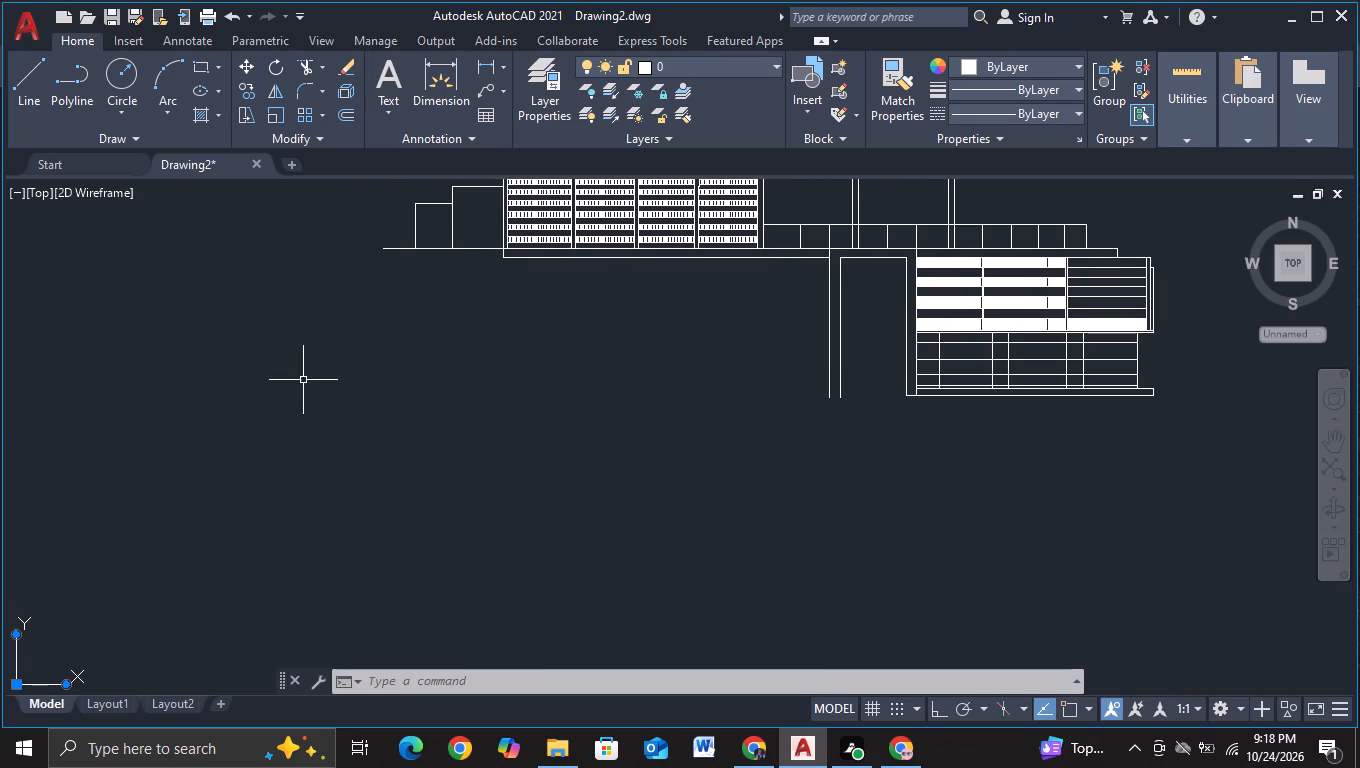
{"action": "left_click", "coordinate": [16, 95]}
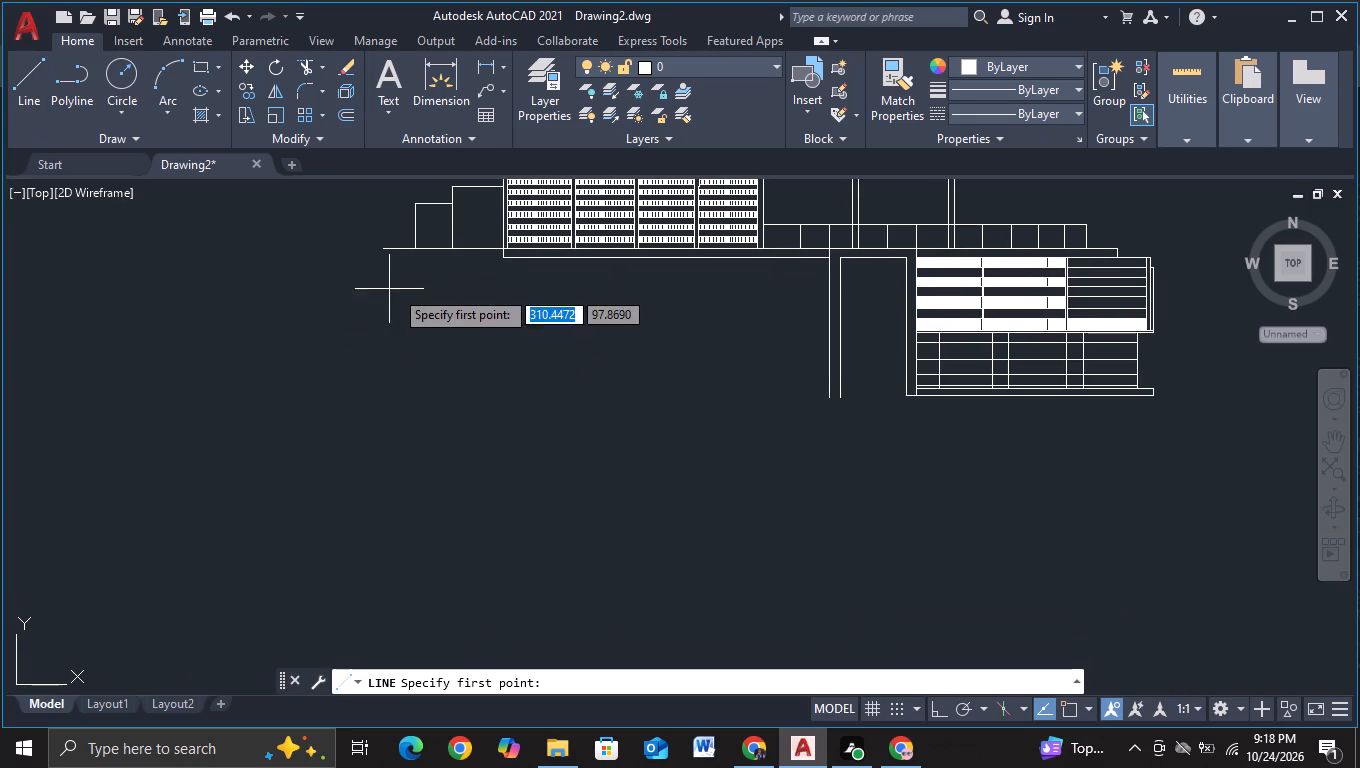
{"action": "key", "text": "F3"}
{"action": "left_click", "coordinate": [507, 259]}
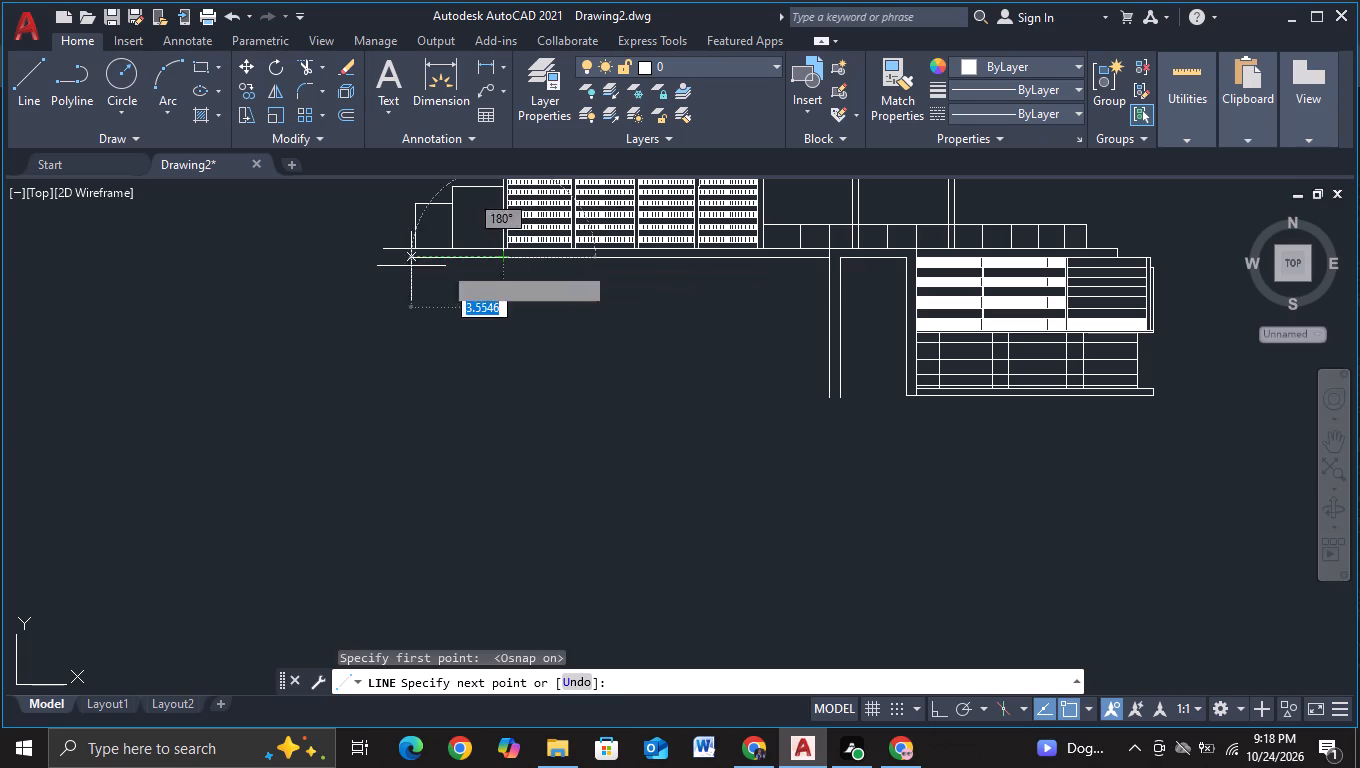
{"action": "left_click", "coordinate": [319, 266]}
{"action": "key", "text": "Escape"}
Draw a line extending the slab's top edge about 5.8 units to match the lower edge, and close the slab end vertically.
{"action": "left_click", "coordinate": [35, 67]}
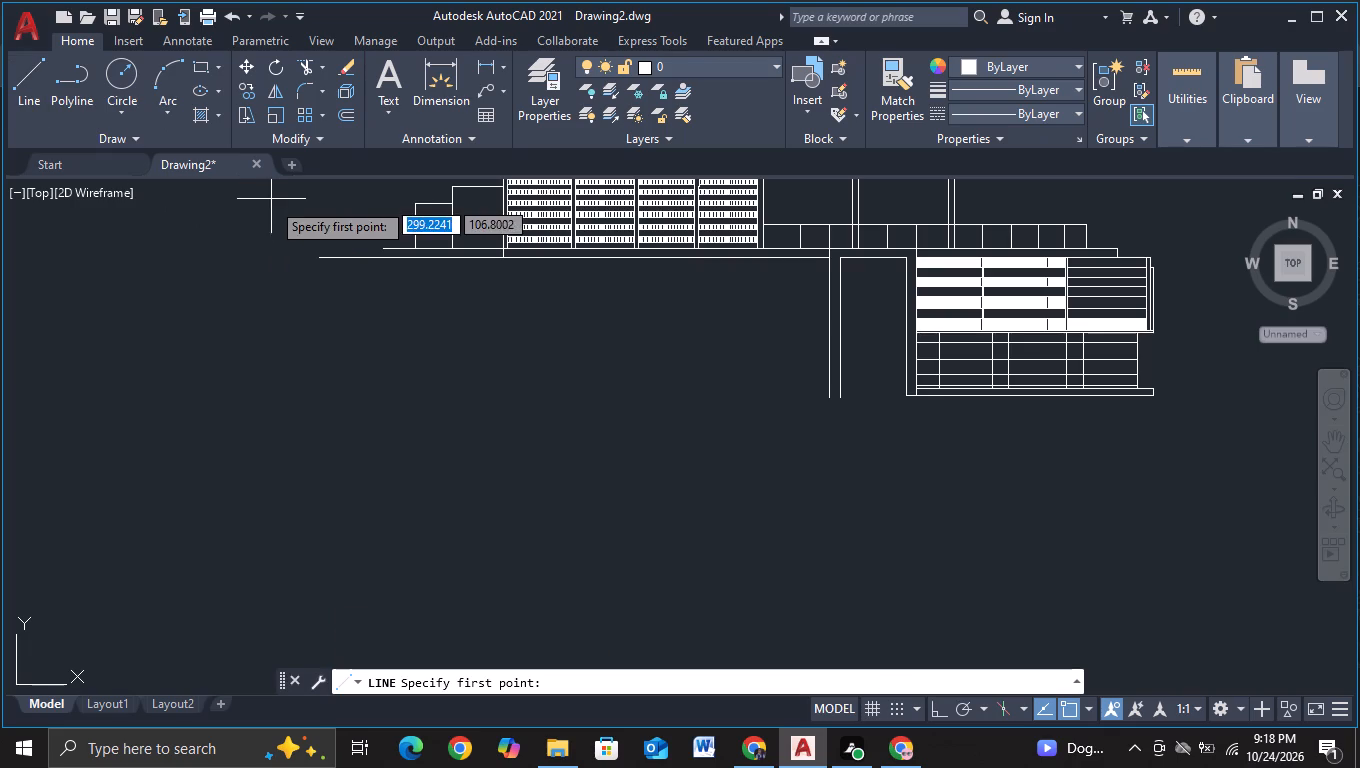
{"action": "middle_click_drag", "start_coordinate": [289, 223], "coordinate": [299, 330]}
{"action": "scroll", "coordinate": [300, 334], "scroll_direction": "up", "scroll_amount": 2}
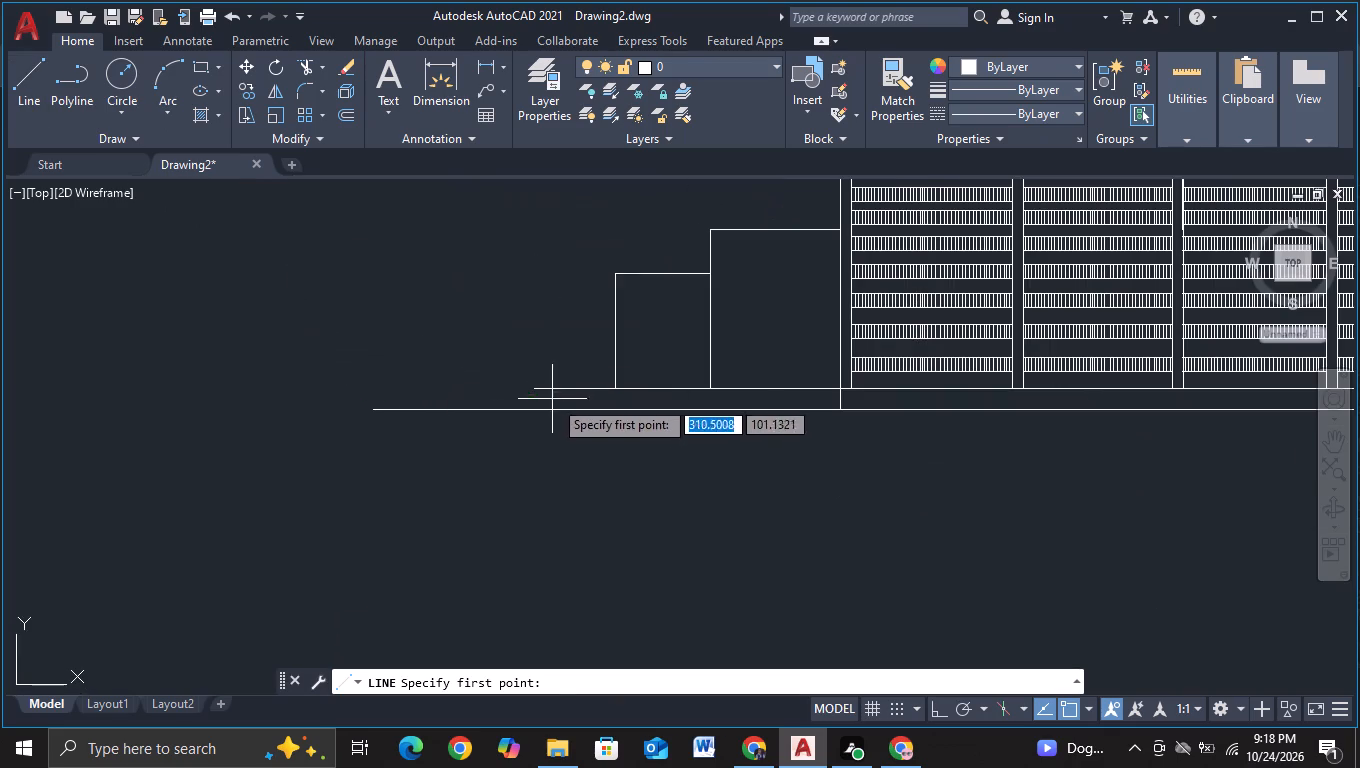
{"action": "left_click", "coordinate": [540, 393]}
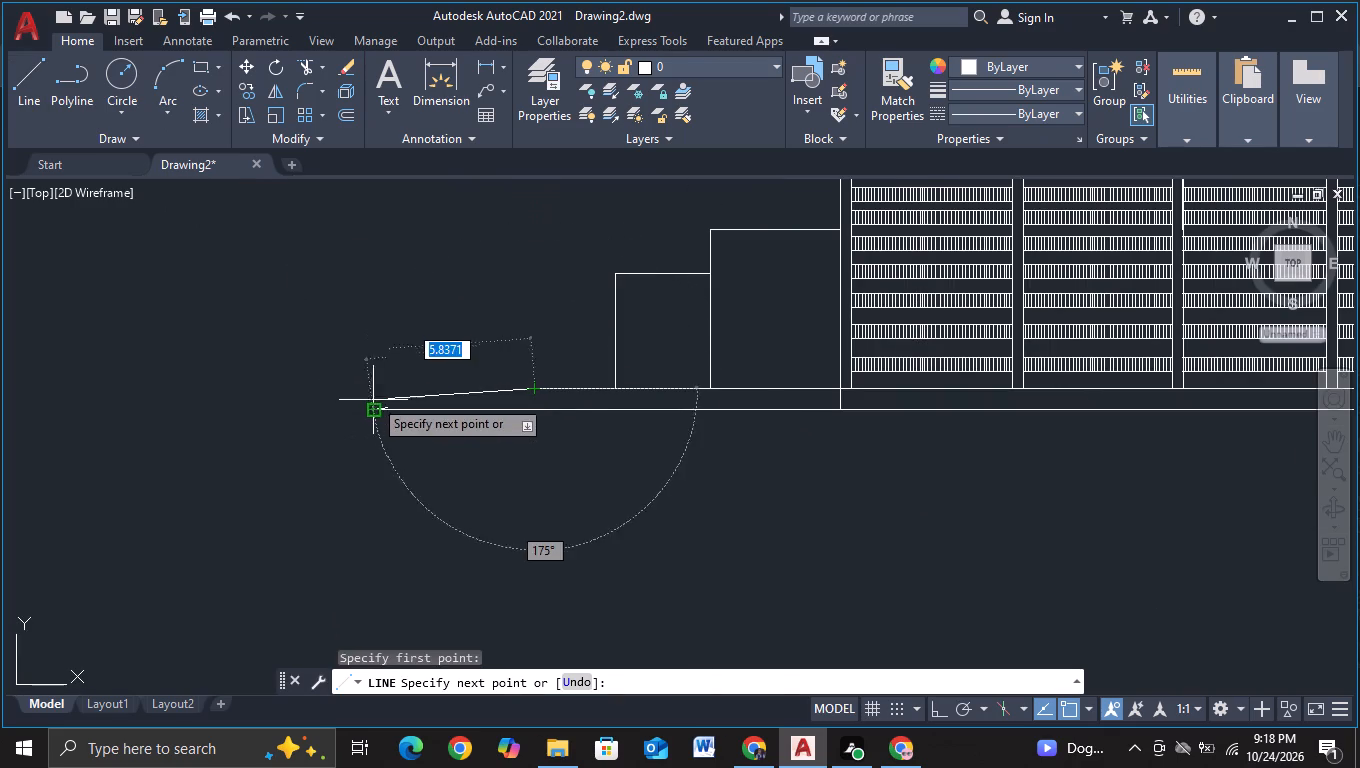
{"action": "left_click", "coordinate": [371, 388]}
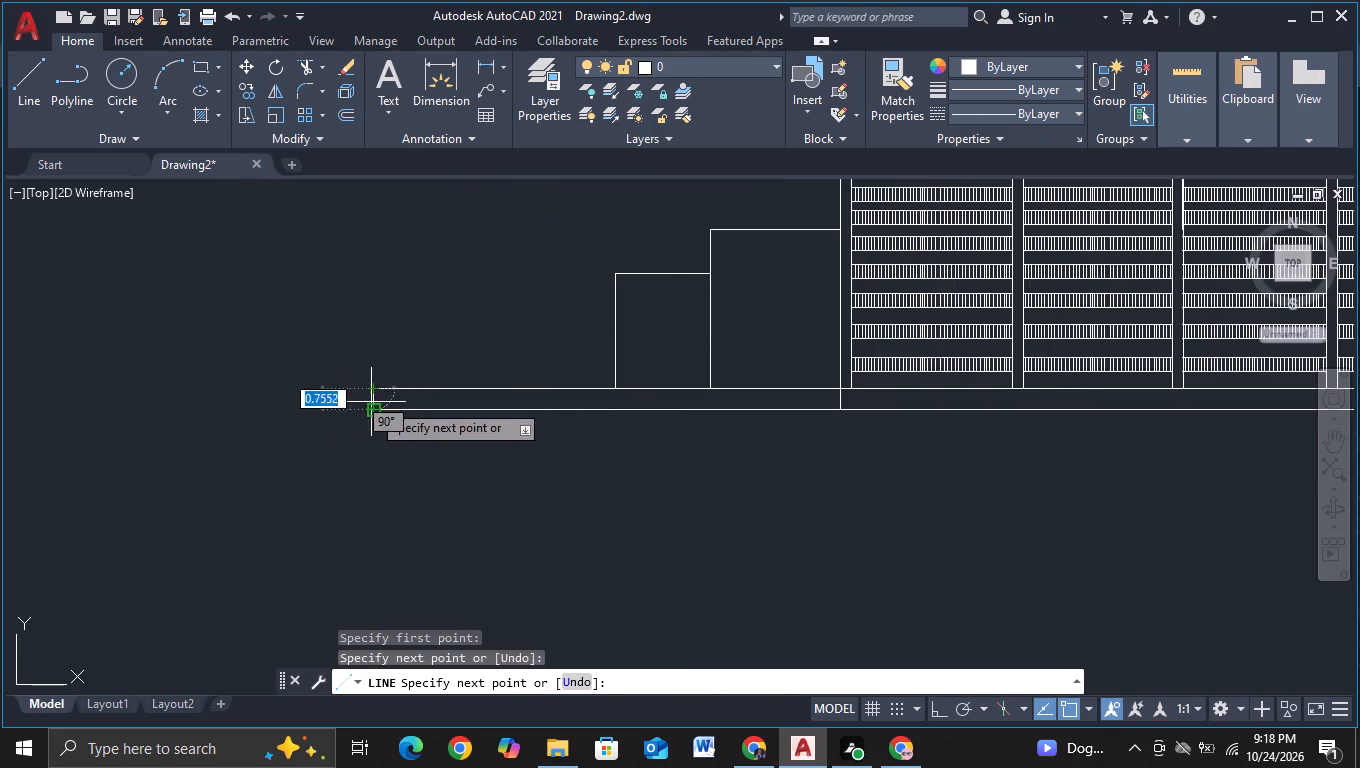
{"action": "left_click", "coordinate": [371, 402]}
{"action": "key", "text": "Escape"}
Copy the railing's top line and three of its posts about 53 units horizontally to the stepped-block side, with ortho on.
{"action": "scroll", "coordinate": [429, 496], "scroll_direction": "down", "scroll_amount": 1}
{"action": "middle_click_drag", "start_coordinate": [592, 554], "coordinate": [187, 453]}
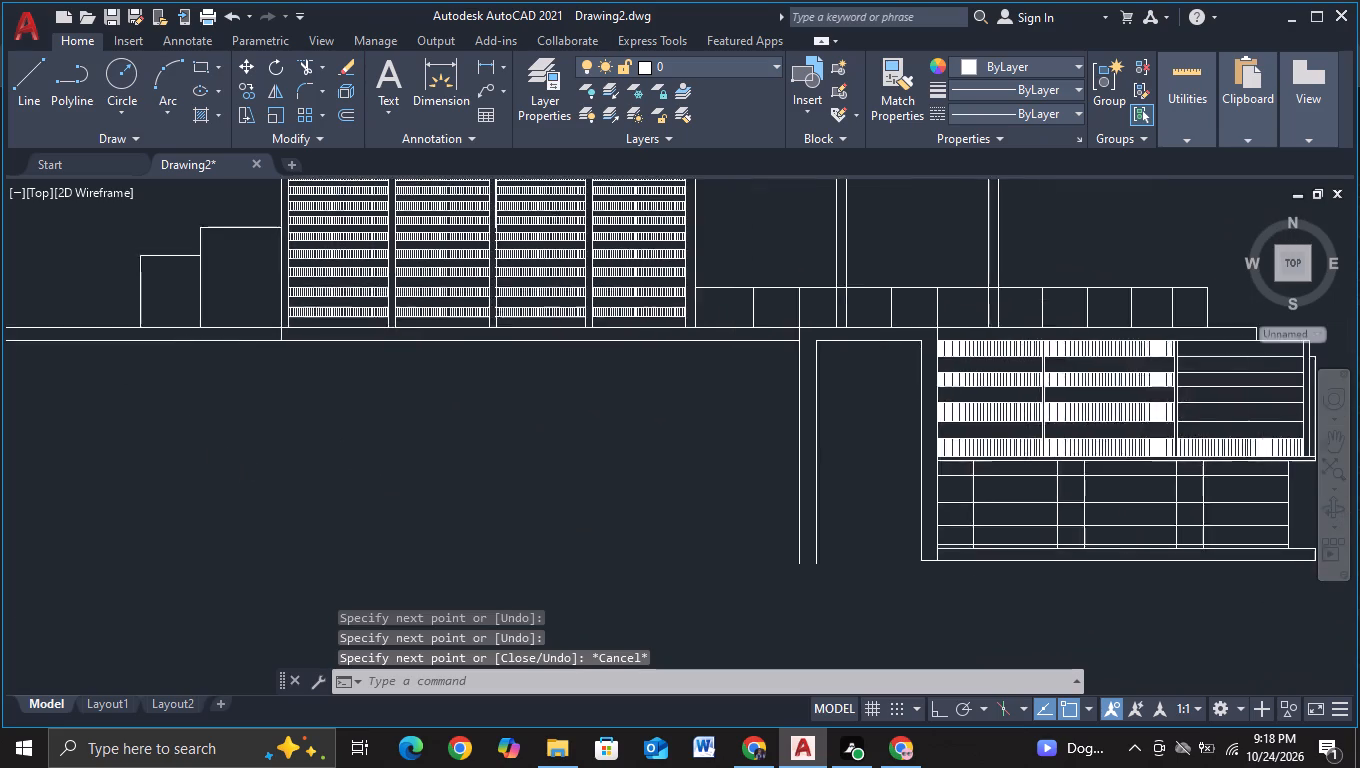
{"action": "scroll", "coordinate": [251, 453], "scroll_direction": "down", "scroll_amount": 1}
{"action": "middle_click_drag", "start_coordinate": [547, 448], "coordinate": [431, 520]}
{"action": "scroll", "coordinate": [431, 493], "scroll_direction": "up", "scroll_amount": 2}
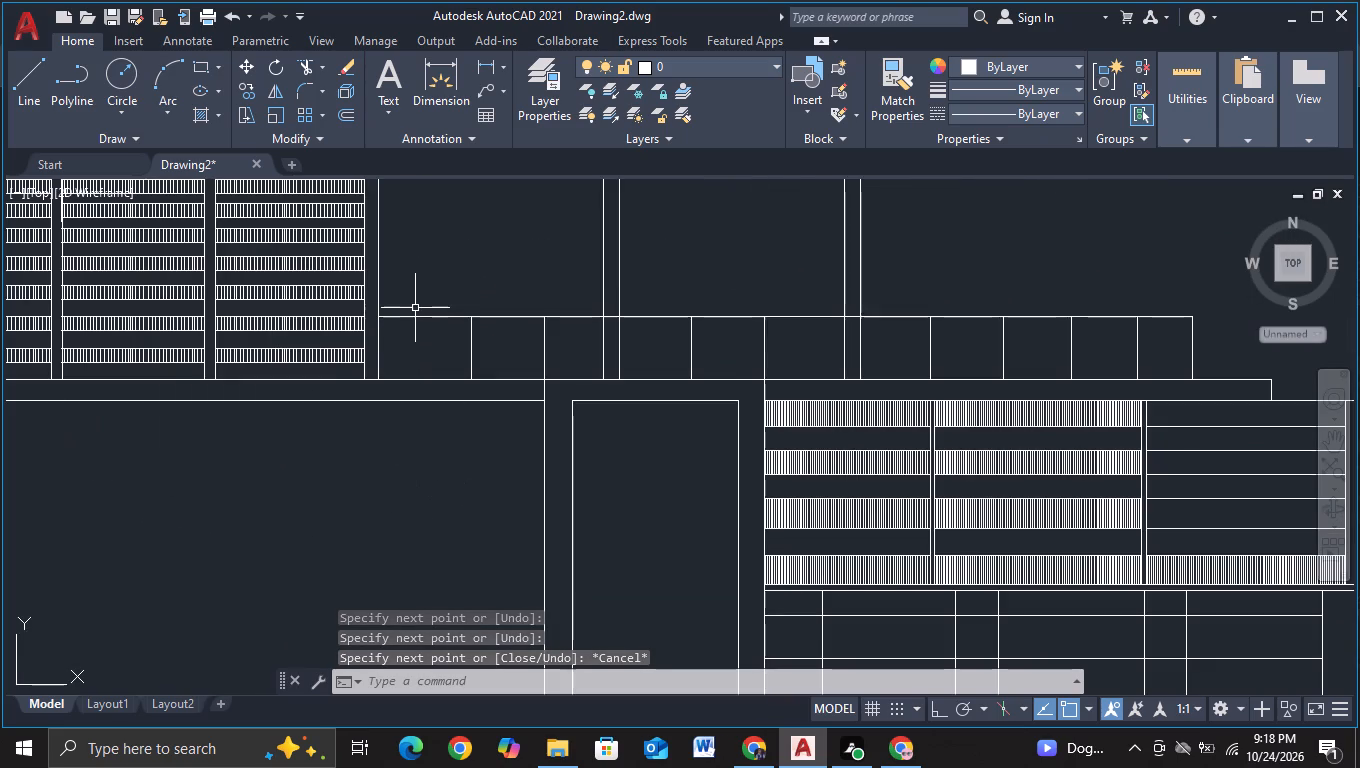
{"action": "left_click_drag", "start_coordinate": [415, 308], "coordinate": [532, 347]}
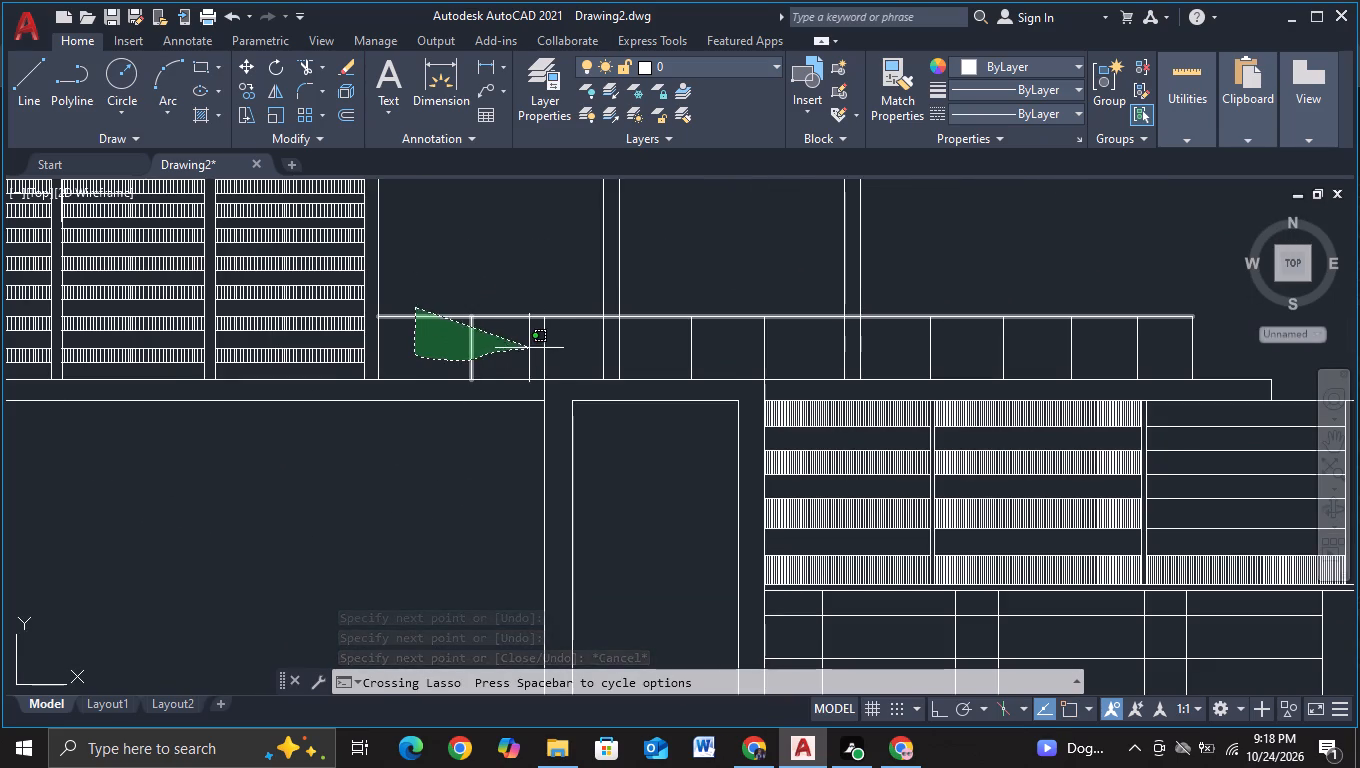
{"action": "left_click_drag", "start_coordinate": [532, 347], "coordinate": [571, 343]}
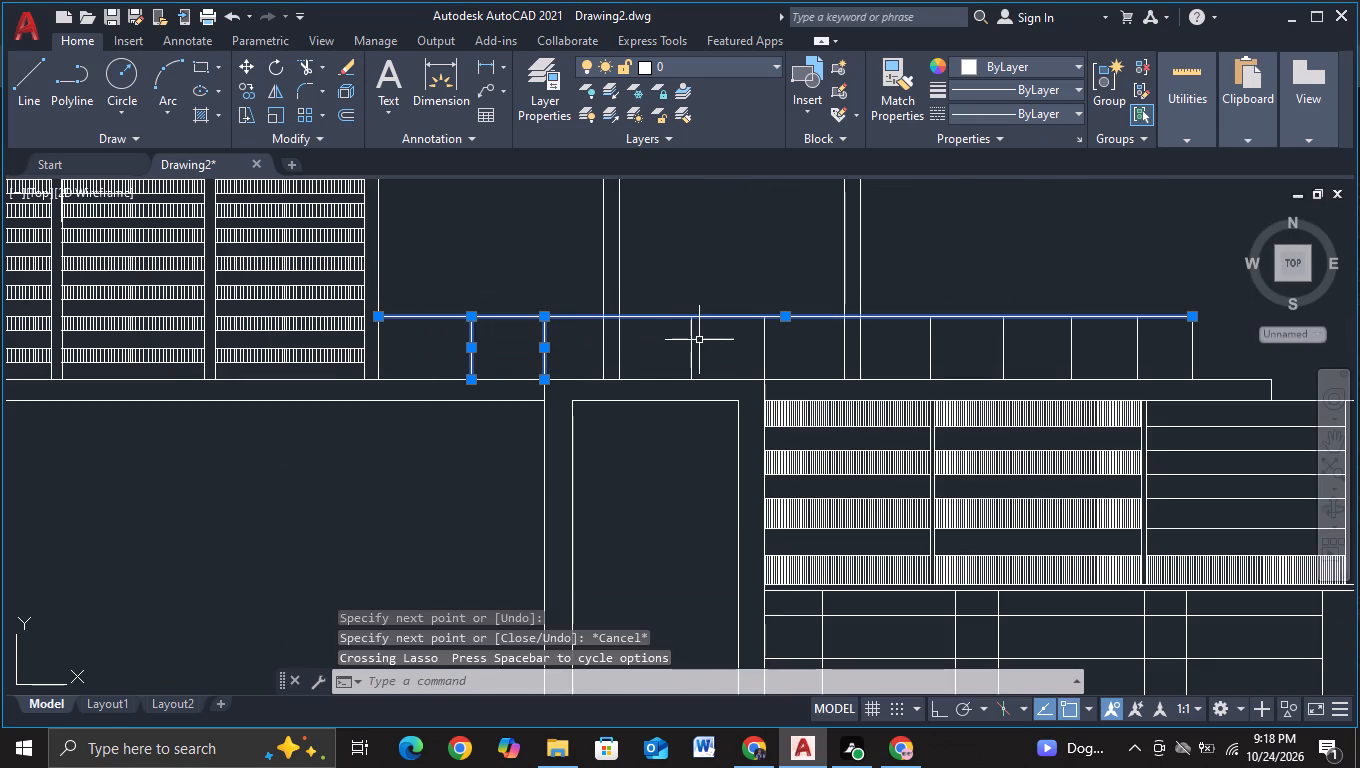
{"action": "left_click_drag", "start_coordinate": [699, 340], "coordinate": [646, 344]}
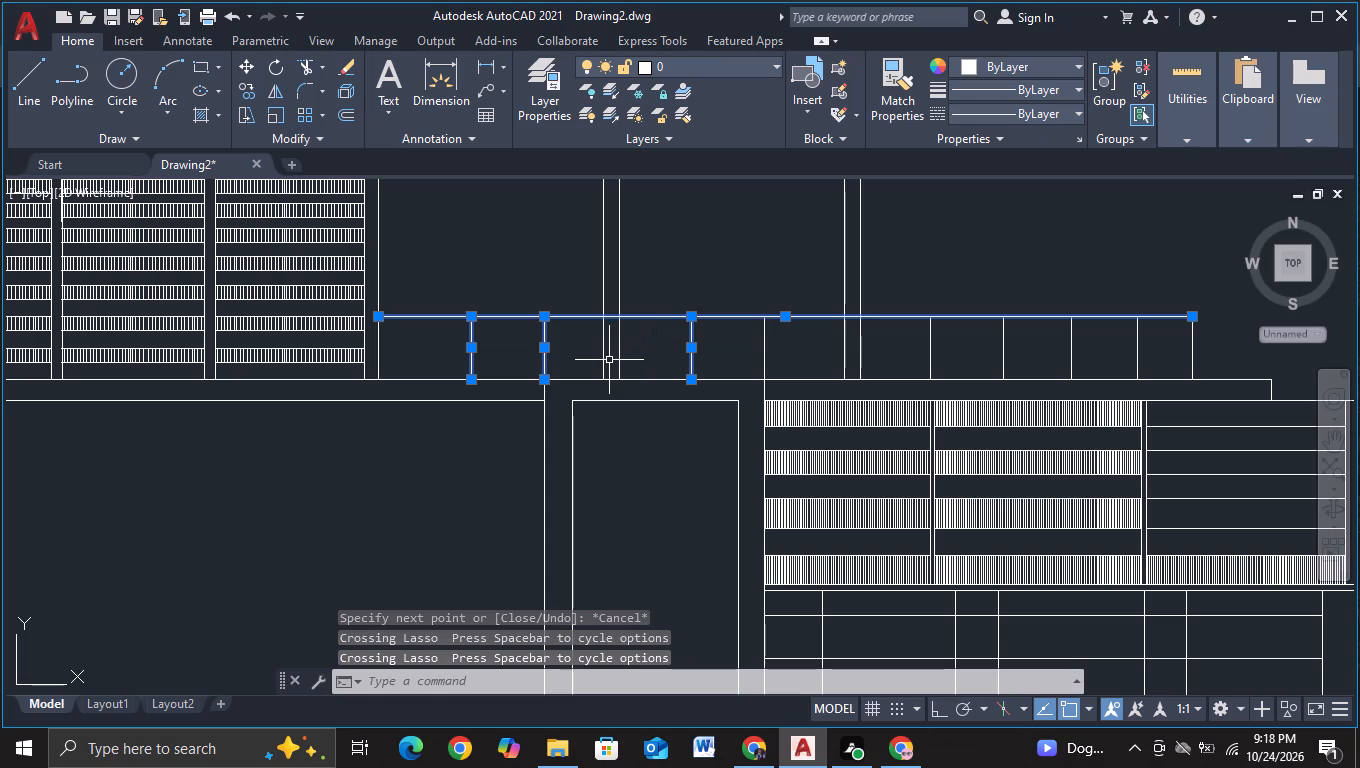
{"action": "key", "text": "c"}
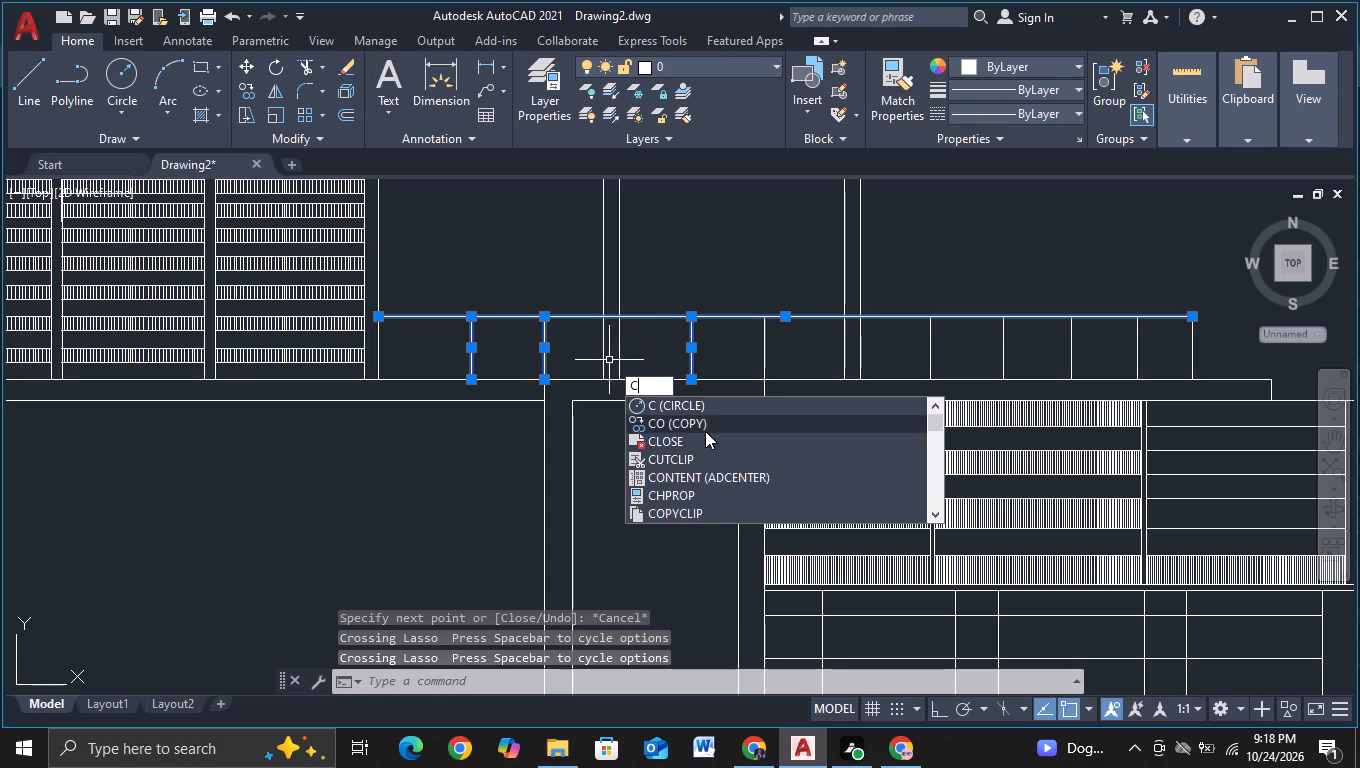
{"action": "left_click", "coordinate": [705, 426]}
{"action": "left_click", "coordinate": [426, 439]}
{"action": "middle_click_drag", "start_coordinate": [149, 456], "coordinate": [862, 495]}
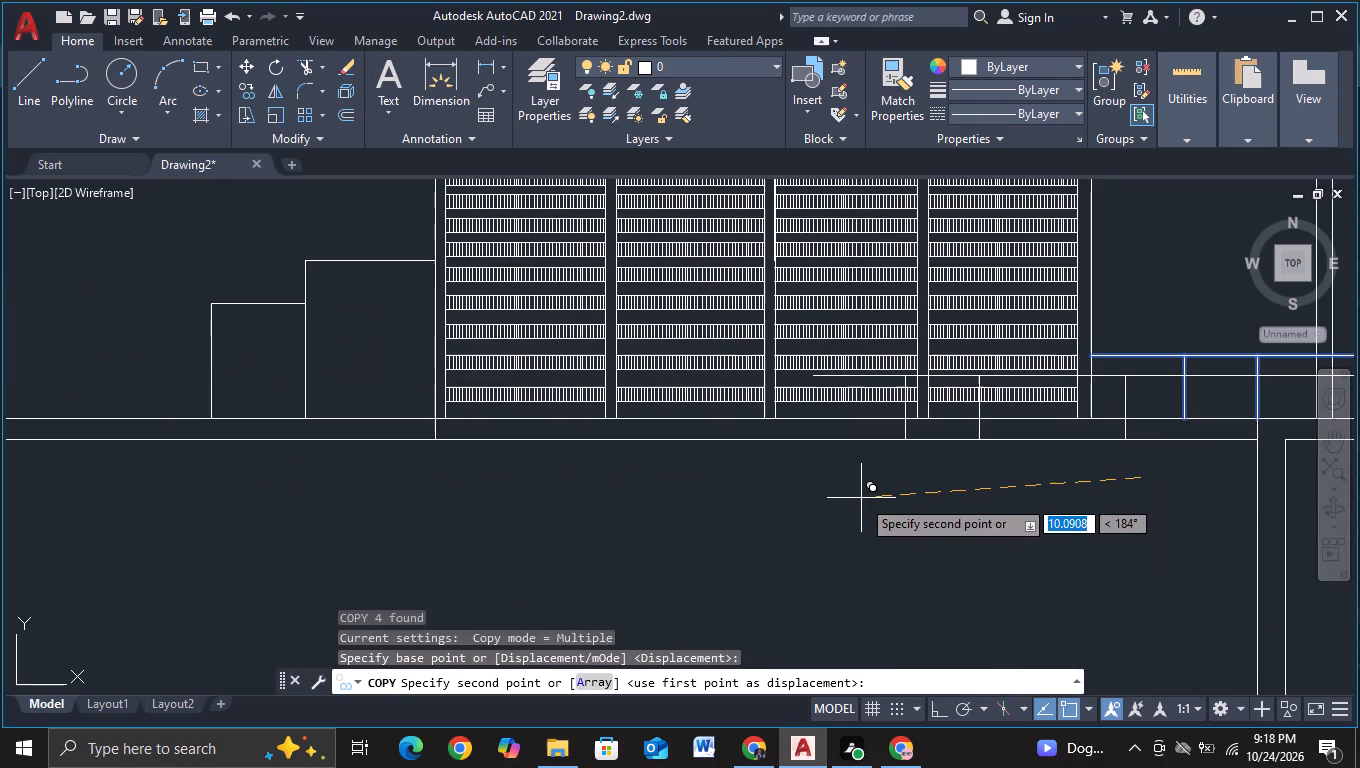
{"action": "key", "text": "F8"}
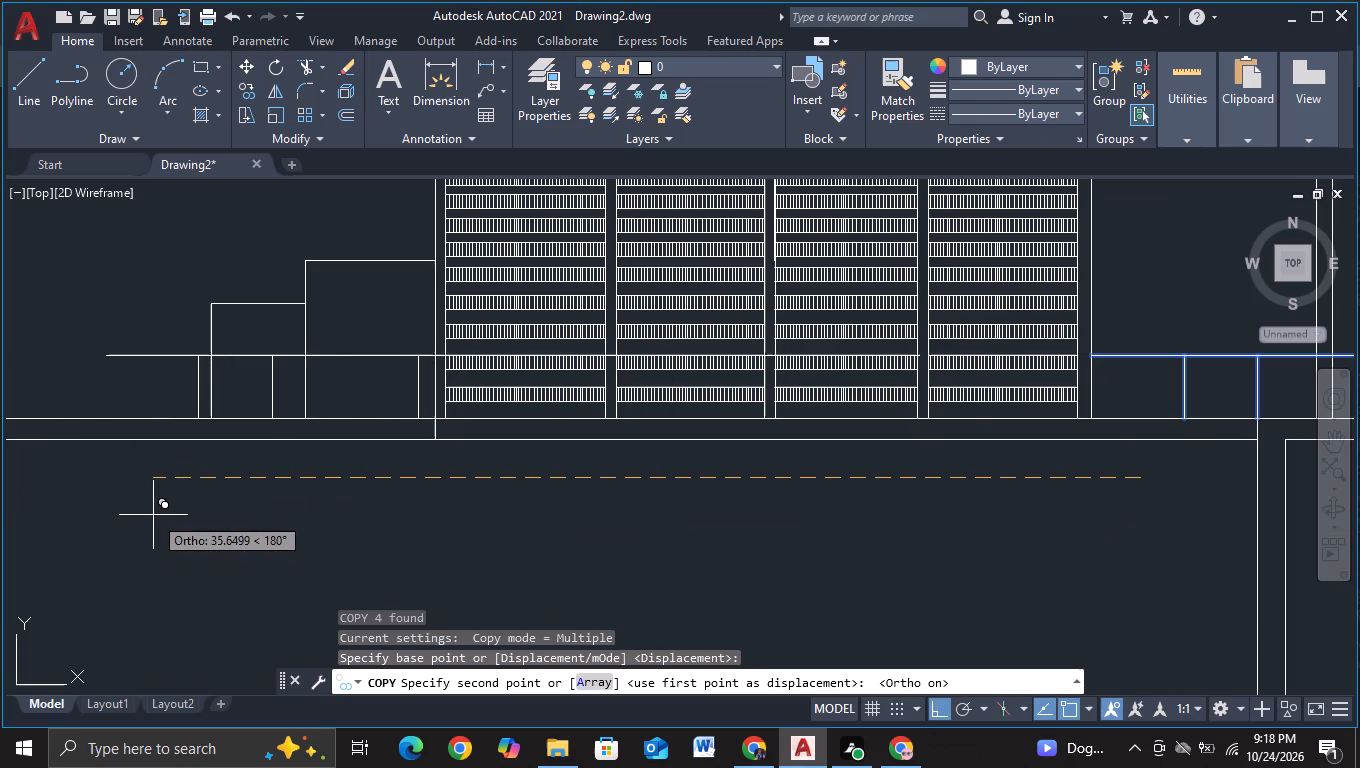
{"action": "middle_click_drag", "start_coordinate": [153, 515], "coordinate": [598, 585]}
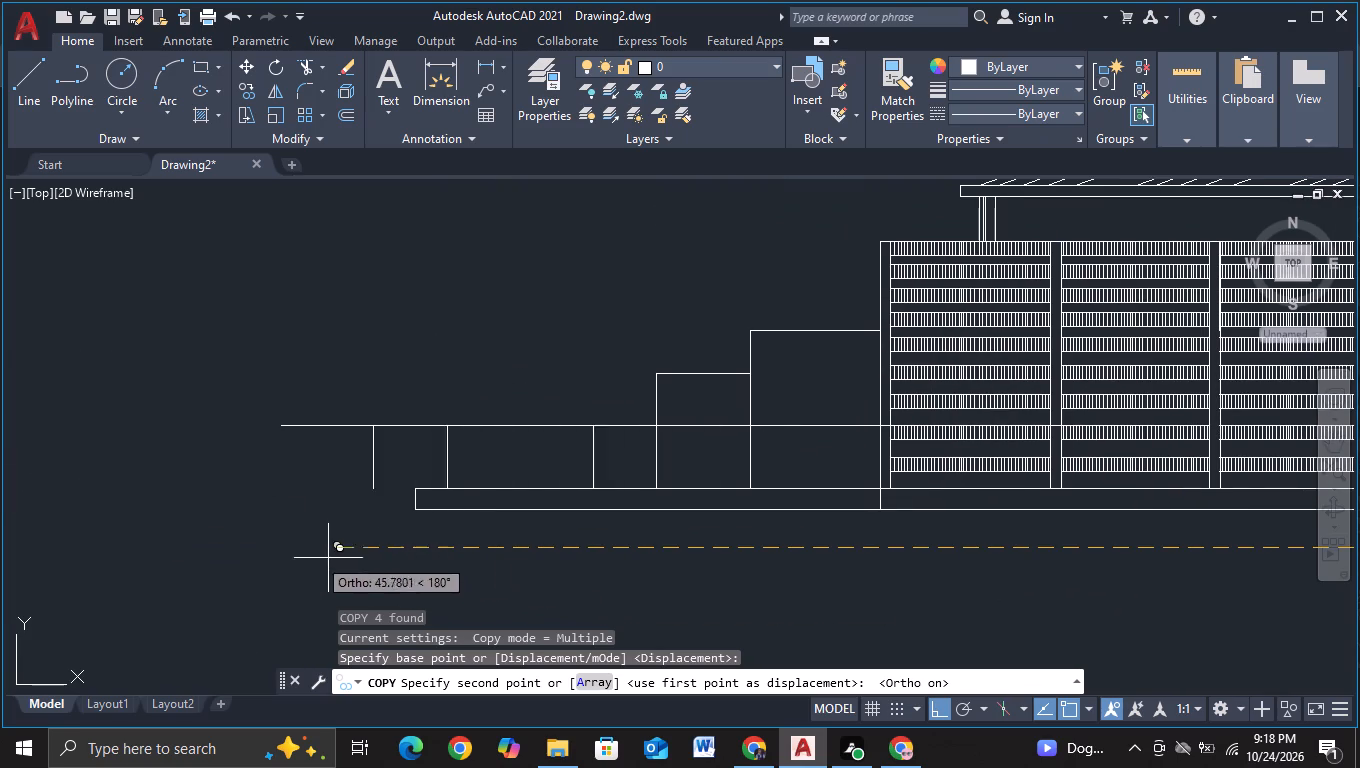
{"action": "left_click", "coordinate": [118, 521]}
{"action": "key", "text": "Escape"}
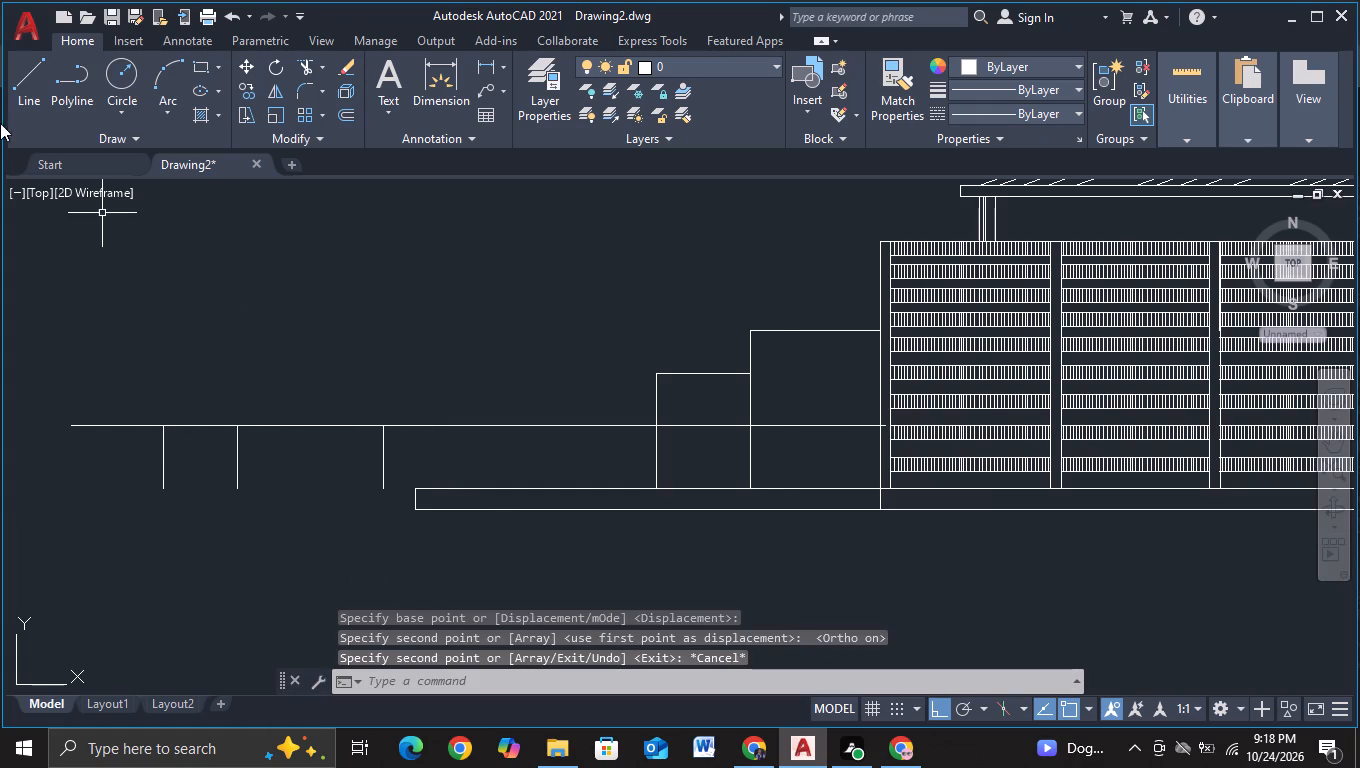
Draw a vertical line from the extended slab's upper outer corner up past the copied railing's top line.
{"action": "left_click", "coordinate": [20, 103]}
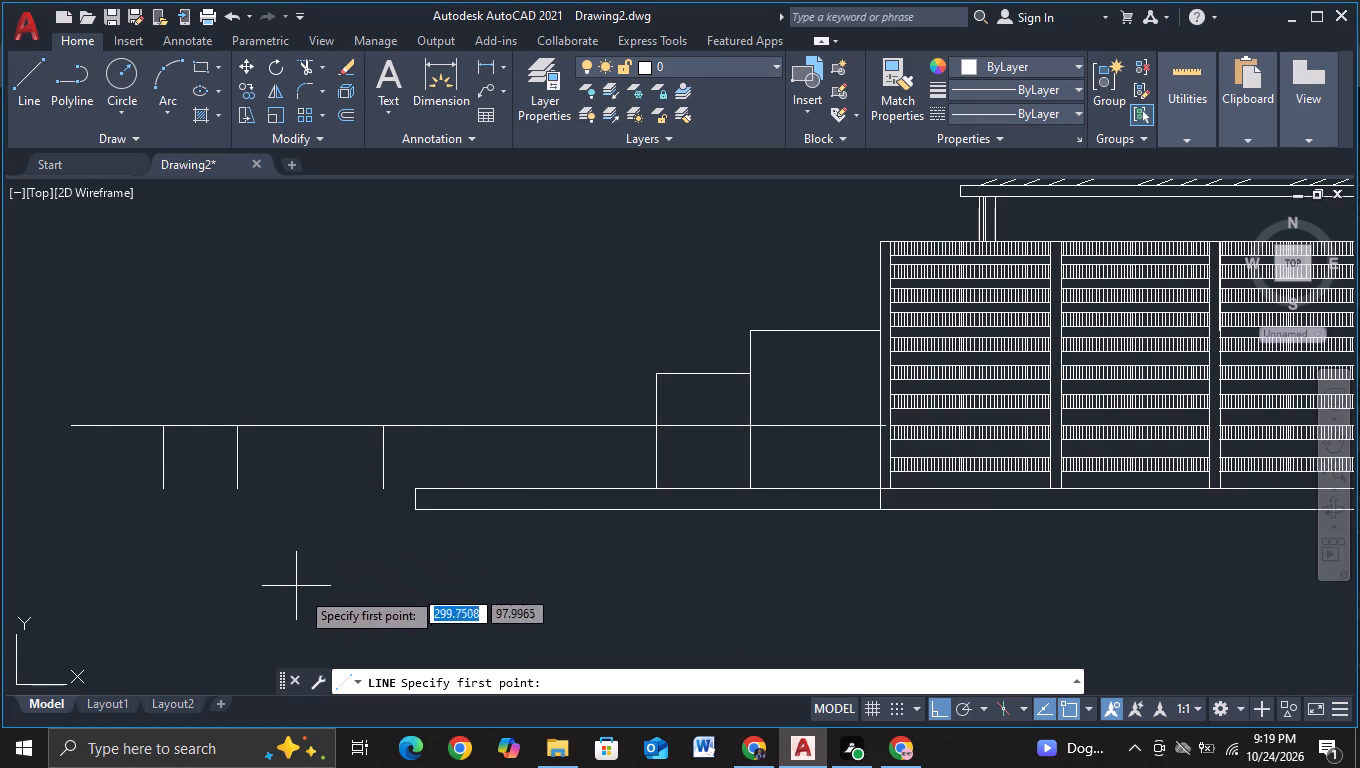
{"action": "left_click", "coordinate": [415, 486]}
{"action": "left_click", "coordinate": [413, 349]}
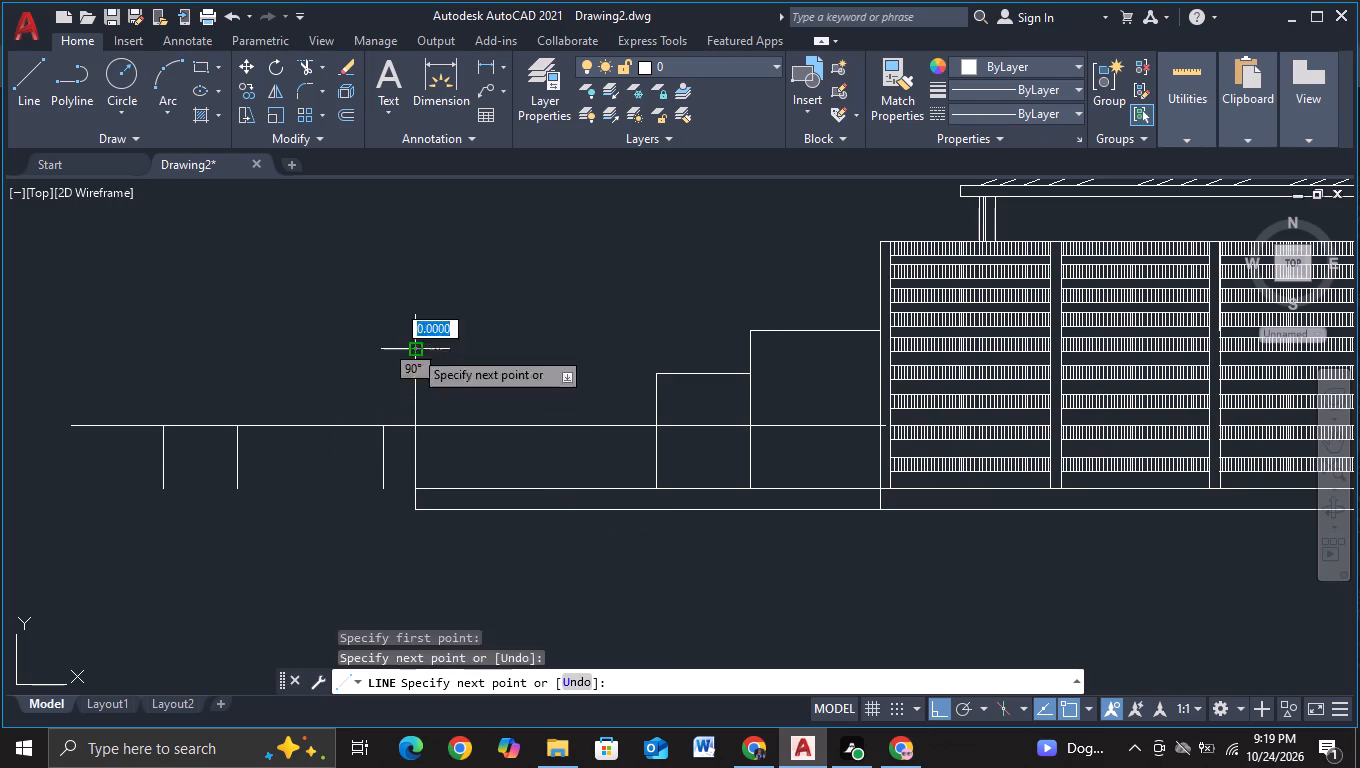
{"action": "key", "text": "Escape"}
Trim away the copied railing line and posts beyond the slab-end vertical line, plus the line's short overhang into the slatted block.
{"action": "left_click", "coordinate": [303, 74]}
{"action": "left_click_drag", "start_coordinate": [183, 399], "coordinate": [182, 416]}
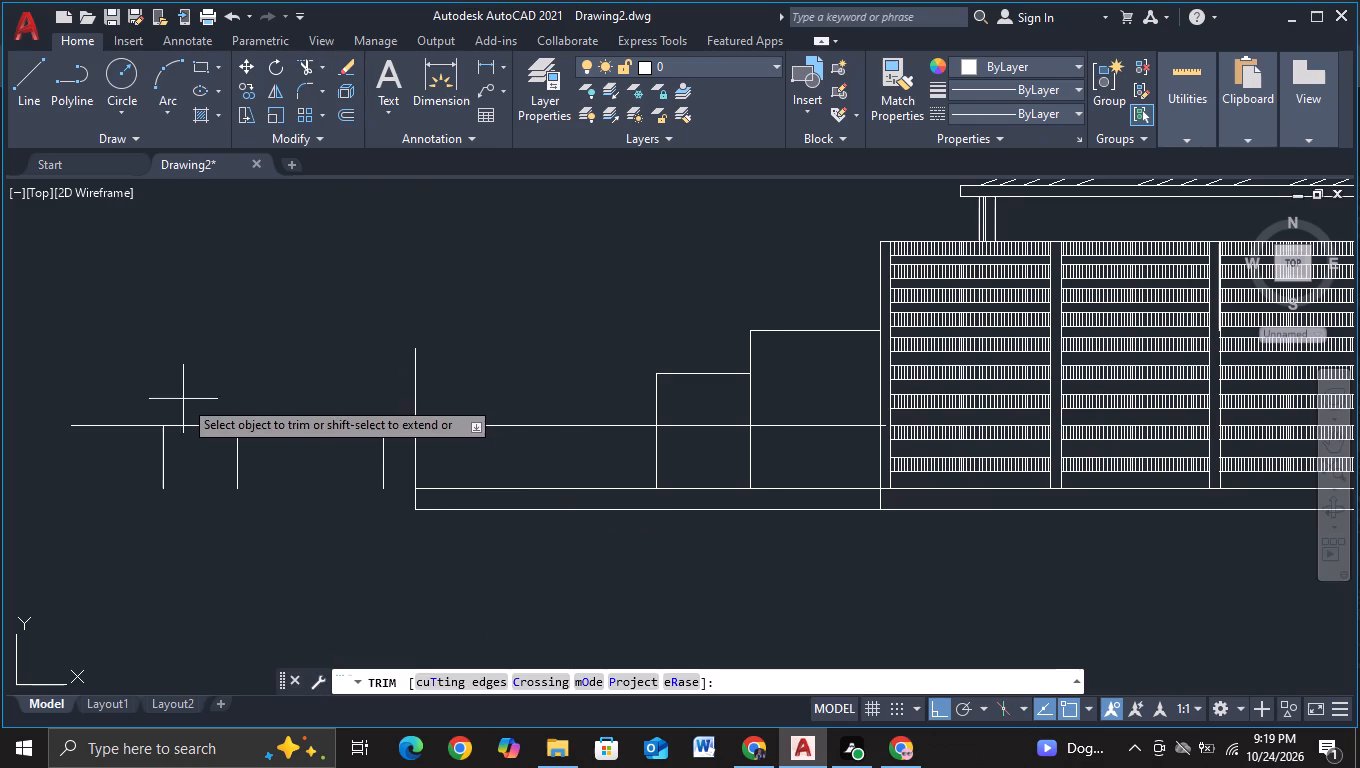
{"action": "left_click_drag", "start_coordinate": [182, 416], "coordinate": [171, 528]}
{"action": "left_click_drag", "start_coordinate": [114, 474], "coordinate": [148, 438]}
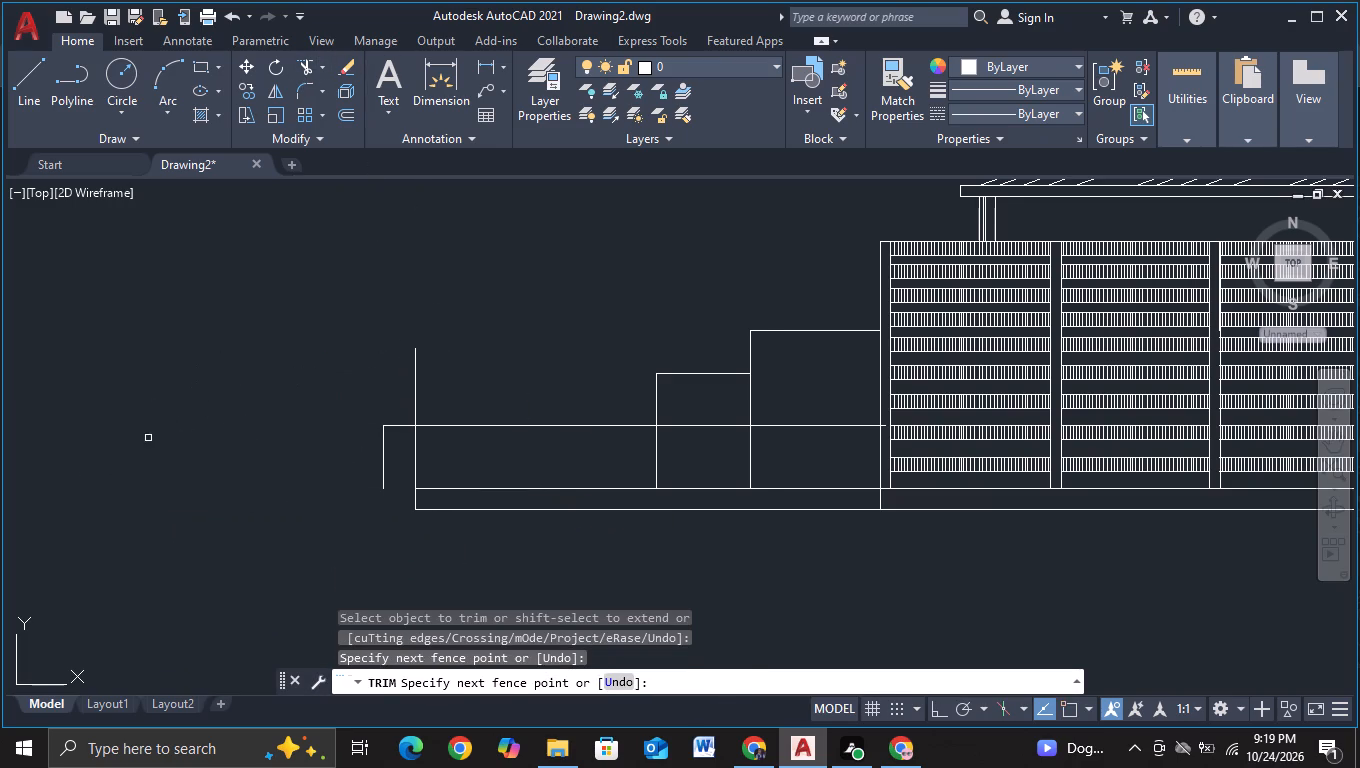
{"action": "left_click_drag", "start_coordinate": [378, 454], "coordinate": [390, 398]}
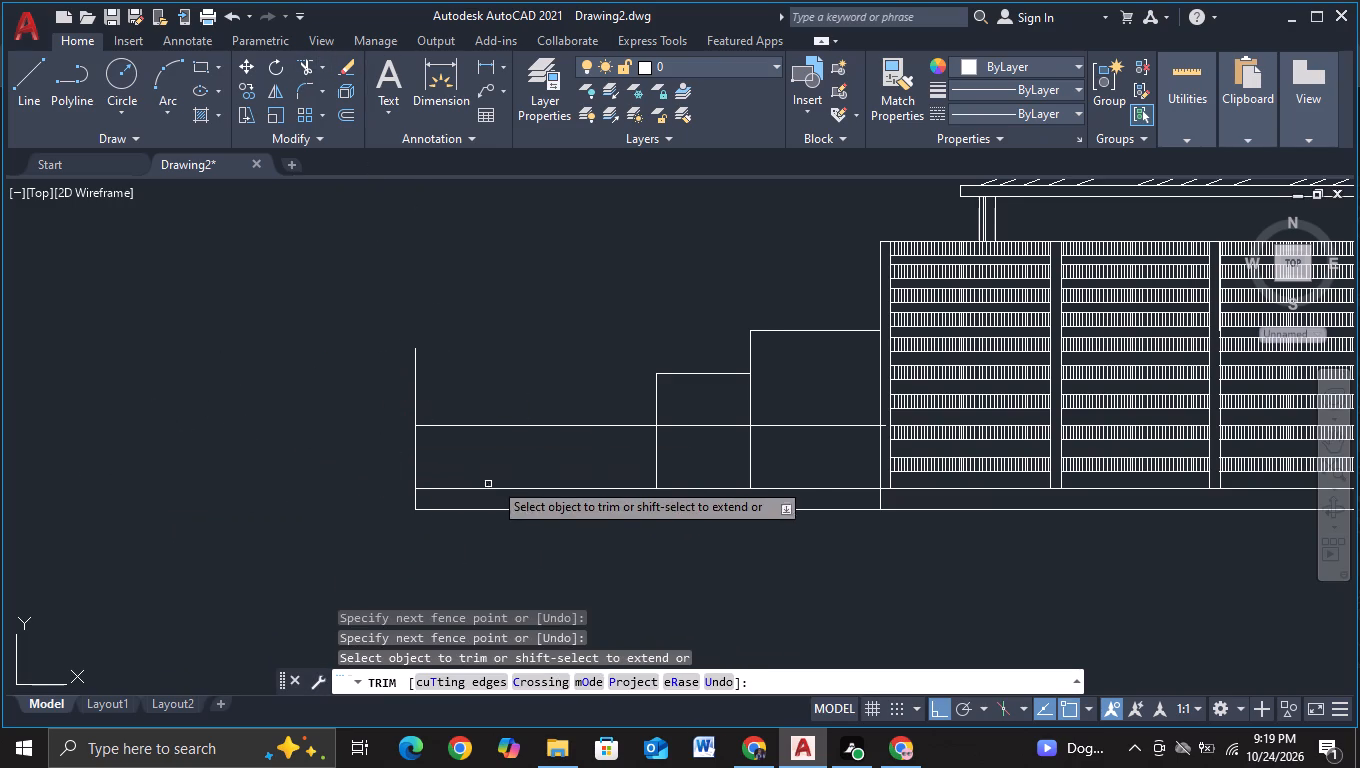
{"action": "middle_click_drag", "start_coordinate": [514, 461], "coordinate": [49, 485]}
{"action": "scroll", "coordinate": [215, 483], "scroll_direction": "up", "scroll_amount": 2}
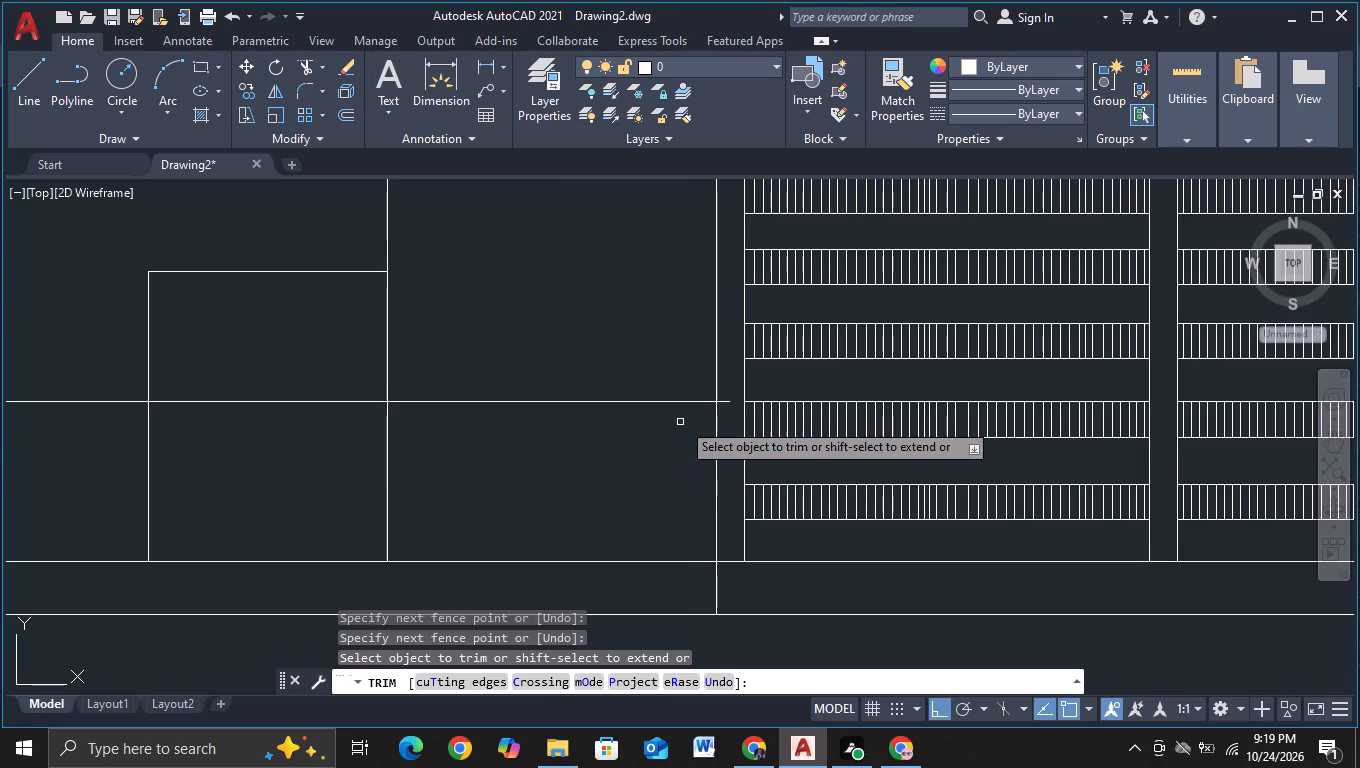
{"action": "left_click", "coordinate": [722, 402]}
{"action": "key", "text": "Escape"}
Trim the slab-end vertical line's excess above the copied railing's top line.
{"action": "scroll", "coordinate": [487, 484], "scroll_direction": "down", "scroll_amount": 2}
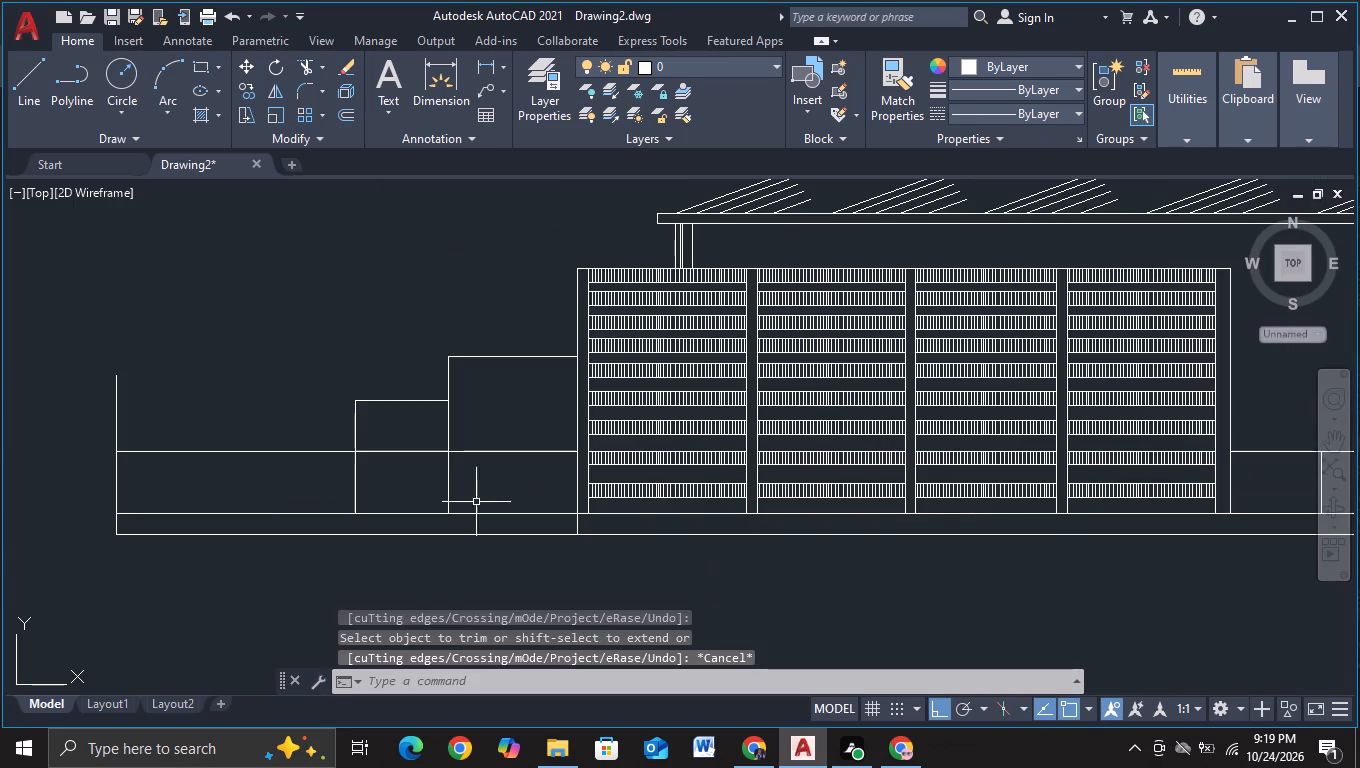
{"action": "middle_click_drag", "start_coordinate": [193, 482], "coordinate": [318, 457]}
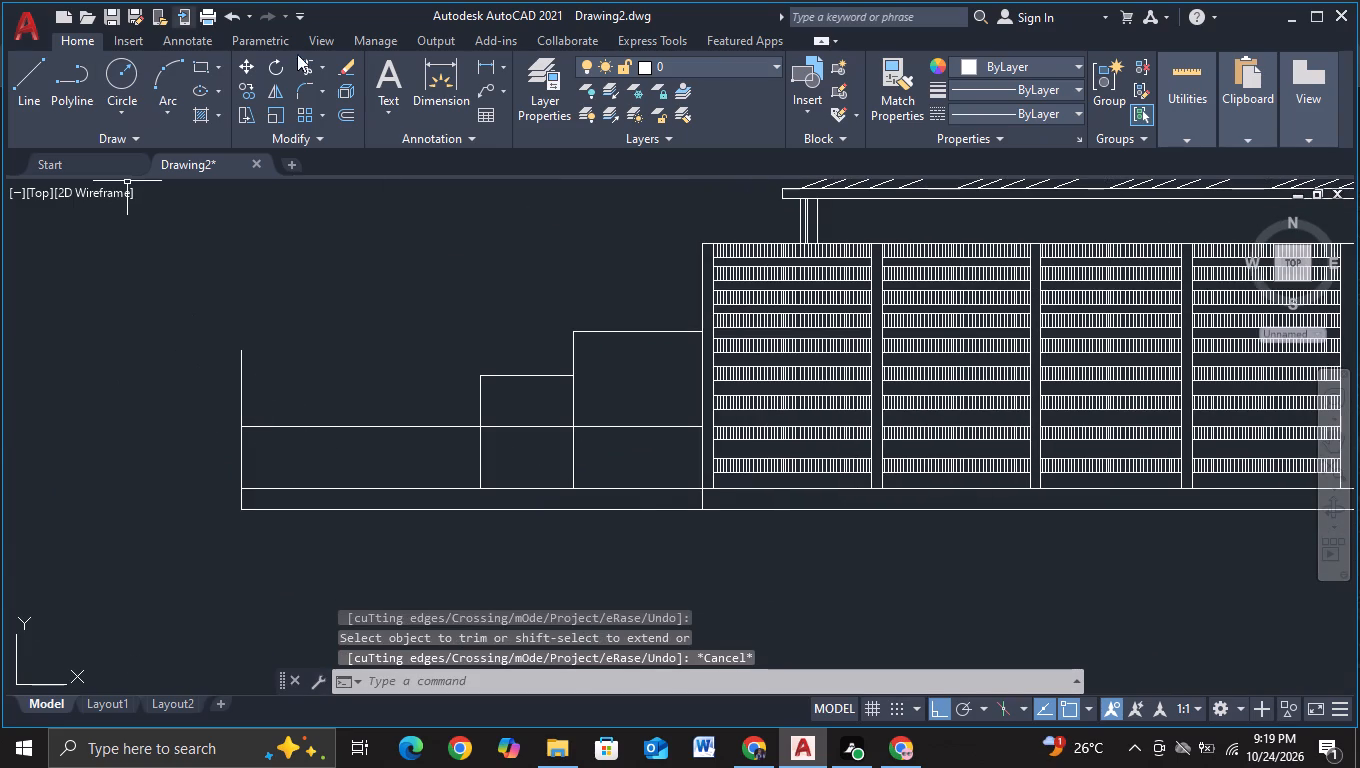
{"action": "left_click", "coordinate": [308, 68]}
{"action": "left_click_drag", "start_coordinate": [167, 394], "coordinate": [323, 361]}
{"action": "key", "text": "Escape"}
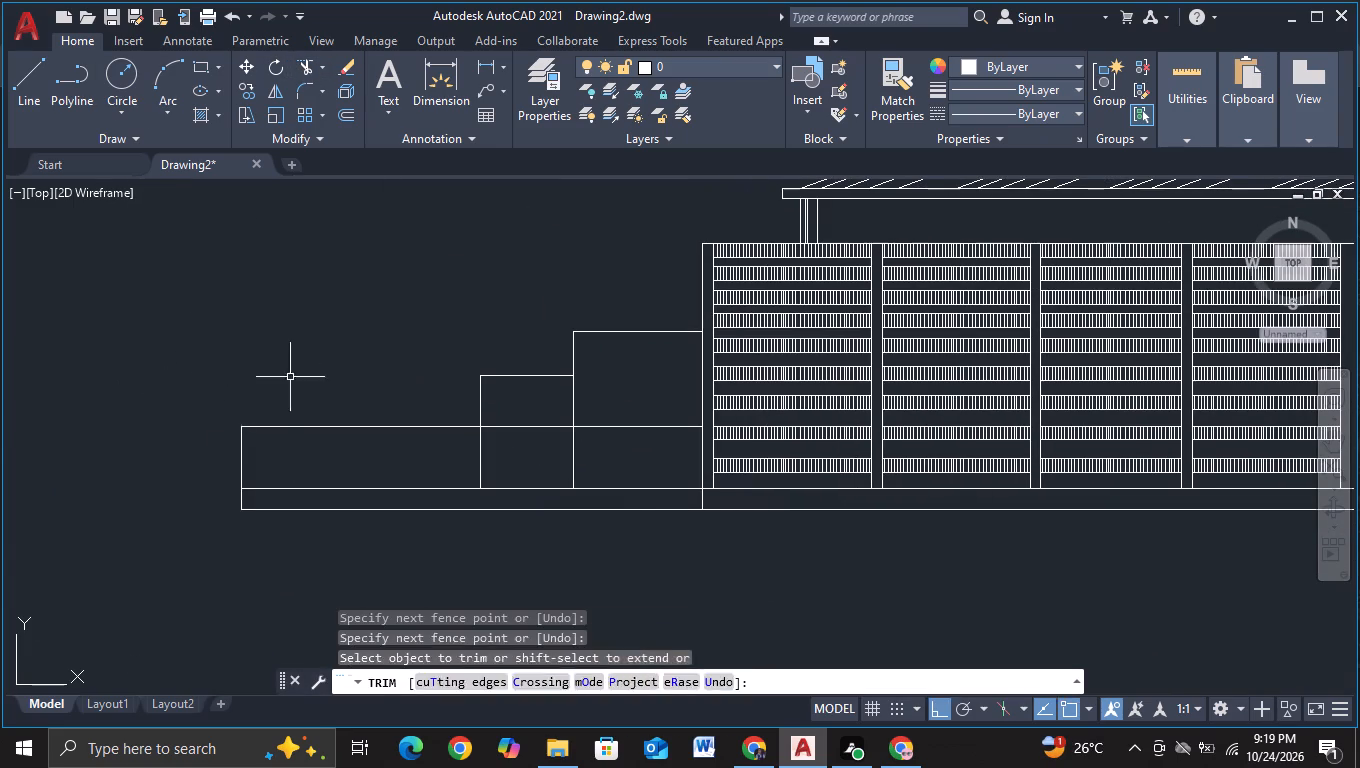
Copy the railing's outer end post horizontally four times along the extended railing, the first about 2.8 units in, the third about 10.6.
{"action": "left_click", "coordinate": [239, 444]}
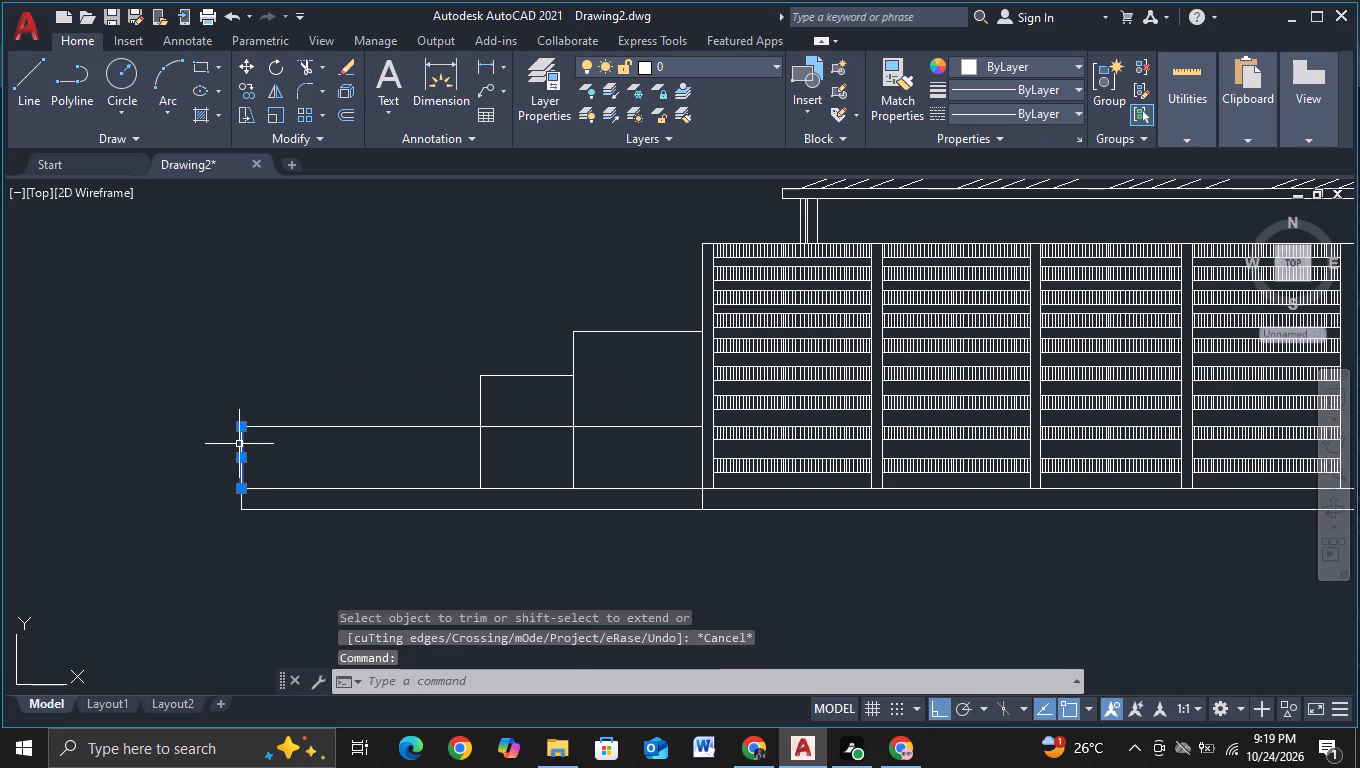
{"action": "key", "text": "c"}
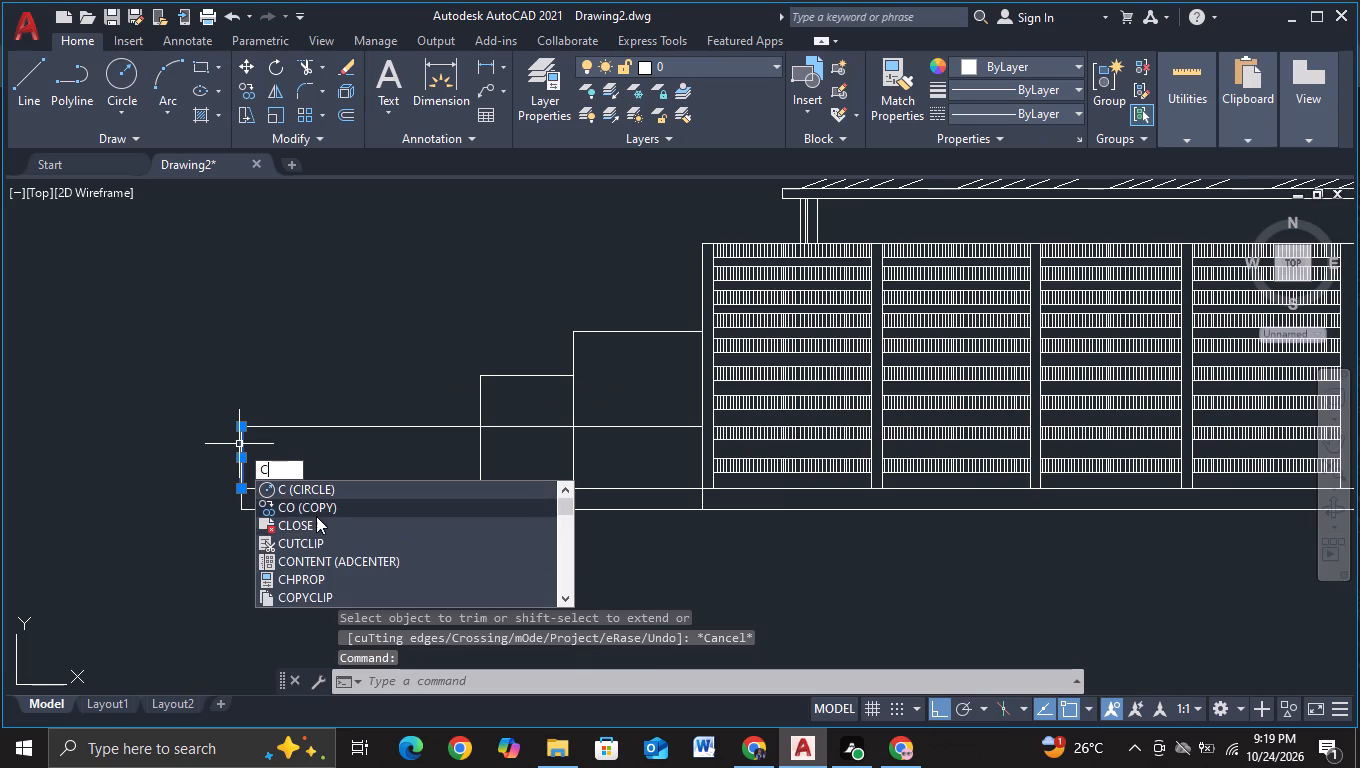
{"action": "left_click", "coordinate": [316, 516]}
{"action": "left_click", "coordinate": [278, 561]}
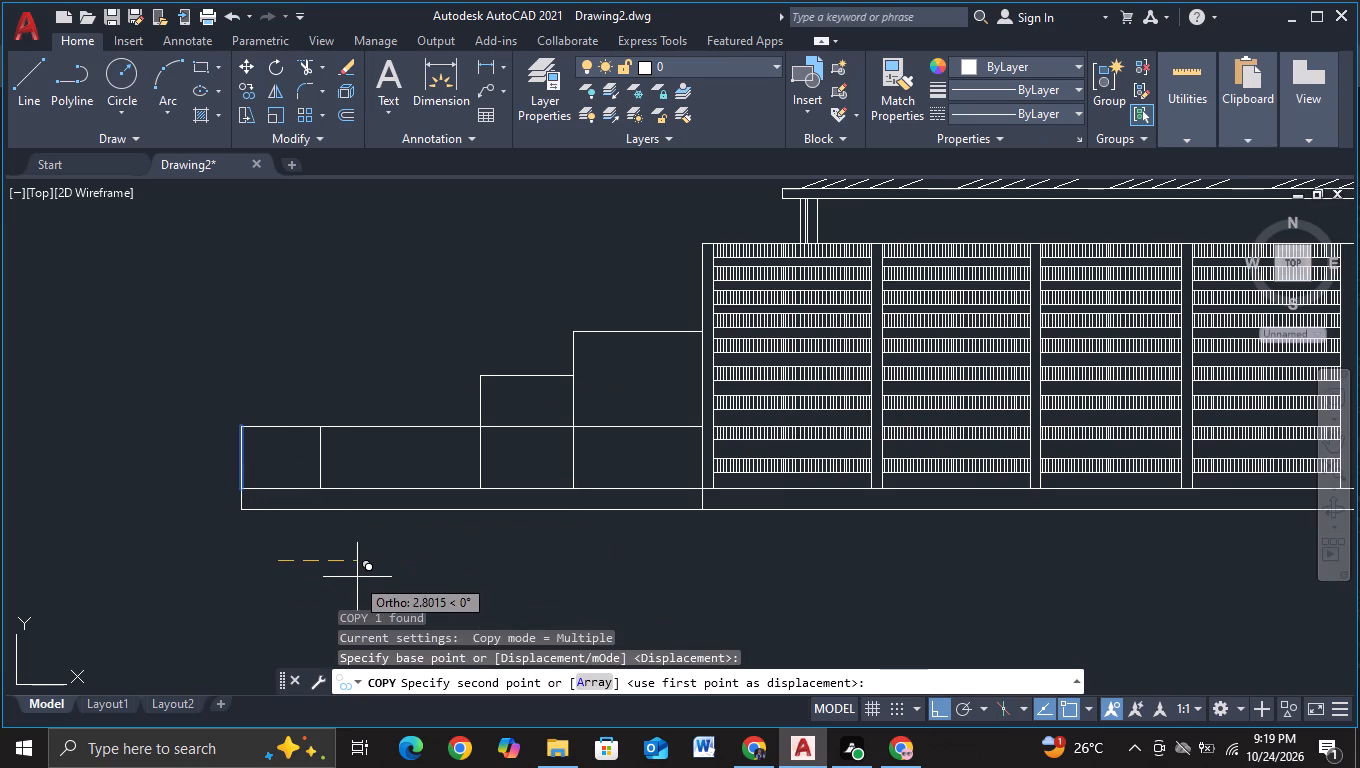
{"action": "left_click", "coordinate": [358, 577]}
{"action": "left_click", "coordinate": [449, 578]}
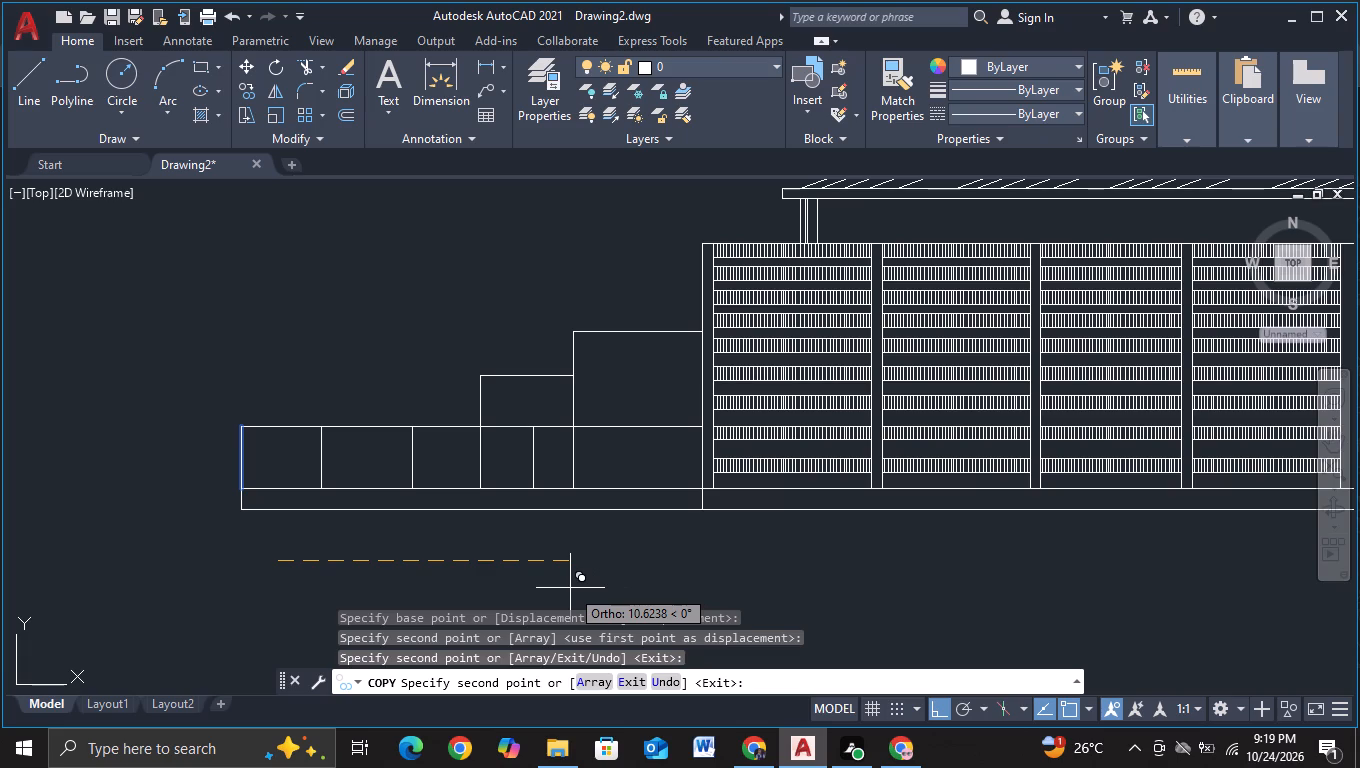
{"action": "left_click", "coordinate": [570, 588]}
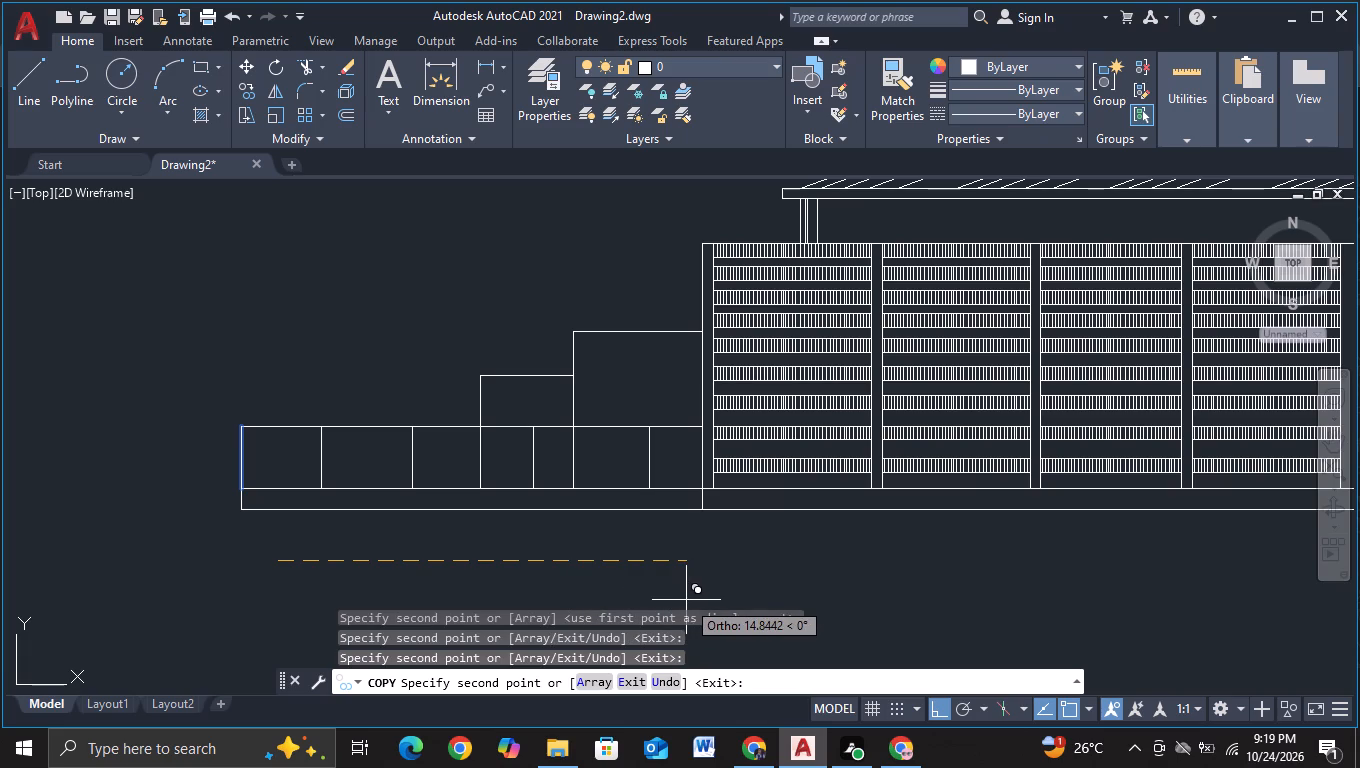
{"action": "left_click", "coordinate": [677, 600]}
{"action": "key", "text": "Escape"}
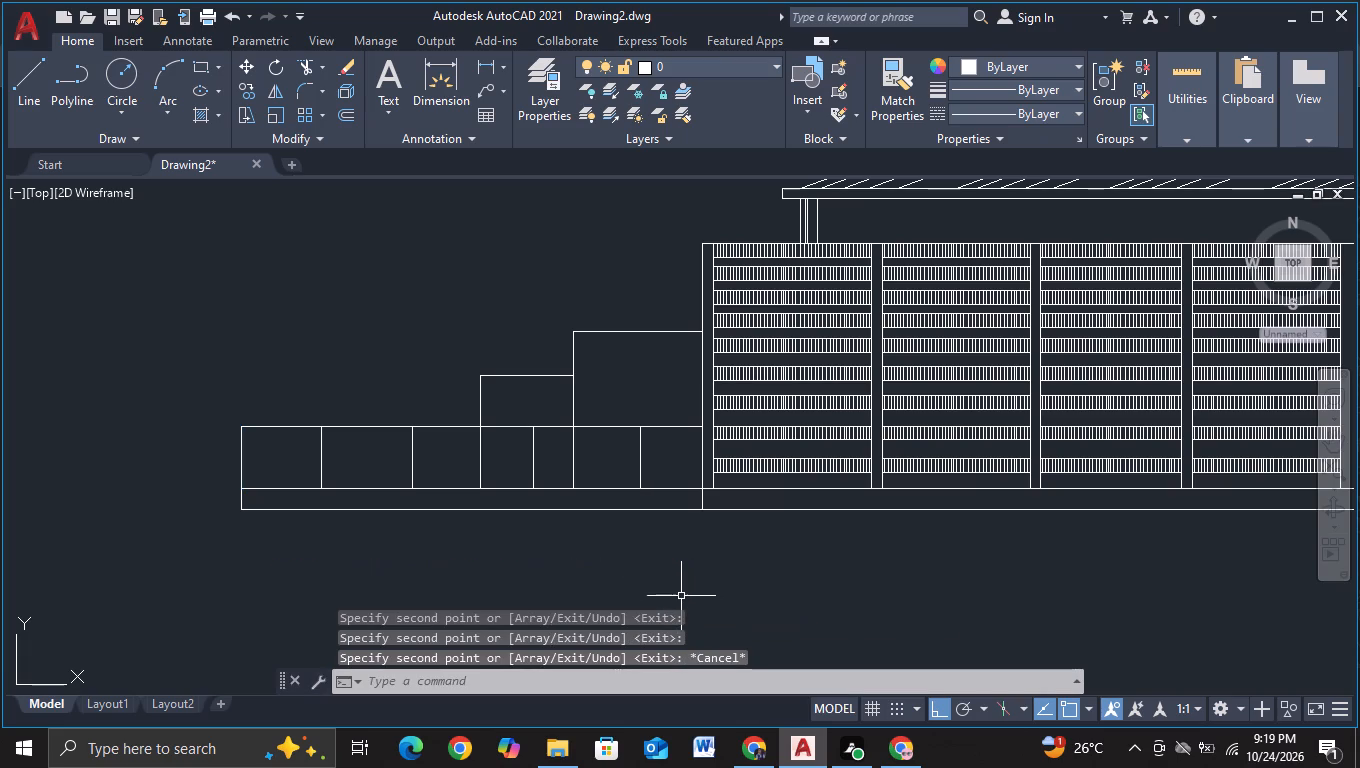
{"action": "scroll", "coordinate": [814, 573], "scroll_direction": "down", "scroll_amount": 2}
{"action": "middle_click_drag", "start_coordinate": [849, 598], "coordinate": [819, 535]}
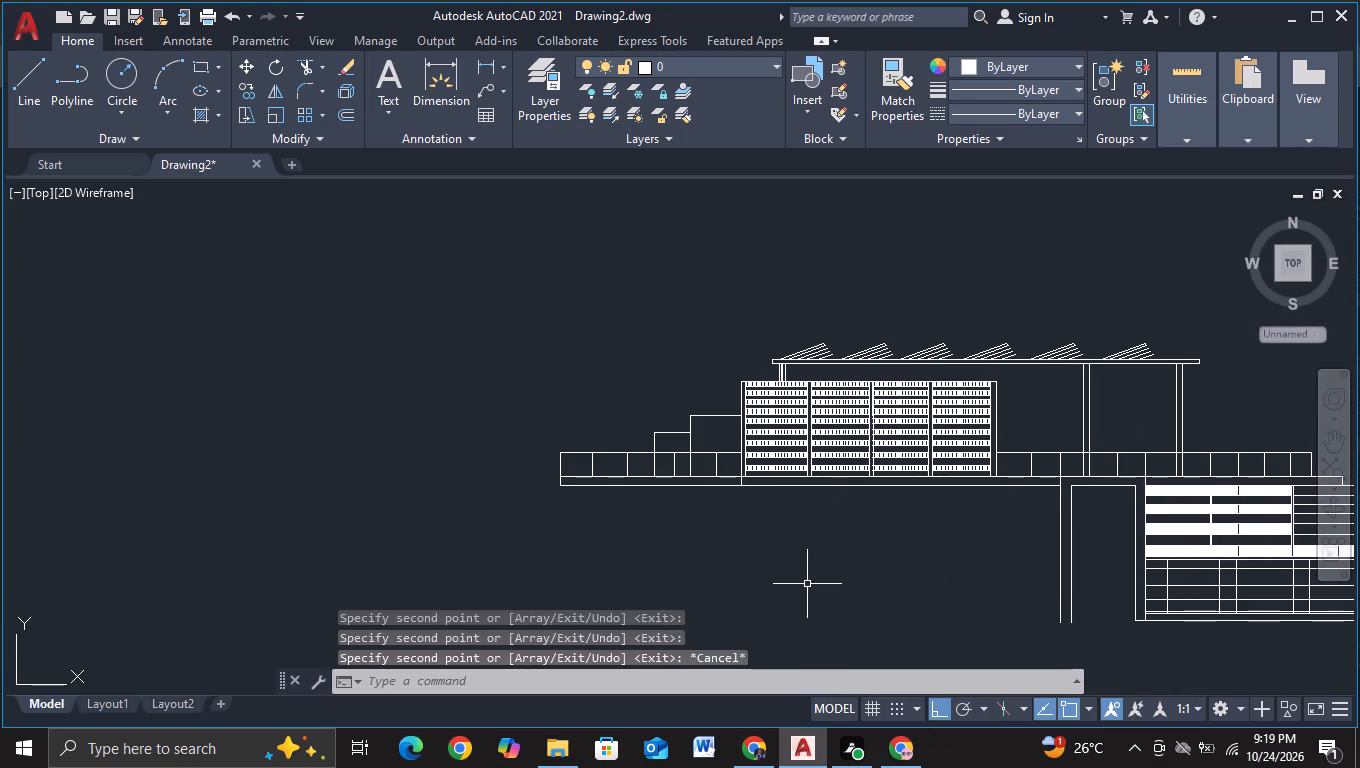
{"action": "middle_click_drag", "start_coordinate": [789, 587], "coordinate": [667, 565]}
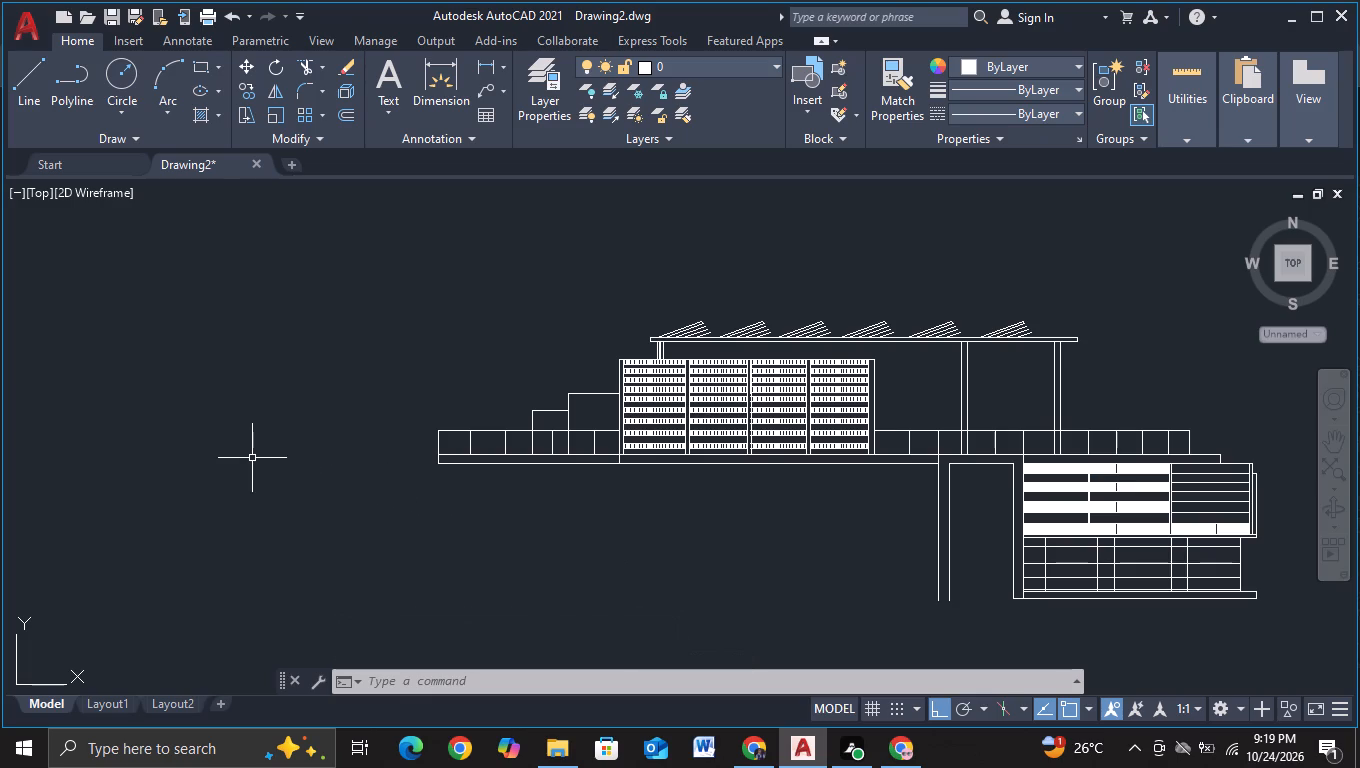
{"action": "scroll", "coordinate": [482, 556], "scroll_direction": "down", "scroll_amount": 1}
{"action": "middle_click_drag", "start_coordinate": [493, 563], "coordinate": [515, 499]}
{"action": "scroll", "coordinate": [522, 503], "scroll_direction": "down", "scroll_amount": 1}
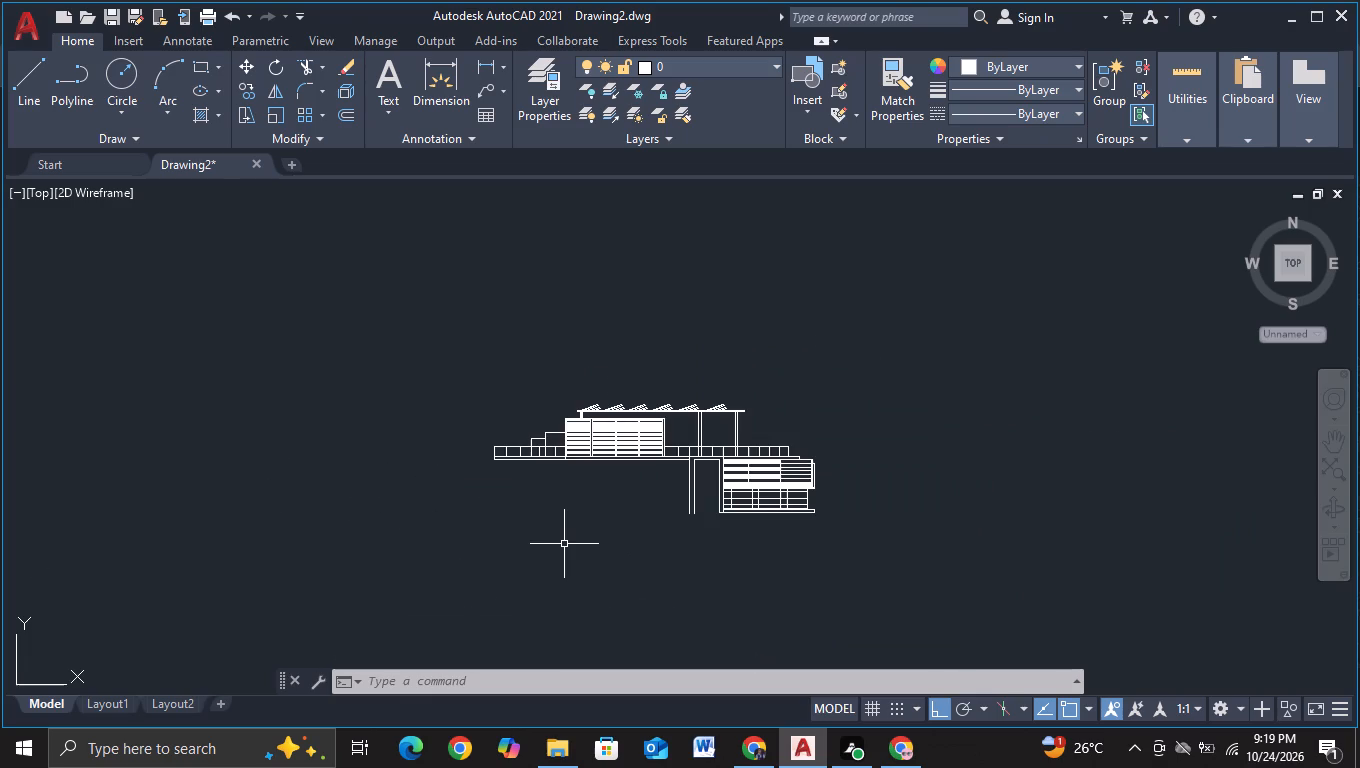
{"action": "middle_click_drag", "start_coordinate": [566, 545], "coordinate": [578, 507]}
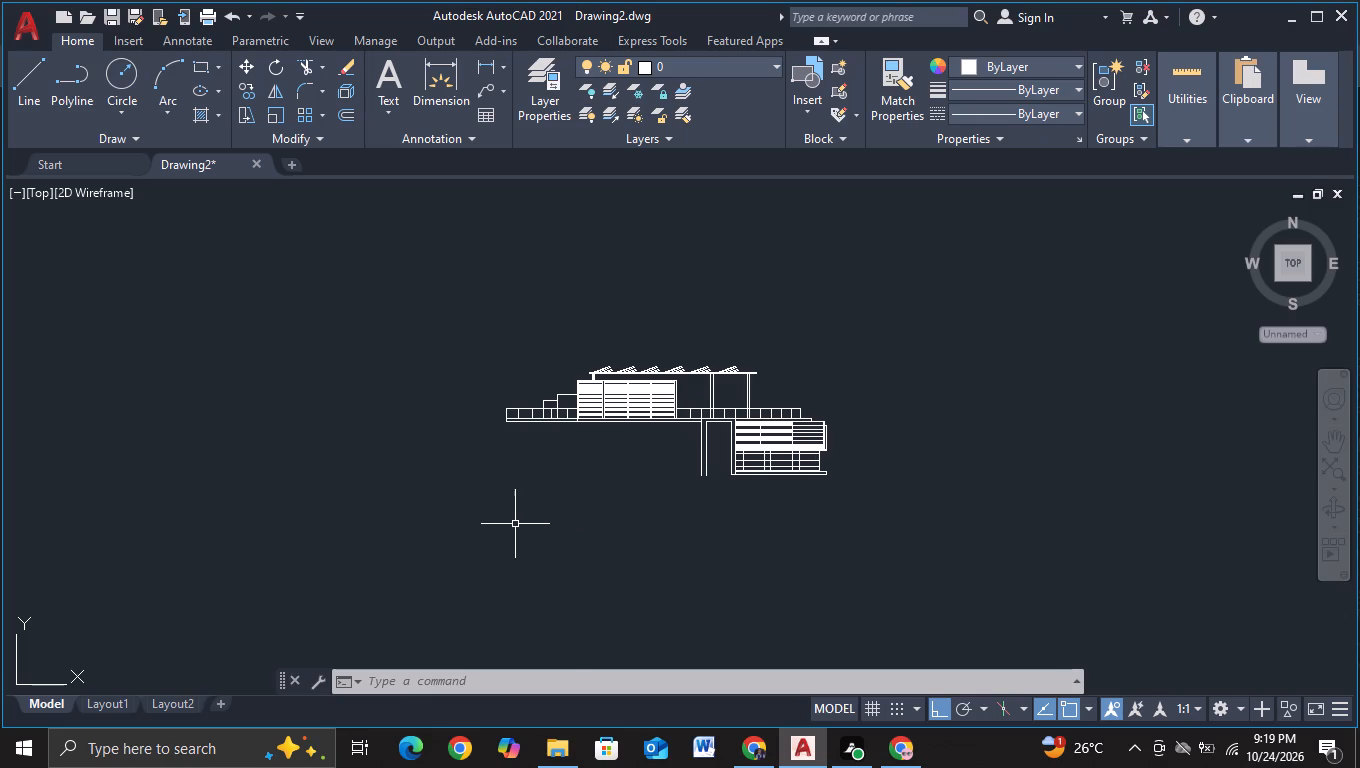
Draw a line from the lower slatted block's bottom inner corner about 17.7 units horizontally past both column lines, then vertically past the slab's underside.
{"action": "left_click", "coordinate": [41, 81]}
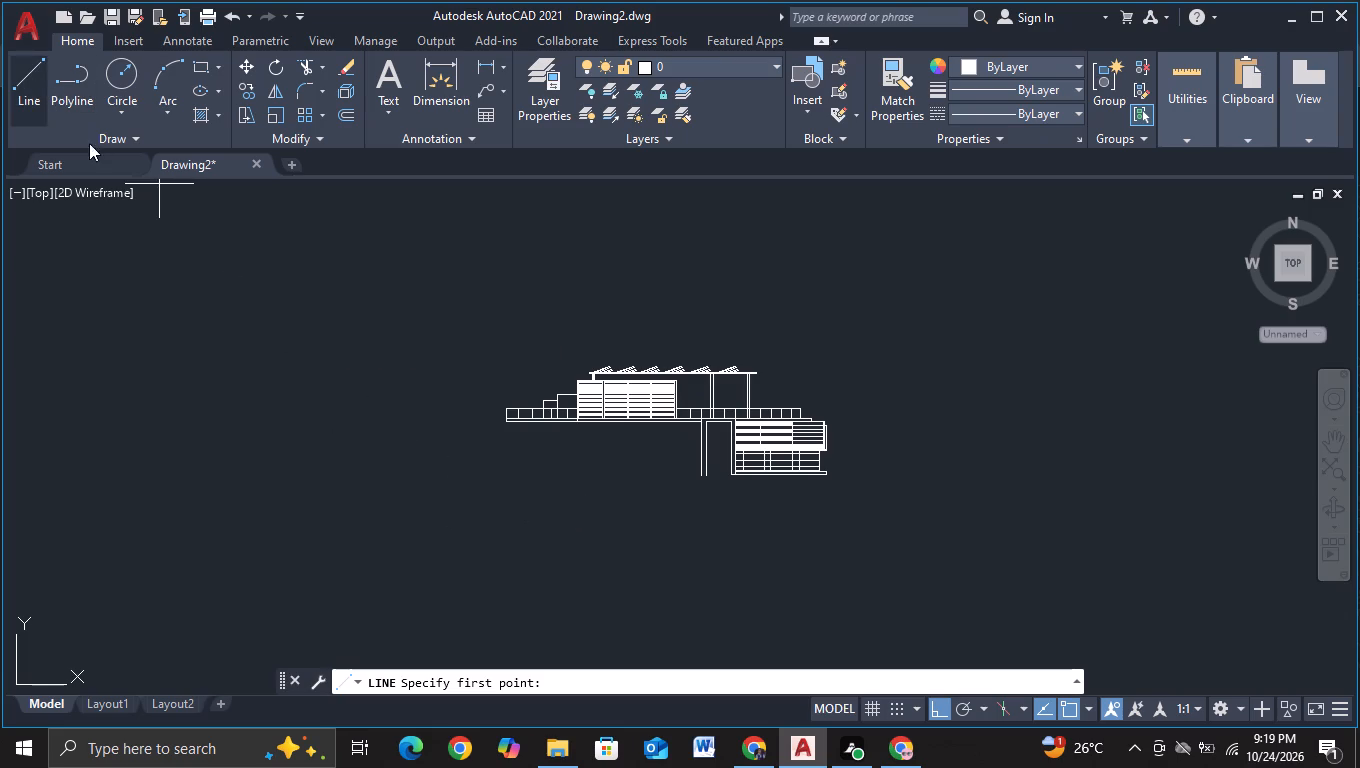
{"action": "middle_click_drag", "start_coordinate": [604, 614], "coordinate": [602, 675]}
{"action": "scroll", "coordinate": [602, 675], "scroll_direction": "up", "scroll_amount": 3}
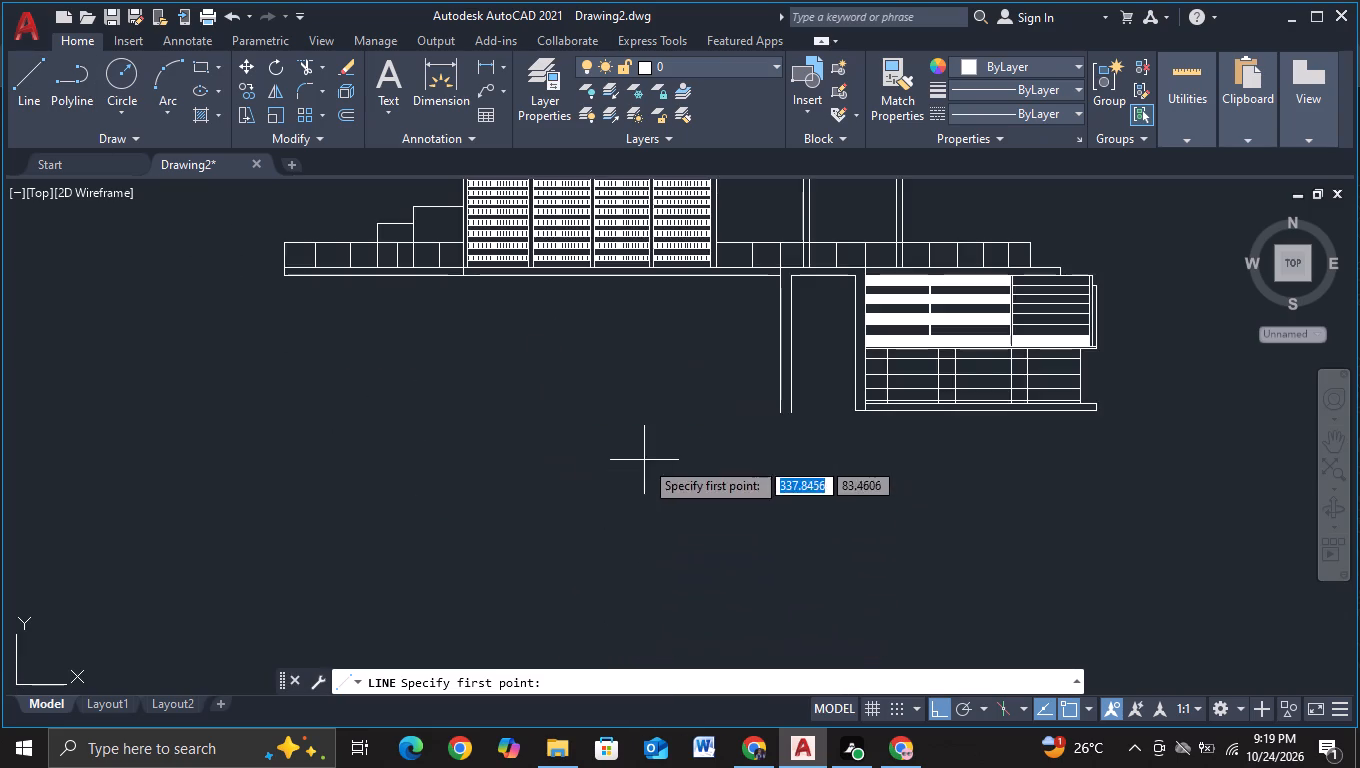
{"action": "middle_click_drag", "start_coordinate": [635, 491], "coordinate": [582, 621]}
{"action": "scroll", "coordinate": [622, 509], "scroll_direction": "up", "scroll_amount": 2}
{"action": "middle_click_drag", "start_coordinate": [618, 507], "coordinate": [314, 482]}
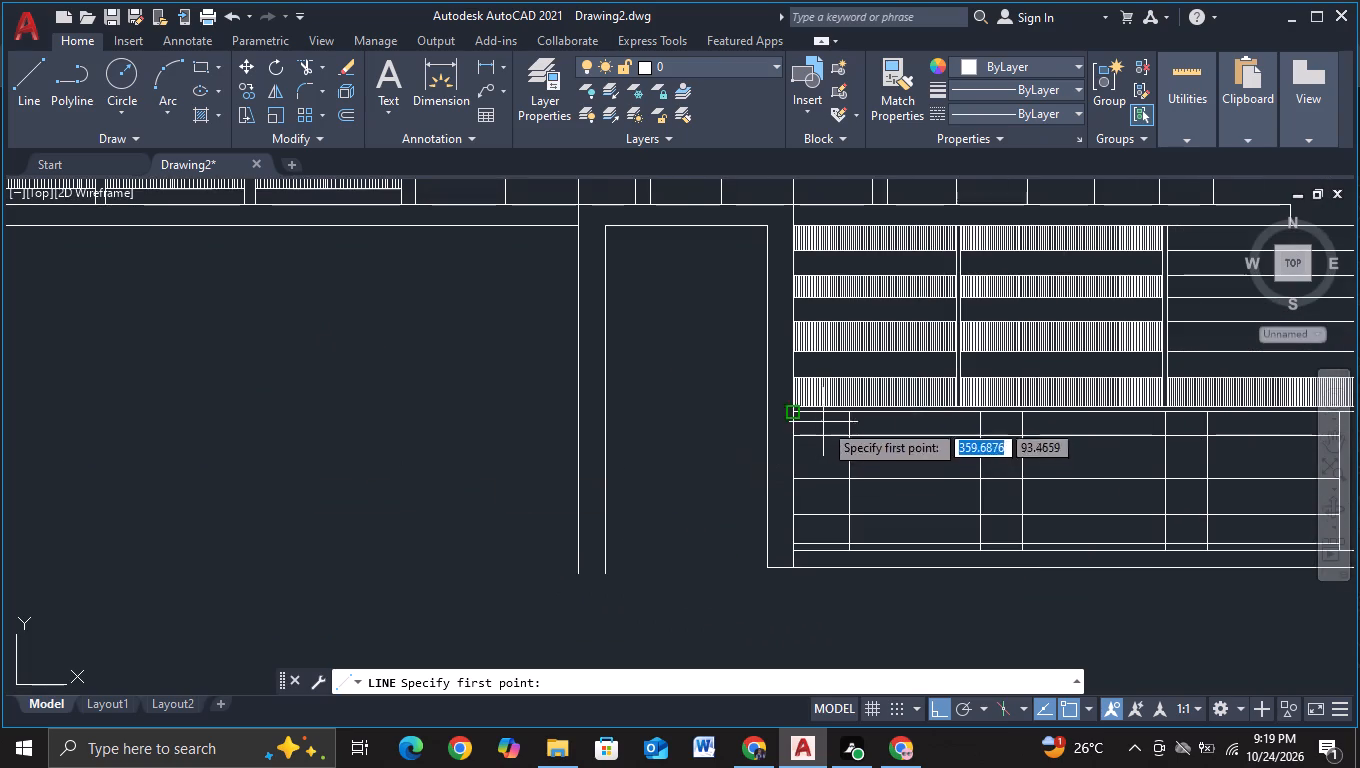
{"action": "left_click", "coordinate": [794, 409]}
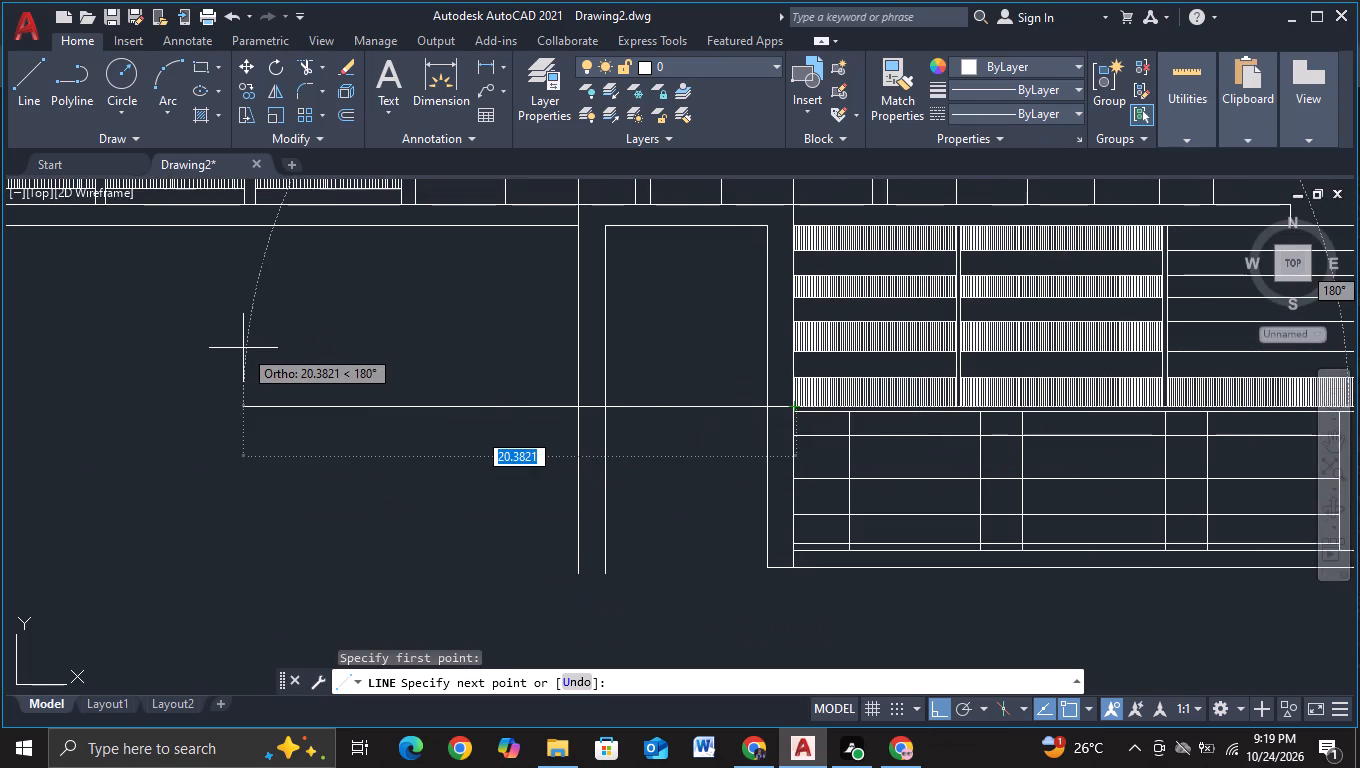
{"action": "scroll", "coordinate": [243, 348], "scroll_direction": "down", "scroll_amount": 2}
{"action": "middle_click_drag", "start_coordinate": [243, 348], "coordinate": [376, 387]}
{"action": "scroll", "coordinate": [376, 387], "scroll_direction": "up", "scroll_amount": 2}
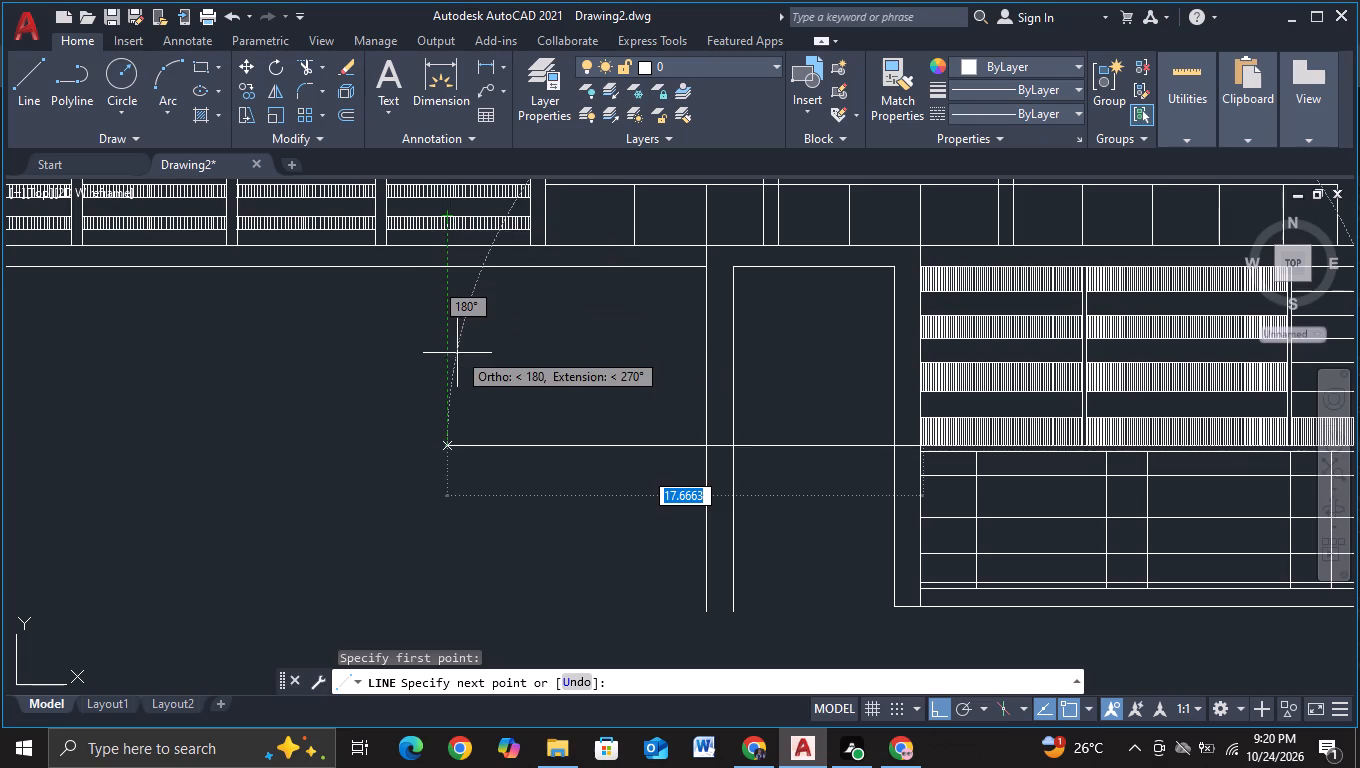
{"action": "left_click", "coordinate": [447, 446]}
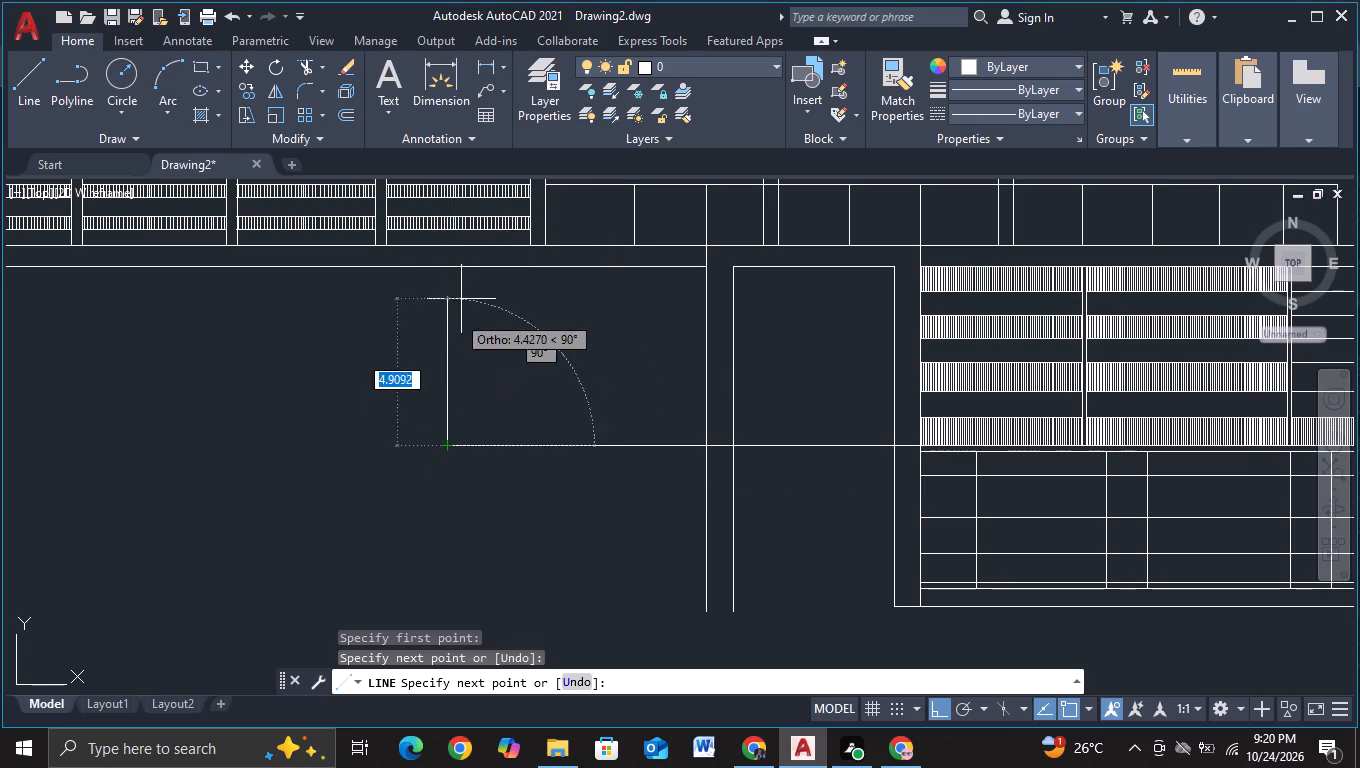
{"action": "scroll", "coordinate": [462, 280], "scroll_direction": "up", "scroll_amount": 2}
{"action": "middle_click_drag", "start_coordinate": [462, 280], "coordinate": [447, 416]}
{"action": "left_click", "coordinate": [438, 355]}
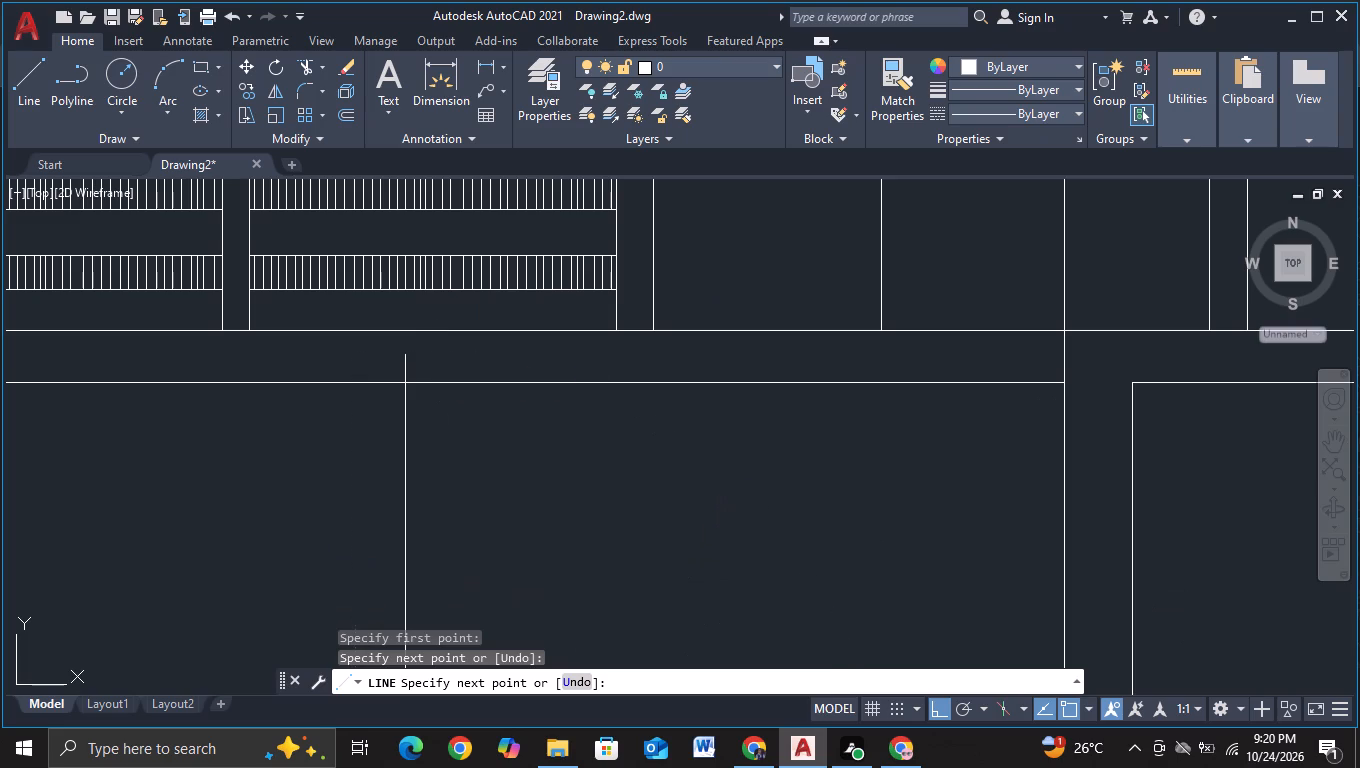
{"action": "key", "text": "Escape"}
Trim the new vertical line's overhang above the slab's underside.
{"action": "left_click", "coordinate": [302, 63]}
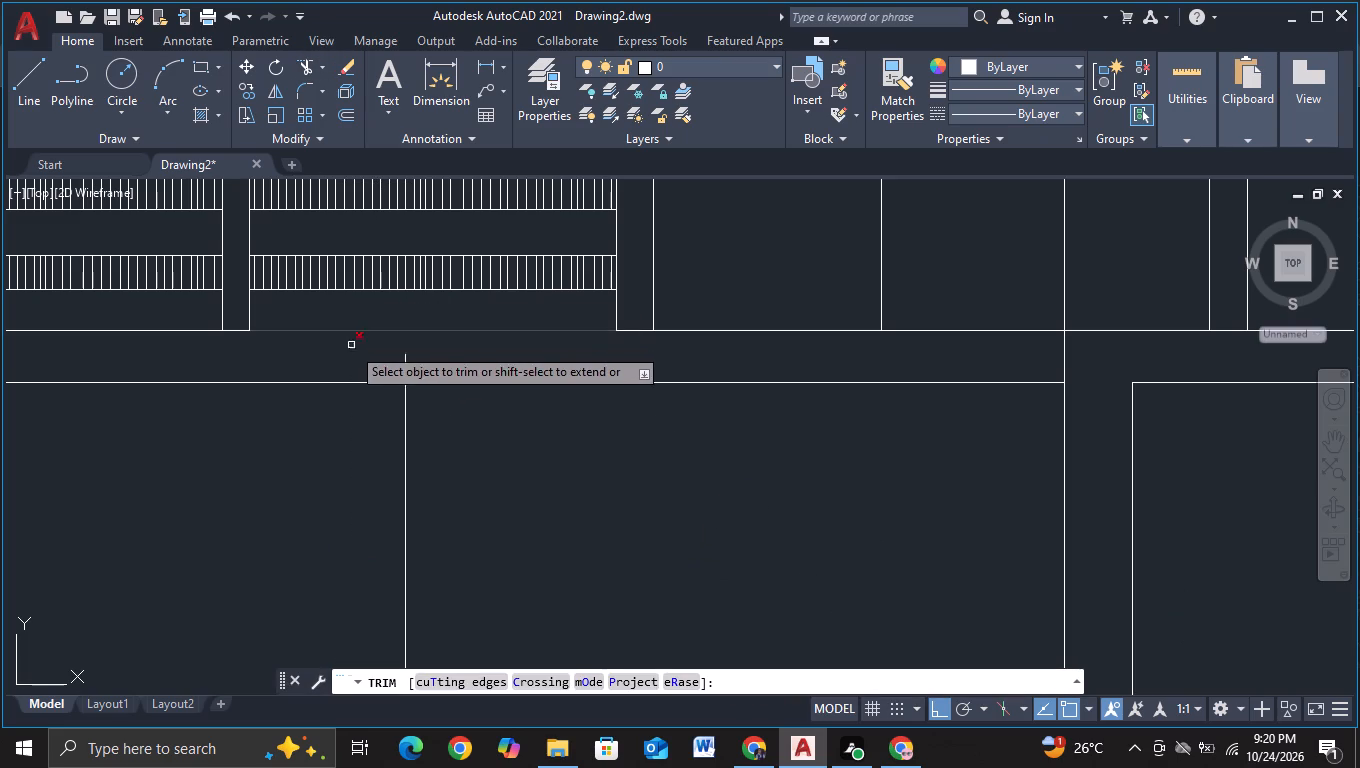
{"action": "left_click_drag", "start_coordinate": [361, 364], "coordinate": [380, 374]}
{"action": "left_click", "coordinate": [446, 375]}
Trim the new horizontal line across both columns and the opening between them, keeping only the part outside the outer column.
{"action": "scroll", "coordinate": [451, 445], "scroll_direction": "down", "scroll_amount": 2}
{"action": "middle_click_drag", "start_coordinate": [581, 544], "coordinate": [330, 460]}
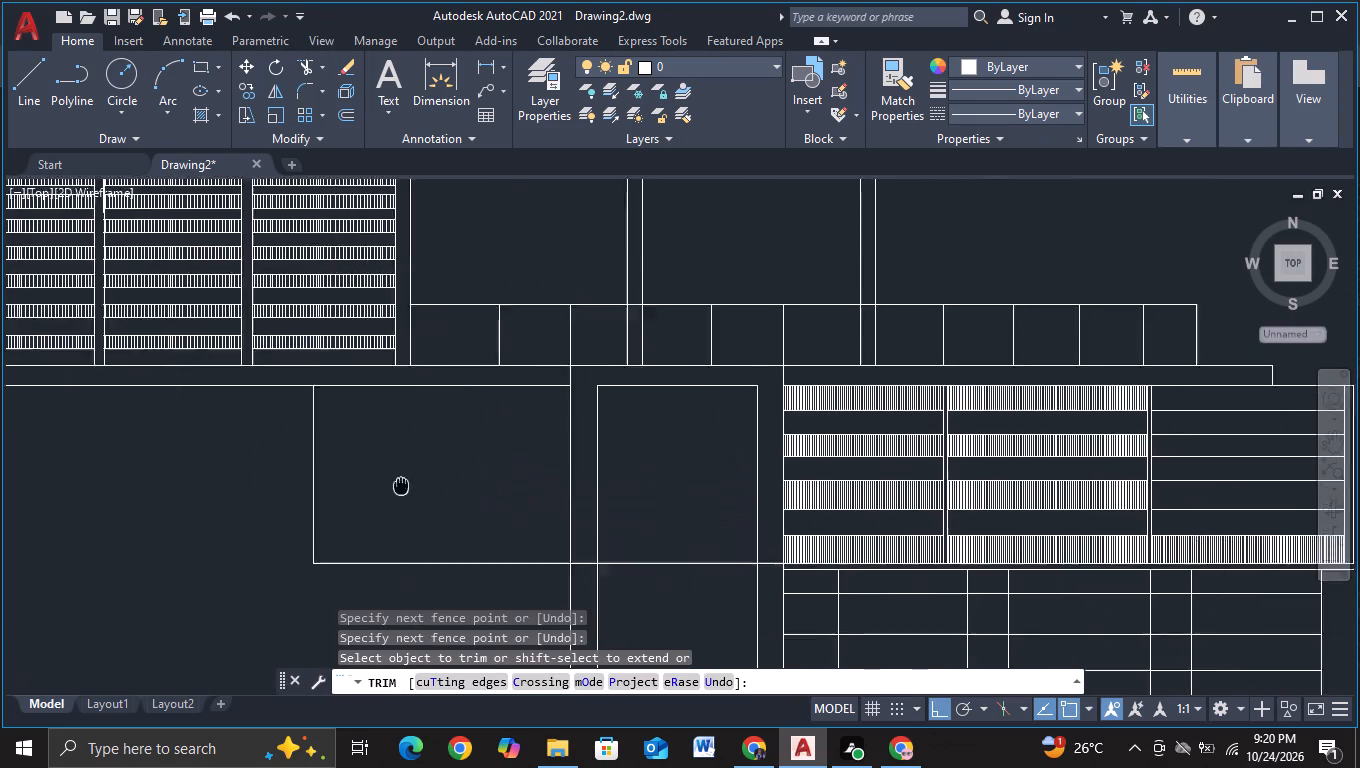
{"action": "middle_click_drag", "start_coordinate": [330, 460], "coordinate": [303, 448]}
{"action": "left_click_drag", "start_coordinate": [519, 475], "coordinate": [502, 579]}
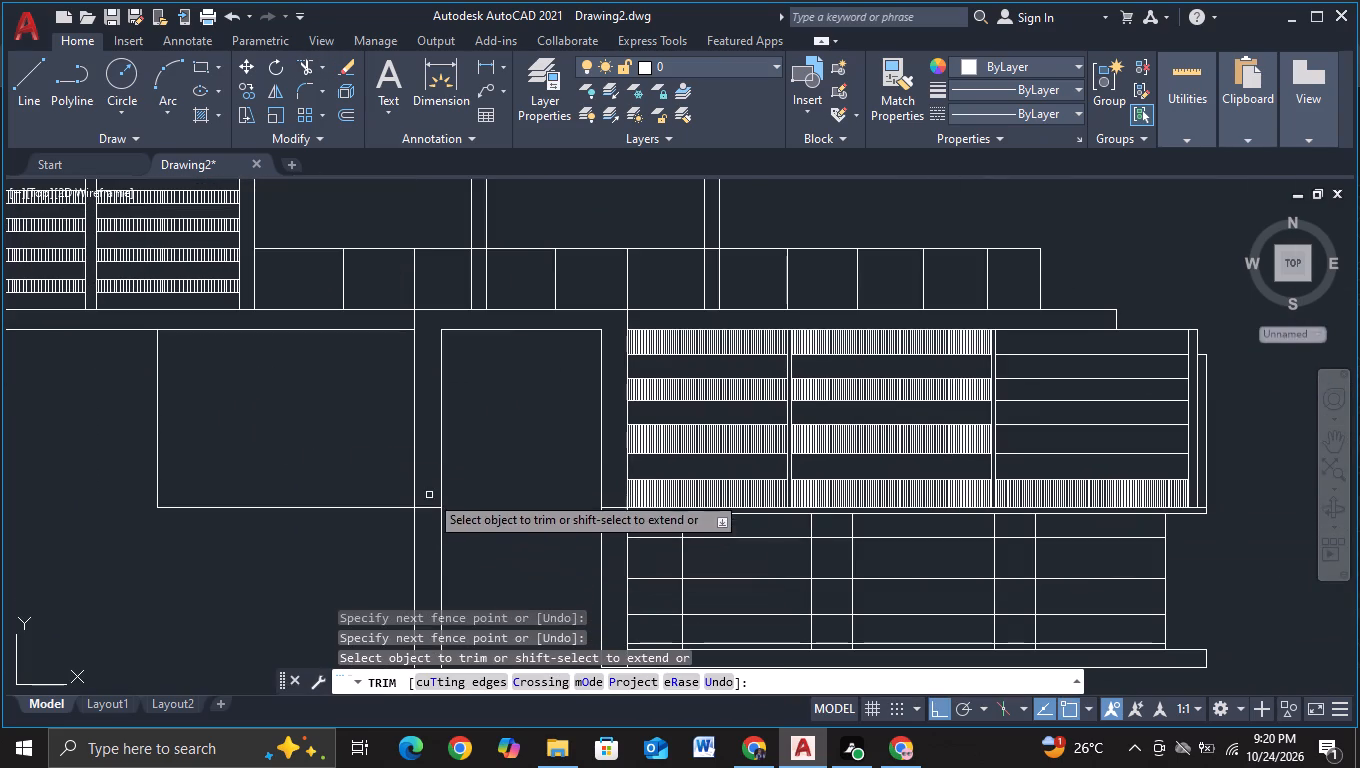
{"action": "left_click", "coordinate": [429, 489]}
{"action": "left_click", "coordinate": [425, 524]}
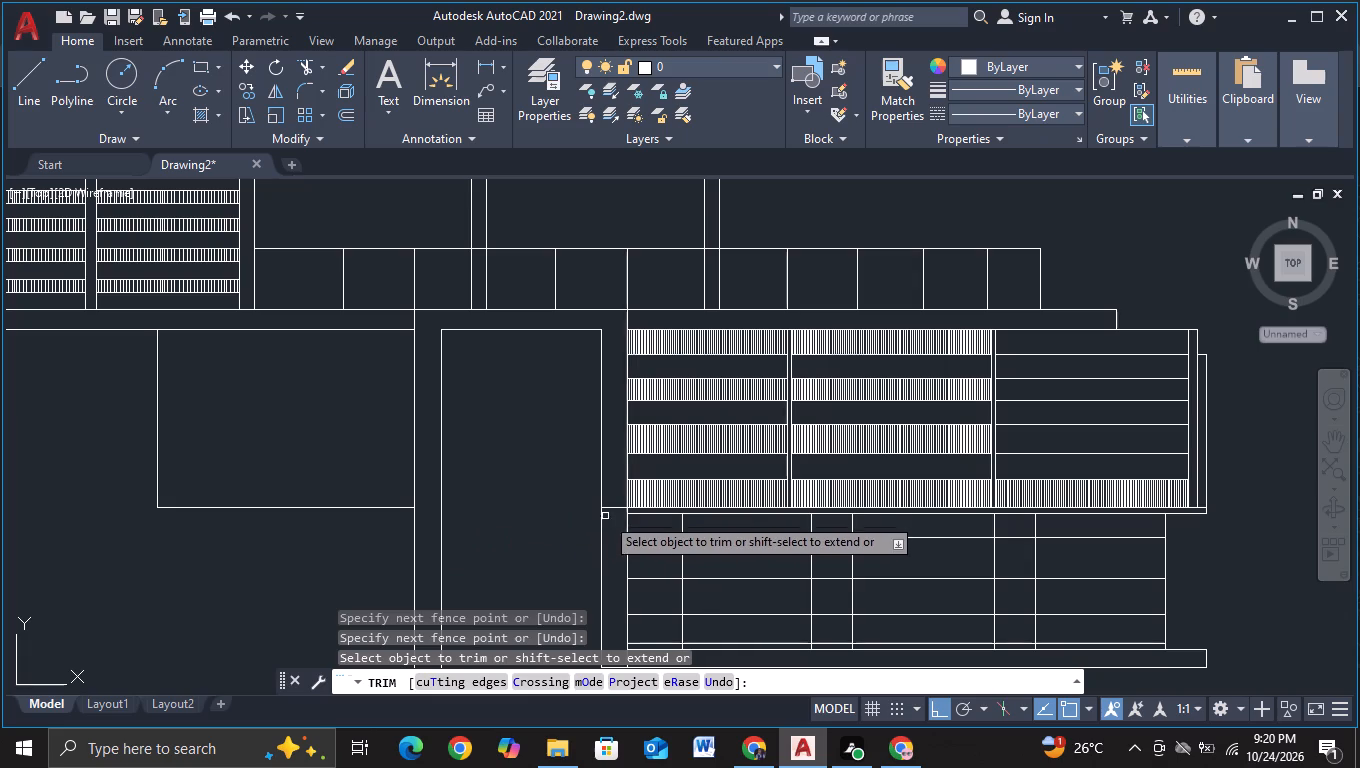
{"action": "left_click", "coordinate": [616, 502]}
{"action": "left_click", "coordinate": [616, 532]}
{"action": "key", "text": "Escape"}
Draw a second base line about 9.6 units long just below the new horizontal line, from the outer column, closing up to the box's corner.
{"action": "left_click", "coordinate": [25, 107]}
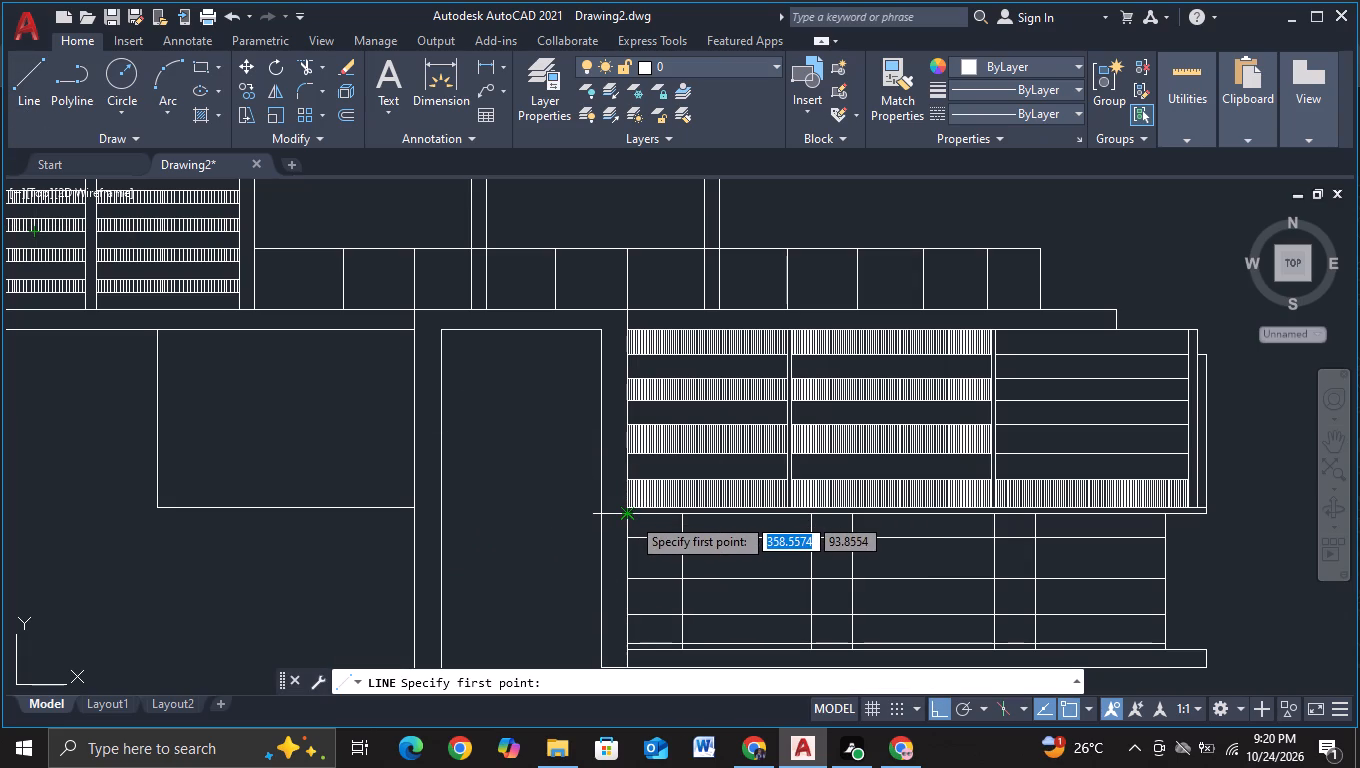
{"action": "left_click", "coordinate": [415, 522]}
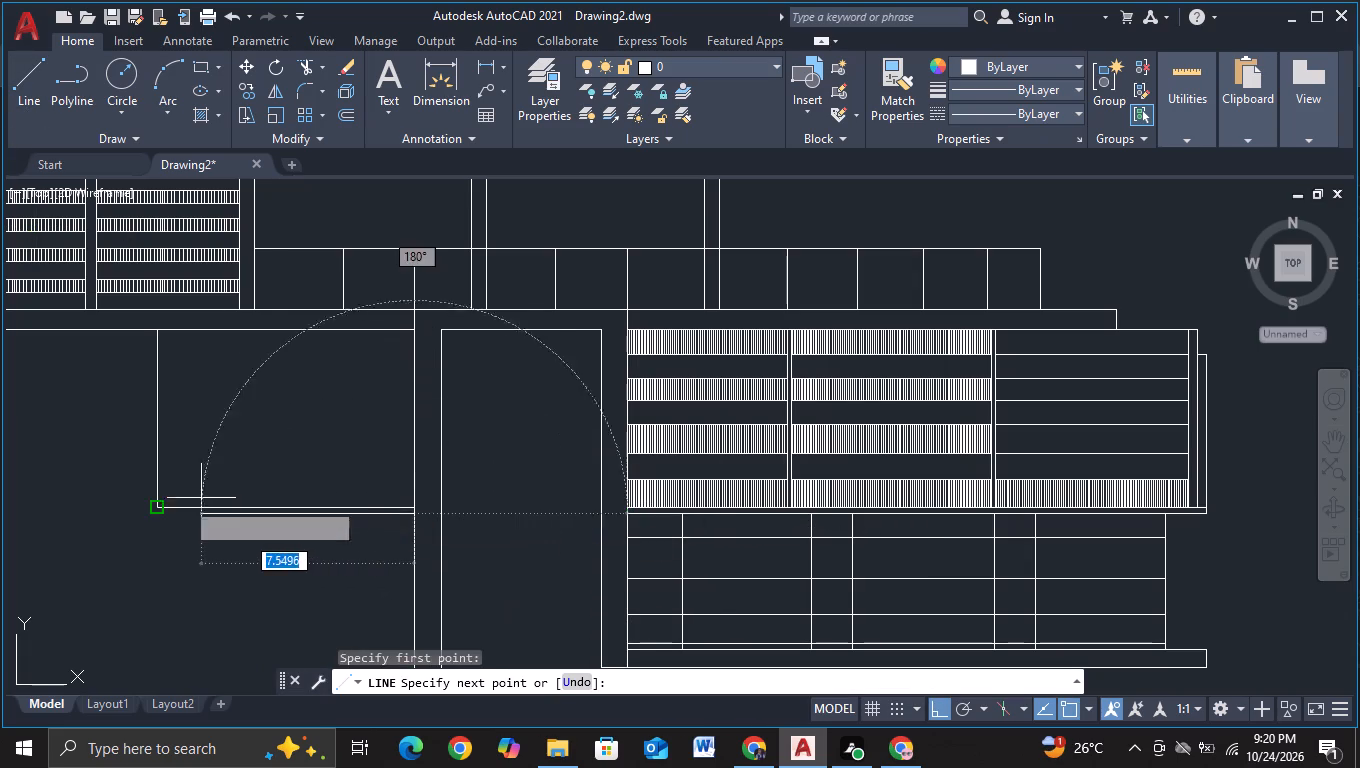
{"action": "middle_click_drag", "start_coordinate": [176, 502], "coordinate": [353, 519]}
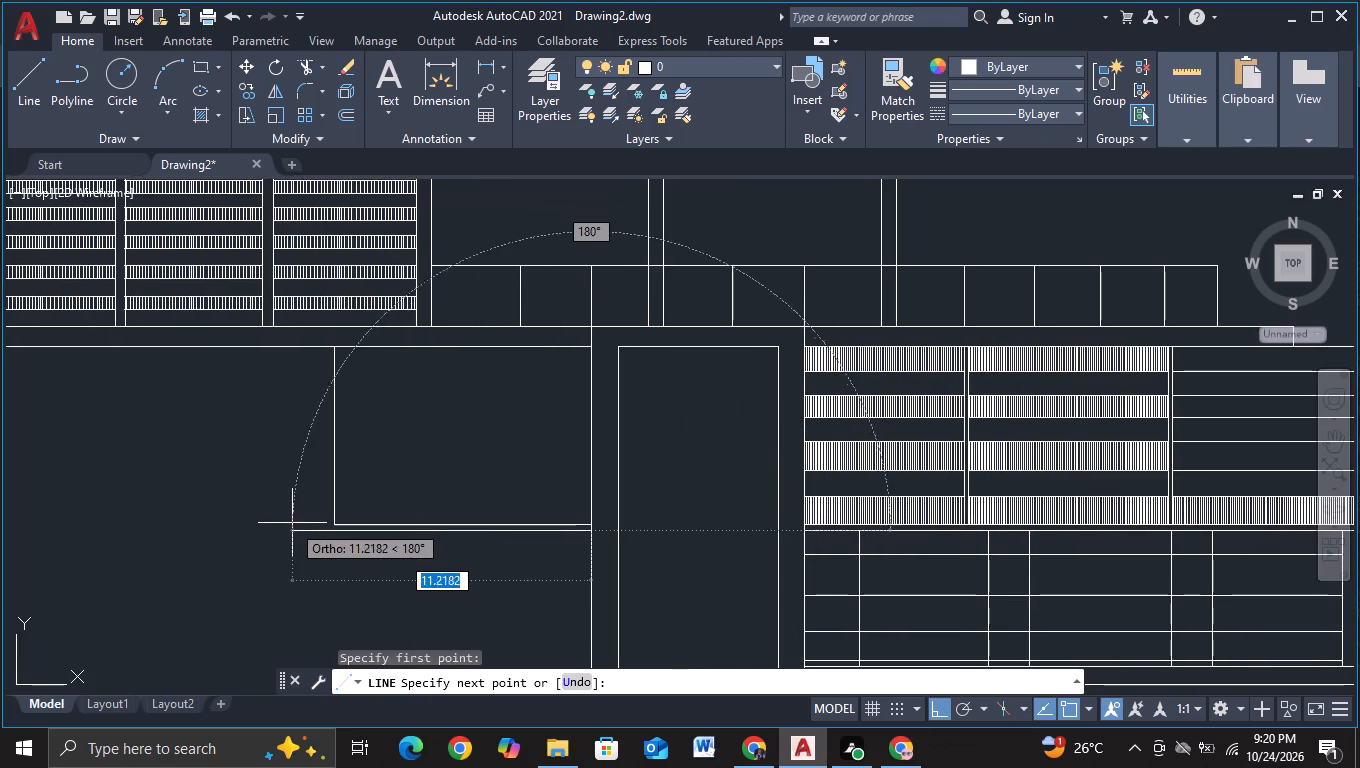
{"action": "scroll", "coordinate": [301, 521], "scroll_direction": "up", "scroll_amount": 3}
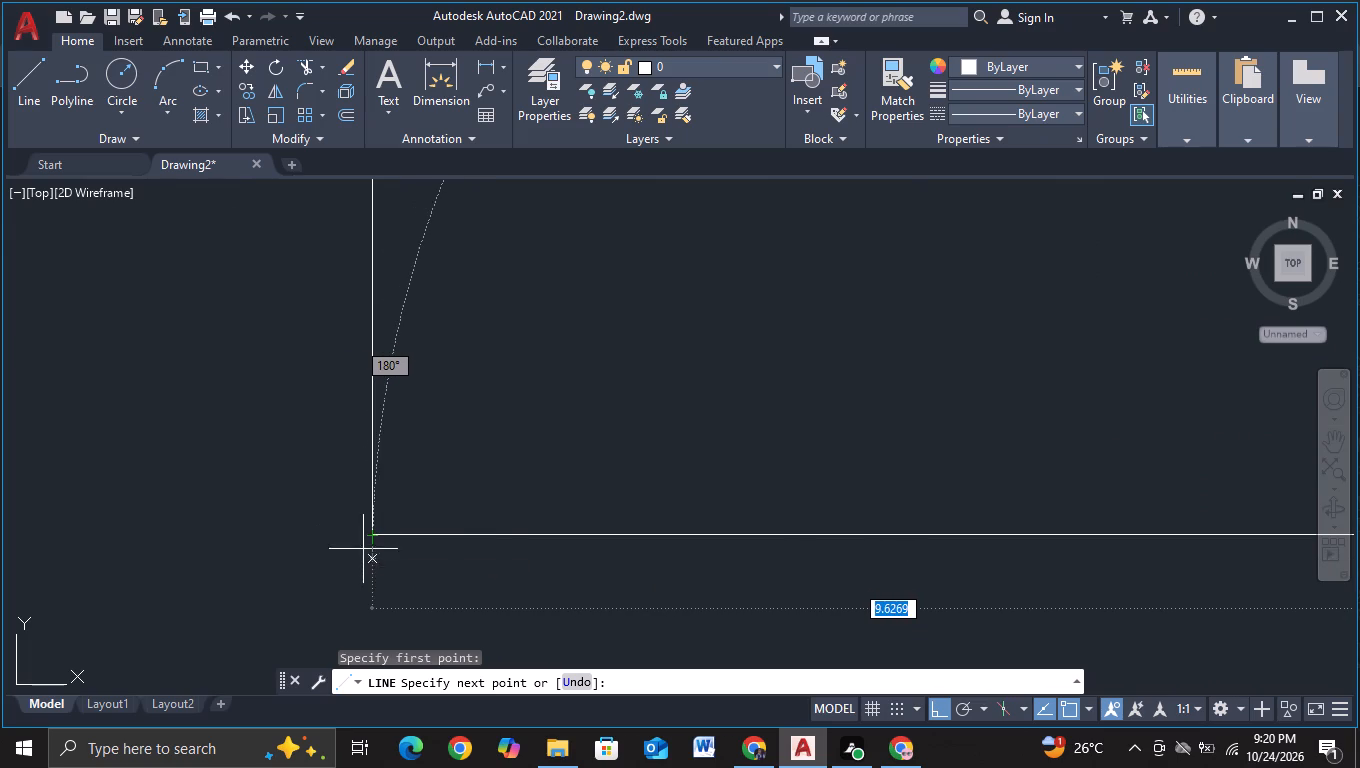
{"action": "left_click", "coordinate": [372, 561]}
{"action": "left_click", "coordinate": [374, 540]}
{"action": "key", "text": "Escape"}
{"action": "scroll", "coordinate": [374, 540], "scroll_direction": "down", "scroll_amount": 3}
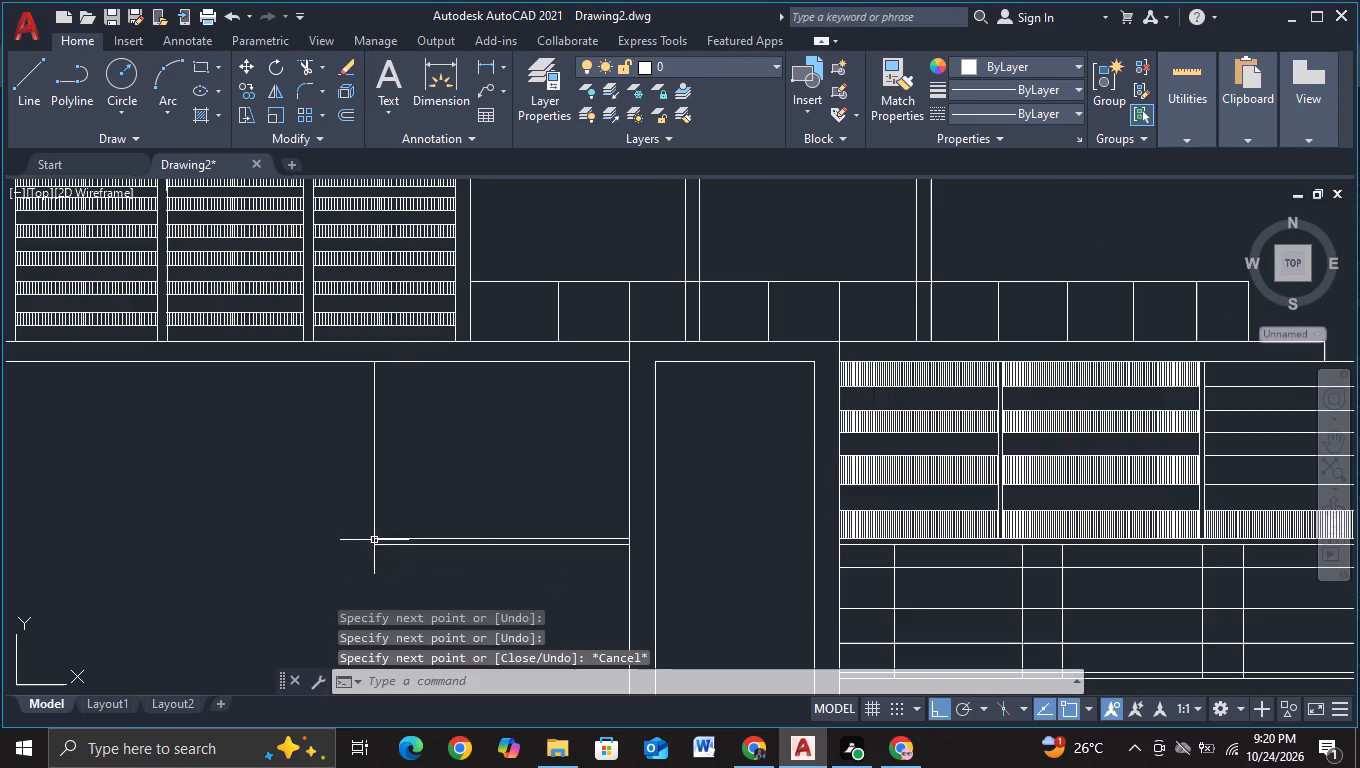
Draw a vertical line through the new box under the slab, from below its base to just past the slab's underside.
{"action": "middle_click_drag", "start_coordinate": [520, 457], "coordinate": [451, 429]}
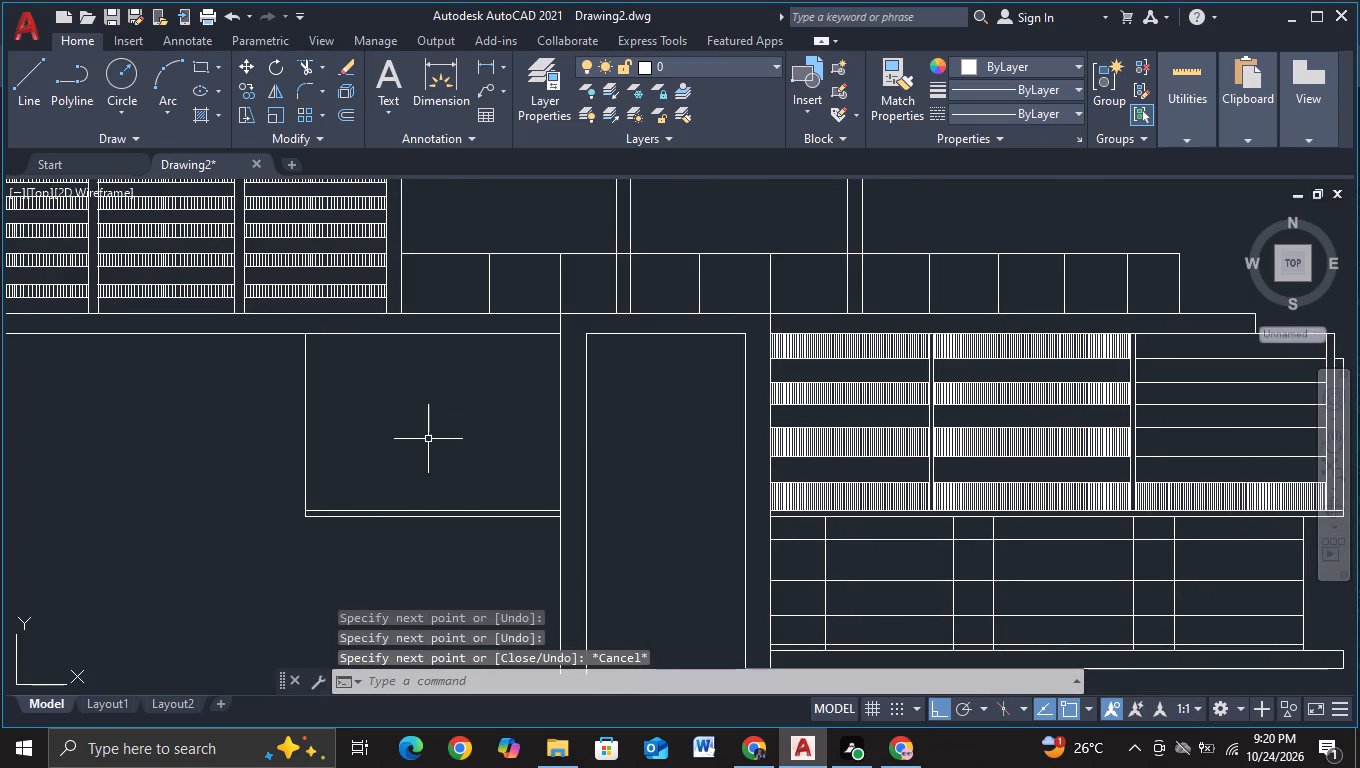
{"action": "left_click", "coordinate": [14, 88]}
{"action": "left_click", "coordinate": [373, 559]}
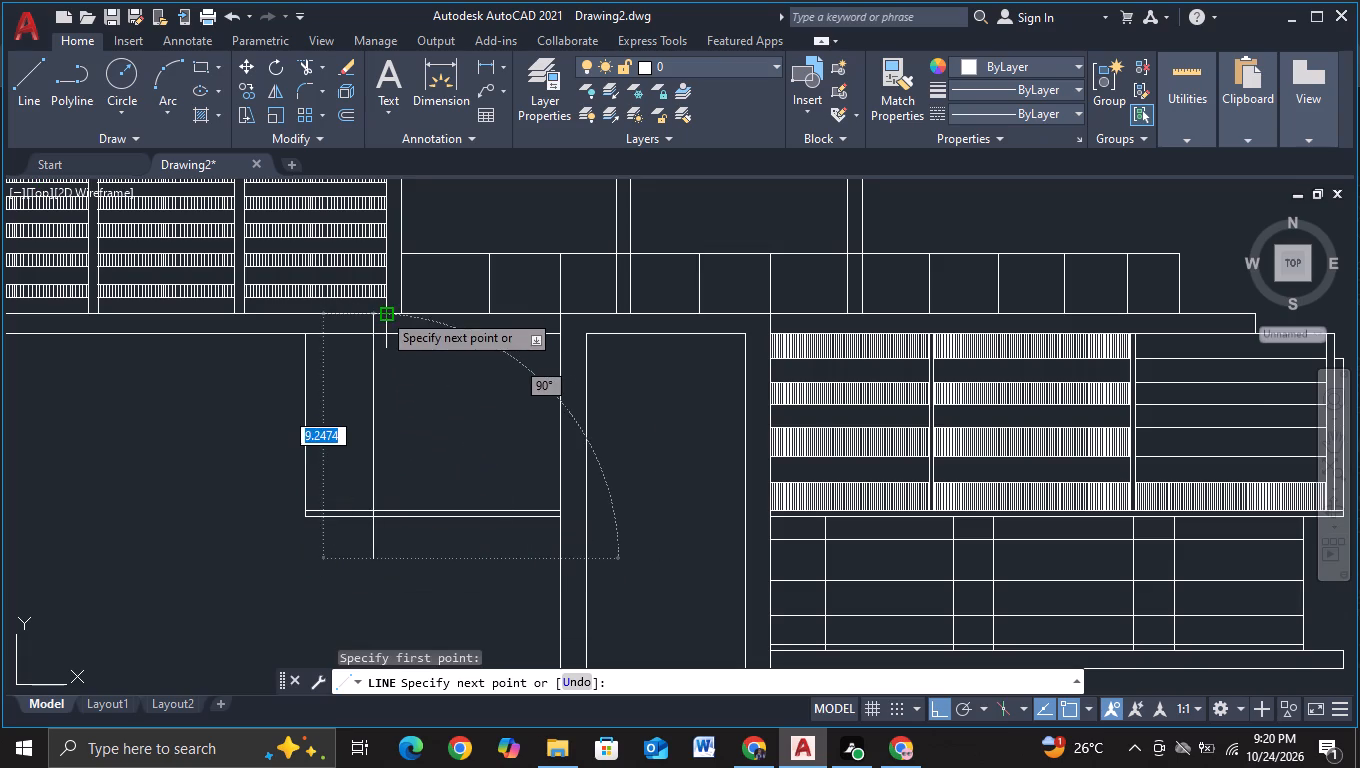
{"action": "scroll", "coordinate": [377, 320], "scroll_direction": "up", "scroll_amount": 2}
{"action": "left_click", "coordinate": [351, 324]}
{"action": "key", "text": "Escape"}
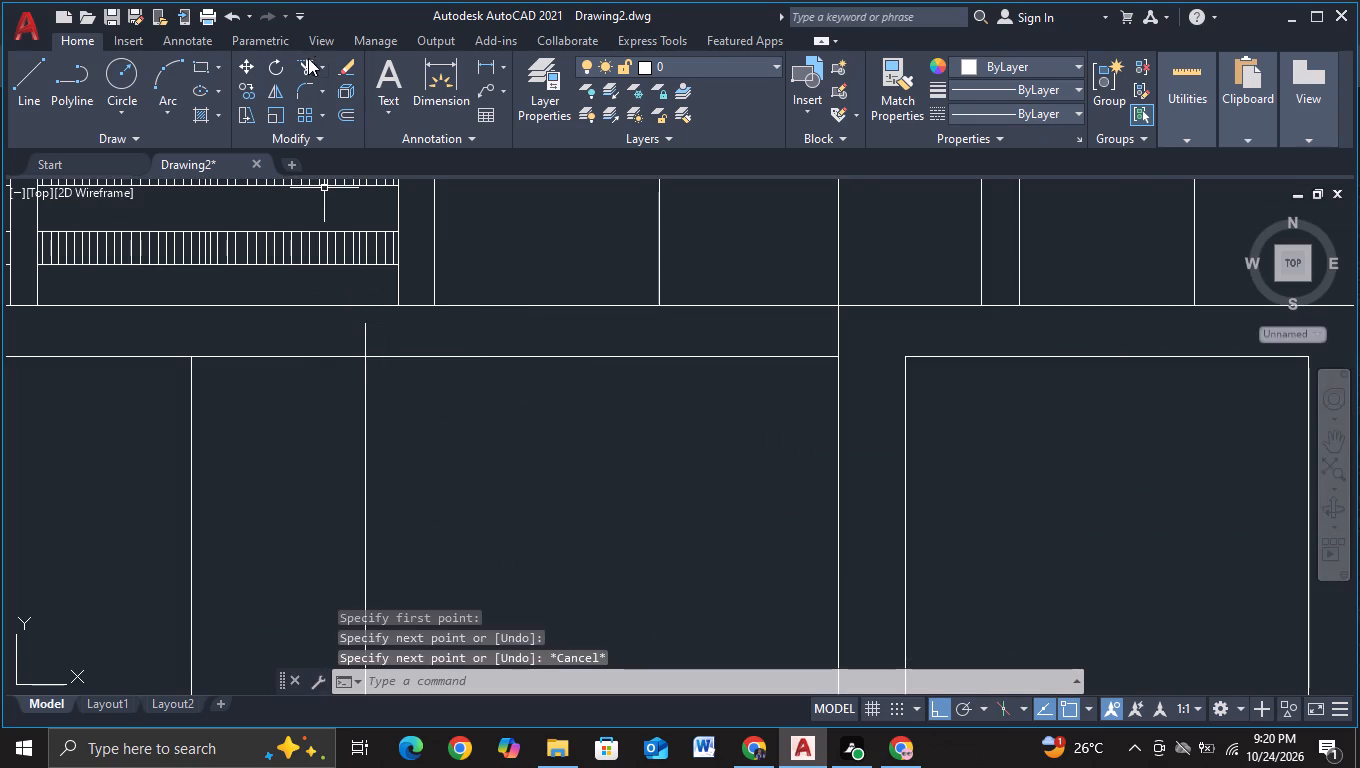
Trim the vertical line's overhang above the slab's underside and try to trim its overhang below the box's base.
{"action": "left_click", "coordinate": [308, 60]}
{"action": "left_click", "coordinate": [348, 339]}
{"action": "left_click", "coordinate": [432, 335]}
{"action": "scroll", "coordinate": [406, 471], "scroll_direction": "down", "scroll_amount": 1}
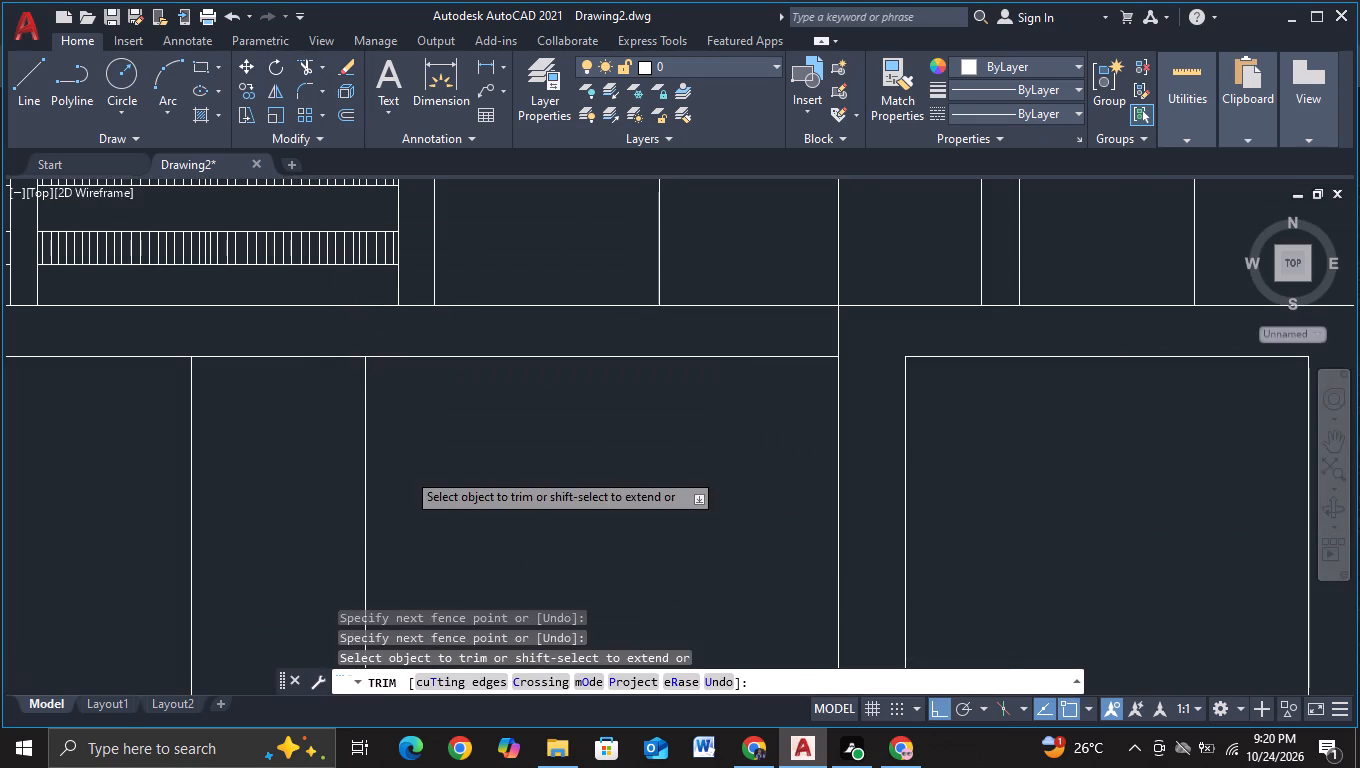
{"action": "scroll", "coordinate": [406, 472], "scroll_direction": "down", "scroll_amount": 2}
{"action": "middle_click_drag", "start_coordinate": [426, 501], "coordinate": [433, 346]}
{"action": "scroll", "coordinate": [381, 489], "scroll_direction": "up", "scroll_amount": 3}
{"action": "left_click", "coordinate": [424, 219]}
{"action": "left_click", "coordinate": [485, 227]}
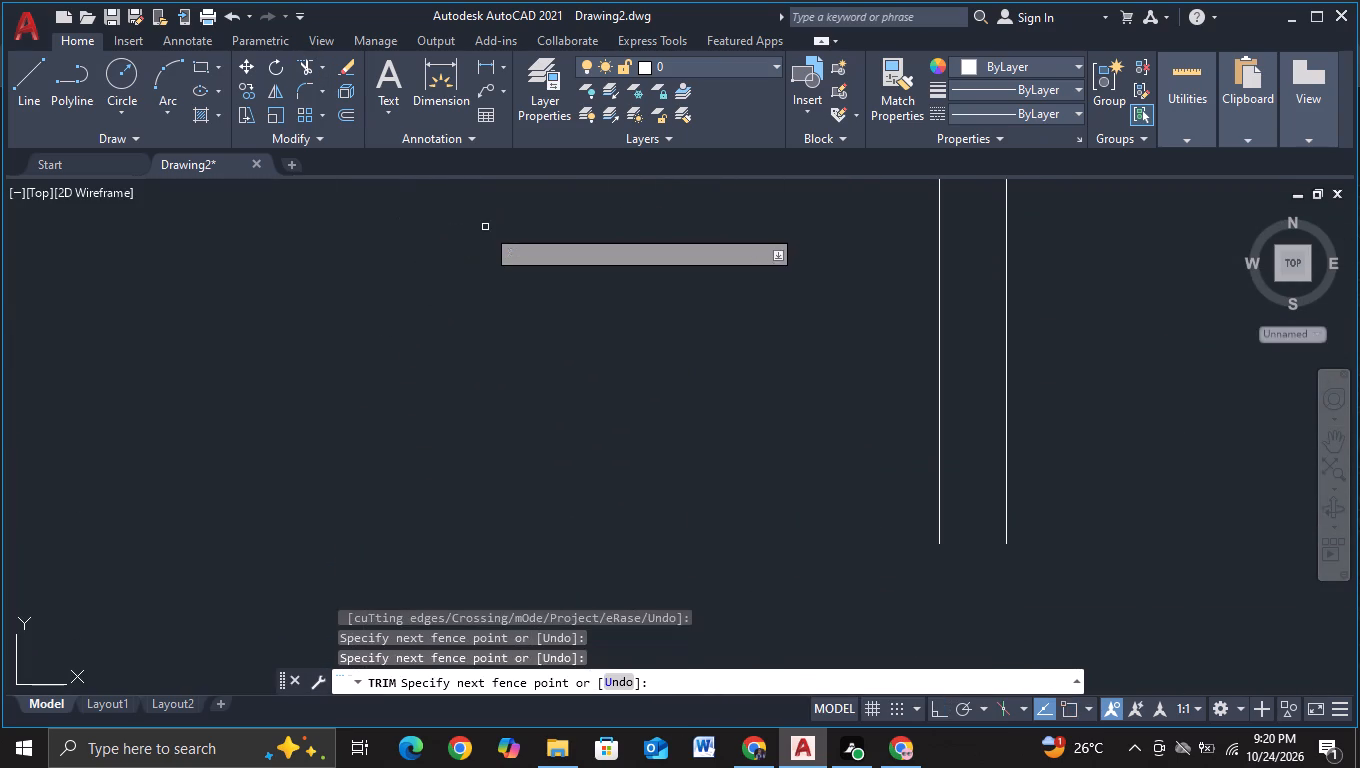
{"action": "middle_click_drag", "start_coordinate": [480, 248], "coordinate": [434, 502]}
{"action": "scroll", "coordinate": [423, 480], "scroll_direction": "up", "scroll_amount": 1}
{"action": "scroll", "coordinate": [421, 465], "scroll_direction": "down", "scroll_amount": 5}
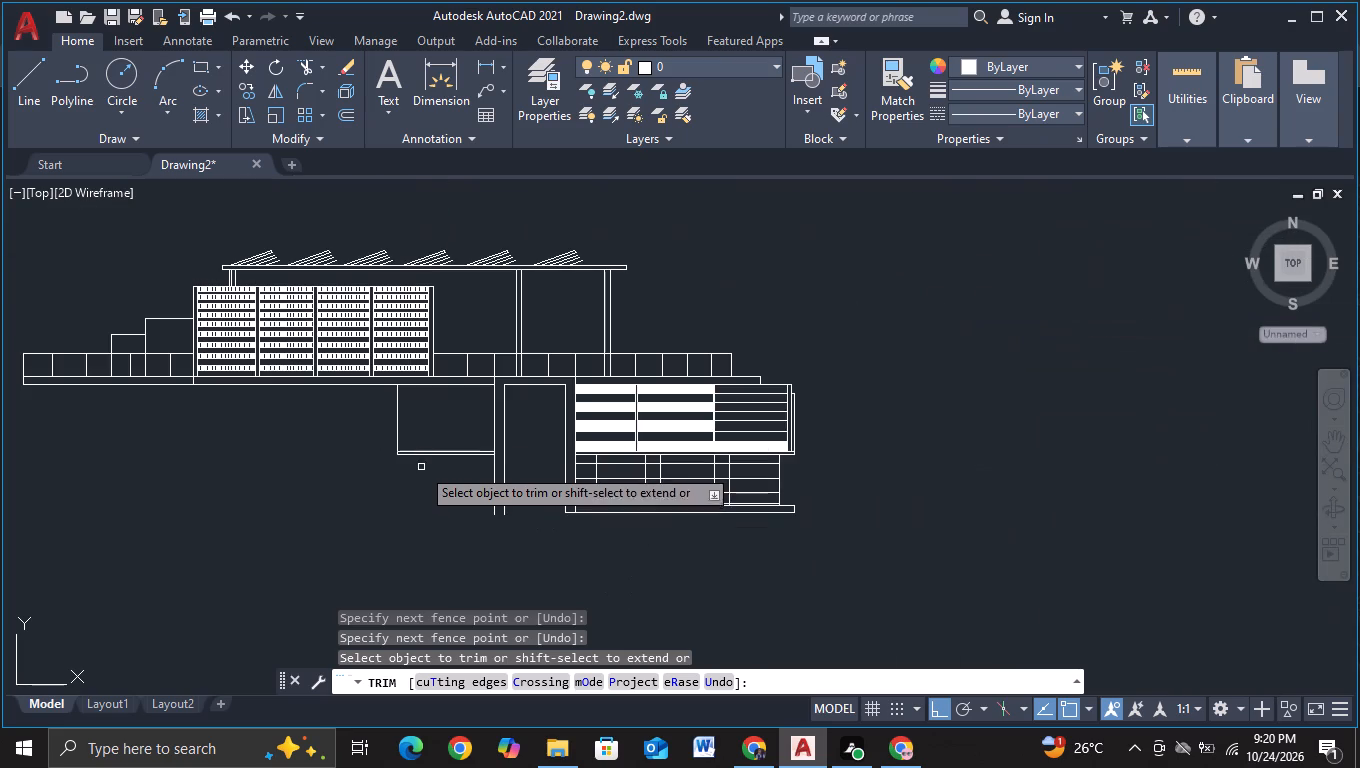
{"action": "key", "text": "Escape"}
Draw a vertical line through the under-slab box near its outer side, from below the base to just past the slab's underside.
{"action": "left_click", "coordinate": [19, 88]}
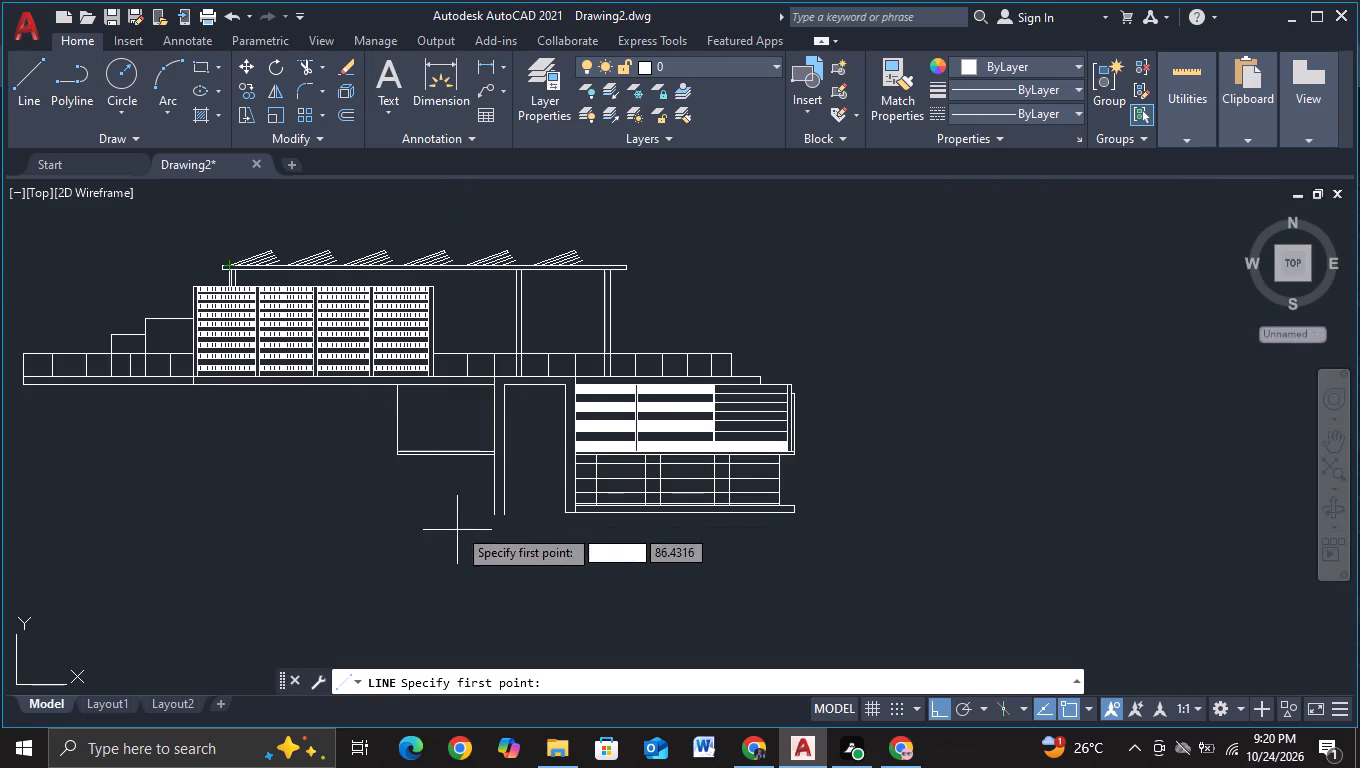
{"action": "left_click", "coordinate": [424, 468]}
{"action": "middle_click_drag", "start_coordinate": [420, 401], "coordinate": [416, 530]}
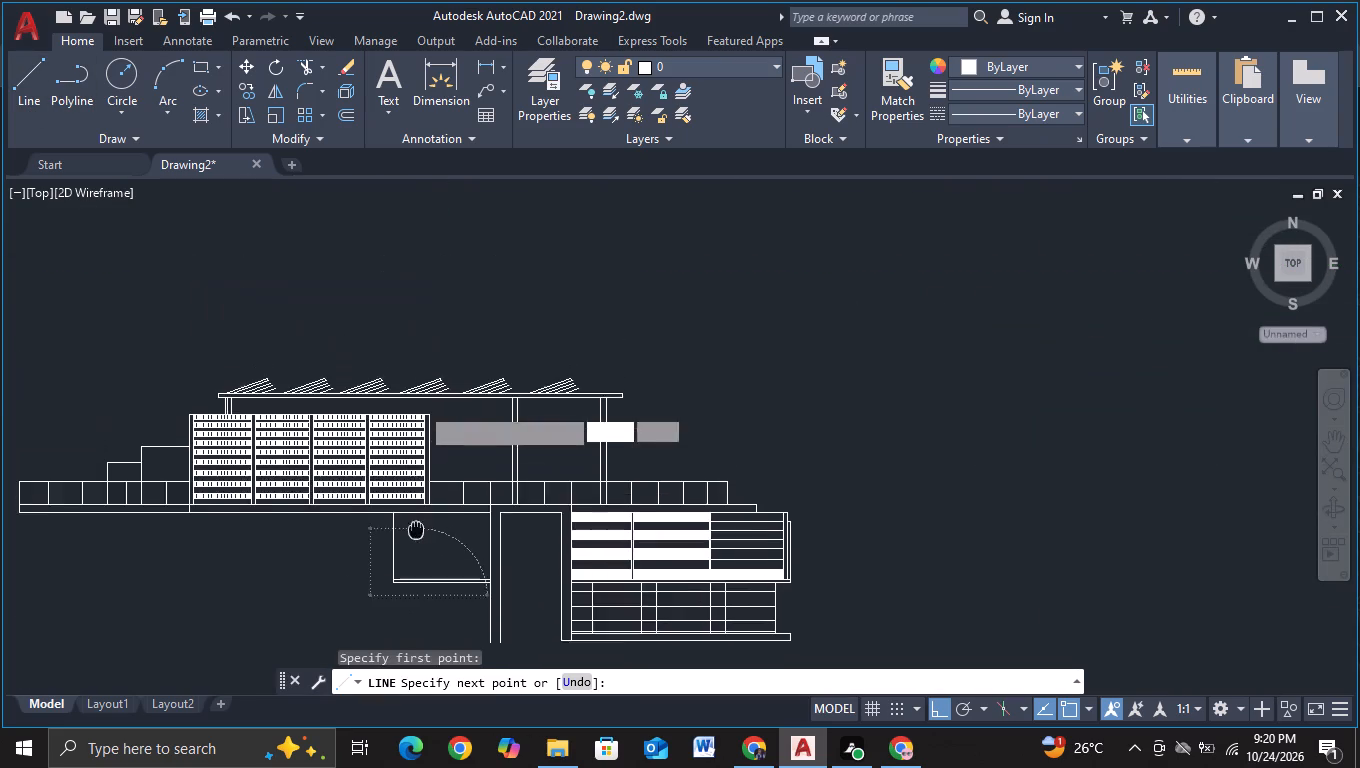
{"action": "scroll", "coordinate": [416, 532], "scroll_direction": "up", "scroll_amount": 5}
{"action": "left_click", "coordinate": [418, 303]}
{"action": "key", "text": "Escape"}
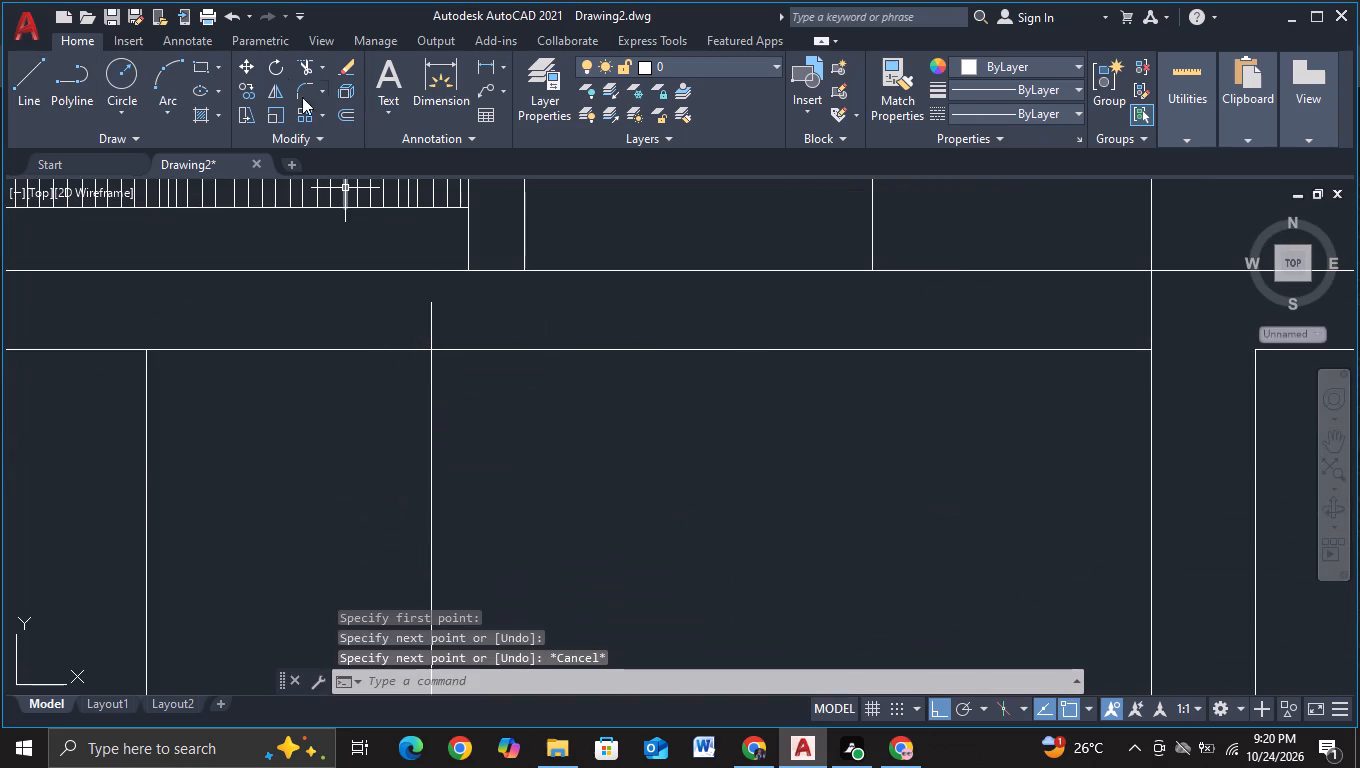
Trim the vertical line's overhang above the slab's underside and everything below the box's upper base line.
{"action": "left_click", "coordinate": [303, 67]}
{"action": "left_click", "coordinate": [414, 324]}
{"action": "left_click", "coordinate": [453, 319]}
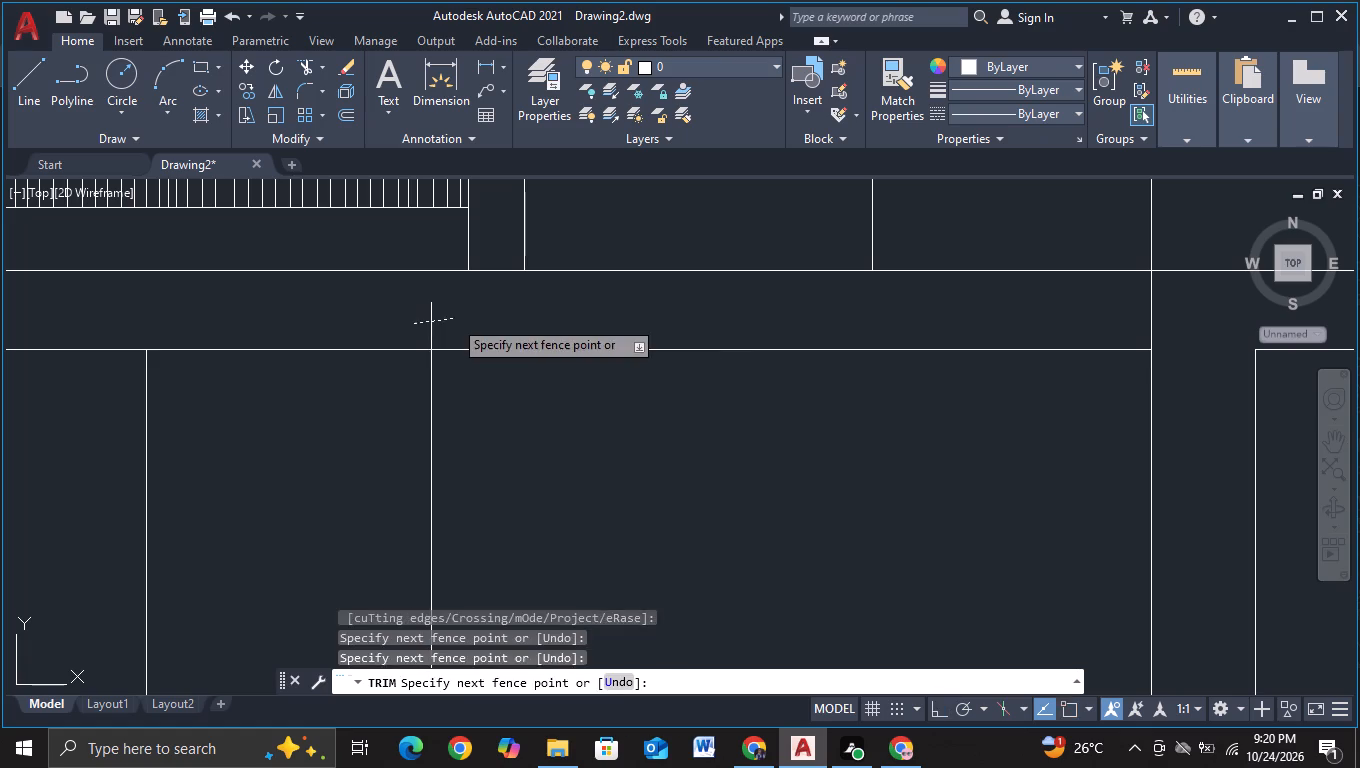
{"action": "scroll", "coordinate": [451, 419], "scroll_direction": "down", "scroll_amount": 3}
{"action": "middle_click_drag", "start_coordinate": [490, 536], "coordinate": [502, 357]}
{"action": "scroll", "coordinate": [465, 413], "scroll_direction": "up", "scroll_amount": 3}
{"action": "left_click_drag", "start_coordinate": [391, 449], "coordinate": [420, 449]}
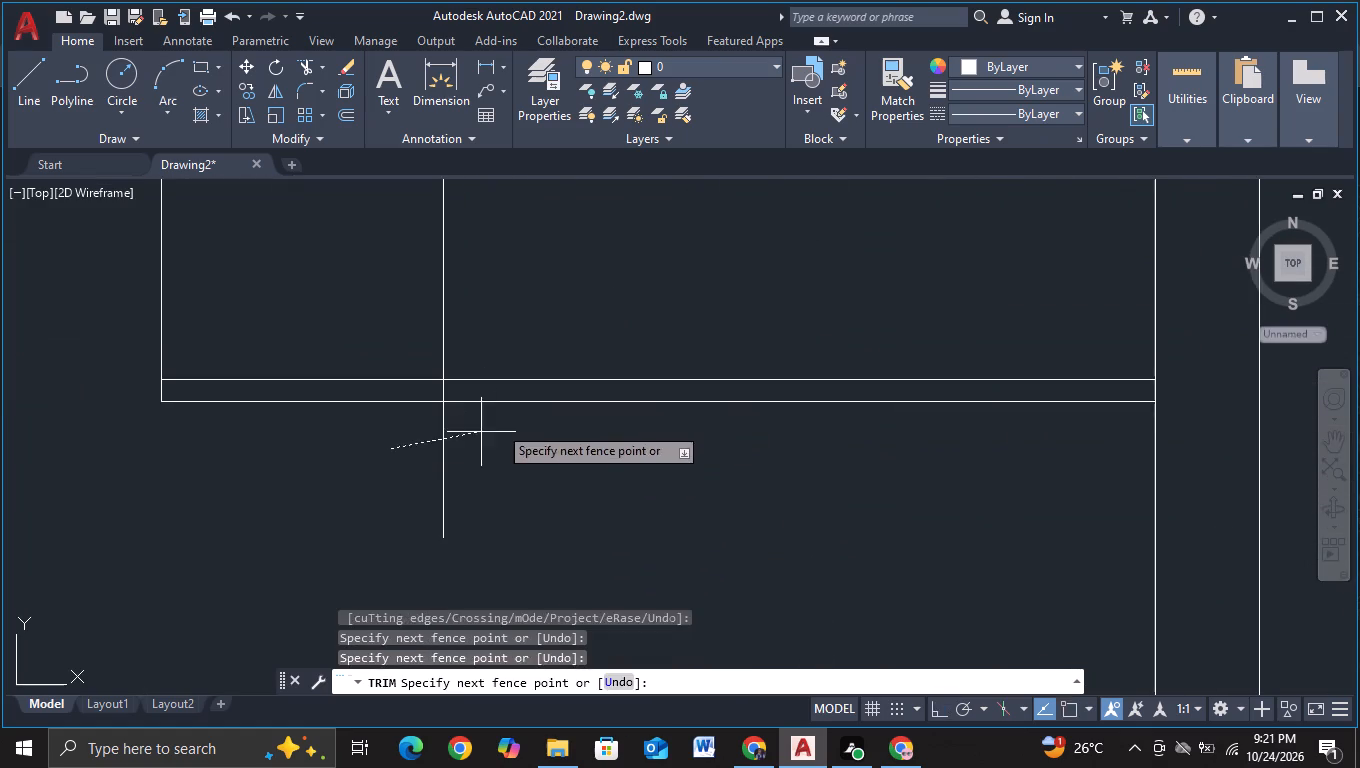
{"action": "left_click", "coordinate": [499, 425]}
{"action": "double_click", "coordinate": [437, 389]}
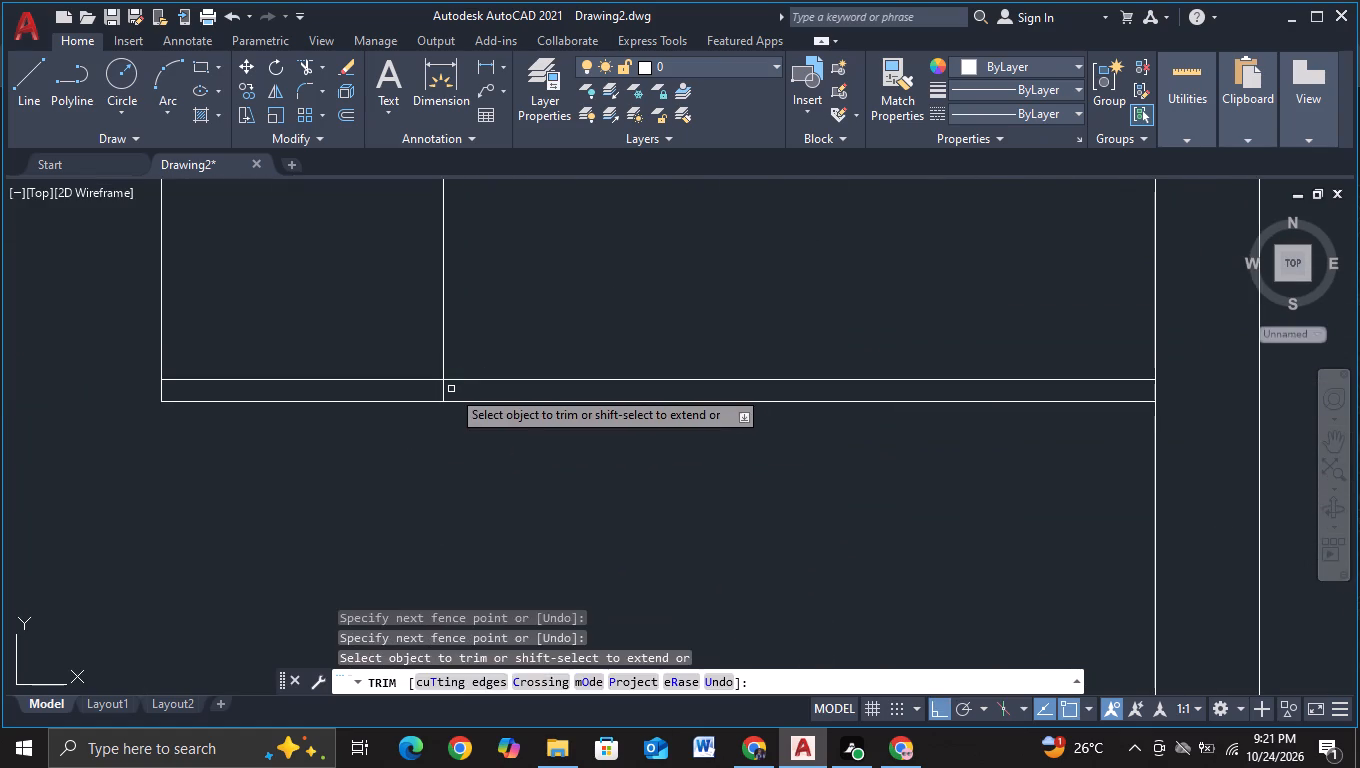
{"action": "left_click", "coordinate": [451, 389]}
{"action": "left_click", "coordinate": [430, 386]}
{"action": "key", "text": "Escape"}
Copy the box's vertical divider horizontally toward the columns, placing the copy a short distance before the outer column.
{"action": "scroll", "coordinate": [480, 423], "scroll_direction": "down", "scroll_amount": 2}
{"action": "middle_click_drag", "start_coordinate": [489, 461], "coordinate": [463, 478]}
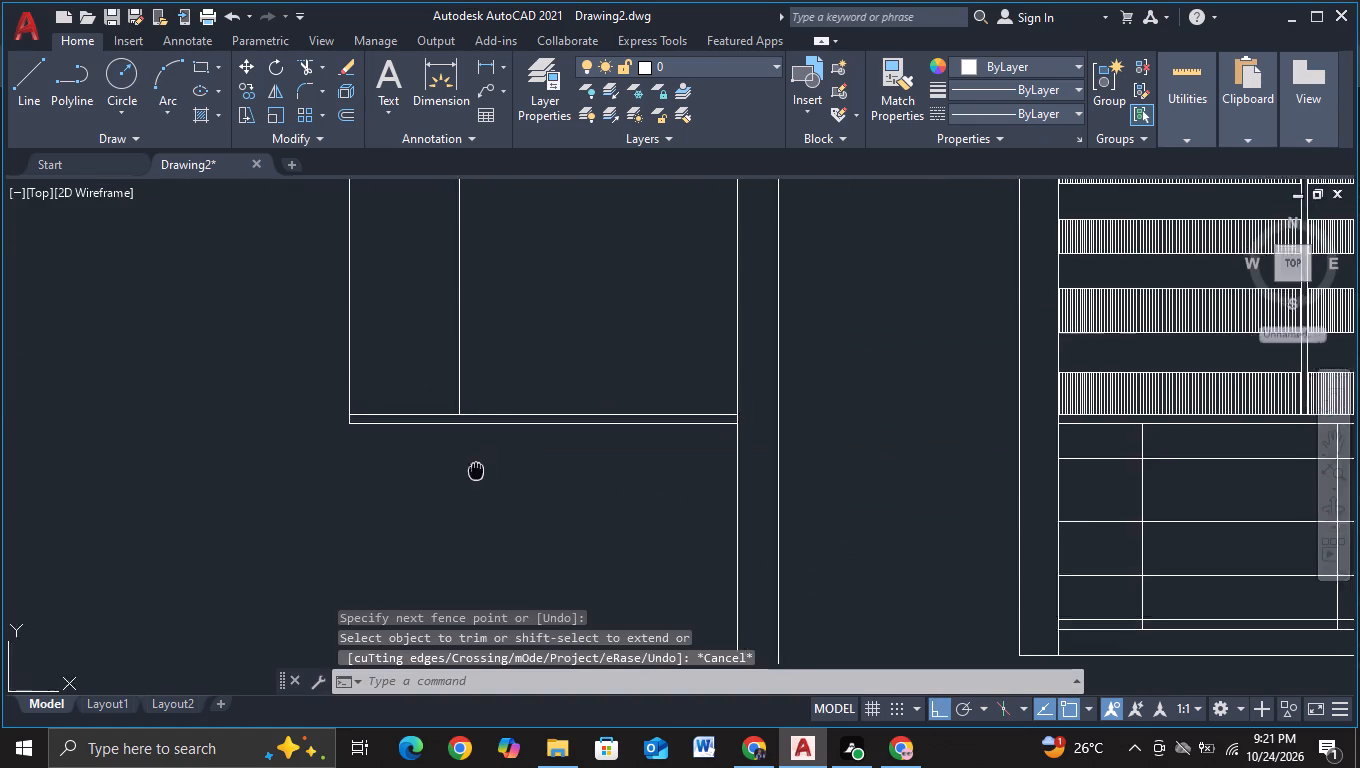
{"action": "middle_click_drag", "start_coordinate": [463, 478], "coordinate": [445, 481]}
{"action": "left_click", "coordinate": [425, 361]}
{"action": "key", "text": "c"}
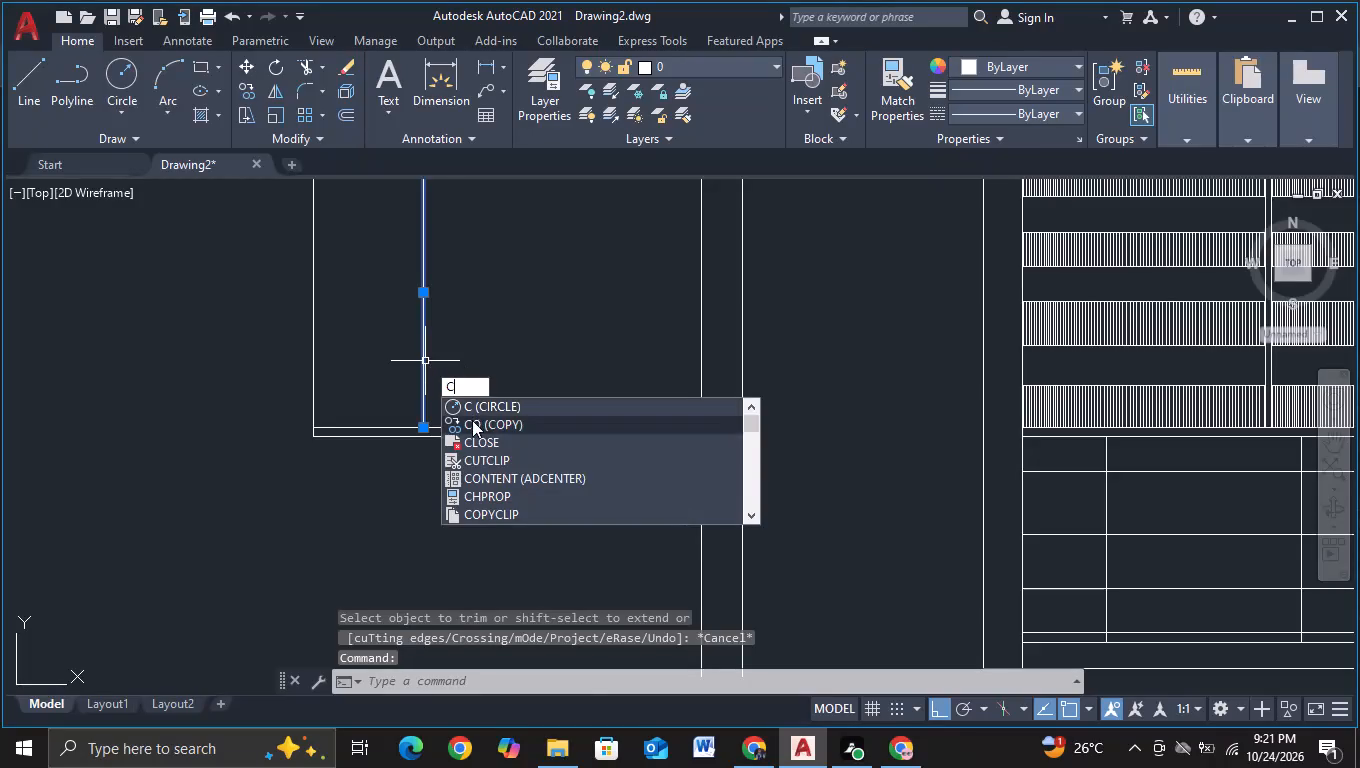
{"action": "left_click", "coordinate": [472, 420]}
{"action": "left_click", "coordinate": [408, 484]}
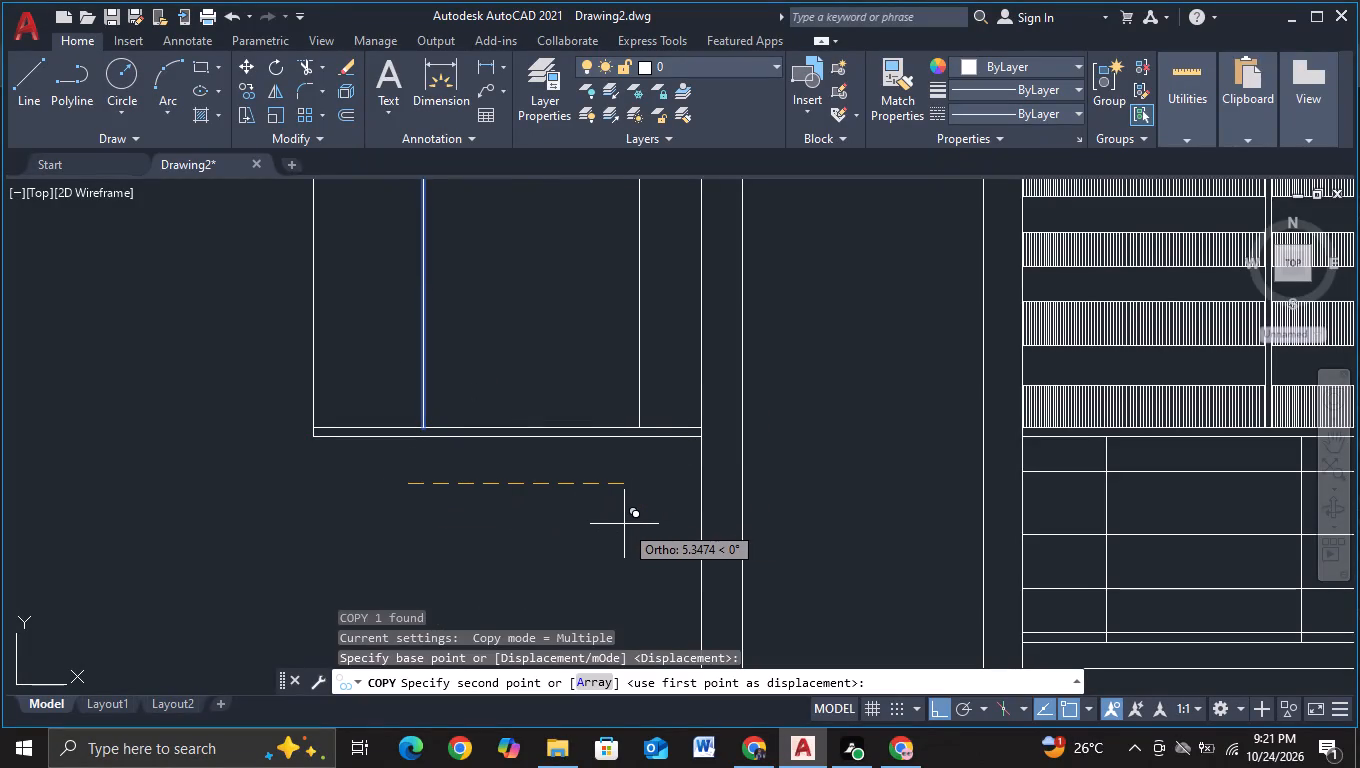
{"action": "left_click", "coordinate": [641, 524]}
{"action": "key", "text": "Escape"}
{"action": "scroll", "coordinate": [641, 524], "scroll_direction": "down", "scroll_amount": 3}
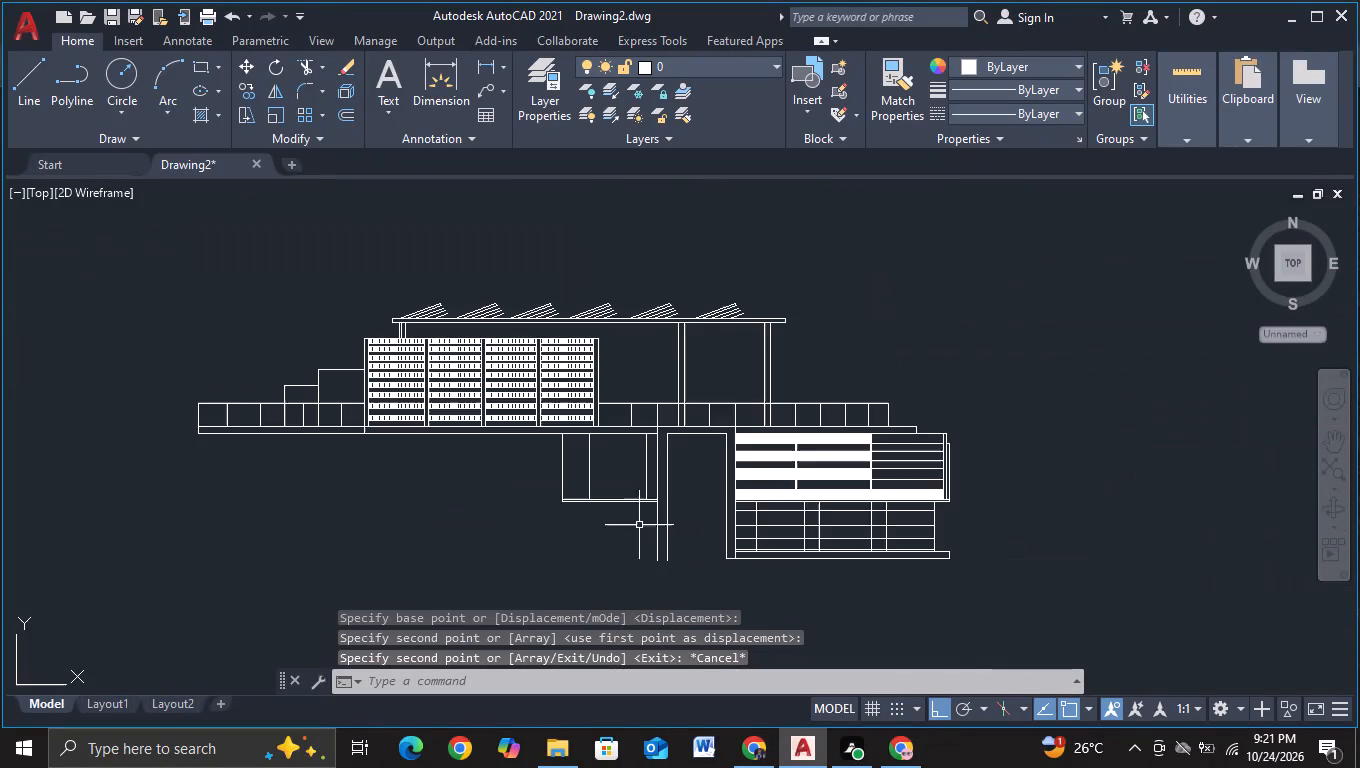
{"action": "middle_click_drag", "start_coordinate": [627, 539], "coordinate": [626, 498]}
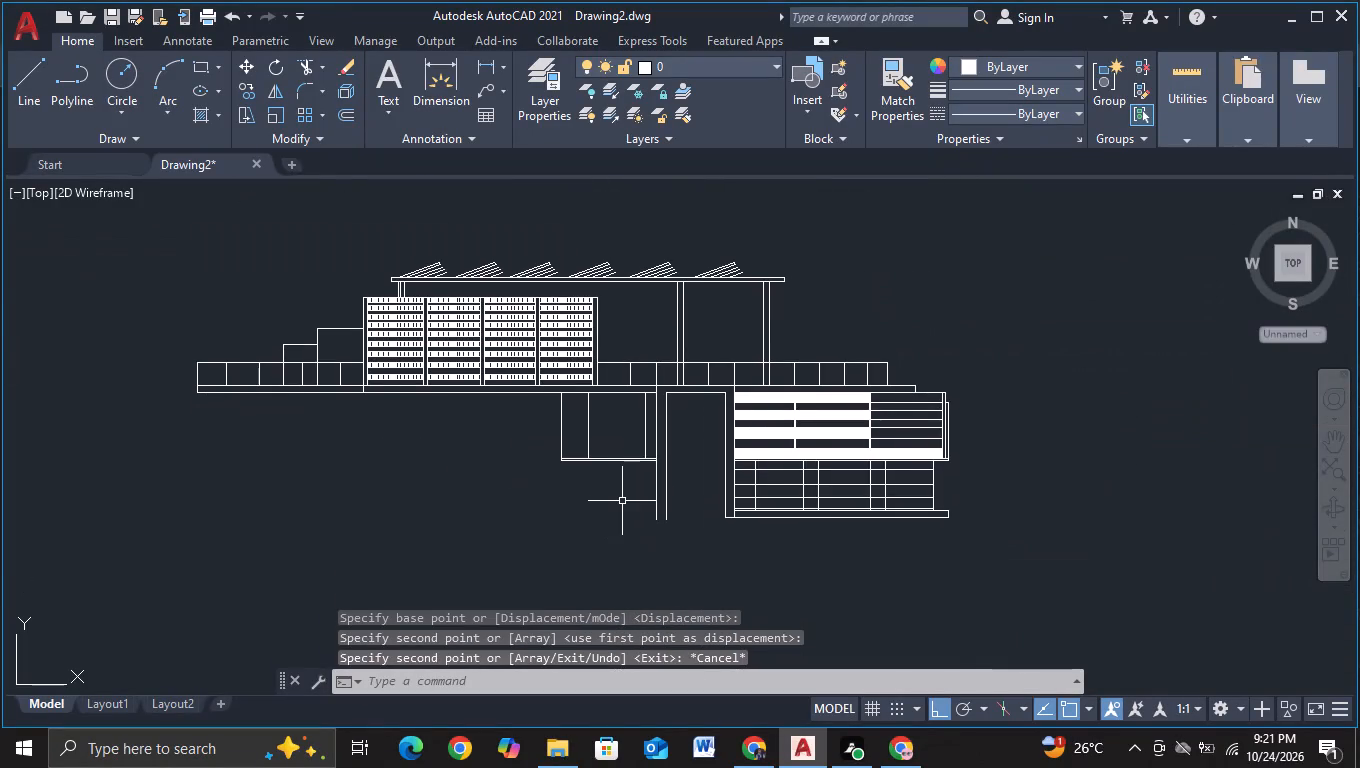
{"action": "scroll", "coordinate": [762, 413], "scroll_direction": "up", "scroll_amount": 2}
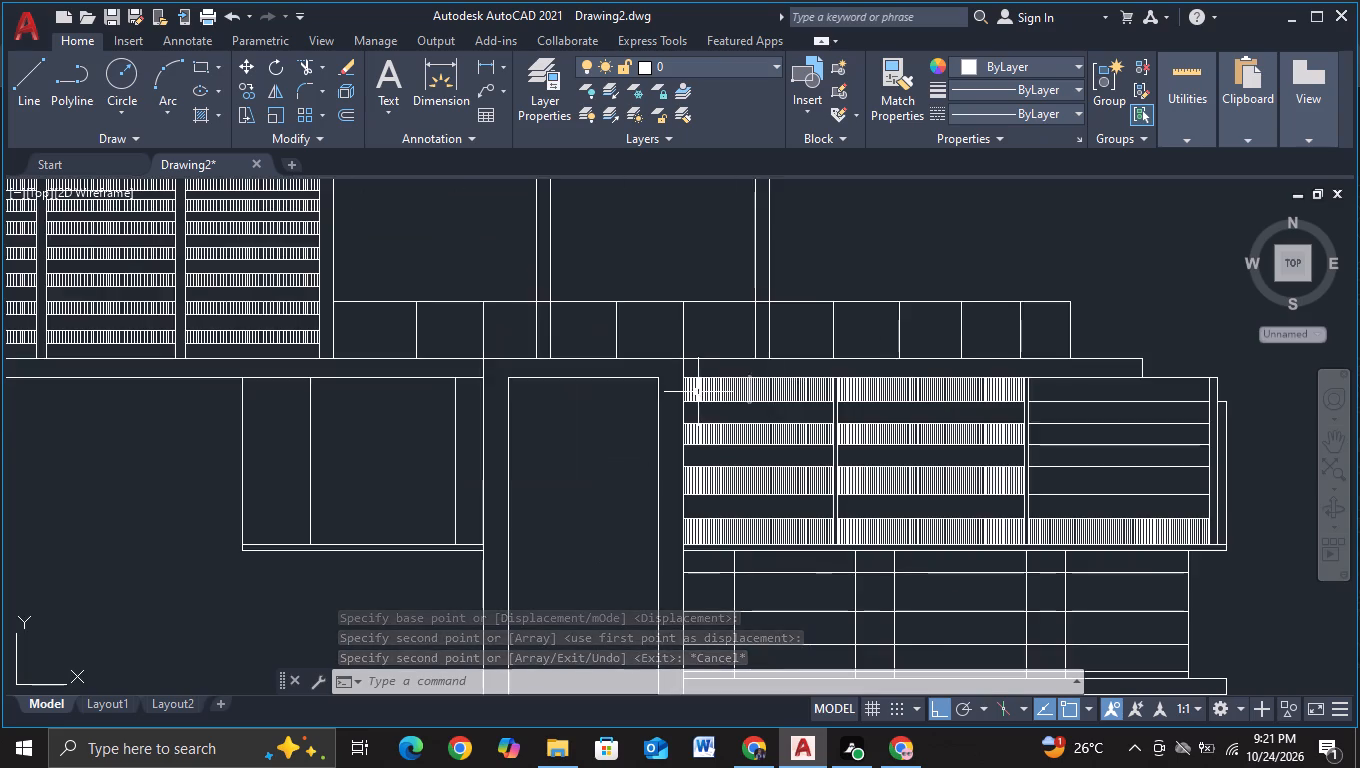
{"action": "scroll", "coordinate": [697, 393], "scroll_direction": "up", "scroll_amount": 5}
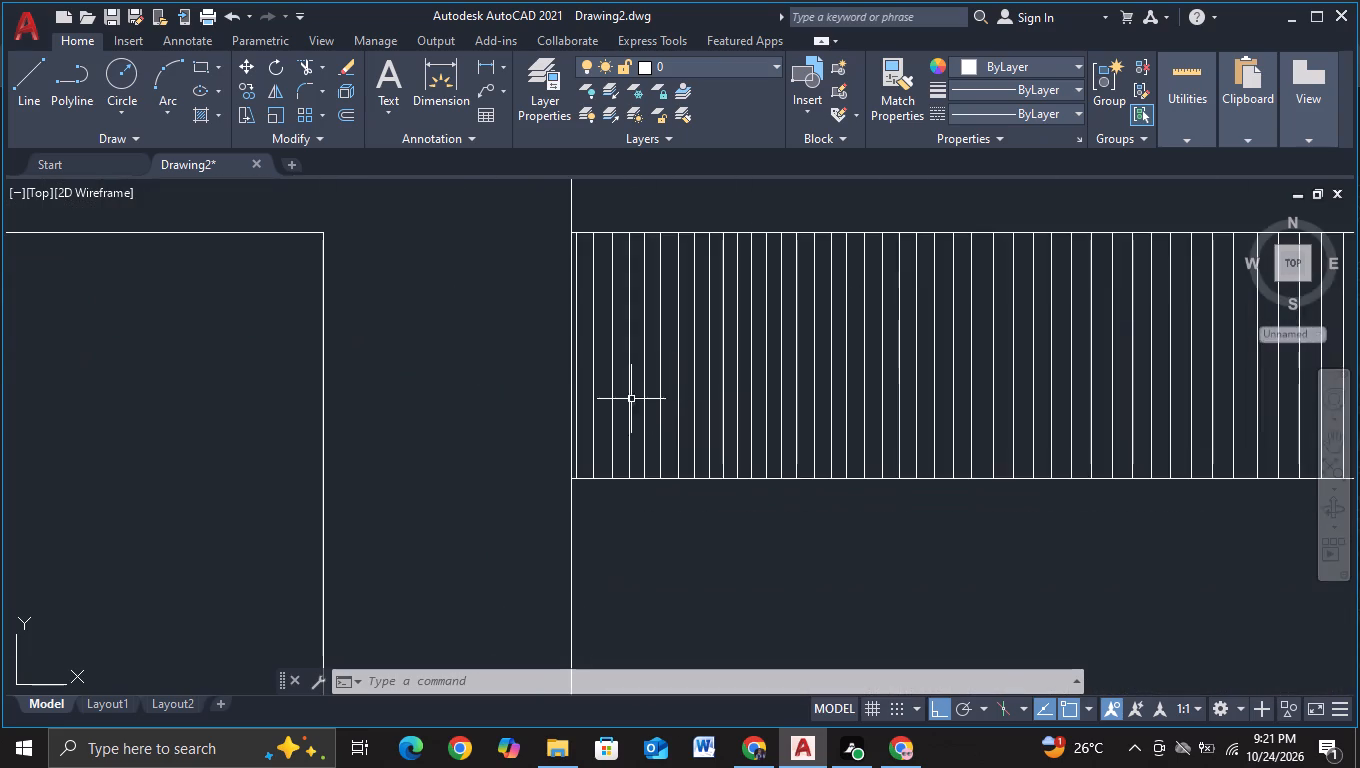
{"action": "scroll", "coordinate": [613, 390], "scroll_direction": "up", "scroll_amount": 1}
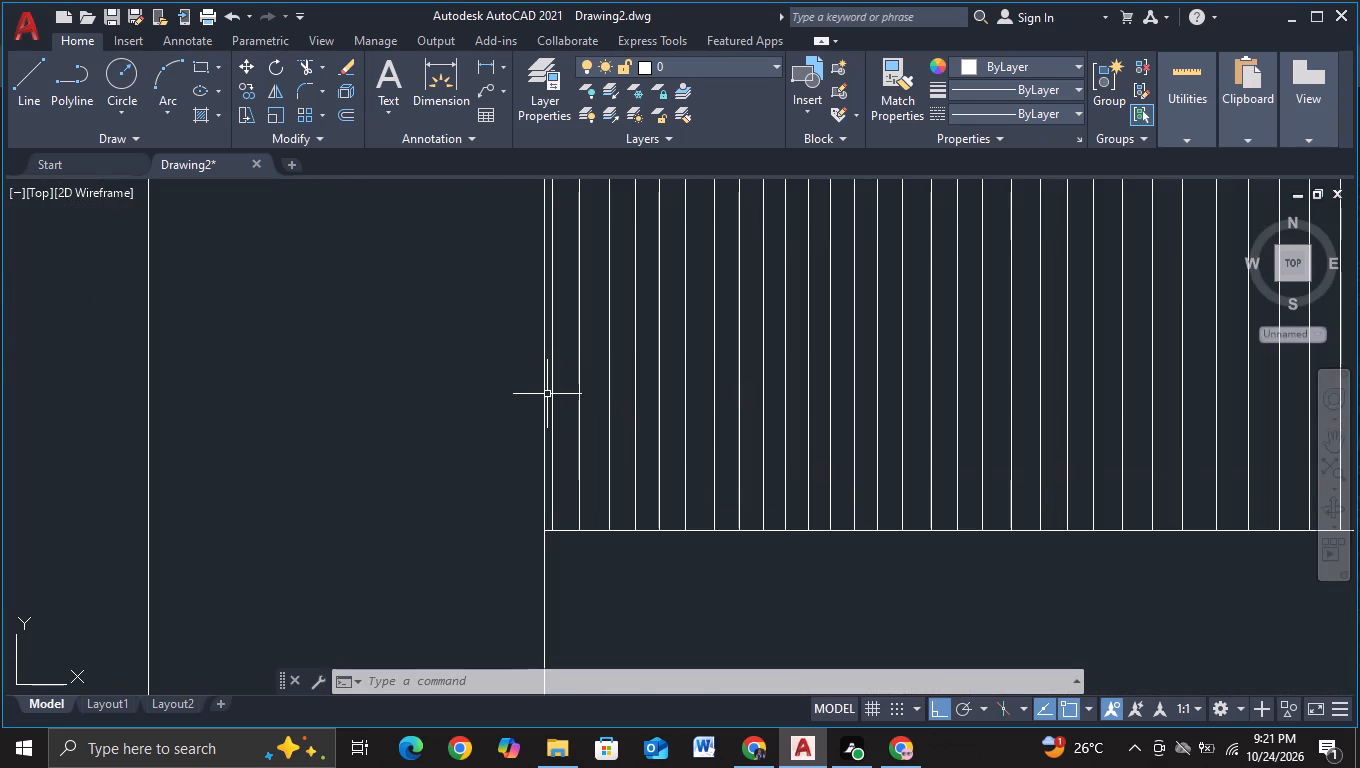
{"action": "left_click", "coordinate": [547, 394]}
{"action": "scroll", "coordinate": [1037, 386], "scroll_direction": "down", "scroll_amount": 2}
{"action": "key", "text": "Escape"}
Copy the vertical slats of the slatted lower block's top-row first panel about 14 units horizontally, into the under-slab box's top beside the outer column.
{"action": "middle_click_drag", "start_coordinate": [1037, 386], "coordinate": [1003, 392]}
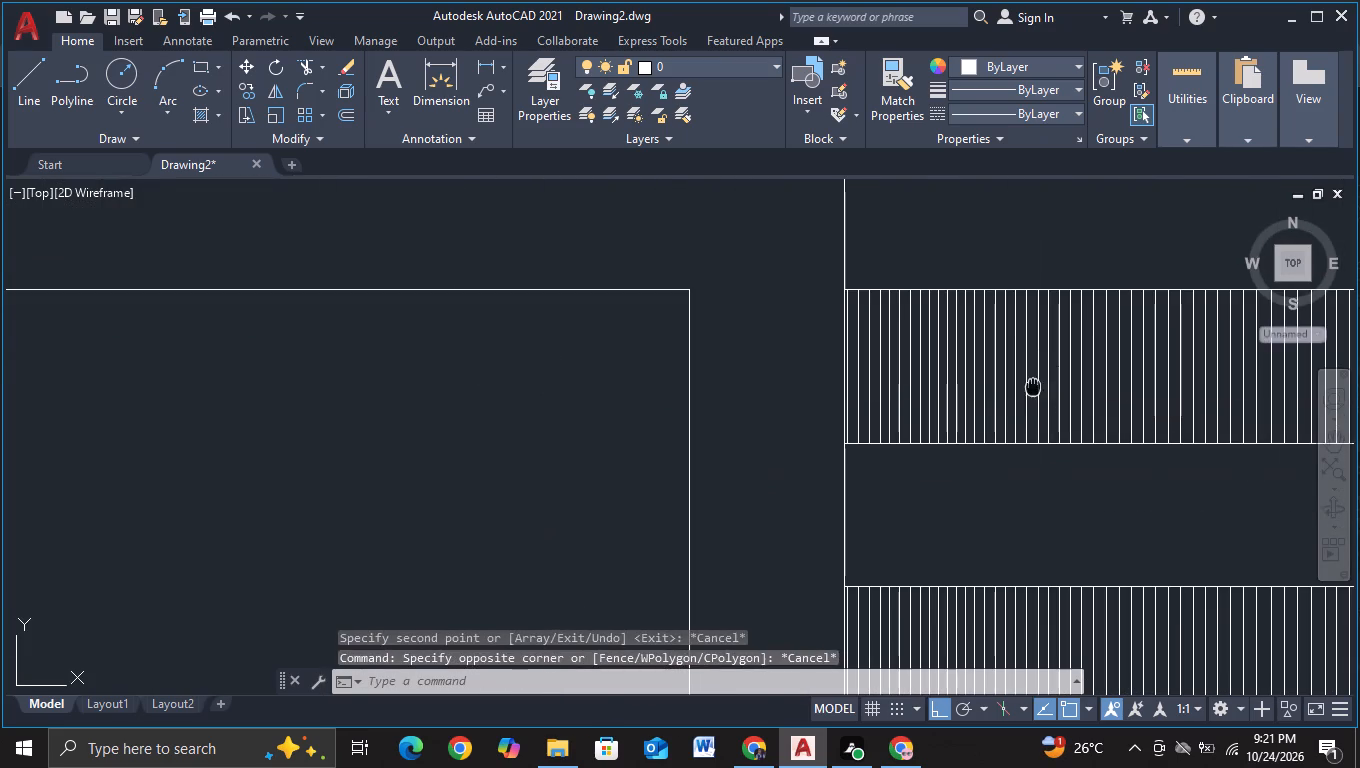
{"action": "middle_click_drag", "start_coordinate": [1003, 392], "coordinate": [128, 379]}
{"action": "scroll", "coordinate": [862, 371], "scroll_direction": "up", "scroll_amount": 3}
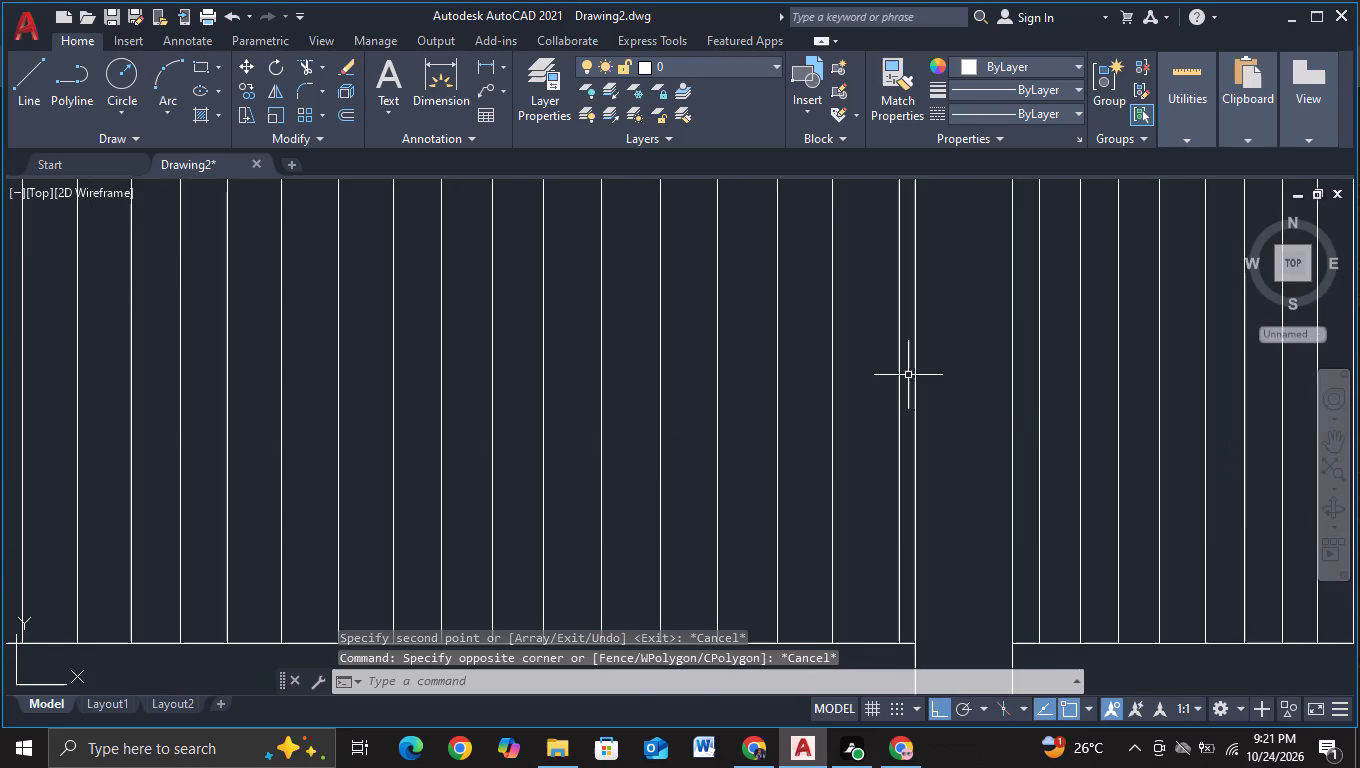
{"action": "left_click", "coordinate": [906, 377]}
{"action": "scroll", "coordinate": [540, 373], "scroll_direction": "down", "scroll_amount": 3}
{"action": "middle_click_drag", "start_coordinate": [540, 373], "coordinate": [1126, 399]}
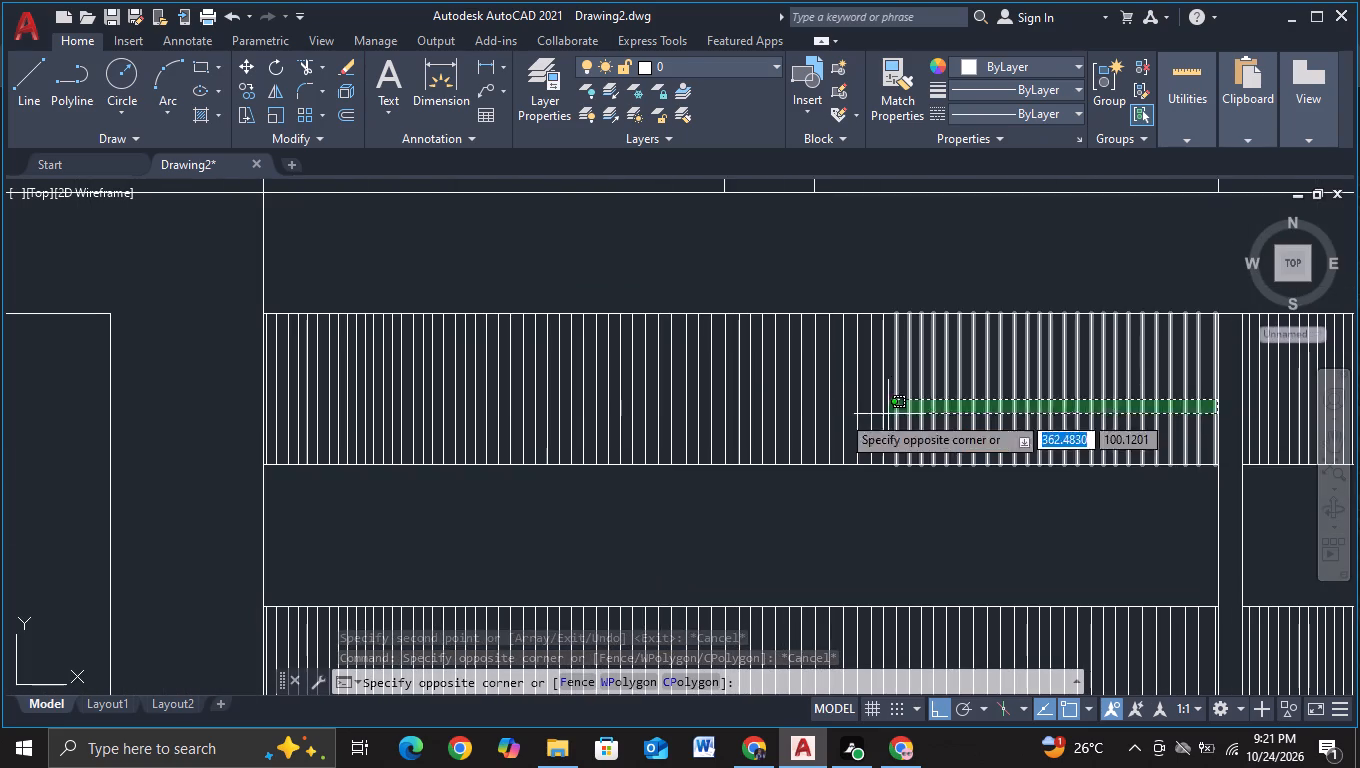
{"action": "middle_click_drag", "start_coordinate": [512, 411], "coordinate": [927, 472]}
{"action": "scroll", "coordinate": [806, 458], "scroll_direction": "up", "scroll_amount": 2}
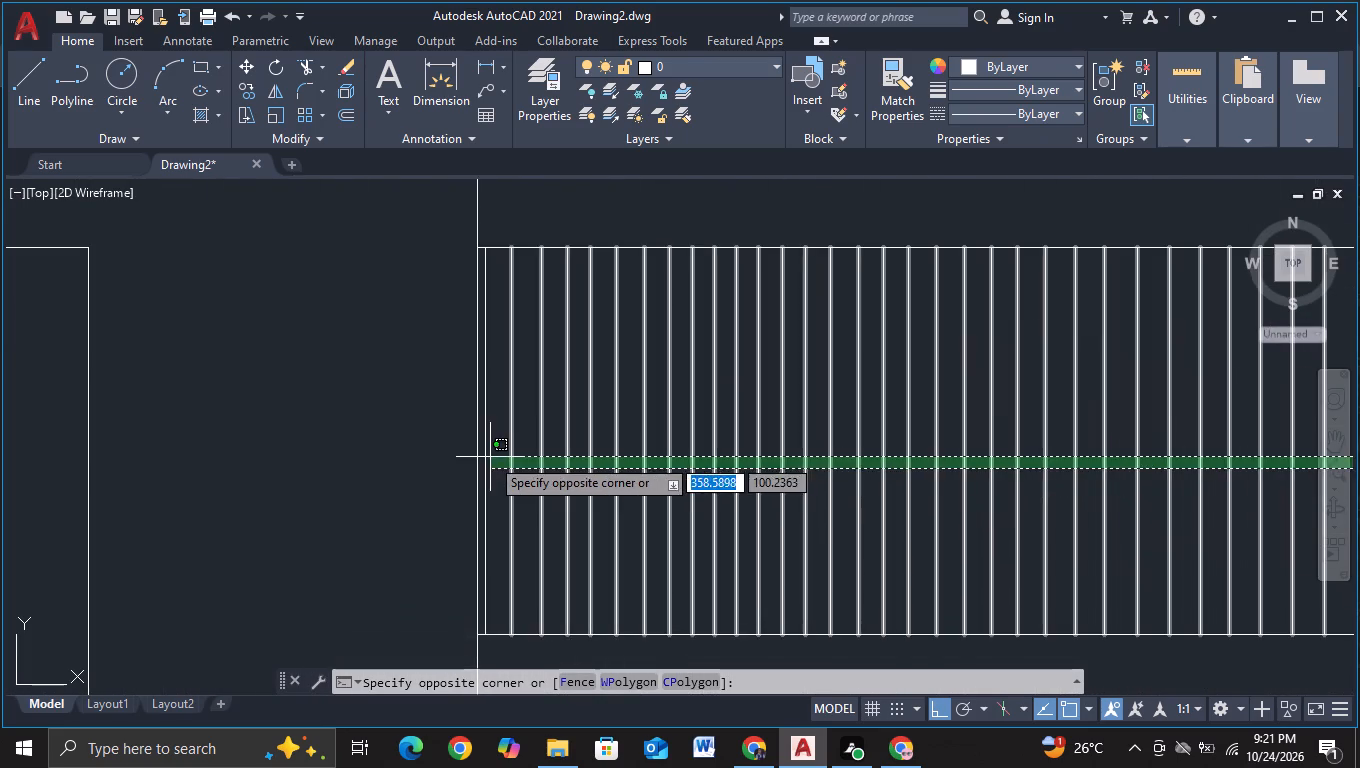
{"action": "scroll", "coordinate": [489, 457], "scroll_direction": "up", "scroll_amount": 2}
{"action": "left_click", "coordinate": [466, 460]}
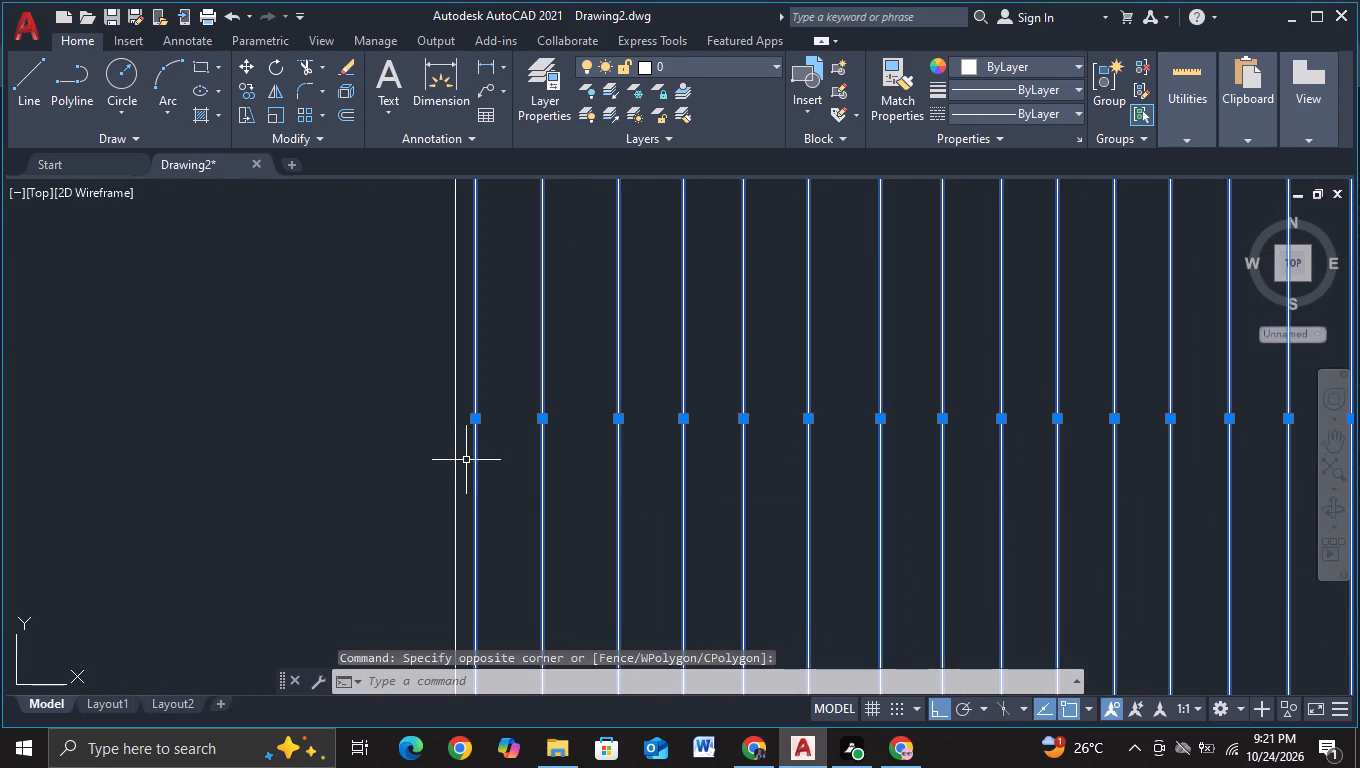
{"action": "key", "text": "c"}
{"action": "left_click", "coordinate": [627, 523]}
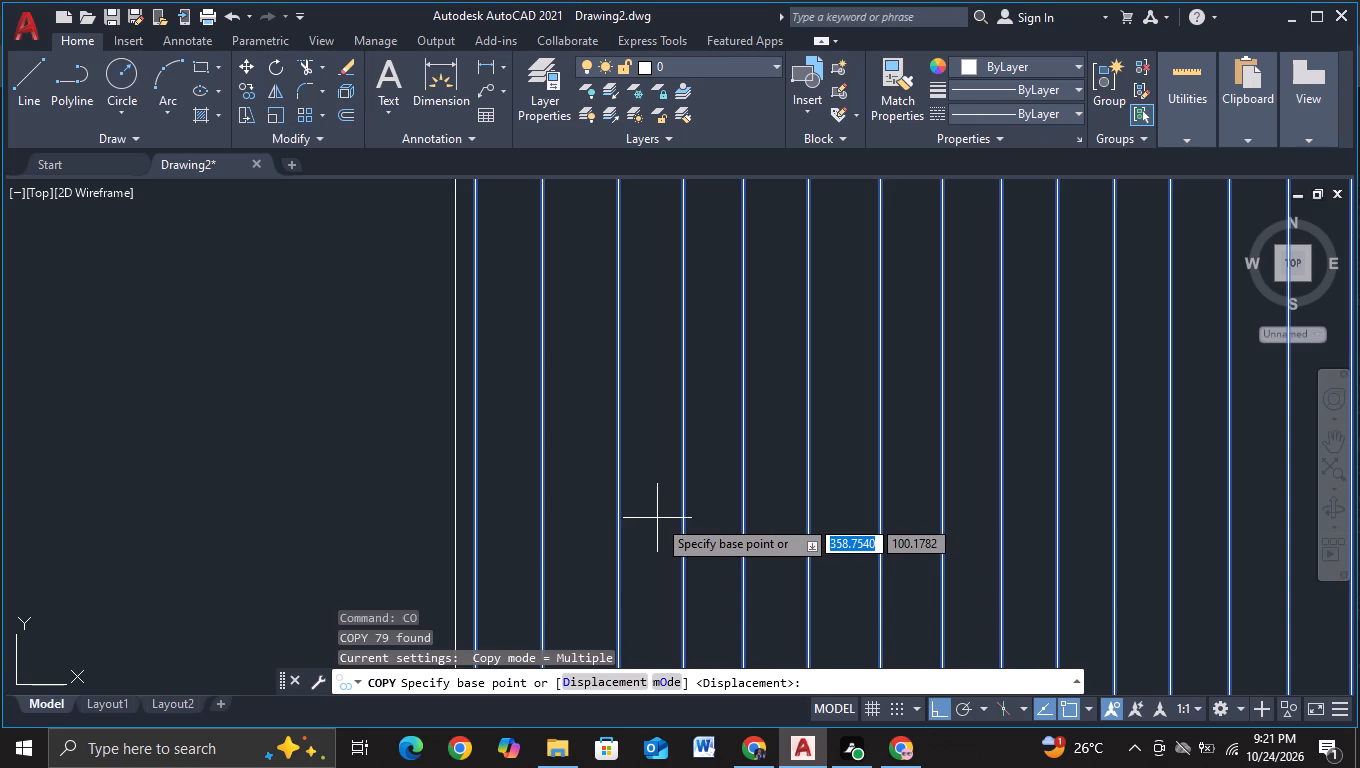
{"action": "left_click", "coordinate": [657, 518]}
{"action": "scroll", "coordinate": [462, 470], "scroll_direction": "down", "scroll_amount": 3}
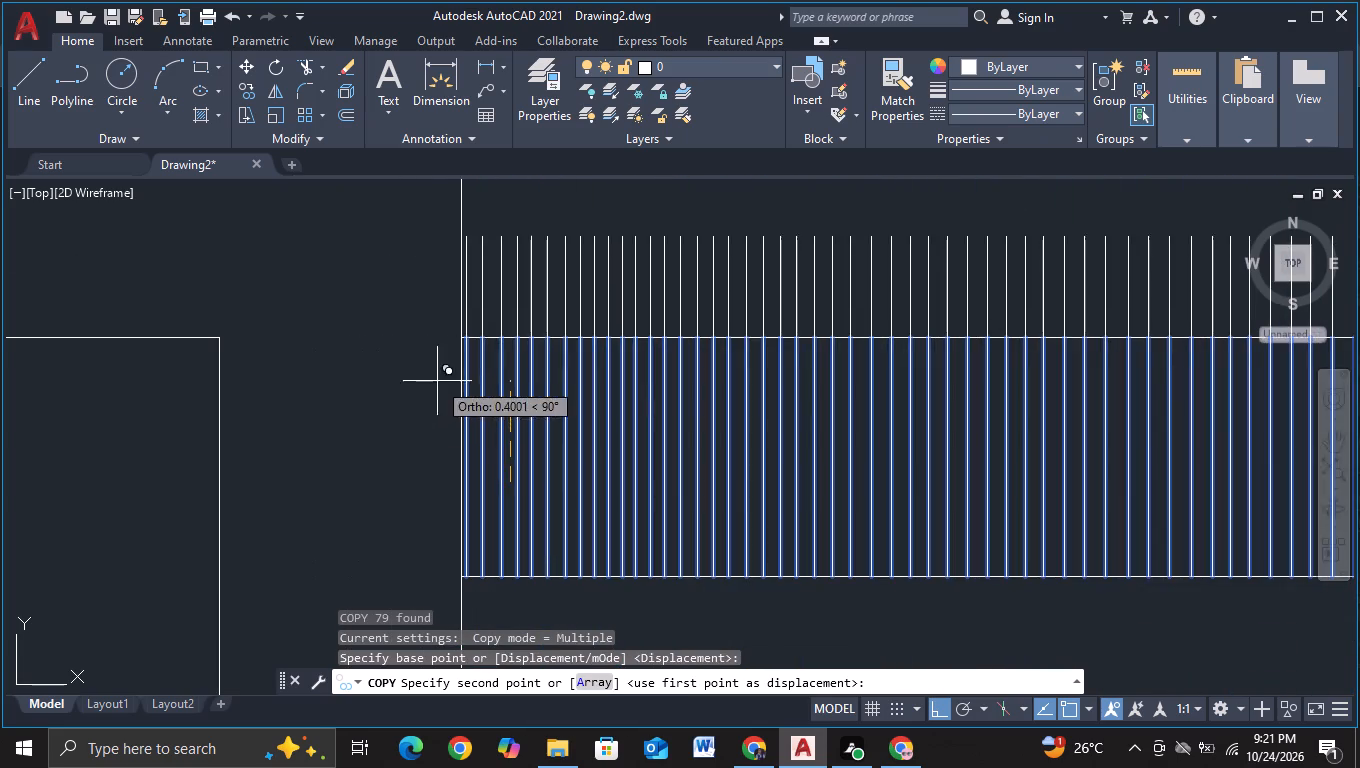
{"action": "middle_click_drag", "start_coordinate": [352, 472], "coordinate": [751, 488]}
{"action": "scroll", "coordinate": [553, 493], "scroll_direction": "down", "scroll_amount": 2}
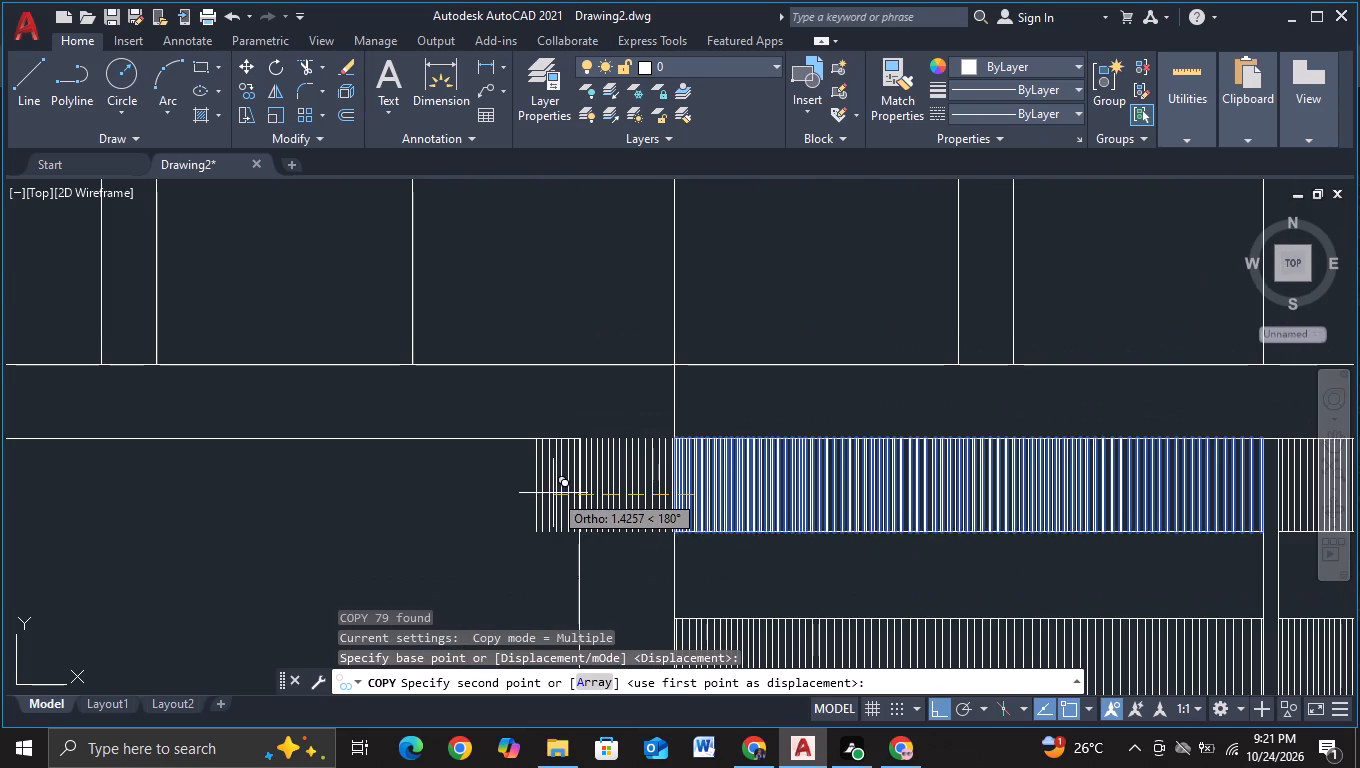
{"action": "middle_click_drag", "start_coordinate": [401, 486], "coordinate": [968, 537]}
{"action": "middle_click_drag", "start_coordinate": [564, 527], "coordinate": [968, 547]}
{"action": "scroll", "coordinate": [425, 505], "scroll_direction": "down", "scroll_amount": 2}
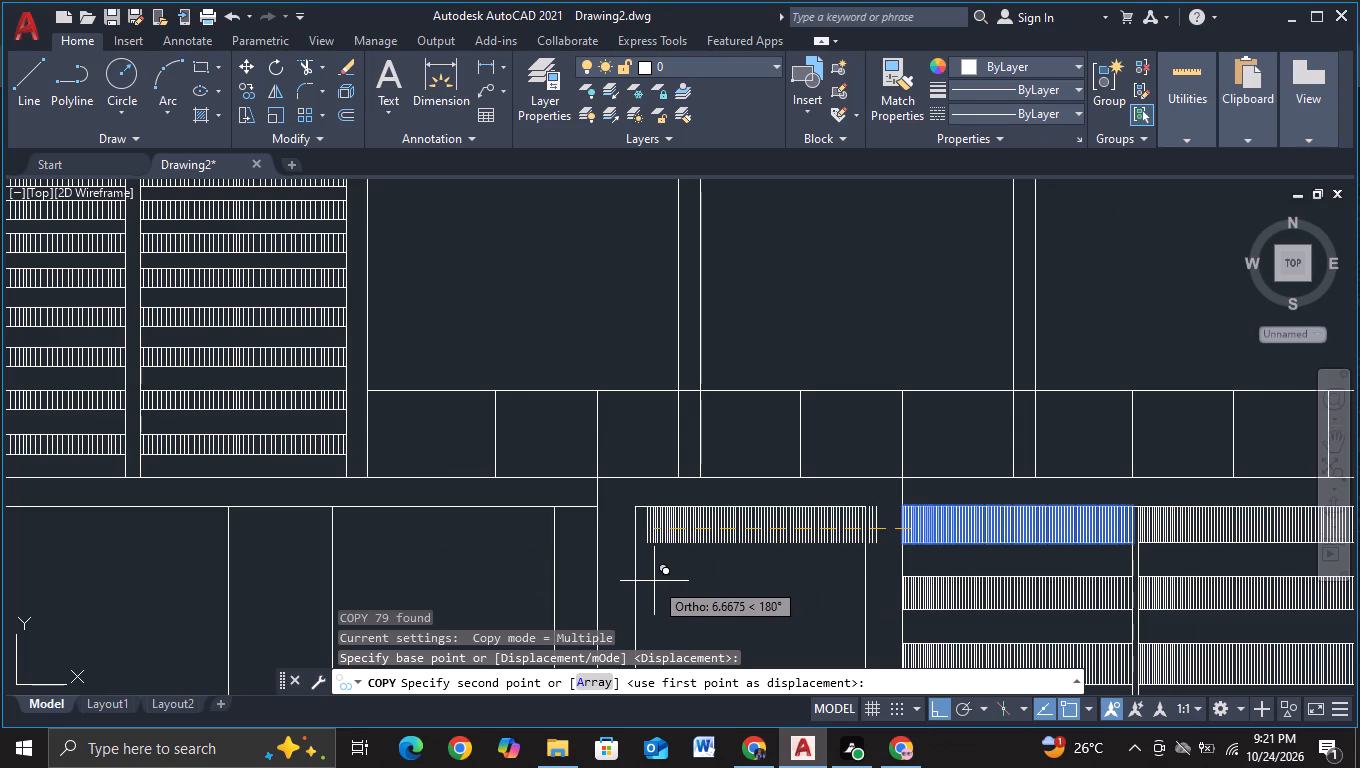
{"action": "scroll", "coordinate": [654, 581], "scroll_direction": "down", "scroll_amount": 3}
{"action": "scroll", "coordinate": [530, 567], "scroll_direction": "up", "scroll_amount": 3}
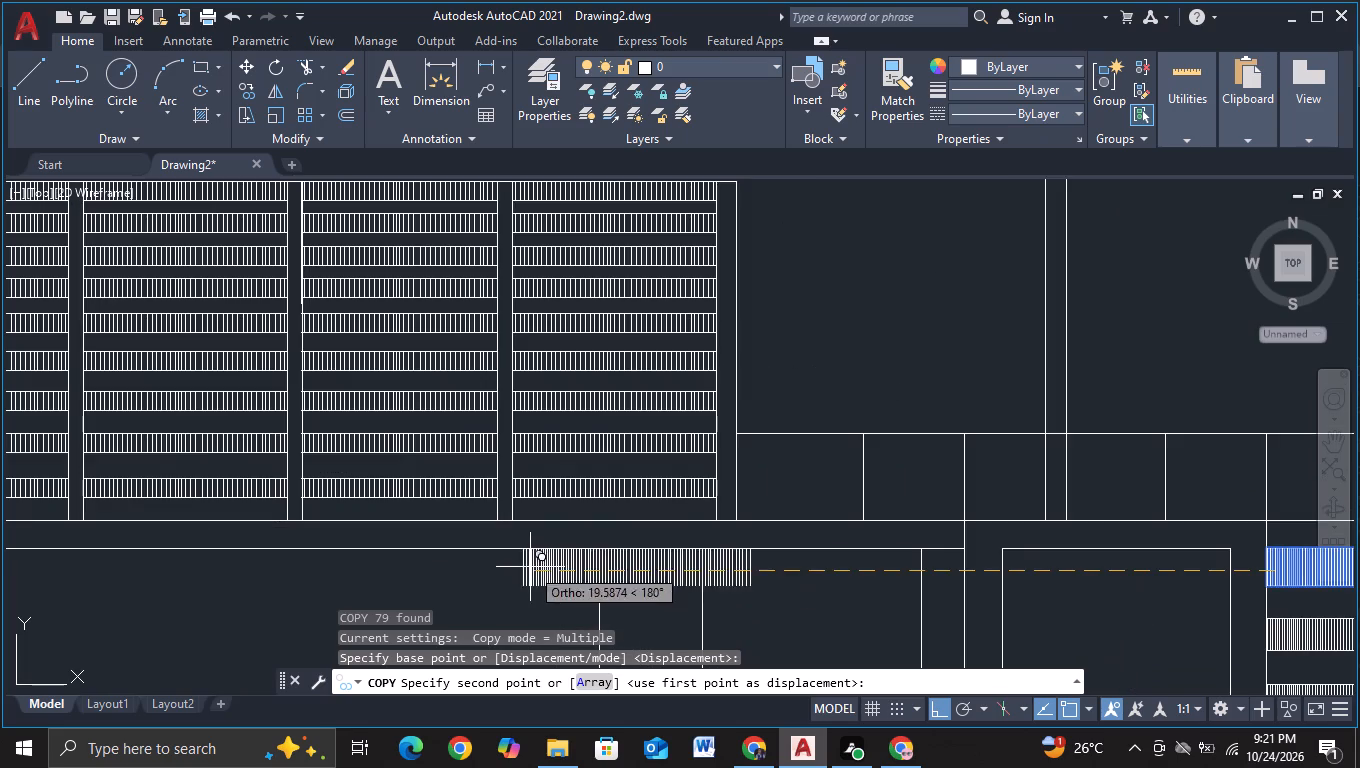
{"action": "middle_click_drag", "start_coordinate": [696, 601], "coordinate": [318, 486]}
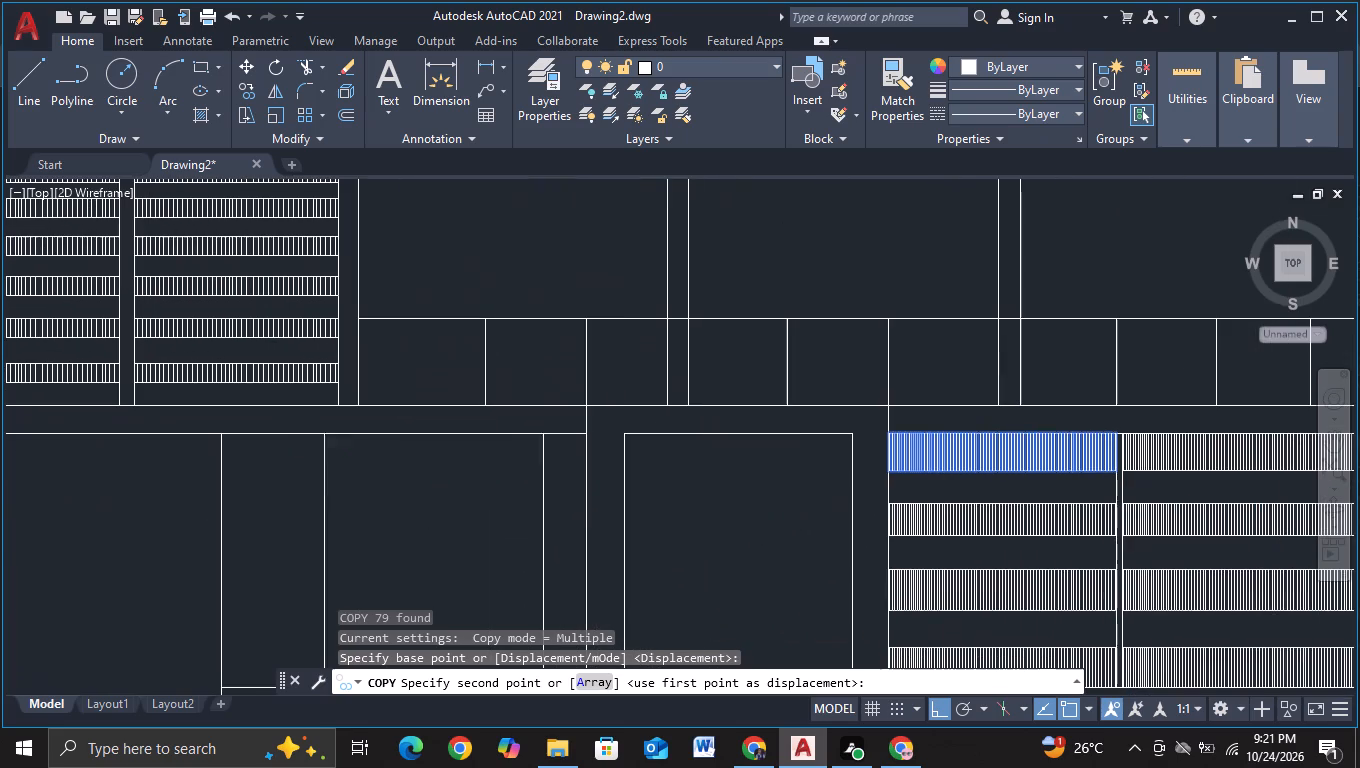
{"action": "scroll", "coordinate": [352, 492], "scroll_direction": "up", "scroll_amount": 2}
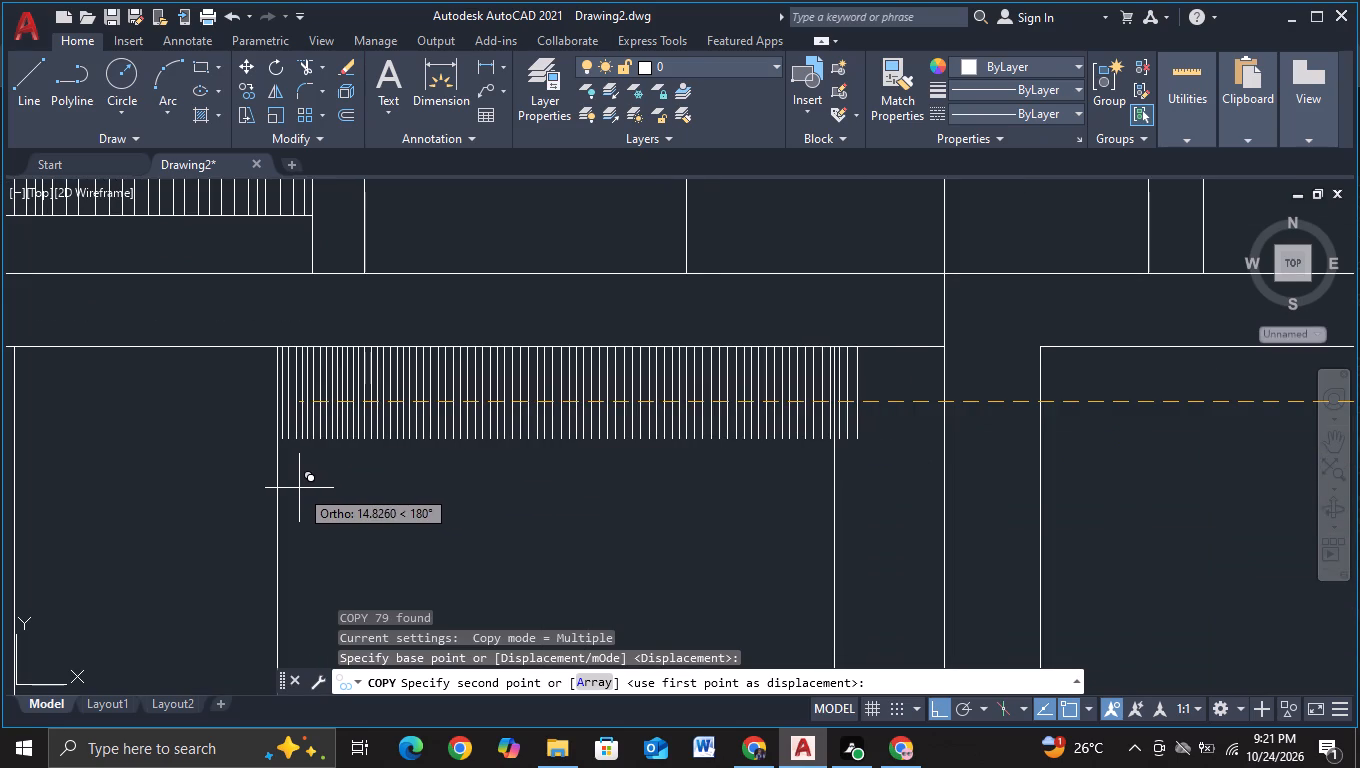
{"action": "left_click", "coordinate": [383, 510]}
Place a second copy of the slats about 20 units from the original, continuing the row past the under-slab box's outer side.
{"action": "scroll", "coordinate": [308, 505], "scroll_direction": "down", "scroll_amount": 2}
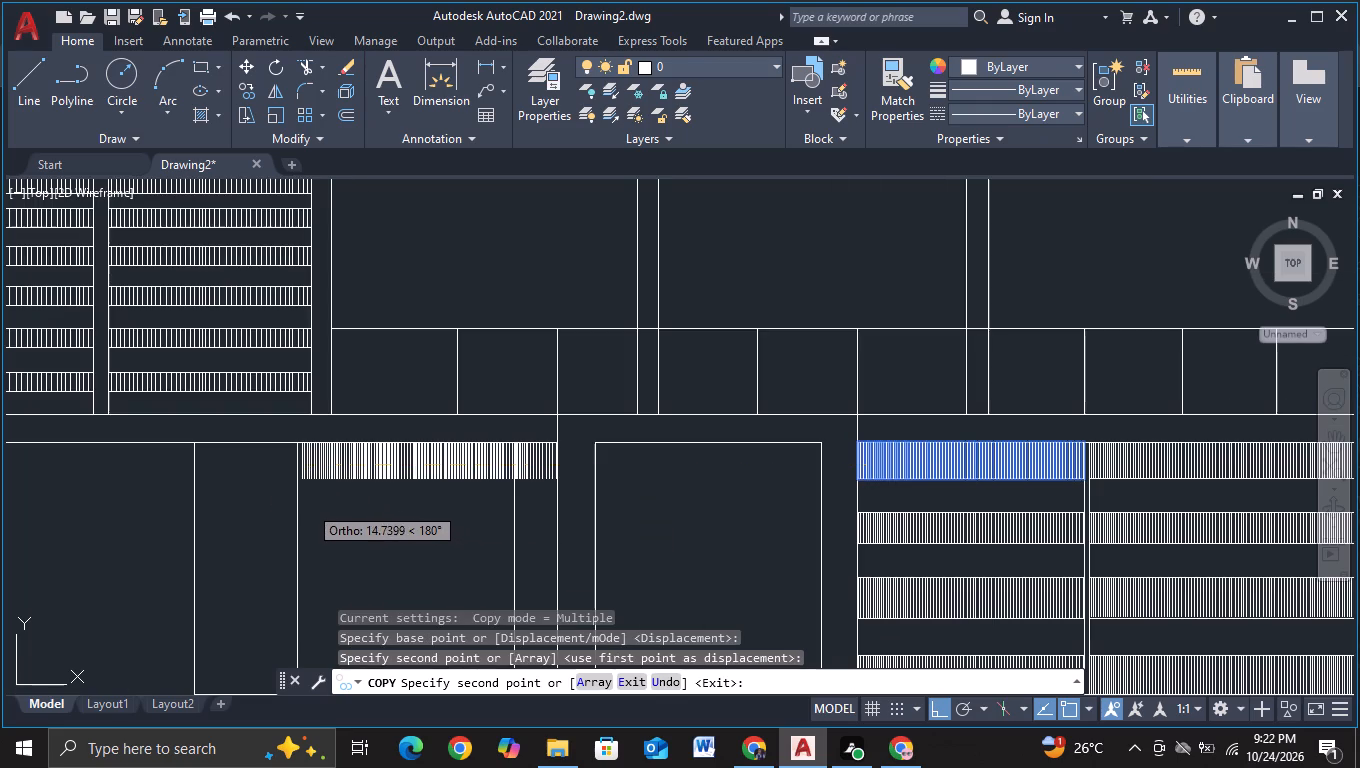
{"action": "middle_click_drag", "start_coordinate": [245, 505], "coordinate": [429, 486]}
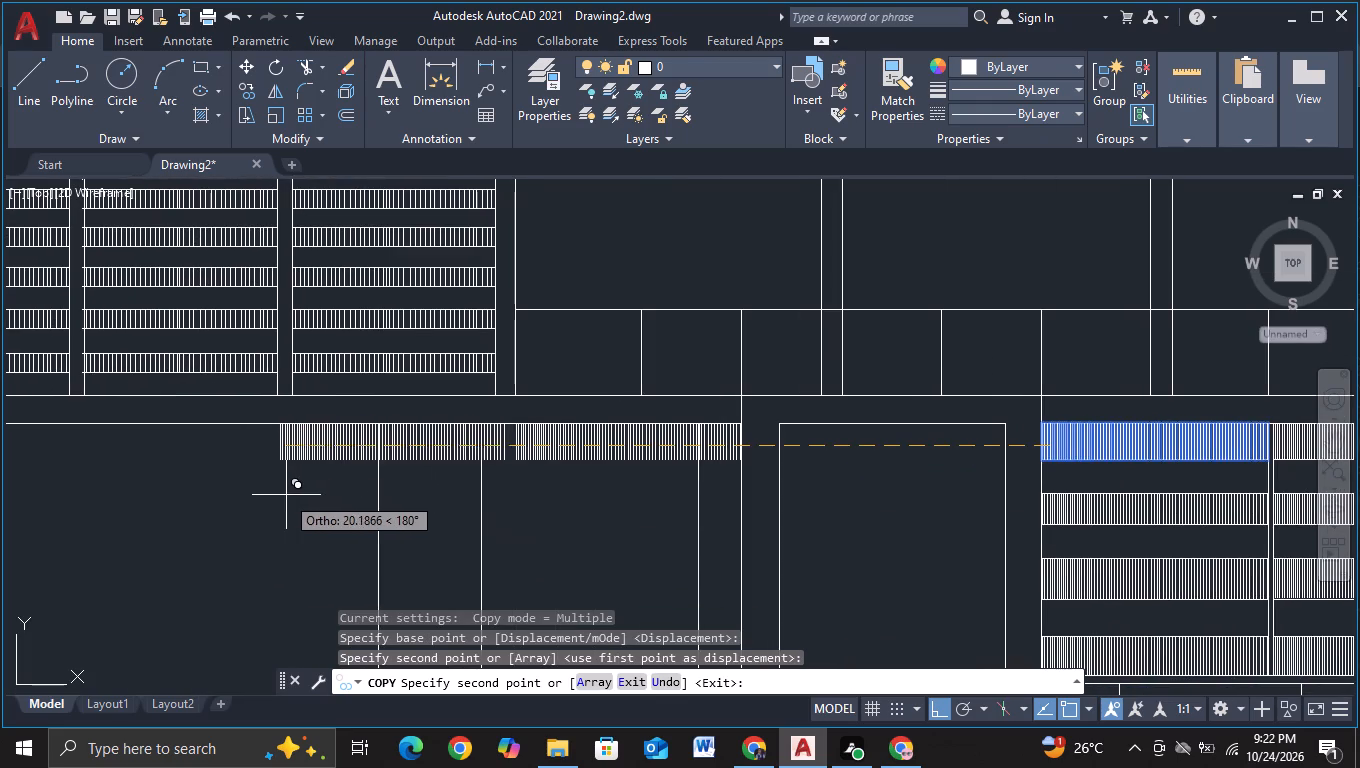
{"action": "scroll", "coordinate": [282, 495], "scroll_direction": "up", "scroll_amount": 3}
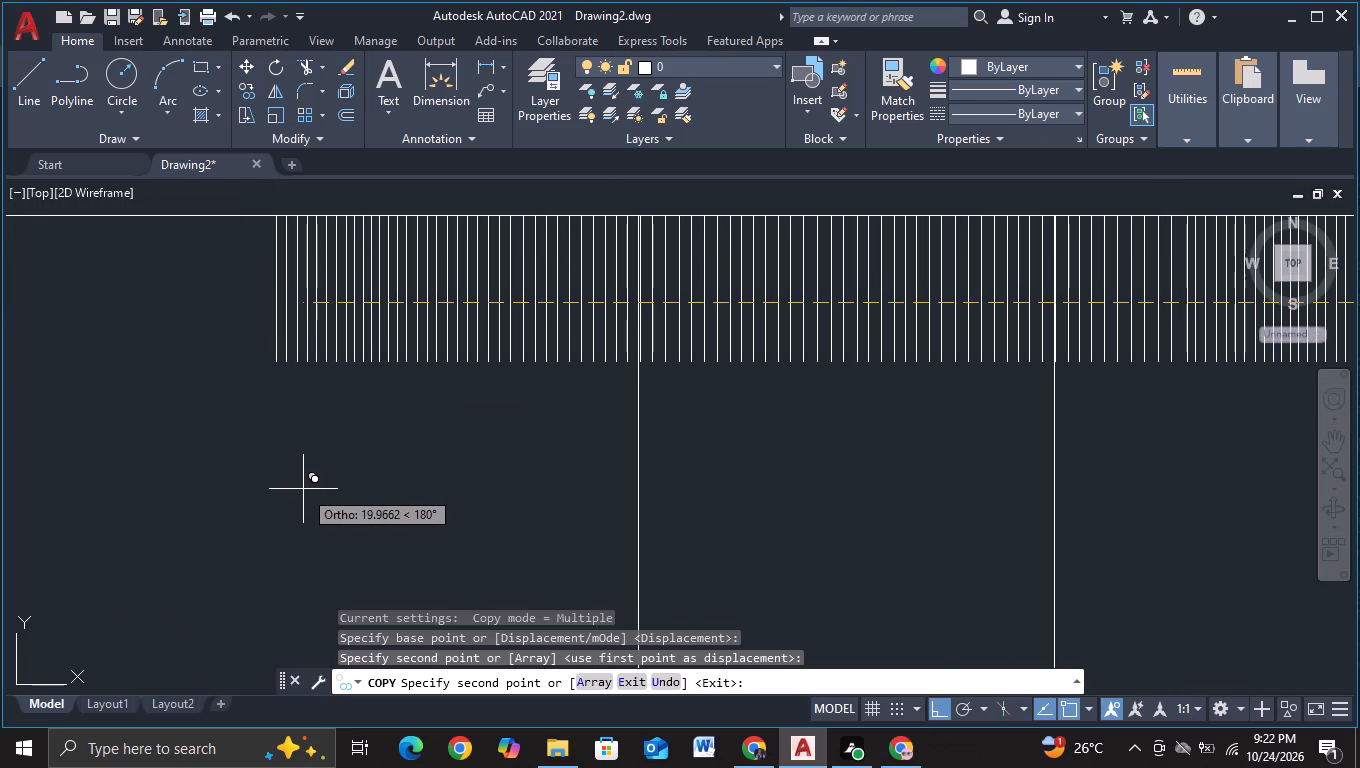
{"action": "left_click", "coordinate": [301, 489]}
{"action": "key", "text": "Escape"}
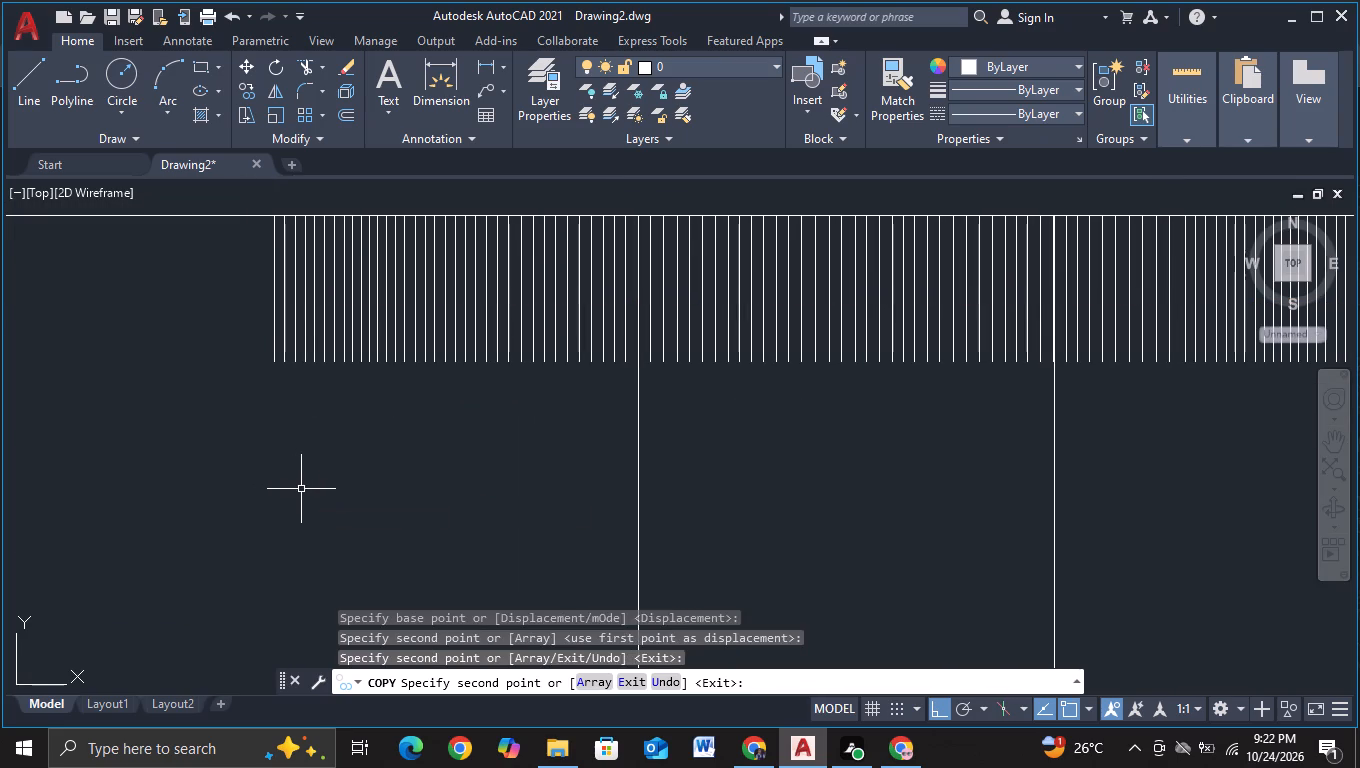
Trim away the copied slats that extend beyond the under-slab box's outer side.
{"action": "left_click", "coordinate": [304, 68]}
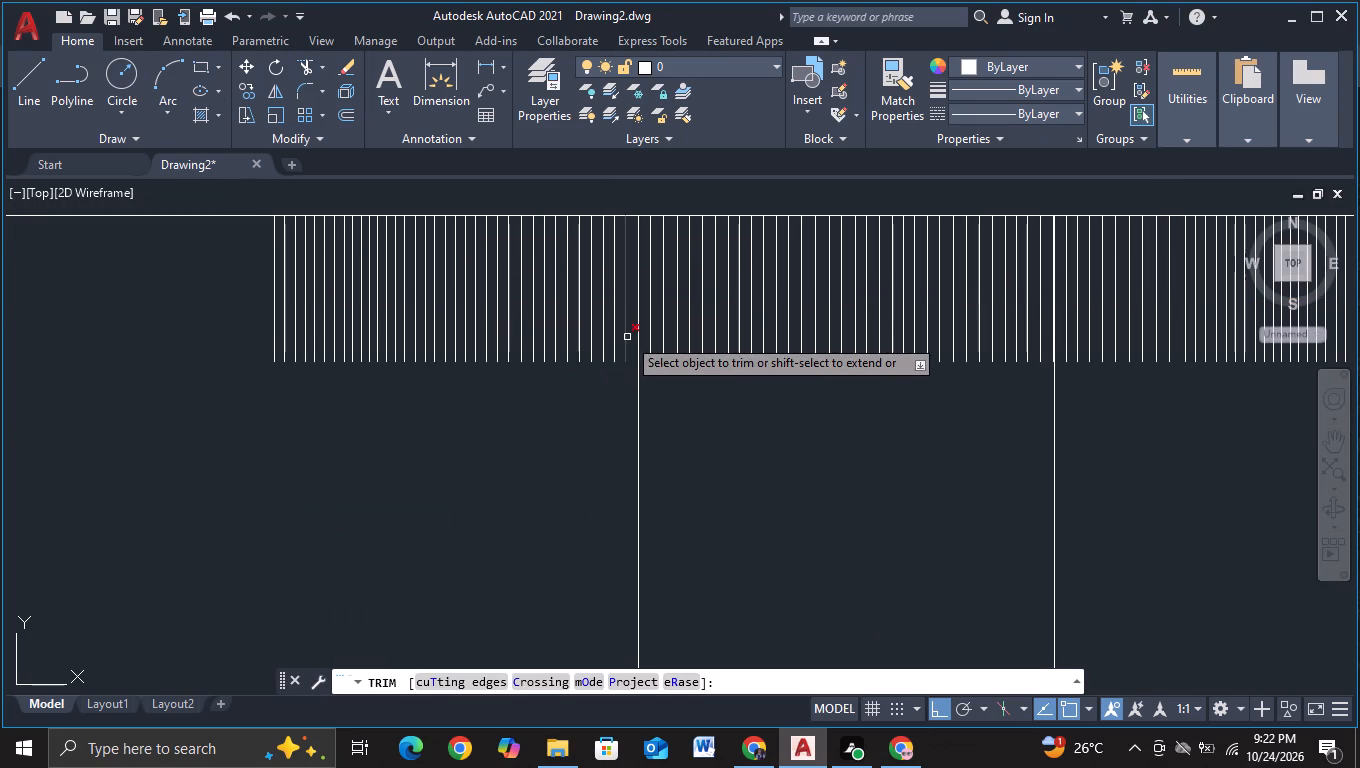
{"action": "left_click", "coordinate": [630, 329]}
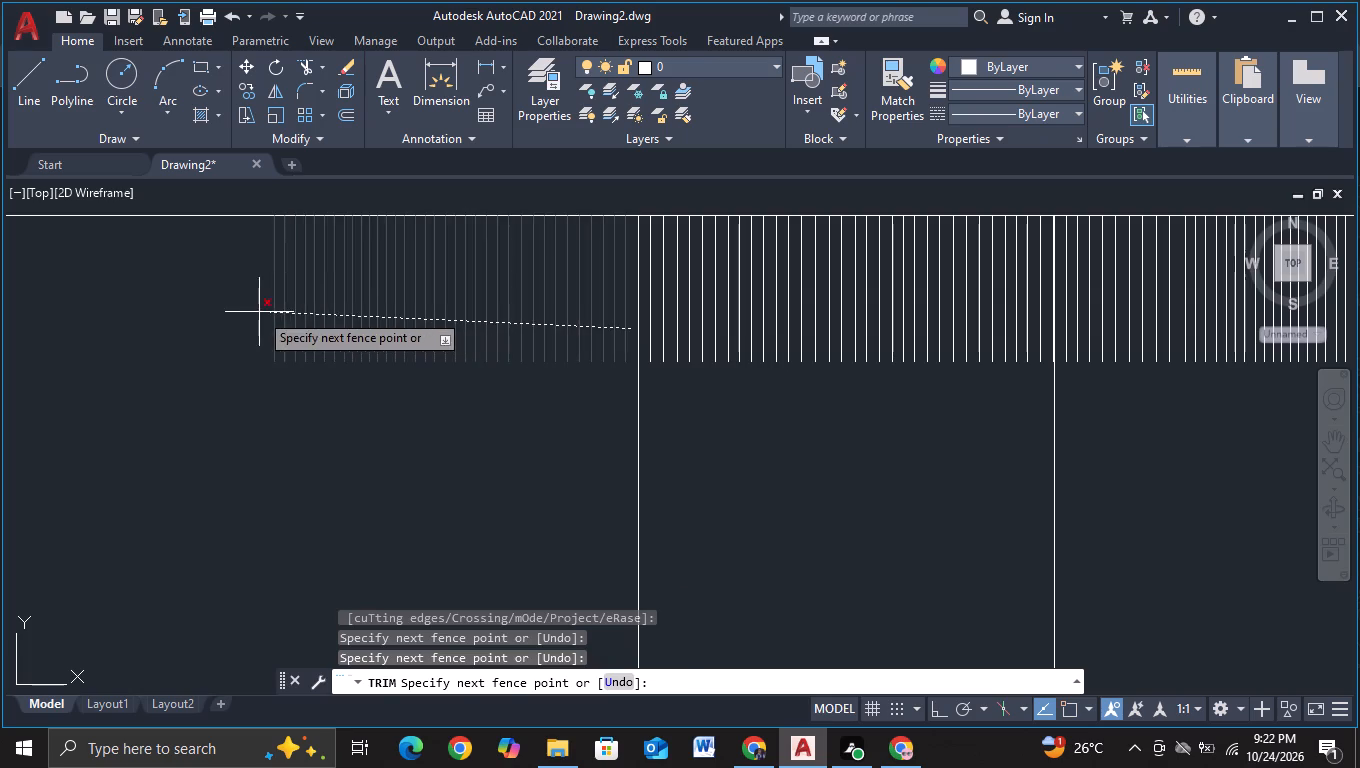
{"action": "left_click", "coordinate": [259, 312]}
{"action": "scroll", "coordinate": [280, 330], "scroll_direction": "down", "scroll_amount": 2}
{"action": "middle_click_drag", "start_coordinate": [552, 437], "coordinate": [183, 422]}
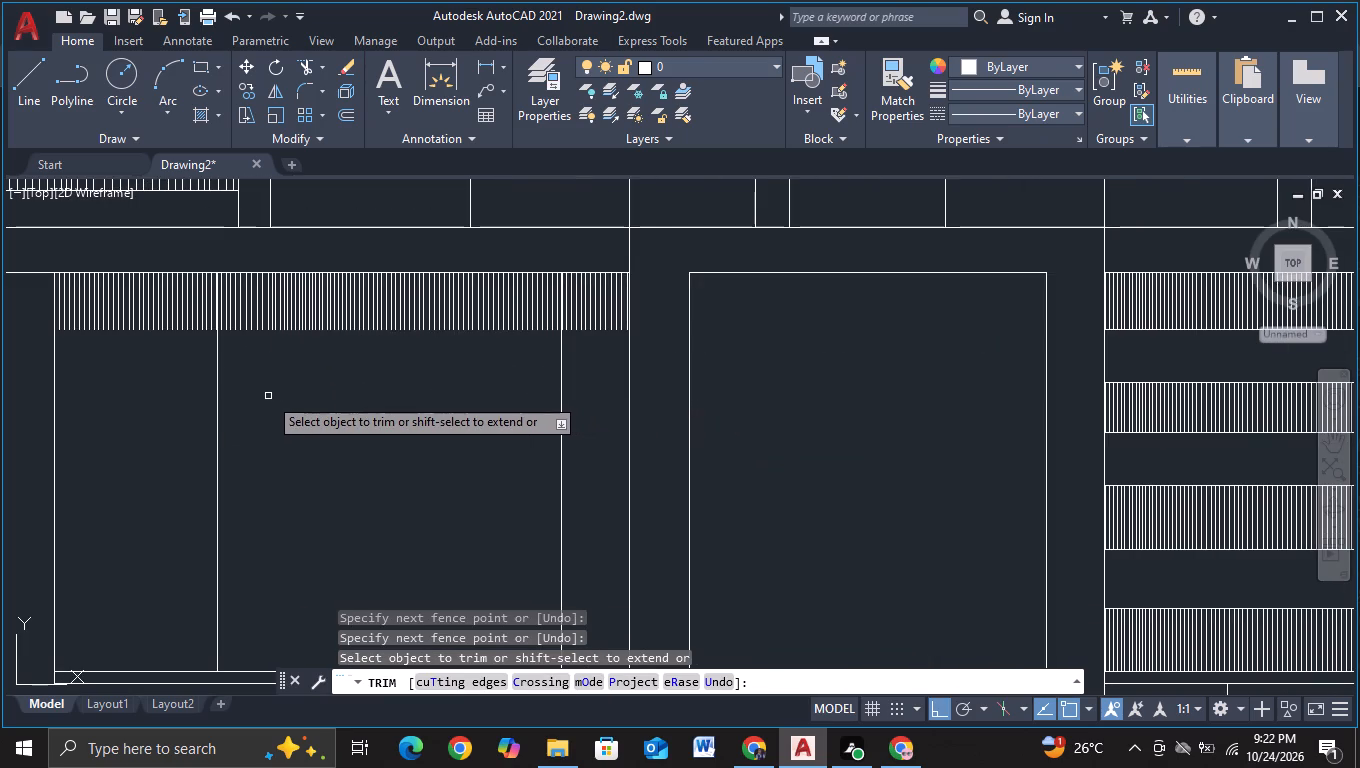
{"action": "key", "text": "Escape"}
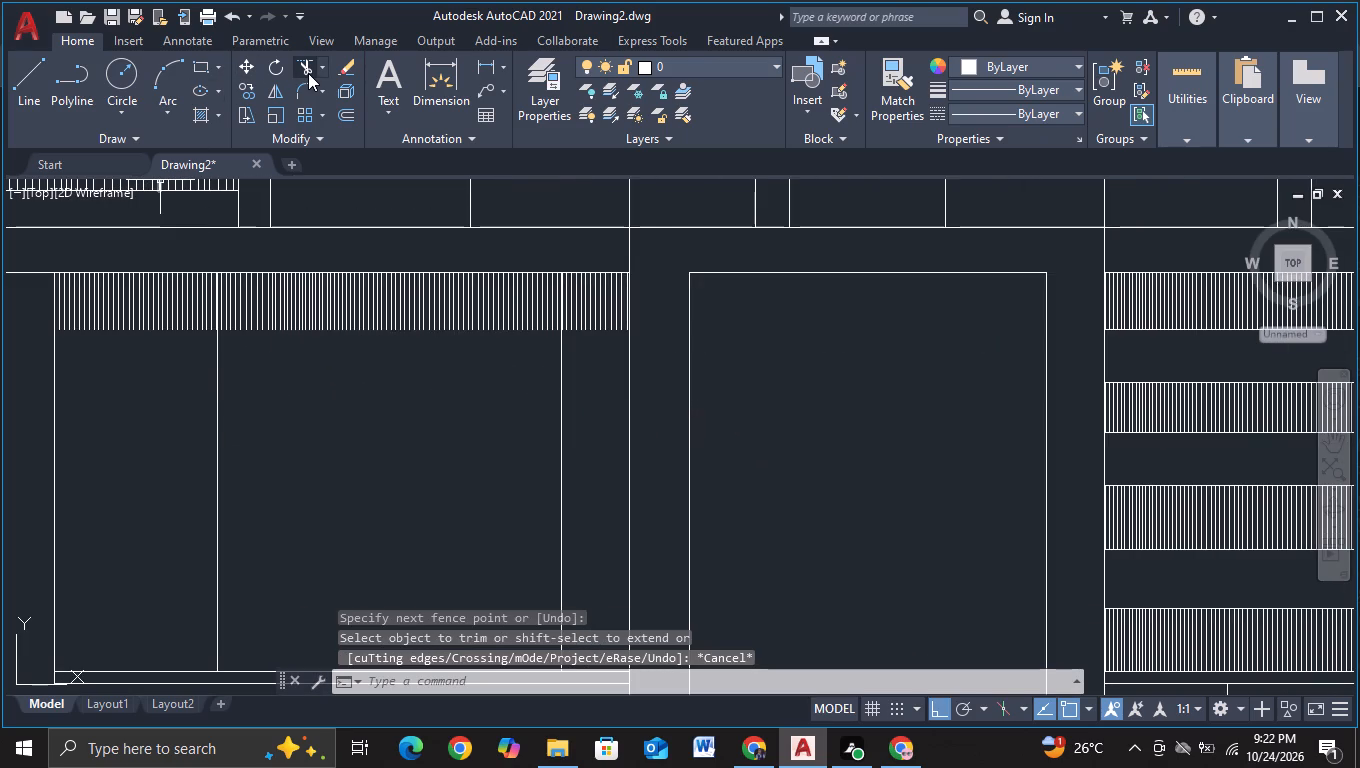
{"action": "key", "text": "Escape"}
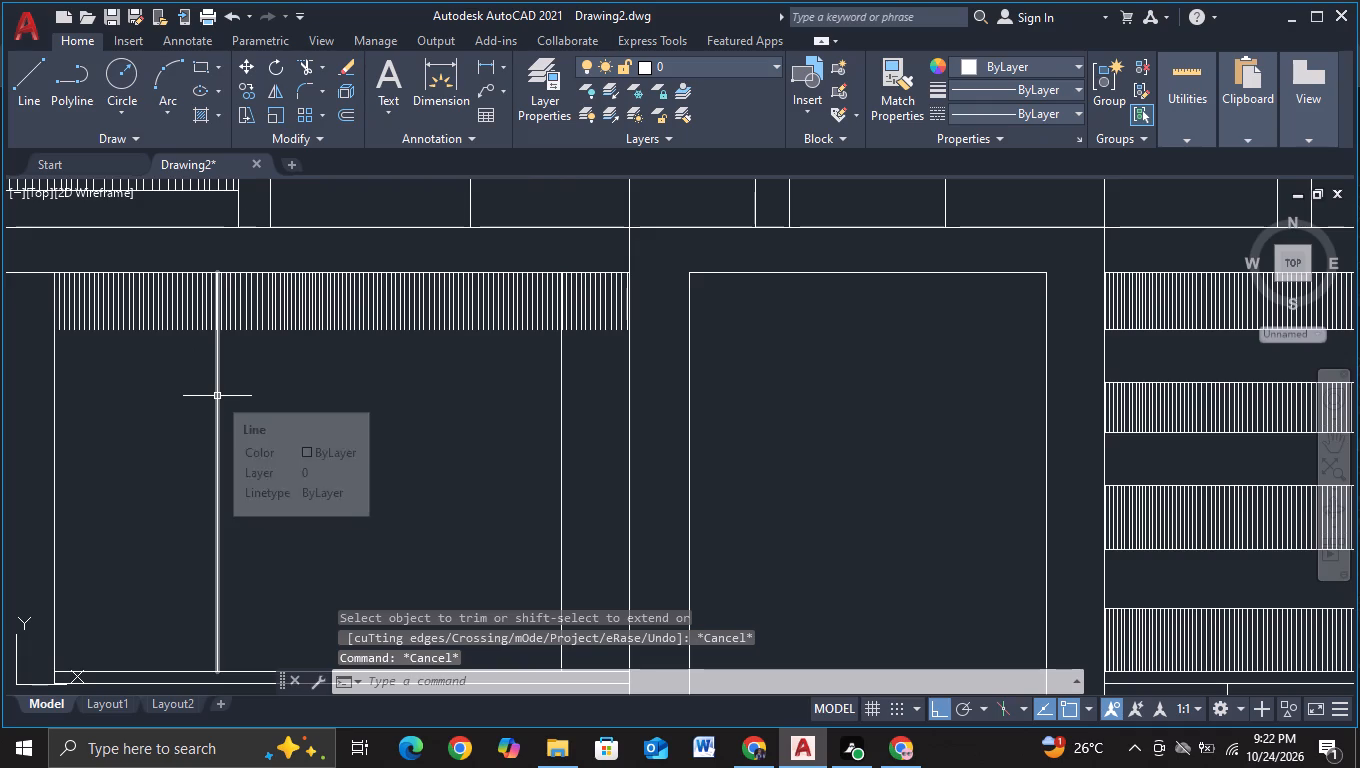
Copy the under-slab box's inner vertical divider horizontally about 0.1 and 5.7 units, pairing each divider with a closely spaced parallel line.
{"action": "left_click", "coordinate": [217, 396]}
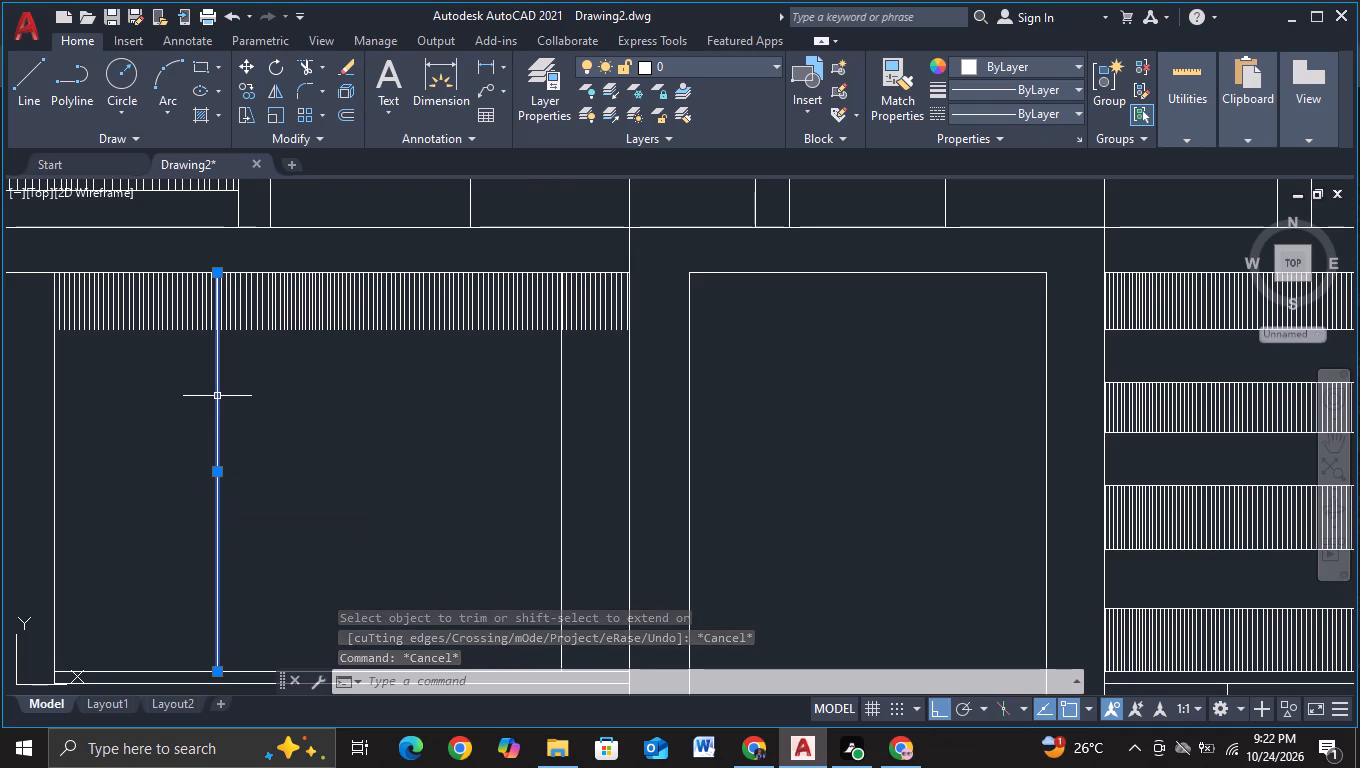
{"action": "key", "text": "c"}
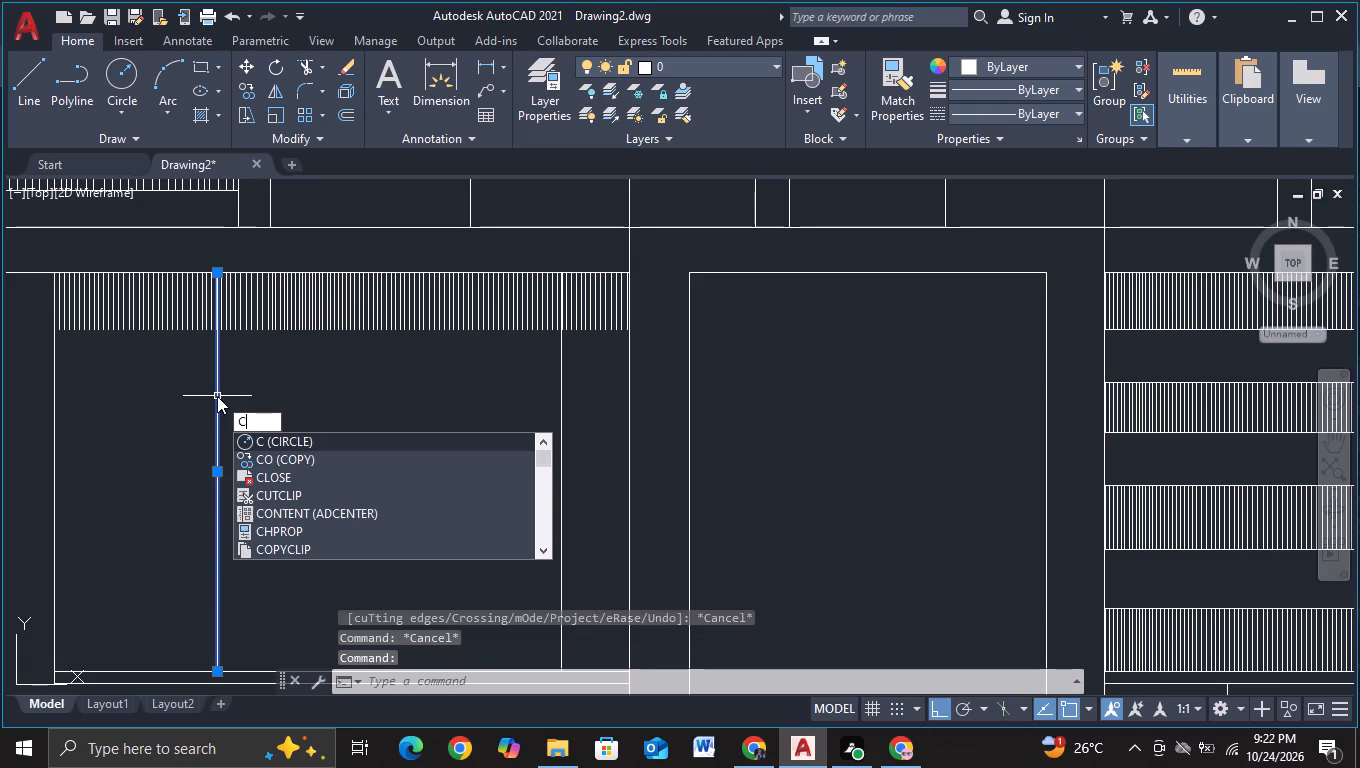
{"action": "left_click", "coordinate": [366, 467]}
{"action": "left_click", "coordinate": [336, 462]}
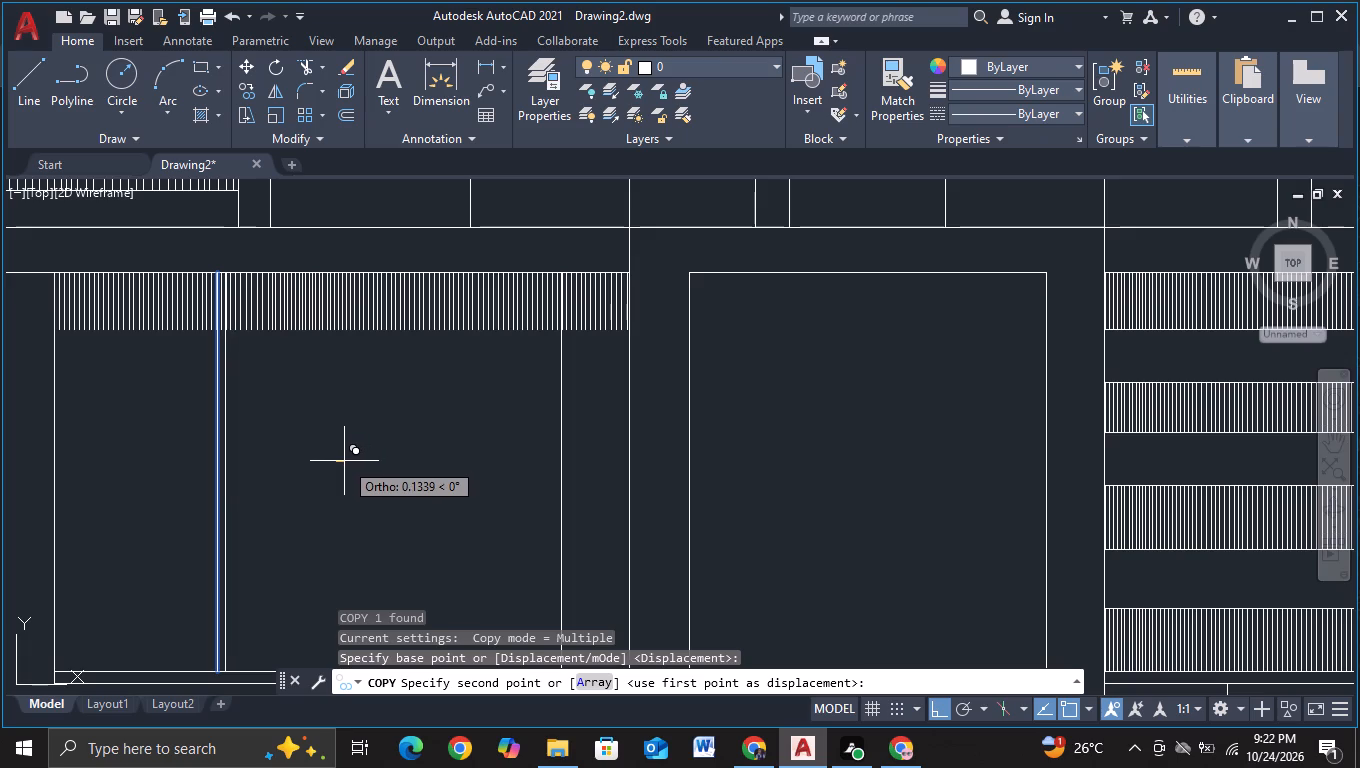
{"action": "left_click", "coordinate": [343, 462]}
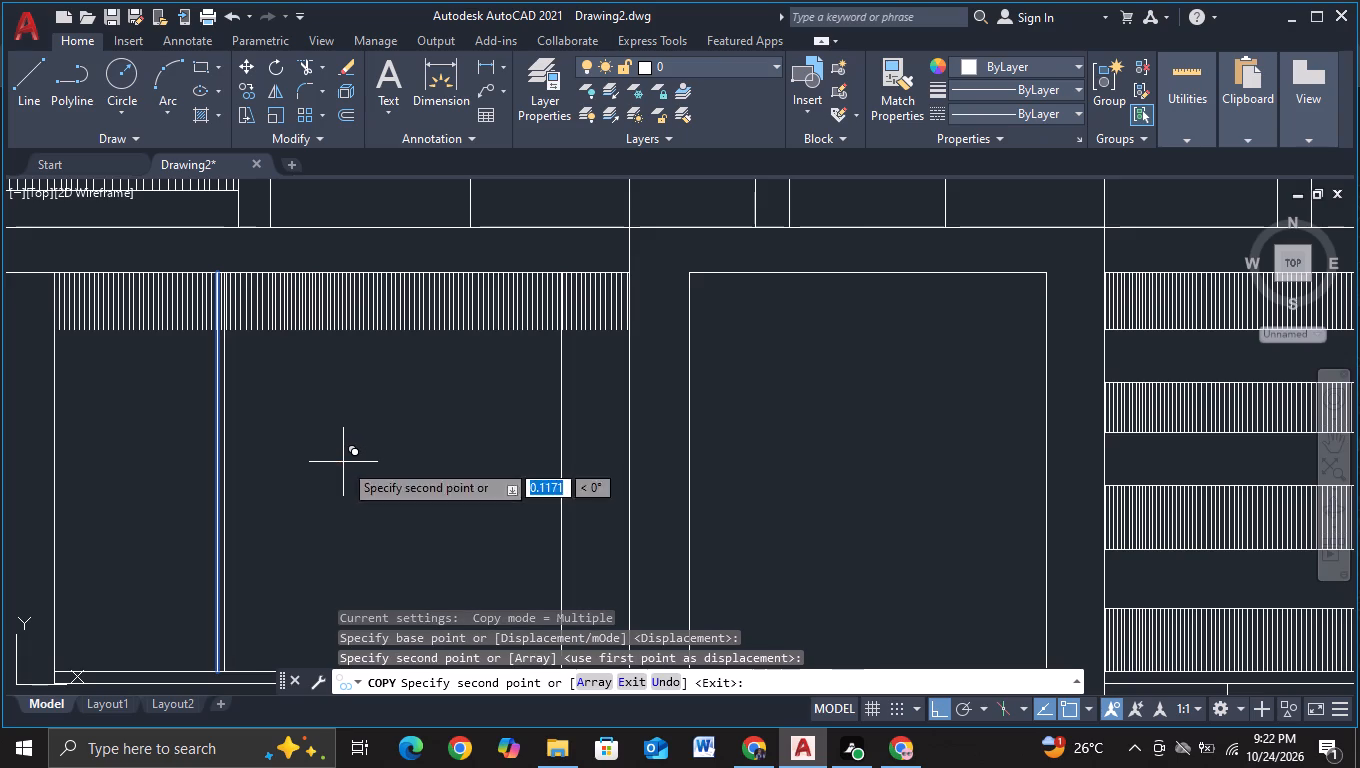
{"action": "left_click", "coordinate": [674, 481]}
{"action": "key", "text": "Escape"}
Trim away the slats that lie between the closely spaced lines of both divider pairs in the under-slab box.
{"action": "left_click", "coordinate": [305, 76]}
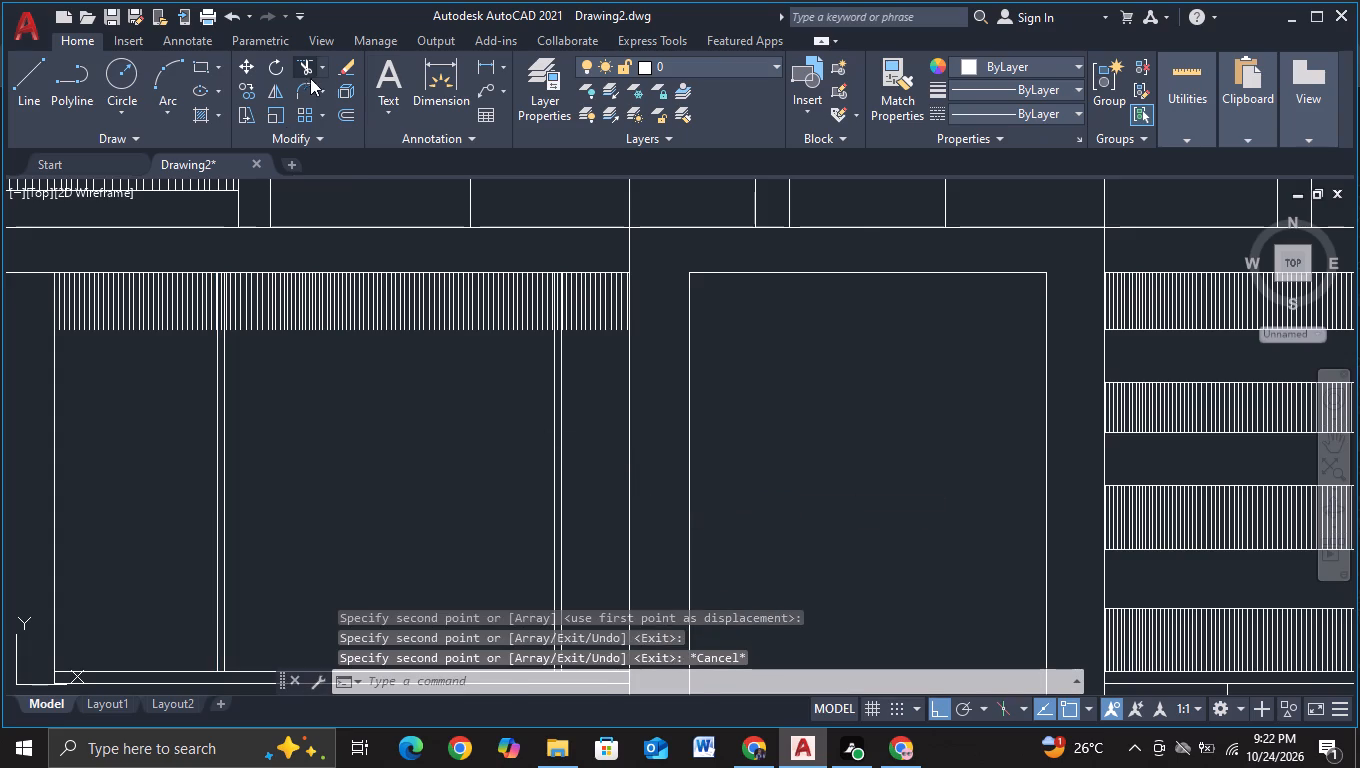
{"action": "scroll", "coordinate": [565, 218], "scroll_direction": "up", "scroll_amount": 2}
{"action": "scroll", "coordinate": [557, 304], "scroll_direction": "up", "scroll_amount": 1}
{"action": "middle_click_drag", "start_coordinate": [554, 365], "coordinate": [561, 171]}
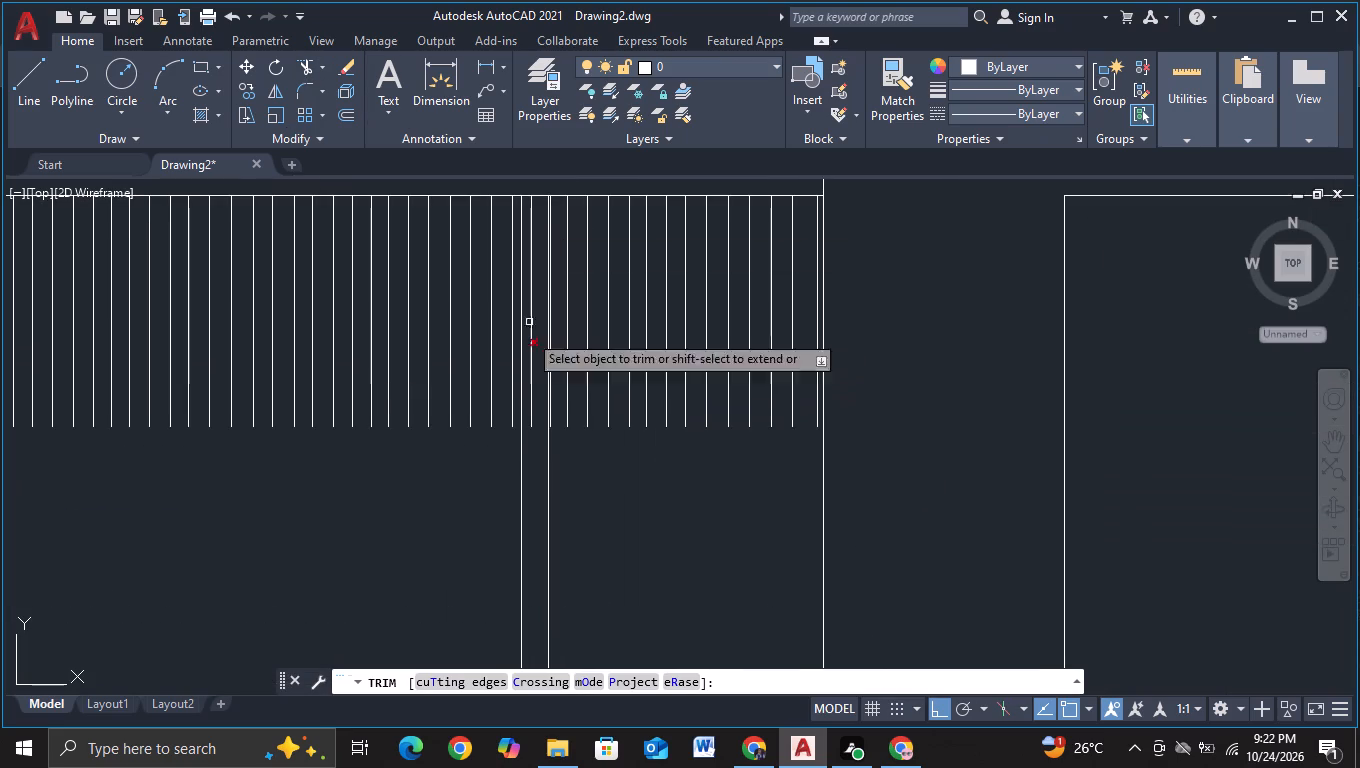
{"action": "left_click", "coordinate": [529, 378]}
{"action": "scroll", "coordinate": [538, 460], "scroll_direction": "down", "scroll_amount": 1}
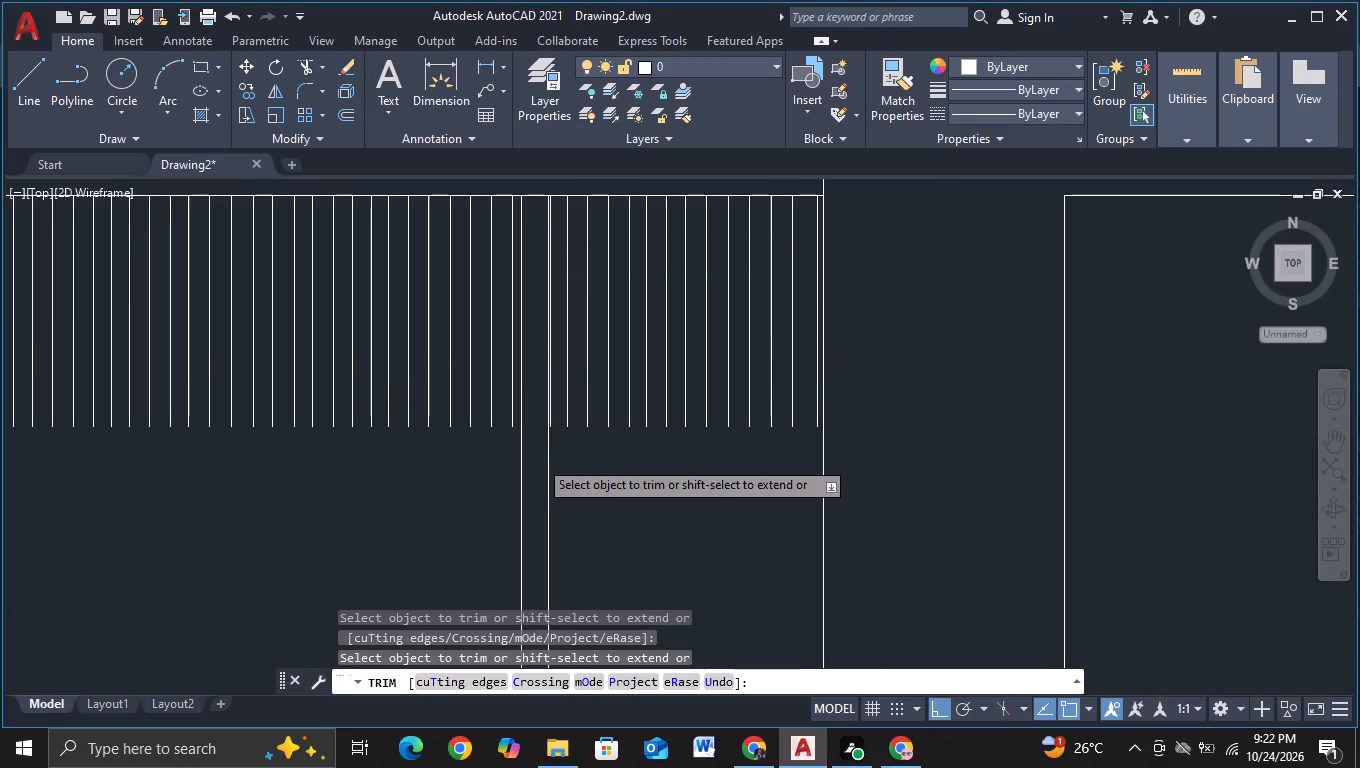
{"action": "scroll", "coordinate": [538, 460], "scroll_direction": "down", "scroll_amount": 1}
{"action": "middle_click_drag", "start_coordinate": [357, 516], "coordinate": [939, 400]}
{"action": "scroll", "coordinate": [615, 341], "scroll_direction": "up", "scroll_amount": 2}
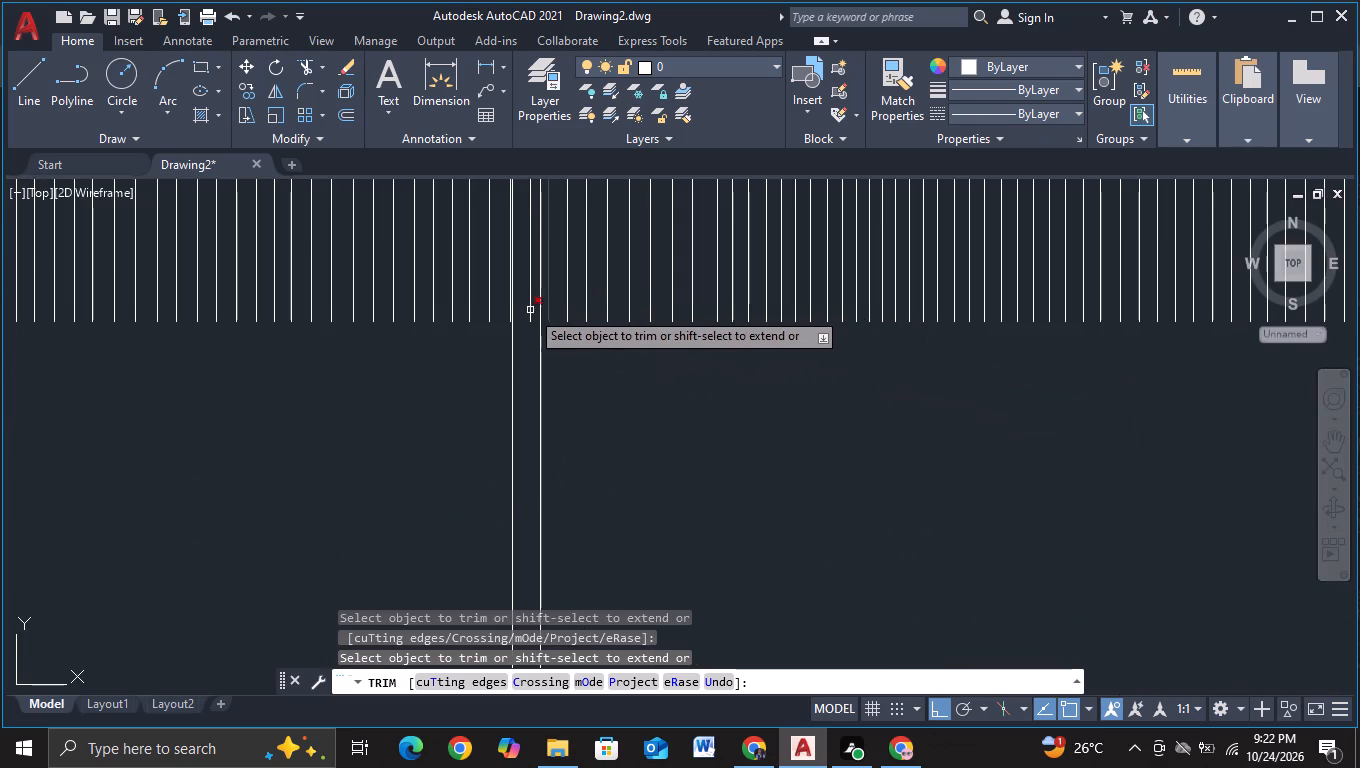
{"action": "left_click", "coordinate": [529, 310]}
{"action": "scroll", "coordinate": [578, 365], "scroll_direction": "down", "scroll_amount": 2}
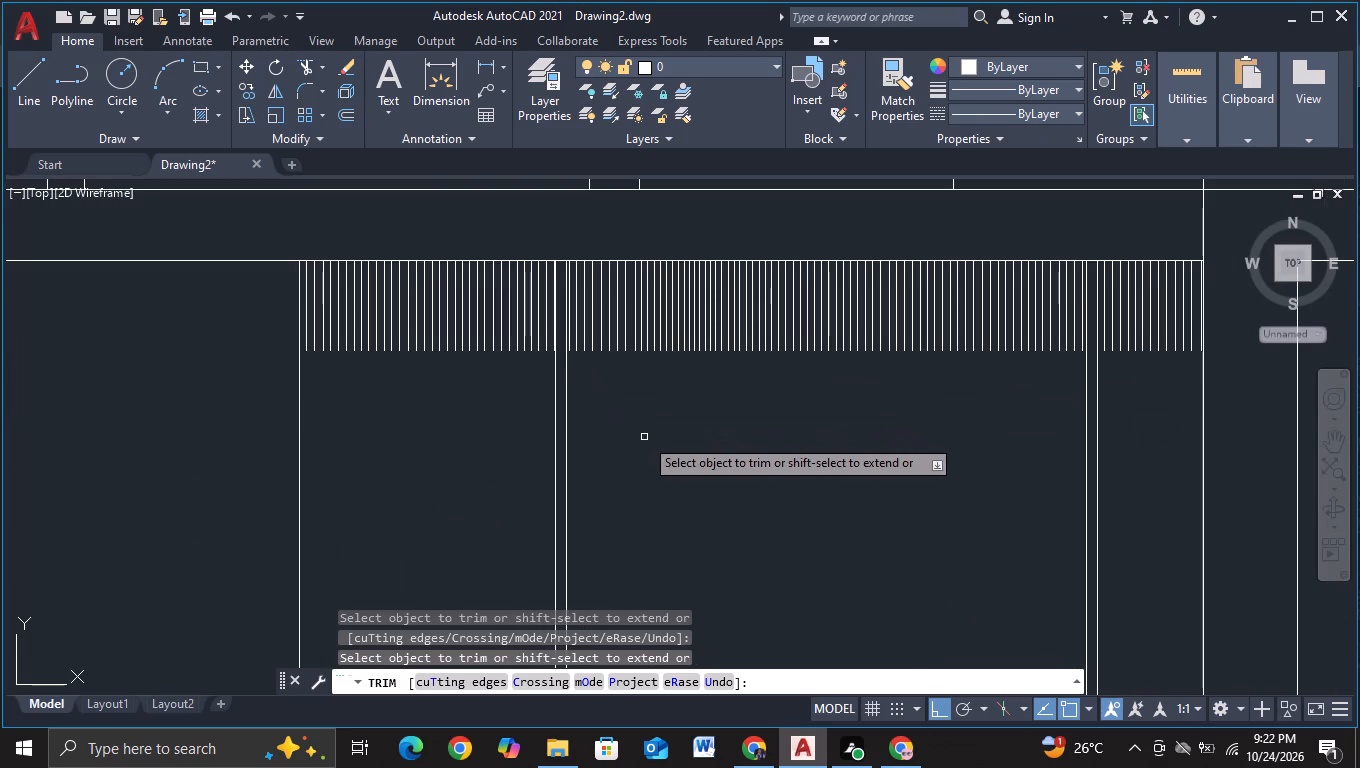
{"action": "middle_click_drag", "start_coordinate": [644, 437], "coordinate": [632, 417]}
{"action": "key", "text": "Escape"}
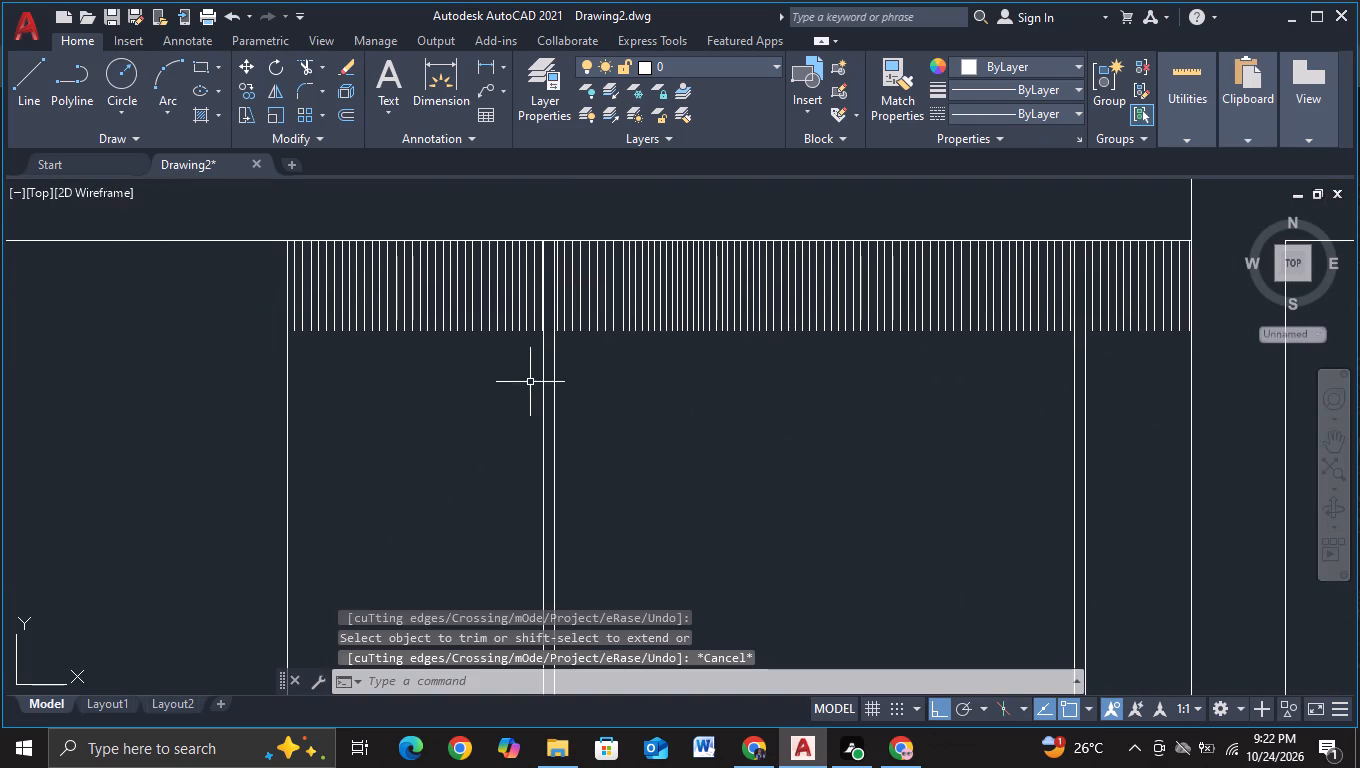
Copy the under-slab box's entire top row of slats about 0.9 units straight down to form a second row.
{"action": "middle_click_drag", "start_coordinate": [471, 358], "coordinate": [385, 393]}
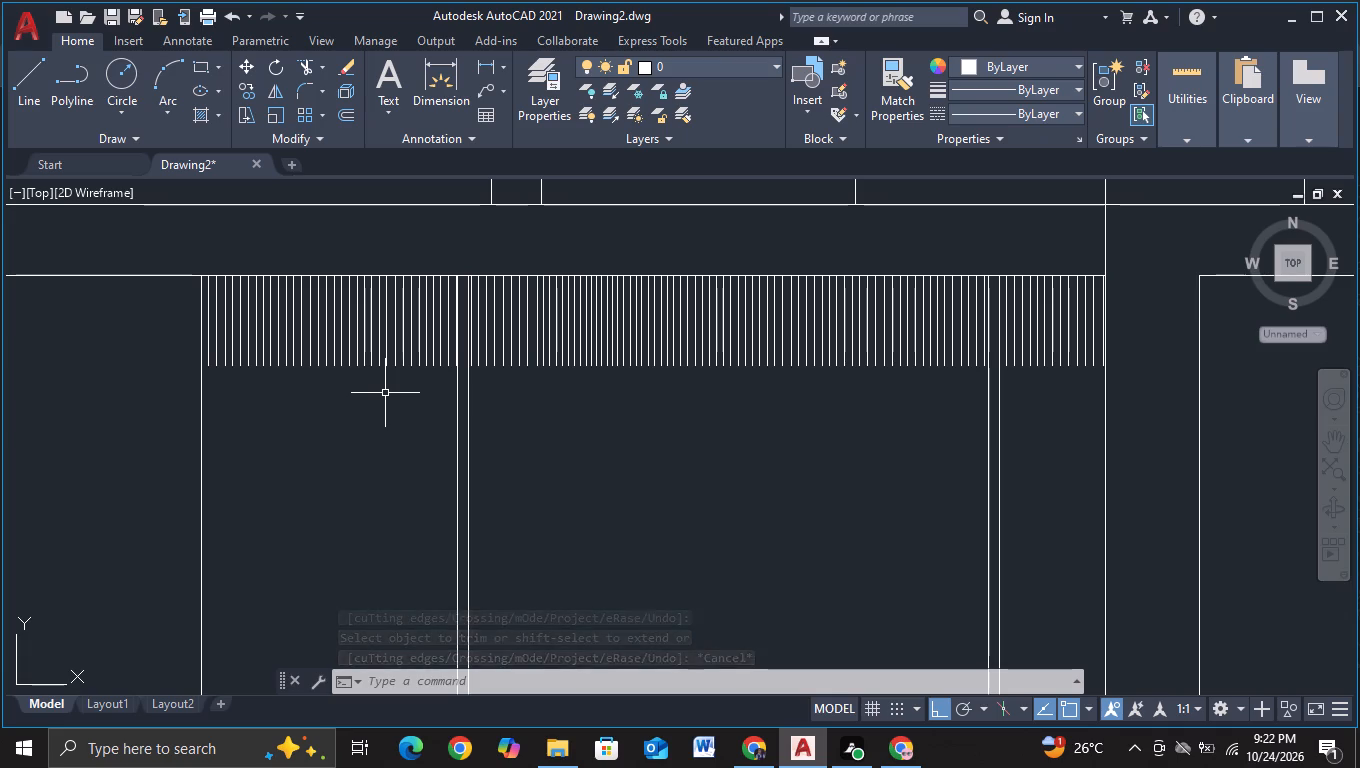
{"action": "left_click", "coordinate": [192, 256]}
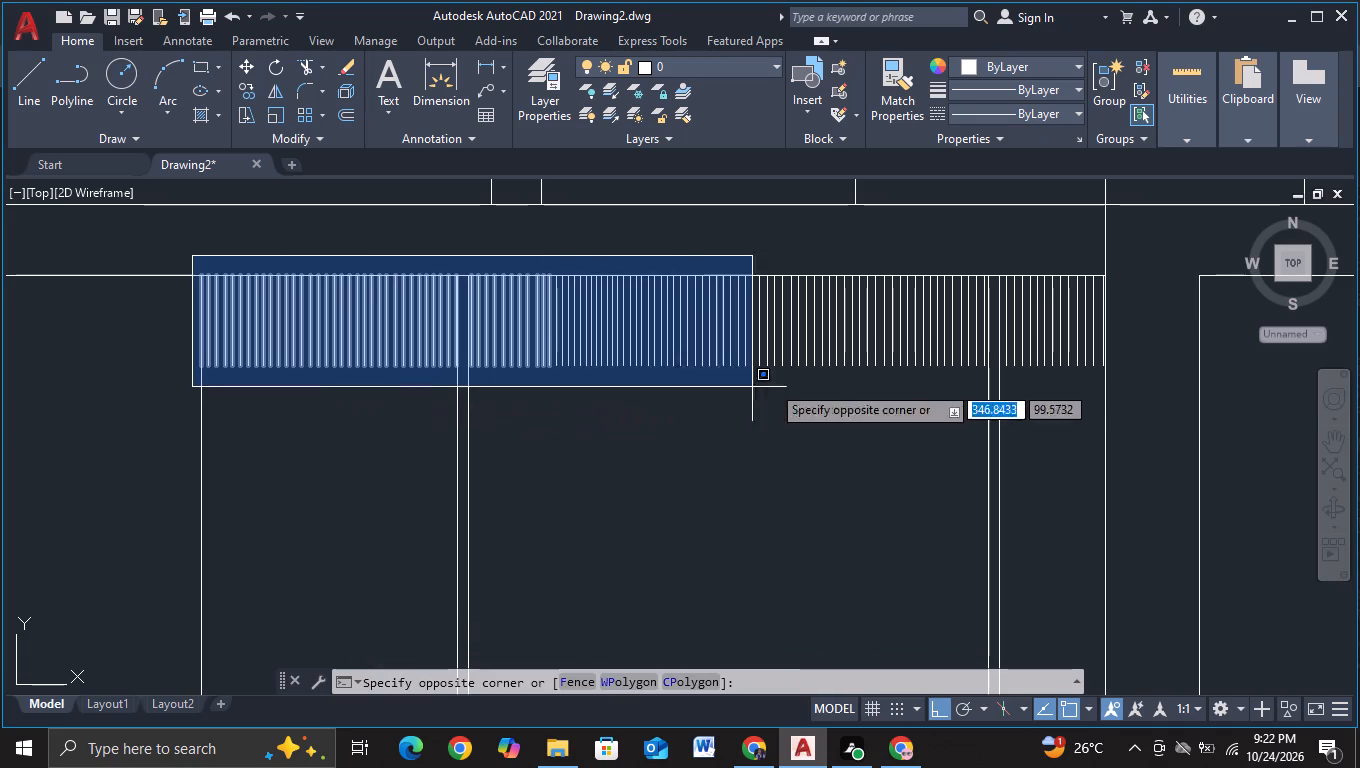
{"action": "left_click", "coordinate": [1125, 384]}
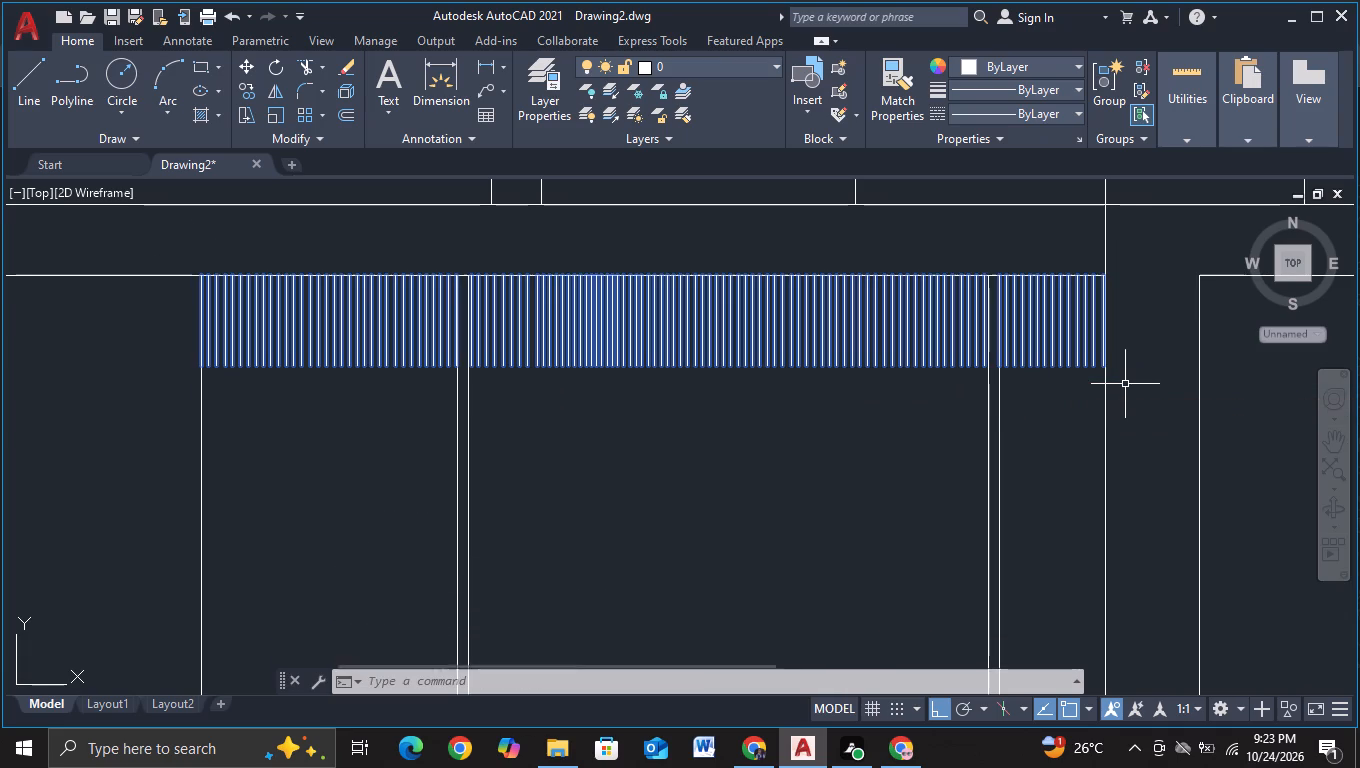
{"action": "key", "text": "c"}
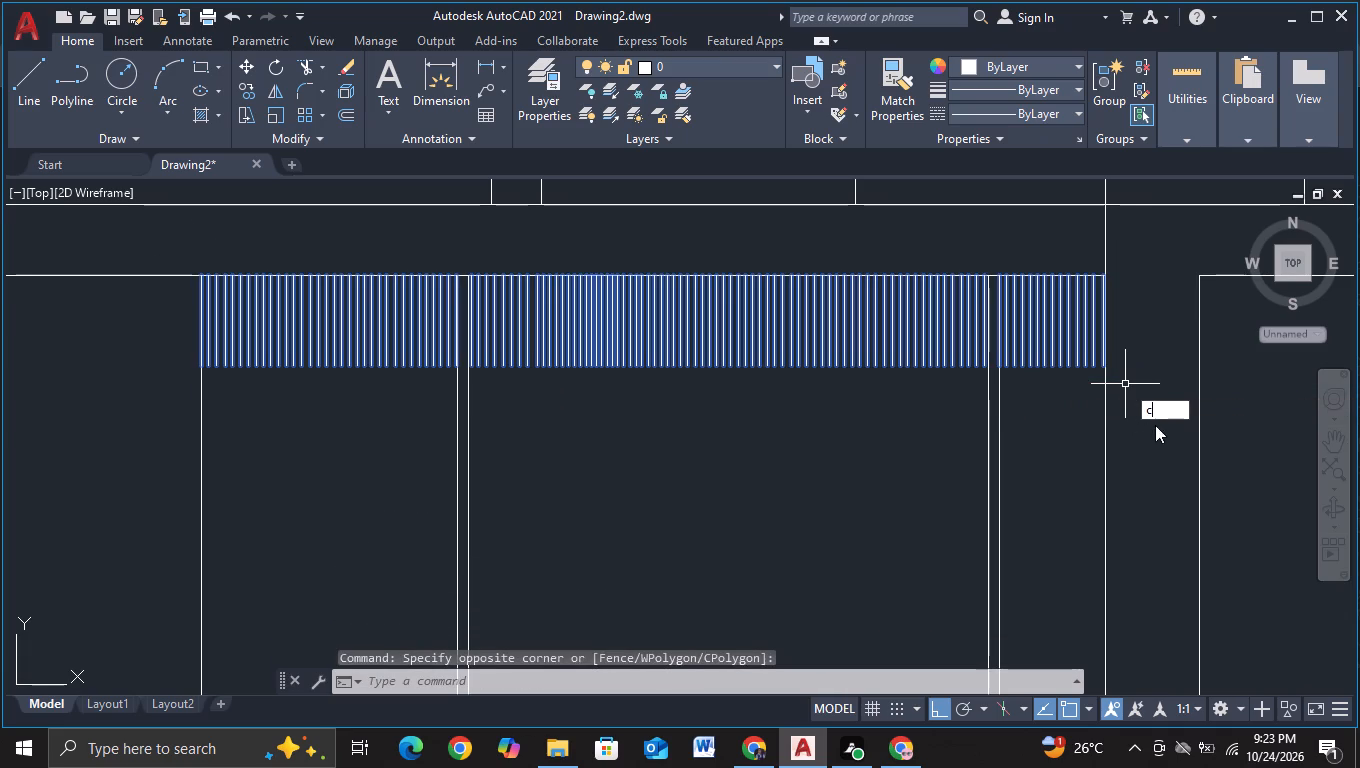
{"action": "left_click", "coordinate": [1156, 444]}
{"action": "left_click", "coordinate": [1019, 422]}
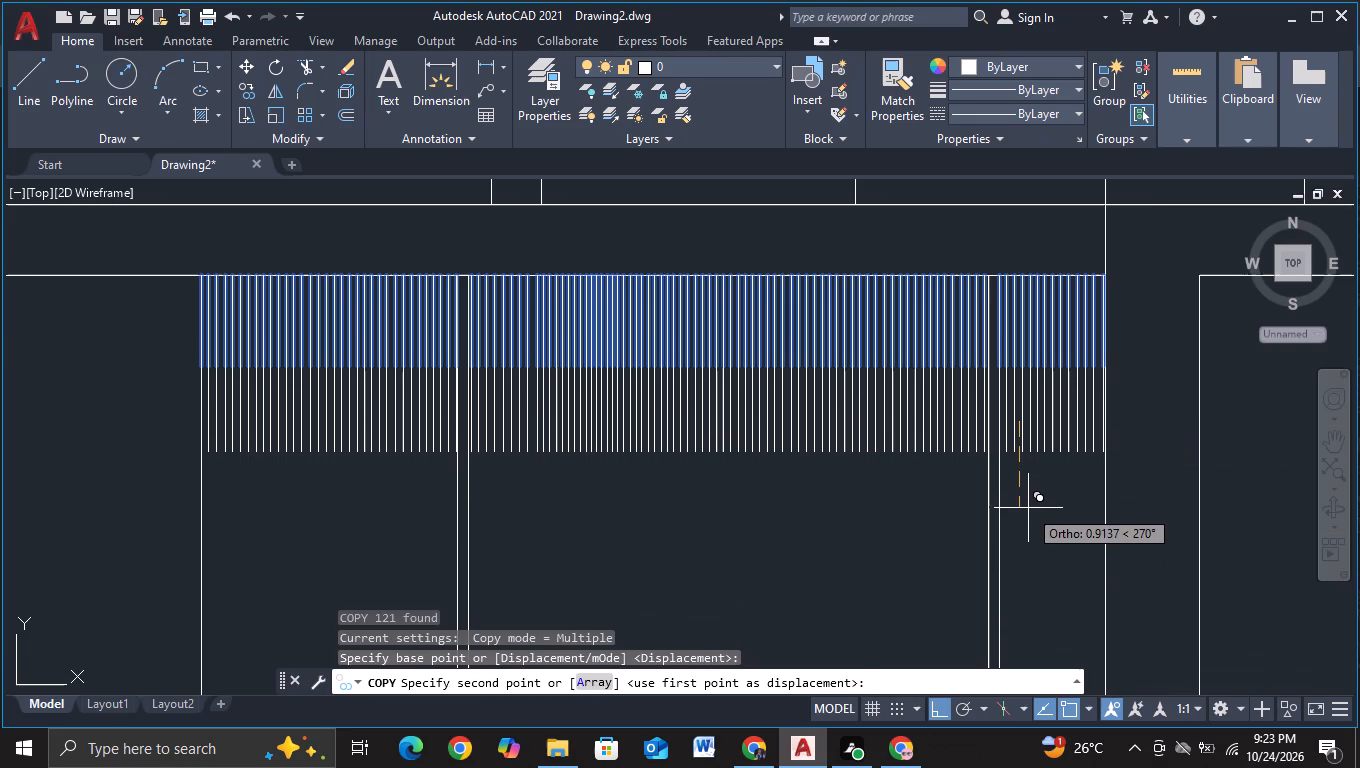
{"action": "left_click", "coordinate": [1028, 508]}
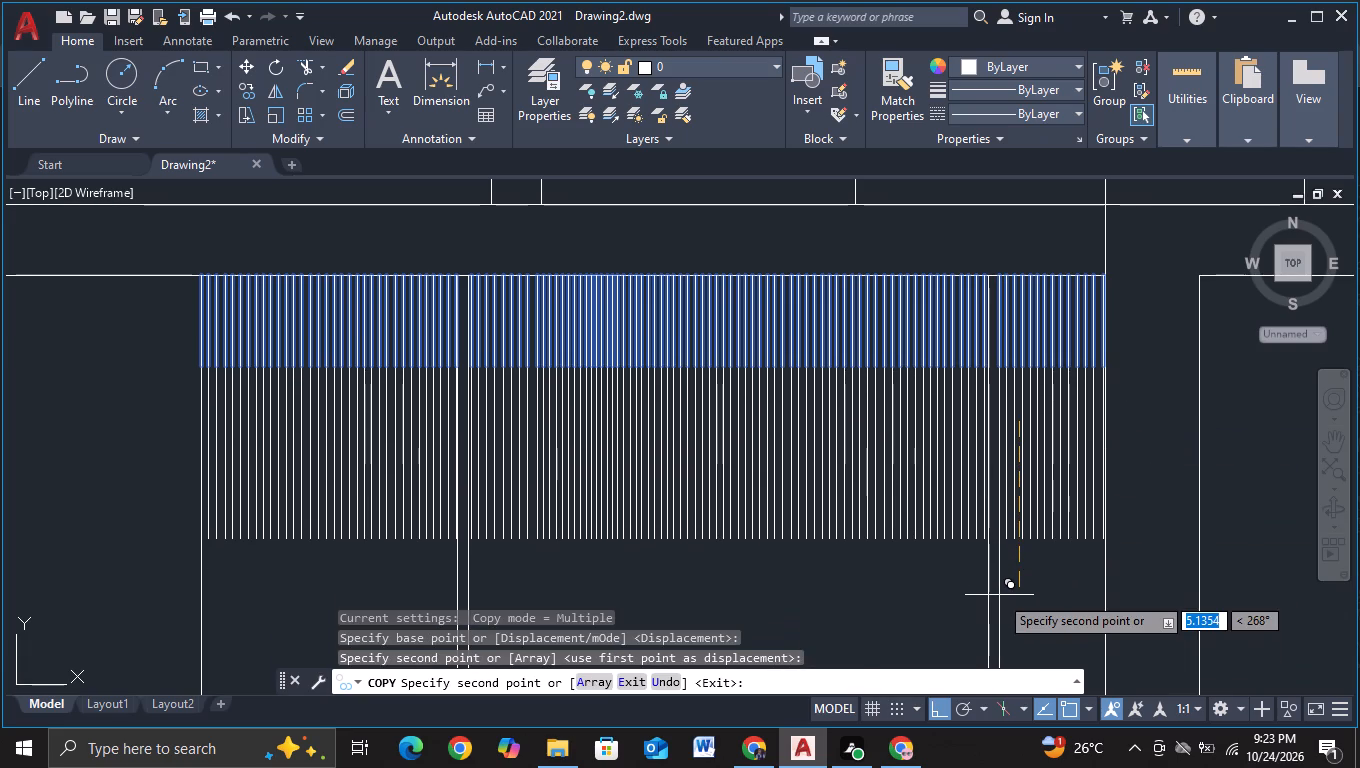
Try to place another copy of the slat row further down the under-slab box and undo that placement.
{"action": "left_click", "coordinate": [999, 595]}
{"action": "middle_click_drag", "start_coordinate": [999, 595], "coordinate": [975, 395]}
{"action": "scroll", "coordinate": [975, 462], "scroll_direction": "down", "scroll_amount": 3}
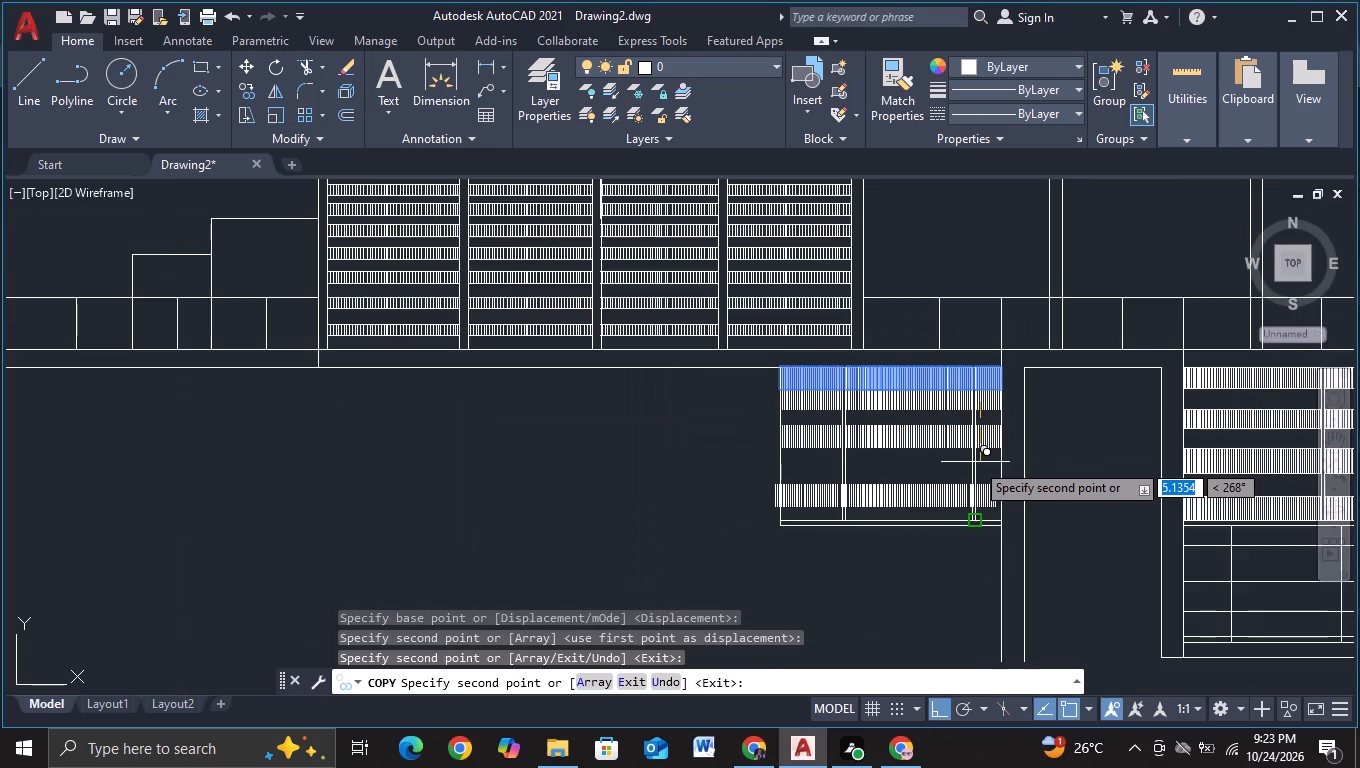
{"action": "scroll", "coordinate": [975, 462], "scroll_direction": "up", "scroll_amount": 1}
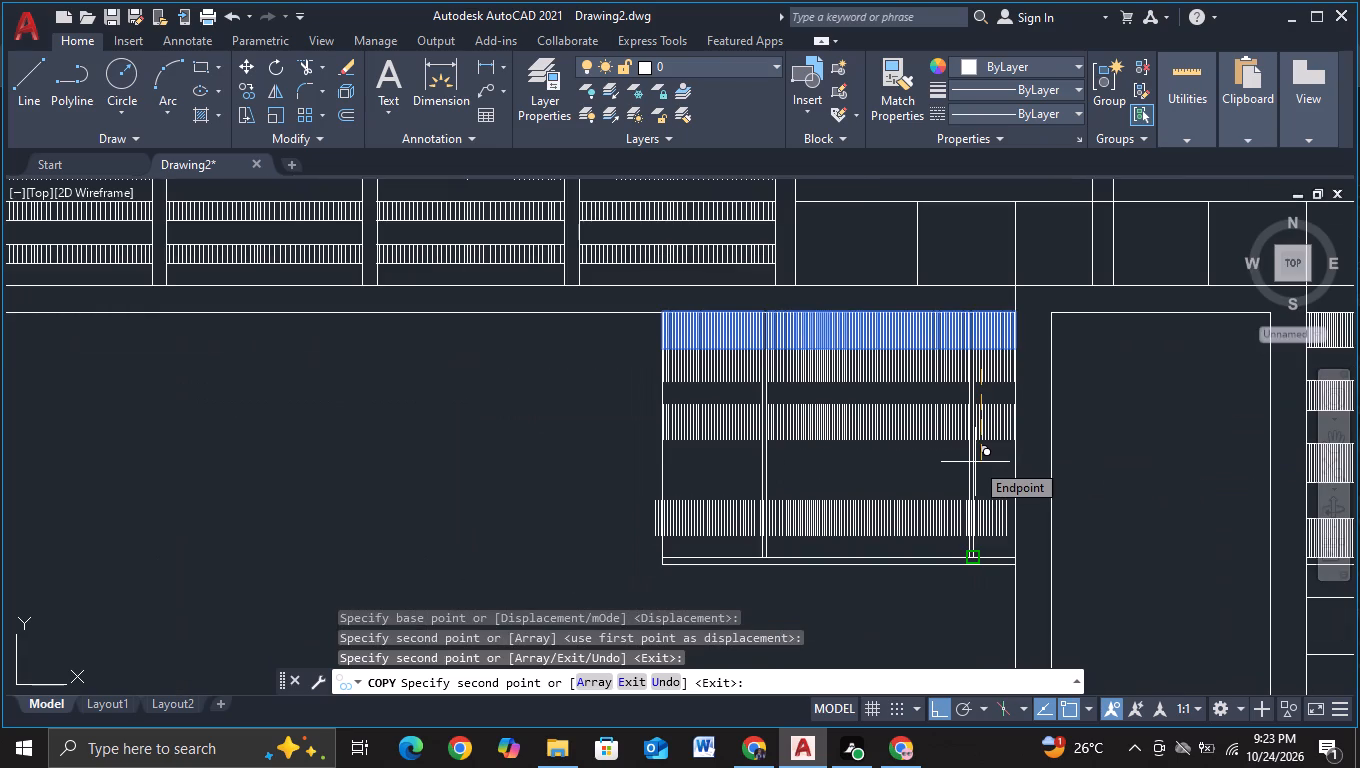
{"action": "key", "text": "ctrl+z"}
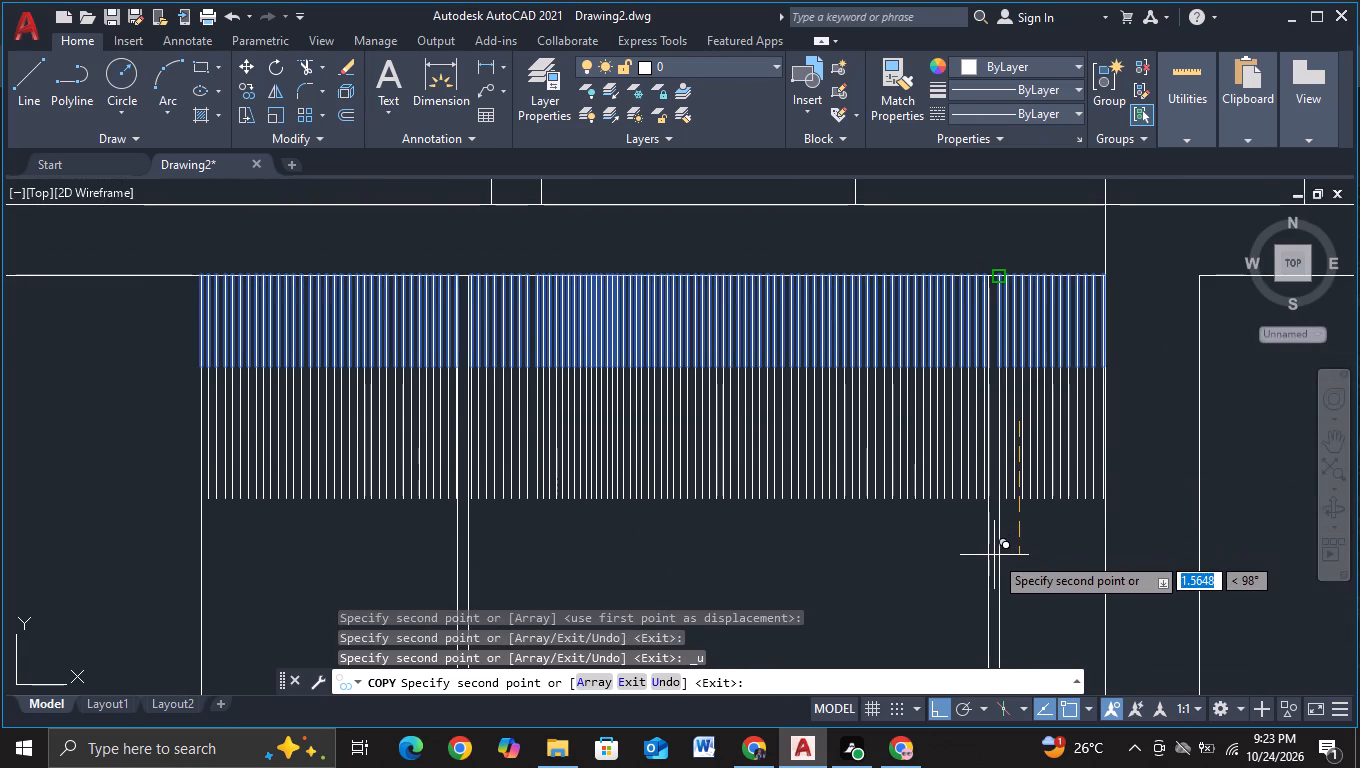
With object snap off, place six more slat-row copies straight down, about 1.9 to 5.8 units from the original, filling the under-slab box.
{"action": "key", "text": "F3"}
{"action": "scroll", "coordinate": [994, 555], "scroll_direction": "up", "scroll_amount": 2}
{"action": "scroll", "coordinate": [994, 569], "scroll_direction": "down", "scroll_amount": 2}
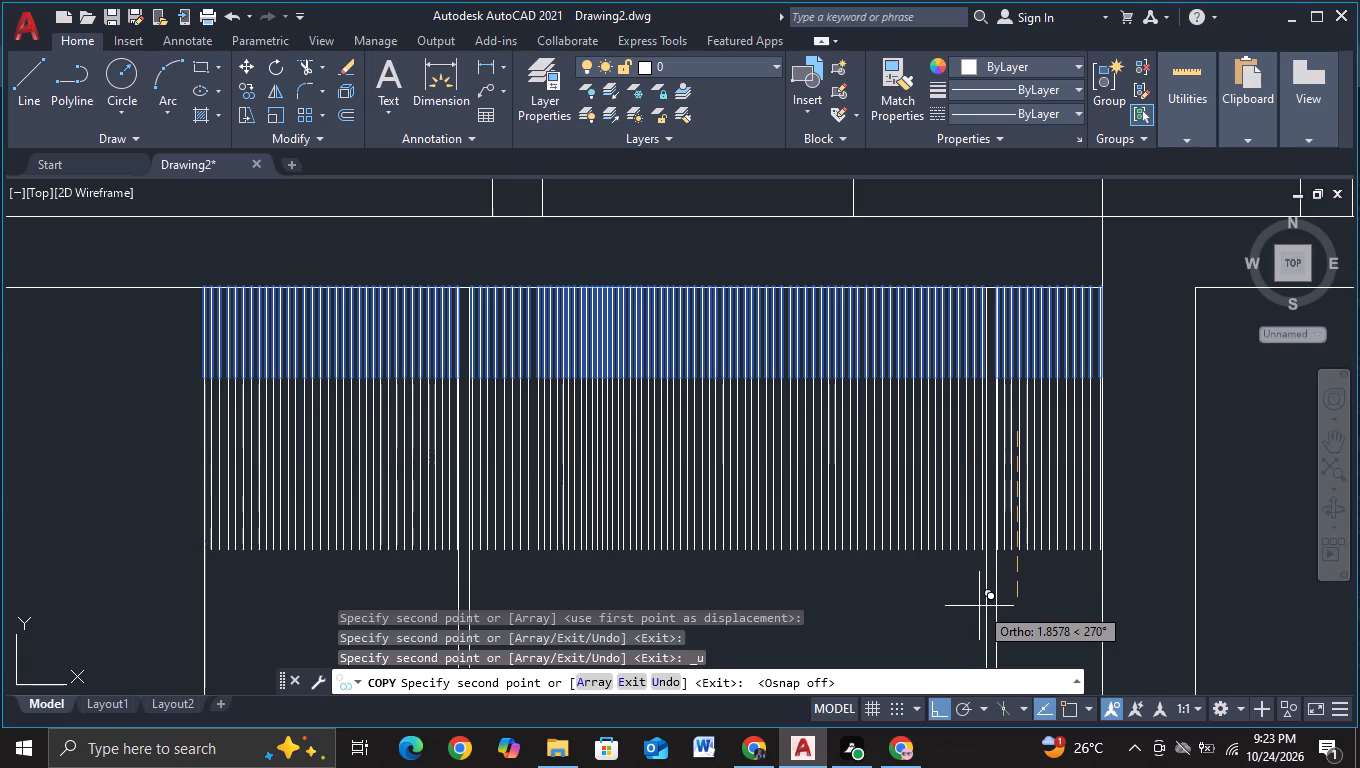
{"action": "left_click", "coordinate": [979, 605]}
{"action": "middle_click_drag", "start_coordinate": [979, 605], "coordinate": [980, 432]}
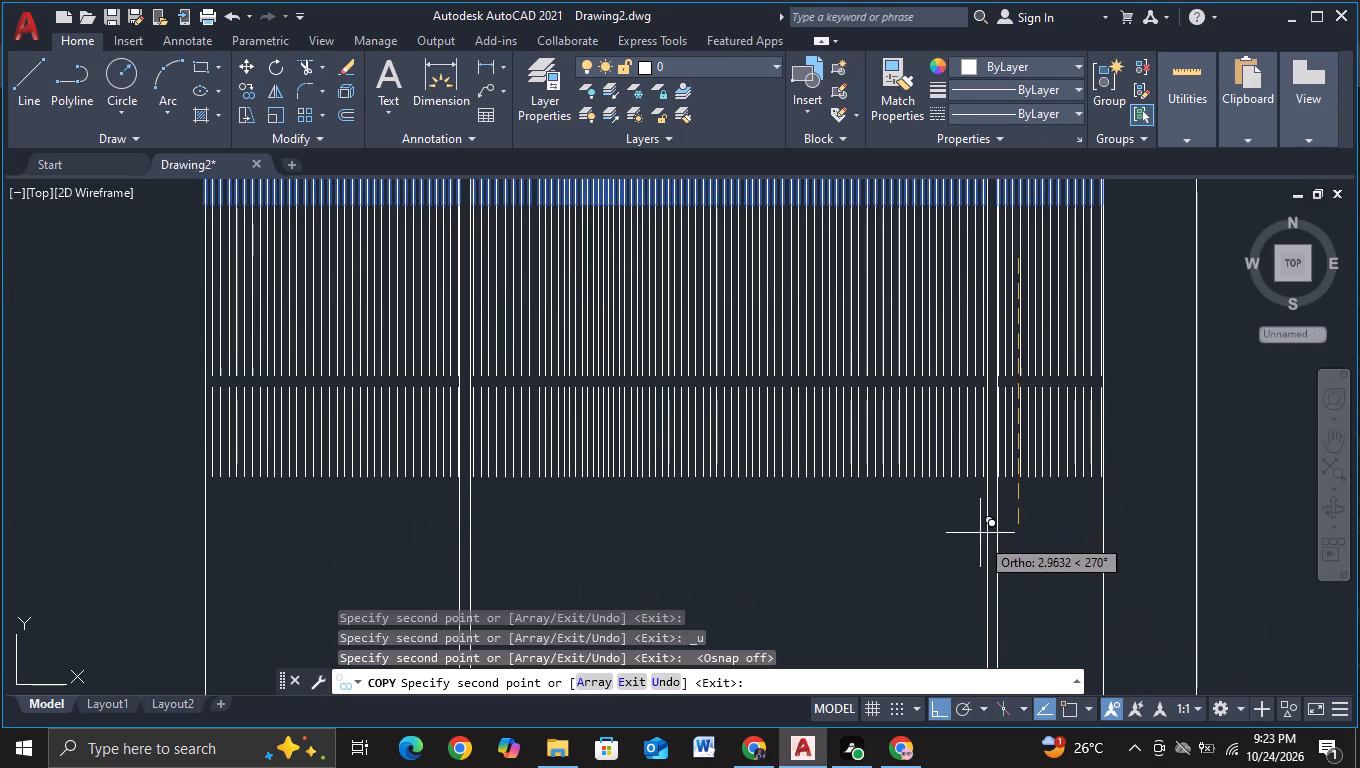
{"action": "left_click", "coordinate": [986, 519]}
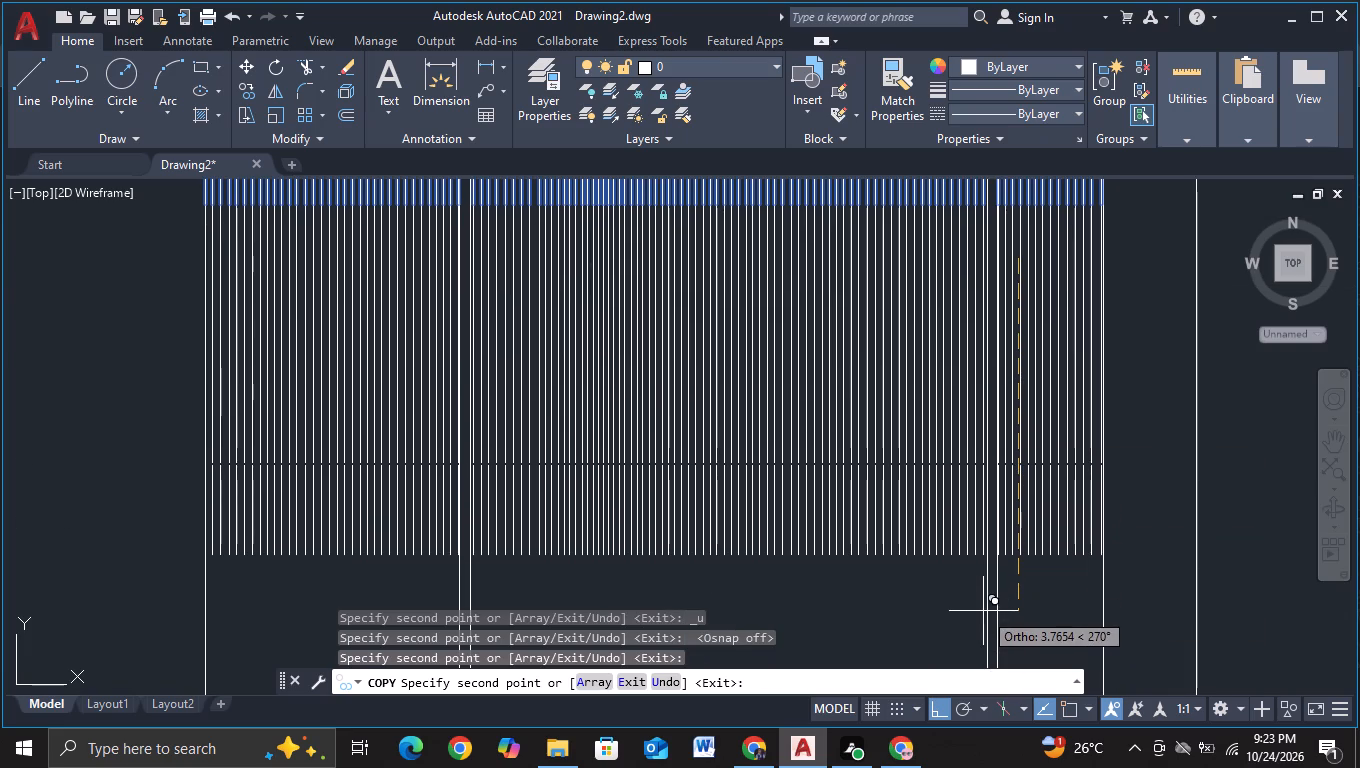
{"action": "left_click", "coordinate": [984, 605]}
{"action": "middle_click_drag", "start_coordinate": [984, 605], "coordinate": [947, 385]}
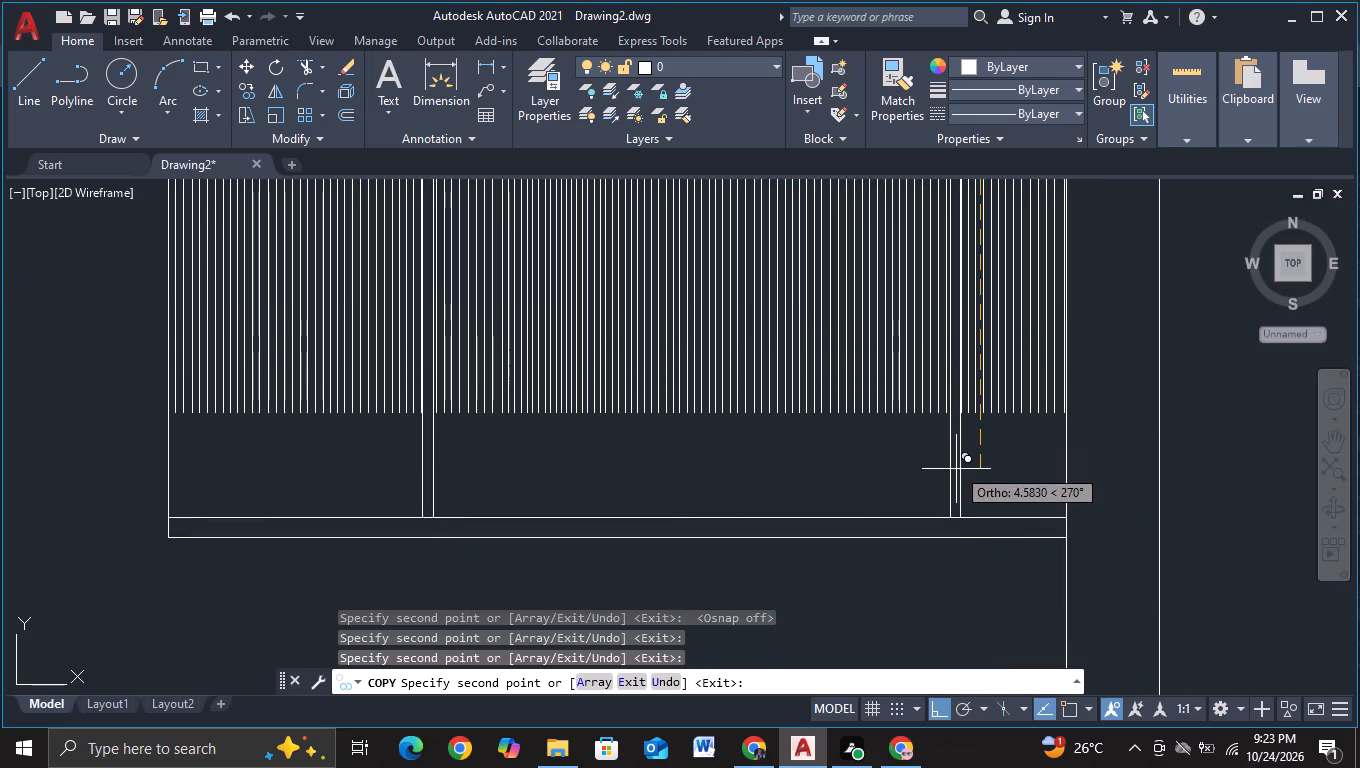
{"action": "left_click", "coordinate": [964, 470]}
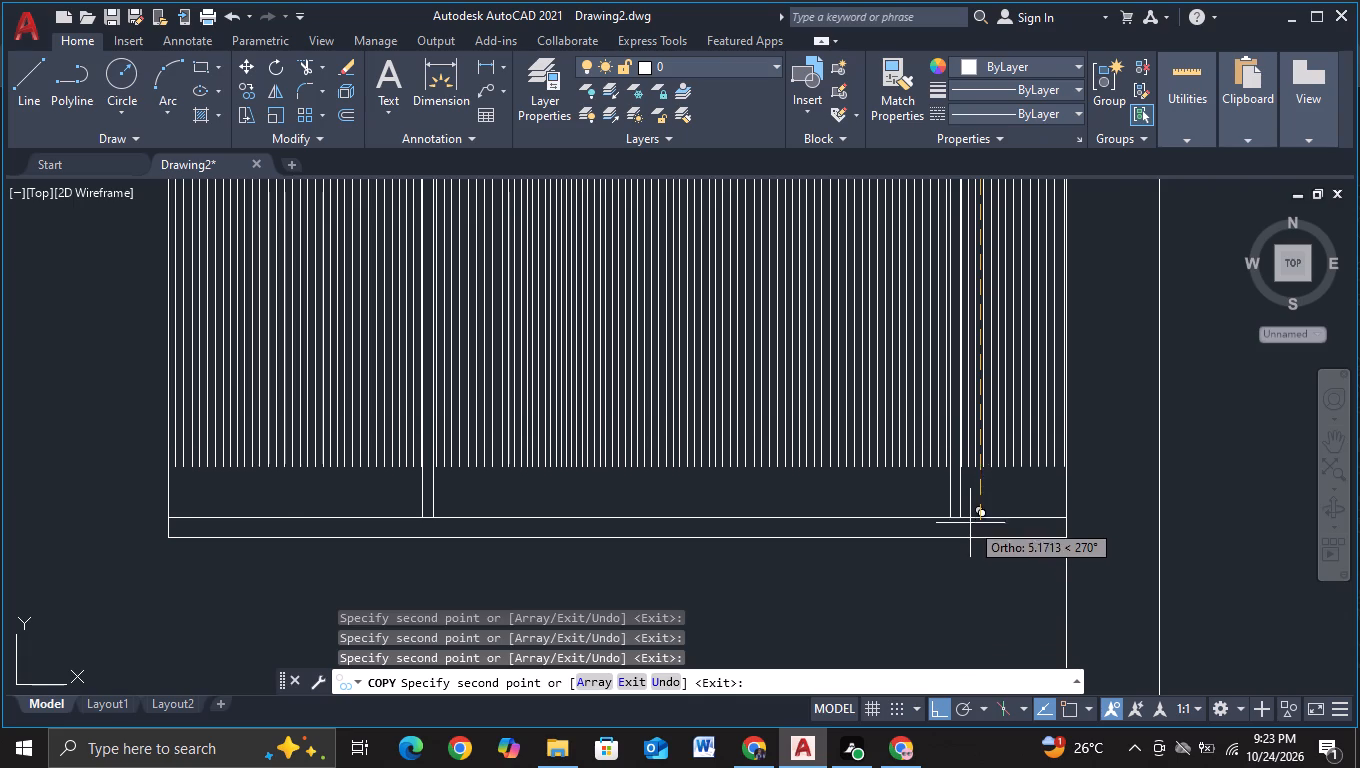
{"action": "left_click", "coordinate": [971, 494]}
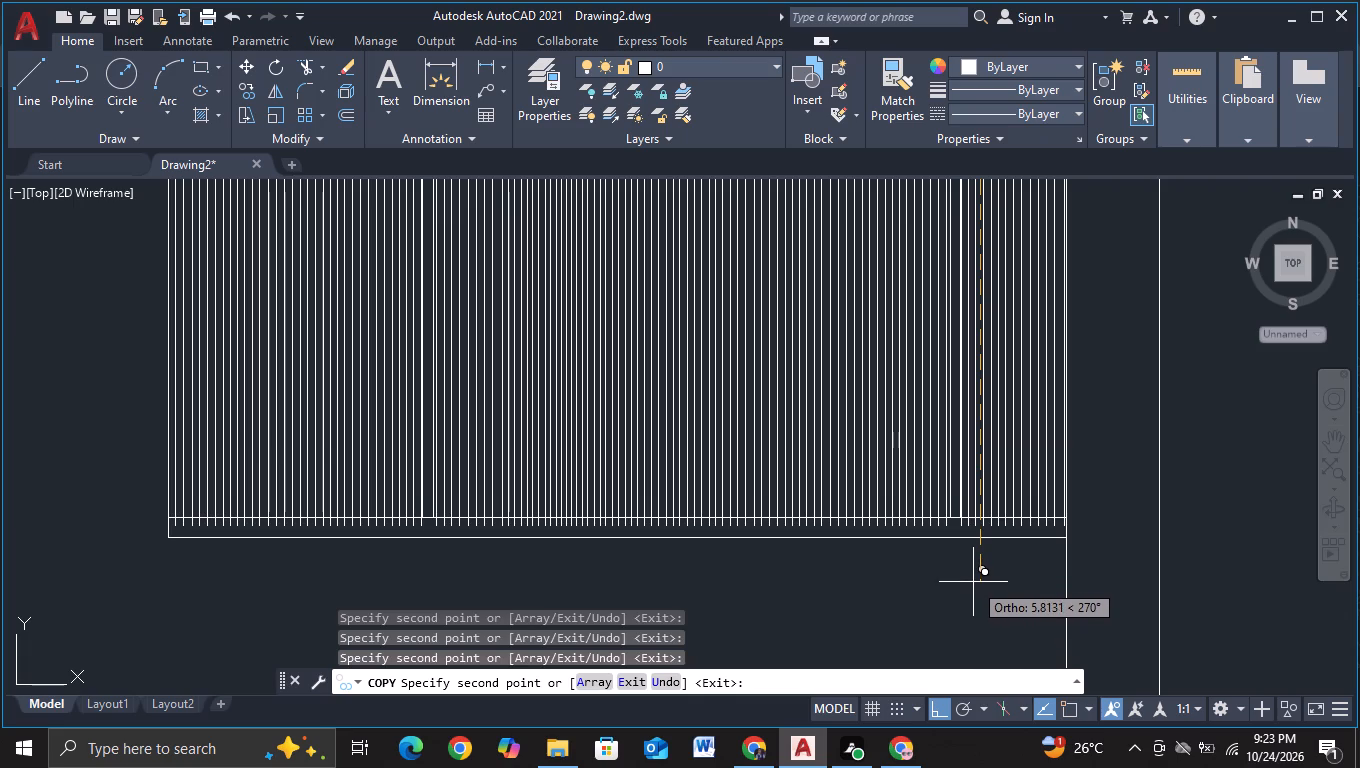
{"action": "left_click", "coordinate": [973, 582]}
{"action": "key", "text": "Escape"}
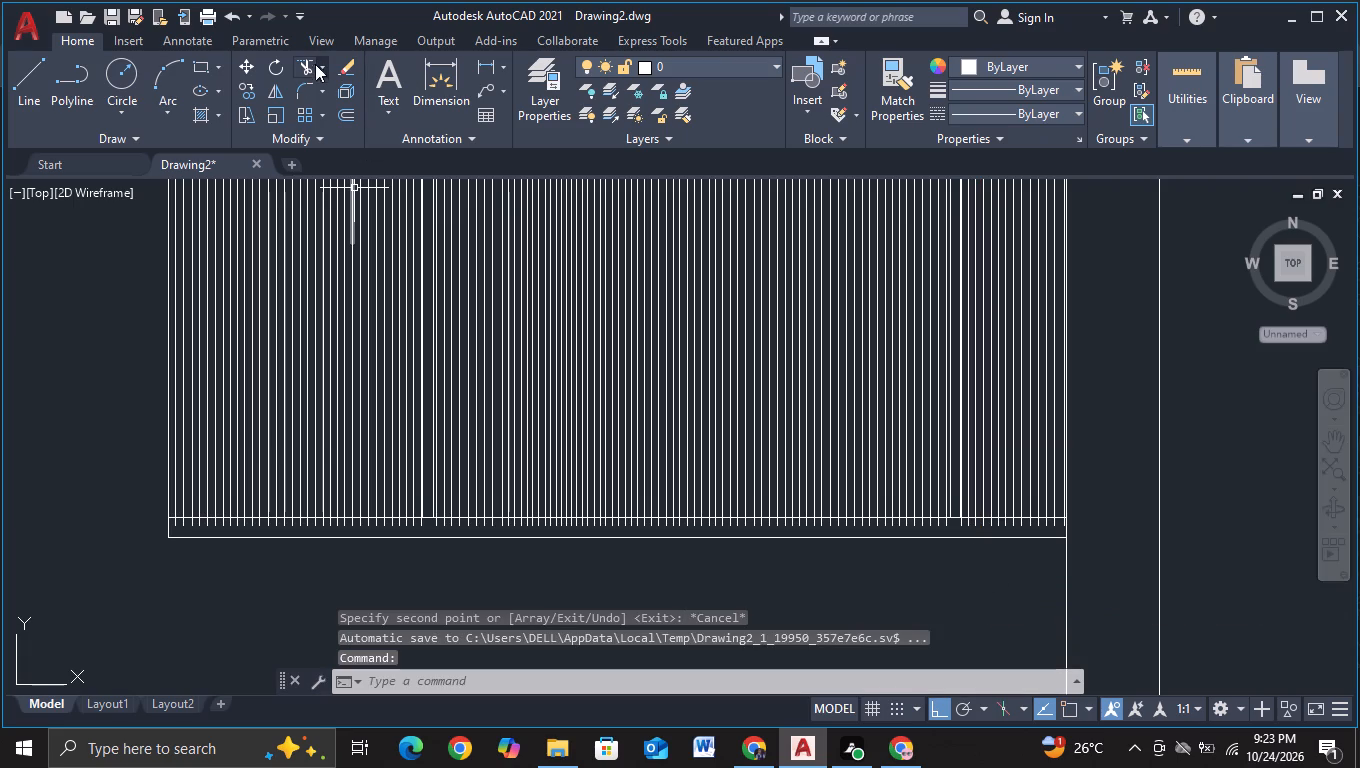
Trim off the slat ends that extend below the under-slab box's inner bottom line across its full width.
{"action": "left_click", "coordinate": [305, 73]}
{"action": "scroll", "coordinate": [187, 524], "scroll_direction": "up", "scroll_amount": 2}
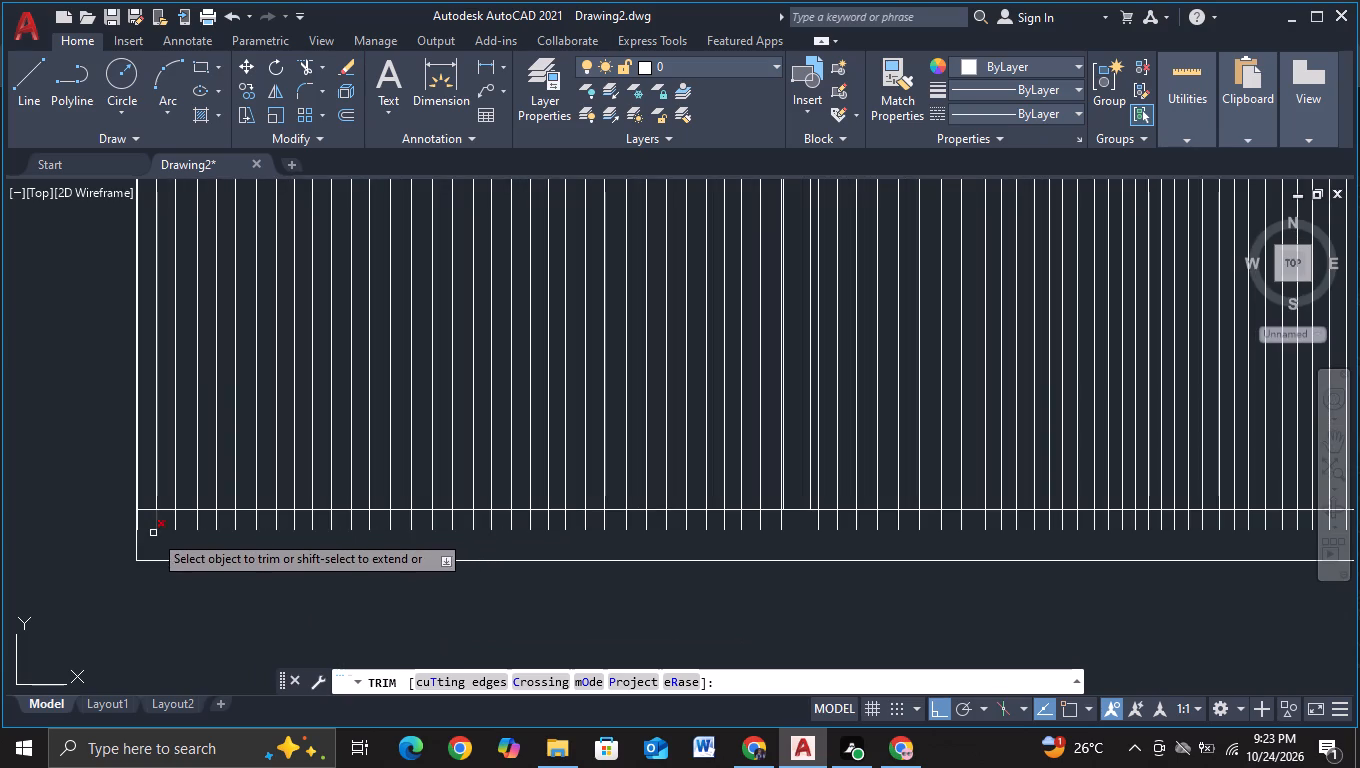
{"action": "scroll", "coordinate": [152, 528], "scroll_direction": "up", "scroll_amount": 5}
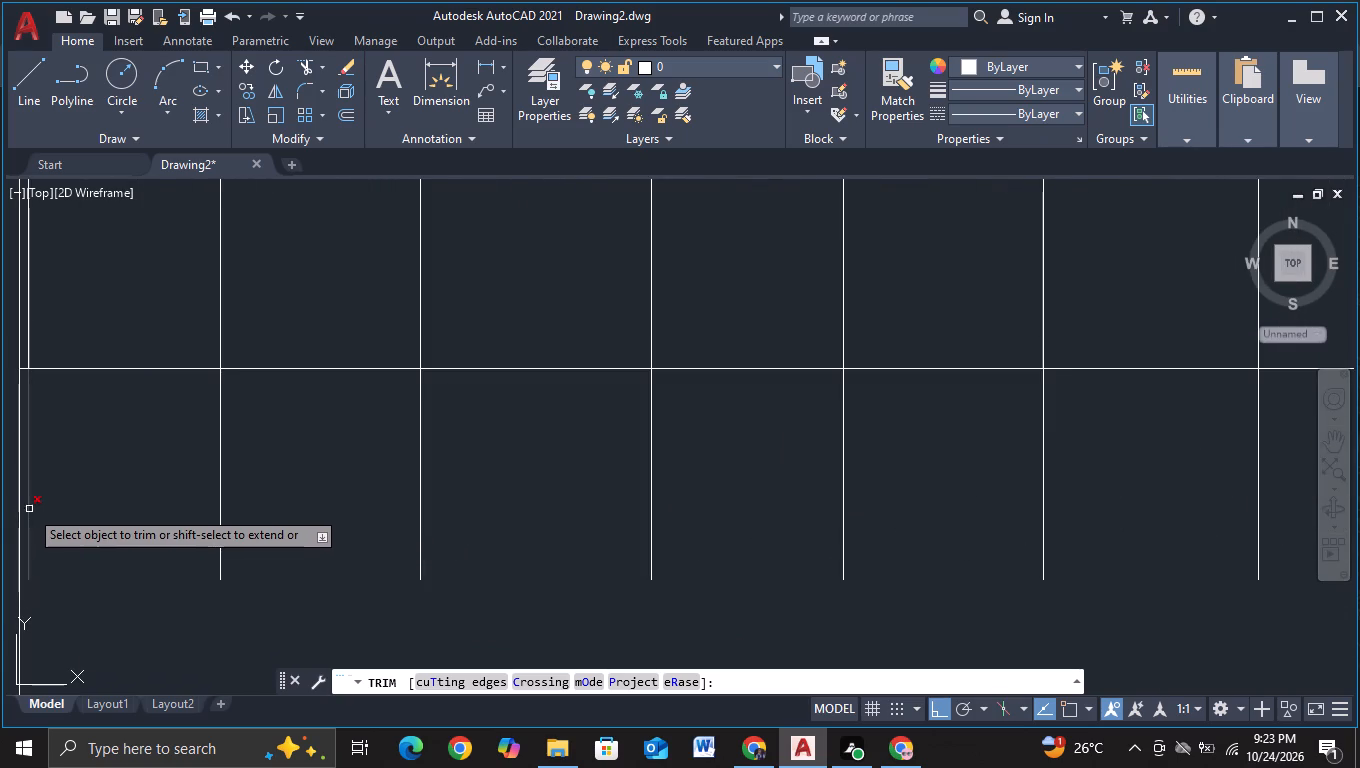
{"action": "scroll", "coordinate": [29, 509], "scroll_direction": "down", "scroll_amount": 5}
{"action": "scroll", "coordinate": [114, 545], "scroll_direction": "down", "scroll_amount": 2}
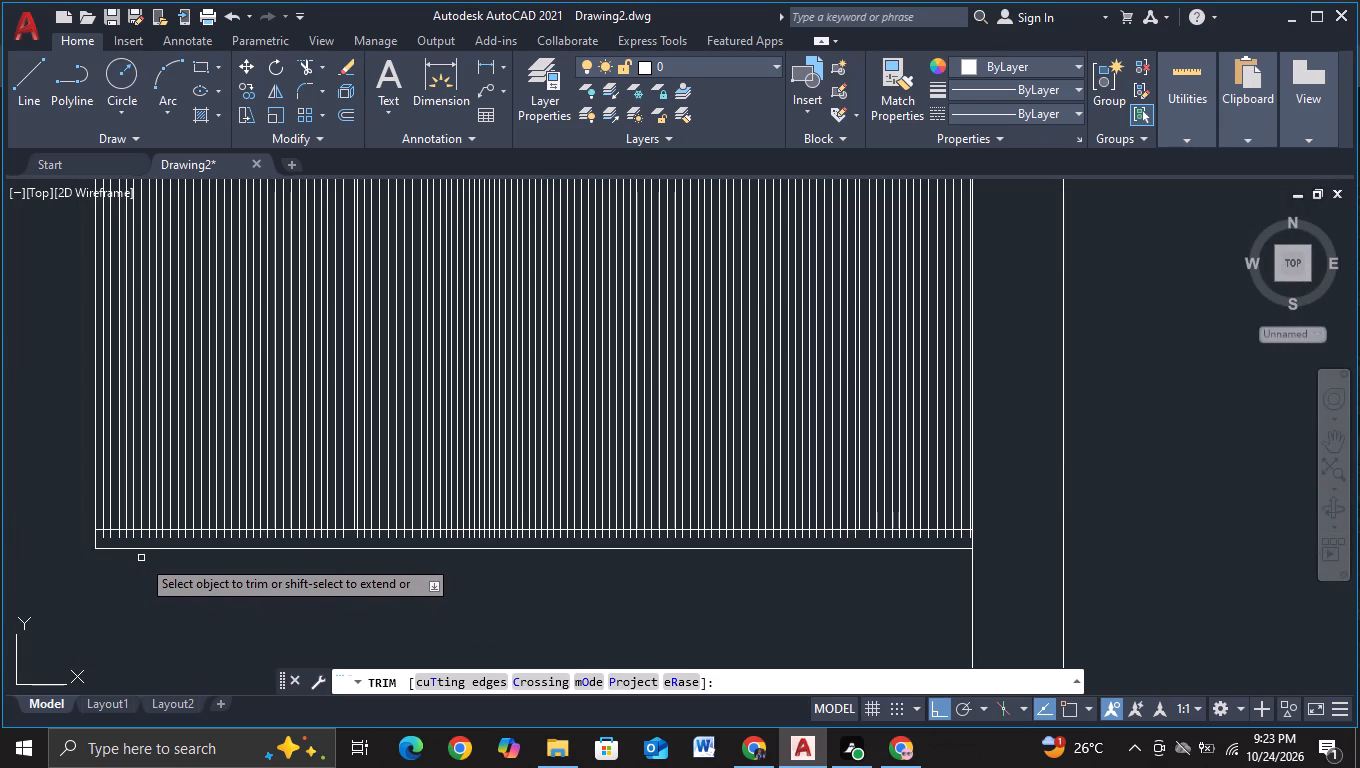
{"action": "scroll", "coordinate": [120, 554], "scroll_direction": "up", "scroll_amount": 2}
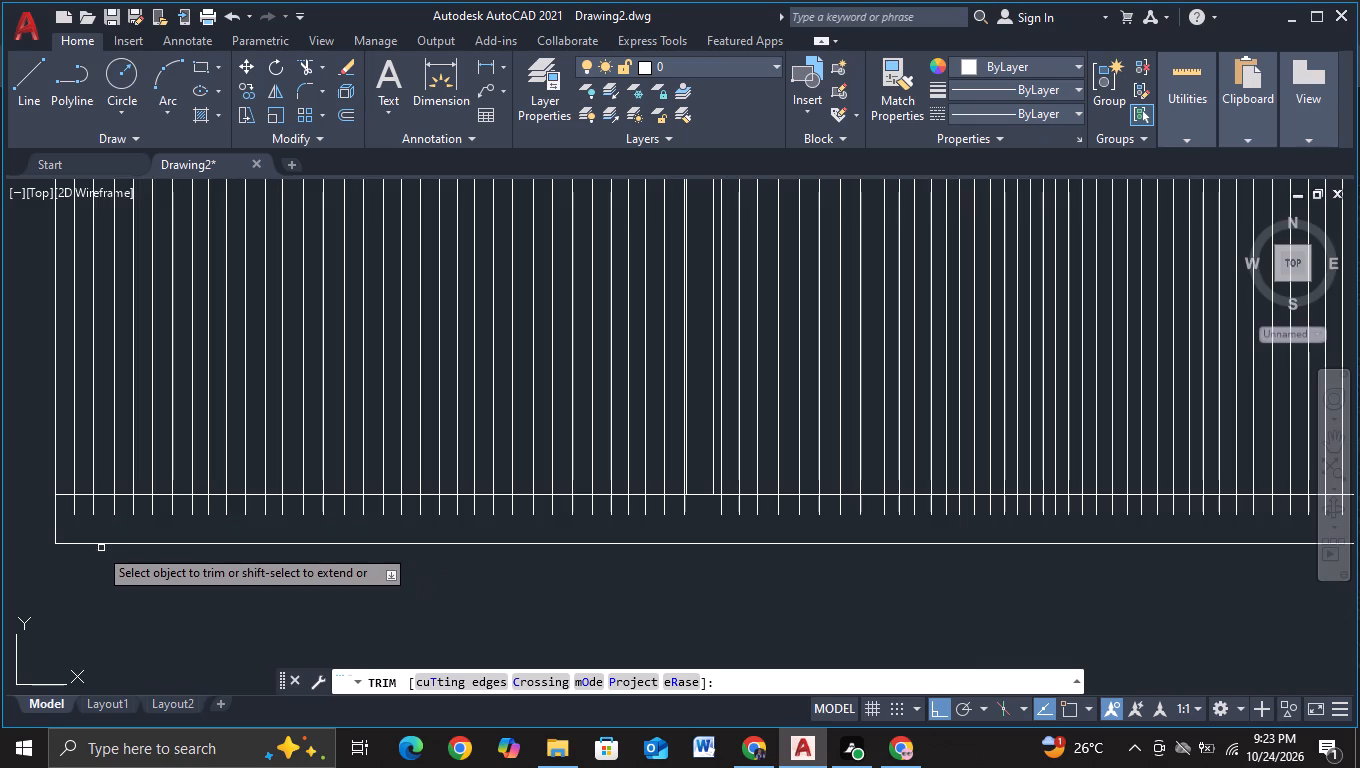
{"action": "left_click", "coordinate": [64, 507]}
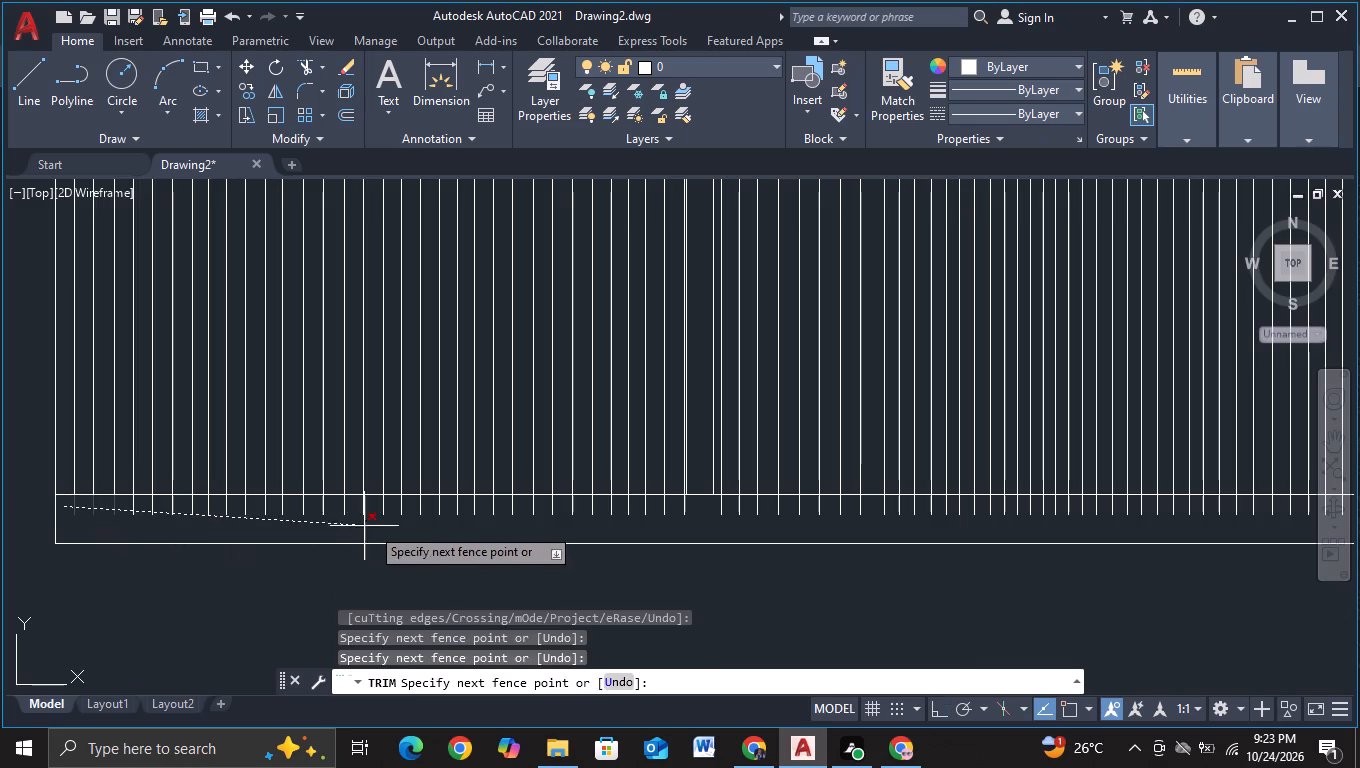
{"action": "scroll", "coordinate": [811, 517], "scroll_direction": "down", "scroll_amount": 2}
{"action": "middle_click_drag", "start_coordinate": [859, 514], "coordinate": [185, 487]}
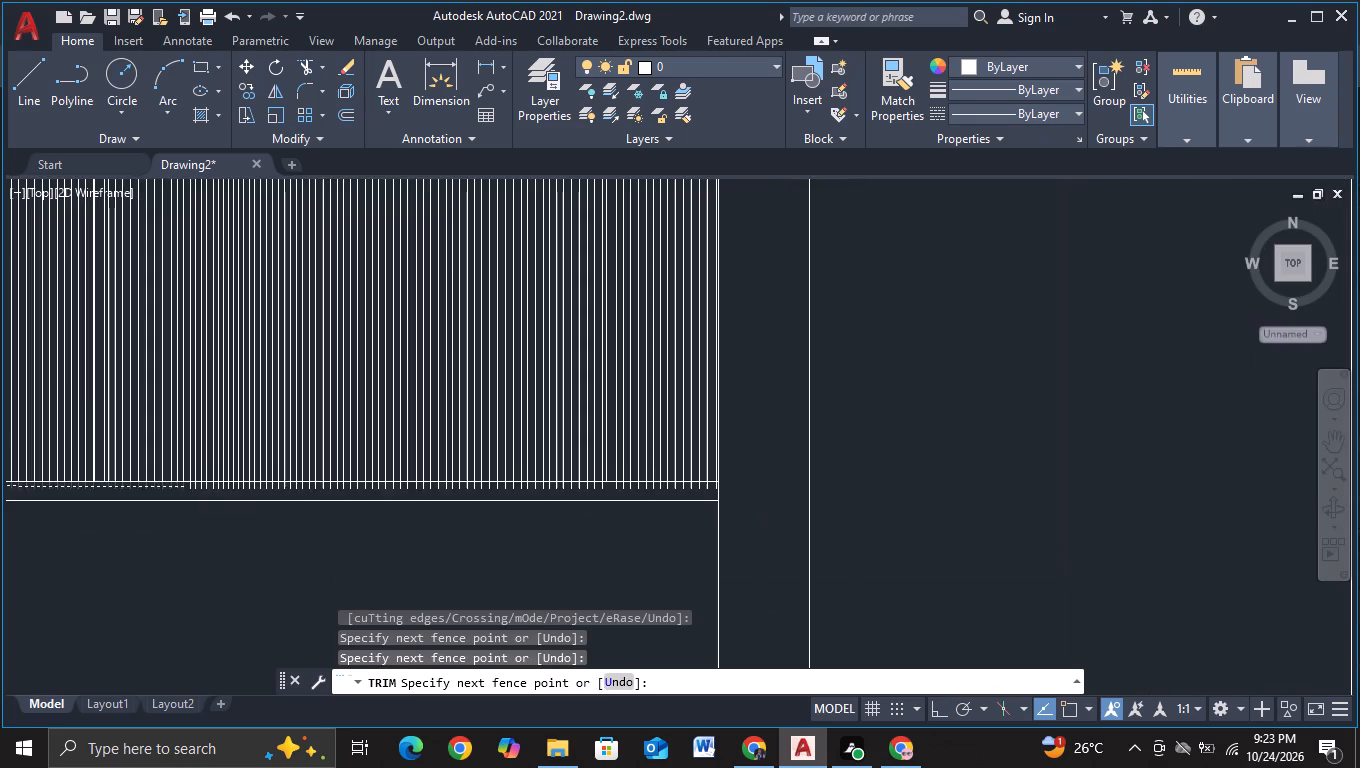
{"action": "scroll", "coordinate": [666, 487], "scroll_direction": "up", "scroll_amount": 3}
{"action": "scroll", "coordinate": [746, 510], "scroll_direction": "up", "scroll_amount": 2}
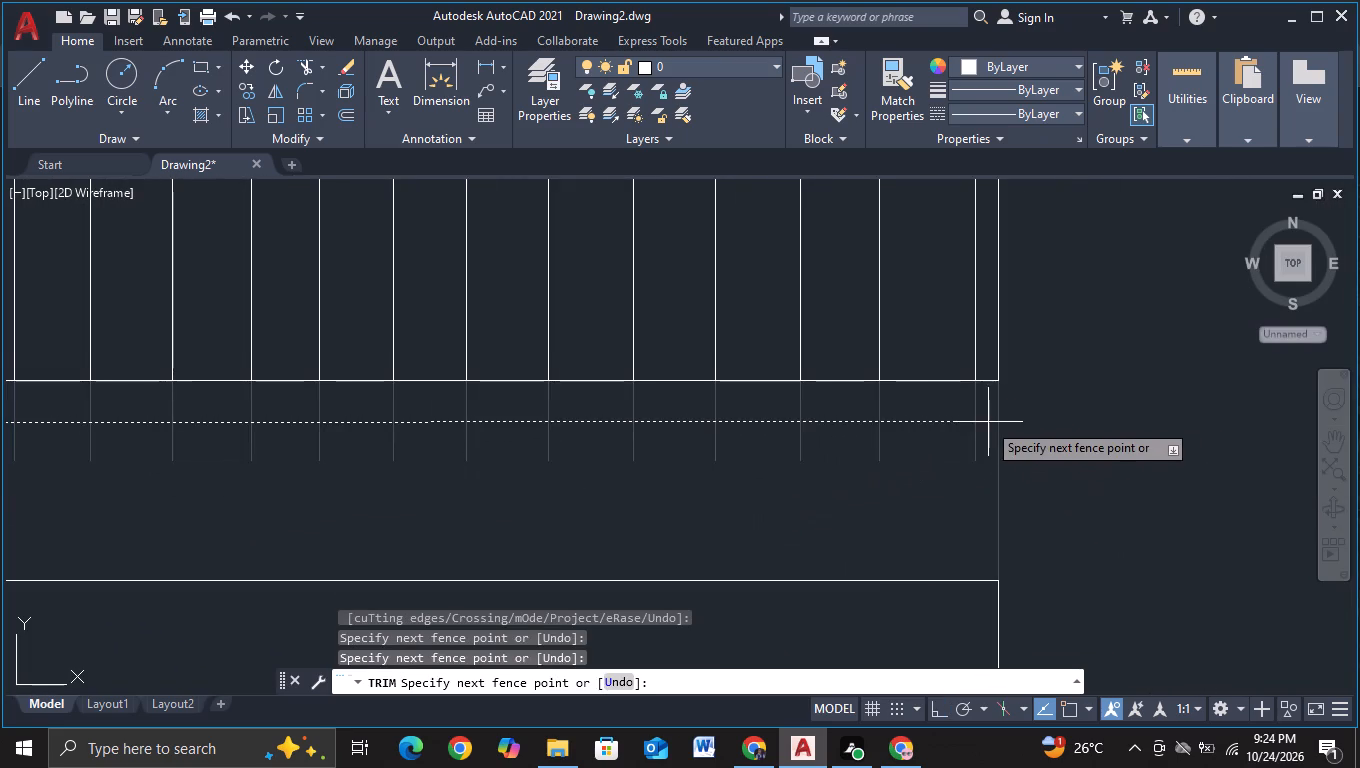
{"action": "left_click", "coordinate": [974, 422]}
{"action": "left_click", "coordinate": [980, 422]}
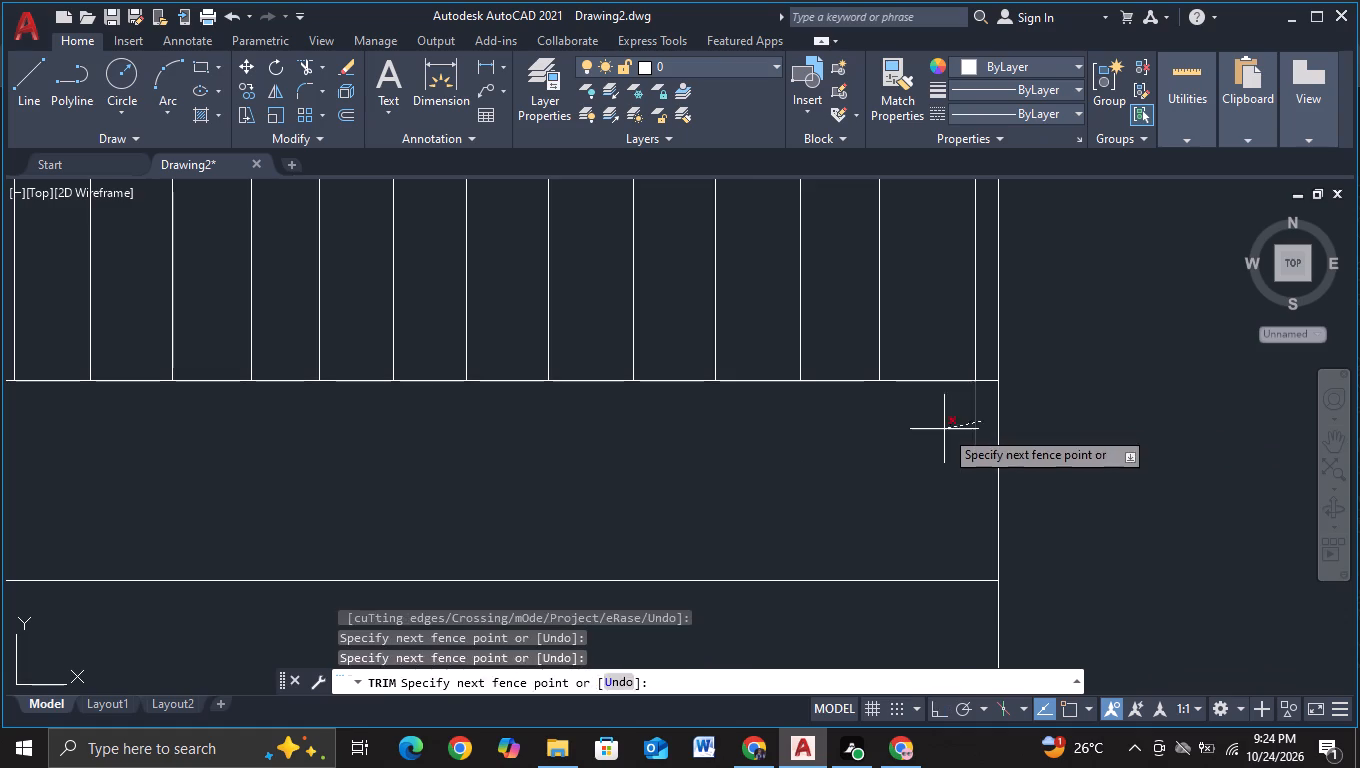
{"action": "left_click", "coordinate": [944, 429]}
{"action": "scroll", "coordinate": [944, 429], "scroll_direction": "down", "scroll_amount": 4}
{"action": "key", "text": "Escape"}
{"action": "scroll", "coordinate": [720, 551], "scroll_direction": "down", "scroll_amount": 3}
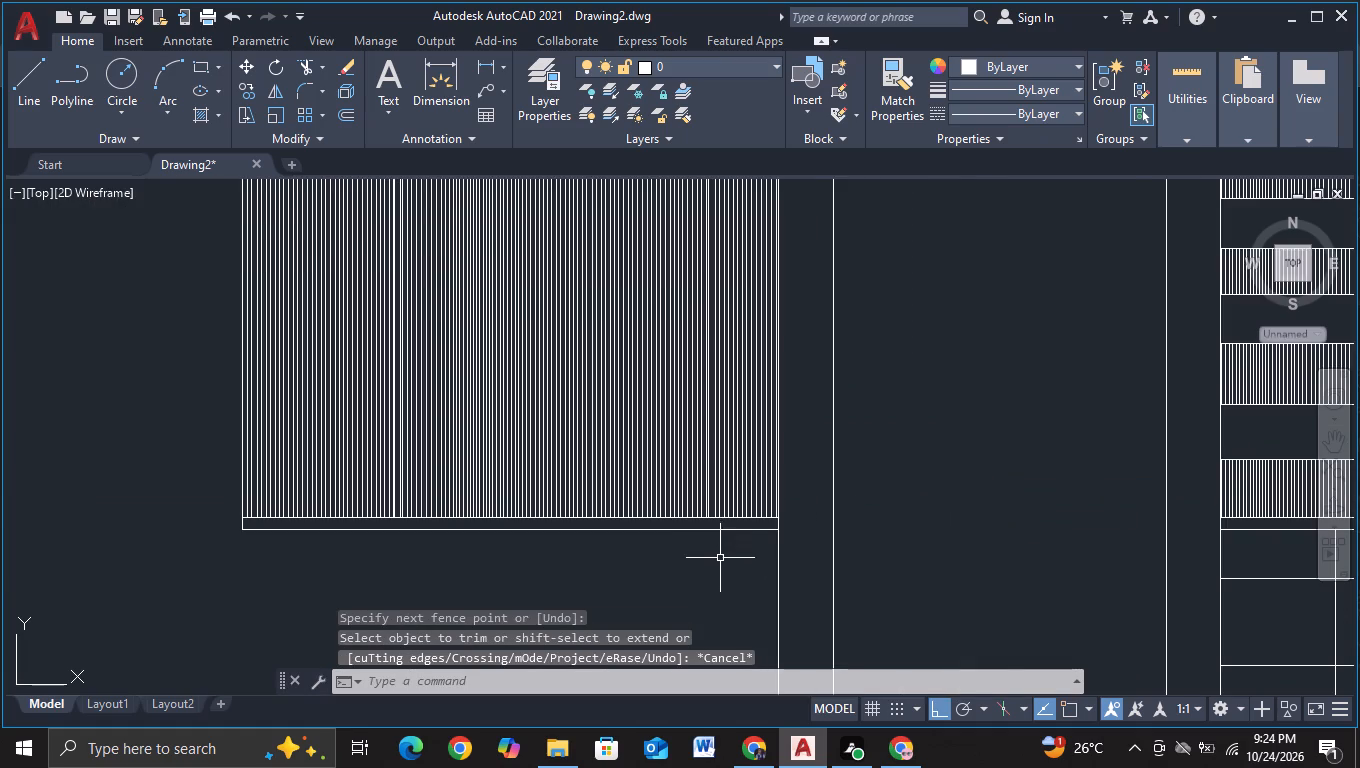
Examine the slats and bottom edge of the under-slab box for uneven spacing or leftover lines.
{"action": "scroll", "coordinate": [724, 566], "scroll_direction": "down", "scroll_amount": 1}
{"action": "middle_click_drag", "start_coordinate": [724, 566], "coordinate": [737, 532]}
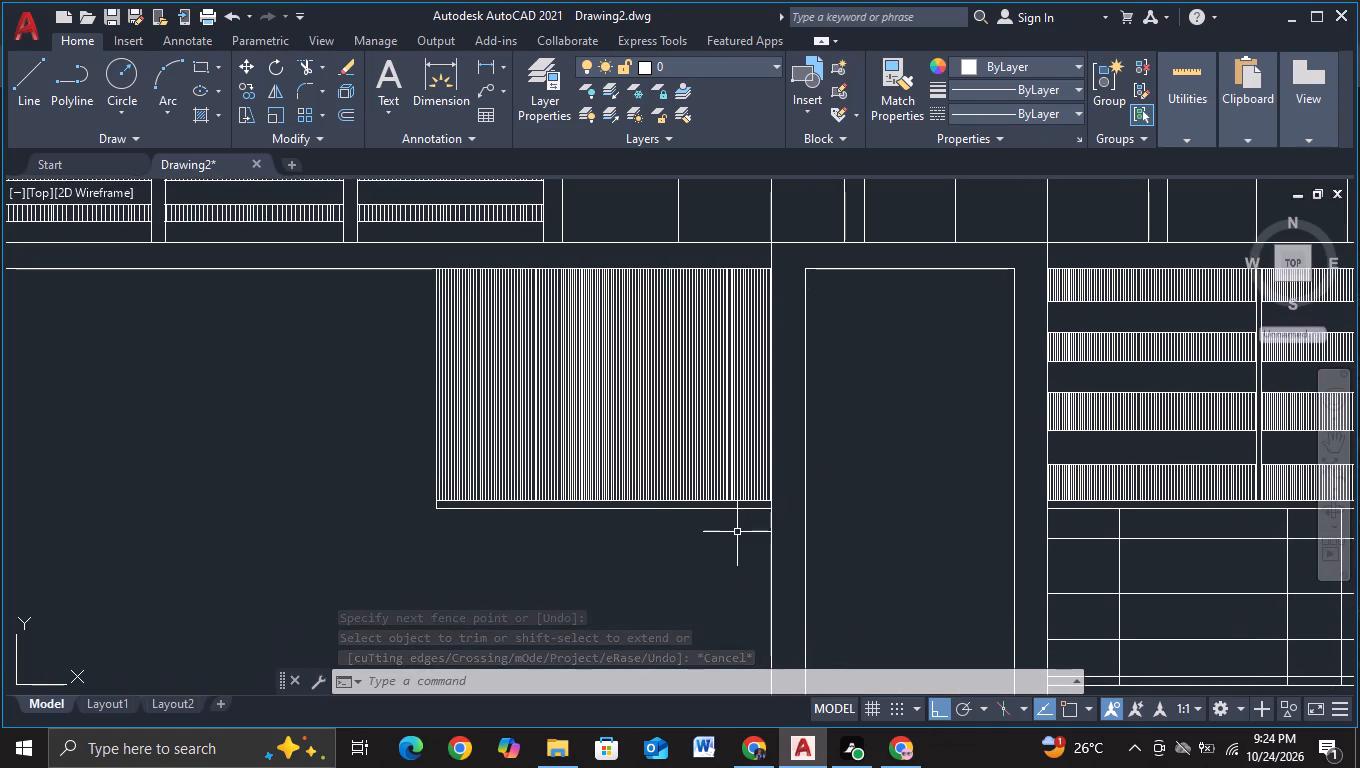
{"action": "scroll", "coordinate": [737, 532], "scroll_direction": "up", "scroll_amount": 2}
{"action": "scroll", "coordinate": [278, 530], "scroll_direction": "down", "scroll_amount": 2}
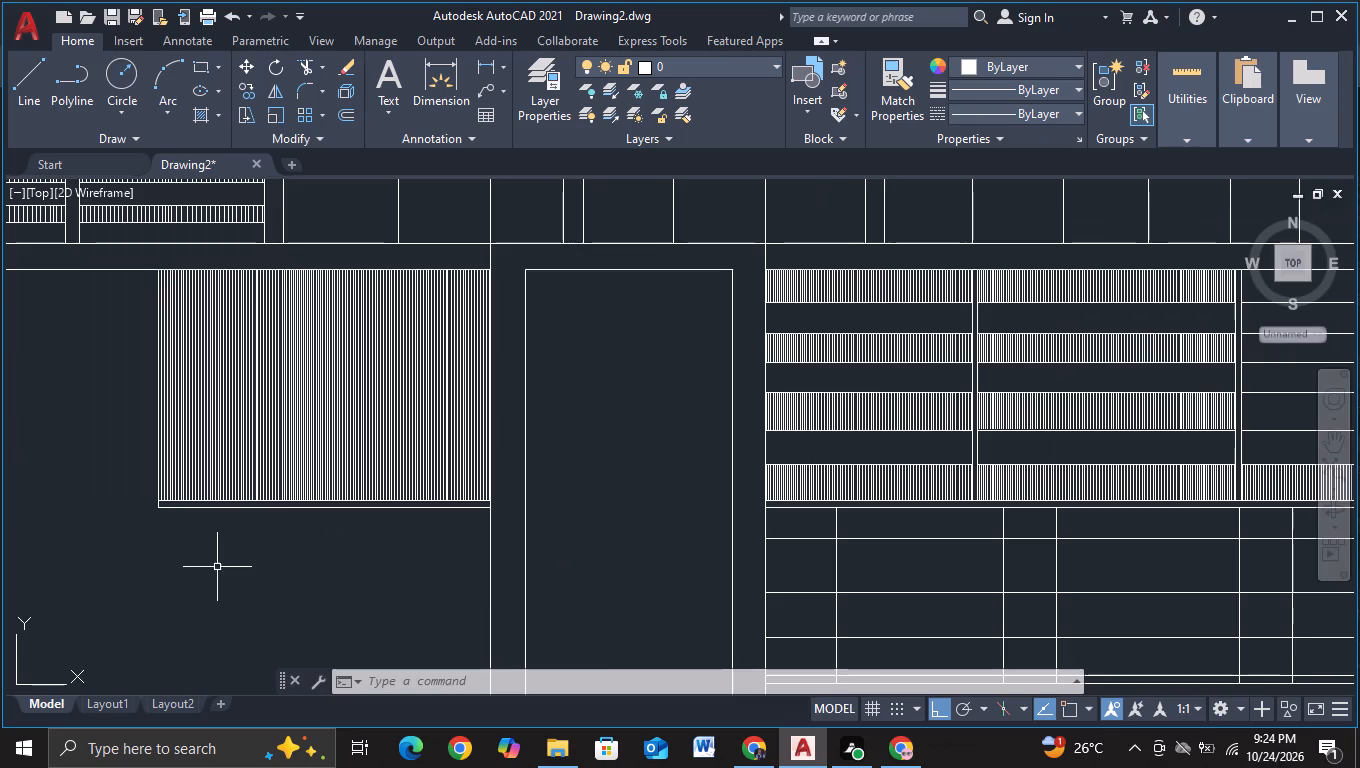
{"action": "middle_click_drag", "start_coordinate": [220, 569], "coordinate": [411, 581]}
{"action": "scroll", "coordinate": [411, 581], "scroll_direction": "up", "scroll_amount": 3}
{"action": "middle_click_drag", "start_coordinate": [424, 530], "coordinate": [406, 641]}
{"action": "middle_click_drag", "start_coordinate": [457, 518], "coordinate": [458, 537]}
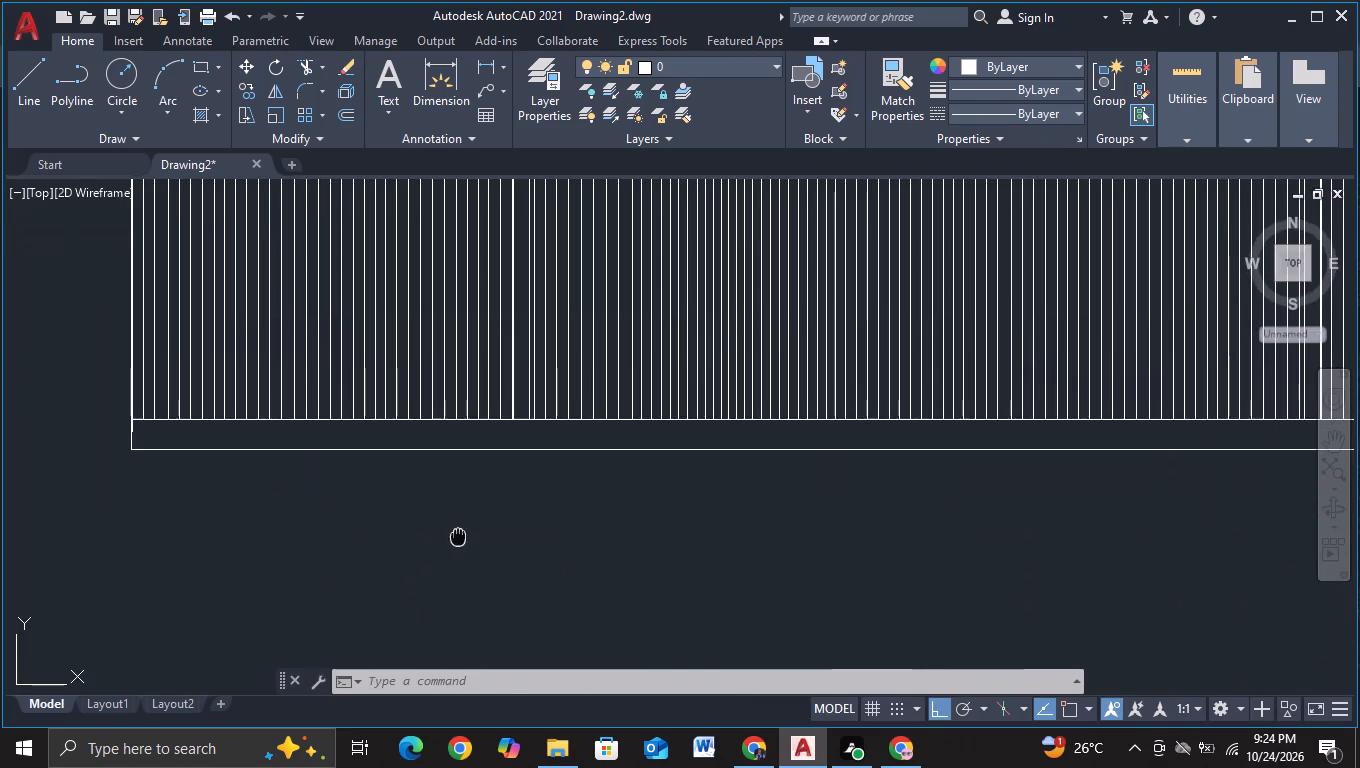
{"action": "middle_click_drag", "start_coordinate": [458, 537], "coordinate": [457, 669]}
{"action": "scroll", "coordinate": [484, 534], "scroll_direction": "down", "scroll_amount": 2}
{"action": "middle_click_drag", "start_coordinate": [523, 470], "coordinate": [504, 516]}
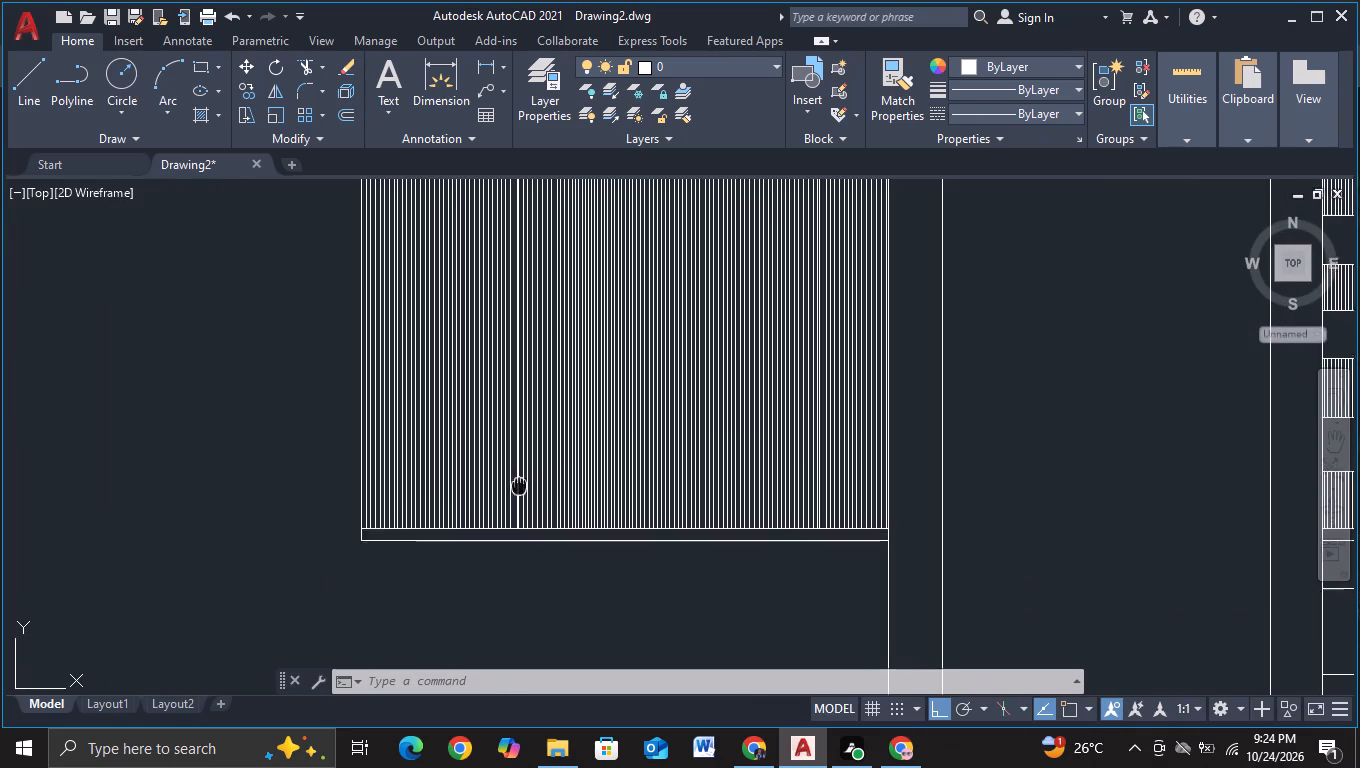
{"action": "middle_click_drag", "start_coordinate": [504, 516], "coordinate": [391, 584]}
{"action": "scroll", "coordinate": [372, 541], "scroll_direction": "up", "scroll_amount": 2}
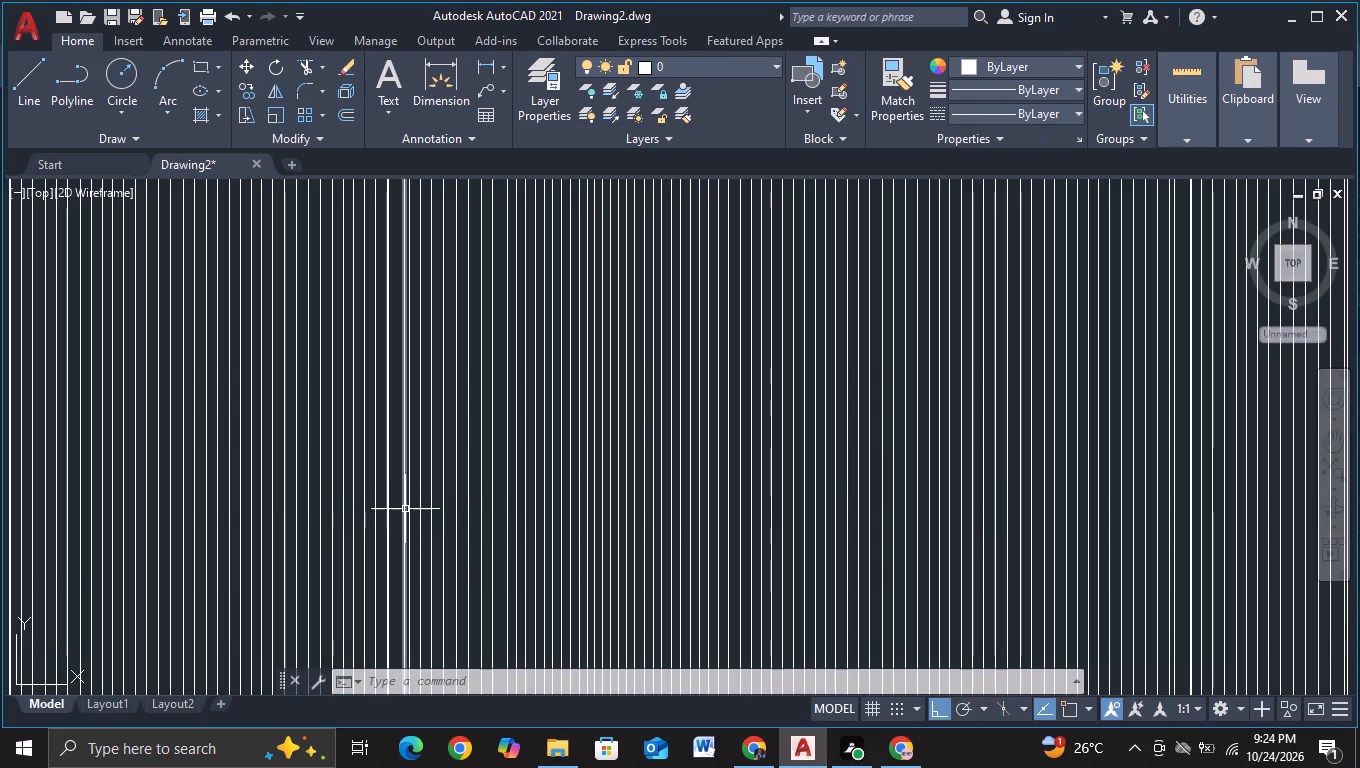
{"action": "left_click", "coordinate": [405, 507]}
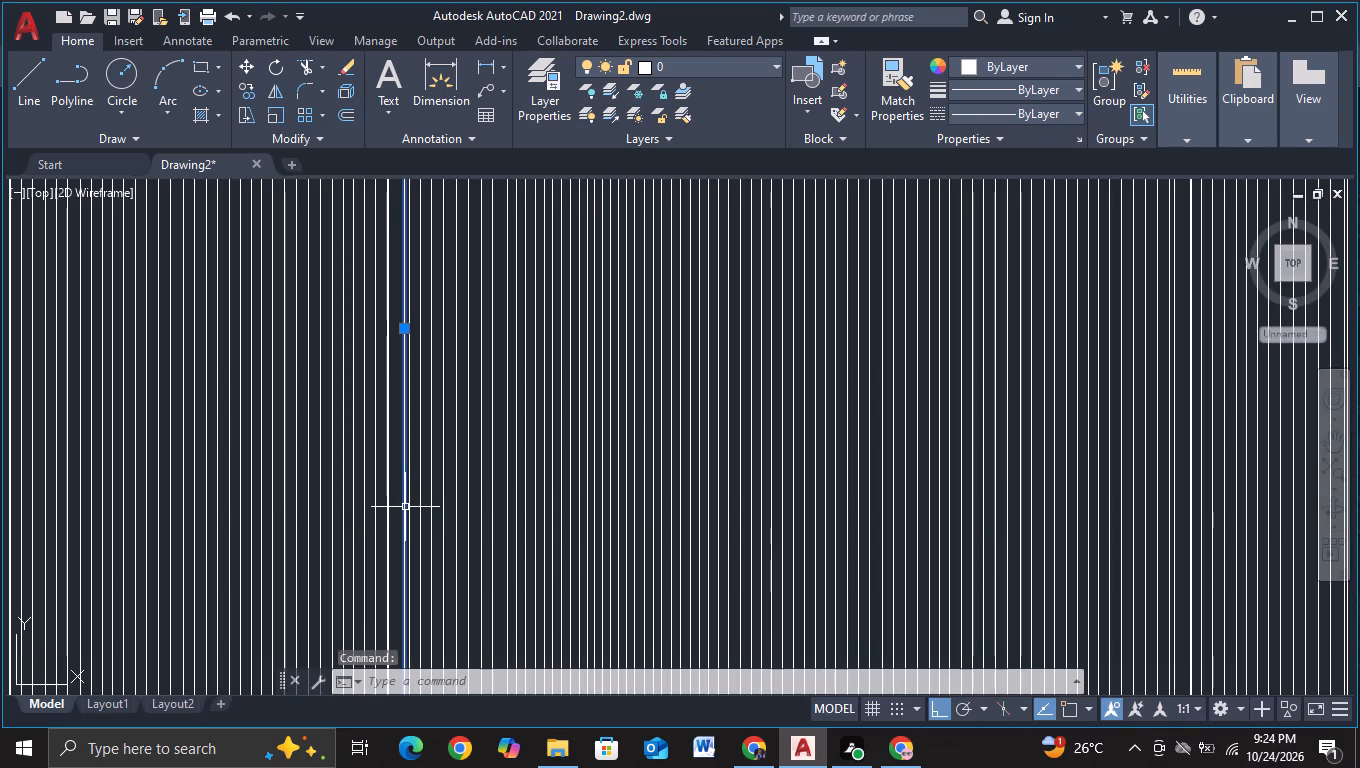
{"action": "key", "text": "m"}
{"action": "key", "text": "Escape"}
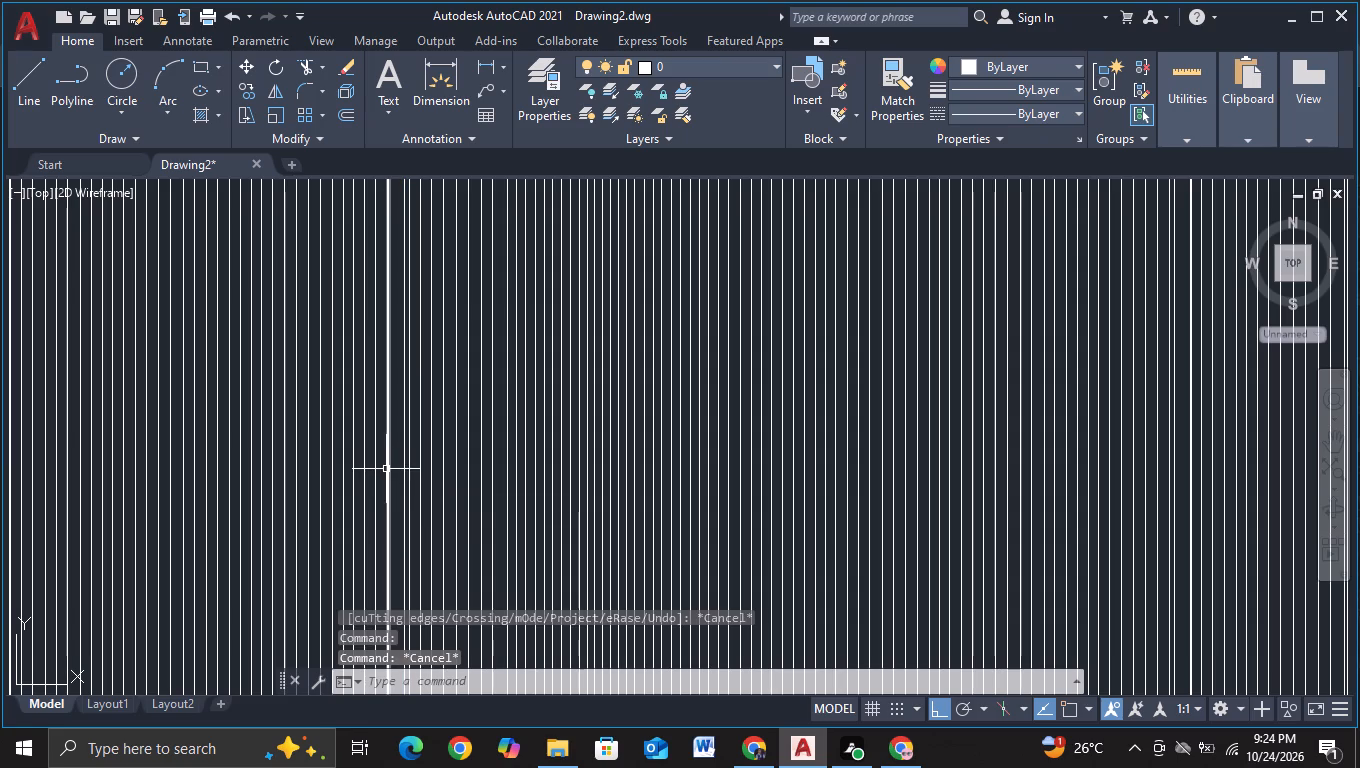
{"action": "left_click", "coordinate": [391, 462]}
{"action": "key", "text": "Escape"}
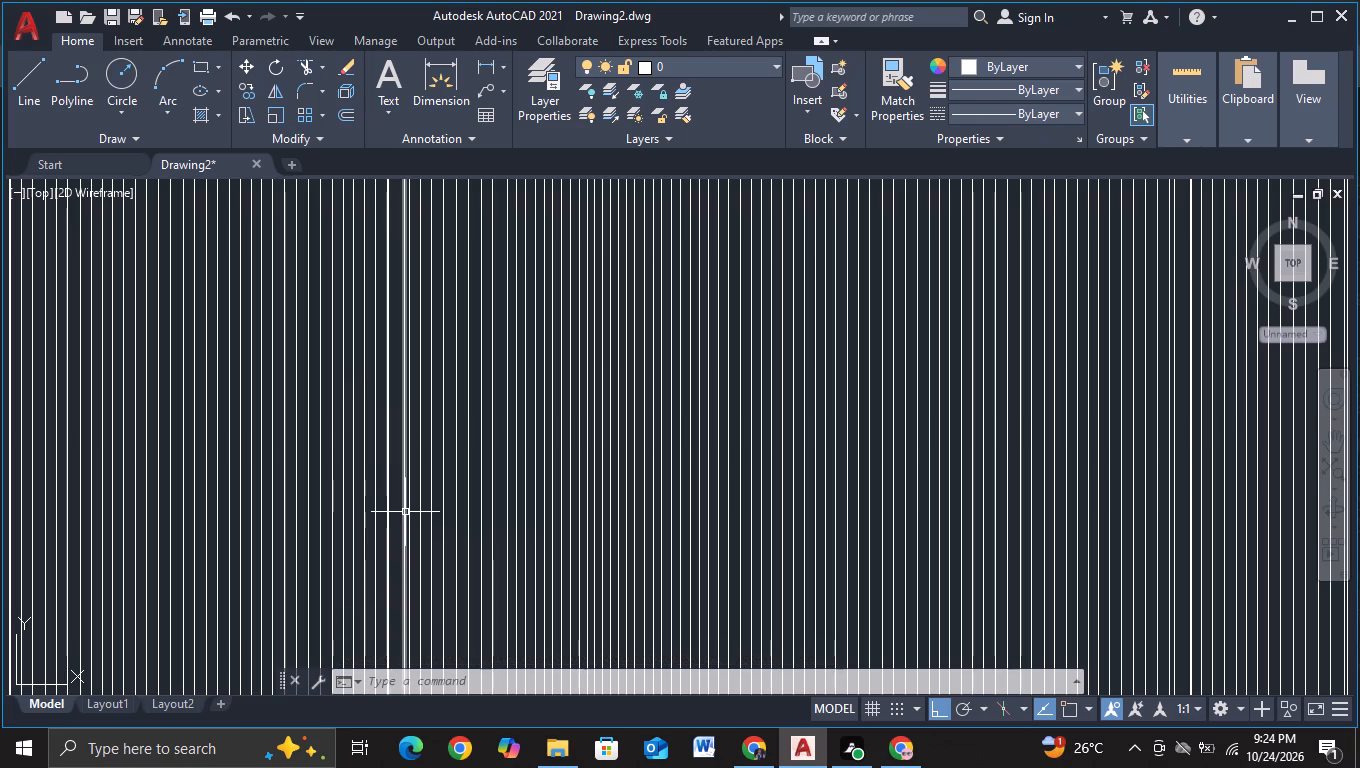
Move the full-height vertical line beside the thick line in the under-slab box's slats a short distance to the right.
{"action": "left_click", "coordinate": [405, 512]}
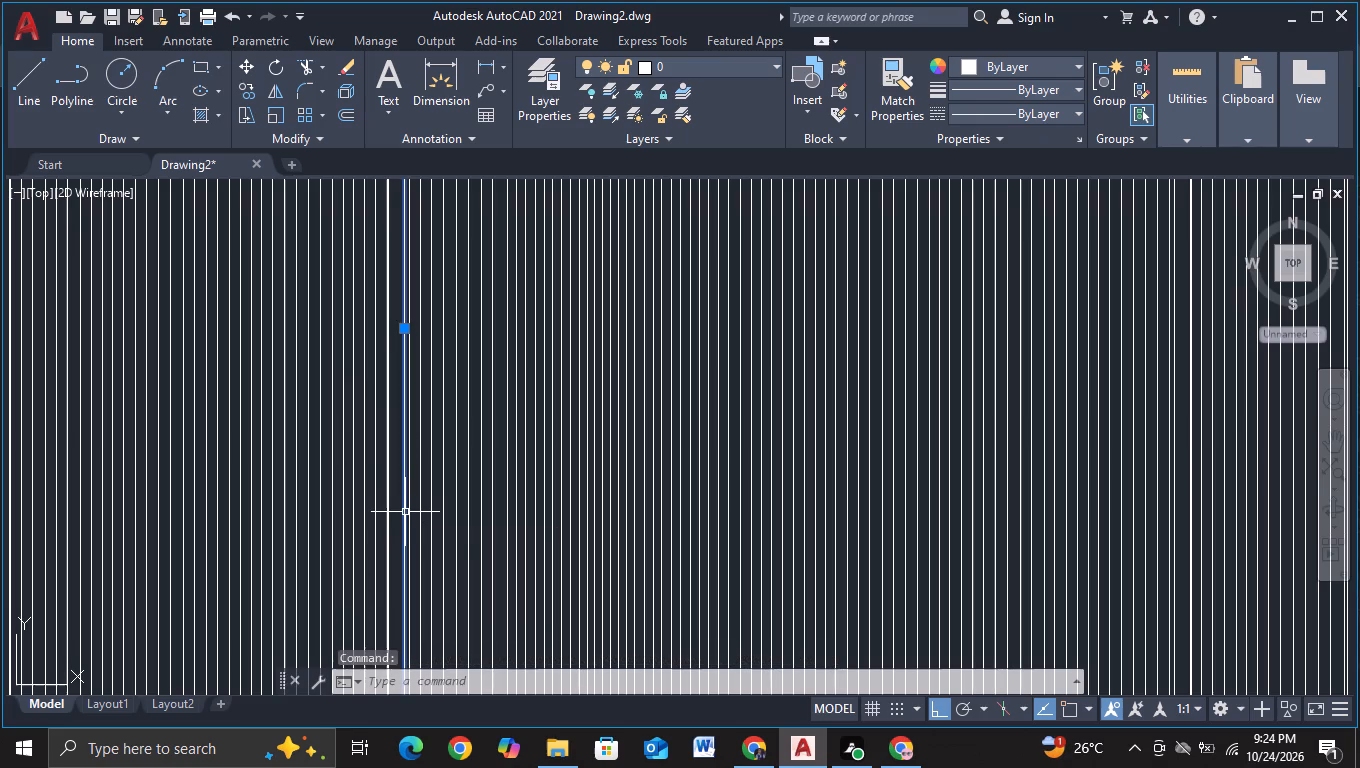
{"action": "key", "text": "m"}
{"action": "double_click", "coordinate": [487, 560]}
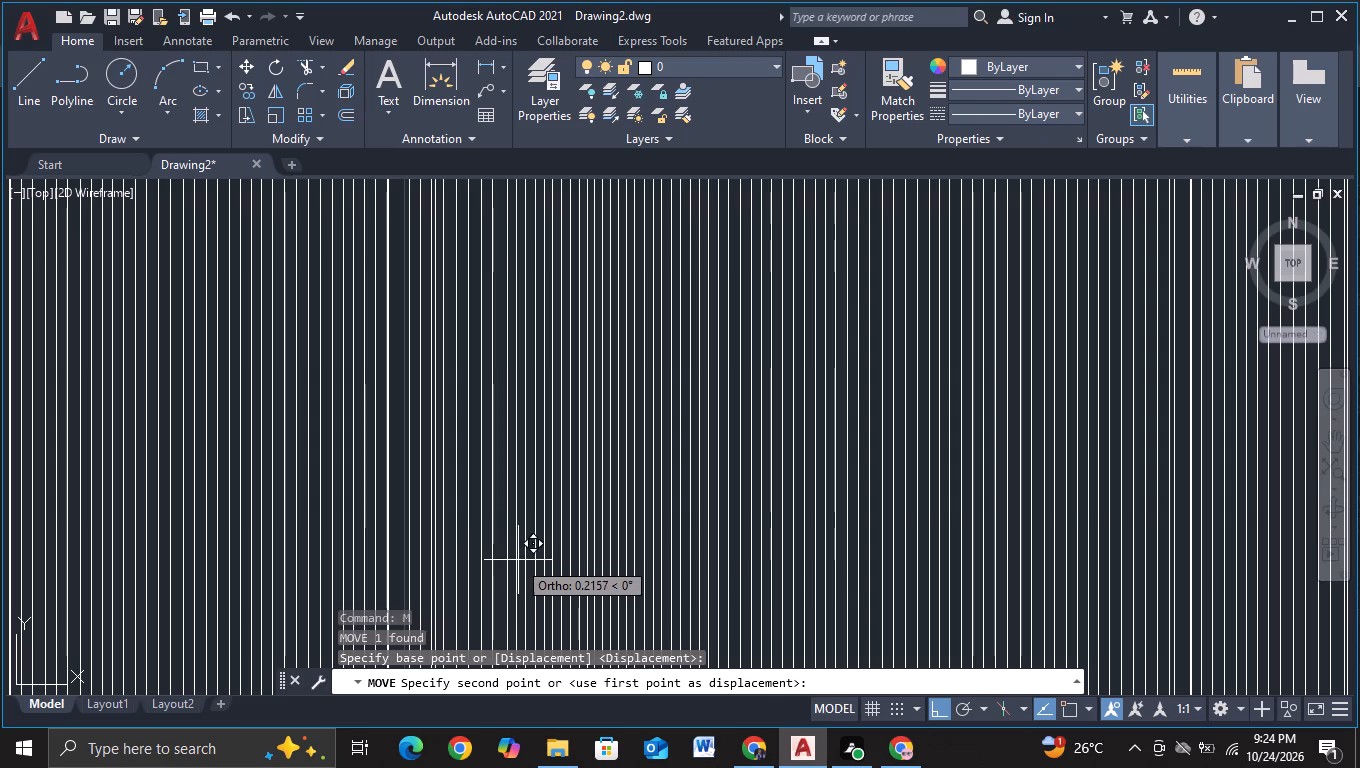
{"action": "left_click", "coordinate": [509, 560]}
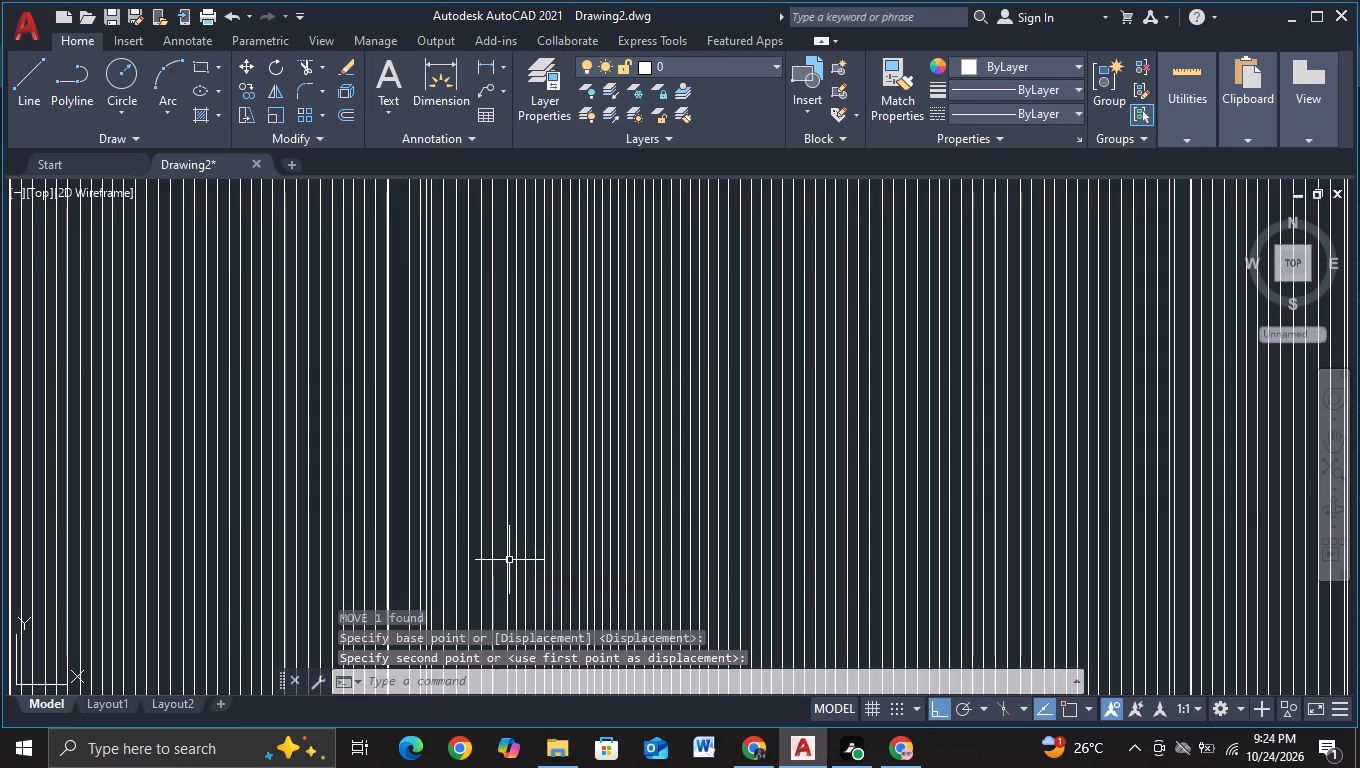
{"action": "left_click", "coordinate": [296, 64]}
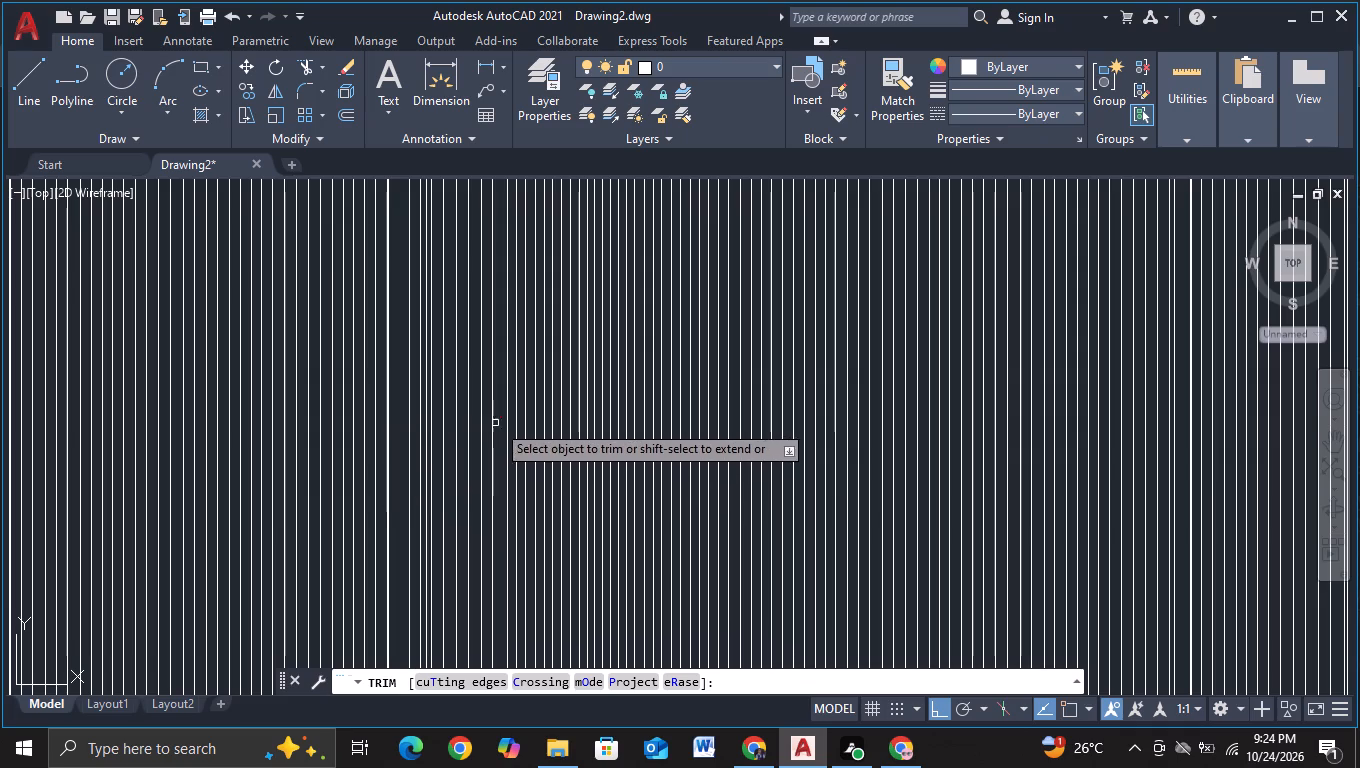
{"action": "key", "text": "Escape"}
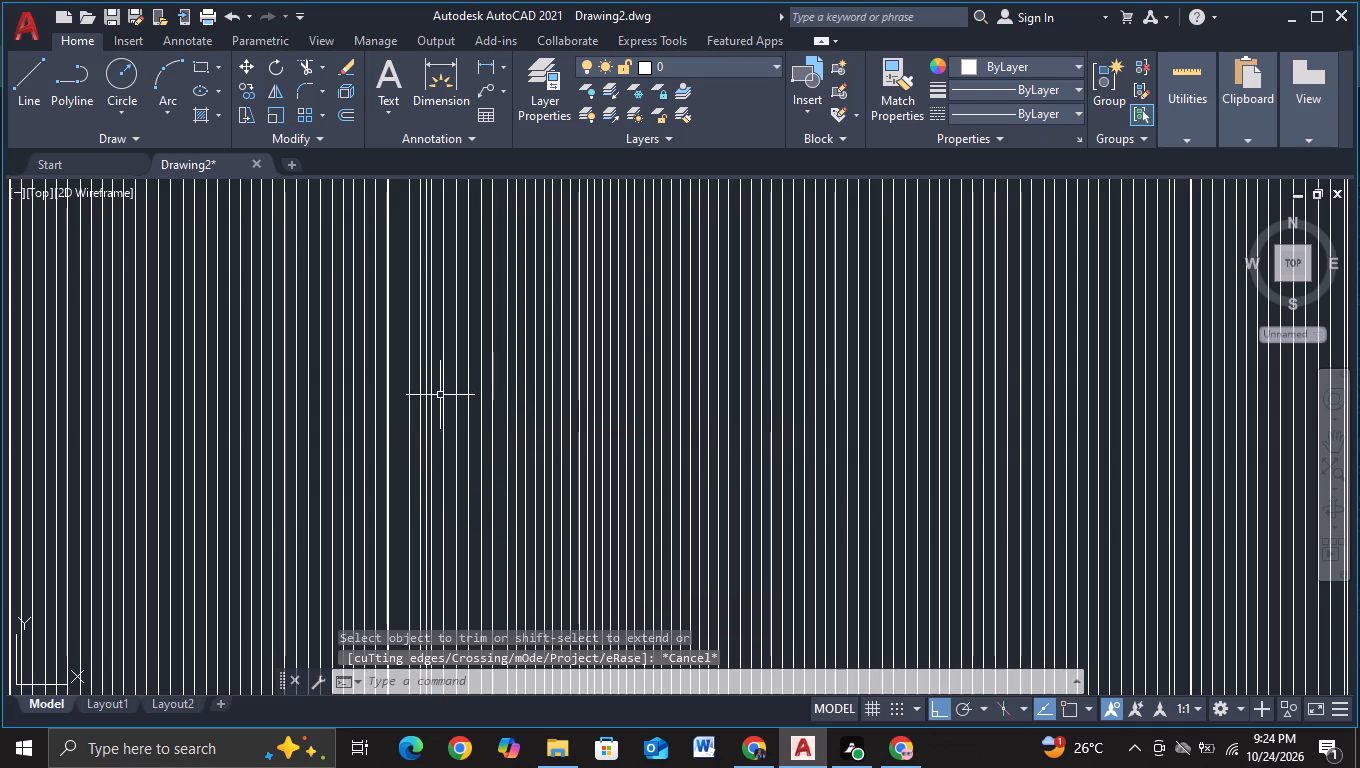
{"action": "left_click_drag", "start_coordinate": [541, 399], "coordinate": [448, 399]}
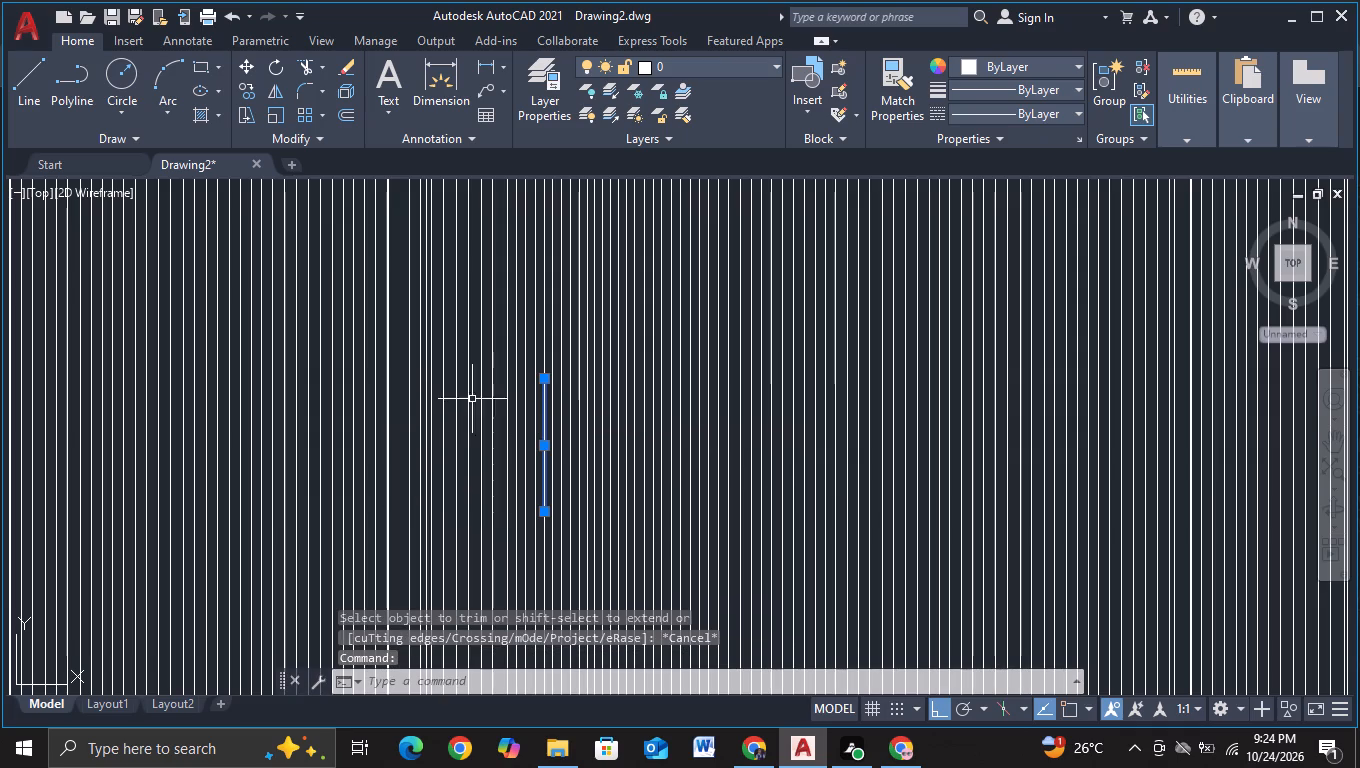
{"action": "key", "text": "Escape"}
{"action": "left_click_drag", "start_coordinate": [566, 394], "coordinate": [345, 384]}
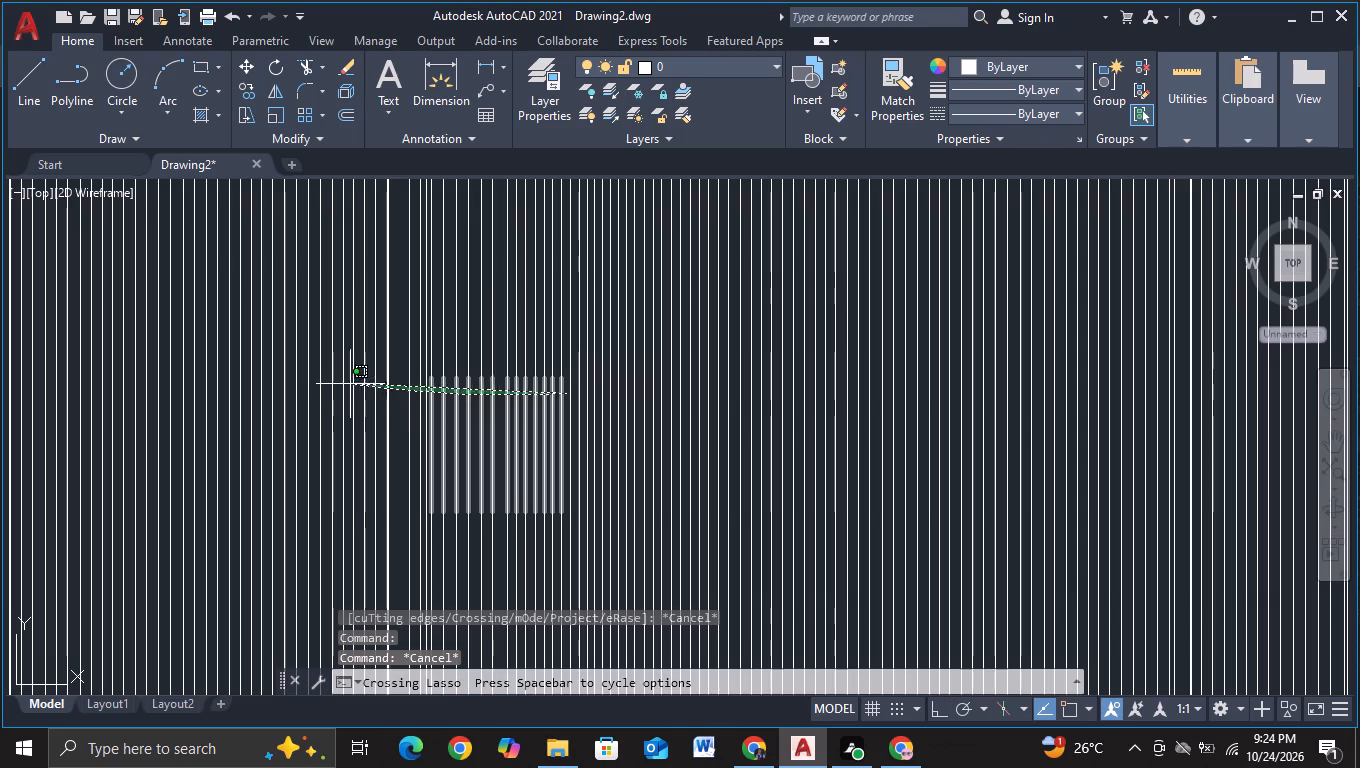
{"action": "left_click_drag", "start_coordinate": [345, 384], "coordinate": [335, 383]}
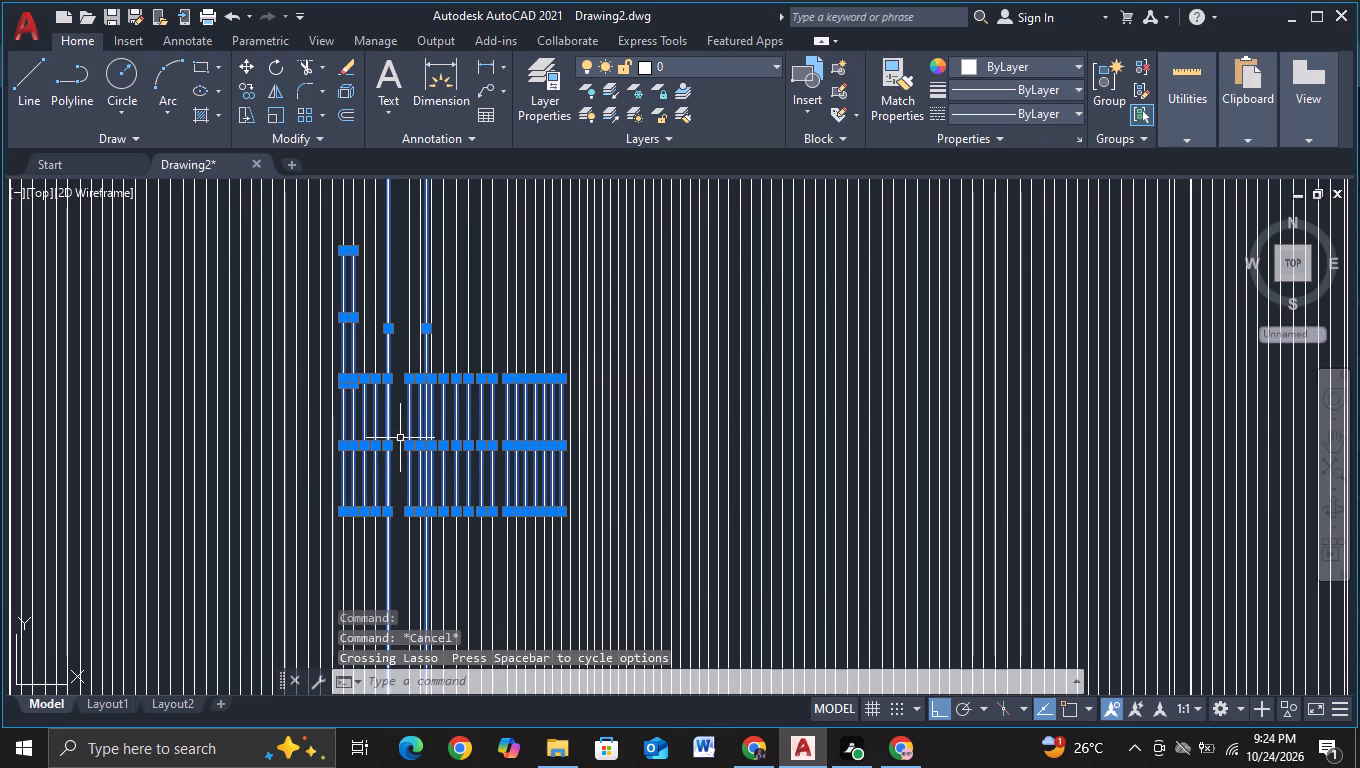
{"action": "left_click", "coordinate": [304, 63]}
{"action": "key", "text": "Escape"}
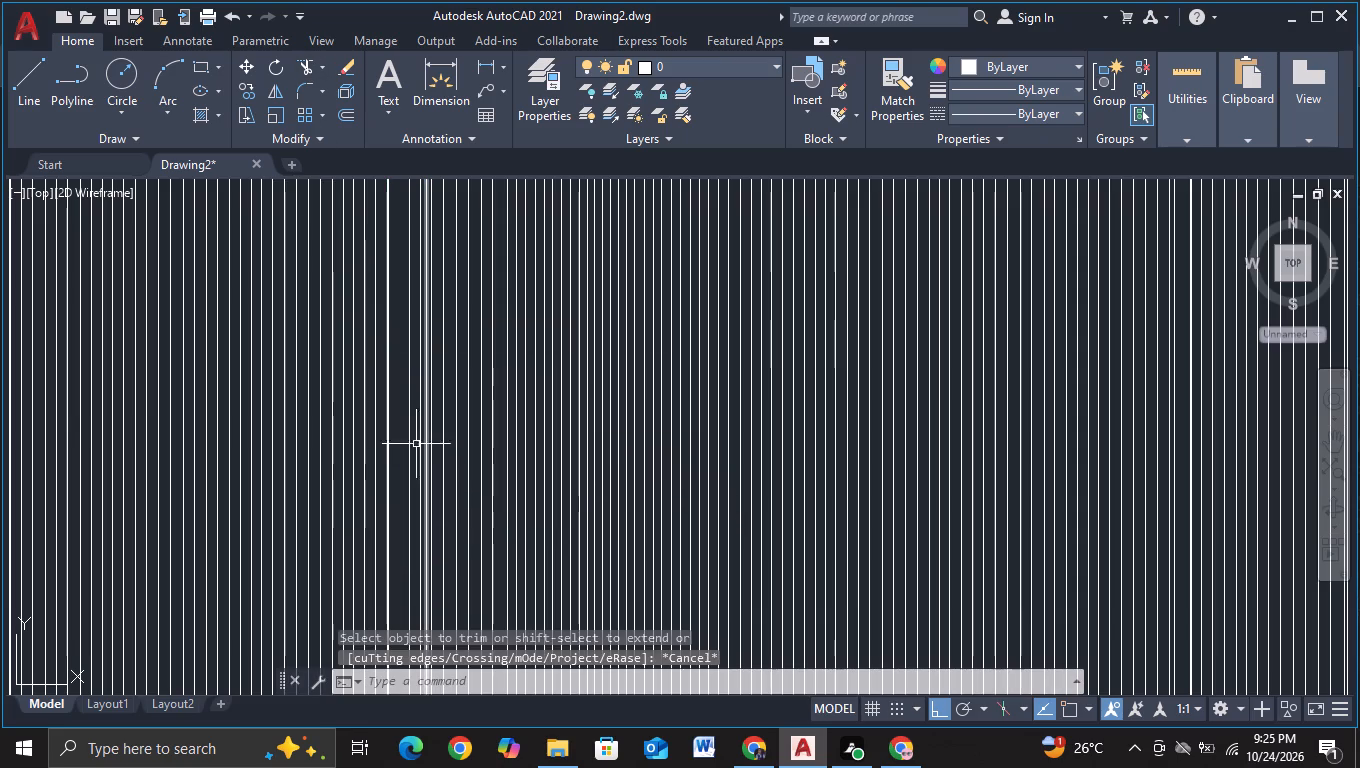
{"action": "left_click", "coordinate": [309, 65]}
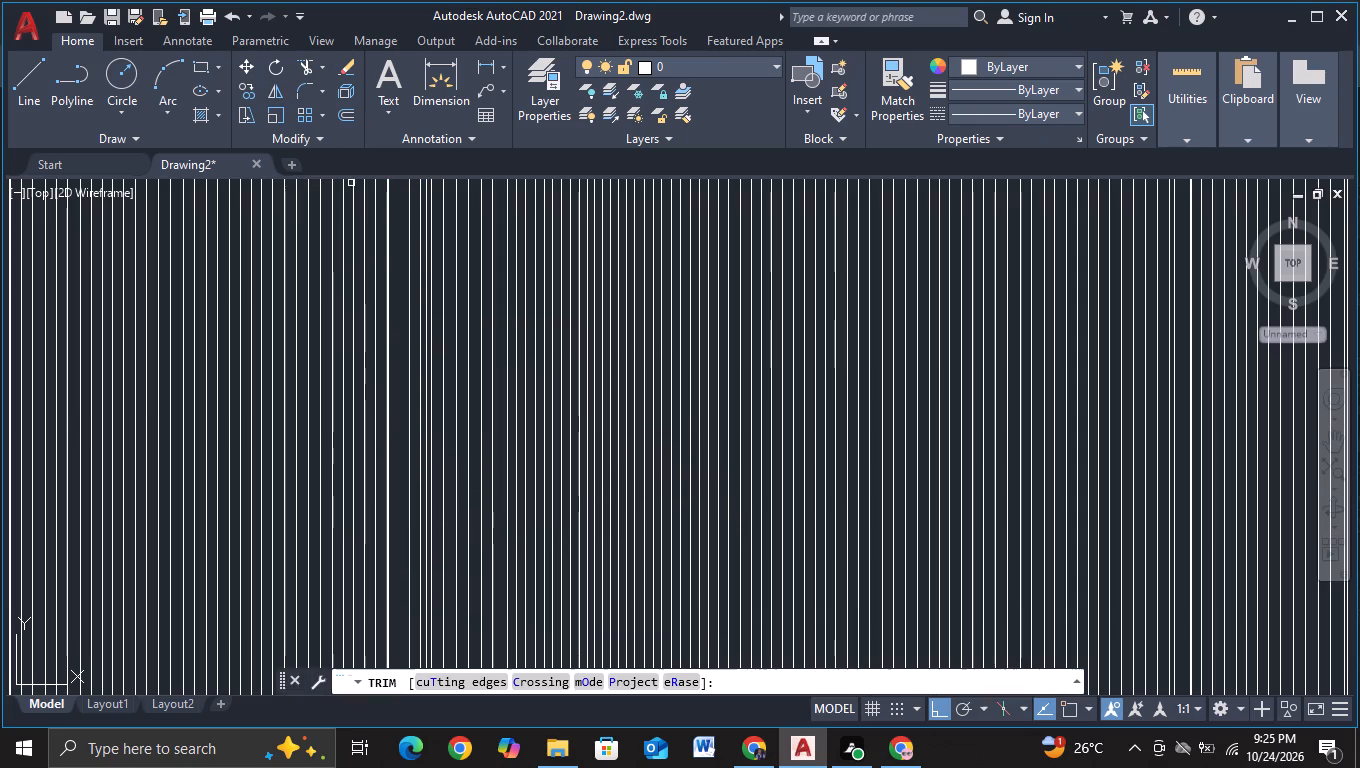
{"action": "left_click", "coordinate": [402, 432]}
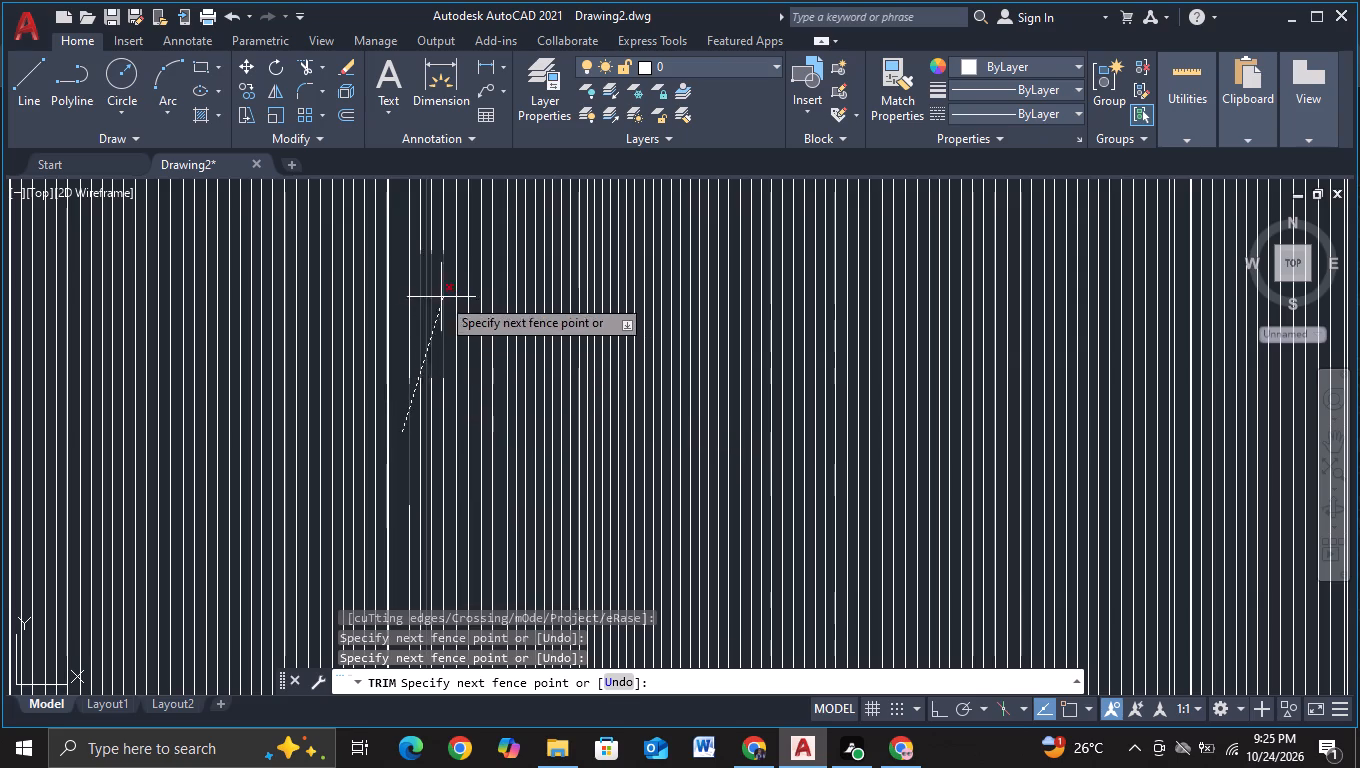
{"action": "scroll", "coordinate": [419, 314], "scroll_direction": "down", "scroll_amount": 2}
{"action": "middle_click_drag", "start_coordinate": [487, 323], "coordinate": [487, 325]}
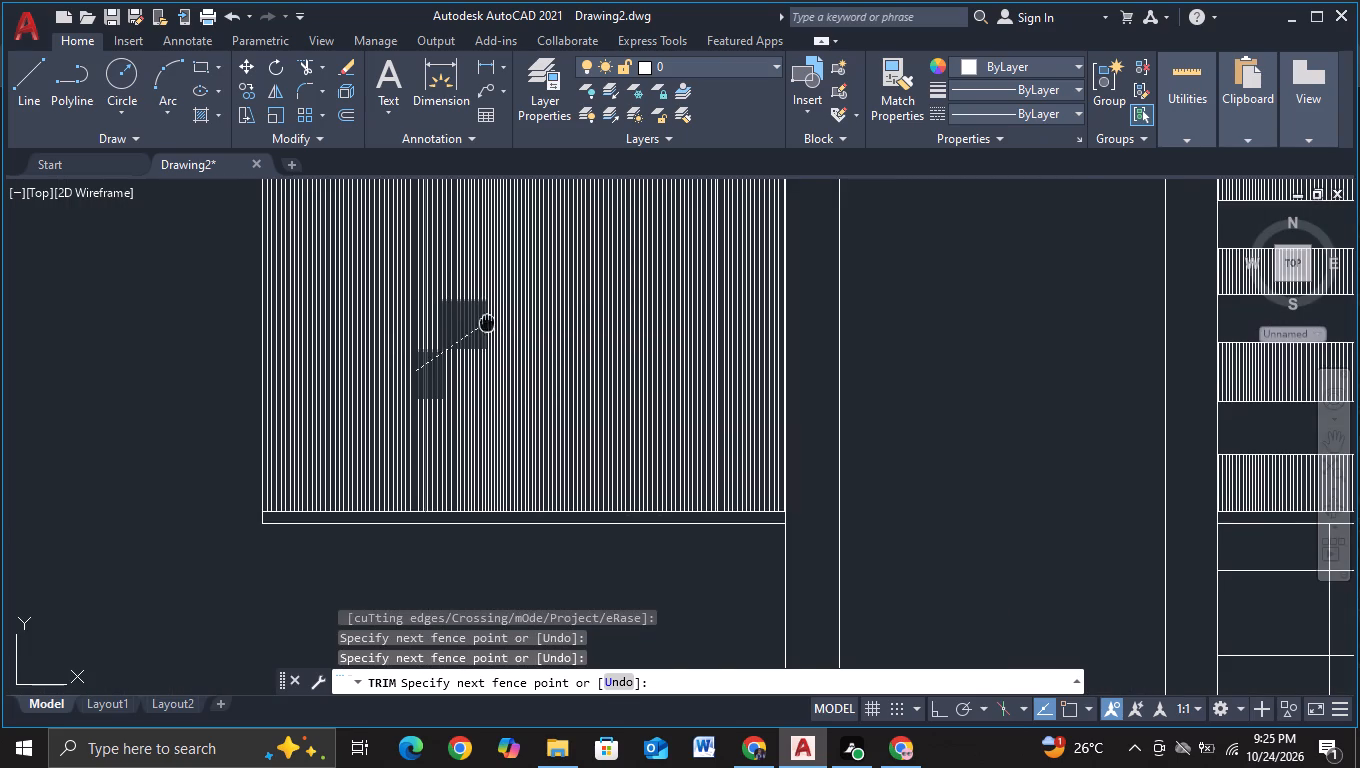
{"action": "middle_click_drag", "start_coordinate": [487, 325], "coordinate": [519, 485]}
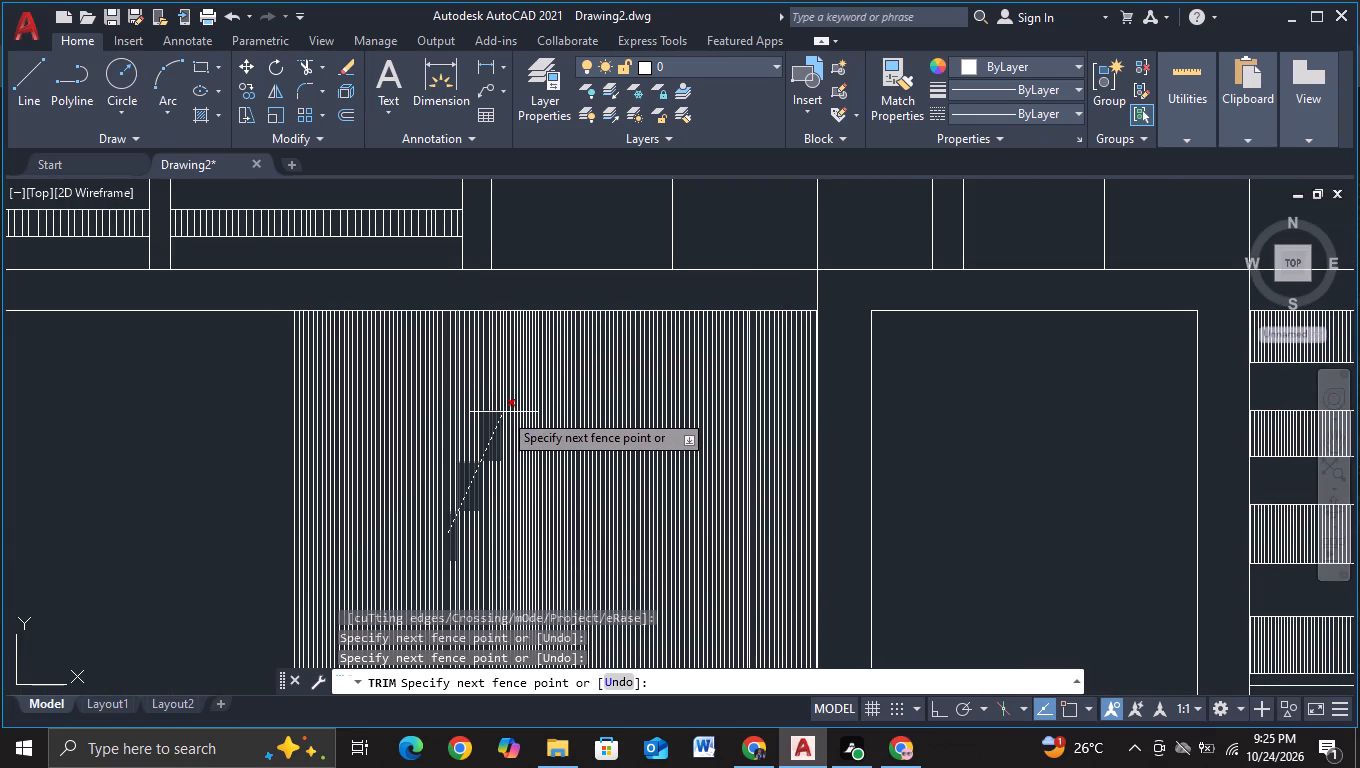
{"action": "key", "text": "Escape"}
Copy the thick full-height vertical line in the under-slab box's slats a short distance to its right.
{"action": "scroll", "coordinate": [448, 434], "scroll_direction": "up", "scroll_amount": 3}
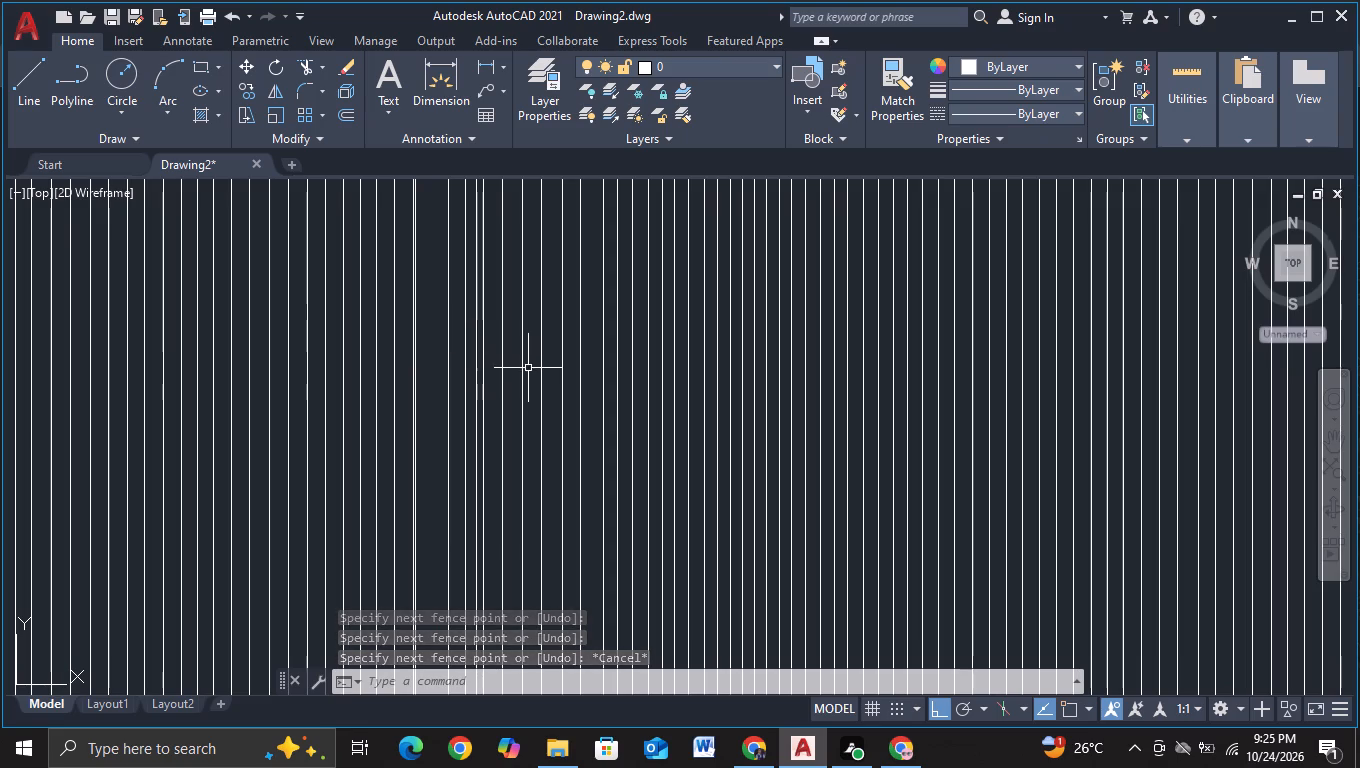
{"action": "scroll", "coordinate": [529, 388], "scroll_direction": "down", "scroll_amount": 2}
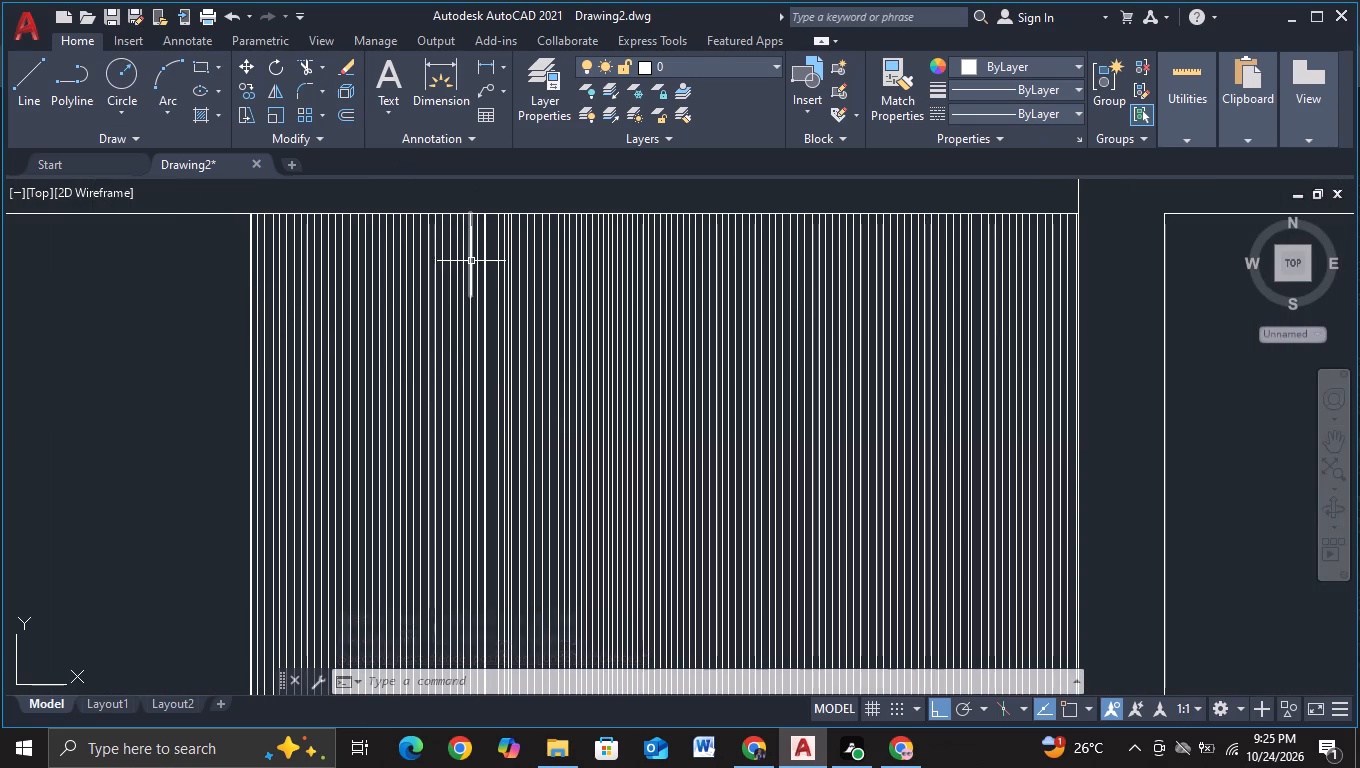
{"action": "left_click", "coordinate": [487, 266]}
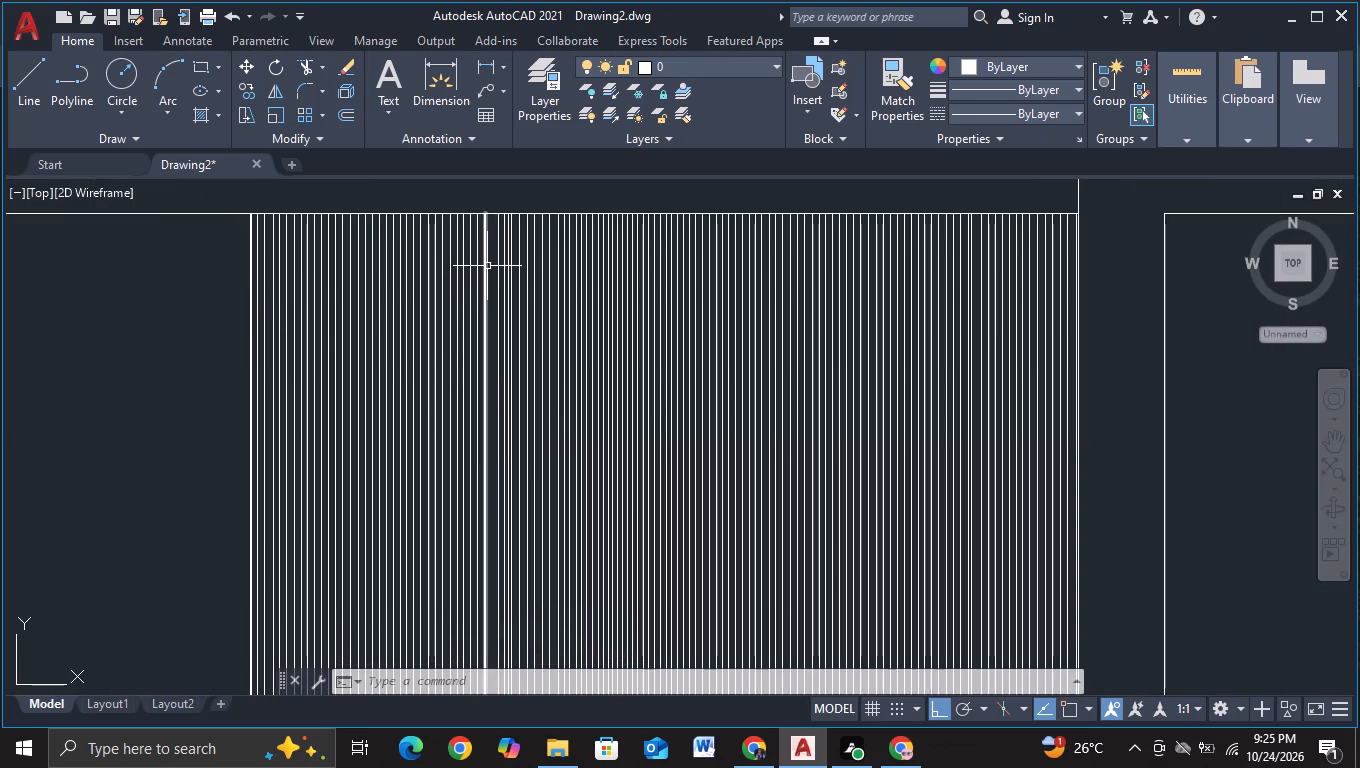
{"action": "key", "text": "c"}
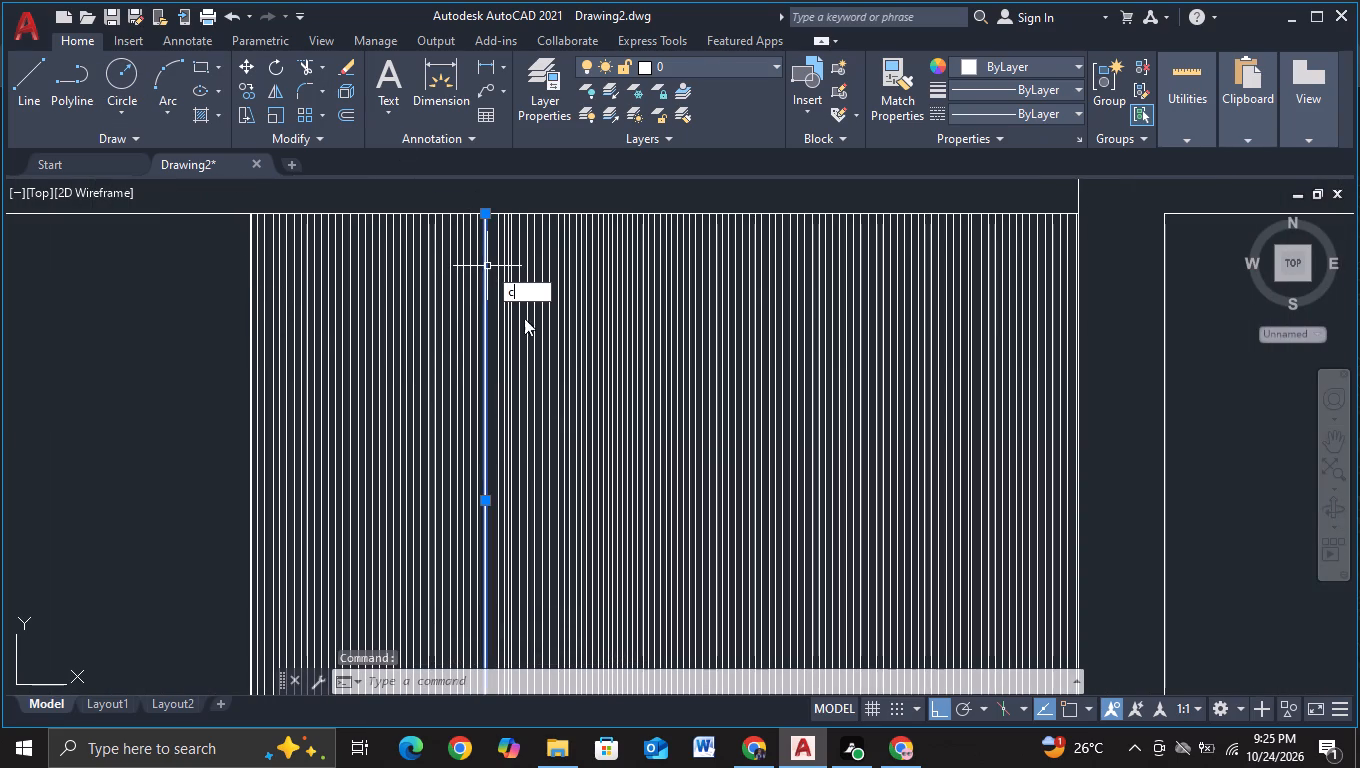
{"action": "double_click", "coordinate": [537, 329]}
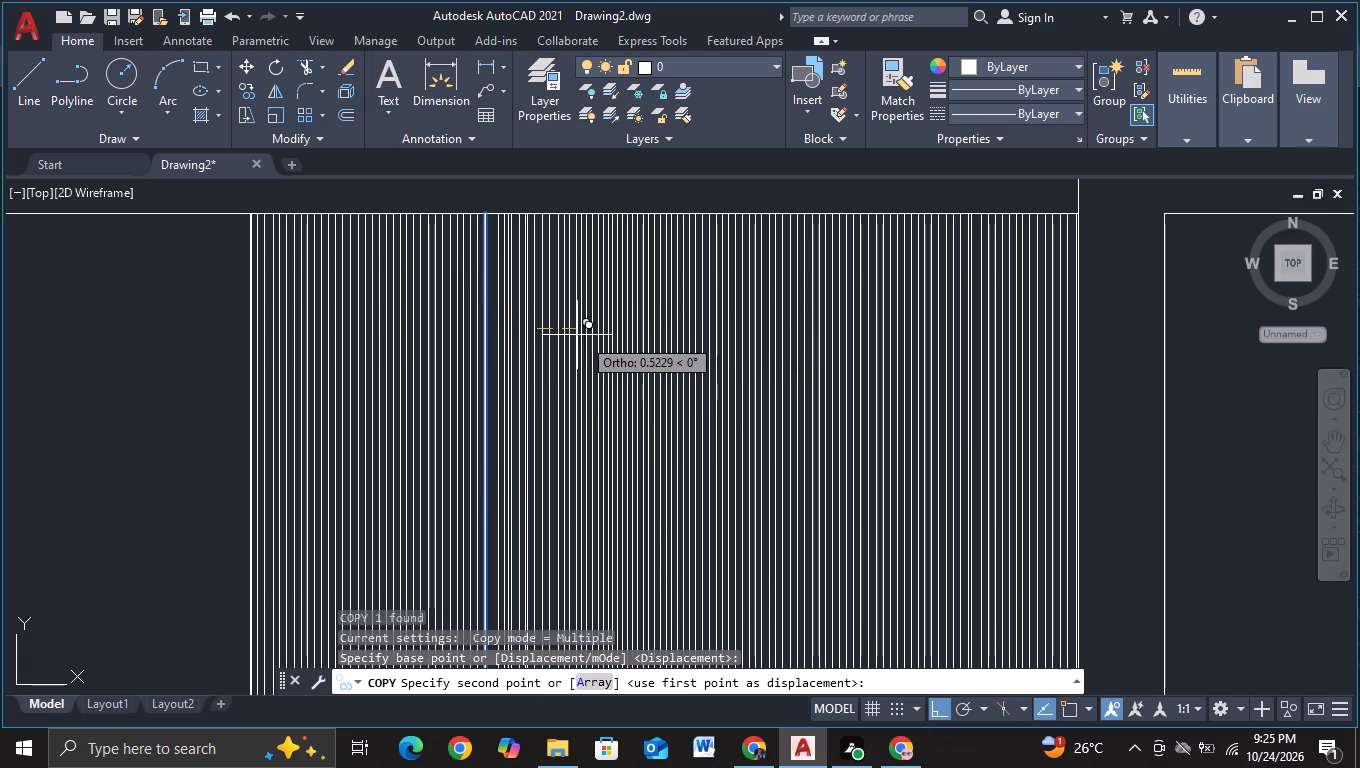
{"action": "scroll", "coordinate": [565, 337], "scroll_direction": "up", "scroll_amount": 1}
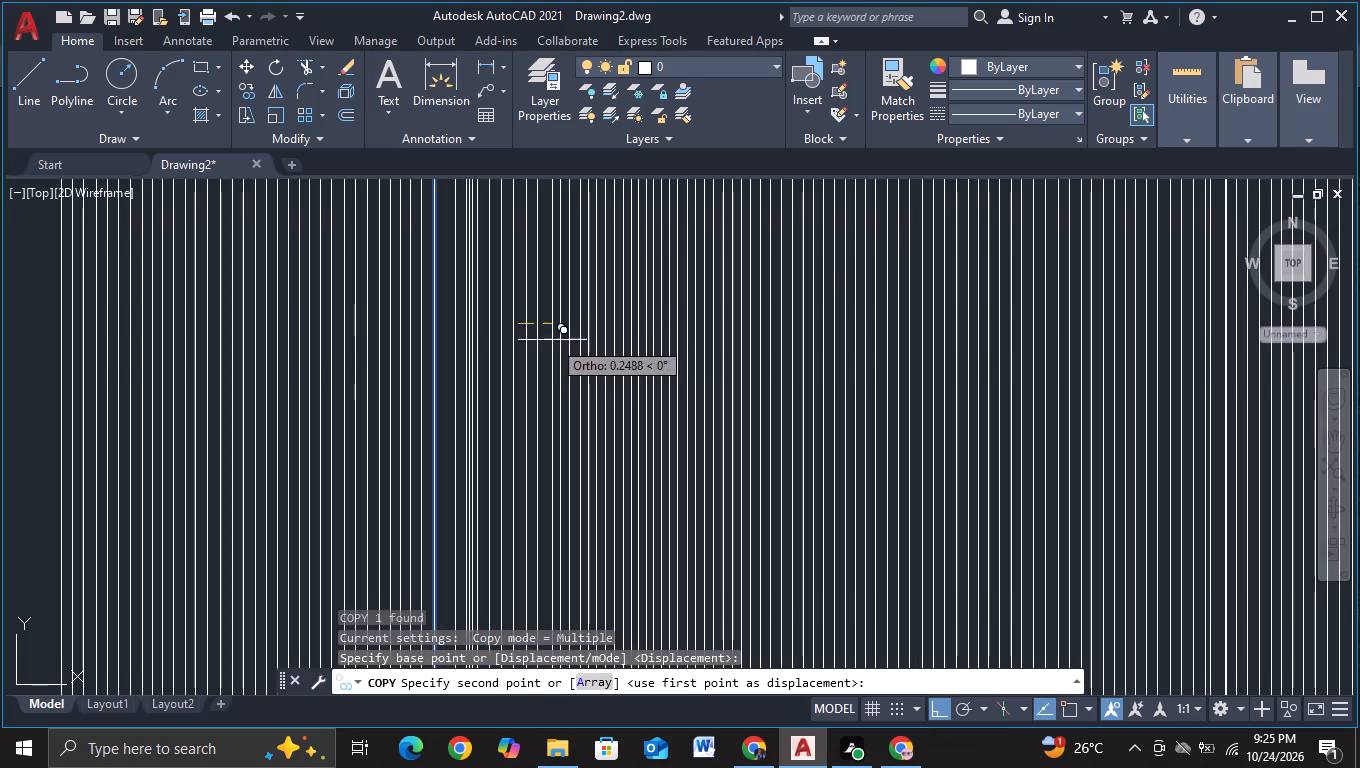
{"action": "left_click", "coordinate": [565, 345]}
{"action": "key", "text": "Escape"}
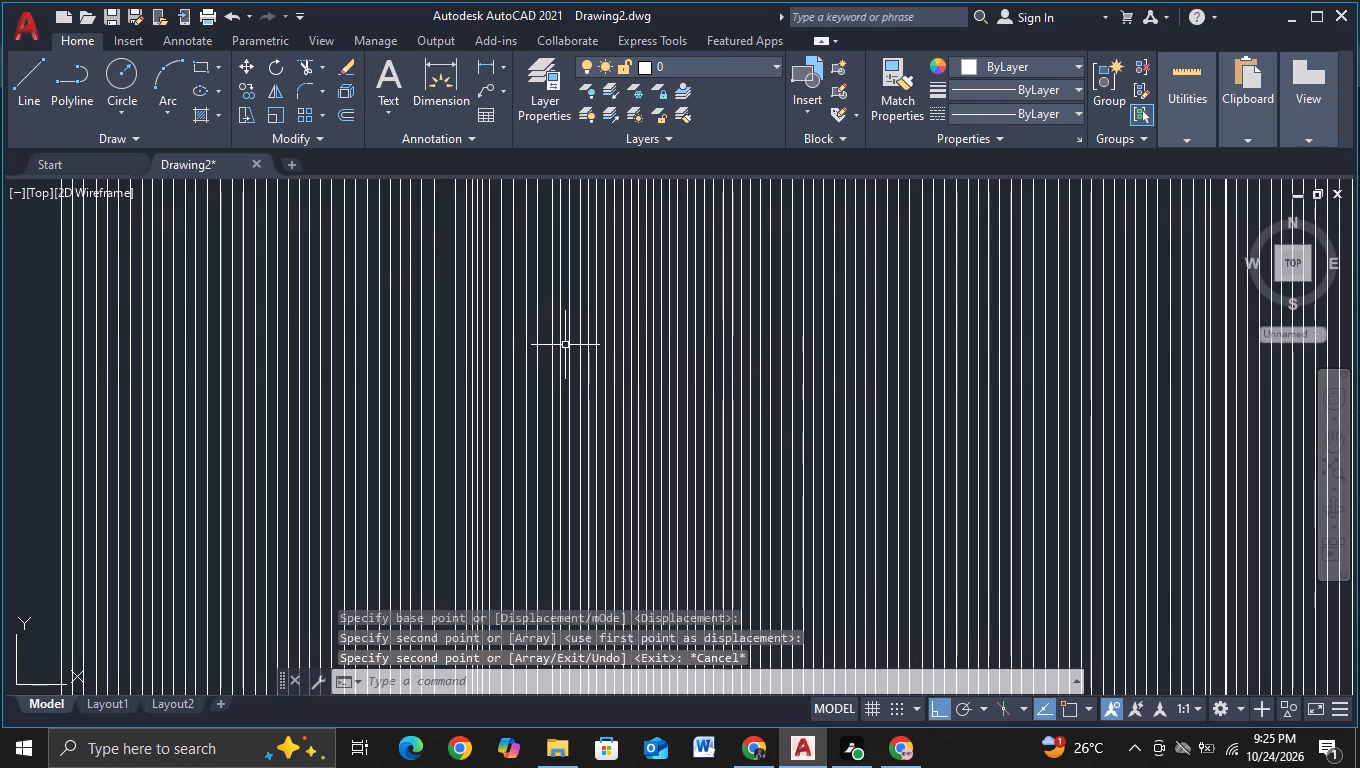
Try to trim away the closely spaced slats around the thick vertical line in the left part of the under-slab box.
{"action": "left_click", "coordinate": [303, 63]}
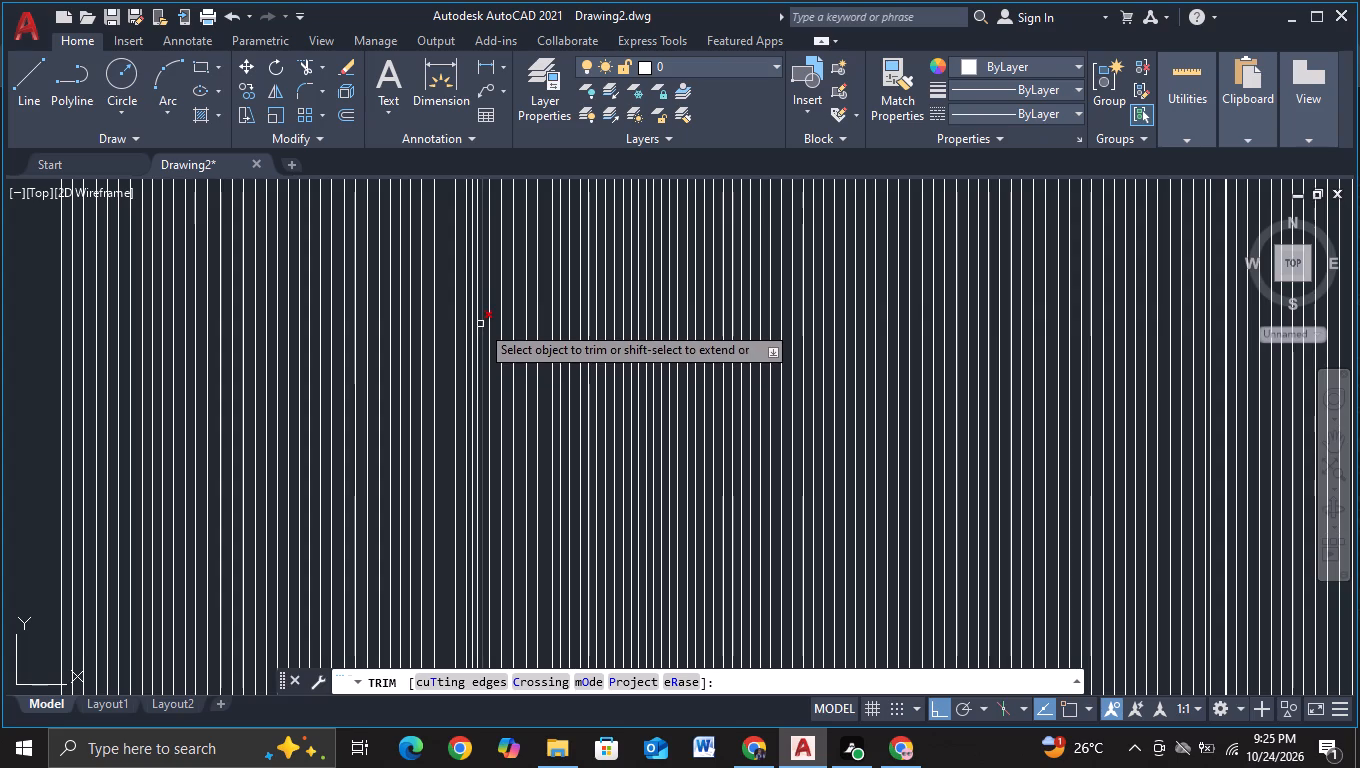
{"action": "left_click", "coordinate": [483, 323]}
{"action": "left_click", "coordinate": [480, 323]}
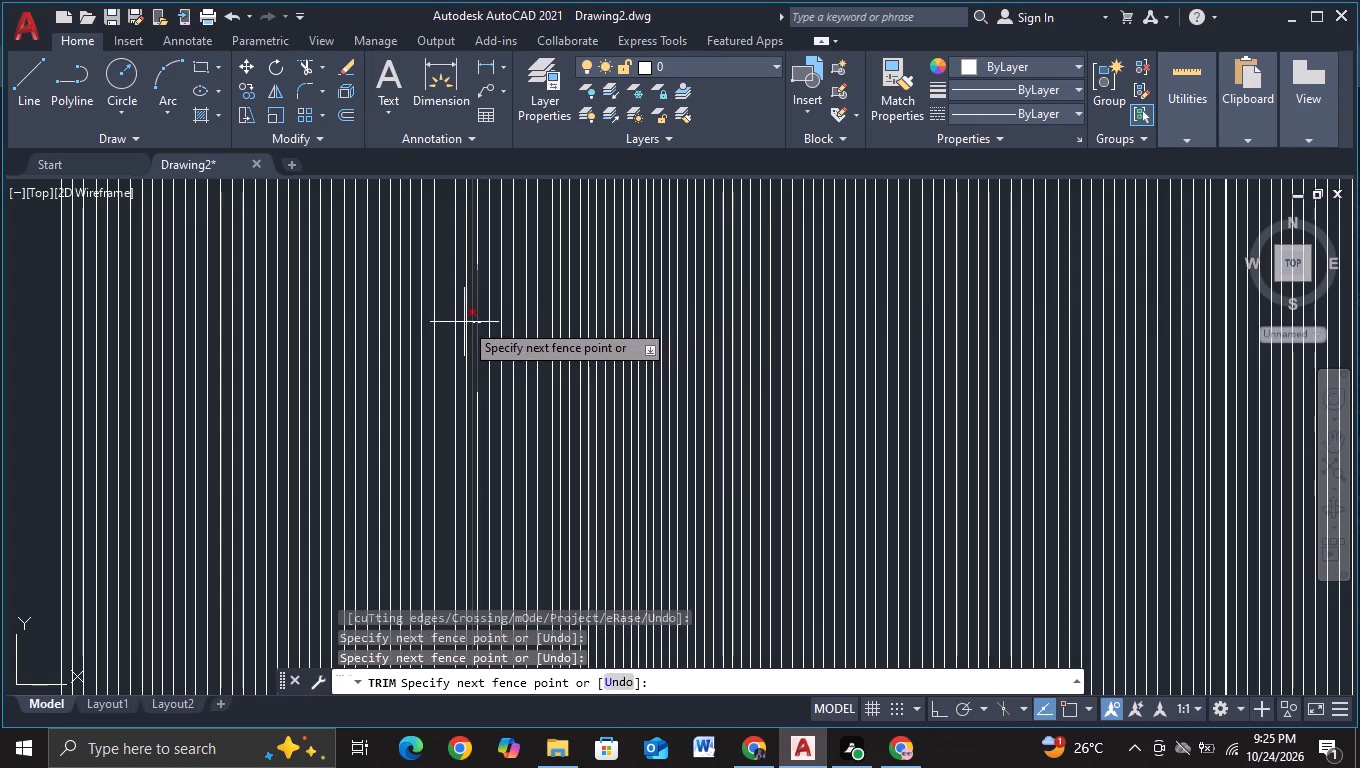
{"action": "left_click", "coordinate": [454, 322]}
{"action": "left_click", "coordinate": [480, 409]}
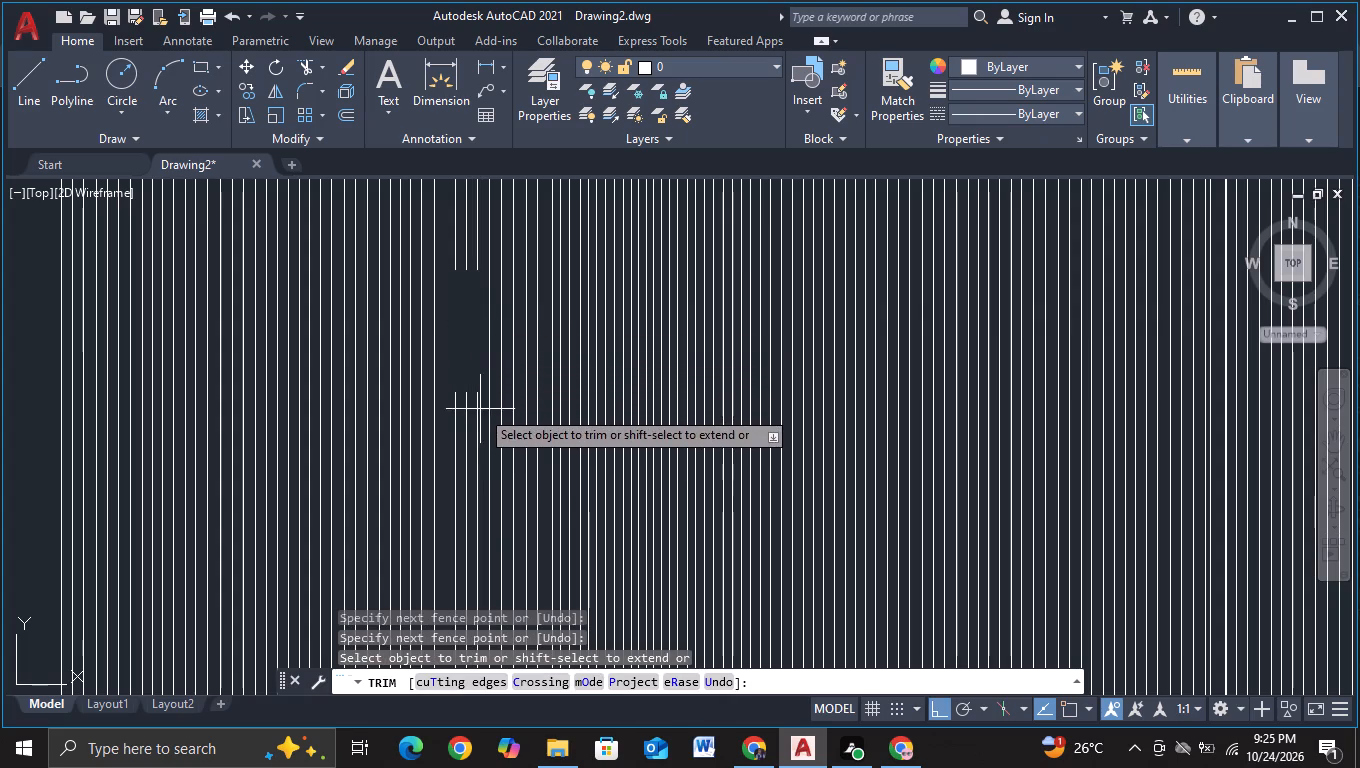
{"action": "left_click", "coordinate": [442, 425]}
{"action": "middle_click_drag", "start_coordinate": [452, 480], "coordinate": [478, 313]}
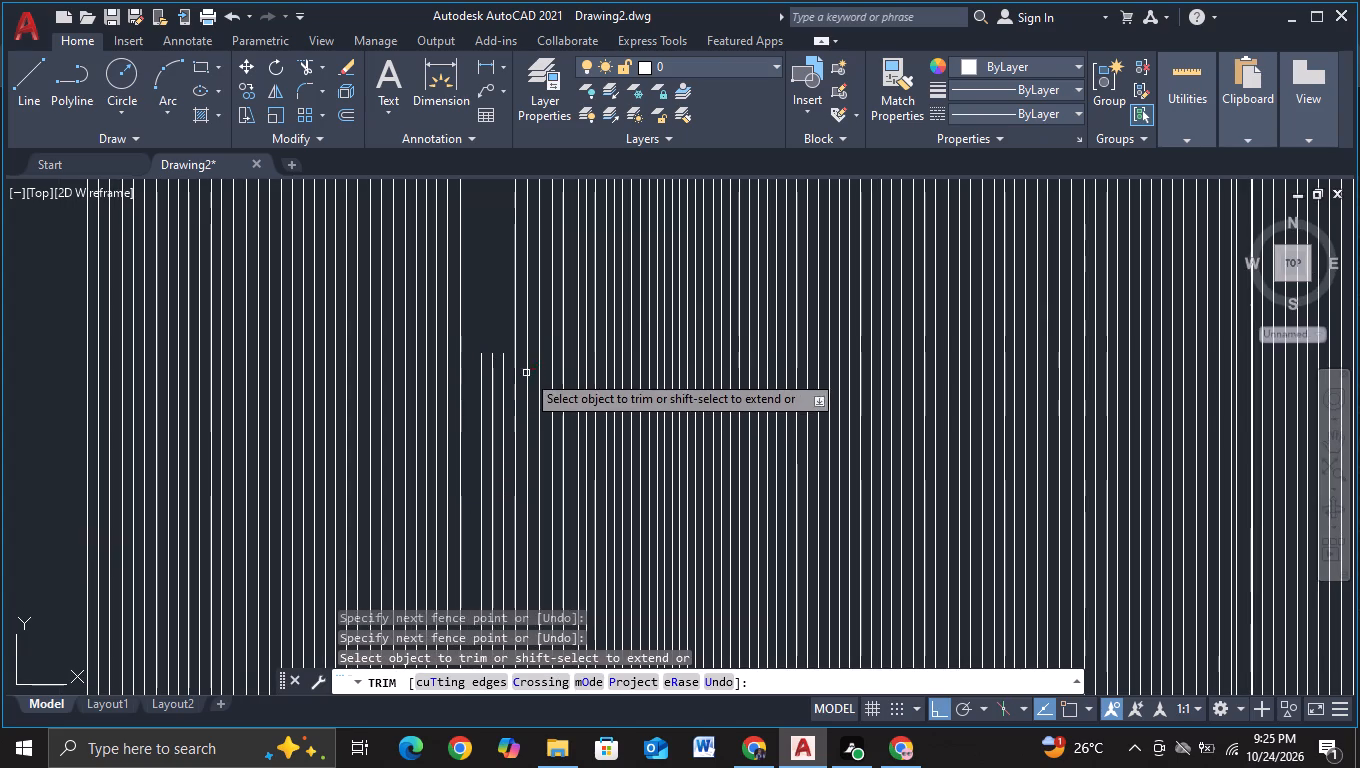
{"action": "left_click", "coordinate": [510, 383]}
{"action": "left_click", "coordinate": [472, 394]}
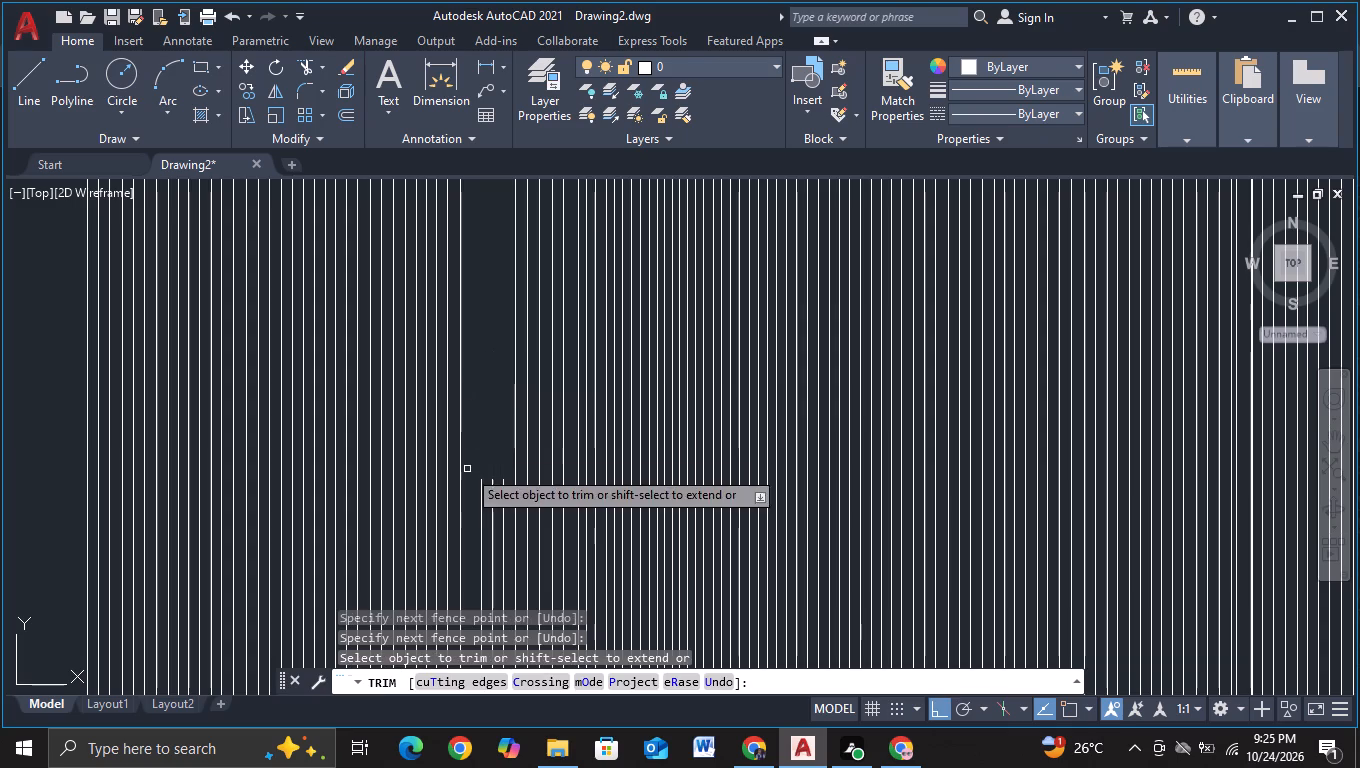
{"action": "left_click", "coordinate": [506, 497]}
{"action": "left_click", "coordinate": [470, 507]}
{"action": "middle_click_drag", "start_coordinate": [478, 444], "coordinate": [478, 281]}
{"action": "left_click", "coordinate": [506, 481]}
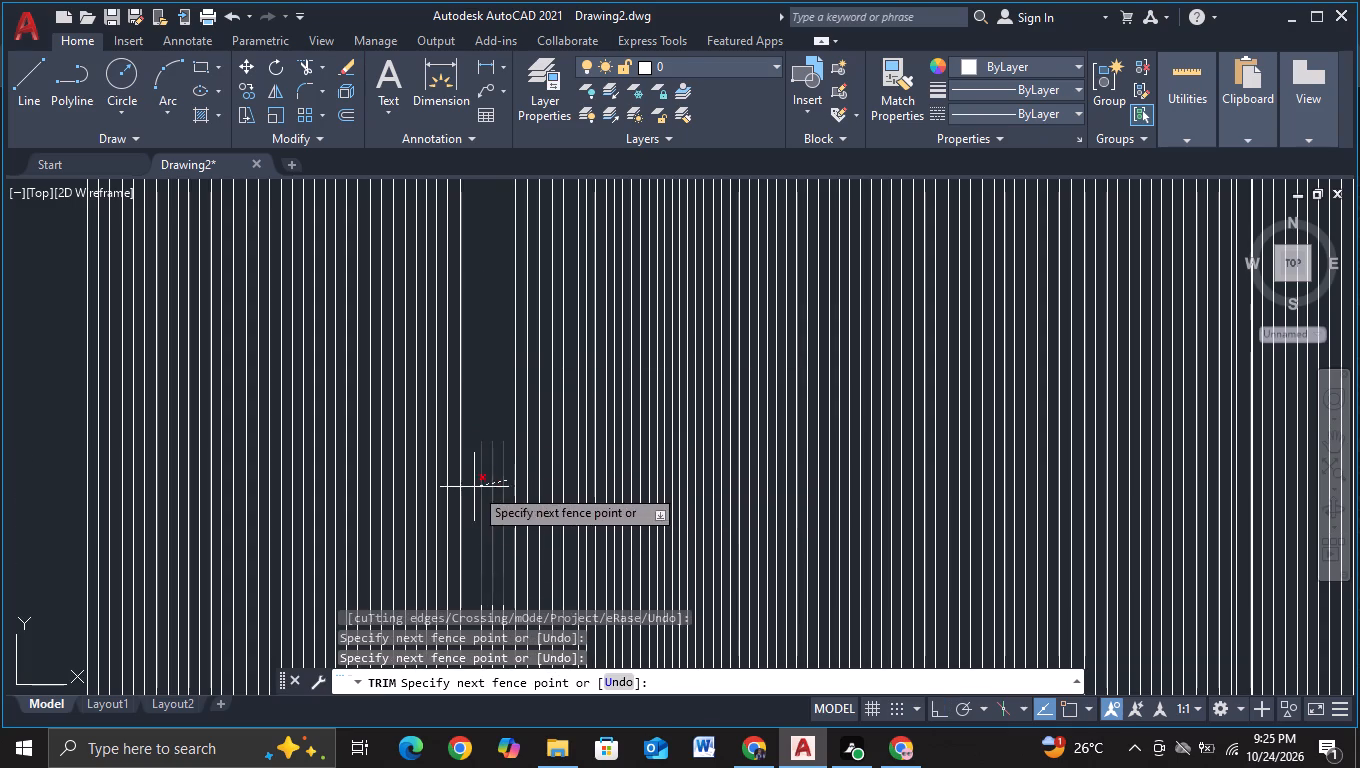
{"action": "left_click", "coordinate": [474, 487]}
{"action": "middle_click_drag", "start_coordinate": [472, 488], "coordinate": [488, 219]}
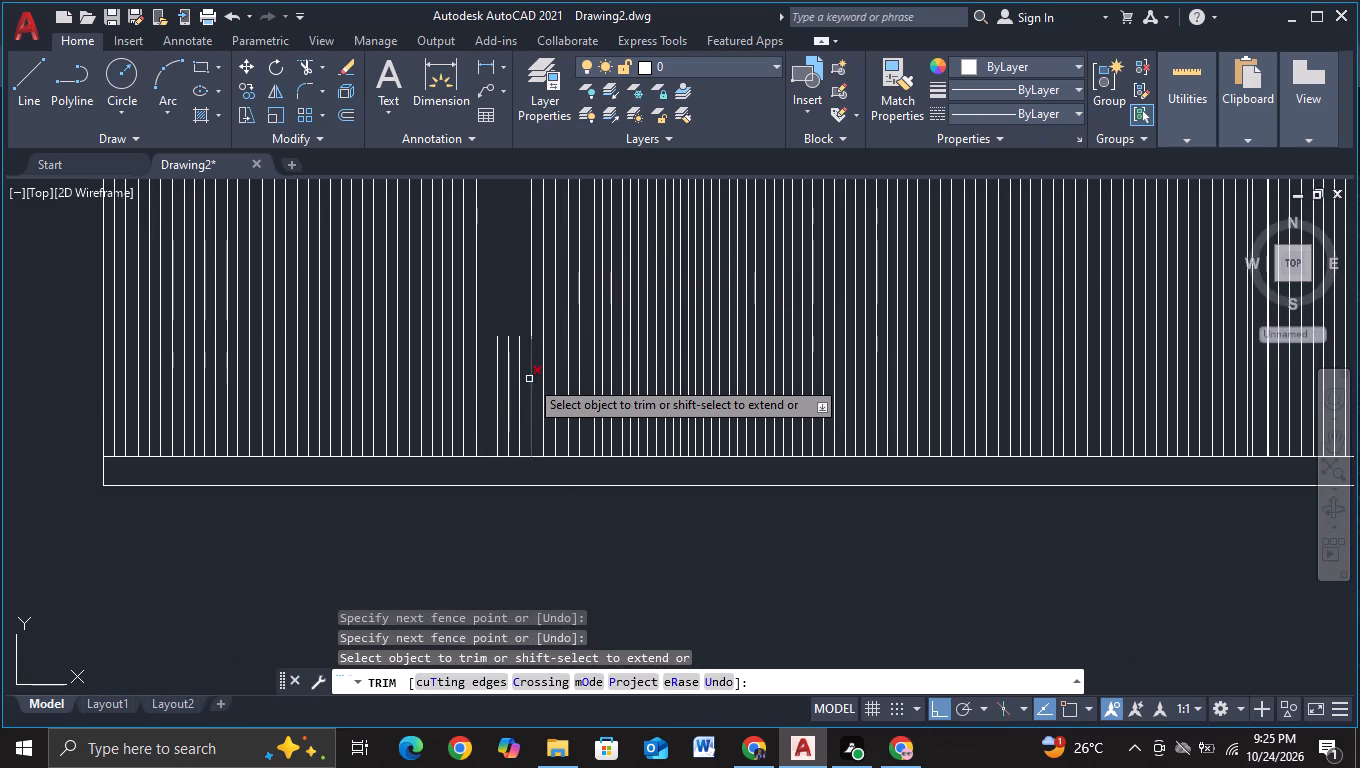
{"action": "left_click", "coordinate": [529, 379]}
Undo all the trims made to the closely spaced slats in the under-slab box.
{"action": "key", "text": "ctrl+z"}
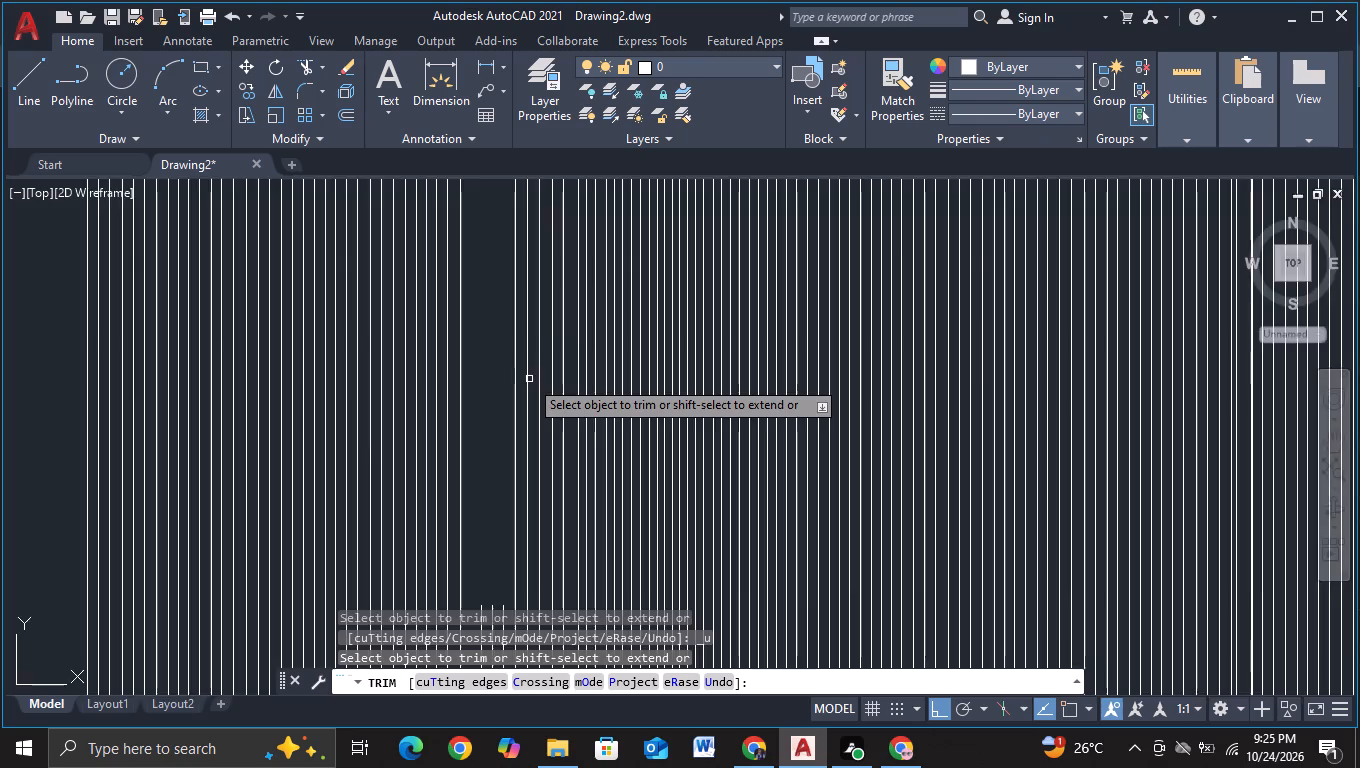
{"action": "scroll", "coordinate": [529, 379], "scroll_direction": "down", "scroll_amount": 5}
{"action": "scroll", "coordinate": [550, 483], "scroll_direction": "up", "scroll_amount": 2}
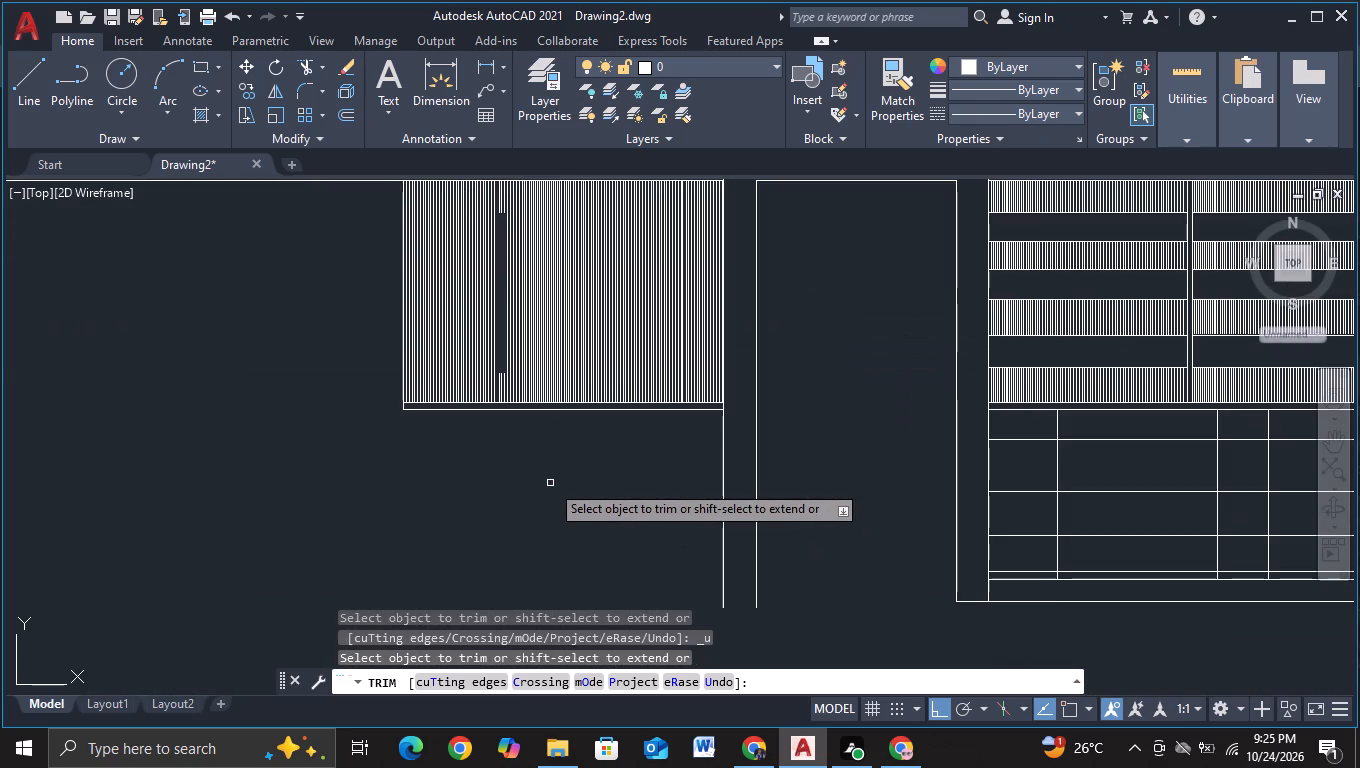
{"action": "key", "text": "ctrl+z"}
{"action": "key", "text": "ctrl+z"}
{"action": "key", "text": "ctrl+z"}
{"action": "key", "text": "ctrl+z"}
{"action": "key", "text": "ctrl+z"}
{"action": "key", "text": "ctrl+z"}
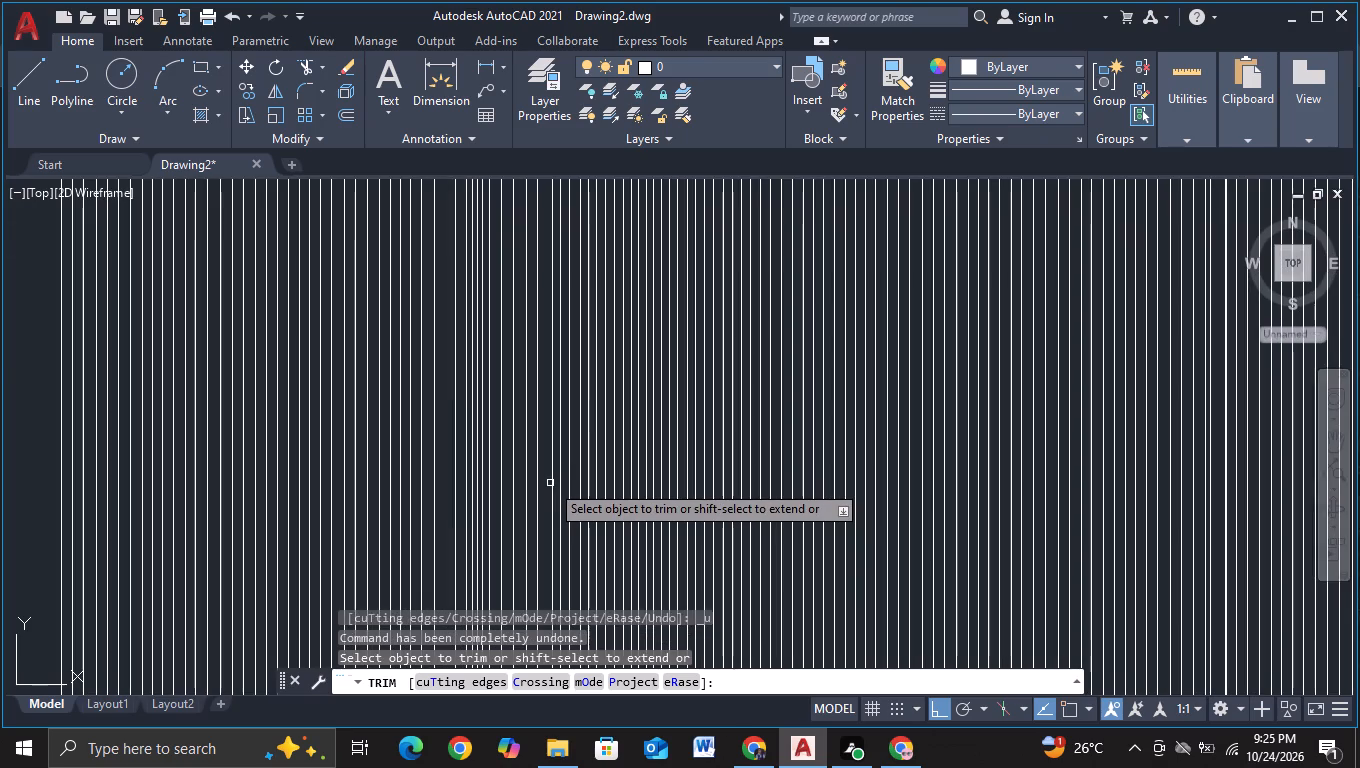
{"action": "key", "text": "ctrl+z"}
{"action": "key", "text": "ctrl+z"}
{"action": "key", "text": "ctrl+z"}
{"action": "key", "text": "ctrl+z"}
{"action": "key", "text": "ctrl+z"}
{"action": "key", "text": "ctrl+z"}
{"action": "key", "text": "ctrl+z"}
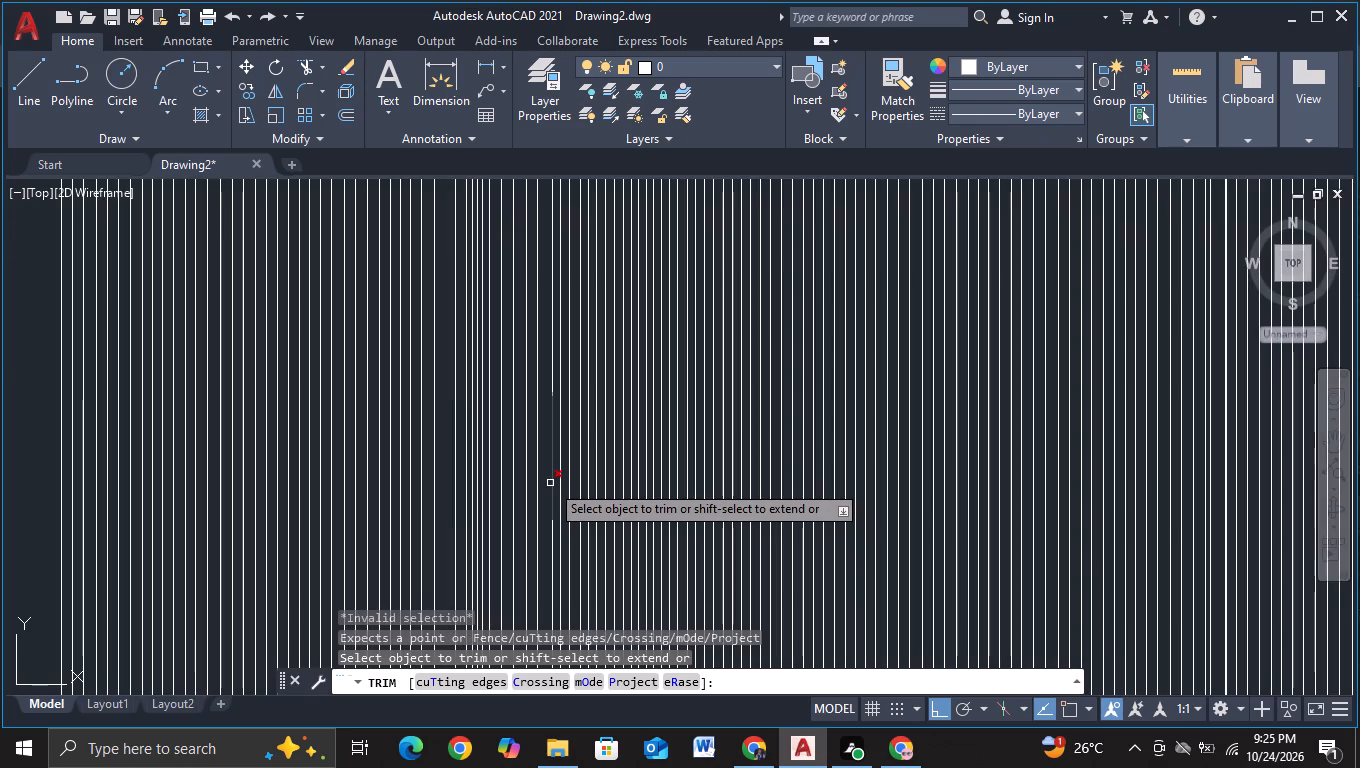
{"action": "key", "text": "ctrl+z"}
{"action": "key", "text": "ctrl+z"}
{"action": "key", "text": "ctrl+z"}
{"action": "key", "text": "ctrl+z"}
Trim away the full height of the single slat just right of the thick line in the under-slab box's left part.
{"action": "scroll", "coordinate": [527, 503], "scroll_direction": "down", "scroll_amount": 2}
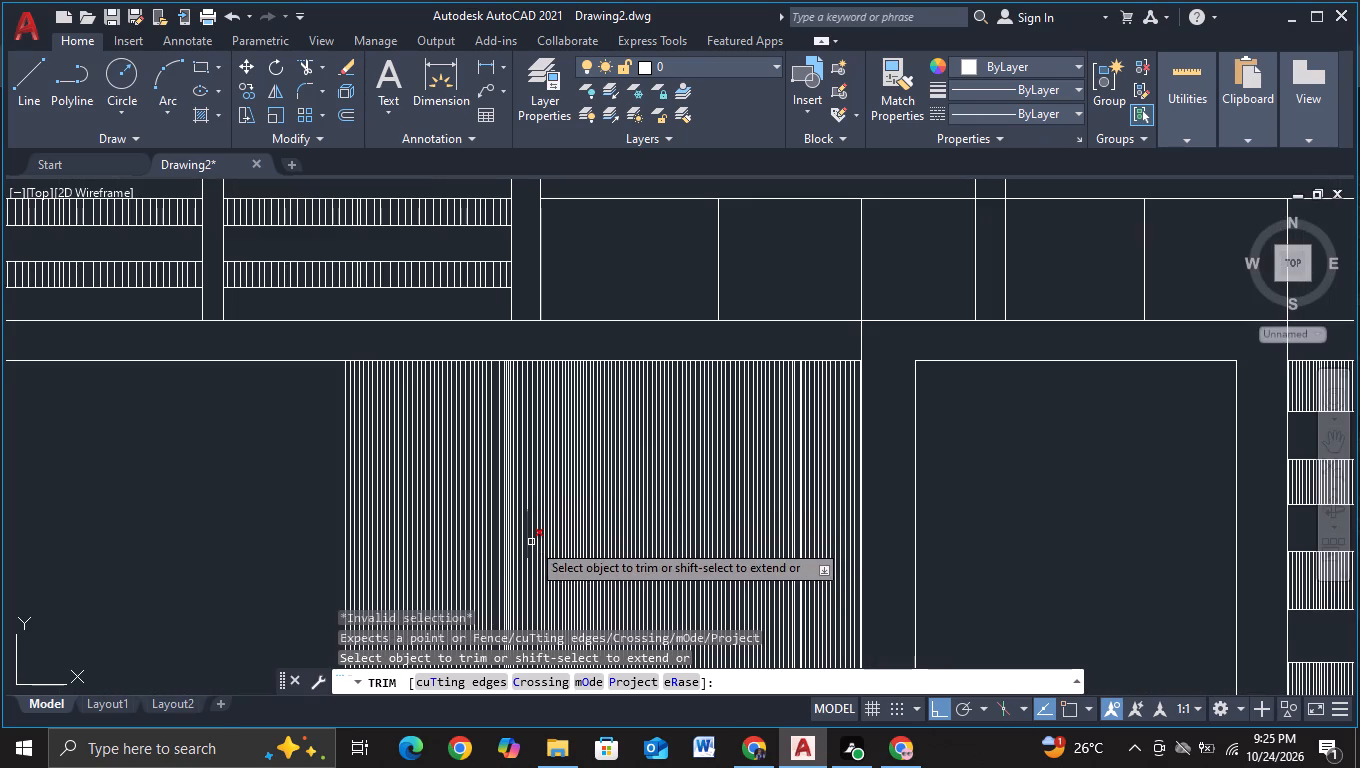
{"action": "scroll", "coordinate": [515, 463], "scroll_direction": "down", "scroll_amount": 1}
{"action": "scroll", "coordinate": [524, 454], "scroll_direction": "up", "scroll_amount": 4}
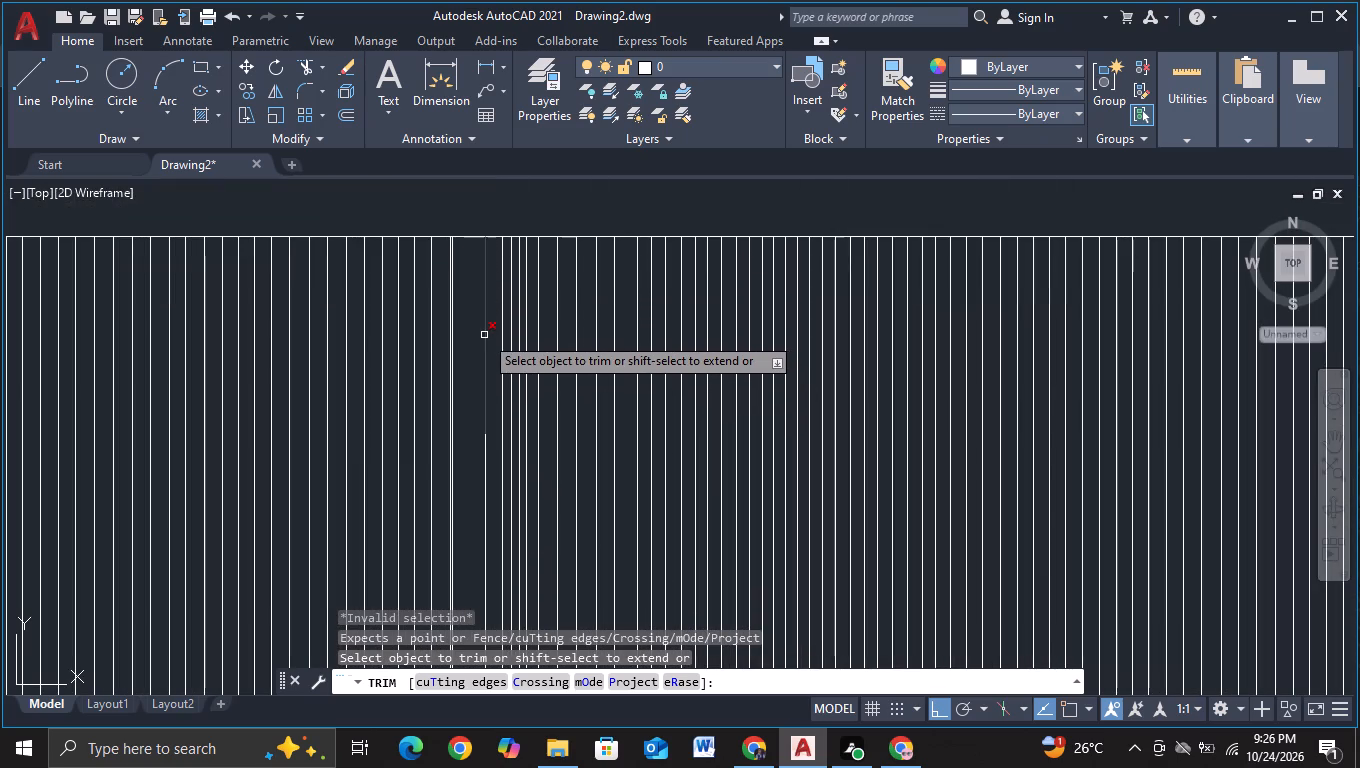
{"action": "left_click", "coordinate": [484, 374]}
{"action": "left_click", "coordinate": [487, 455]}
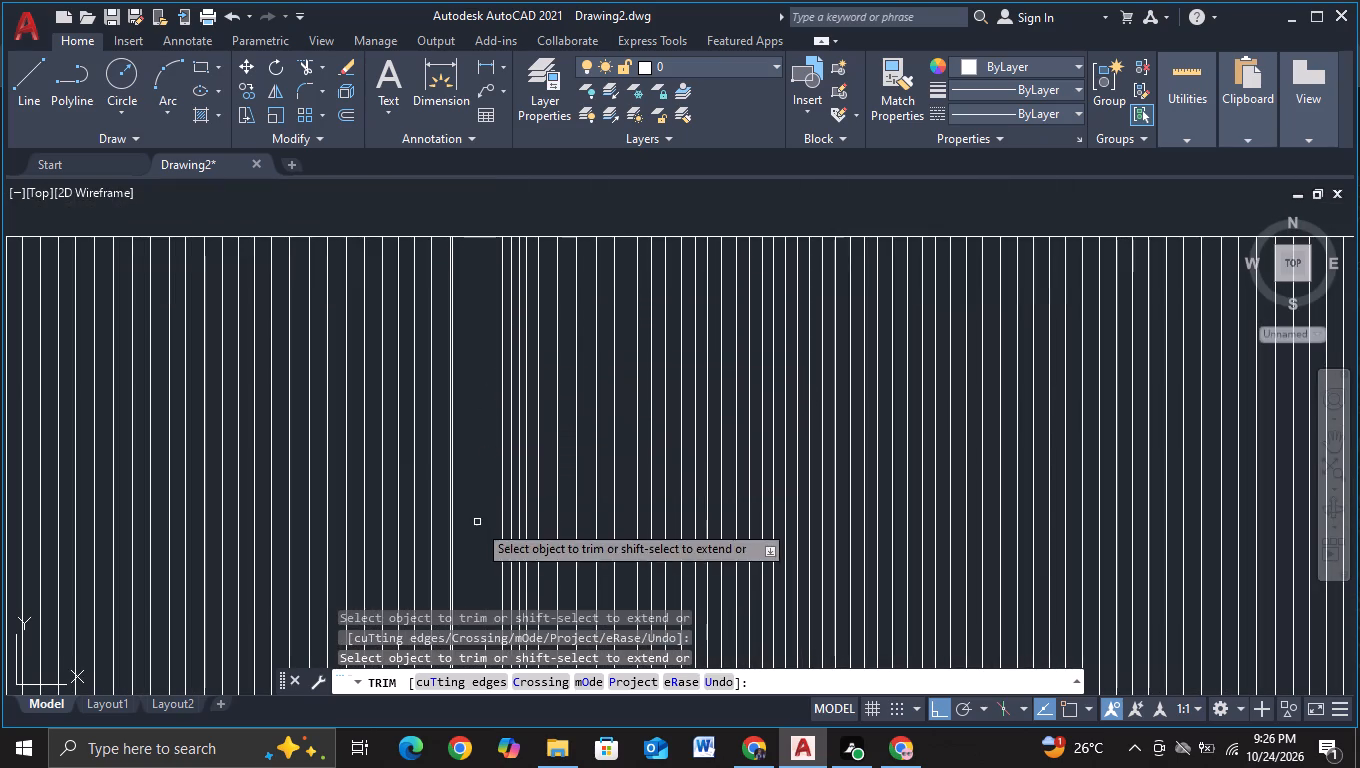
{"action": "middle_click_drag", "start_coordinate": [477, 527], "coordinate": [430, 289]}
{"action": "left_click", "coordinate": [441, 424]}
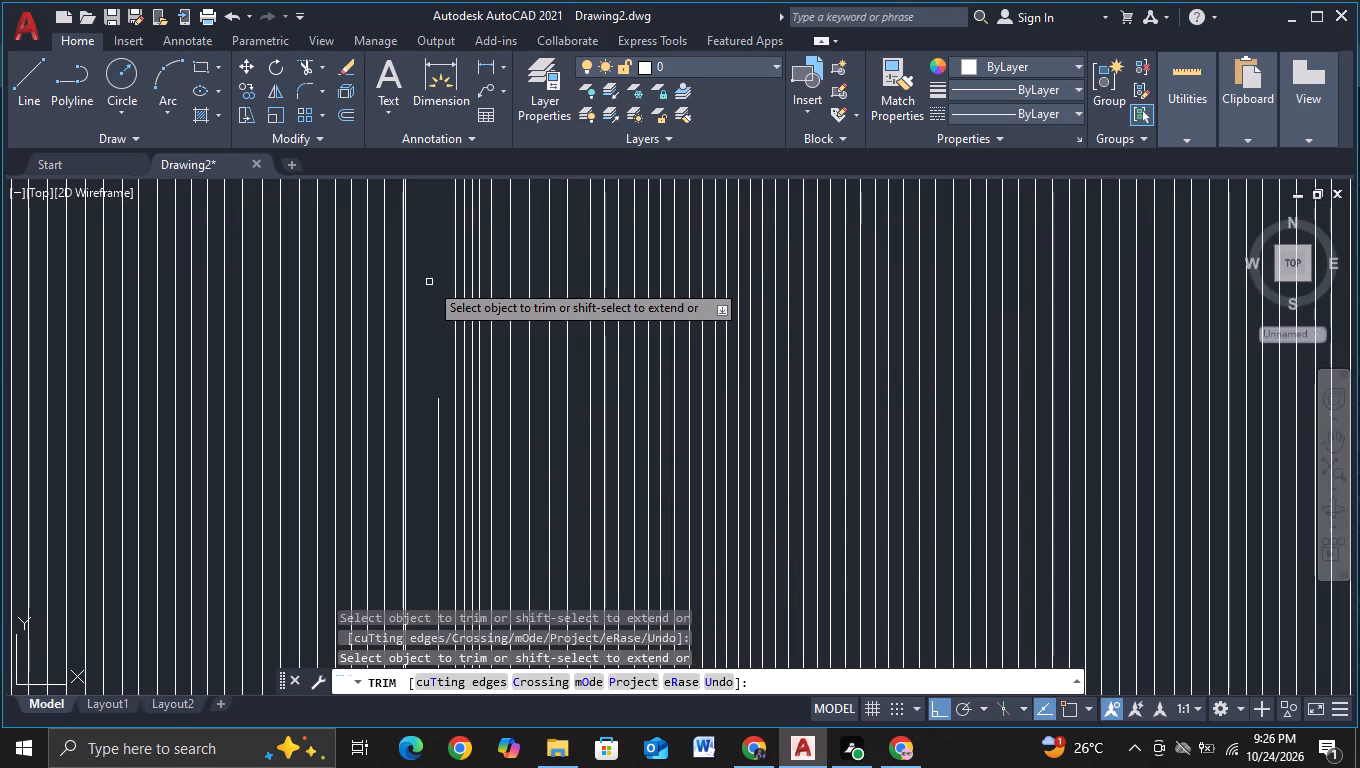
{"action": "left_click", "coordinate": [434, 431]}
{"action": "middle_click_drag", "start_coordinate": [423, 512], "coordinate": [414, 261]}
{"action": "left_click", "coordinate": [431, 403]}
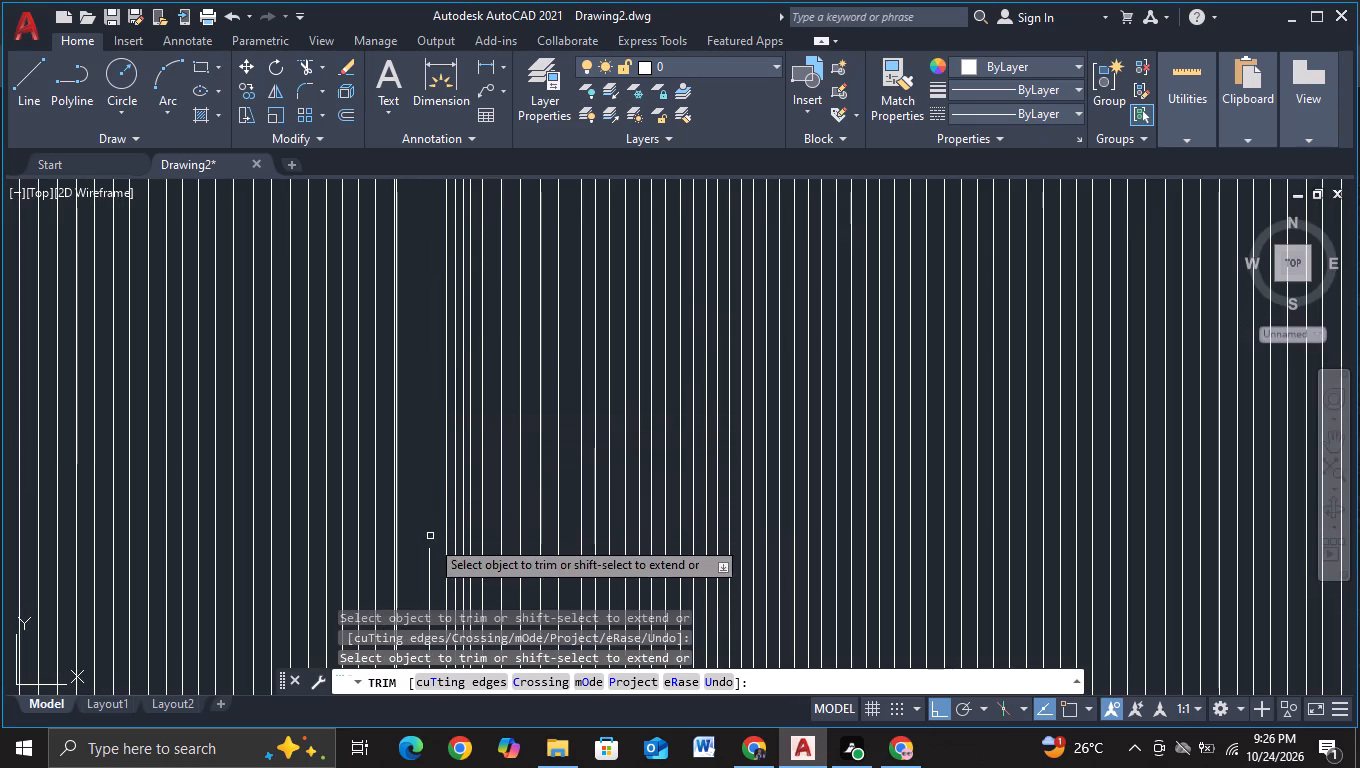
{"action": "left_click", "coordinate": [426, 570]}
{"action": "middle_click_drag", "start_coordinate": [420, 490], "coordinate": [388, 87]}
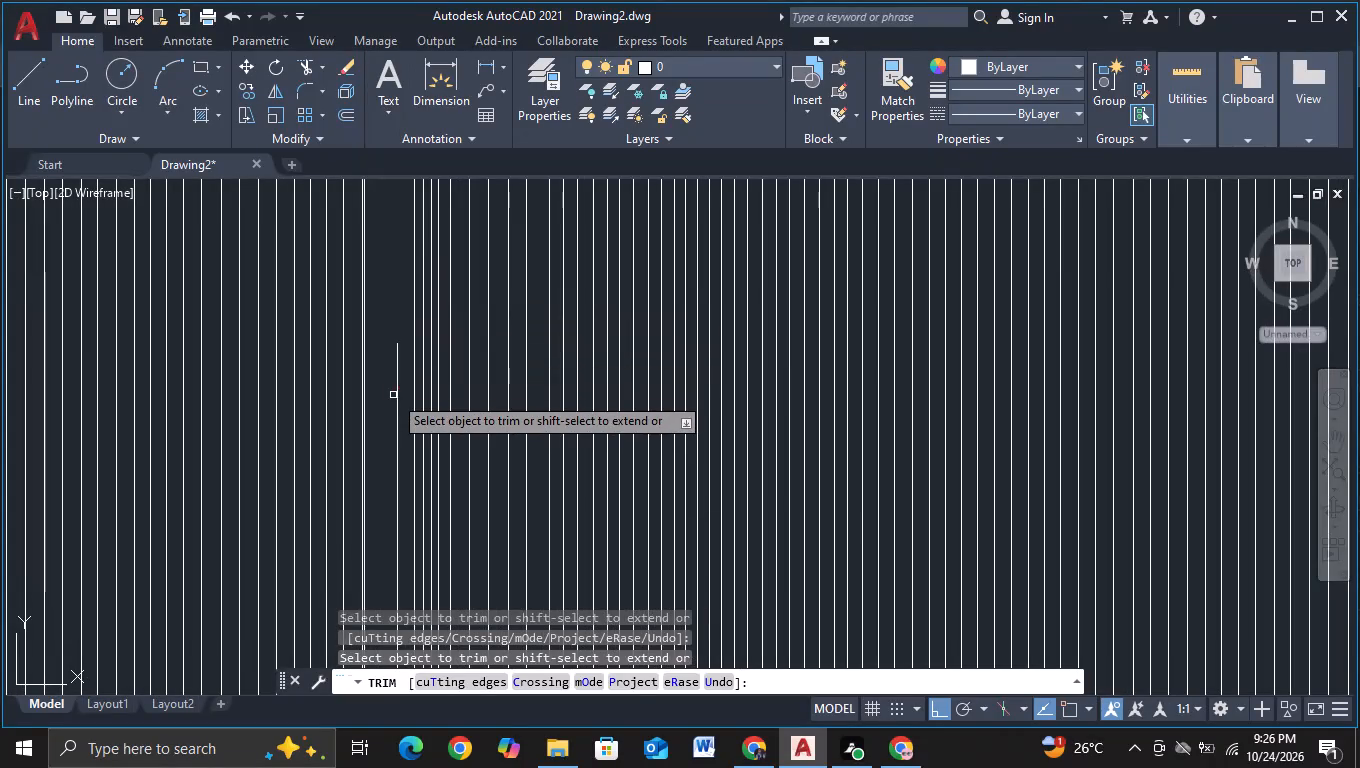
{"action": "left_click", "coordinate": [393, 395]}
{"action": "left_click", "coordinate": [400, 386]}
{"action": "middle_click_drag", "start_coordinate": [390, 444], "coordinate": [385, 258]}
{"action": "left_click", "coordinate": [379, 299]}
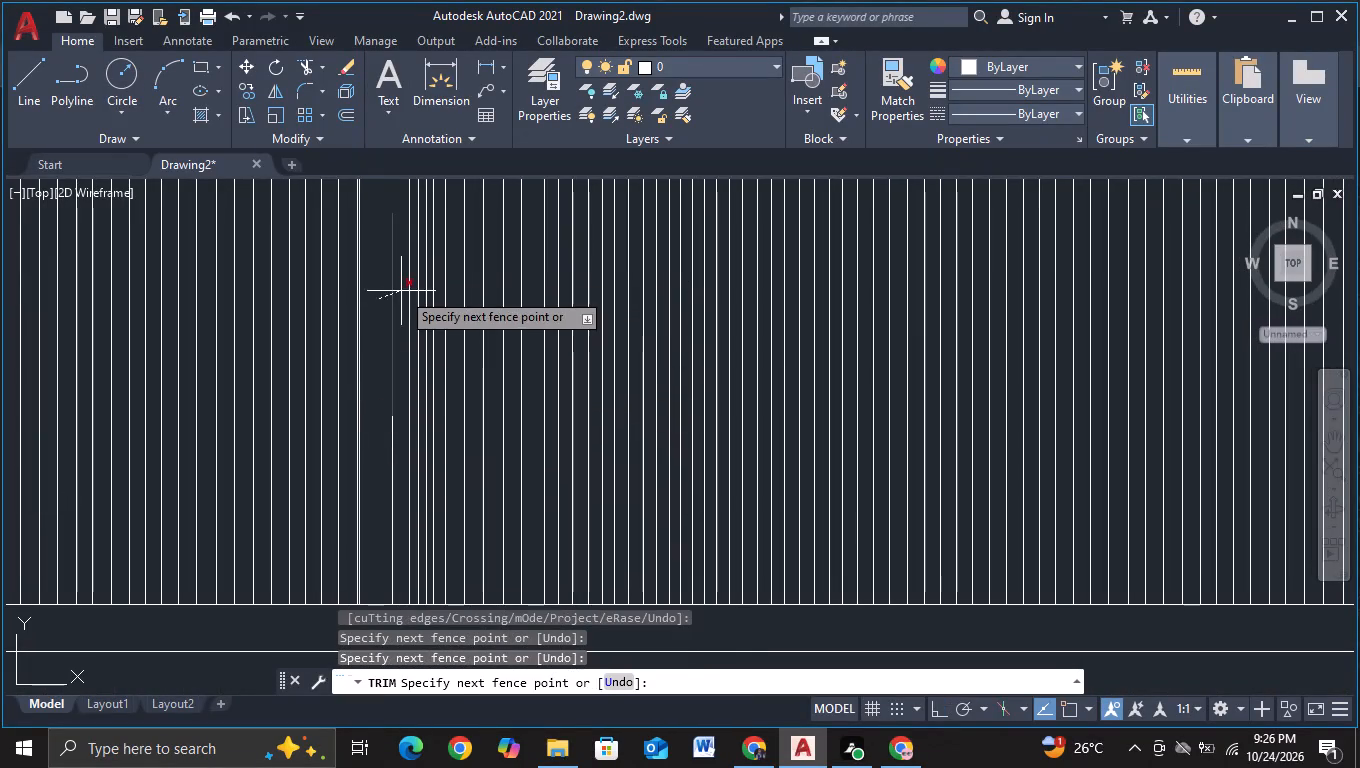
{"action": "left_click", "coordinate": [401, 291]}
{"action": "left_click", "coordinate": [384, 457]}
{"action": "left_click", "coordinate": [396, 451]}
{"action": "scroll", "coordinate": [396, 451], "scroll_direction": "down", "scroll_amount": 3}
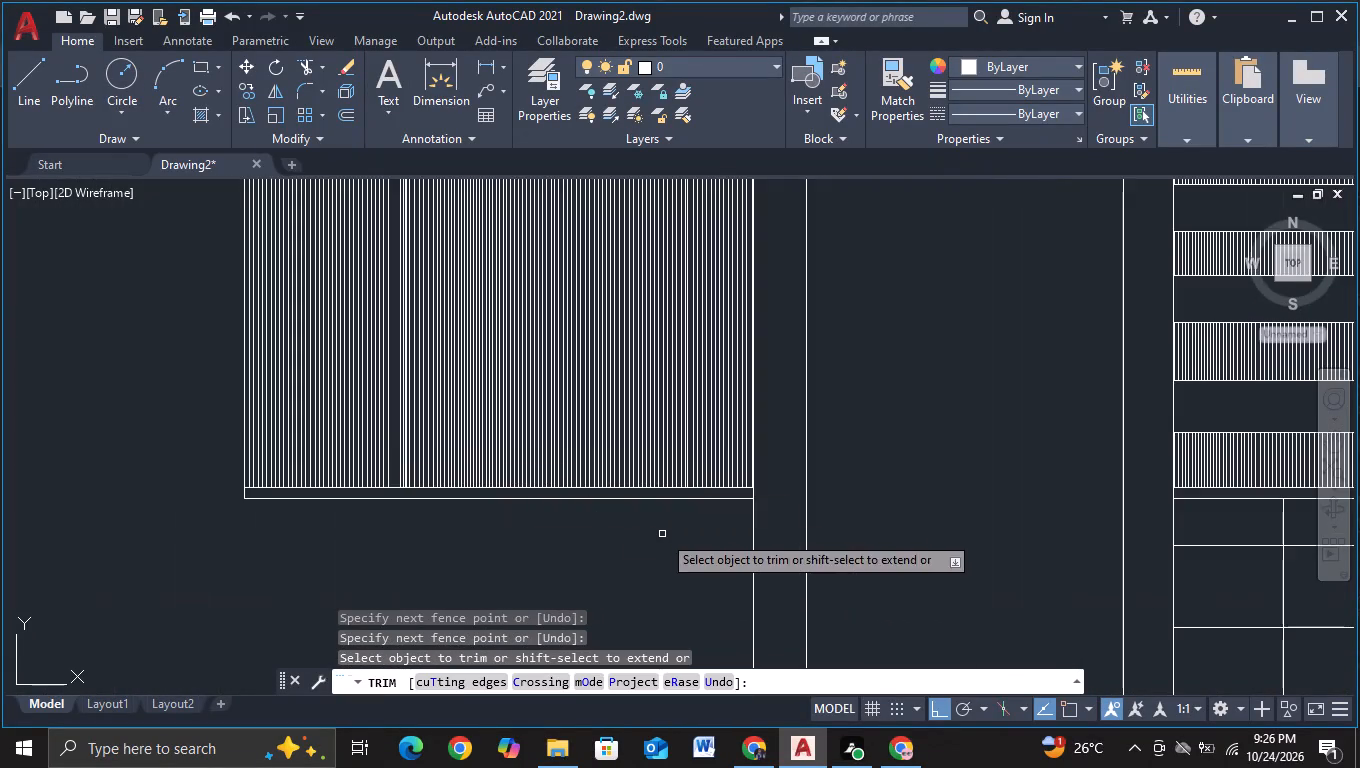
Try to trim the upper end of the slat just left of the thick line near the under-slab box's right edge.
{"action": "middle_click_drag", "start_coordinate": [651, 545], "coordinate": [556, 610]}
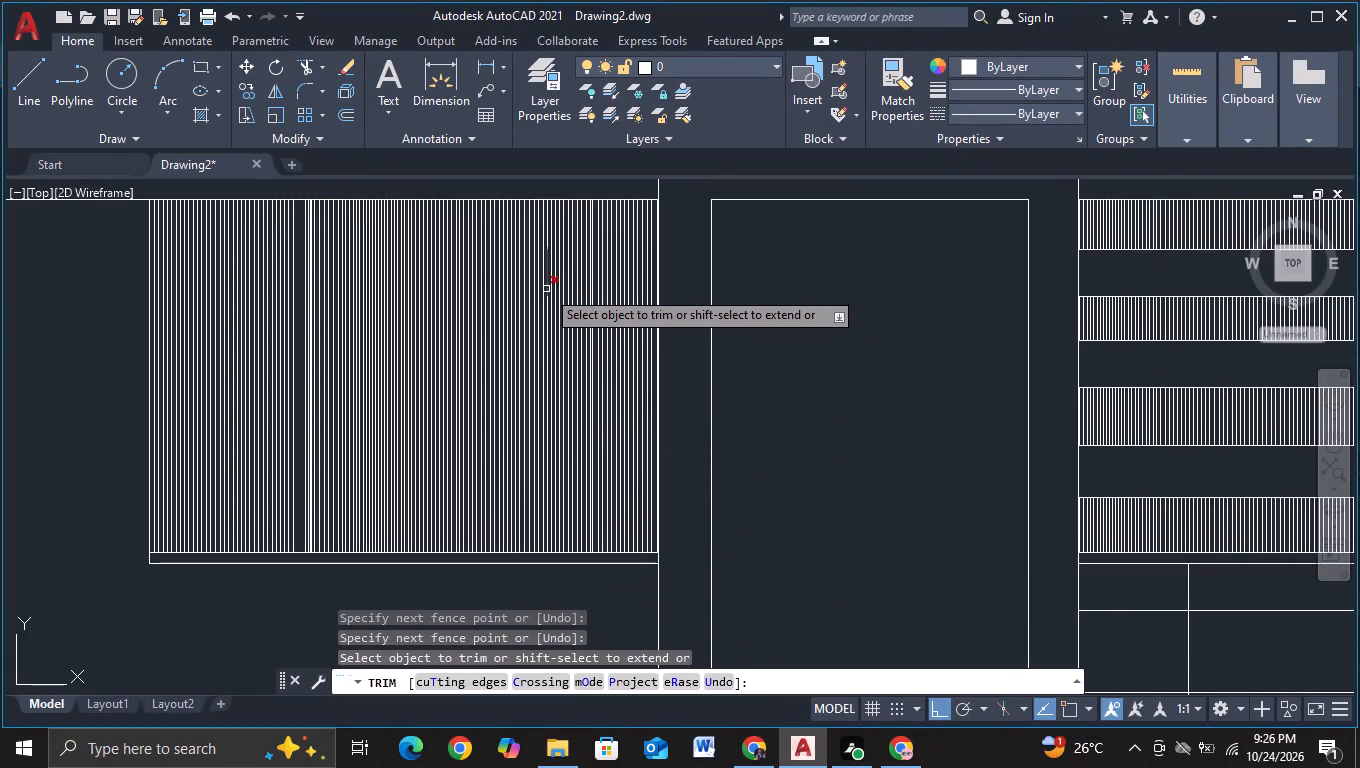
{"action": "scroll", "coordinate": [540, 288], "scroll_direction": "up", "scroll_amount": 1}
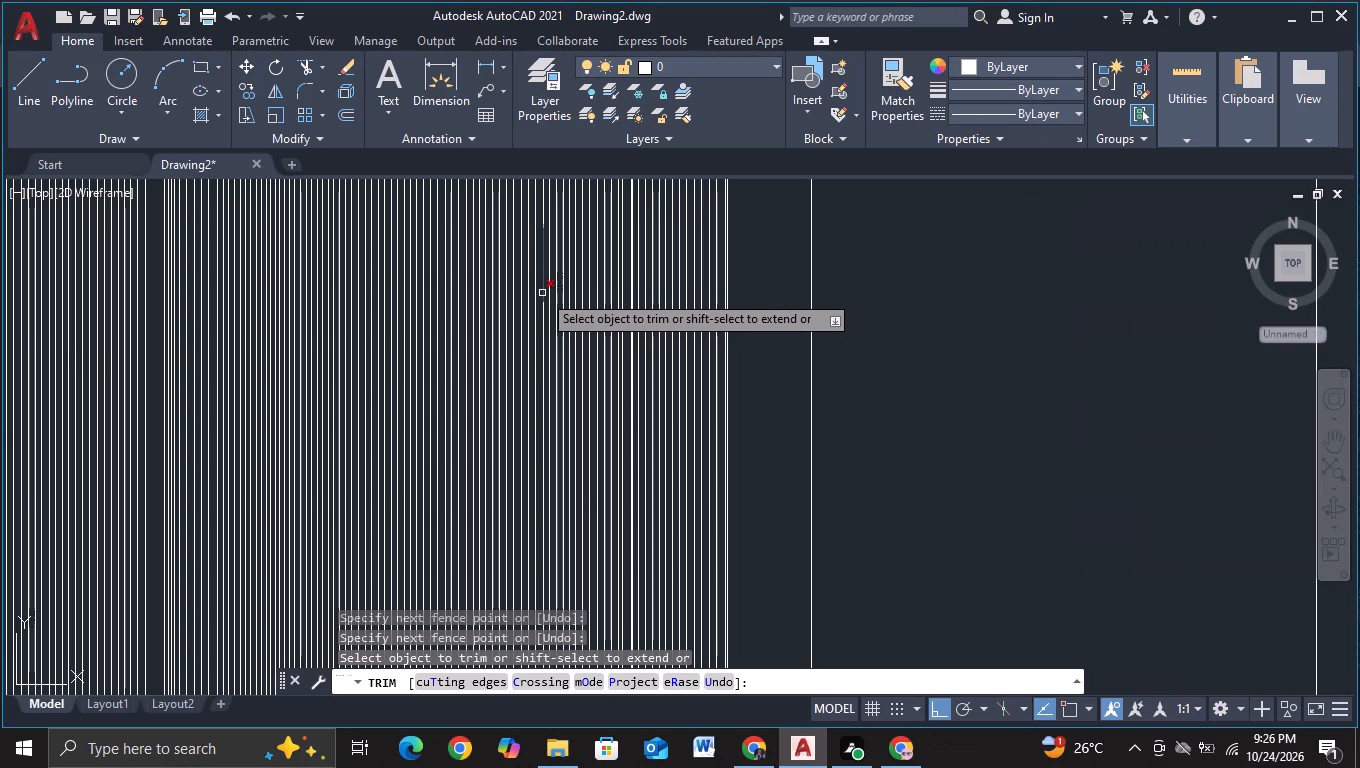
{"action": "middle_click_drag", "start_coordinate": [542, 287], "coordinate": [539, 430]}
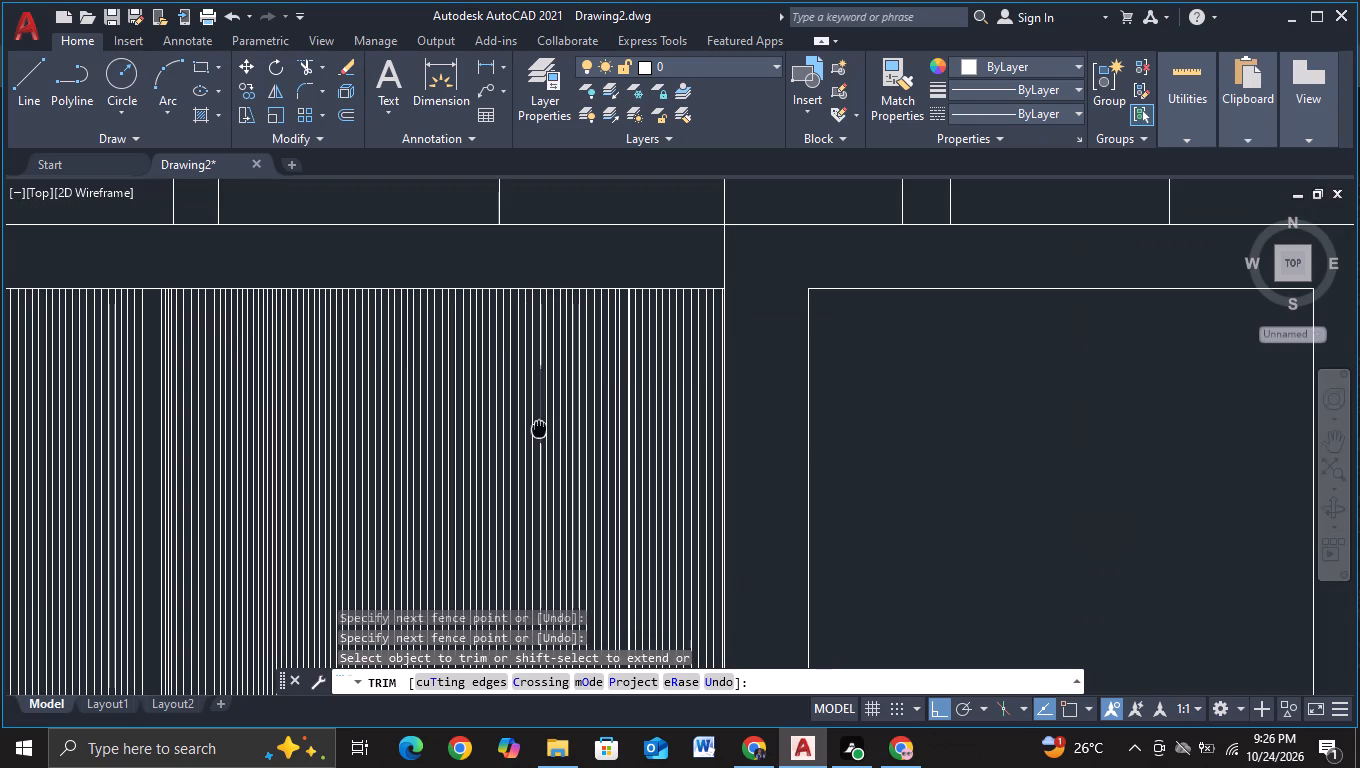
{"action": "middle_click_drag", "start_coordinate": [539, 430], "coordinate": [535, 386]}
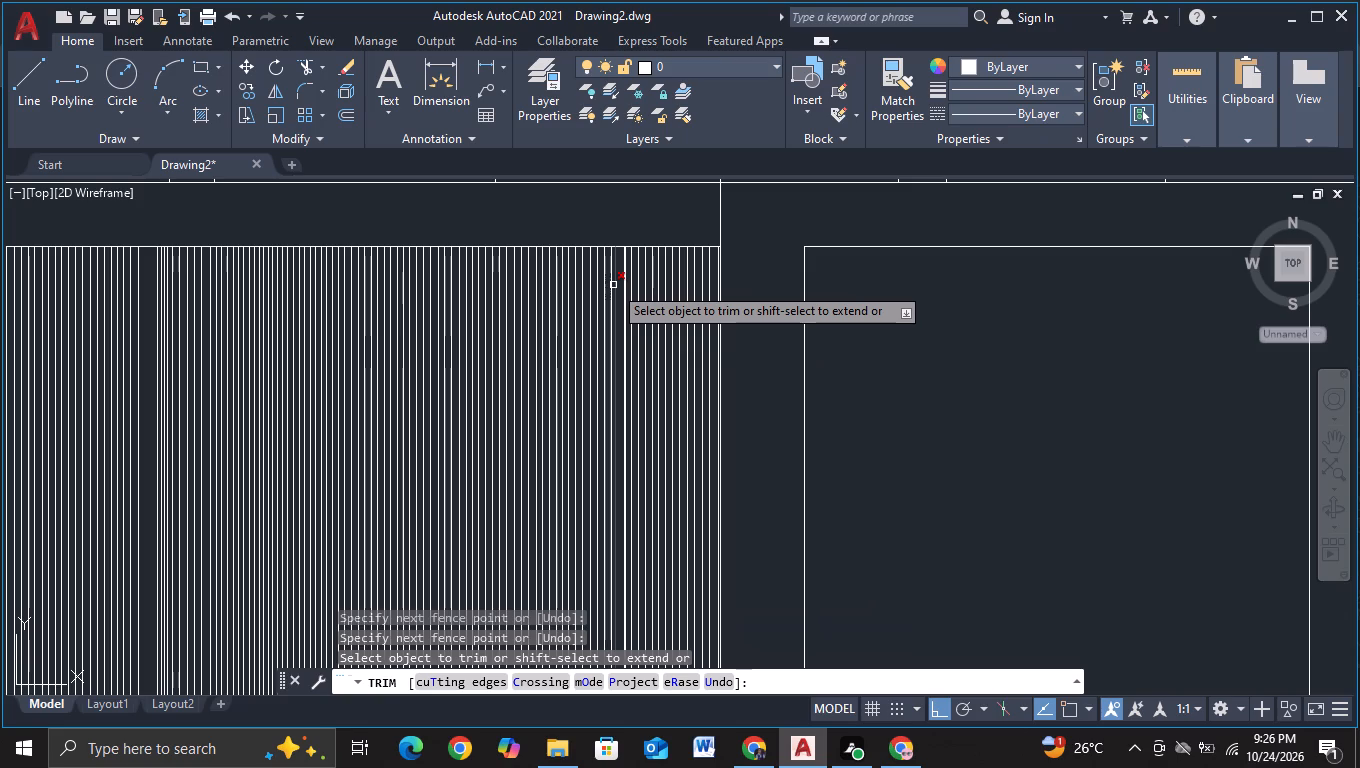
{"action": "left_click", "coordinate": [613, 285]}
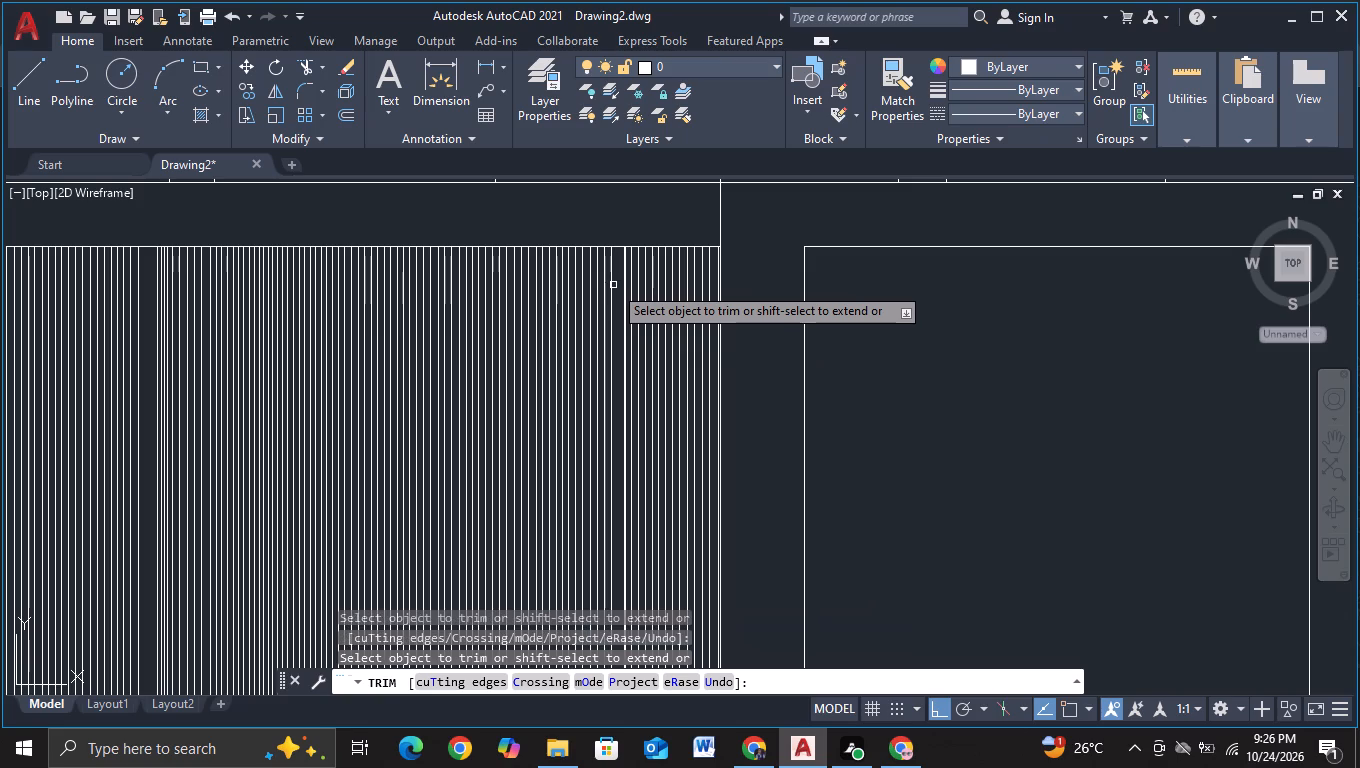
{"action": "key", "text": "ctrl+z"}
Trim away the full height of the slat just left of the thick line near the under-slab box's right edge, working upward from the bottom.
{"action": "scroll", "coordinate": [613, 285], "scroll_direction": "down", "scroll_amount": 2}
{"action": "scroll", "coordinate": [865, 340], "scroll_direction": "down", "scroll_amount": 1}
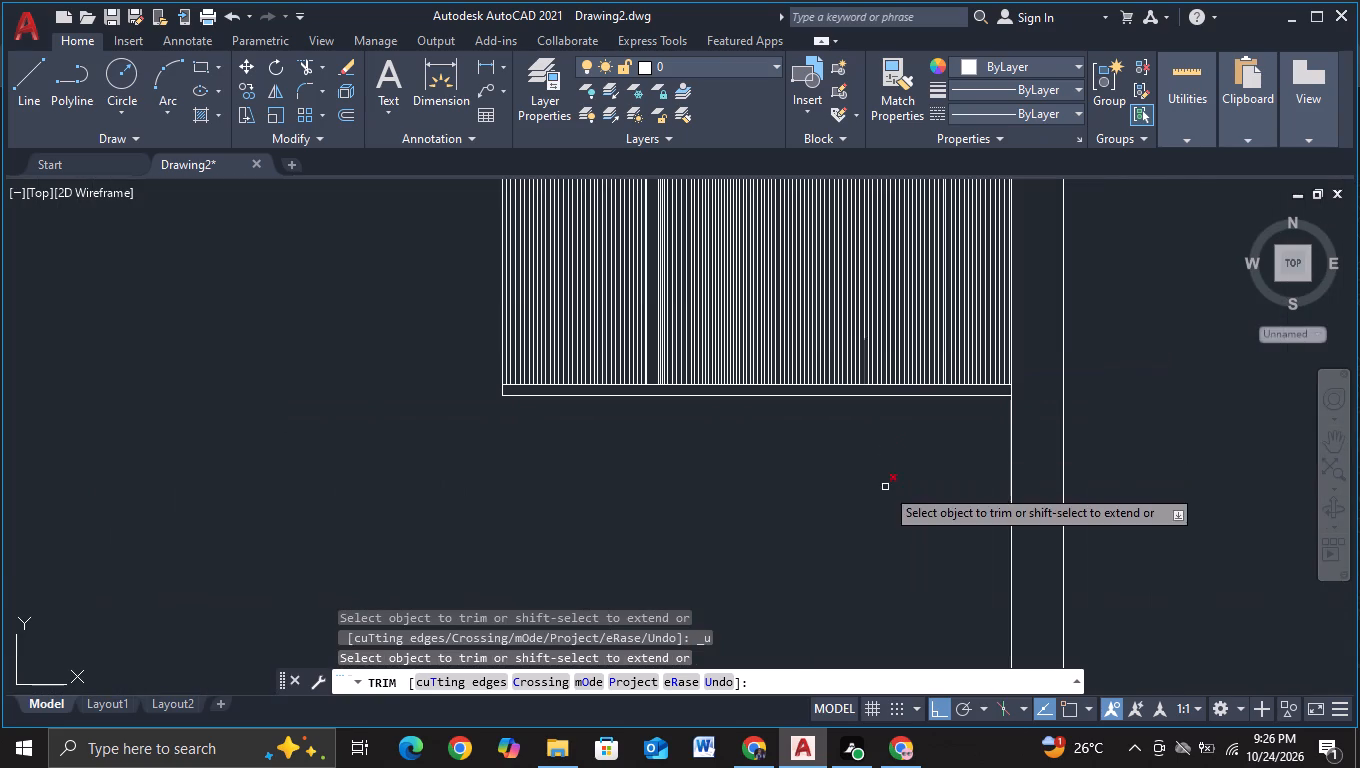
{"action": "middle_click_drag", "start_coordinate": [875, 501], "coordinate": [653, 567]}
{"action": "scroll", "coordinate": [678, 490], "scroll_direction": "up", "scroll_amount": 2}
{"action": "middle_click_drag", "start_coordinate": [693, 472], "coordinate": [622, 577]}
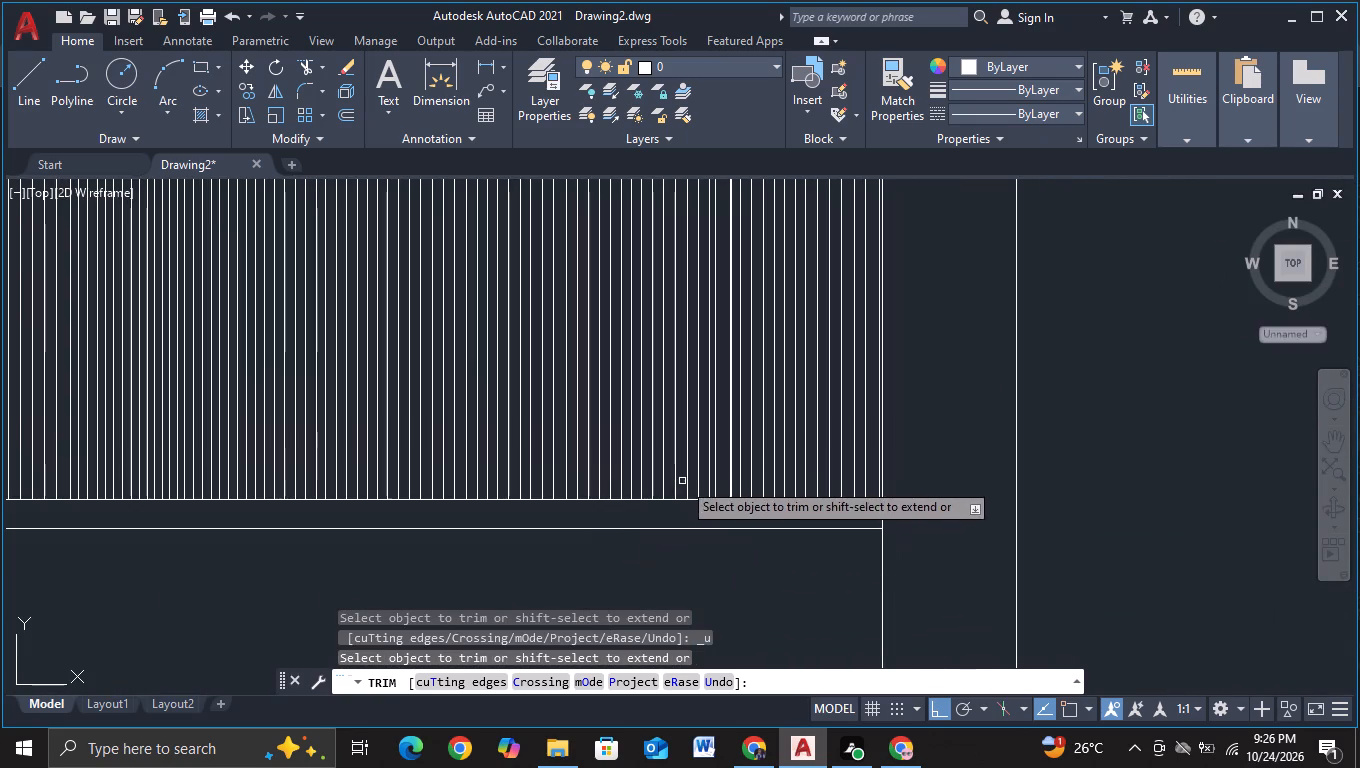
{"action": "left_click", "coordinate": [716, 461]}
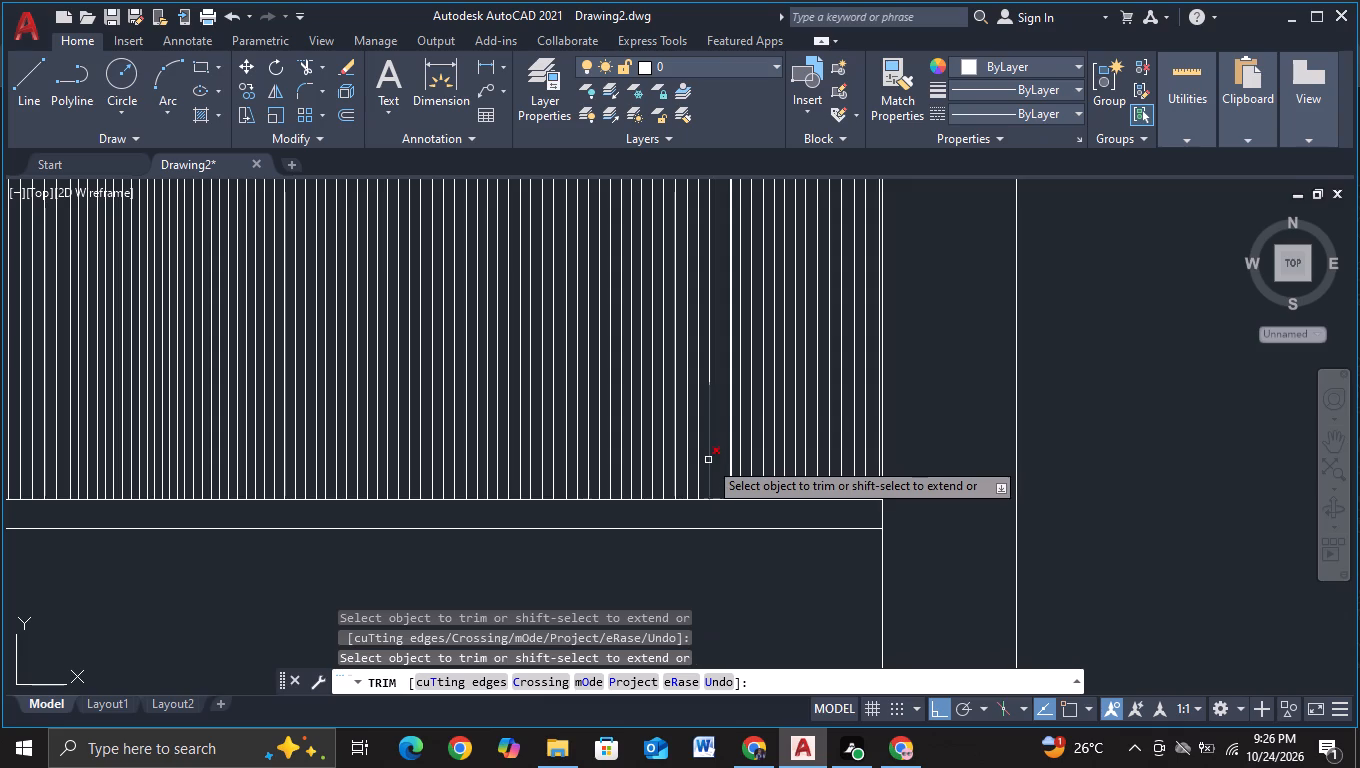
{"action": "left_click", "coordinate": [708, 460]}
{"action": "left_click", "coordinate": [709, 356]}
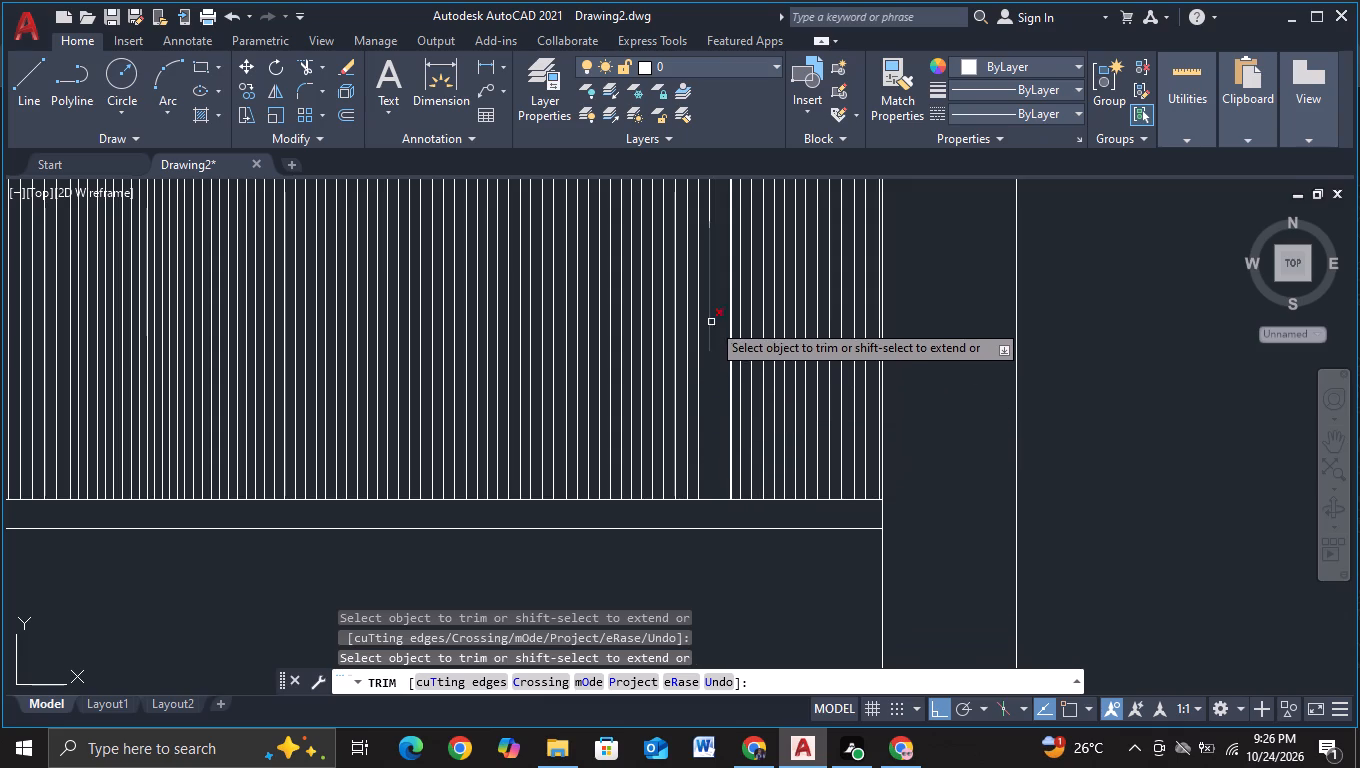
{"action": "left_click", "coordinate": [712, 282]}
{"action": "middle_click_drag", "start_coordinate": [712, 282], "coordinate": [704, 493]}
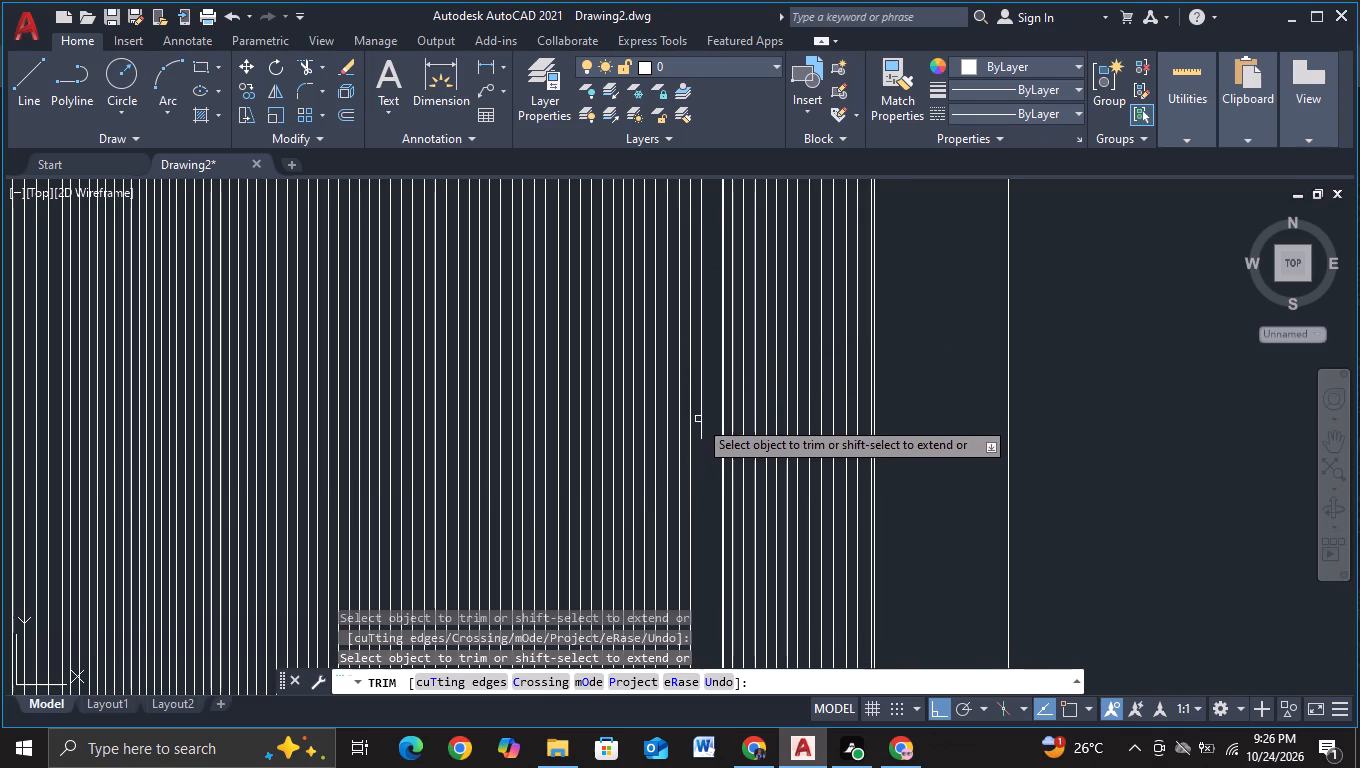
{"action": "left_click", "coordinate": [702, 413]}
{"action": "left_click", "coordinate": [699, 299]}
{"action": "middle_click_drag", "start_coordinate": [699, 305], "coordinate": [675, 643]}
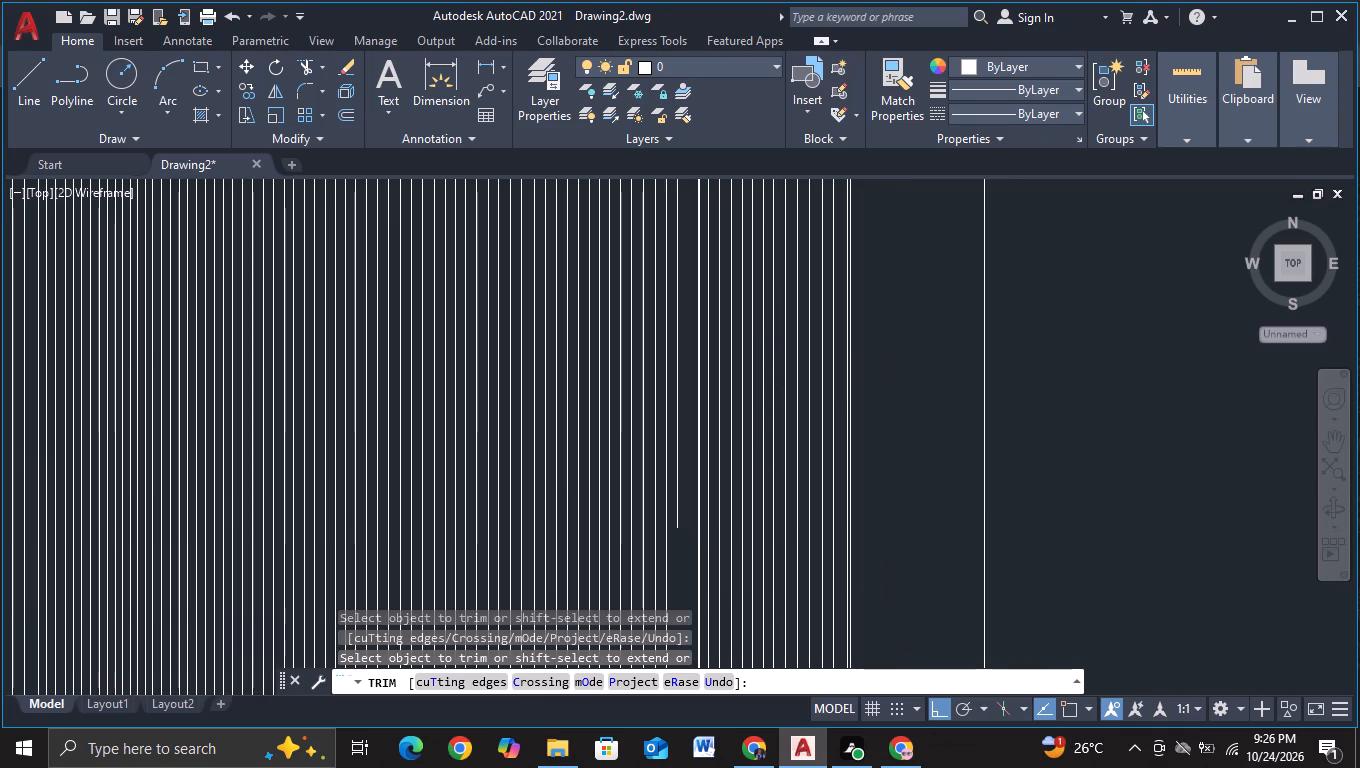
{"action": "left_click", "coordinate": [679, 521]}
{"action": "left_click", "coordinate": [678, 394]}
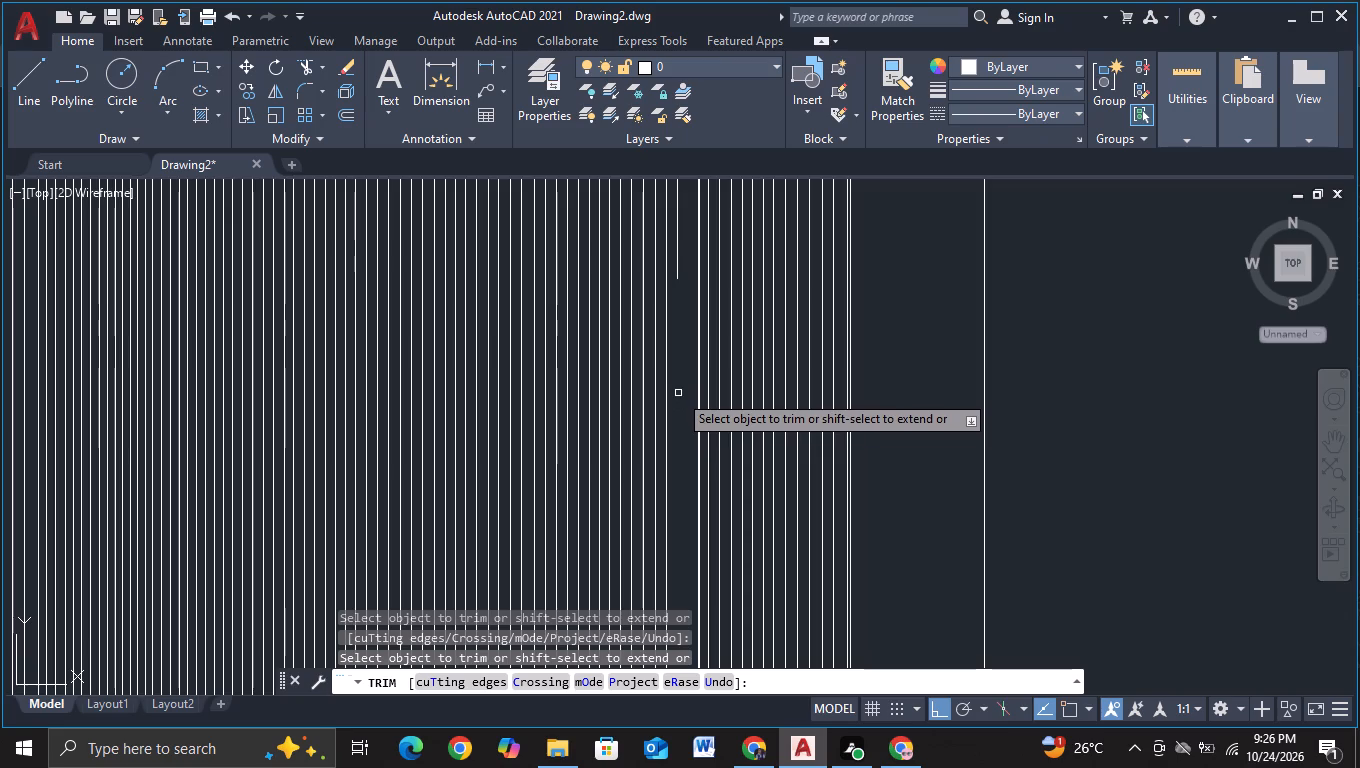
{"action": "middle_click_drag", "start_coordinate": [678, 404], "coordinate": [679, 602]}
{"action": "left_click", "coordinate": [678, 460]}
{"action": "key", "text": "Escape"}
Examine the under-slab box's slat gaps and the overall elevation.
{"action": "scroll", "coordinate": [678, 460], "scroll_direction": "down", "scroll_amount": 2}
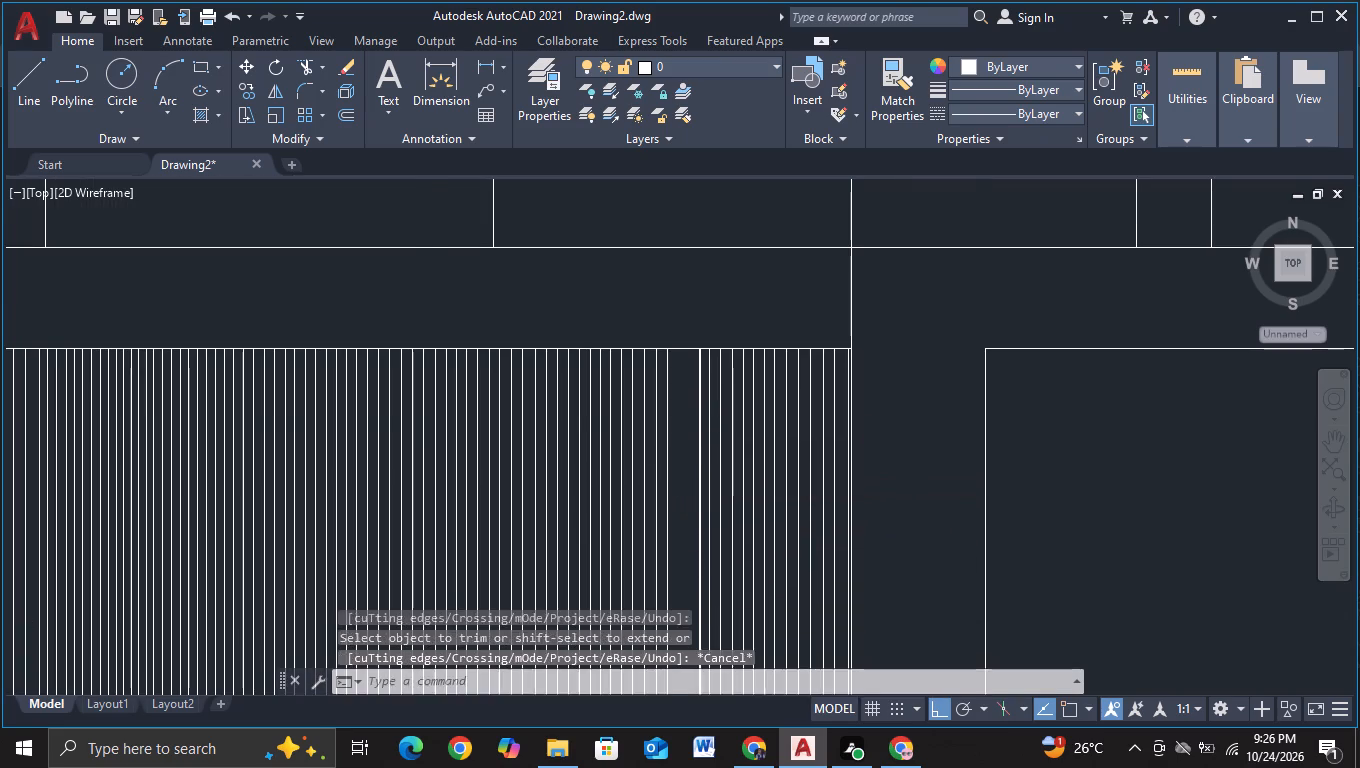
{"action": "scroll", "coordinate": [632, 559], "scroll_direction": "down", "scroll_amount": 1}
{"action": "middle_click_drag", "start_coordinate": [632, 559], "coordinate": [626, 353]}
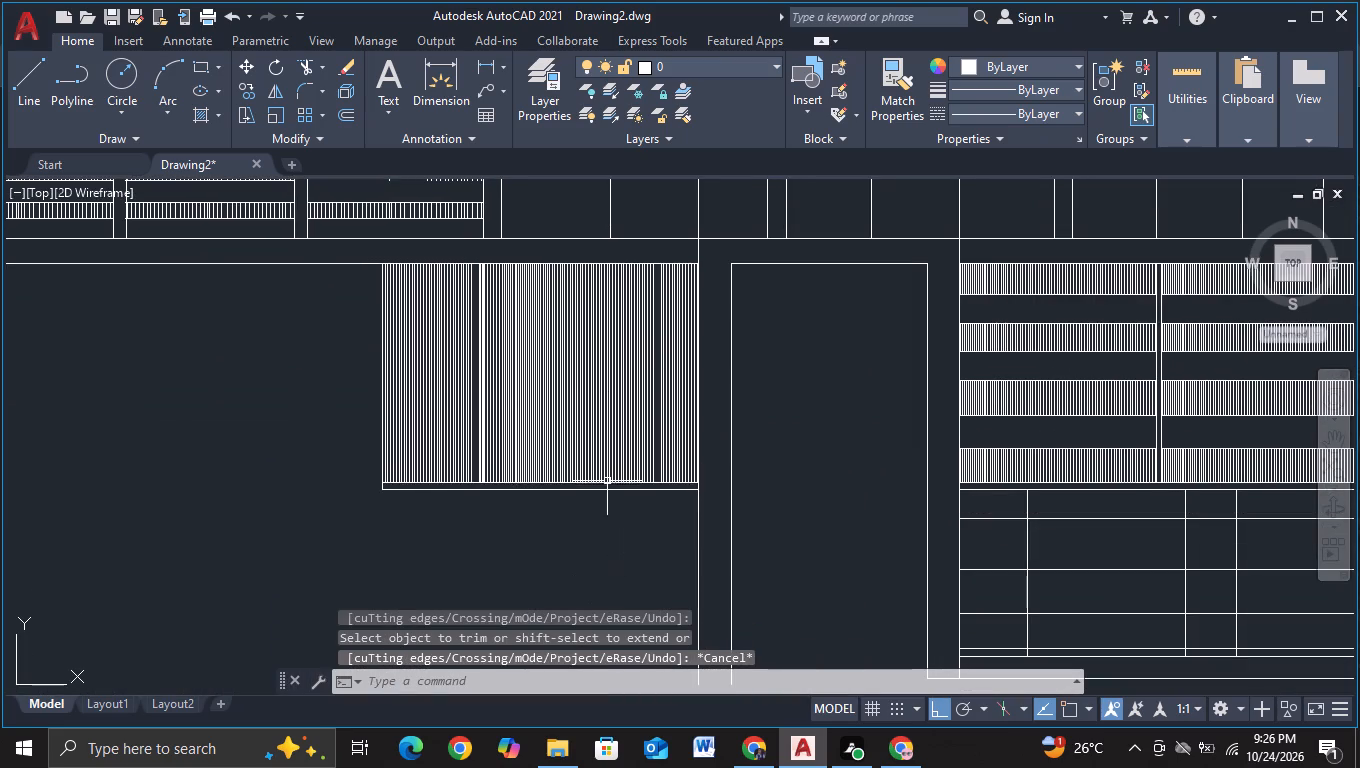
{"action": "middle_click_drag", "start_coordinate": [548, 553], "coordinate": [558, 409]}
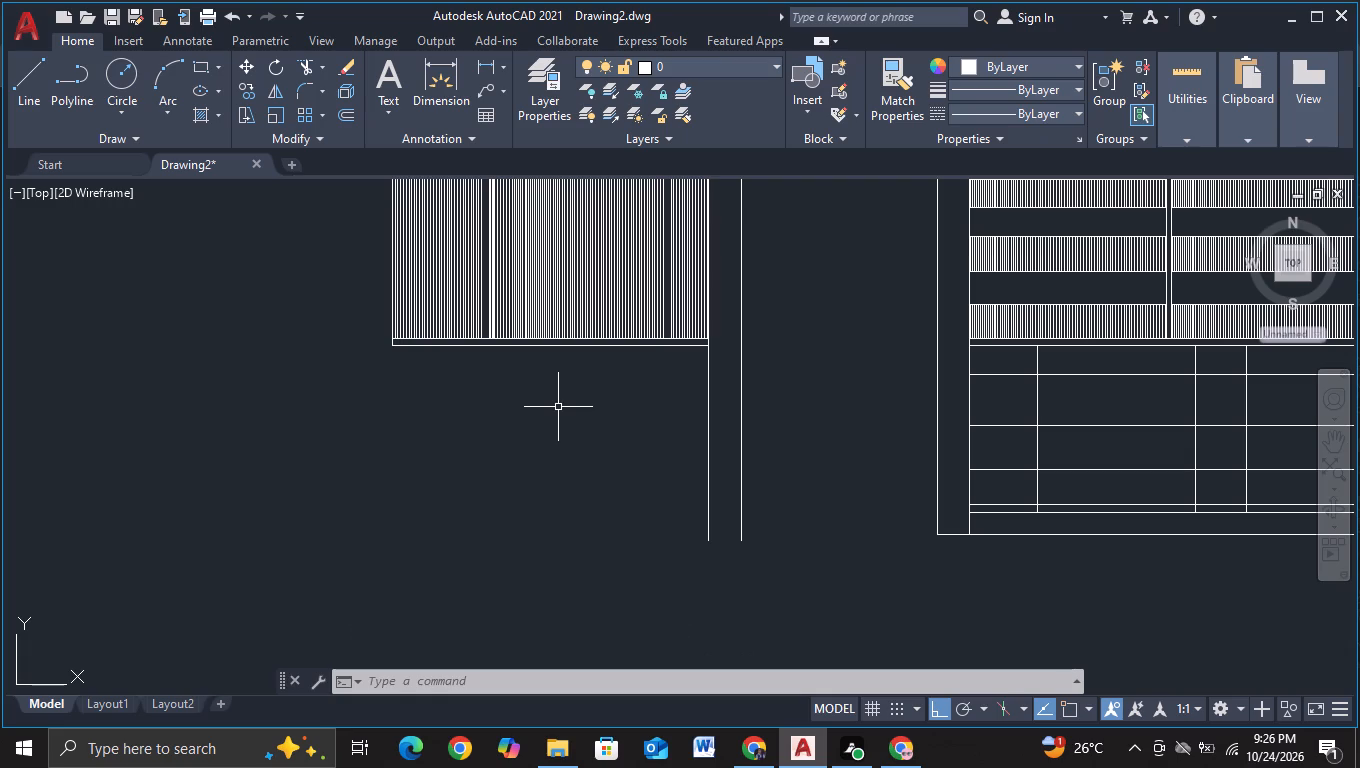
{"action": "key", "text": "Escape"}
{"action": "scroll", "coordinate": [461, 414], "scroll_direction": "down", "scroll_amount": 3}
{"action": "middle_click_drag", "start_coordinate": [464, 455], "coordinate": [479, 403]}
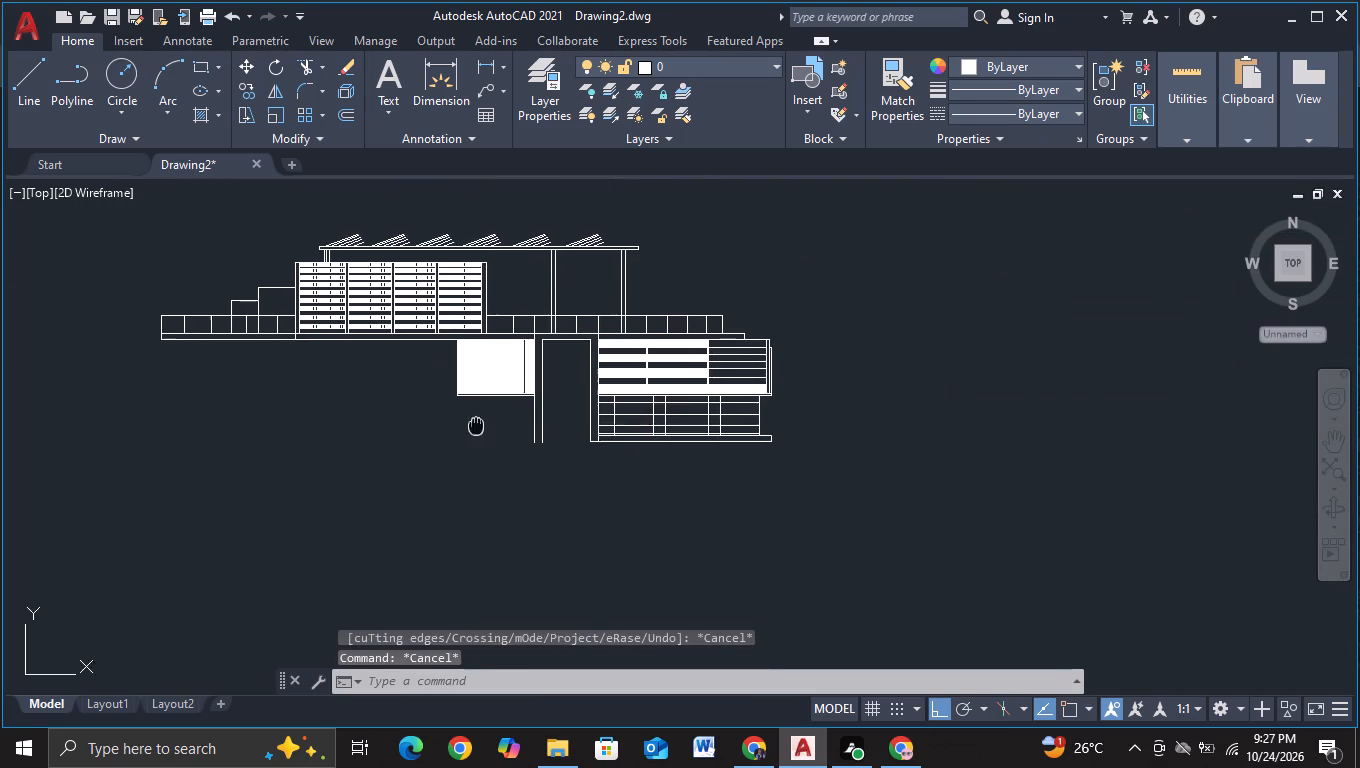
With object snap on, draw a line from the under-slab box's lower-left corner a short way down and about 12 units left.
{"action": "middle_click_drag", "start_coordinate": [479, 403], "coordinate": [485, 373]}
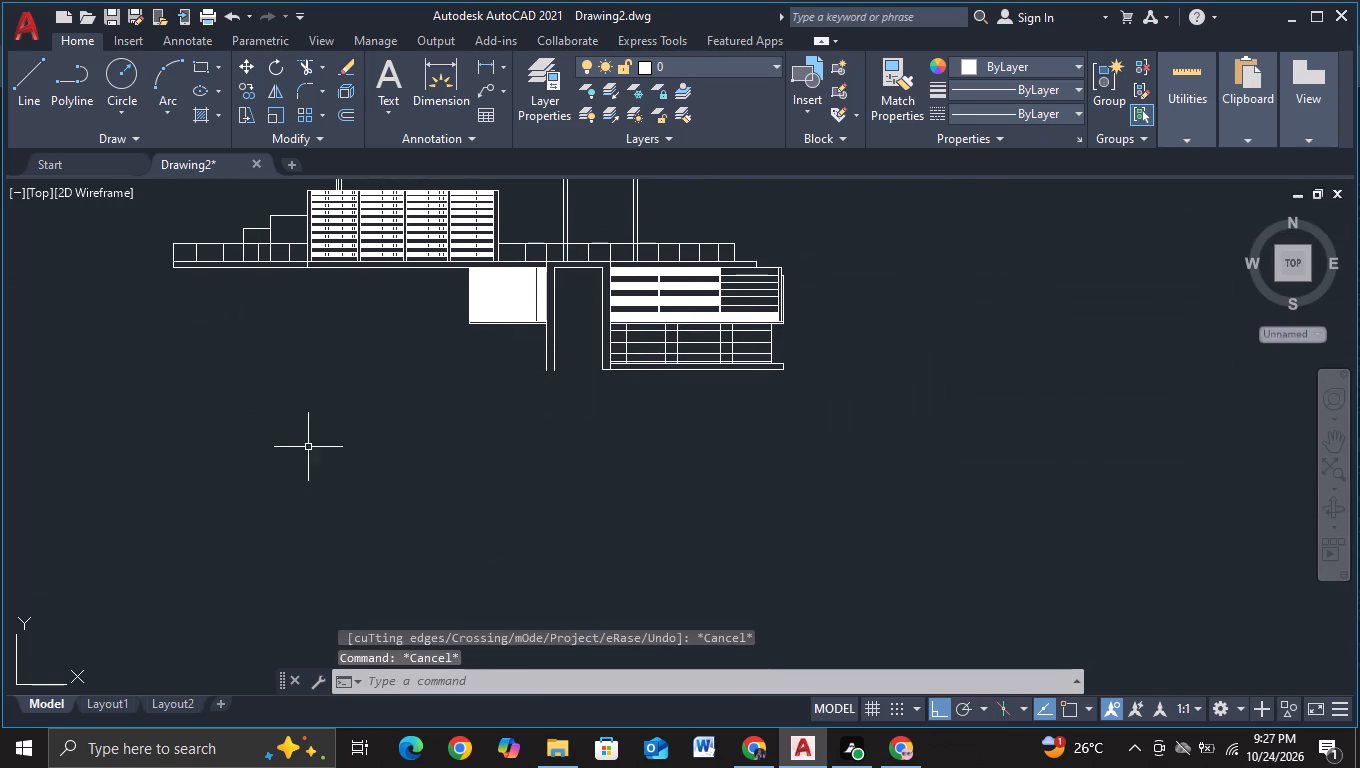
{"action": "left_click", "coordinate": [21, 106]}
{"action": "middle_click_drag", "start_coordinate": [635, 519], "coordinate": [627, 568]}
{"action": "scroll", "coordinate": [627, 567], "scroll_direction": "up", "scroll_amount": 2}
{"action": "middle_click_drag", "start_coordinate": [456, 324], "coordinate": [899, 421]}
{"action": "middle_click_drag", "start_coordinate": [644, 317], "coordinate": [632, 391]}
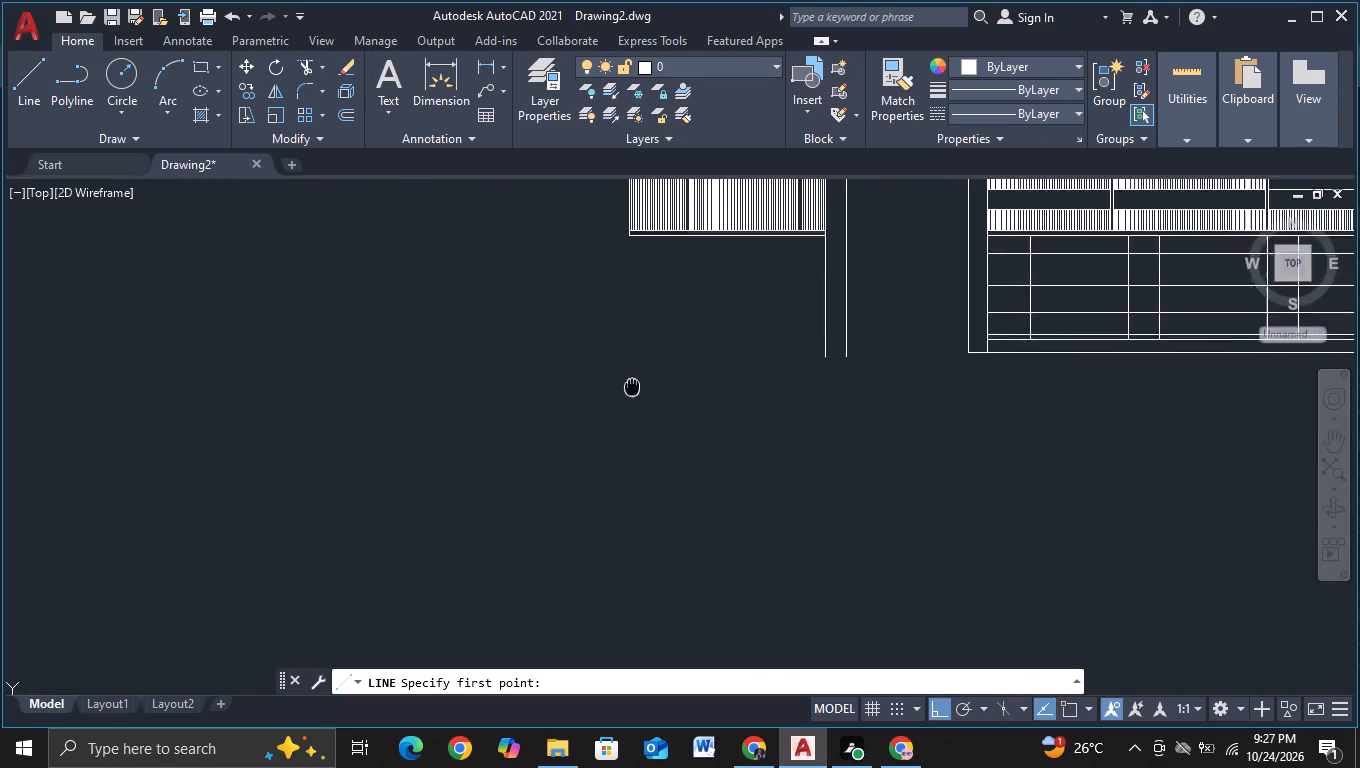
{"action": "middle_click_drag", "start_coordinate": [632, 391], "coordinate": [630, 401]}
{"action": "middle_click_drag", "start_coordinate": [694, 314], "coordinate": [805, 493]}
{"action": "scroll", "coordinate": [717, 432], "scroll_direction": "up", "scroll_amount": 1}
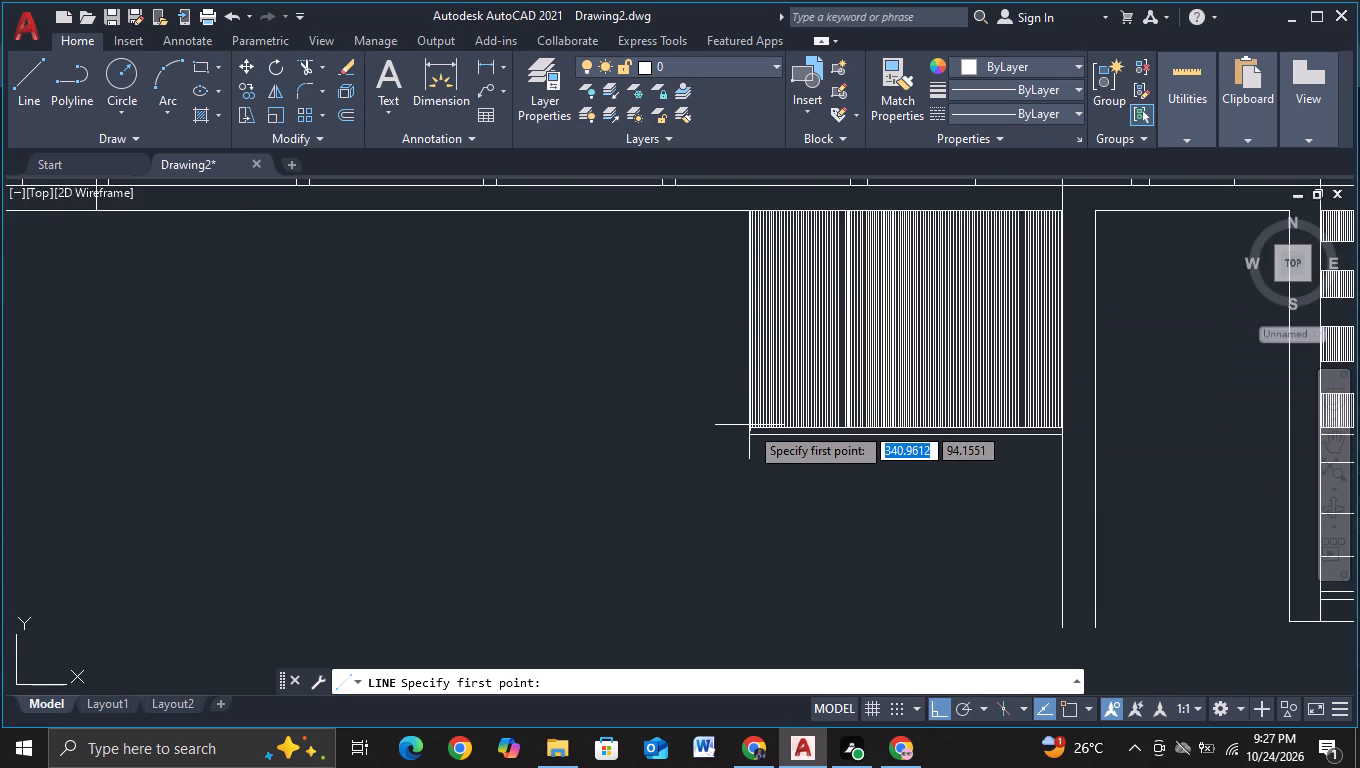
{"action": "key", "text": "Escape"}
{"action": "left_click", "coordinate": [23, 108]}
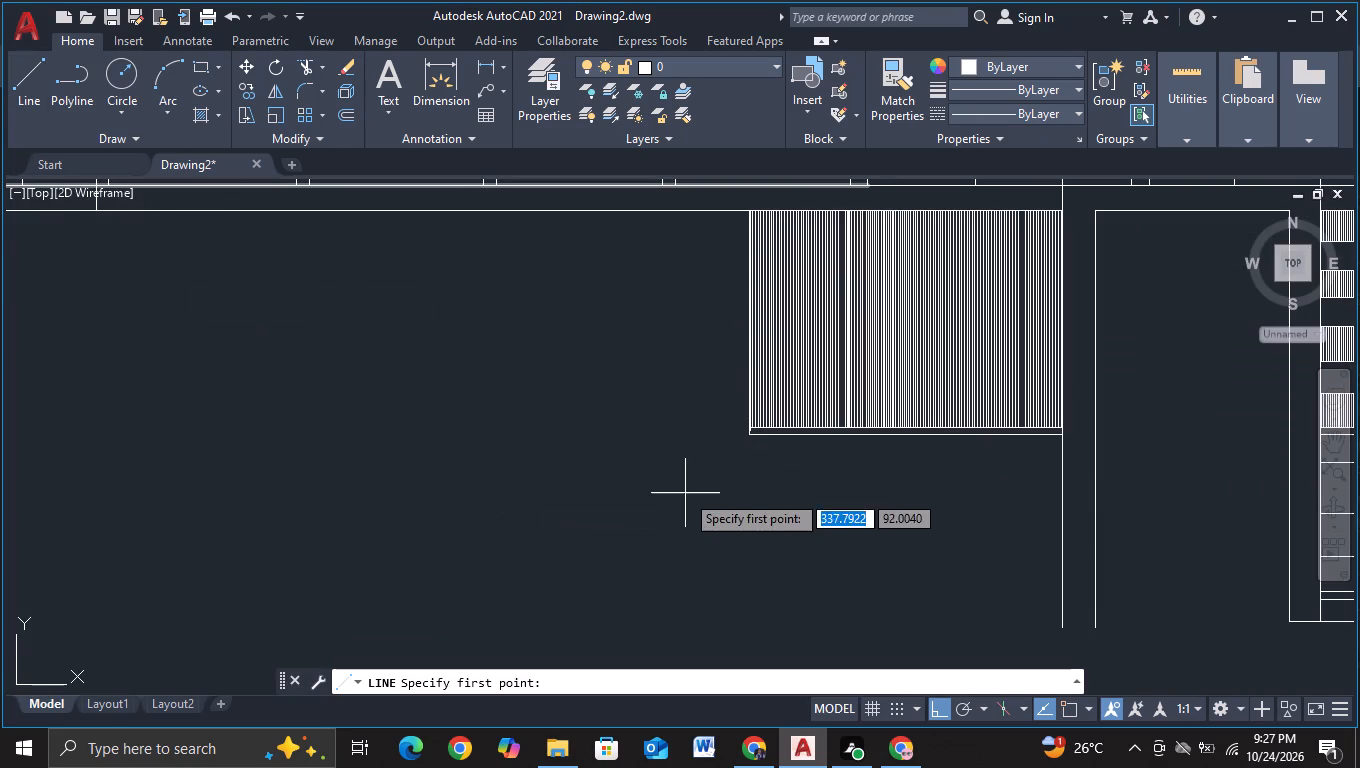
{"action": "key", "text": "F3"}
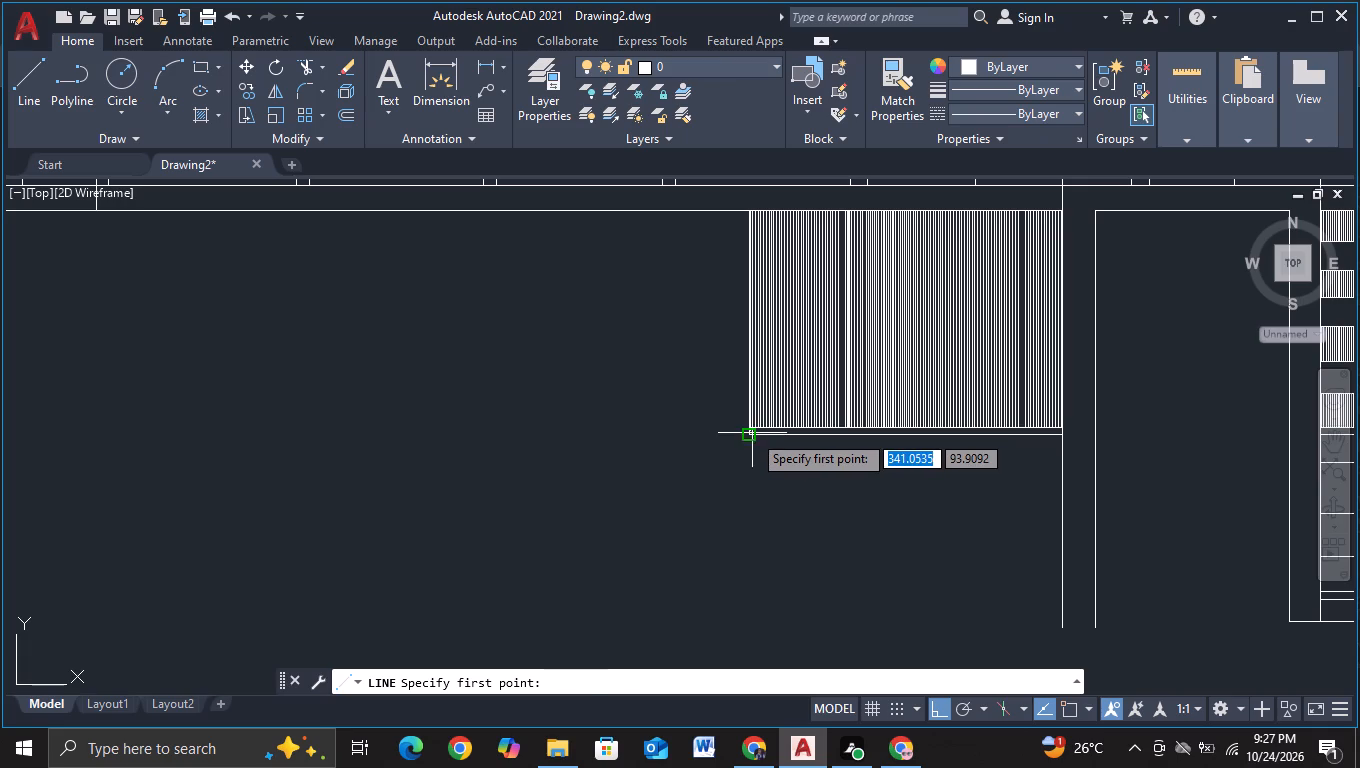
{"action": "left_click", "coordinate": [752, 433]}
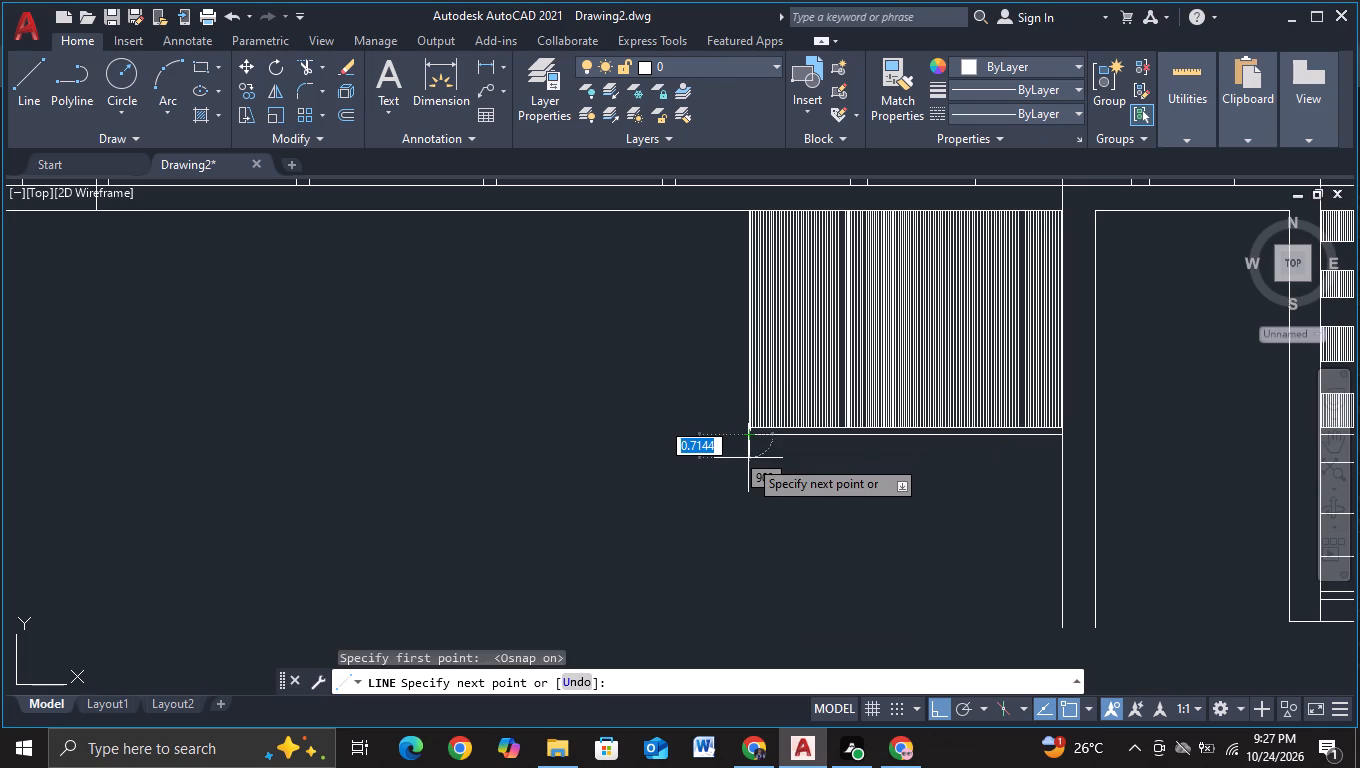
{"action": "left_click", "coordinate": [748, 453]}
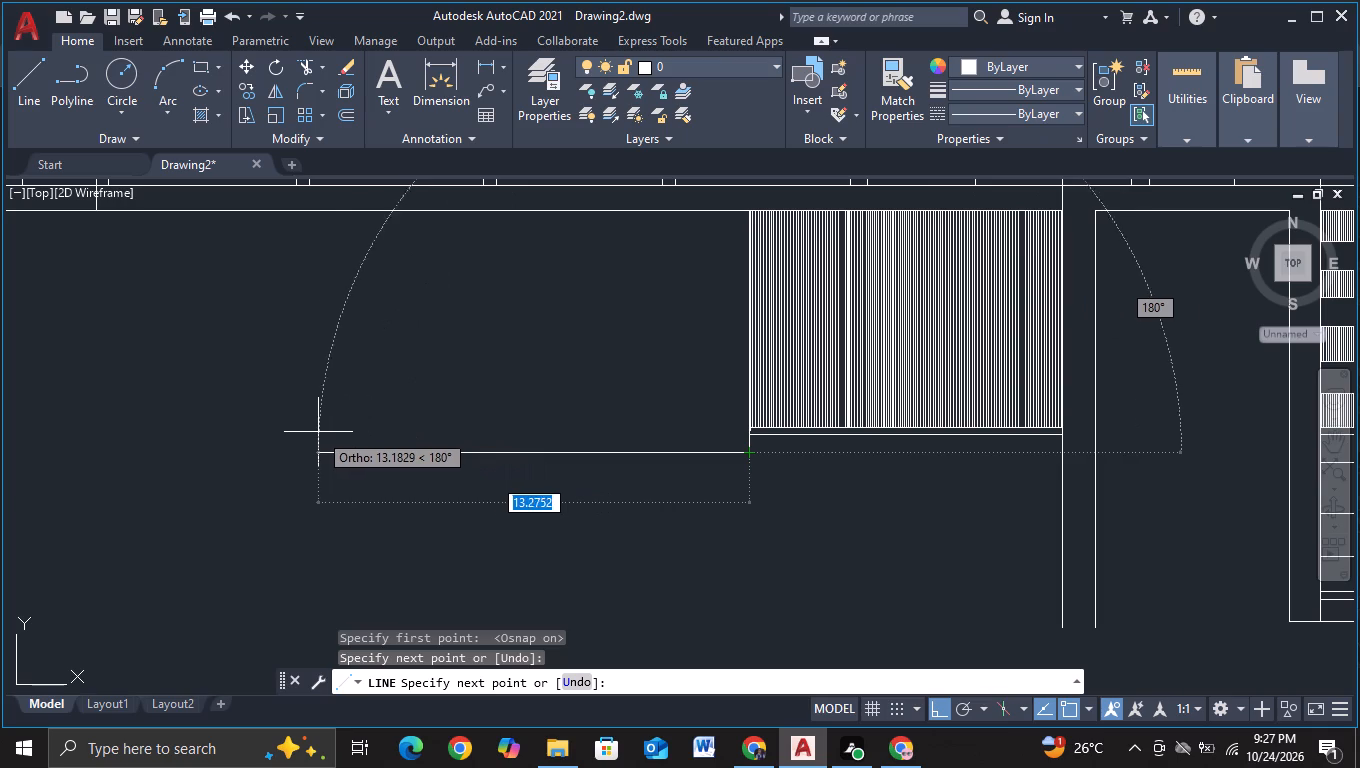
{"action": "scroll", "coordinate": [223, 421], "scroll_direction": "down", "scroll_amount": 2}
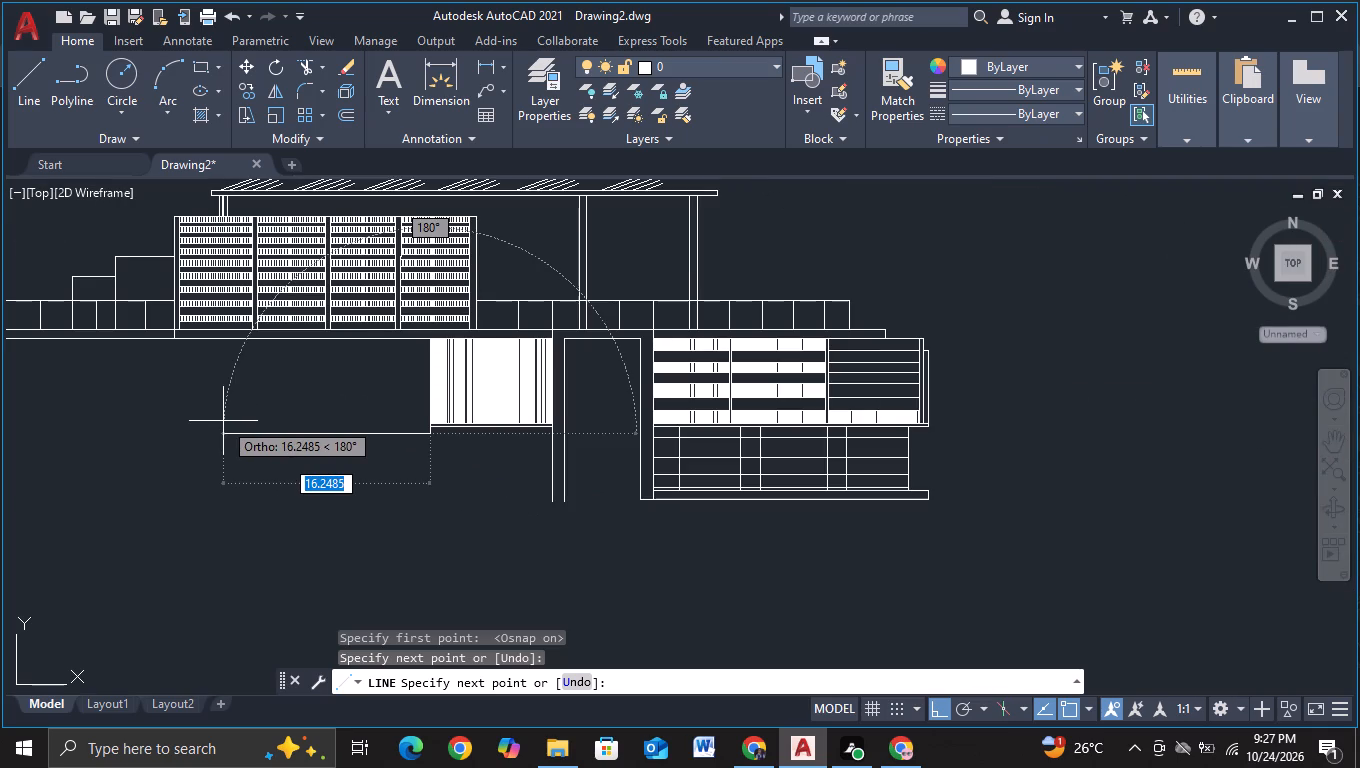
{"action": "left_click", "coordinate": [273, 429]}
{"action": "key", "text": "Escape"}
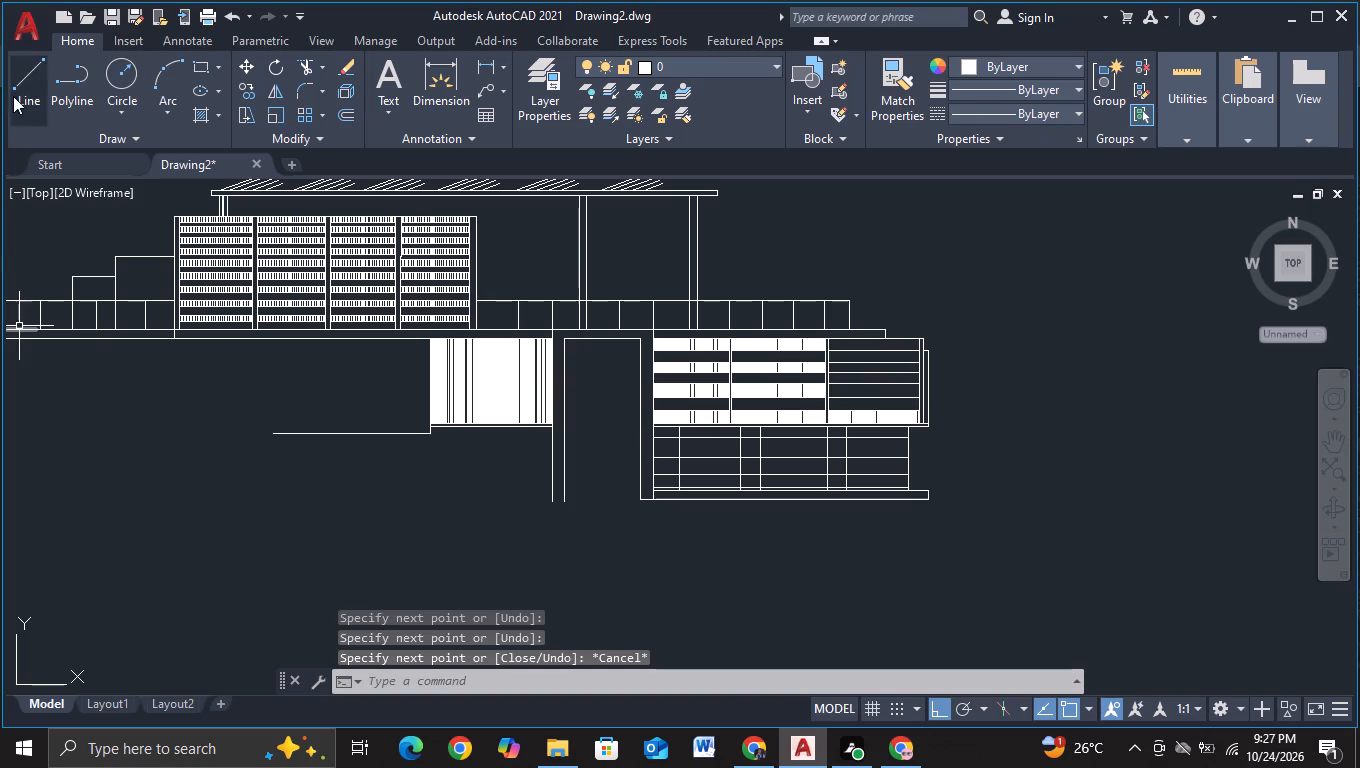
Draw lines from the slab's underside below the slatted block's left edge: about 10 units down, 8.8 right, and up past the existing horizontal line.
{"action": "left_click", "coordinate": [15, 104]}
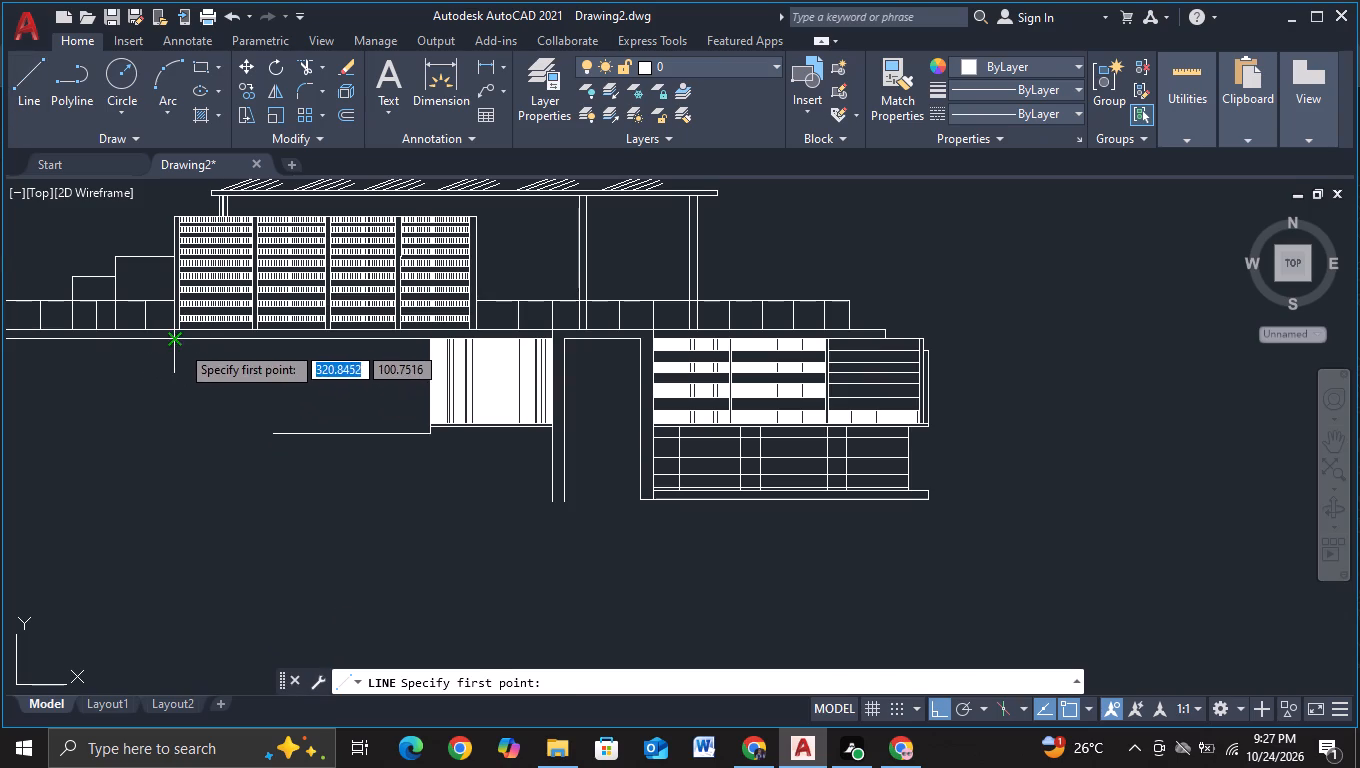
{"action": "left_click", "coordinate": [180, 344]}
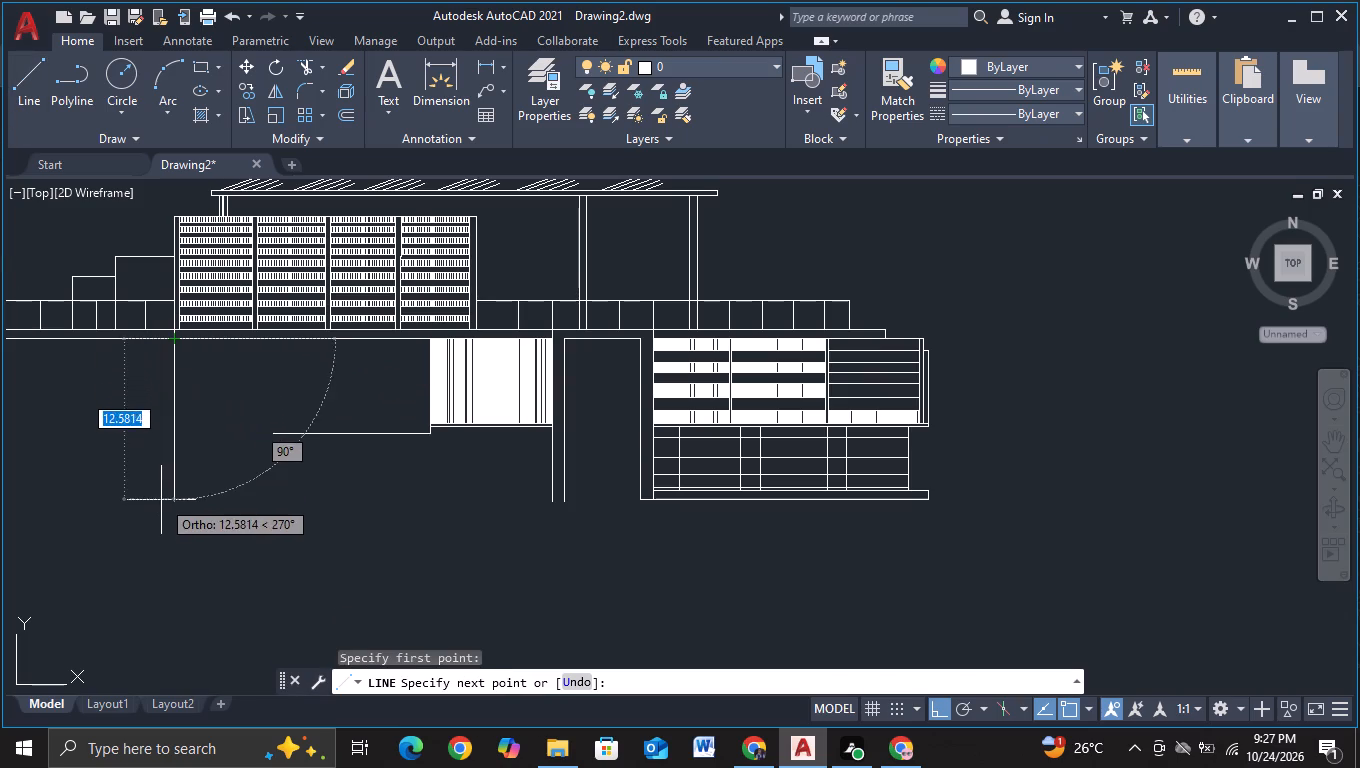
{"action": "left_click", "coordinate": [172, 472]}
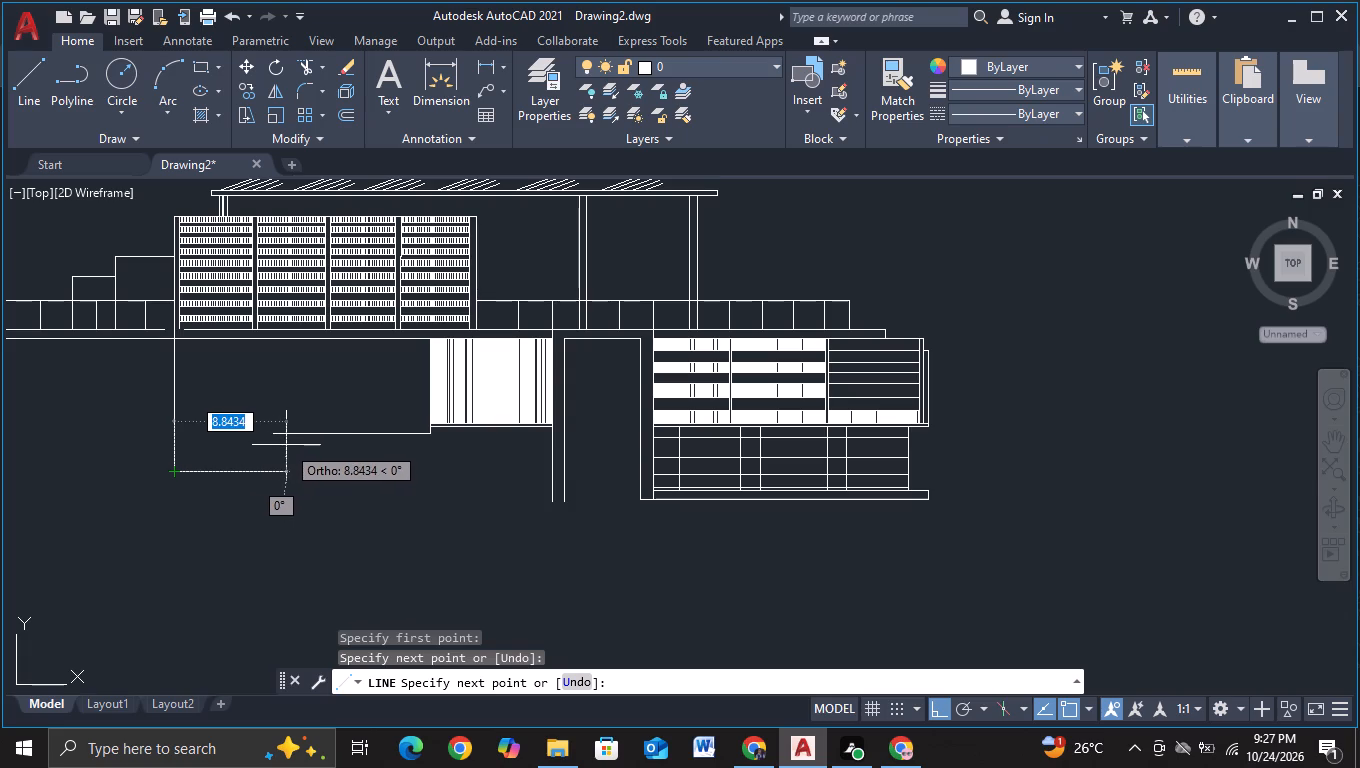
{"action": "left_click", "coordinate": [286, 445]}
{"action": "left_click", "coordinate": [285, 375]}
{"action": "key", "text": "Escape"}
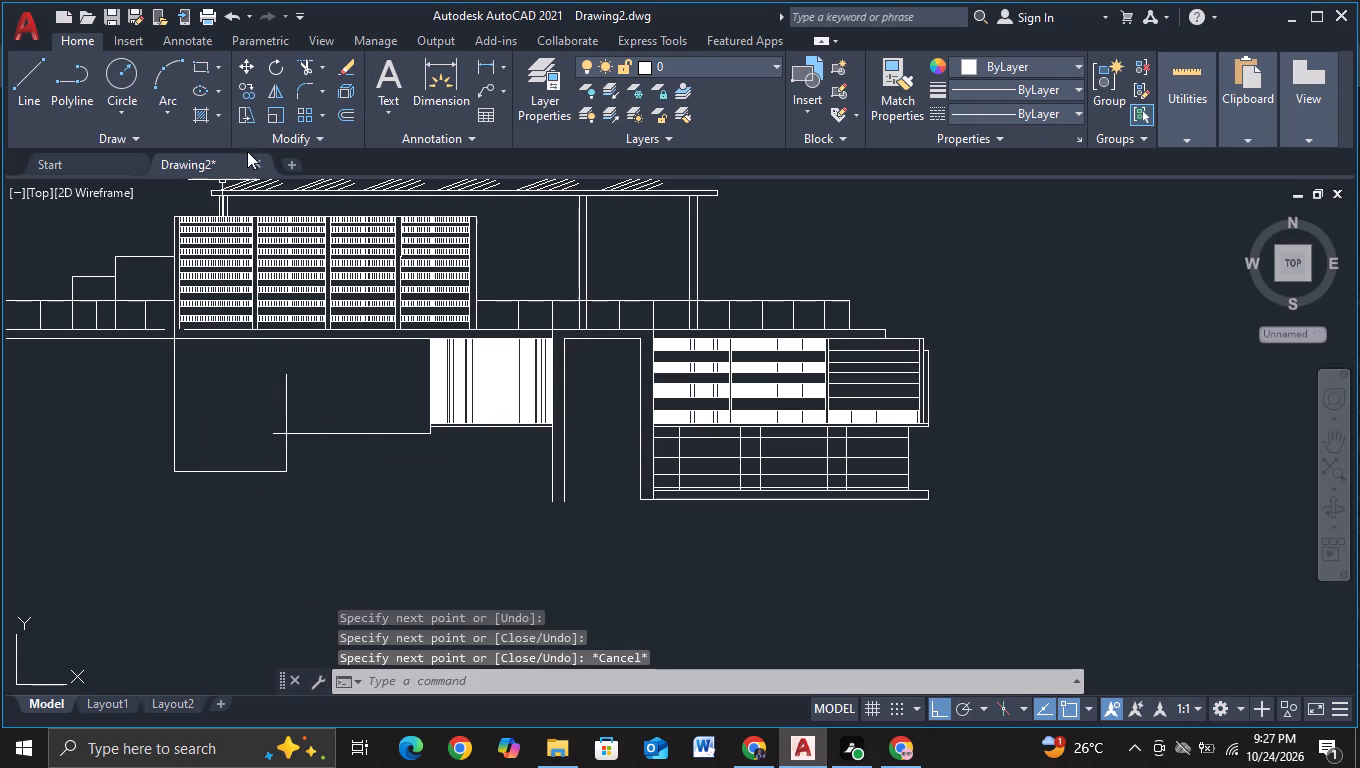
Trim the two overhanging line ends where the new outlines cross, leaving a clean stepped corner.
{"action": "left_click", "coordinate": [303, 70]}
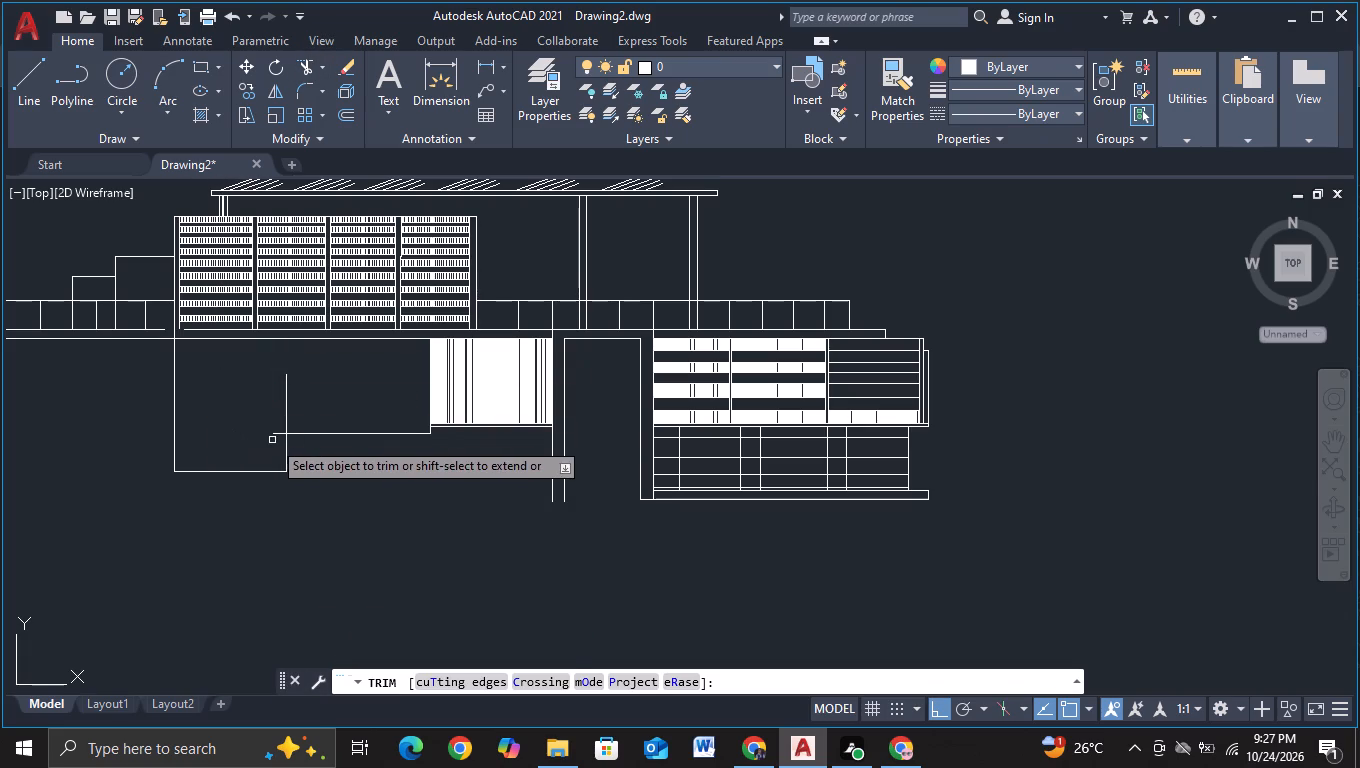
{"action": "left_click", "coordinate": [273, 440]}
{"action": "left_click", "coordinate": [296, 400]}
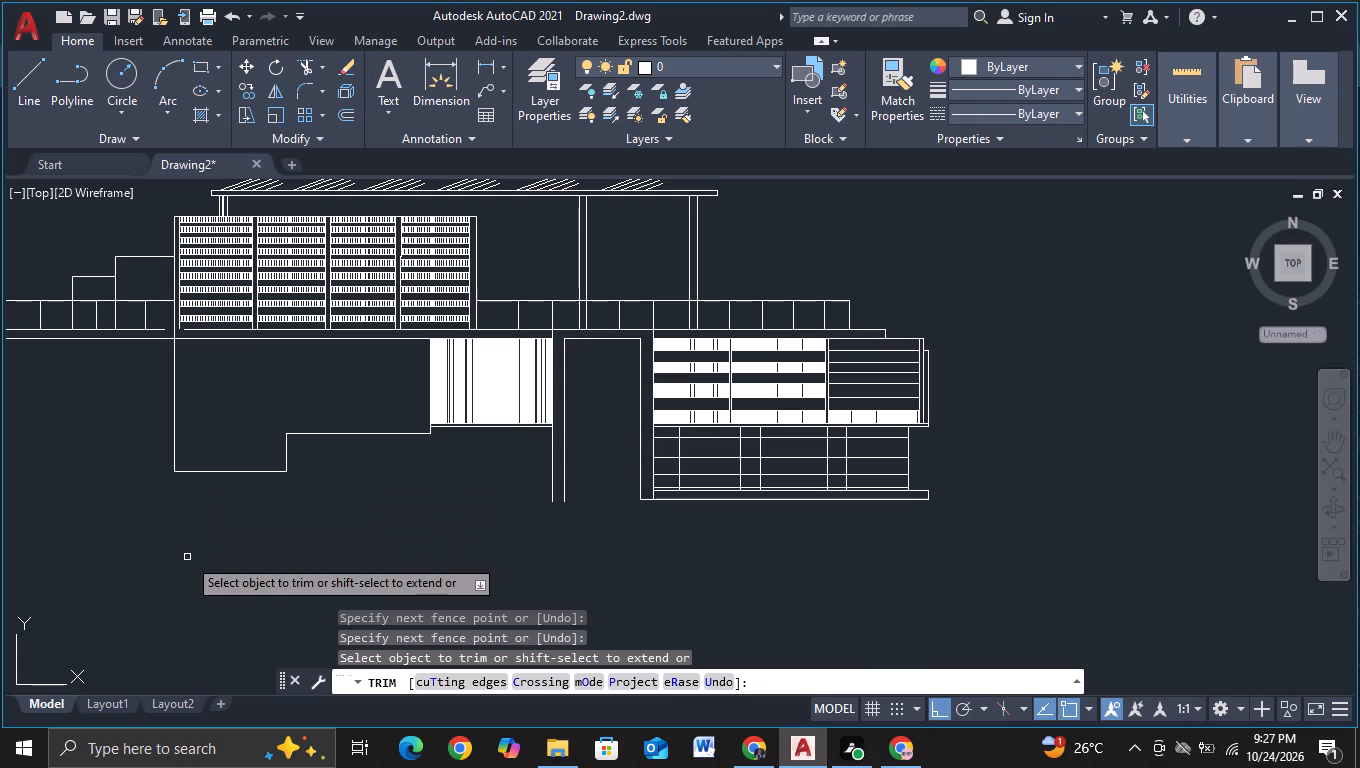
{"action": "key", "text": "Escape"}
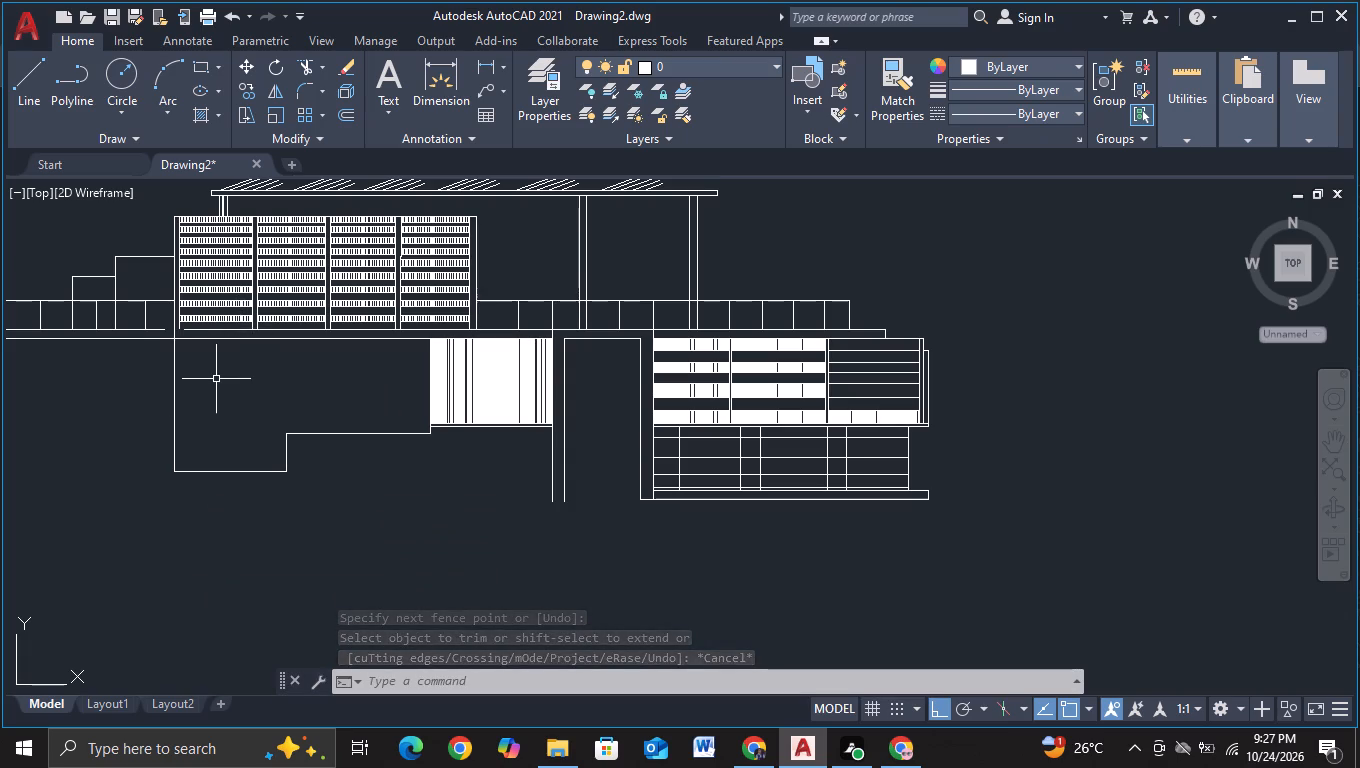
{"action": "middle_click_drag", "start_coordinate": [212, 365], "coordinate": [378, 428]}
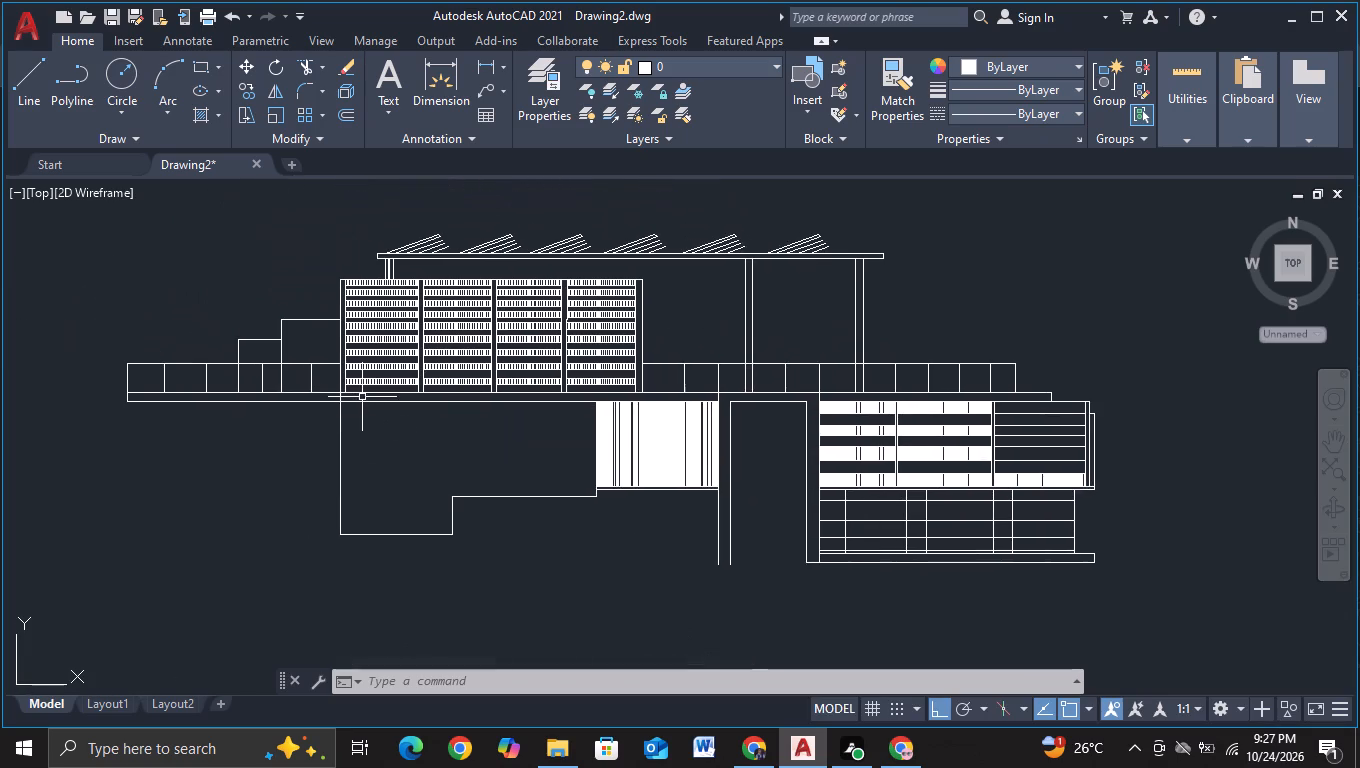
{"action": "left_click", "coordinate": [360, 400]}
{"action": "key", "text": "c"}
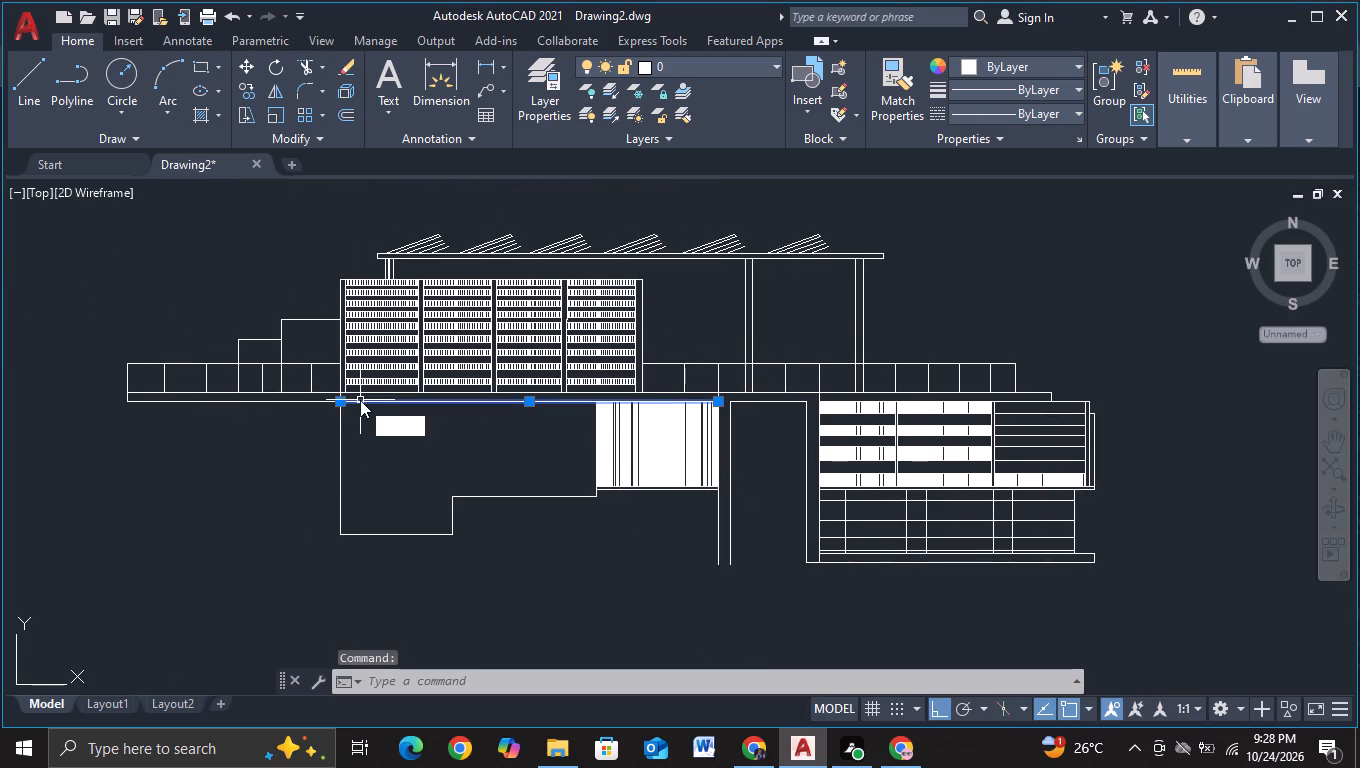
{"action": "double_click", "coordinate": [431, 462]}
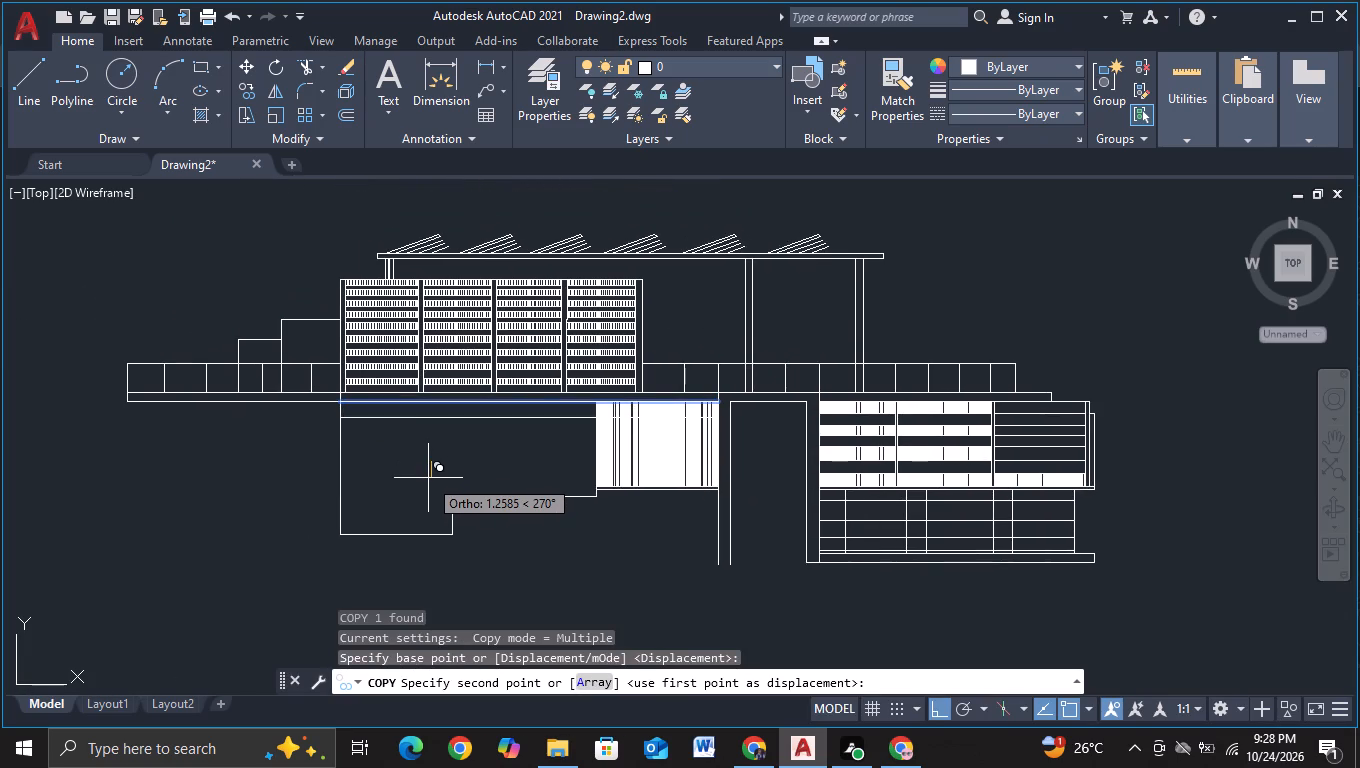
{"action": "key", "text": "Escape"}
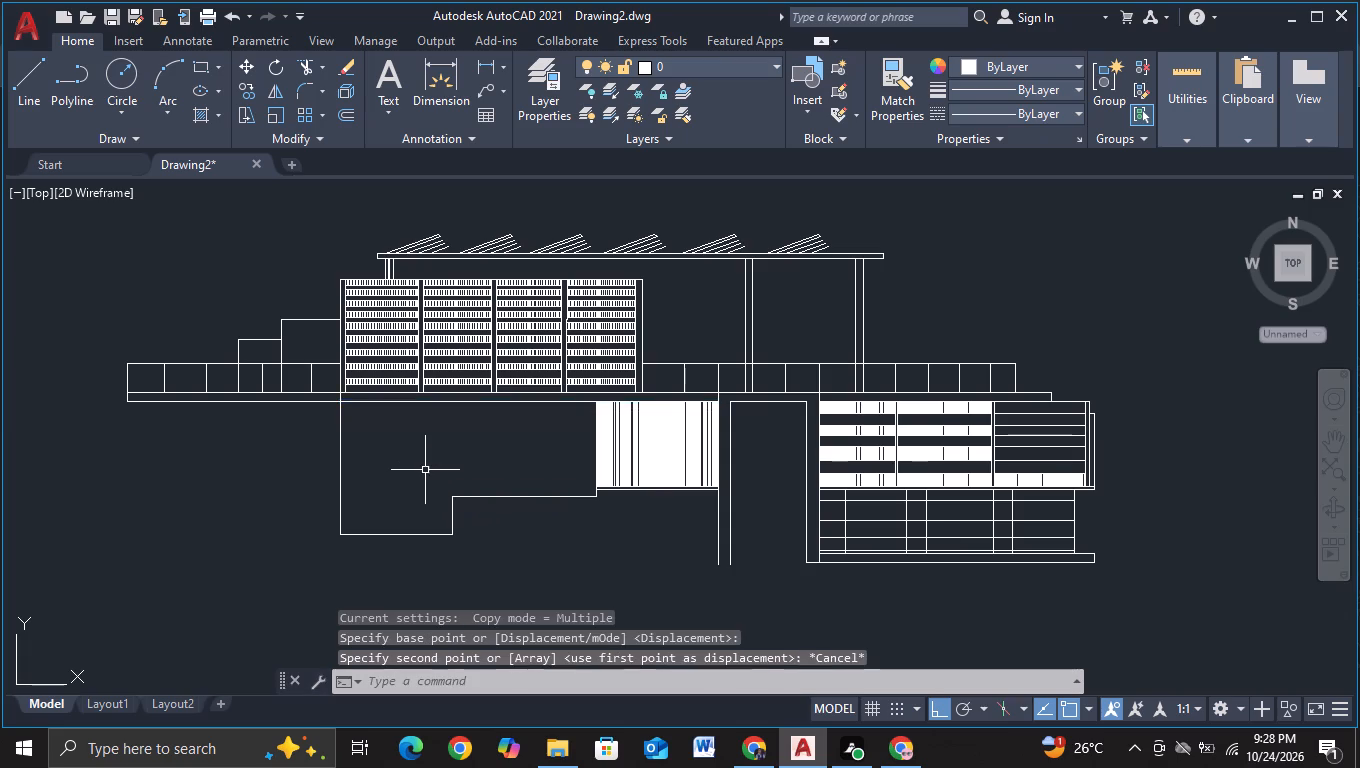
Draw an inner outline inside the stepped shape: about 19 units right below the slab, 6.6 down, about 10.7 left, and down to the notch corner.
{"action": "left_click", "coordinate": [23, 101]}
{"action": "scroll", "coordinate": [261, 405], "scroll_direction": "up", "scroll_amount": 2}
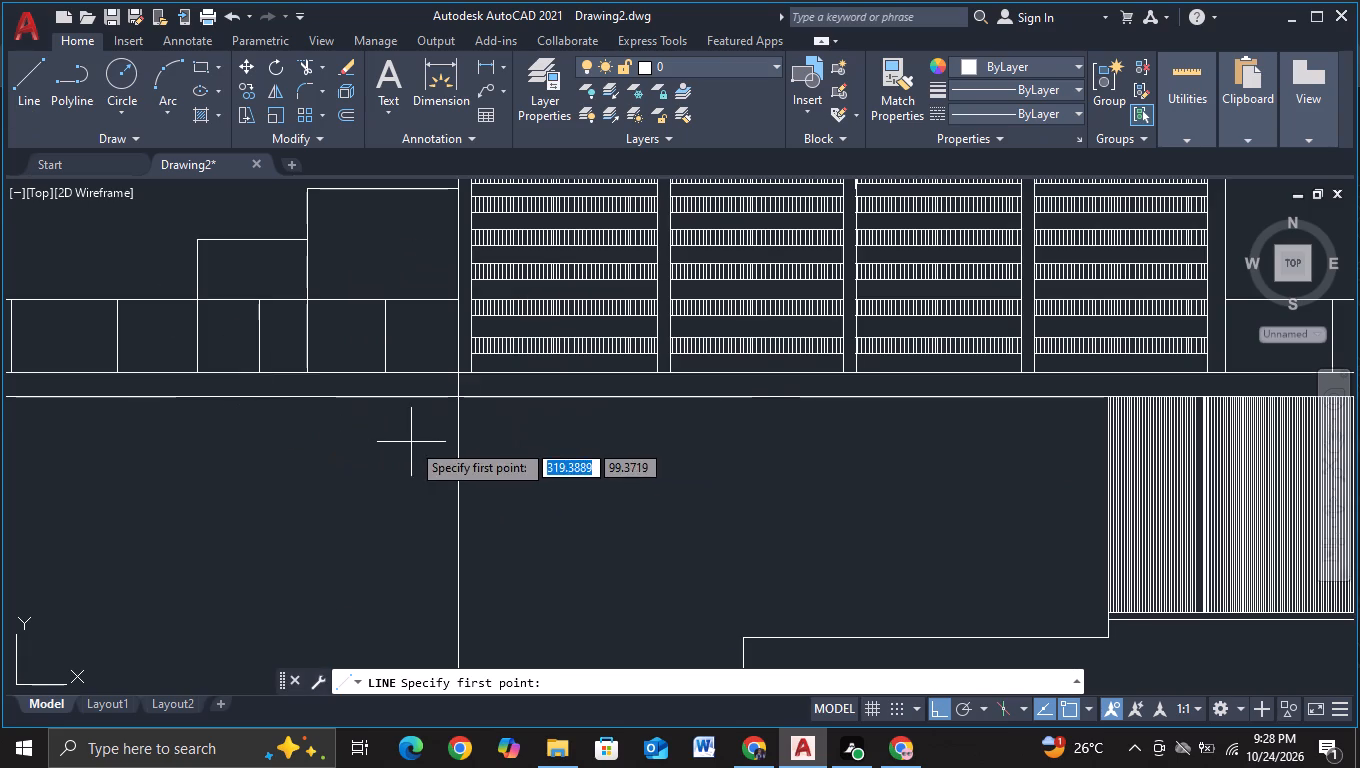
{"action": "middle_click_drag", "start_coordinate": [432, 449], "coordinate": [206, 436]}
{"action": "scroll", "coordinate": [242, 416], "scroll_direction": "up", "scroll_amount": 2}
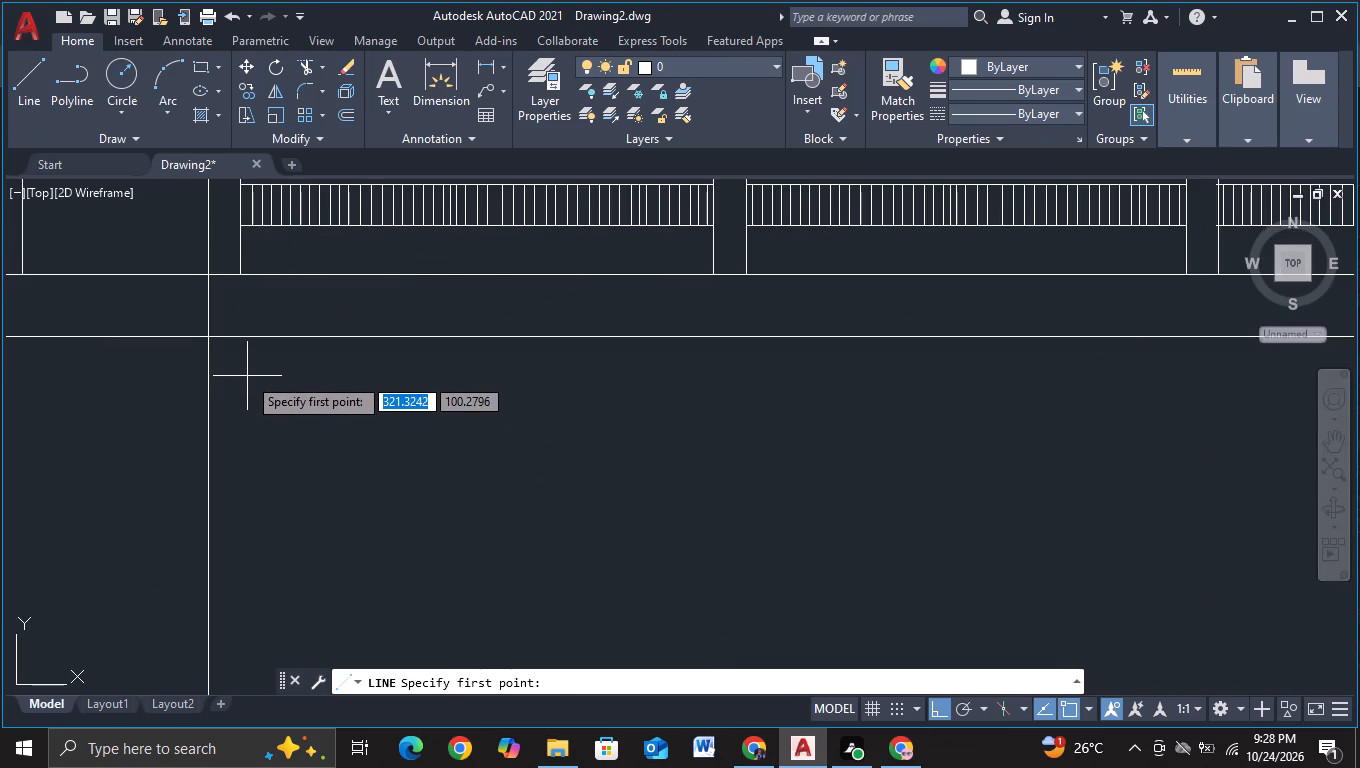
{"action": "left_click", "coordinate": [247, 376]}
{"action": "middle_click_drag", "start_coordinate": [762, 440], "coordinate": [48, 409]}
{"action": "middle_click_drag", "start_coordinate": [671, 436], "coordinate": [367, 414]}
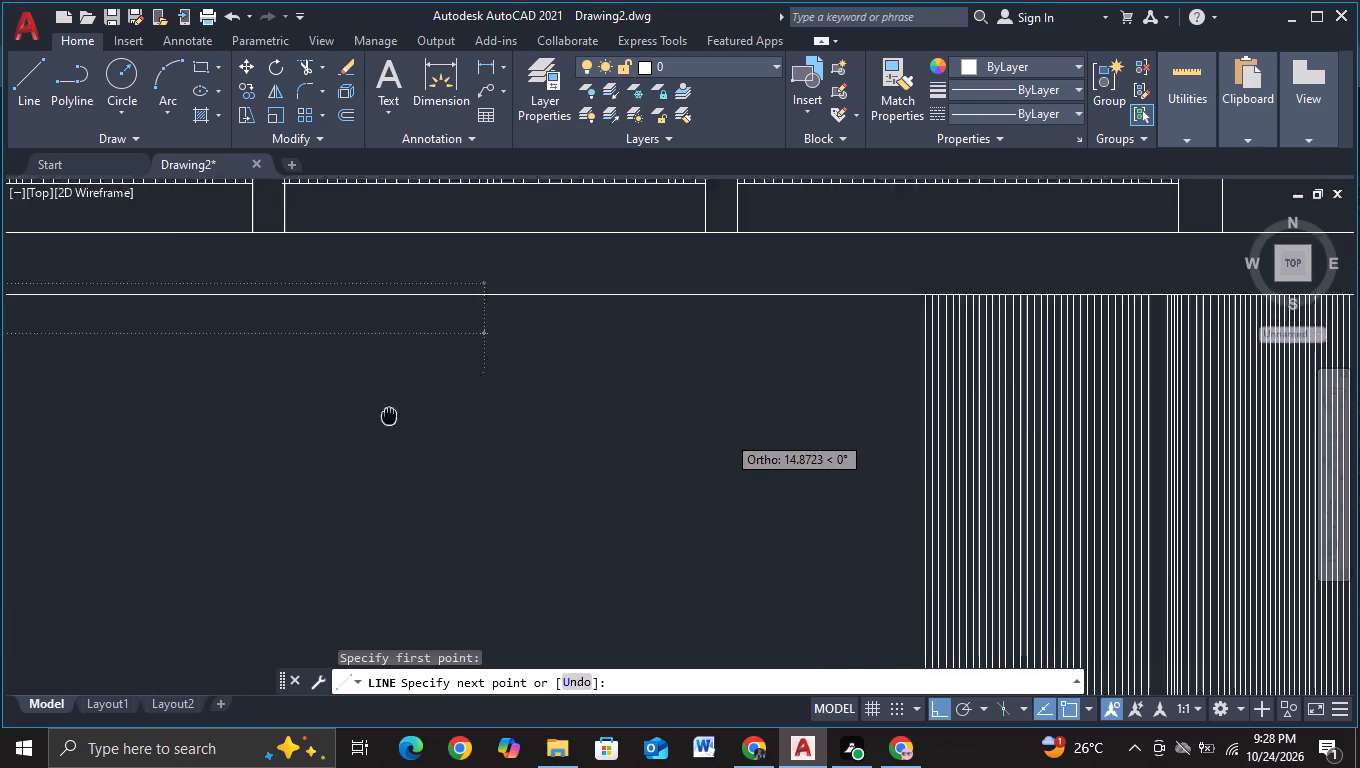
{"action": "middle_click_drag", "start_coordinate": [367, 414], "coordinate": [290, 404]}
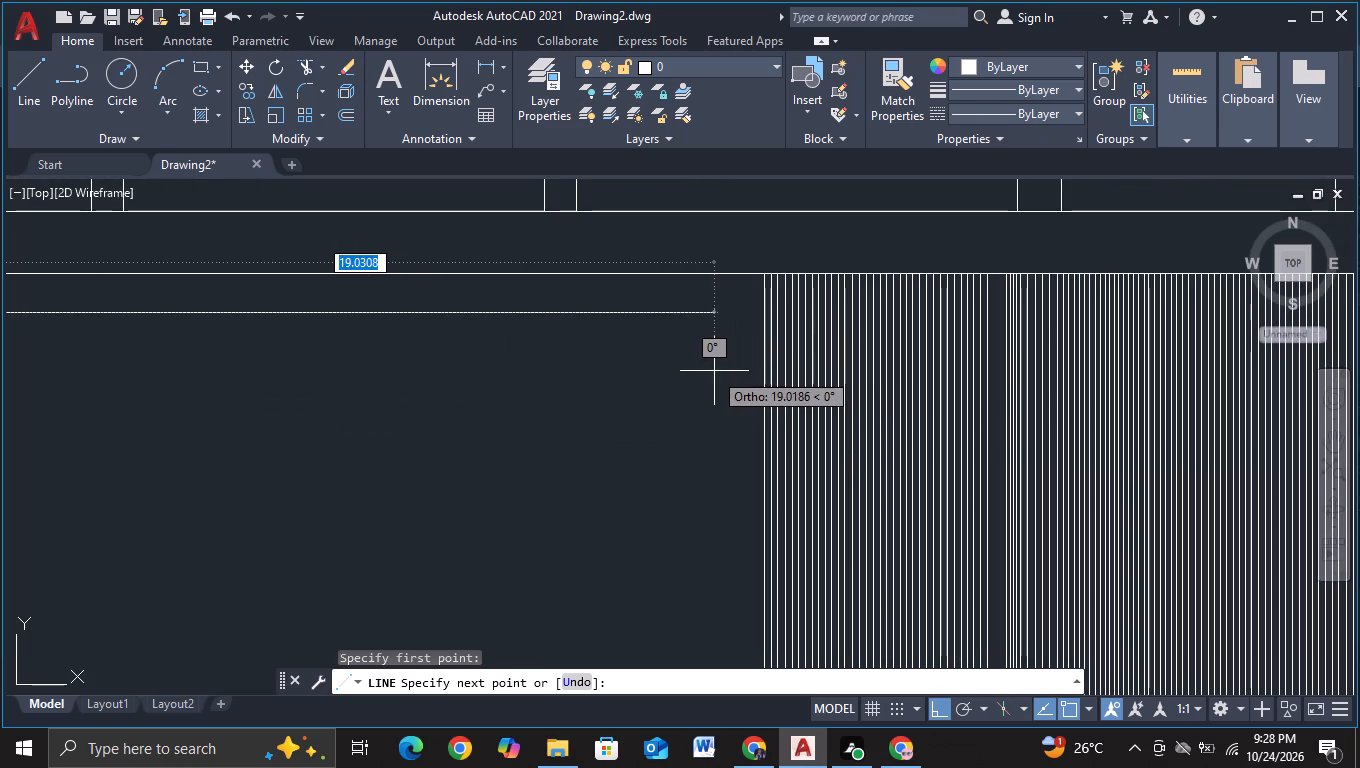
{"action": "left_click", "coordinate": [718, 311]}
{"action": "middle_click_drag", "start_coordinate": [726, 494], "coordinate": [717, 349]}
{"action": "middle_click_drag", "start_coordinate": [676, 533], "coordinate": [694, 271]}
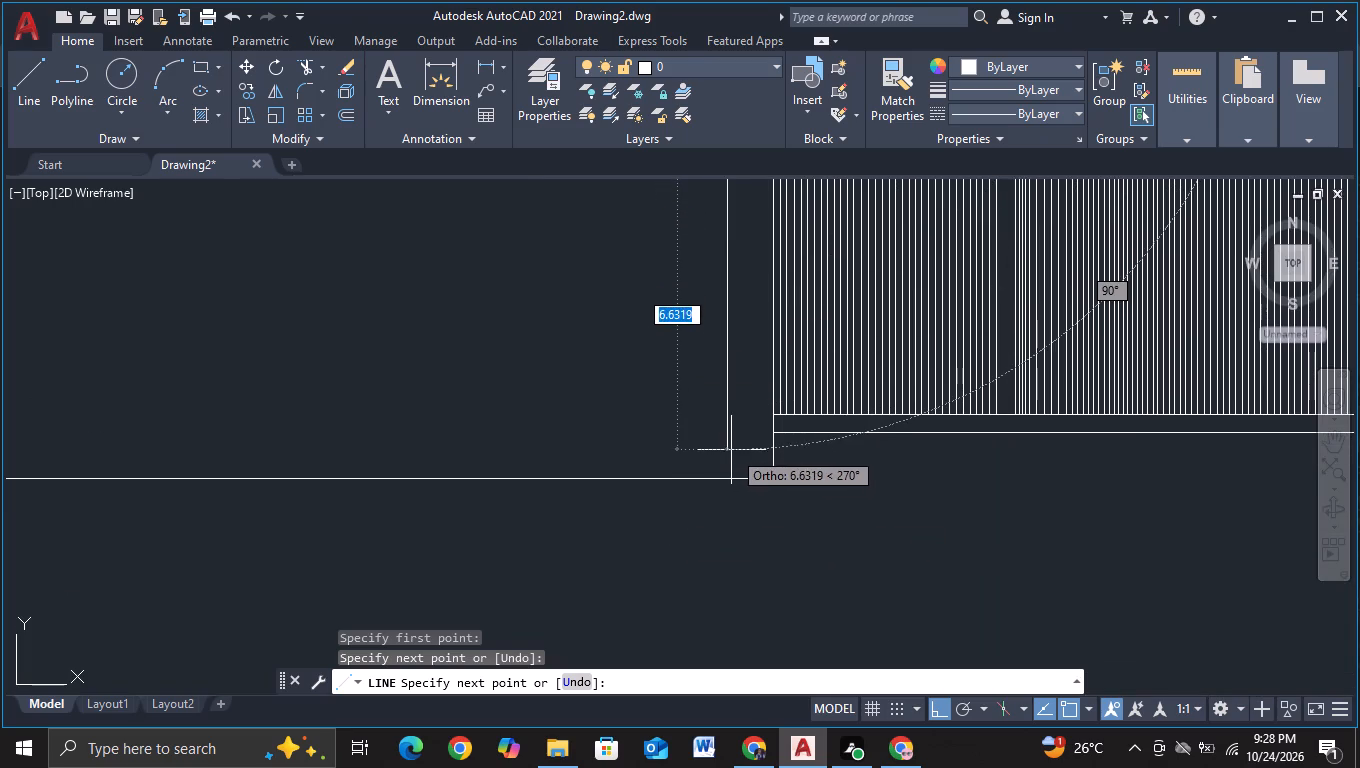
{"action": "left_click", "coordinate": [722, 444]}
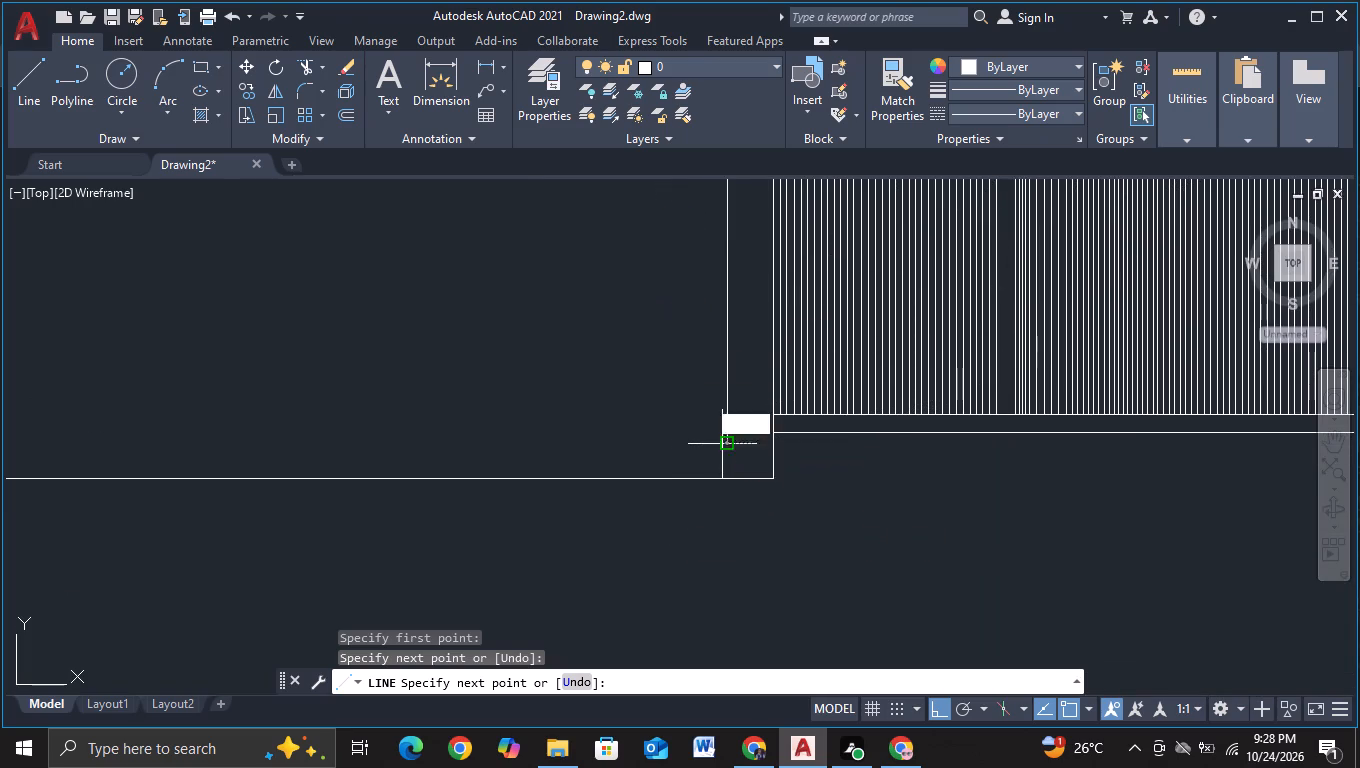
{"action": "middle_click_drag", "start_coordinate": [314, 430], "coordinate": [744, 449]}
{"action": "middle_click_drag", "start_coordinate": [386, 469], "coordinate": [618, 461]}
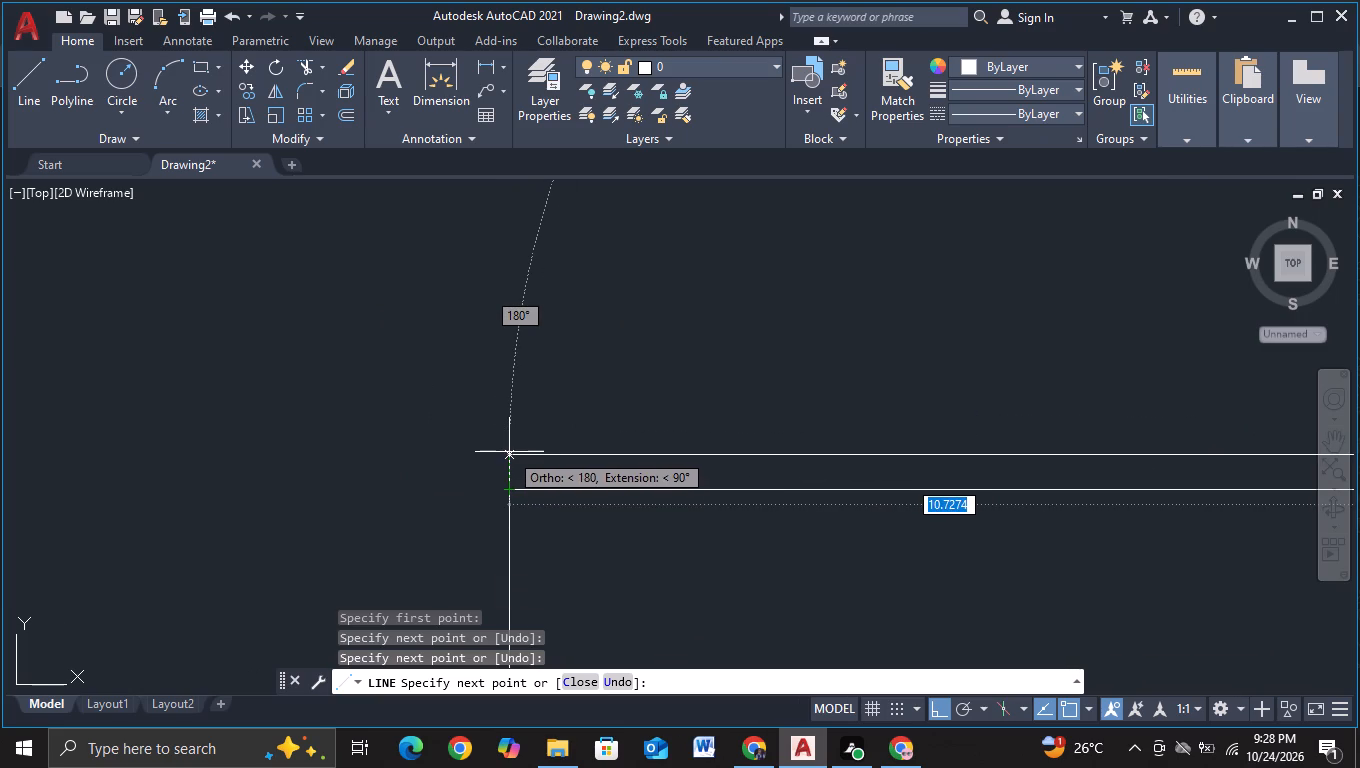
{"action": "left_click", "coordinate": [509, 454]}
{"action": "left_click", "coordinate": [504, 492]}
{"action": "key", "text": "Escape"}
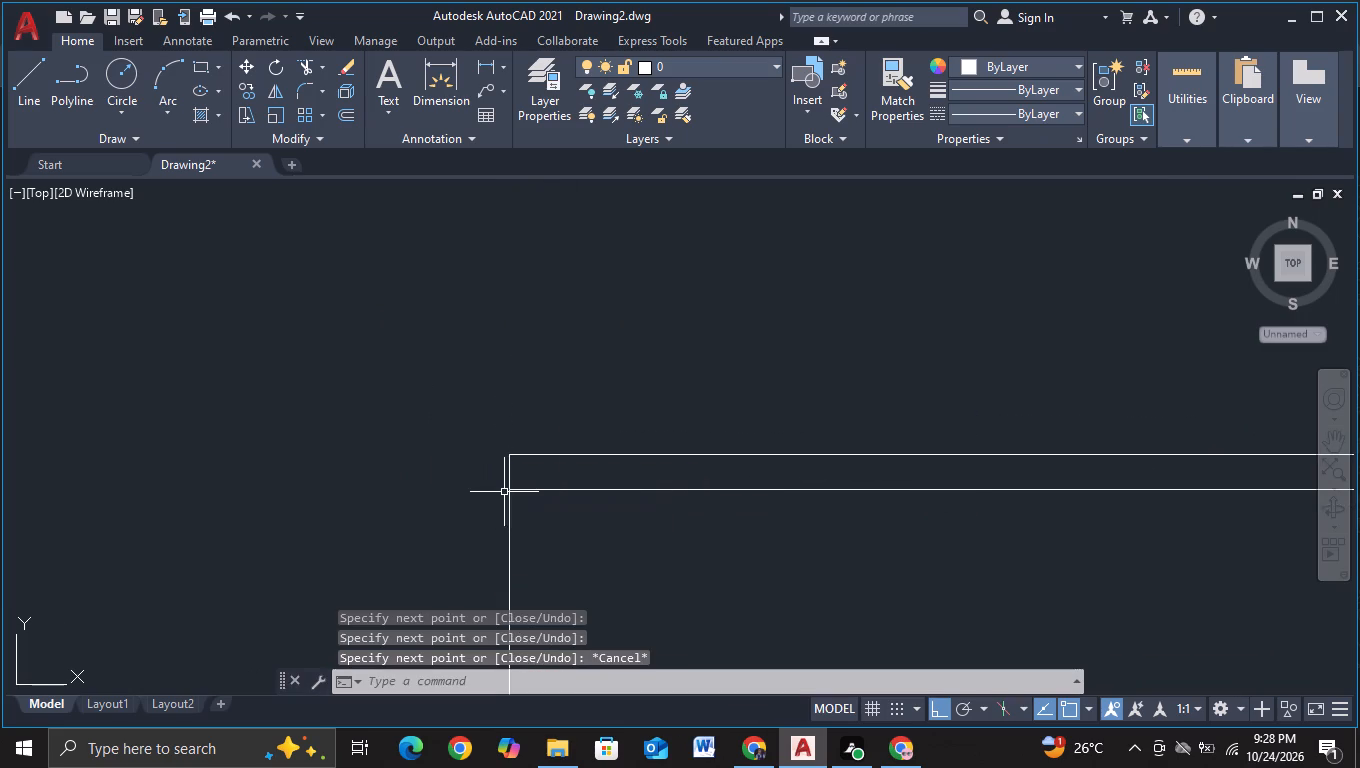
Draw inner lines from the inner outline's upper-left end about 9.5 units down and about 9.5 units right, past the notch's vertical edge.
{"action": "middle_click_drag", "start_coordinate": [418, 492], "coordinate": [435, 406]}
{"action": "left_click", "coordinate": [28, 108]}
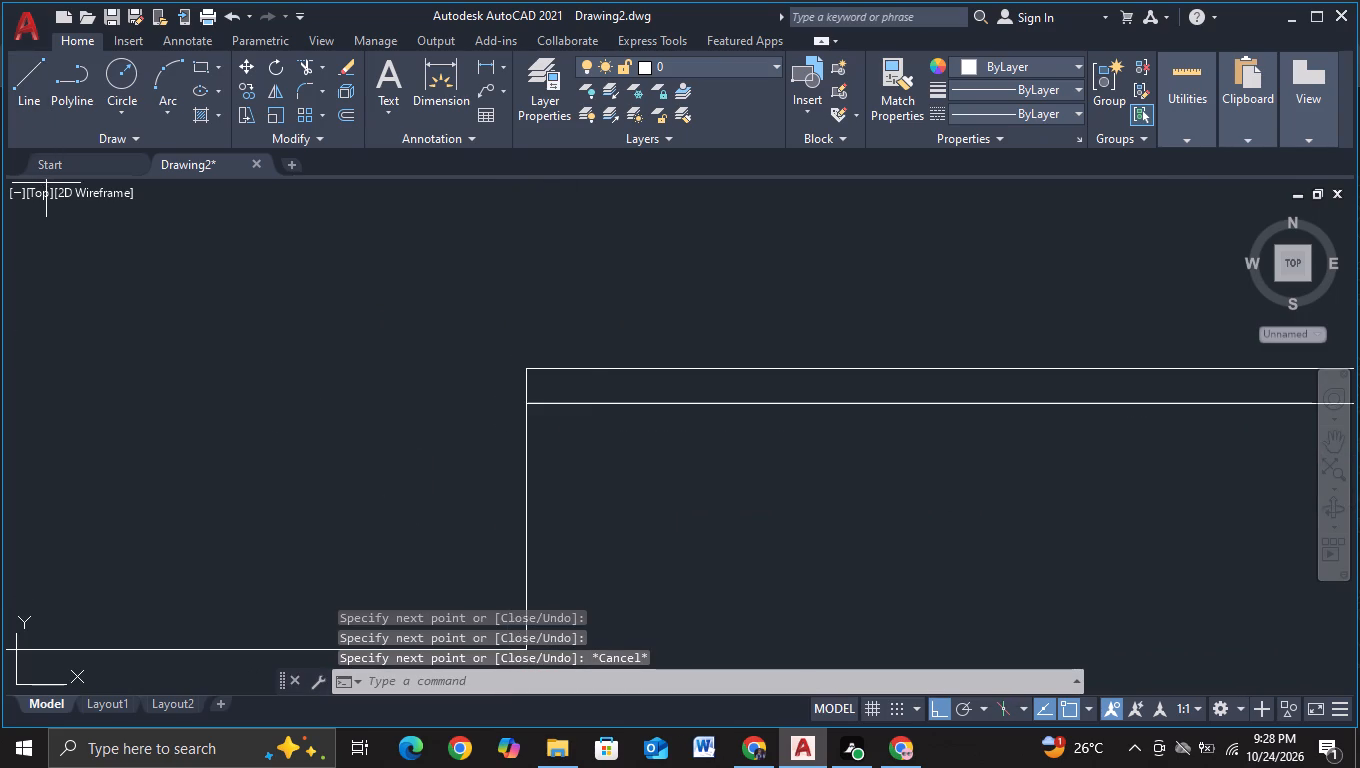
{"action": "scroll", "coordinate": [185, 411], "scroll_direction": "down", "scroll_amount": 2}
{"action": "middle_click_drag", "start_coordinate": [194, 450], "coordinate": [335, 413]}
{"action": "middle_click_drag", "start_coordinate": [278, 354], "coordinate": [281, 456]}
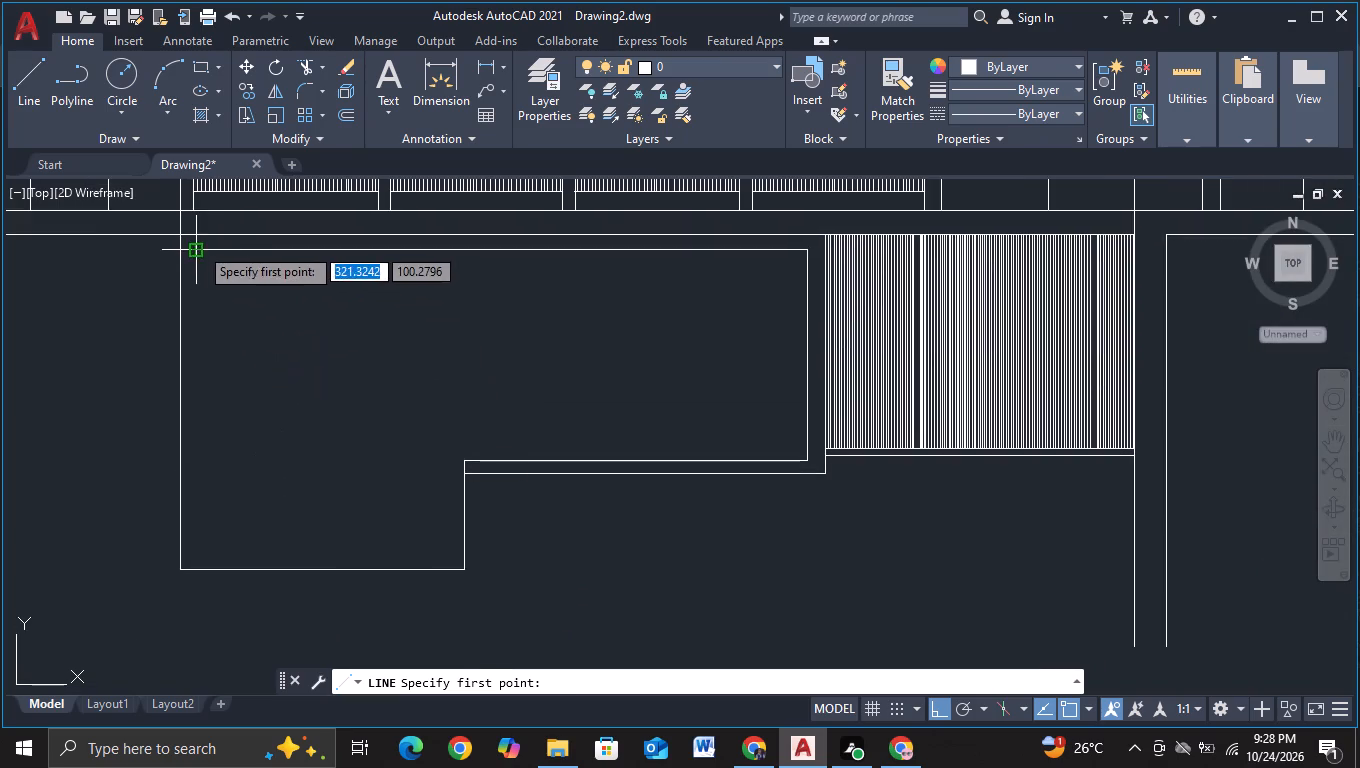
{"action": "left_click", "coordinate": [199, 246]}
{"action": "scroll", "coordinate": [204, 541], "scroll_direction": "up", "scroll_amount": 2}
{"action": "middle_click_drag", "start_coordinate": [204, 541], "coordinate": [189, 410]}
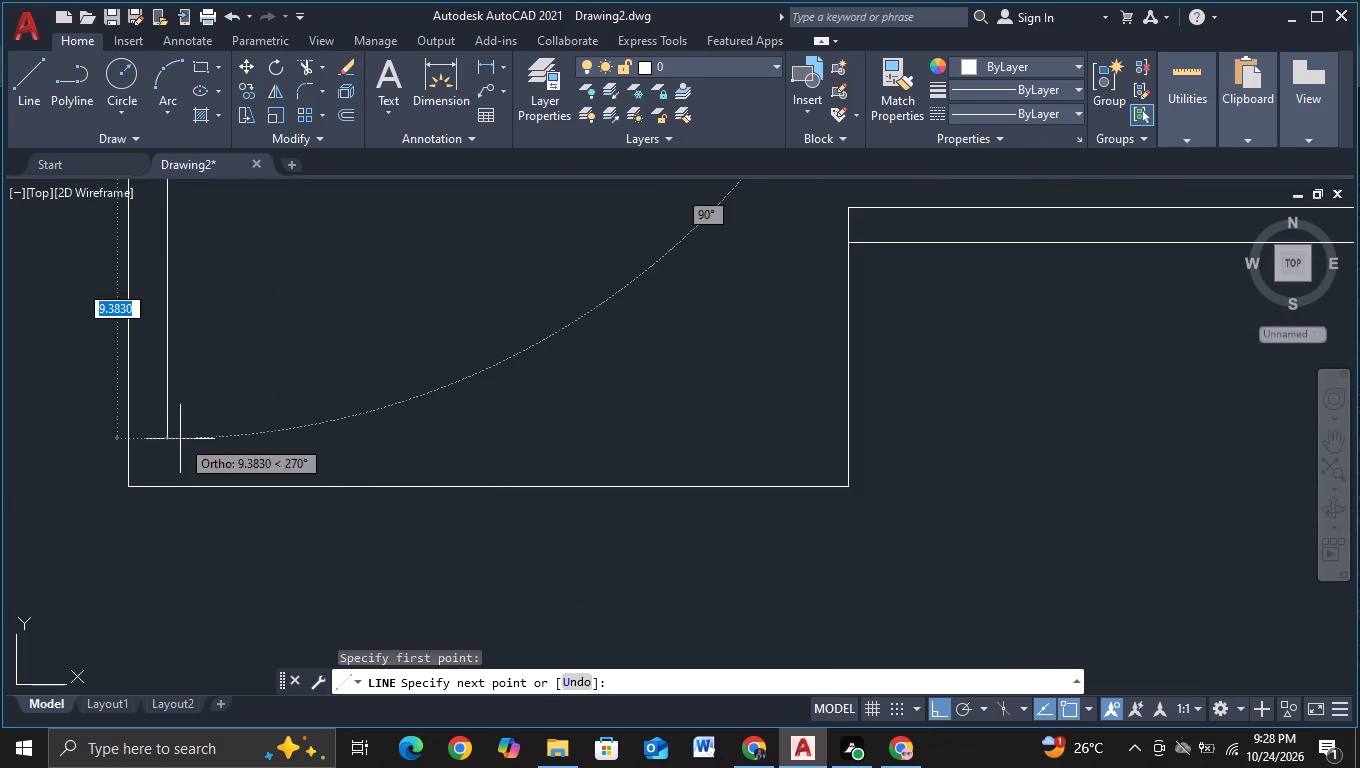
{"action": "left_click", "coordinate": [177, 448]}
{"action": "left_click", "coordinate": [929, 414]}
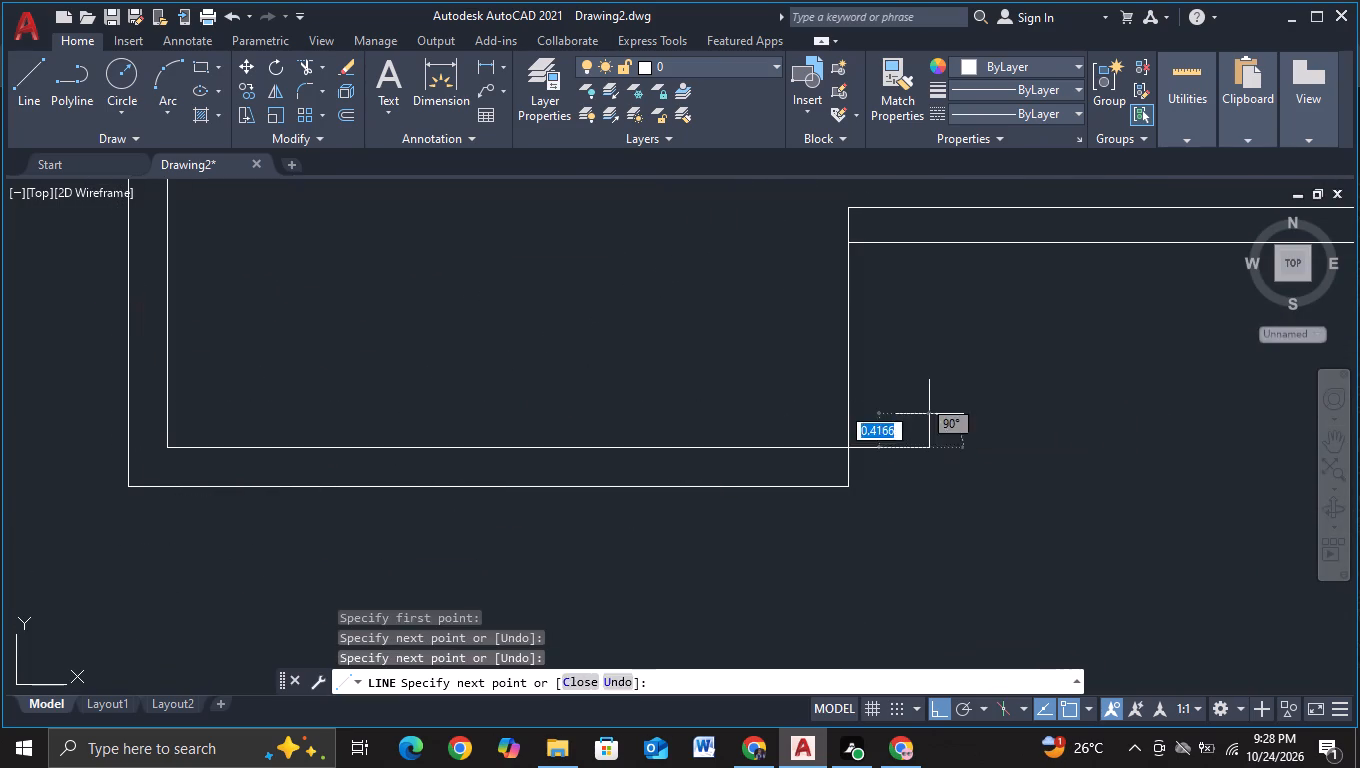
{"action": "key", "text": "Escape"}
Trim the part of the lower inner line that extends beyond the notch's vertical edge.
{"action": "left_click", "coordinate": [301, 57]}
{"action": "left_click_drag", "start_coordinate": [872, 401], "coordinate": [881, 497]}
{"action": "scroll", "coordinate": [881, 498], "scroll_direction": "down", "scroll_amount": 2}
{"action": "middle_click_drag", "start_coordinate": [938, 526], "coordinate": [667, 555]}
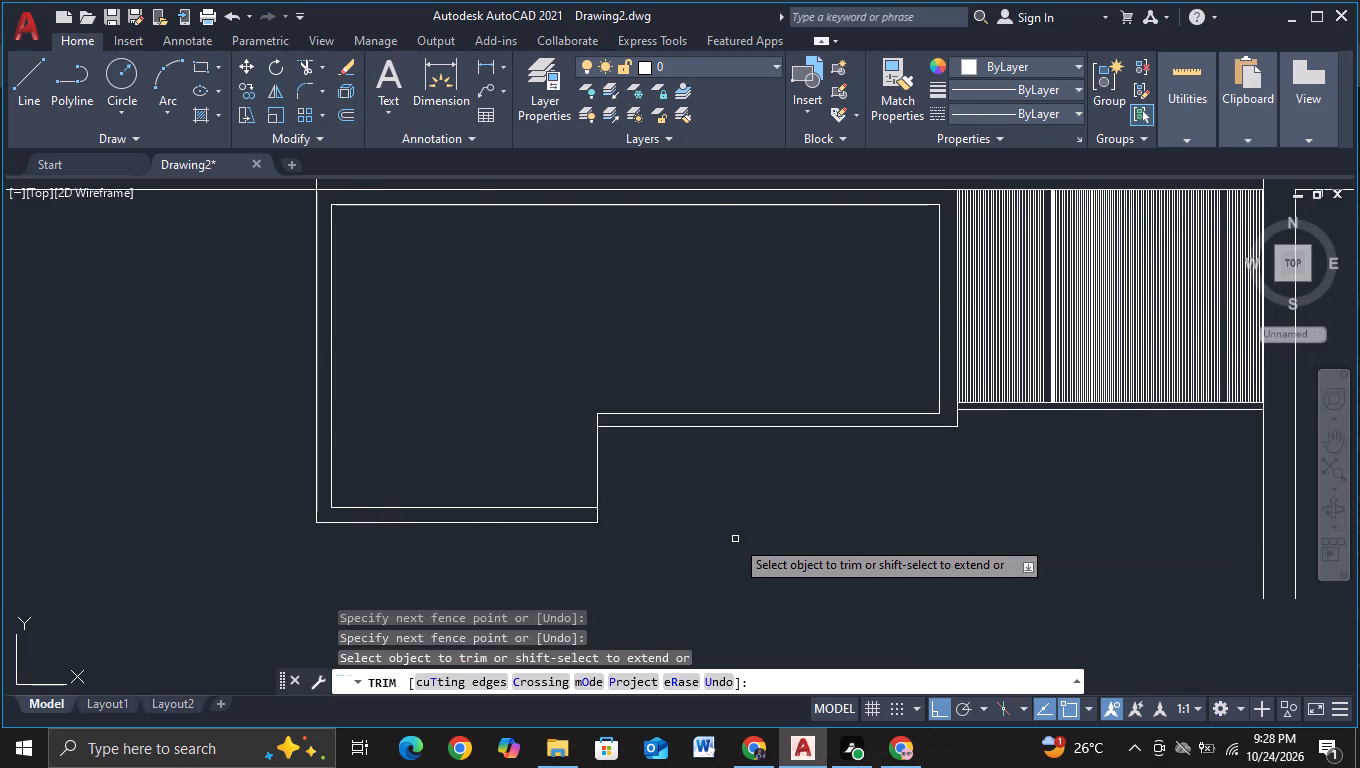
{"action": "scroll", "coordinate": [735, 539], "scroll_direction": "down", "scroll_amount": 1}
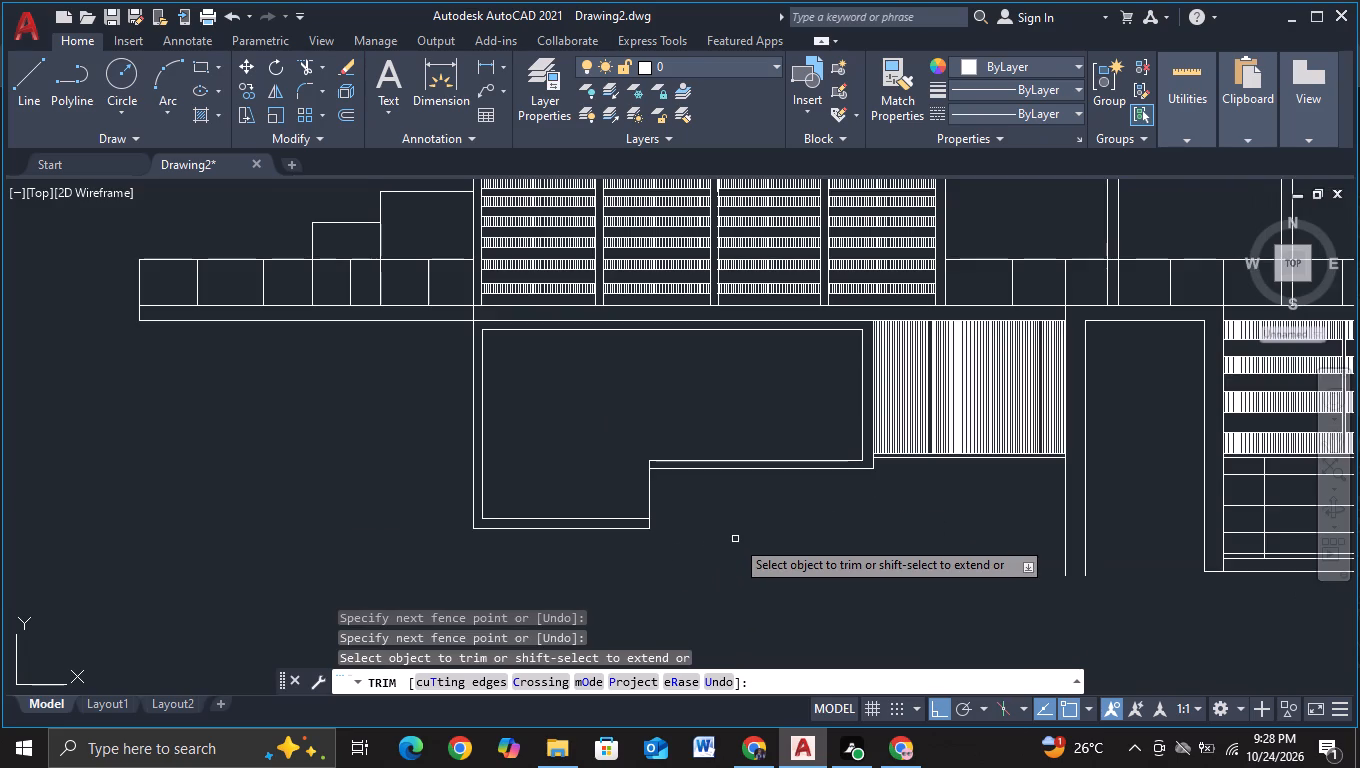
{"action": "key", "text": "Escape"}
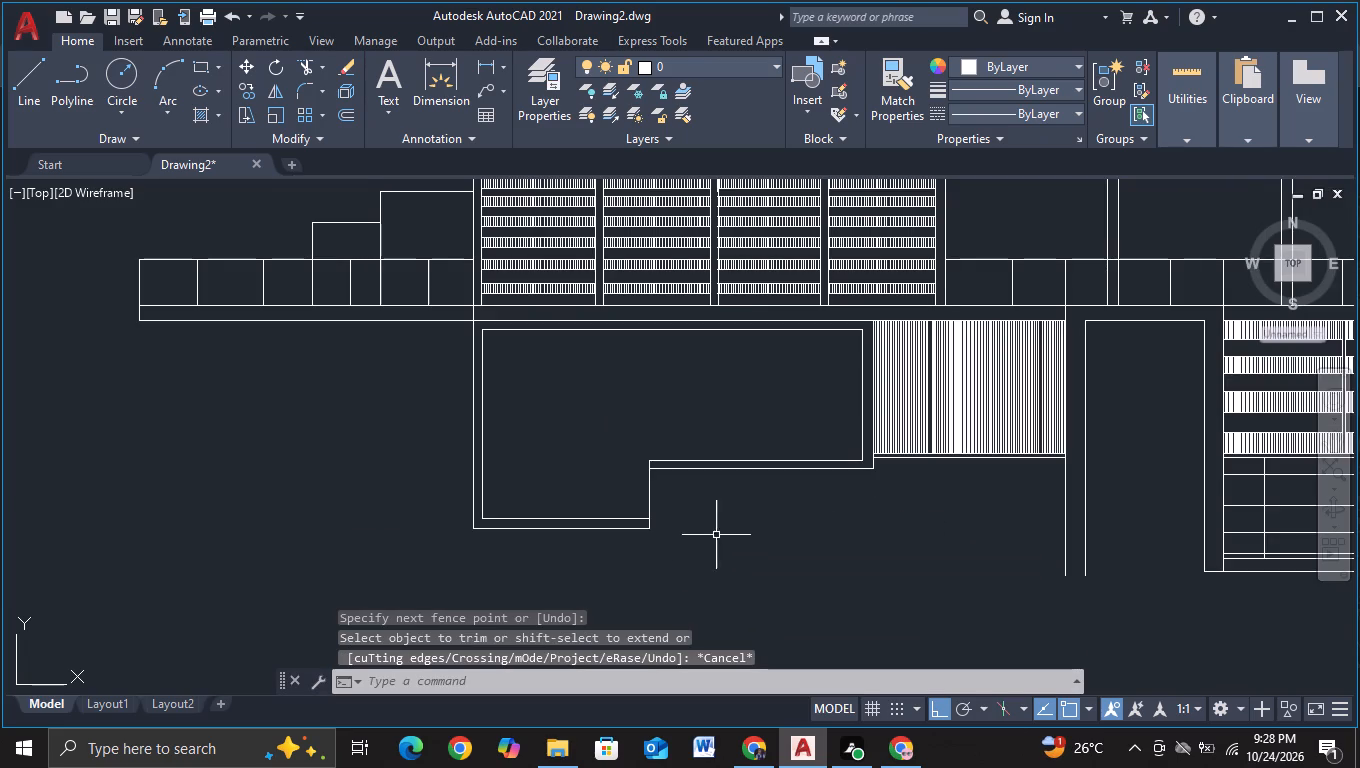
Draw a rectangular panel about 7.1 by 7.6 units inside the deeper left part of the stepped inner outline.
{"action": "left_click", "coordinate": [16, 81]}
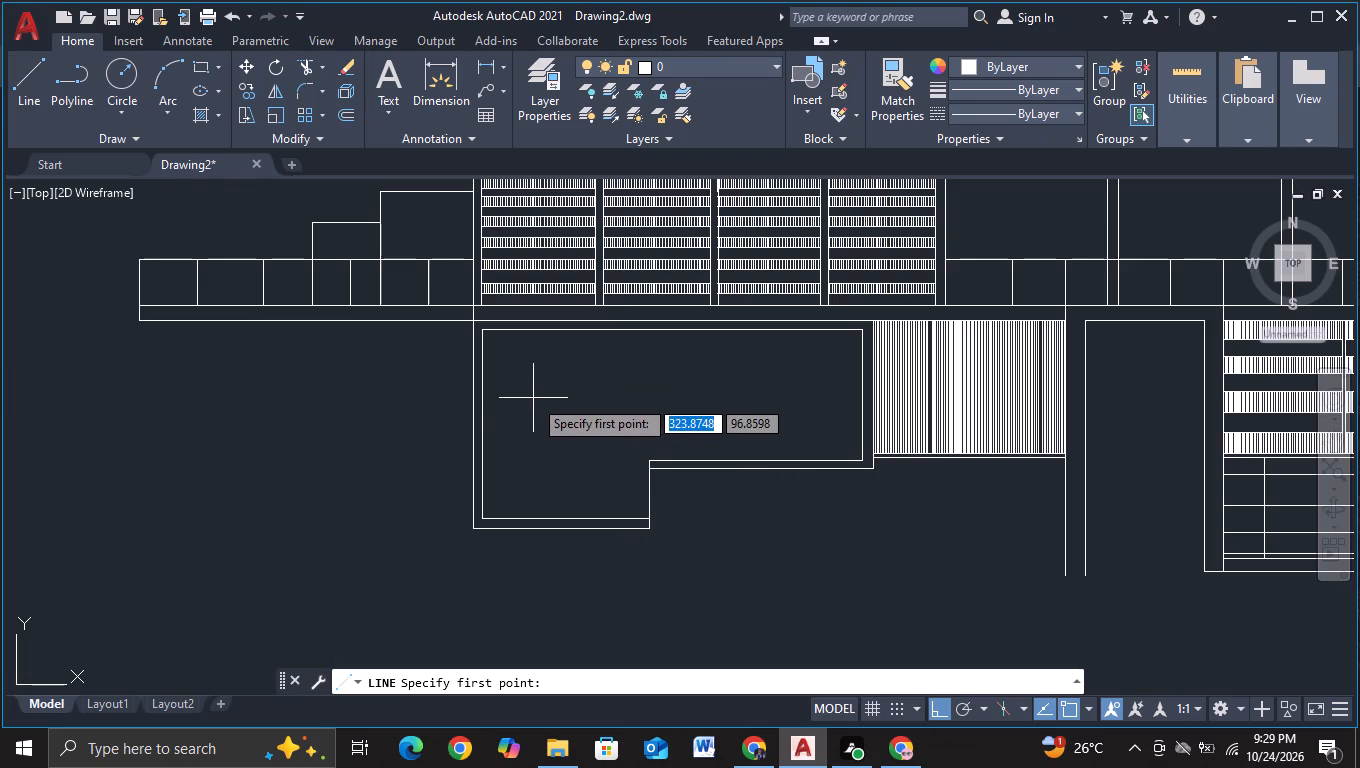
{"action": "left_click", "coordinate": [500, 347]}
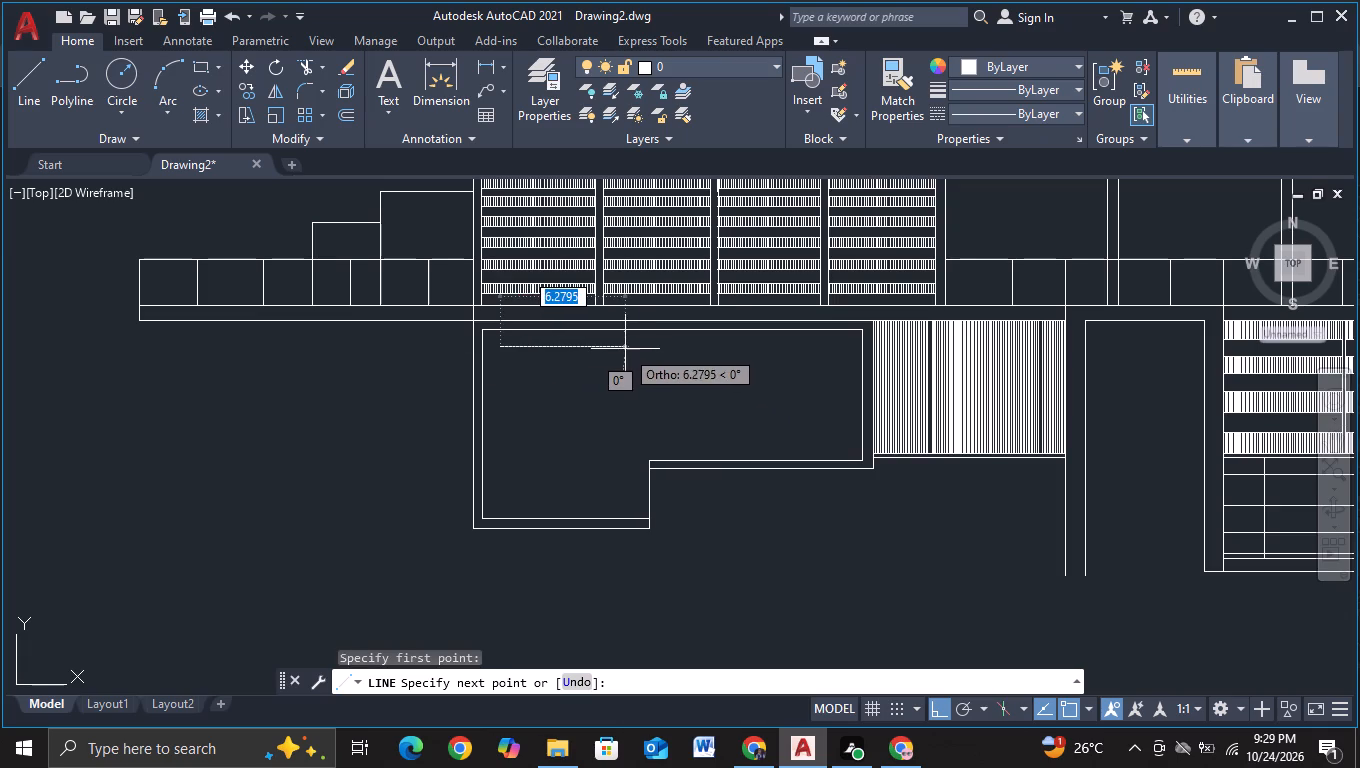
{"action": "left_click", "coordinate": [625, 349]}
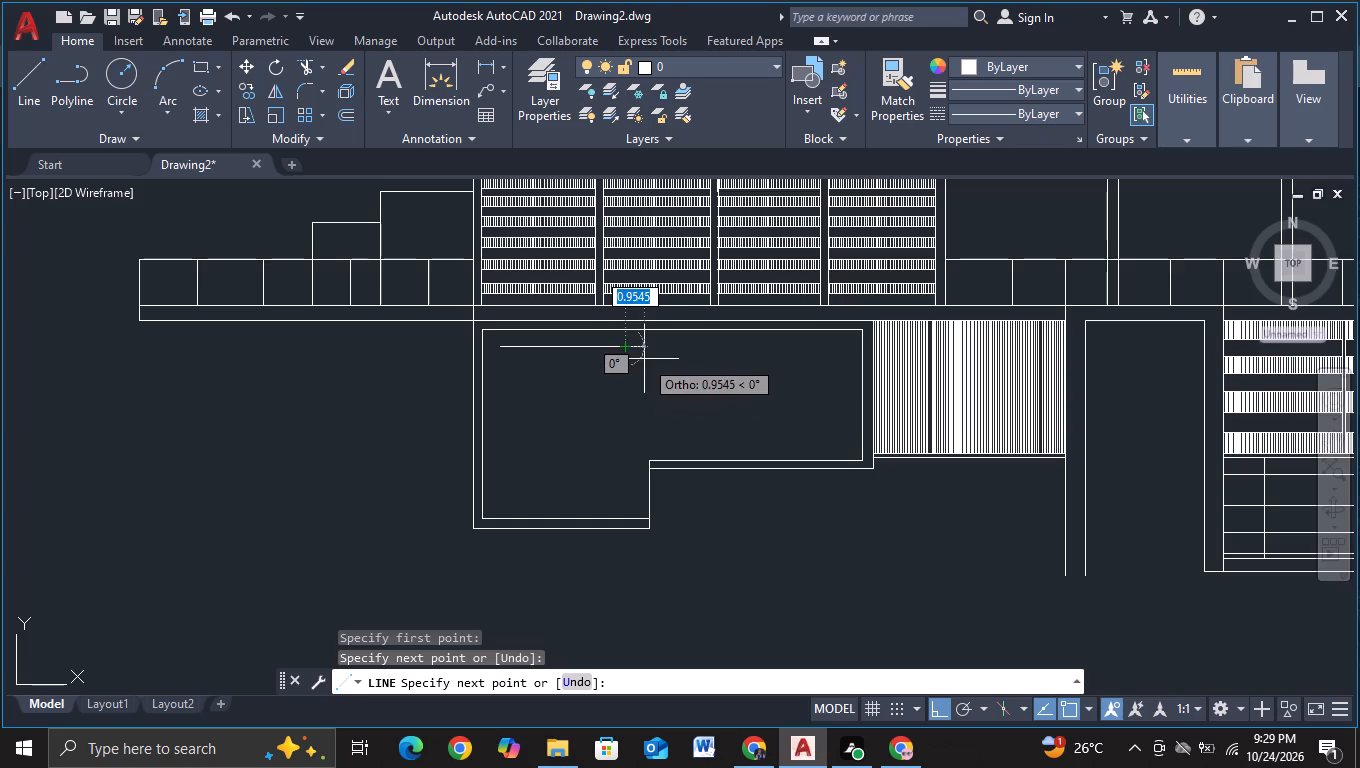
{"action": "scroll", "coordinate": [644, 359], "scroll_direction": "up", "scroll_amount": 2}
{"action": "left_click", "coordinate": [609, 336]}
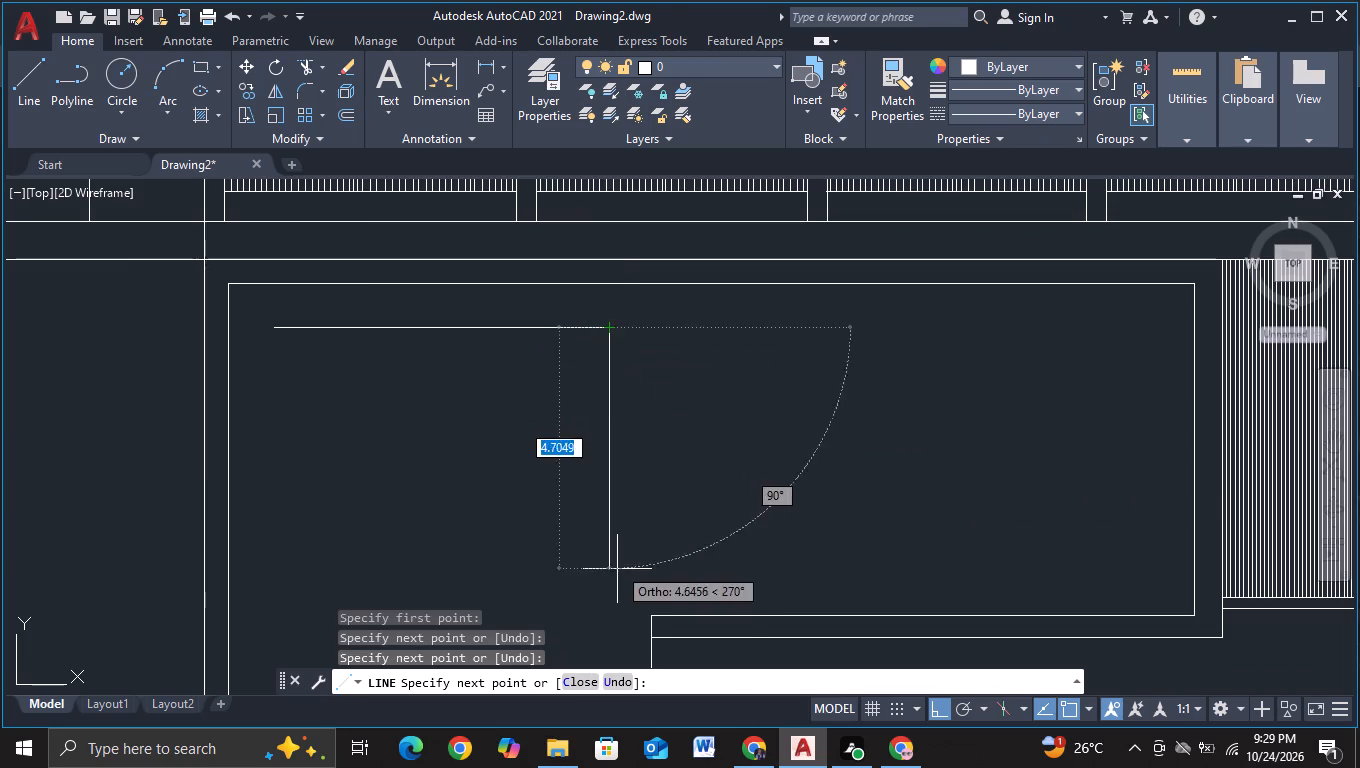
{"action": "middle_click_drag", "start_coordinate": [617, 600], "coordinate": [610, 396]}
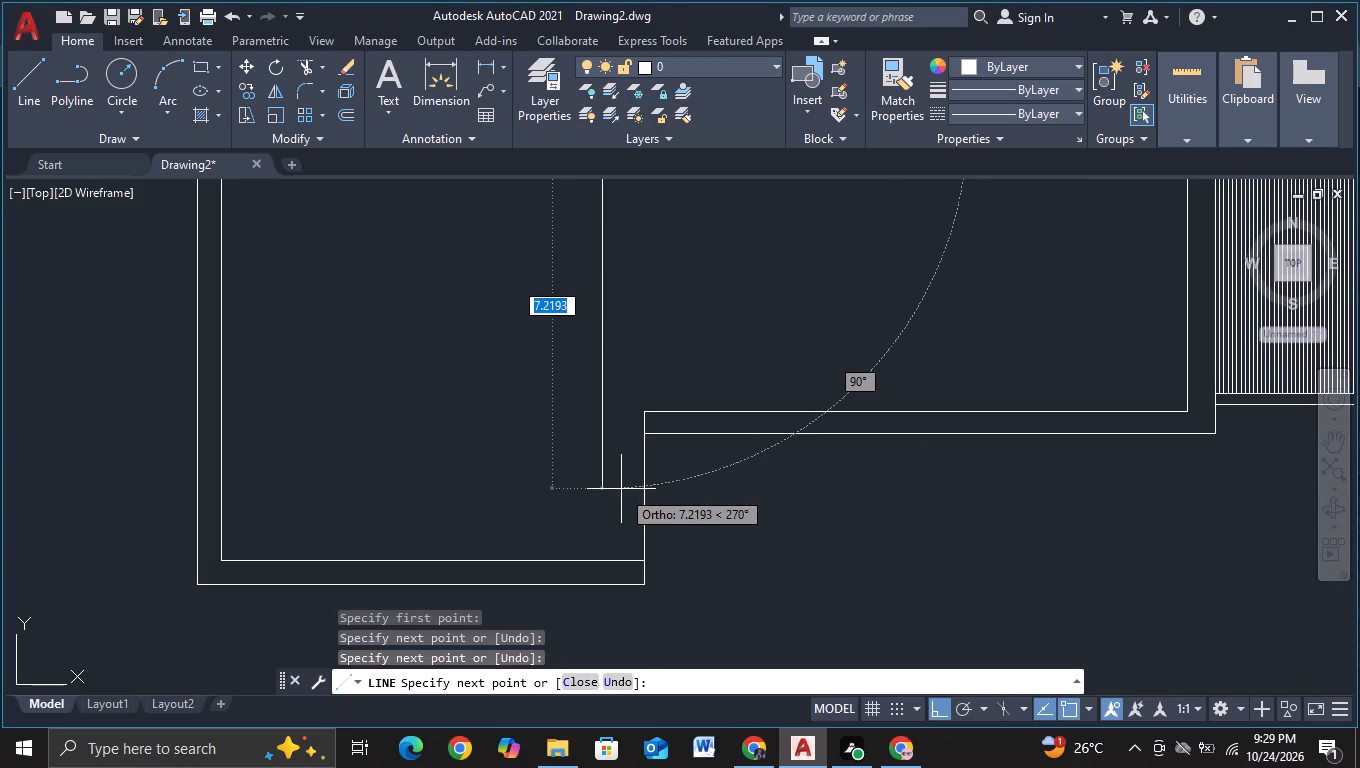
{"action": "left_click", "coordinate": [604, 508]}
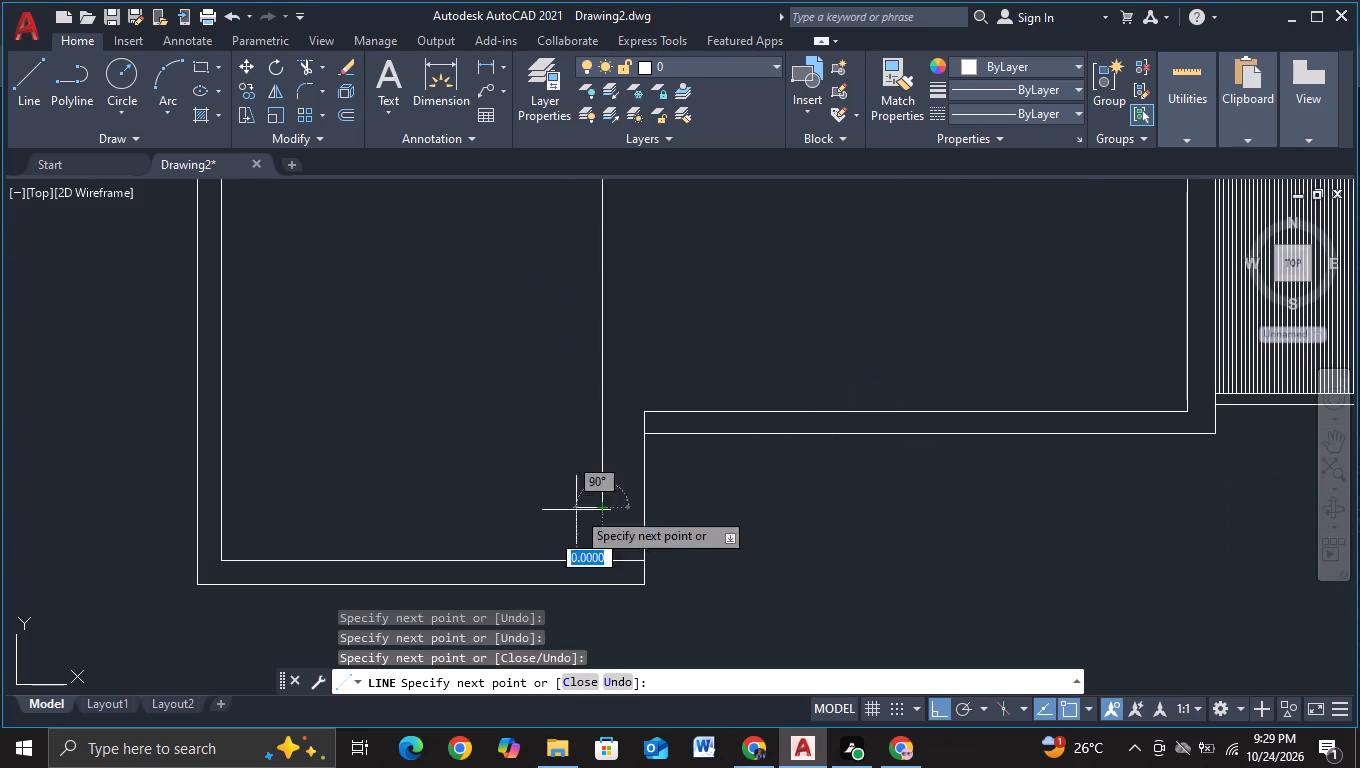
{"action": "left_click", "coordinate": [245, 501]}
{"action": "middle_click_drag", "start_coordinate": [268, 411], "coordinate": [269, 588]}
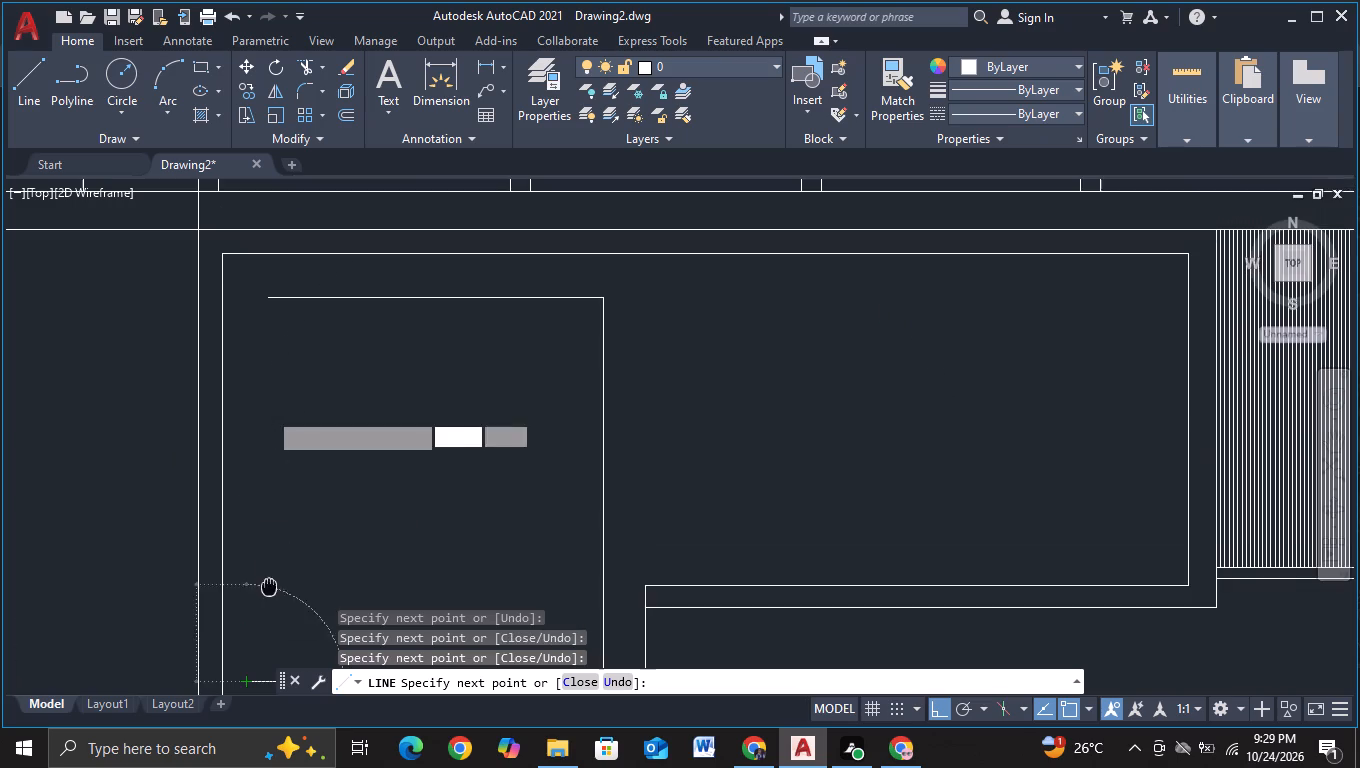
{"action": "left_click", "coordinate": [248, 302]}
{"action": "left_click", "coordinate": [268, 303]}
{"action": "key", "text": "Escape"}
{"action": "scroll", "coordinate": [380, 462], "scroll_direction": "down", "scroll_amount": 2}
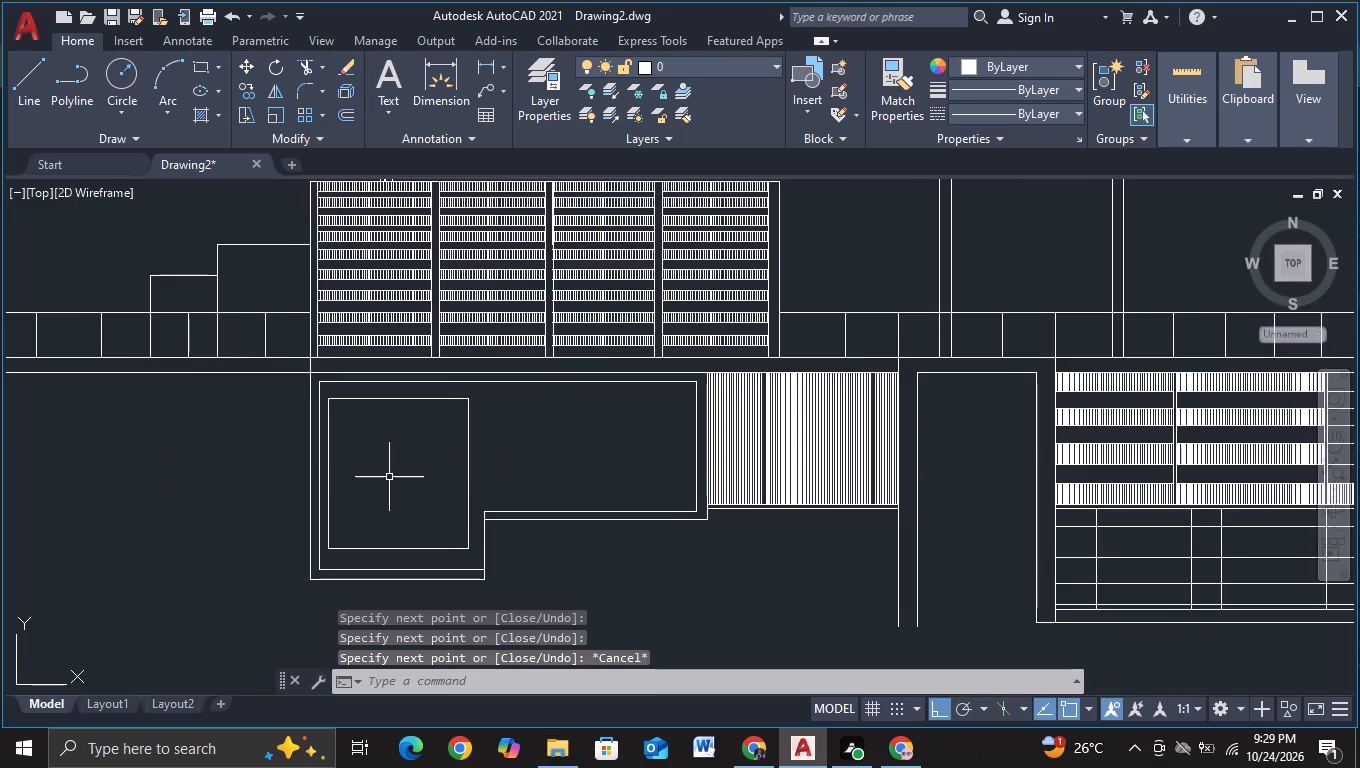
{"action": "middle_click_drag", "start_coordinate": [389, 478], "coordinate": [388, 448]}
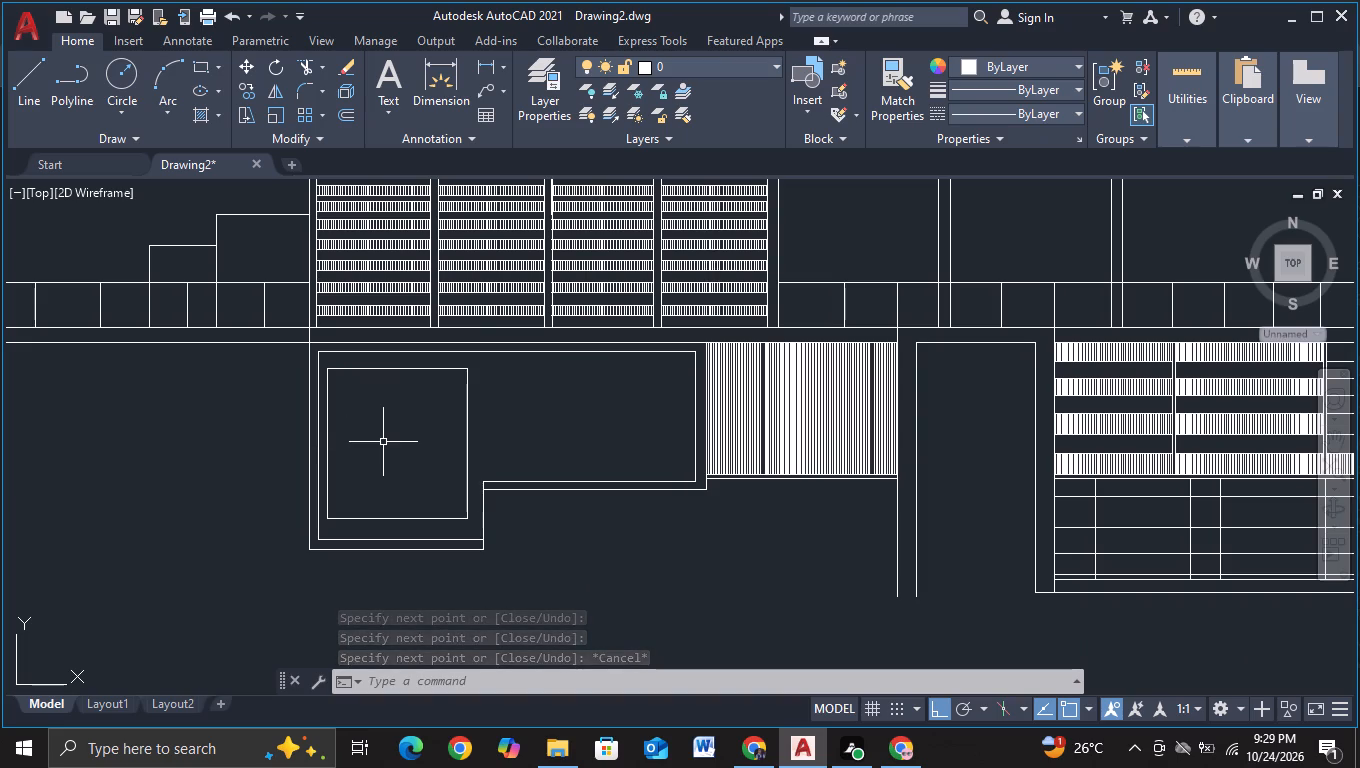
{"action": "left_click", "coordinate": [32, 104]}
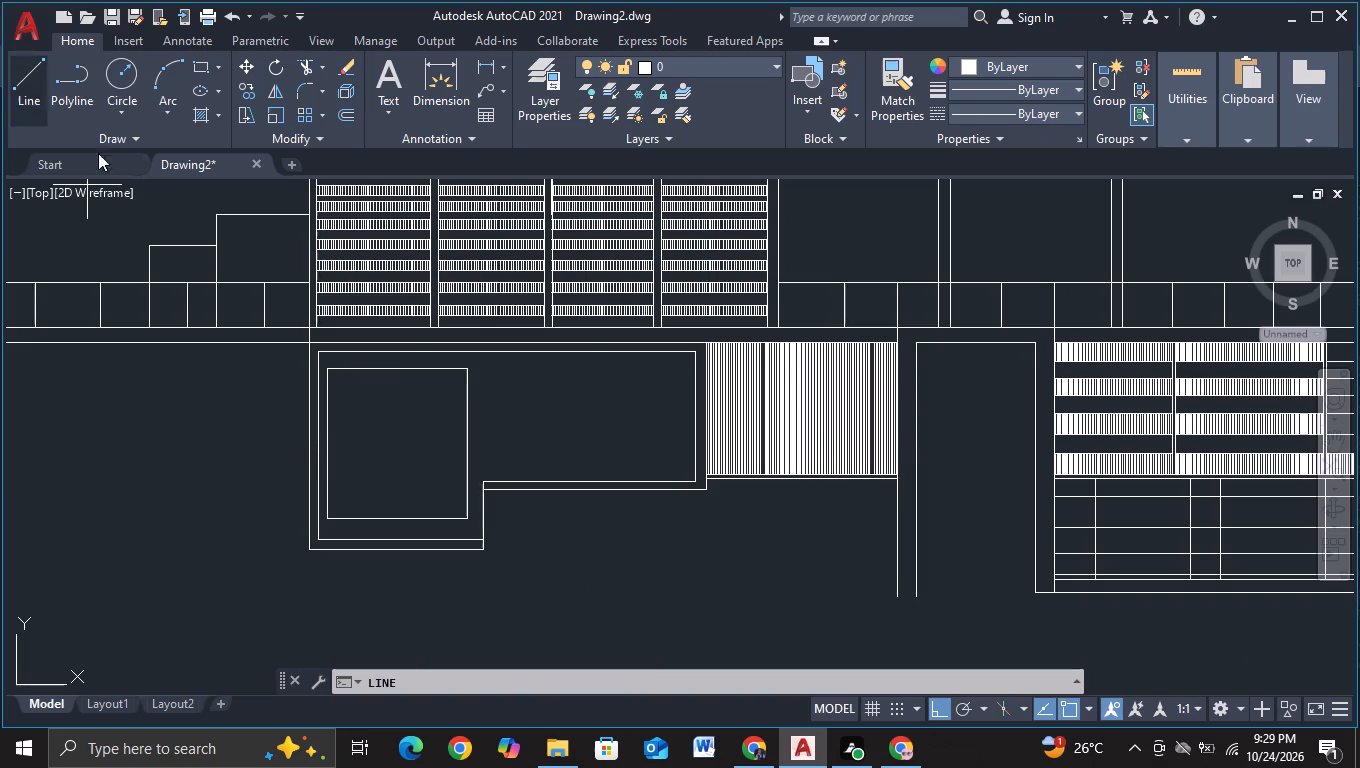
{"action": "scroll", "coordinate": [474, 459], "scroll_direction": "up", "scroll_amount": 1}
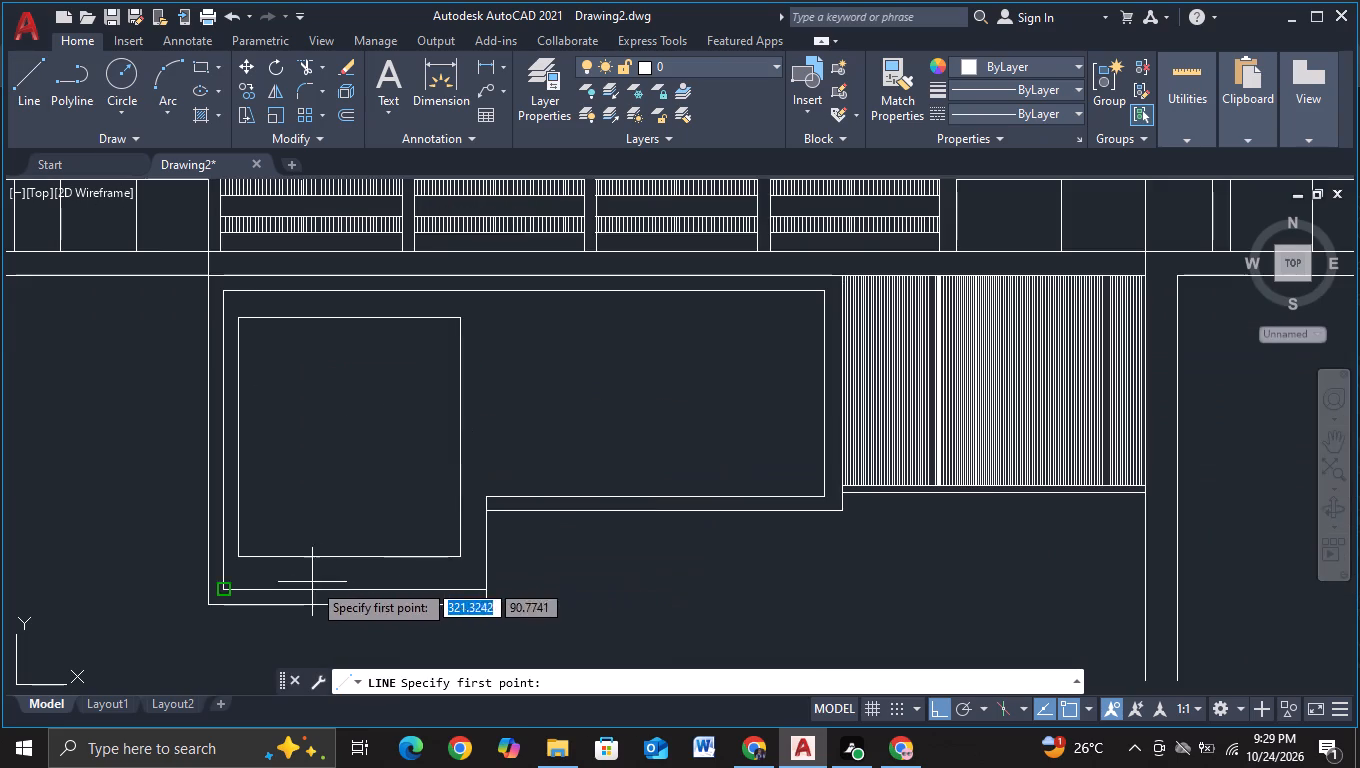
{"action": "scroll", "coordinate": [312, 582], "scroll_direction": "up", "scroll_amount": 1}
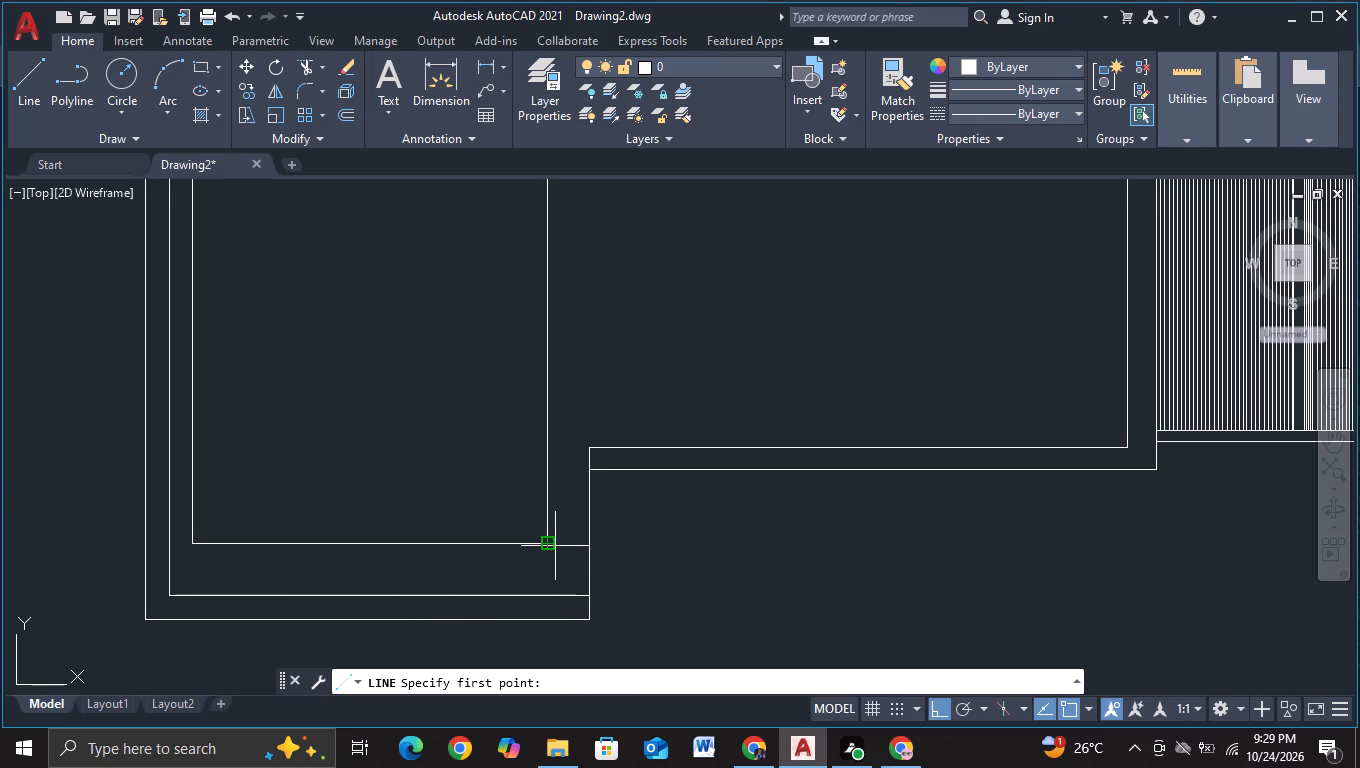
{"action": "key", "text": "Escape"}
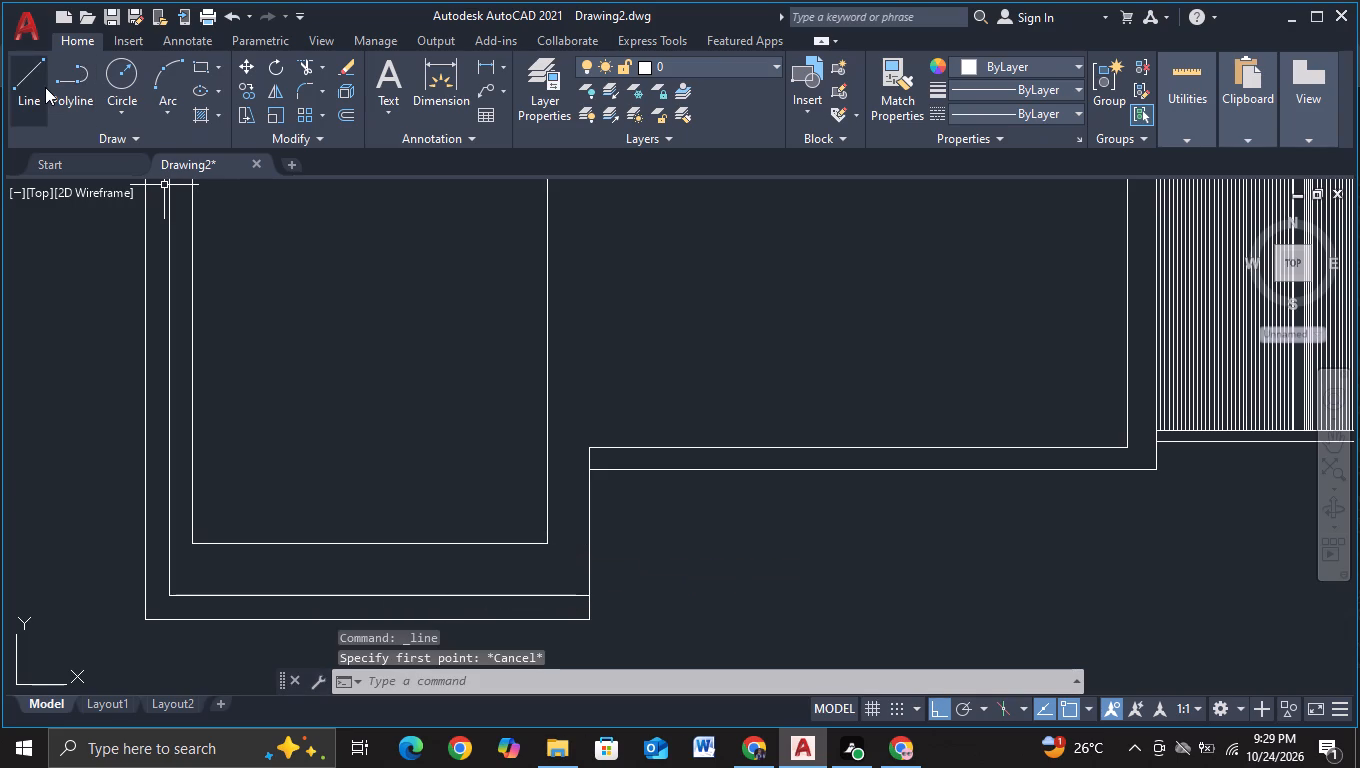
Draw a vertical line about 1.3 units down from just beside the panel's lower-right corner, crossing the inner bottom line.
{"action": "left_click", "coordinate": [23, 79]}
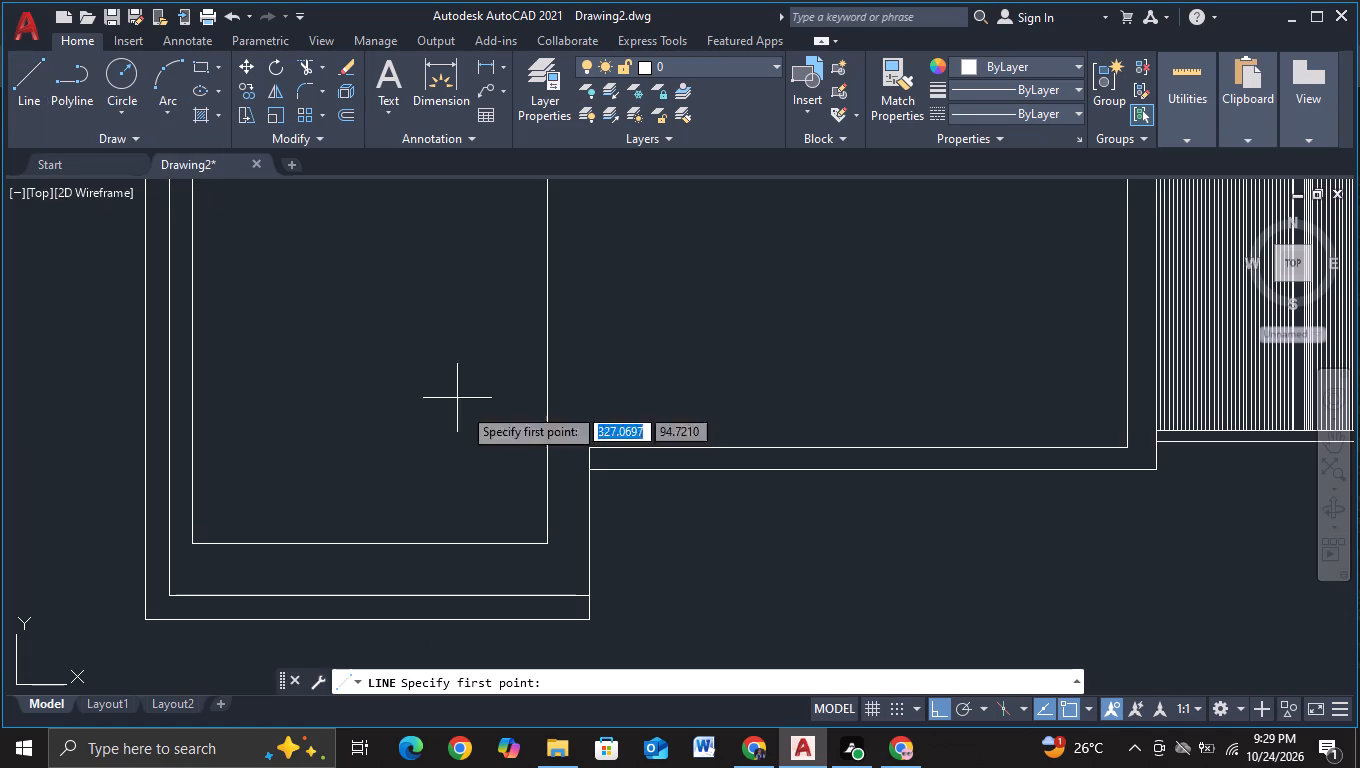
{"action": "left_click", "coordinate": [560, 550]}
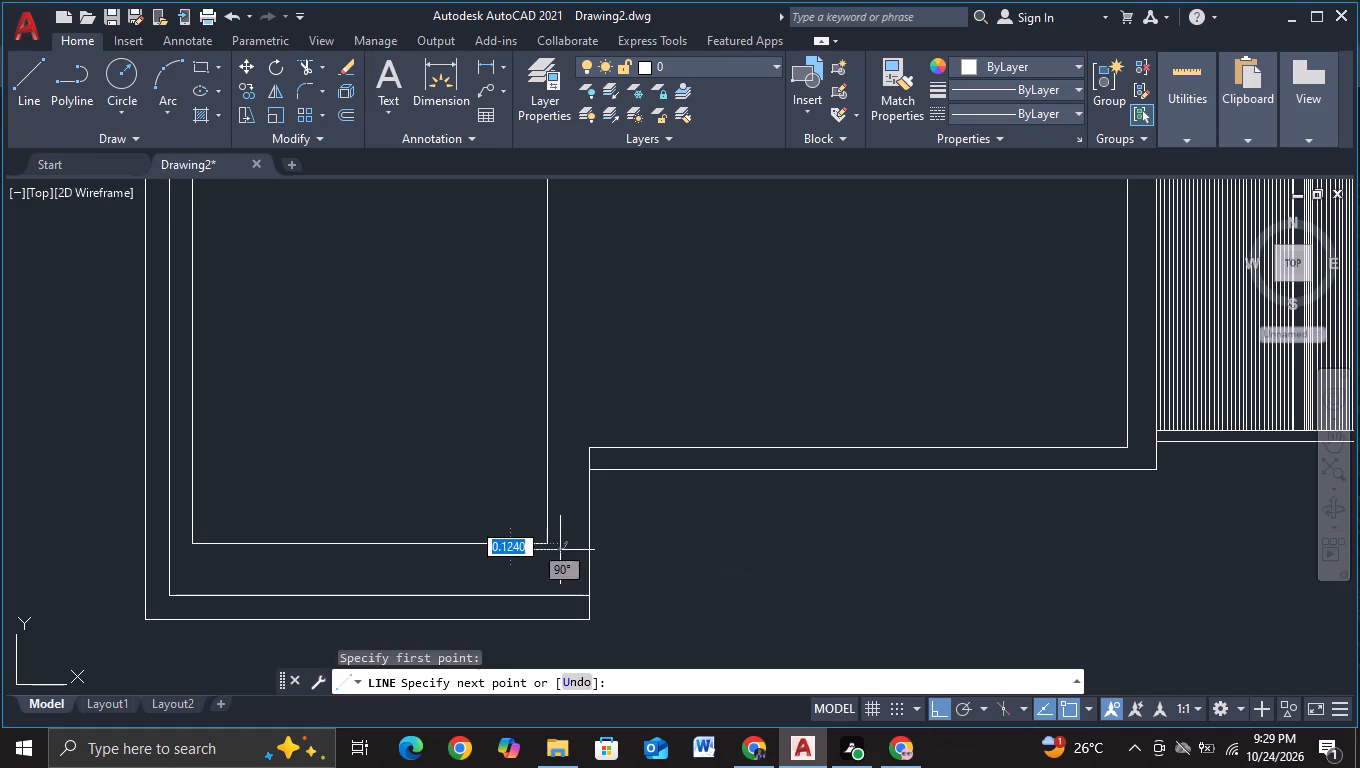
{"action": "middle_click_drag", "start_coordinate": [562, 594], "coordinate": [566, 476]}
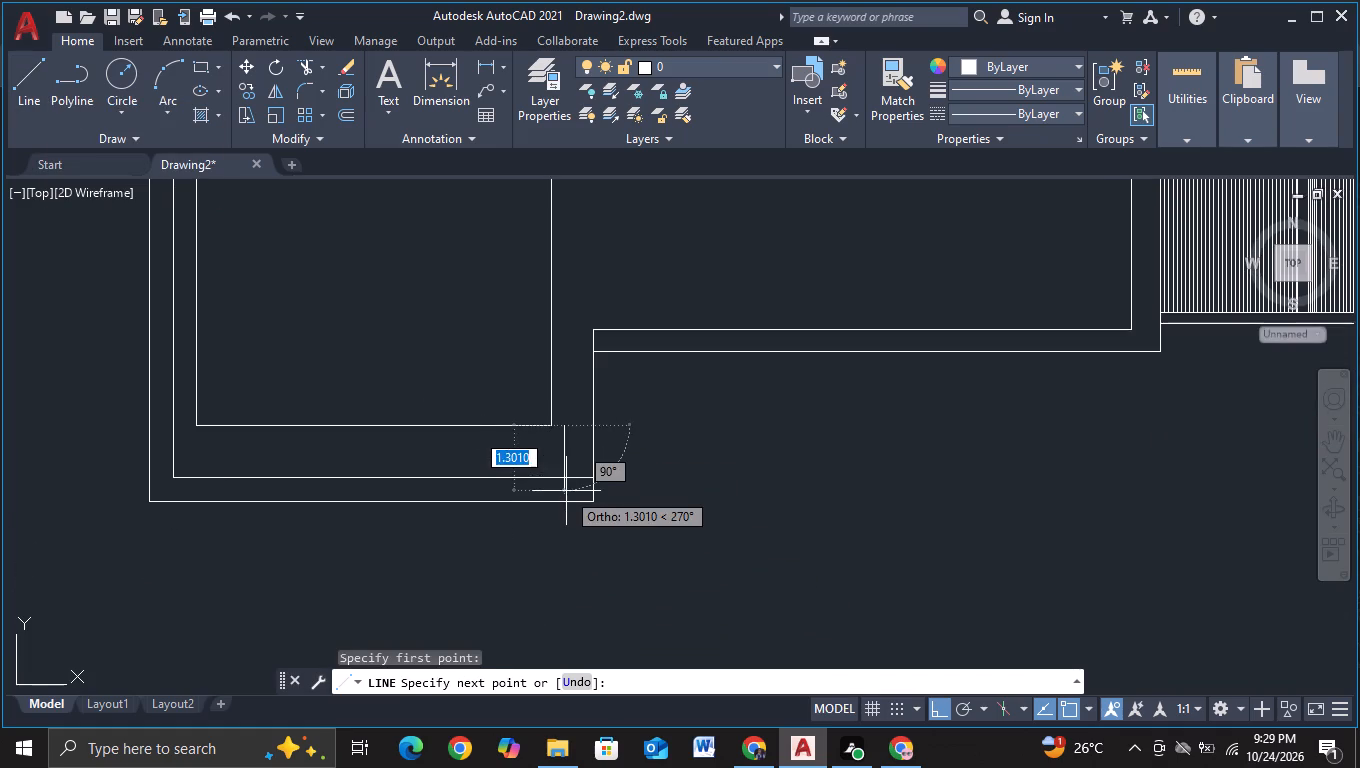
{"action": "scroll", "coordinate": [565, 491], "scroll_direction": "up", "scroll_amount": 2}
{"action": "left_click", "coordinate": [565, 491]}
{"action": "key", "text": "Escape"}
Trim the end of the short vertical line that extends below the inner bottom line.
{"action": "left_click", "coordinate": [296, 64]}
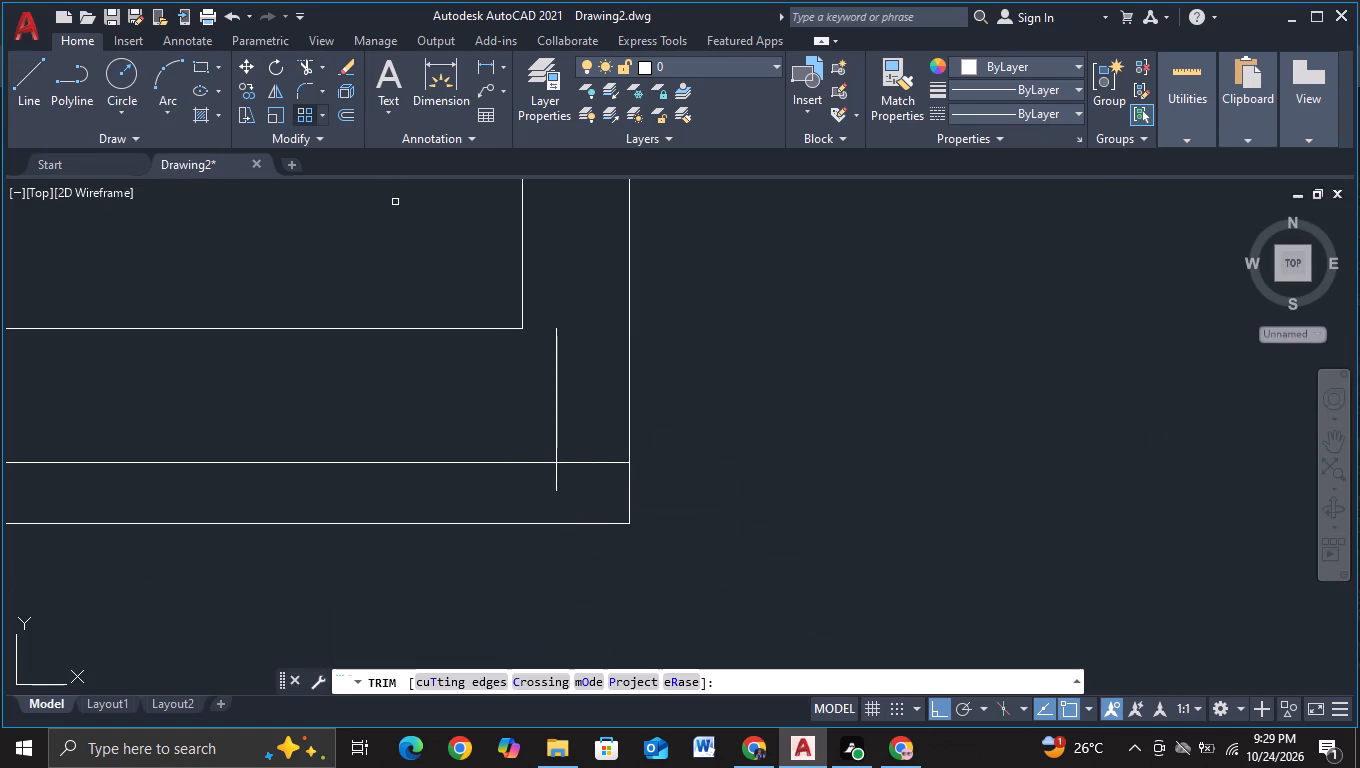
{"action": "left_click", "coordinate": [564, 485]}
{"action": "left_click", "coordinate": [538, 482]}
{"action": "key", "text": "Escape"}
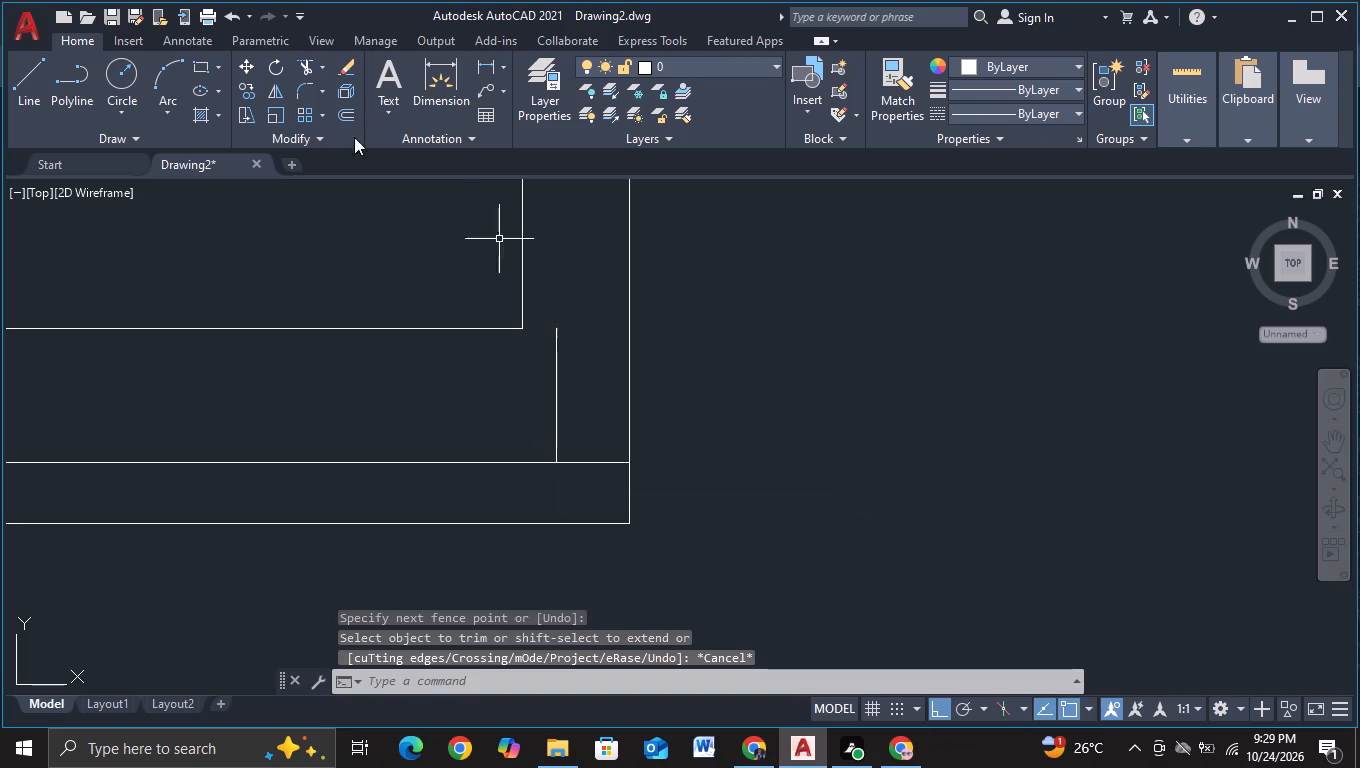
From the short line's upper end, draw lines about 7.6 units up, about 11 units right, and down past the step's inner lower edge.
{"action": "left_click", "coordinate": [31, 91]}
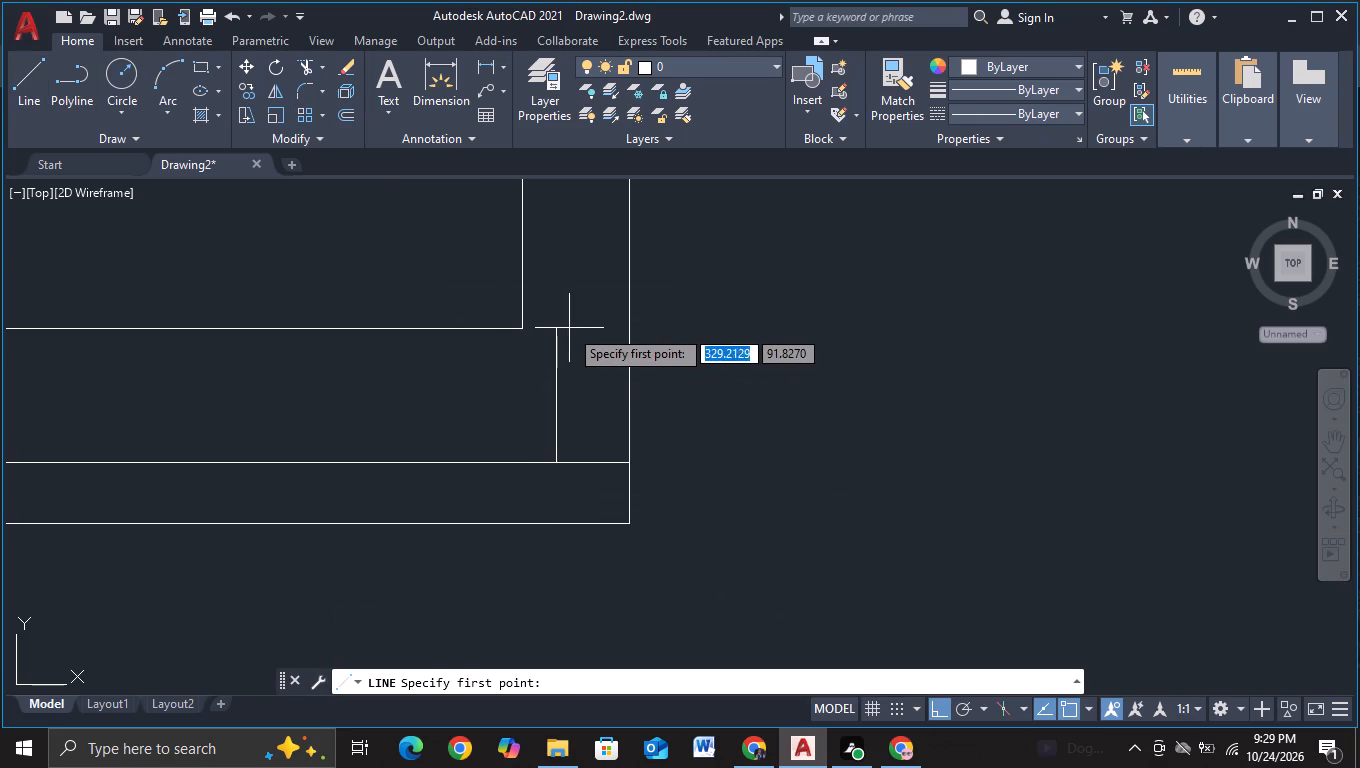
{"action": "left_click", "coordinate": [560, 329]}
{"action": "scroll", "coordinate": [559, 240], "scroll_direction": "down", "scroll_amount": 2}
{"action": "middle_click_drag", "start_coordinate": [559, 247], "coordinate": [539, 472]}
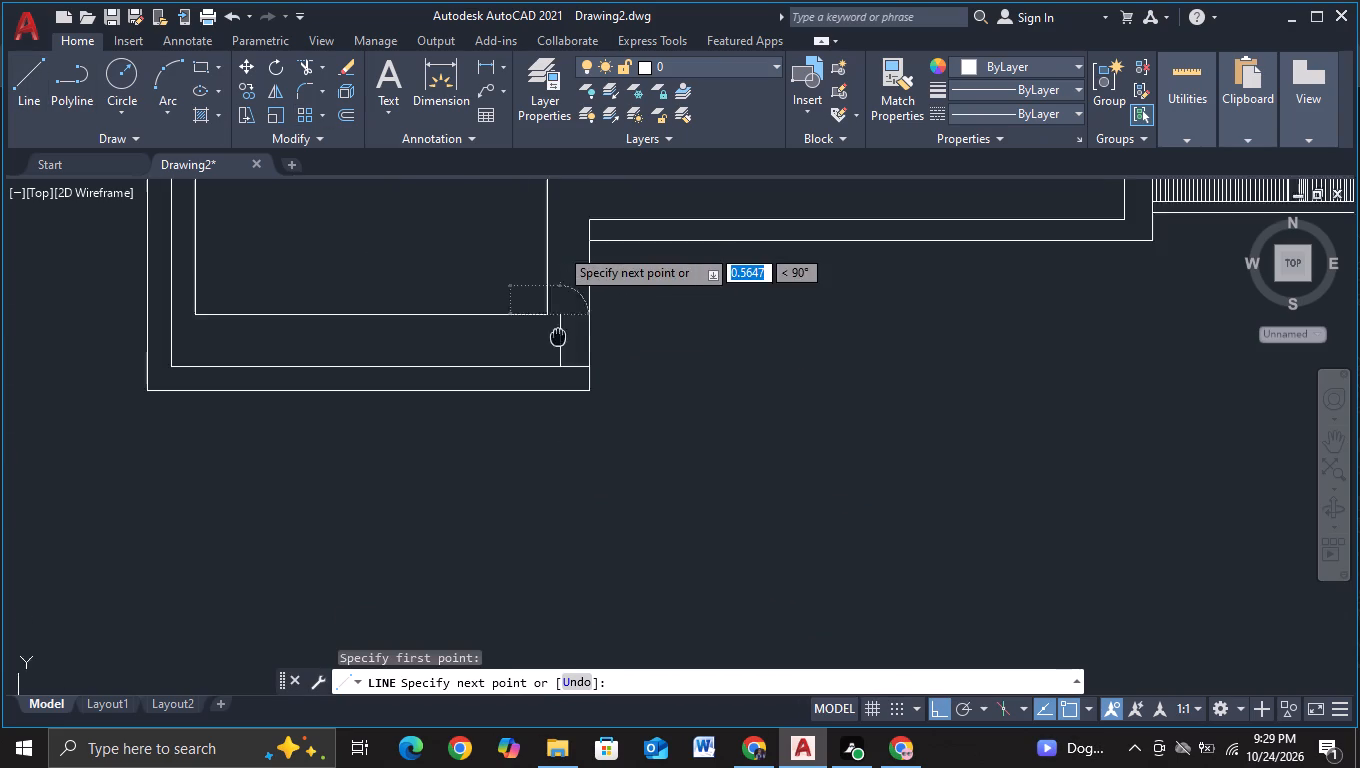
{"action": "middle_click_drag", "start_coordinate": [539, 472], "coordinate": [519, 584]}
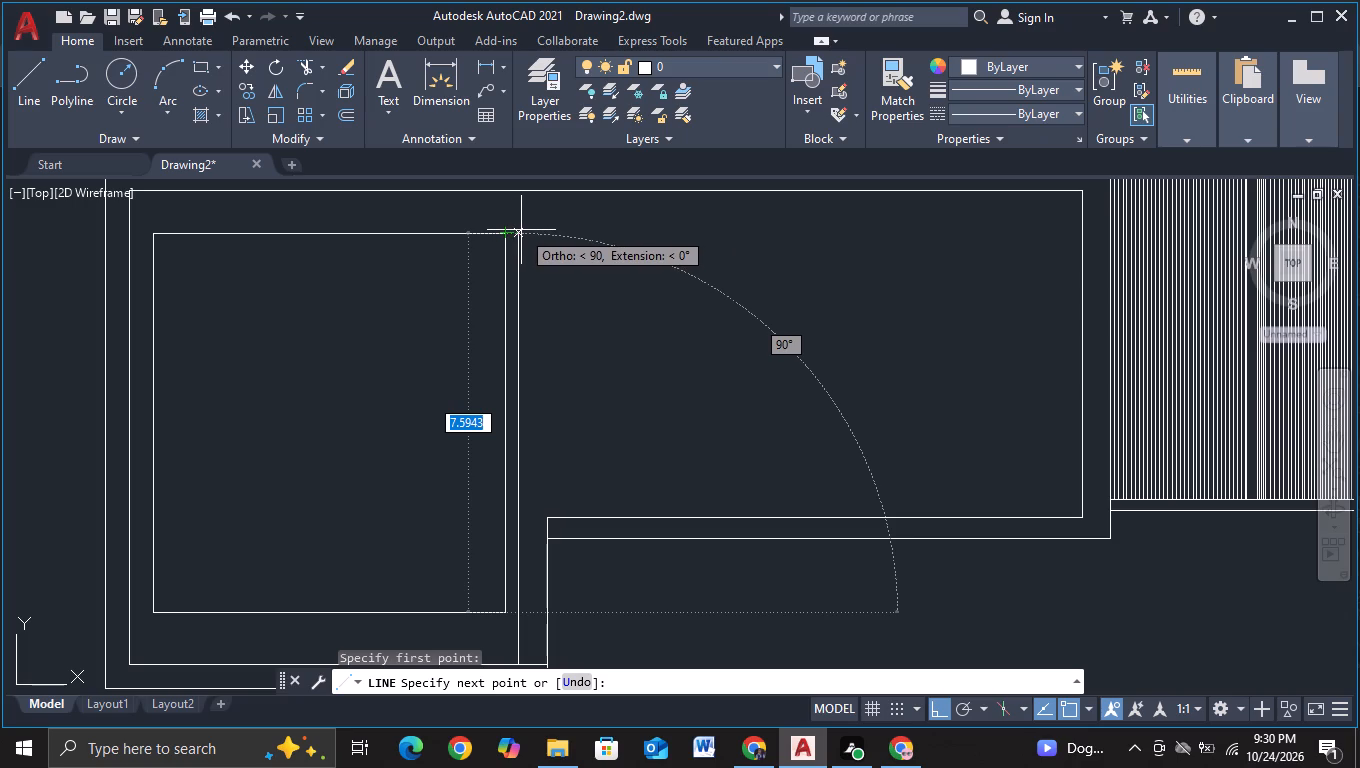
{"action": "scroll", "coordinate": [521, 230], "scroll_direction": "down", "scroll_amount": 2}
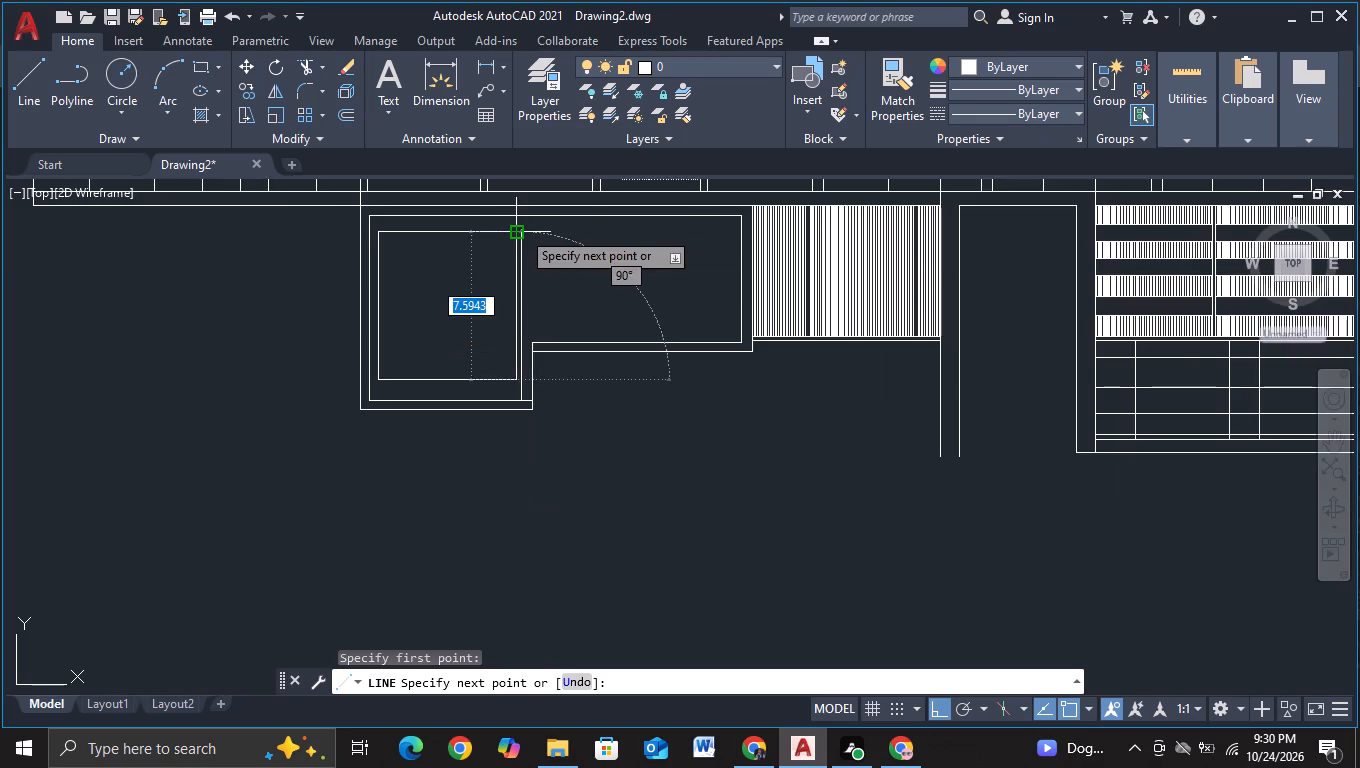
{"action": "middle_click_drag", "start_coordinate": [521, 230], "coordinate": [515, 289]}
{"action": "scroll", "coordinate": [515, 289], "scroll_direction": "up", "scroll_amount": 1}
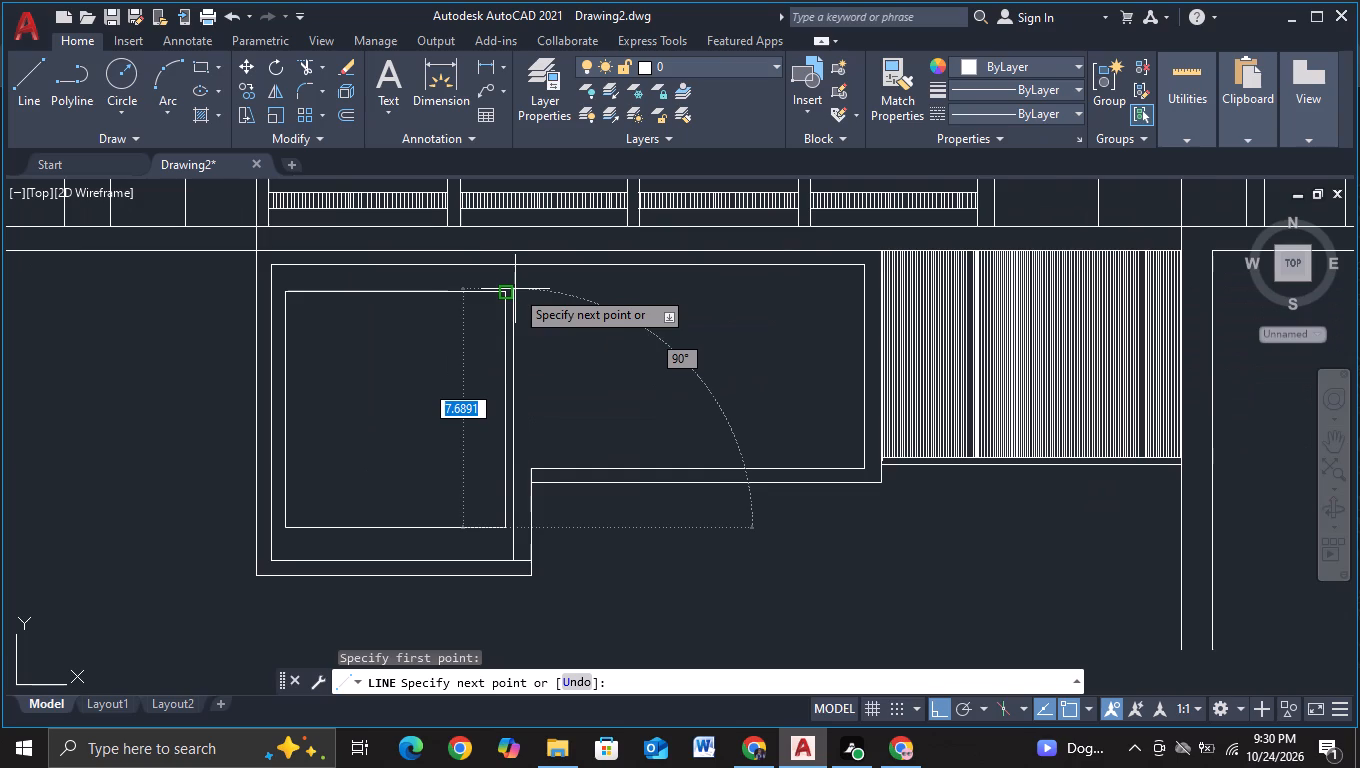
{"action": "left_click", "coordinate": [513, 293]}
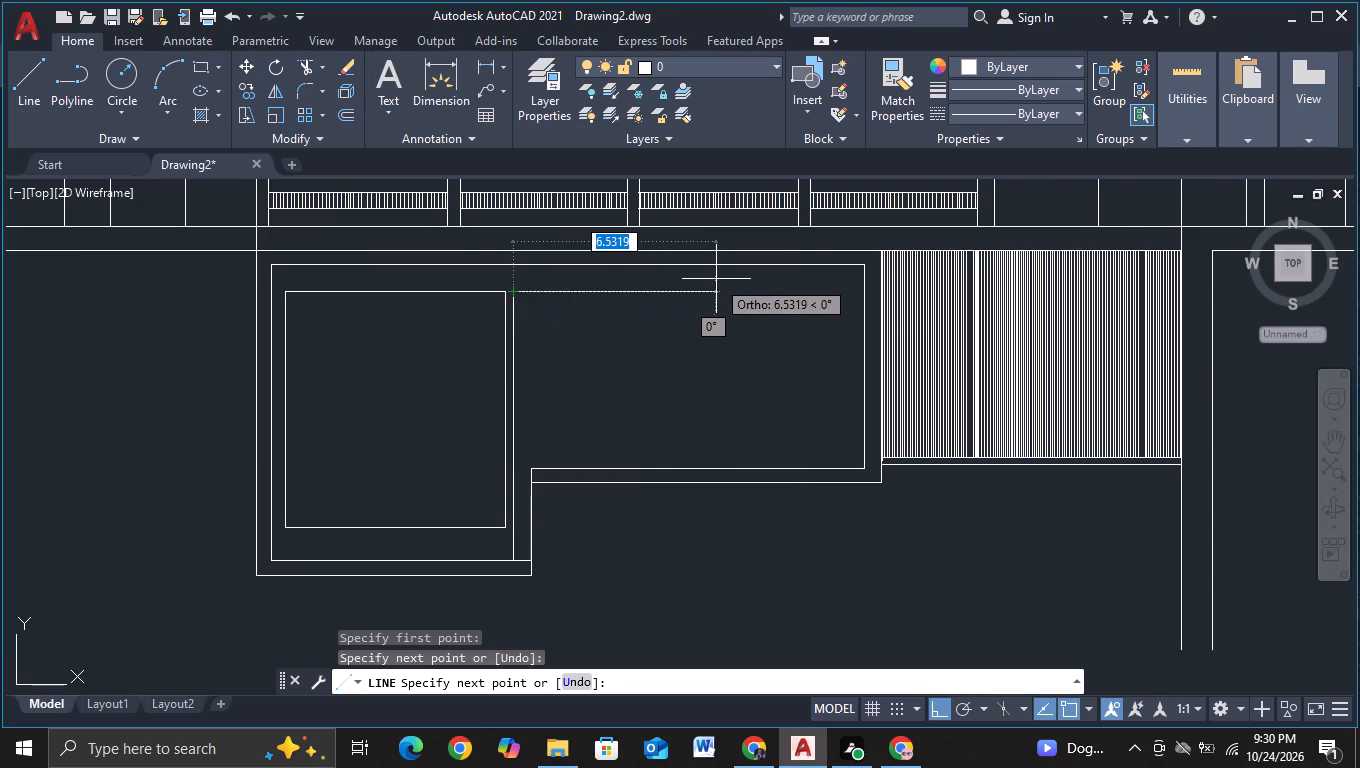
{"action": "scroll", "coordinate": [863, 291], "scroll_direction": "up", "scroll_amount": 1}
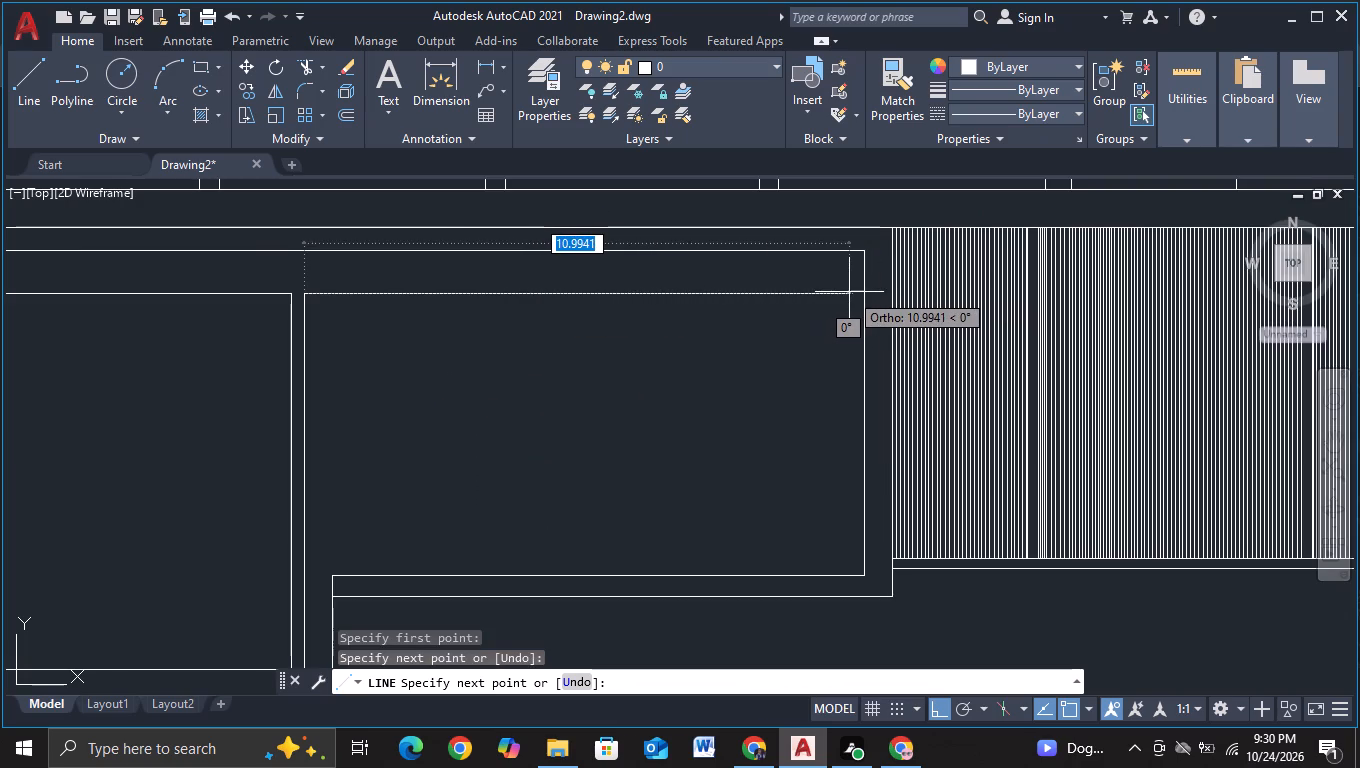
{"action": "left_click", "coordinate": [849, 292]}
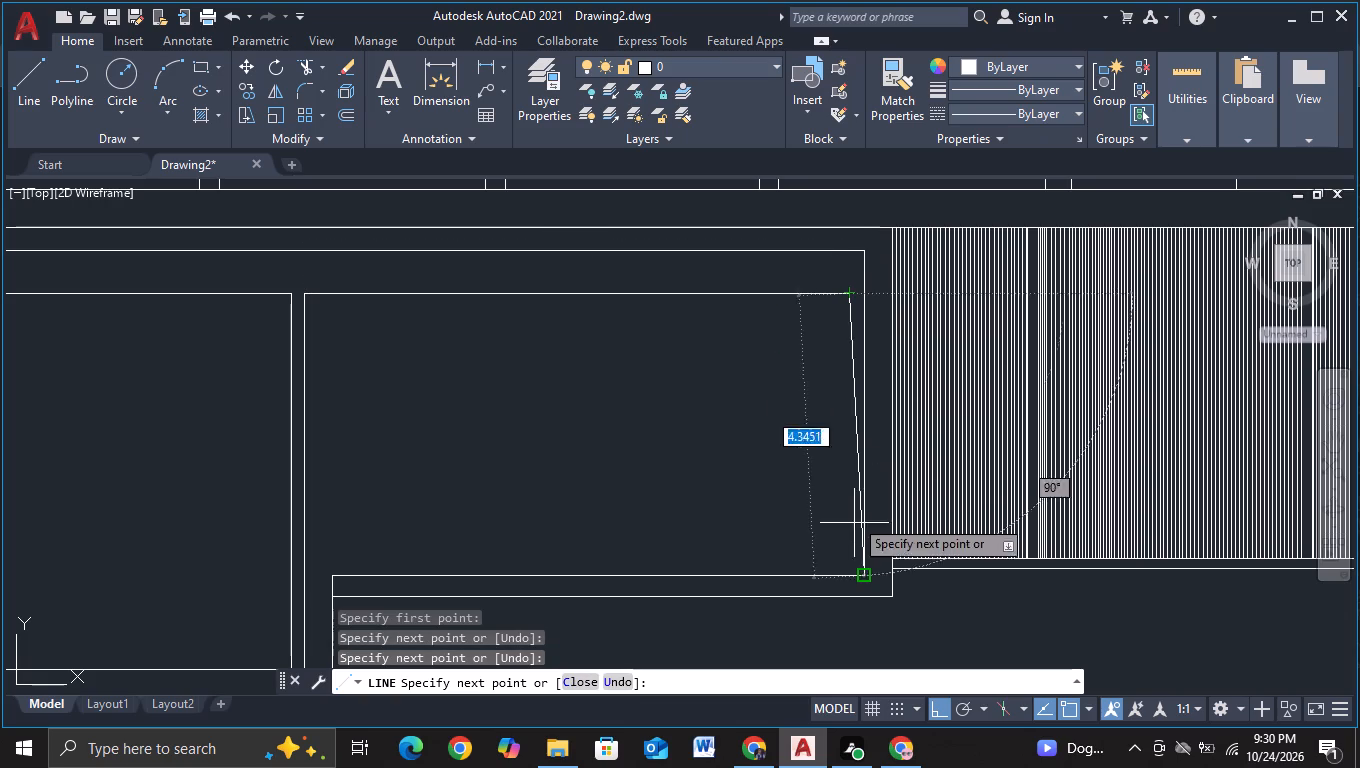
{"action": "scroll", "coordinate": [838, 587], "scroll_direction": "up", "scroll_amount": 2}
{"action": "left_click", "coordinate": [838, 587]}
{"action": "key", "text": "Escape"}
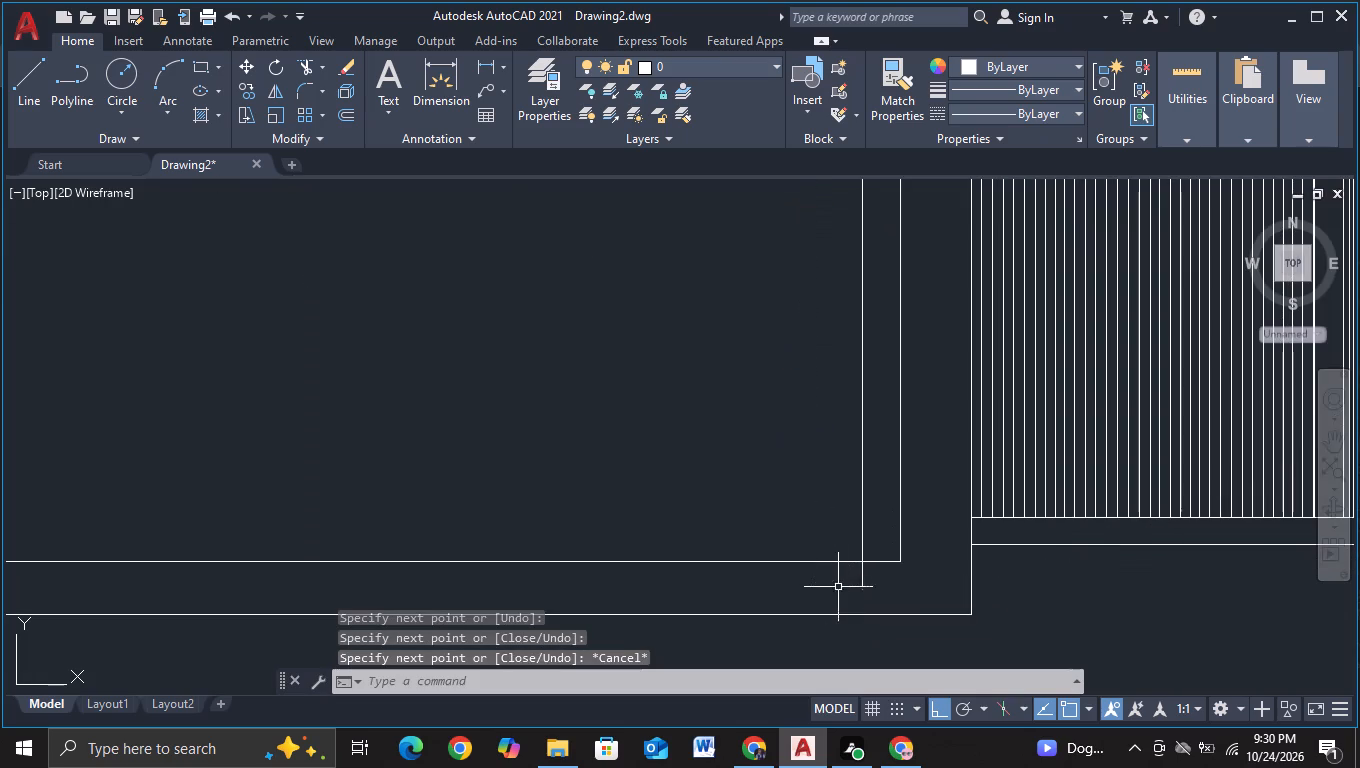
Trim the end of the second panel's right-hand line that extends below the step's inner lower edge.
{"action": "left_click", "coordinate": [303, 67]}
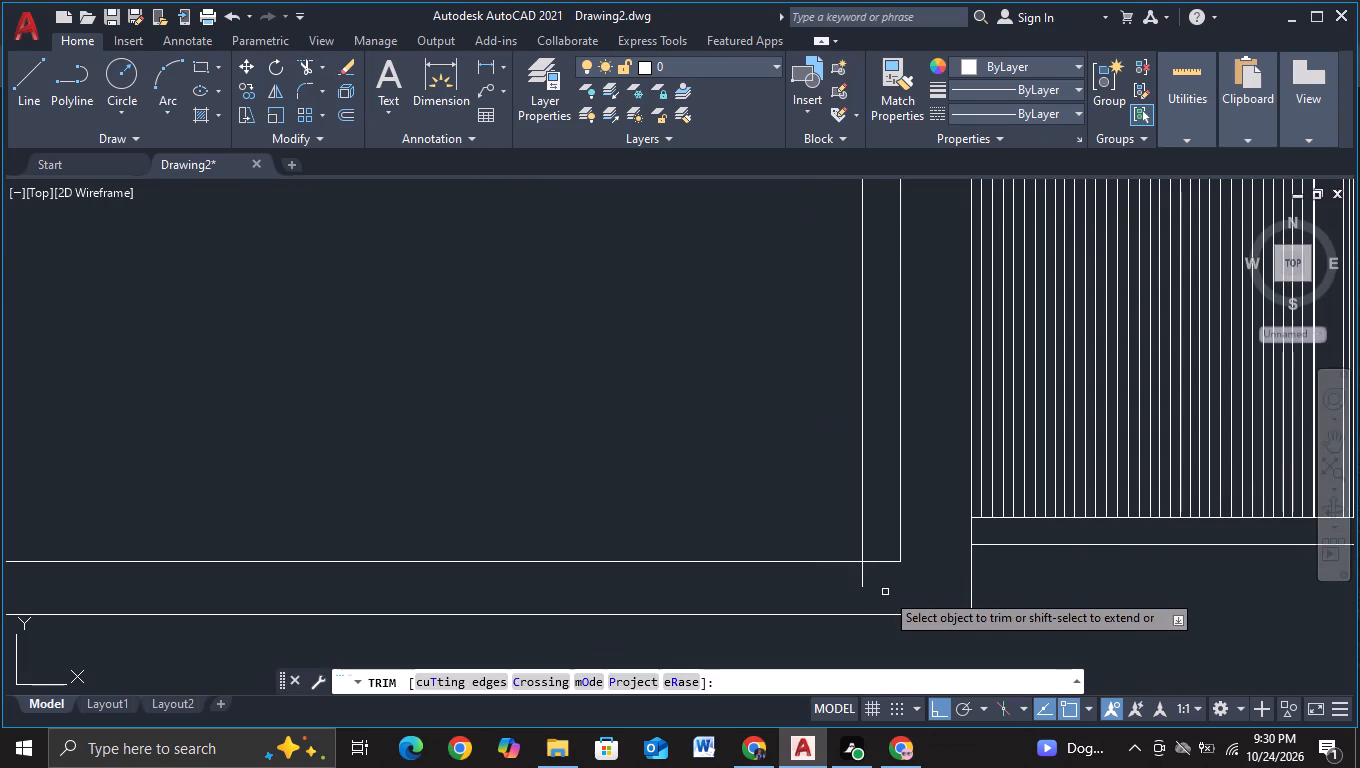
{"action": "left_click", "coordinate": [822, 571]}
{"action": "left_click", "coordinate": [901, 575]}
{"action": "scroll", "coordinate": [901, 575], "scroll_direction": "down", "scroll_amount": 3}
{"action": "middle_click_drag", "start_coordinate": [845, 616], "coordinate": [886, 545]}
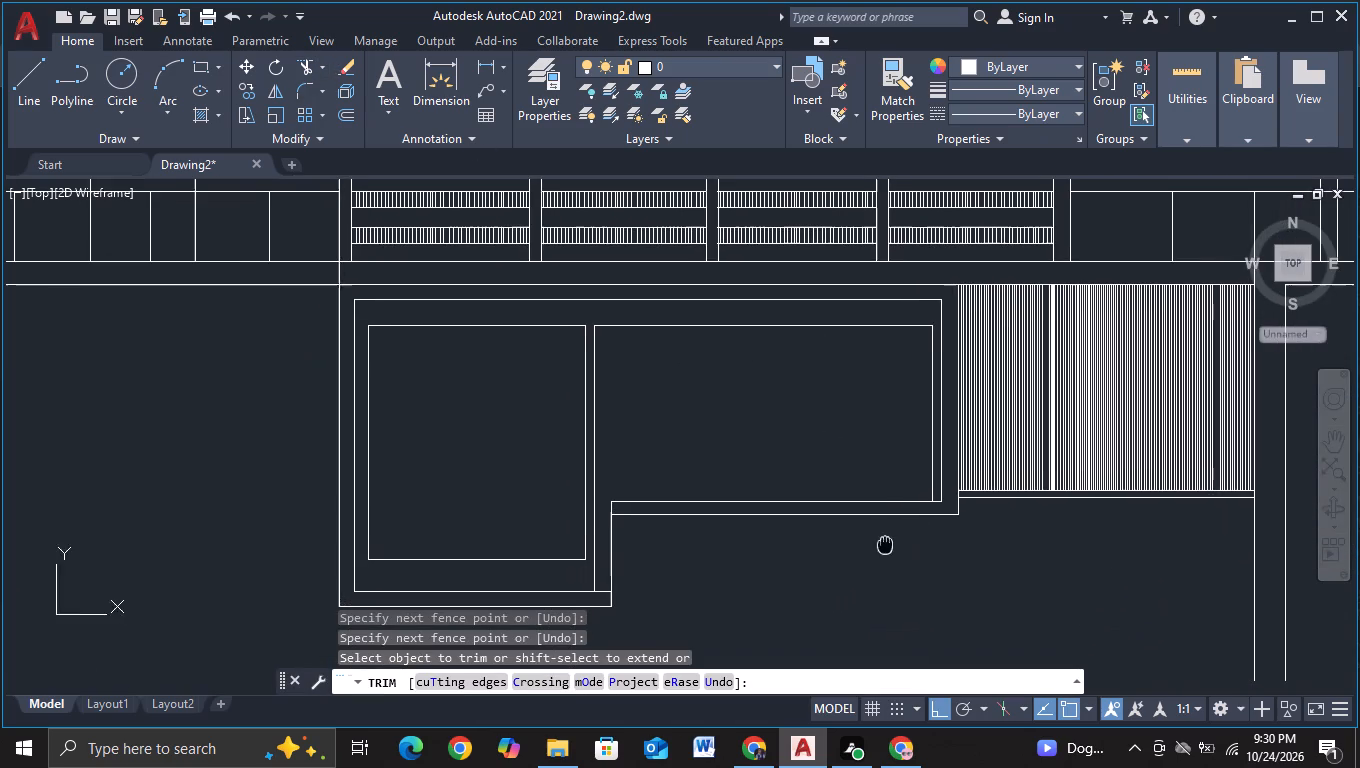
{"action": "middle_click_drag", "start_coordinate": [704, 574], "coordinate": [714, 507]}
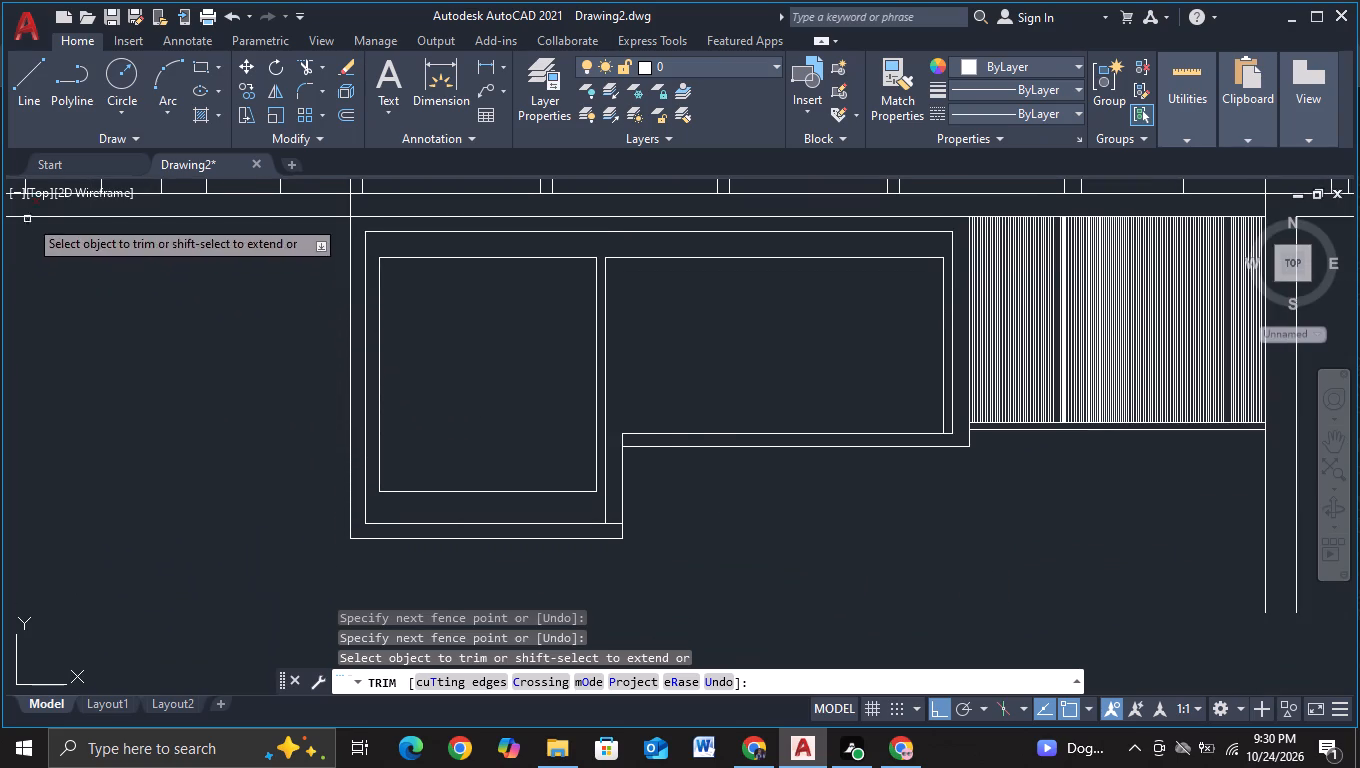
With object snap off, draw a vertical line about 9.2 units long through the second panel, crossing its top line and both lower step lines.
{"action": "left_click", "coordinate": [36, 107]}
{"action": "middle_click_drag", "start_coordinate": [793, 554], "coordinate": [724, 593]}
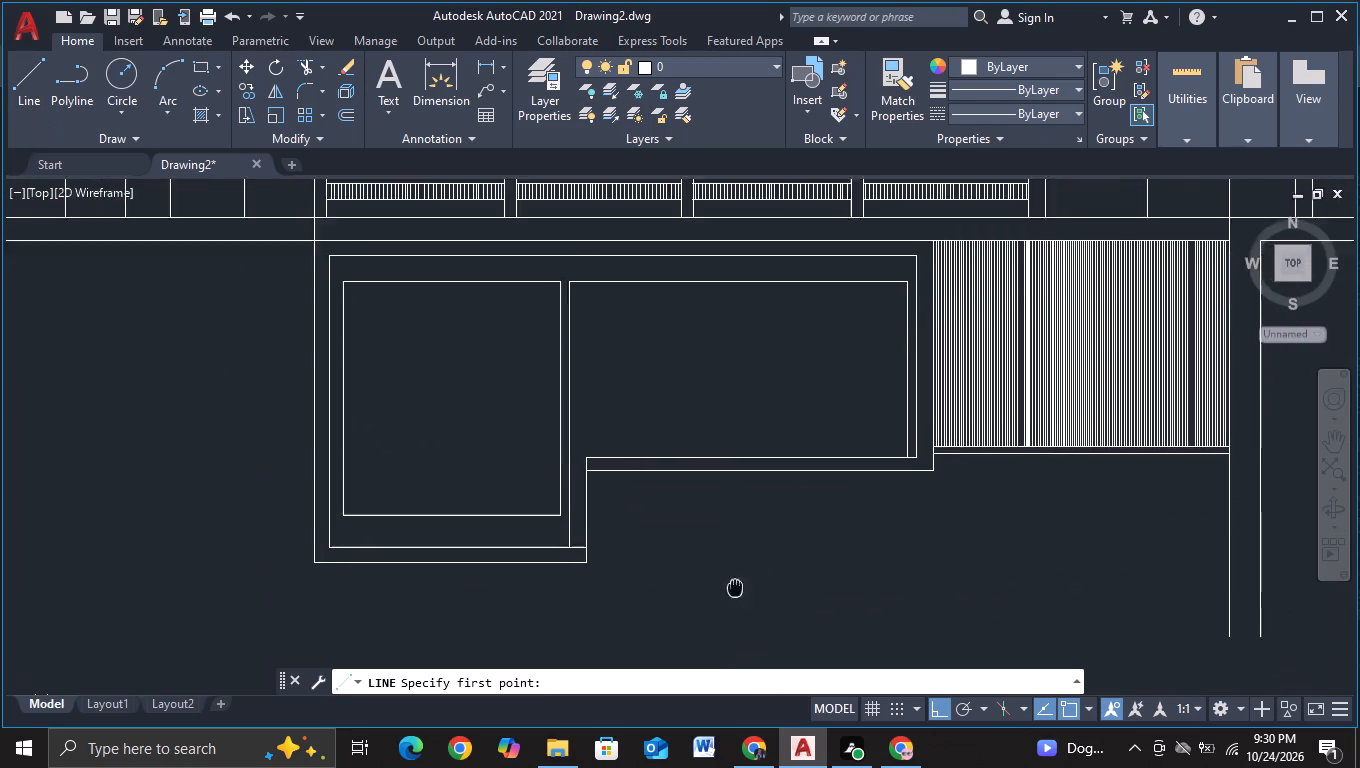
{"action": "middle_click_drag", "start_coordinate": [724, 593], "coordinate": [683, 606]}
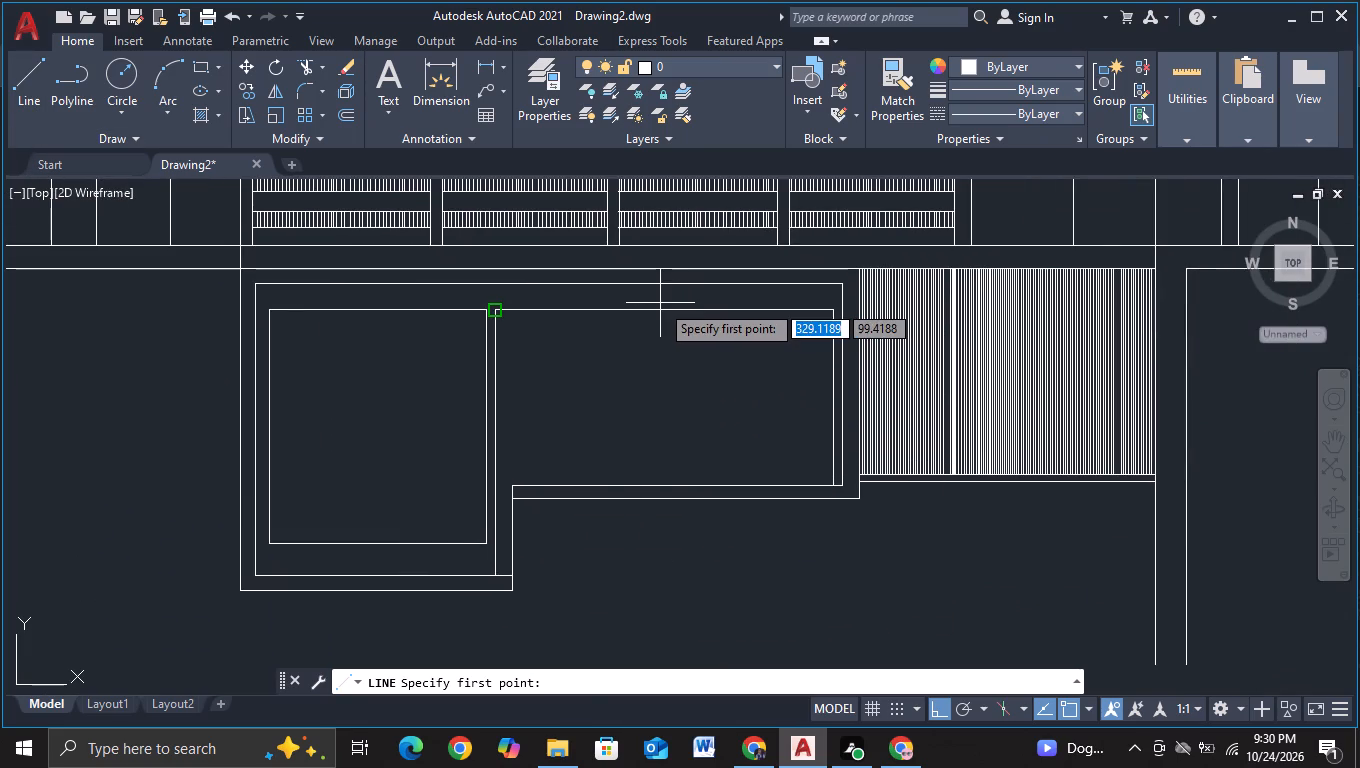
{"action": "key", "text": "F3"}
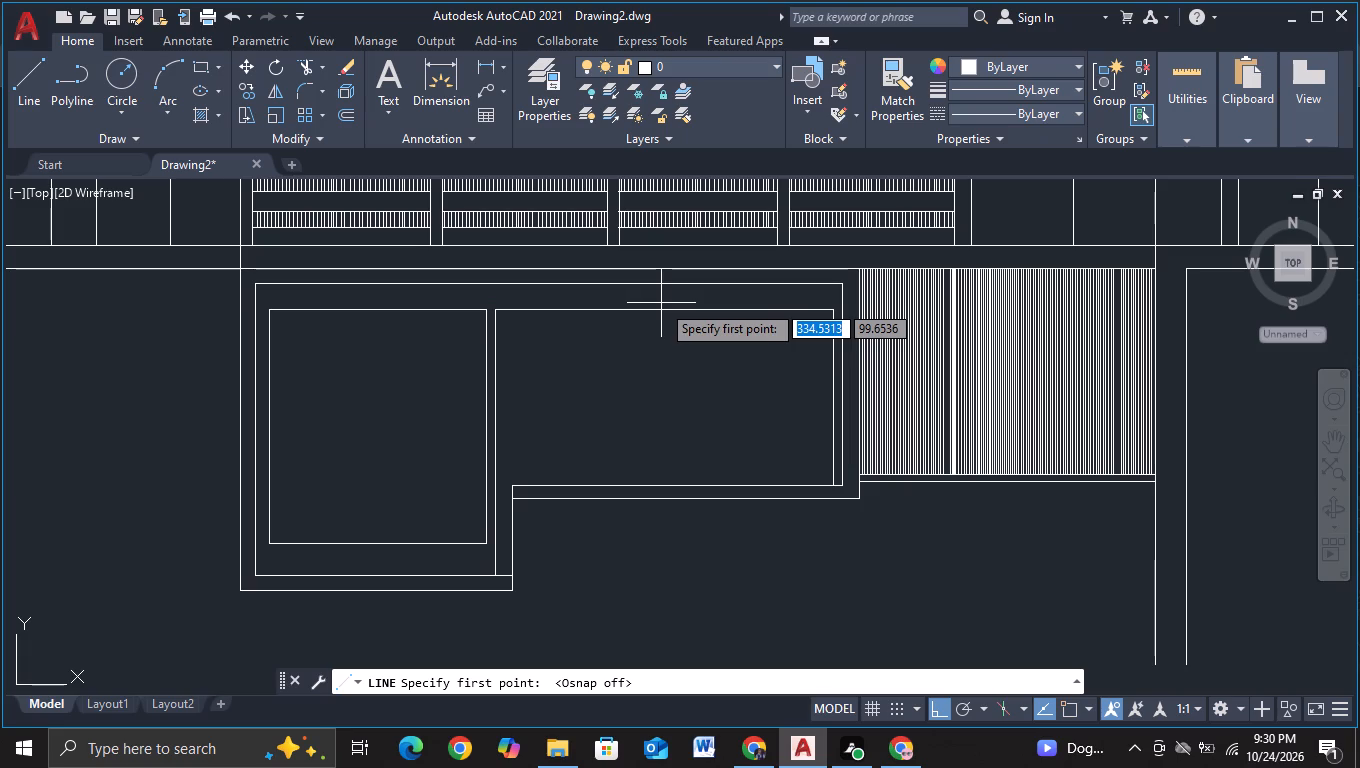
{"action": "left_click", "coordinate": [630, 301]}
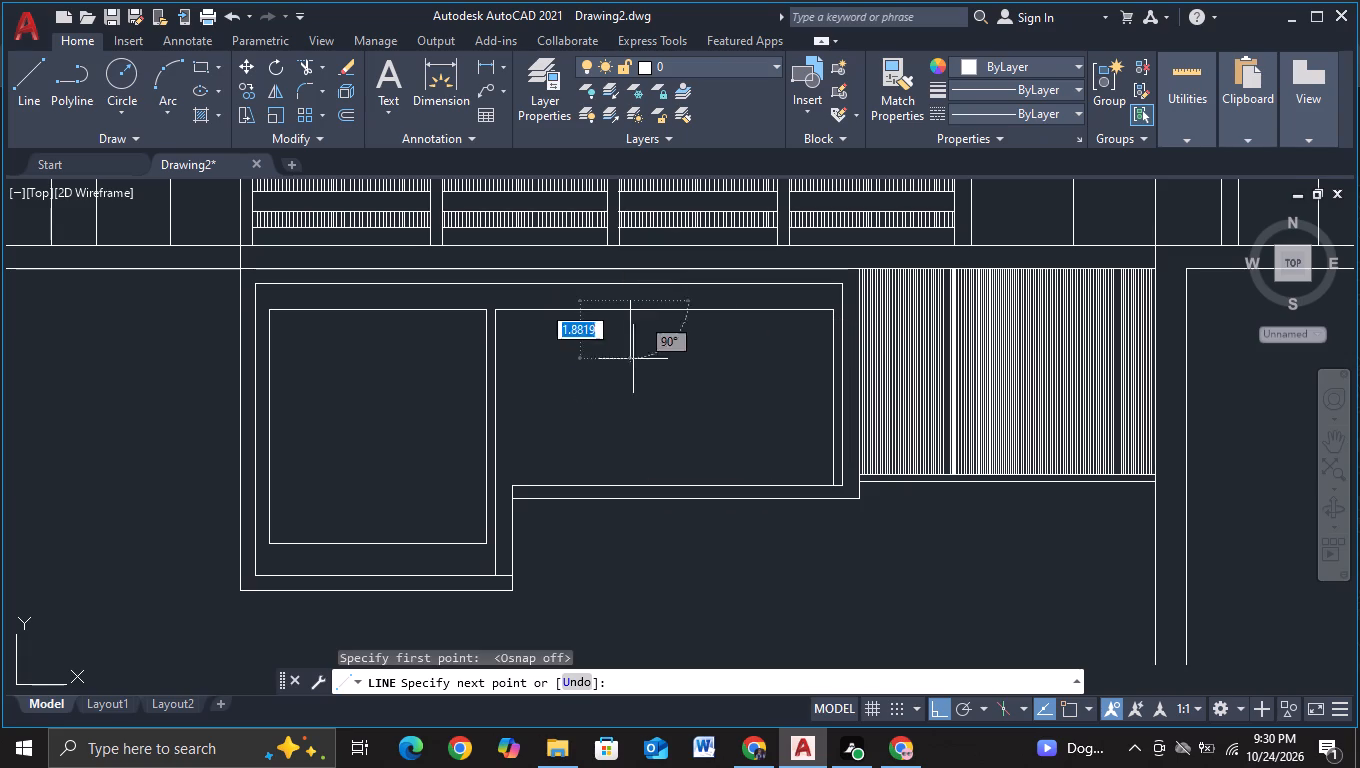
{"action": "left_click", "coordinate": [629, 584]}
{"action": "key", "text": "Escape"}
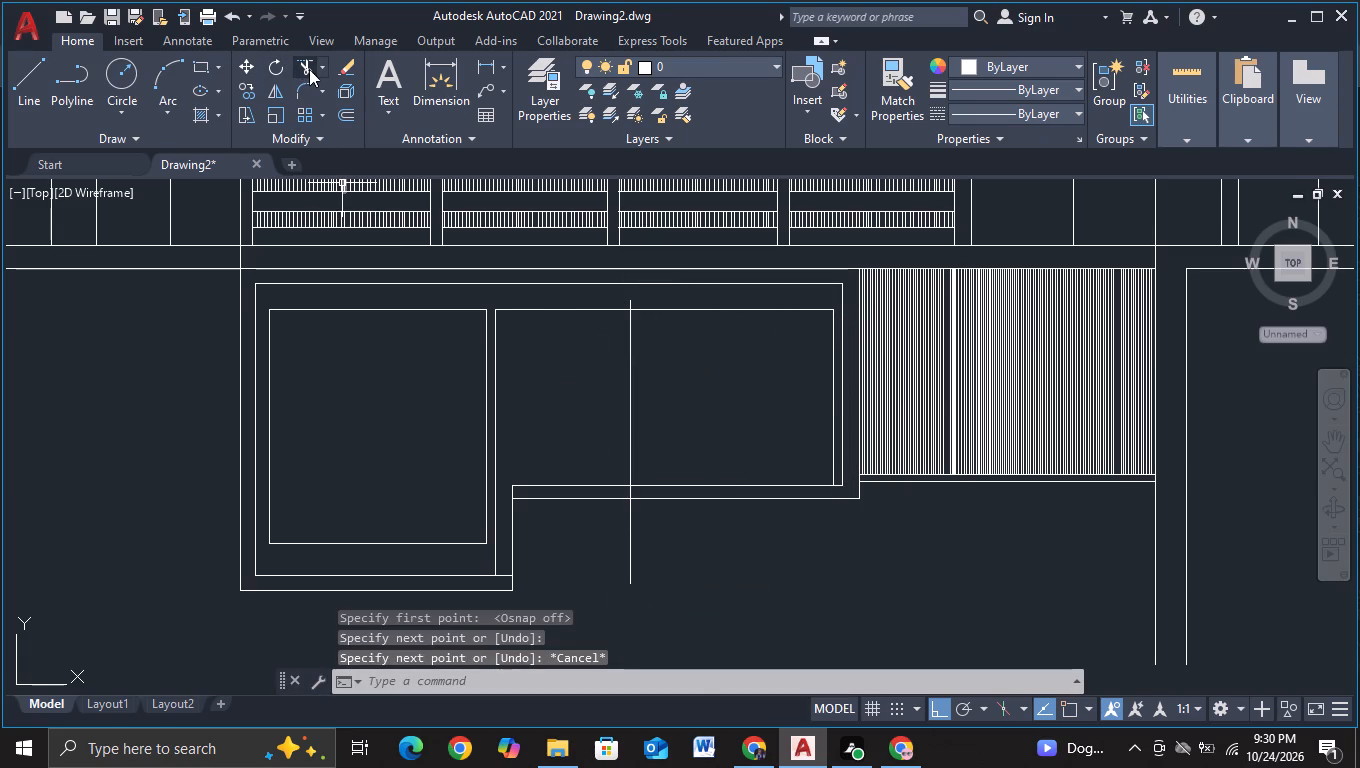
Trim the dividing vertical line's ends so it spans only from the second panel's top line to the step's inner lower line.
{"action": "left_click", "coordinate": [309, 69]}
{"action": "left_click", "coordinate": [632, 299]}
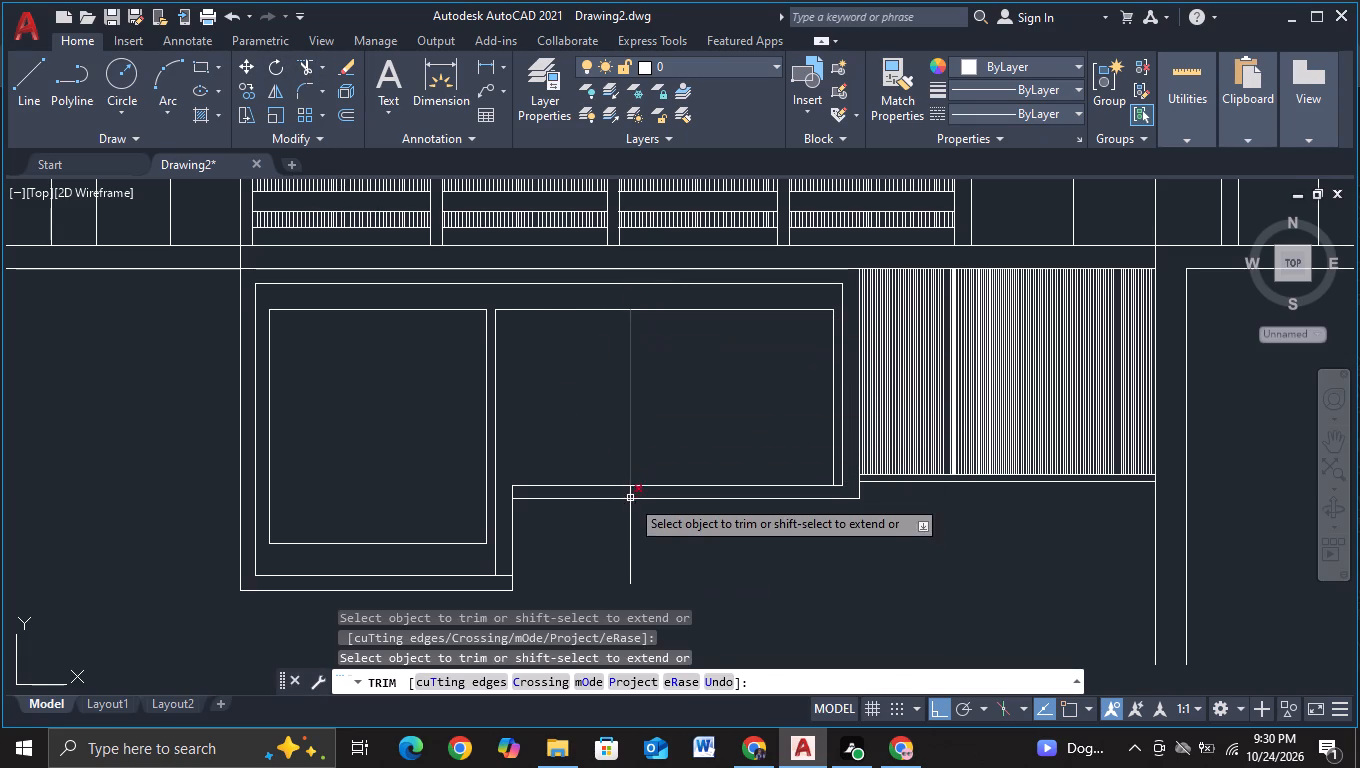
{"action": "left_click", "coordinate": [626, 539]}
{"action": "left_click", "coordinate": [643, 538]}
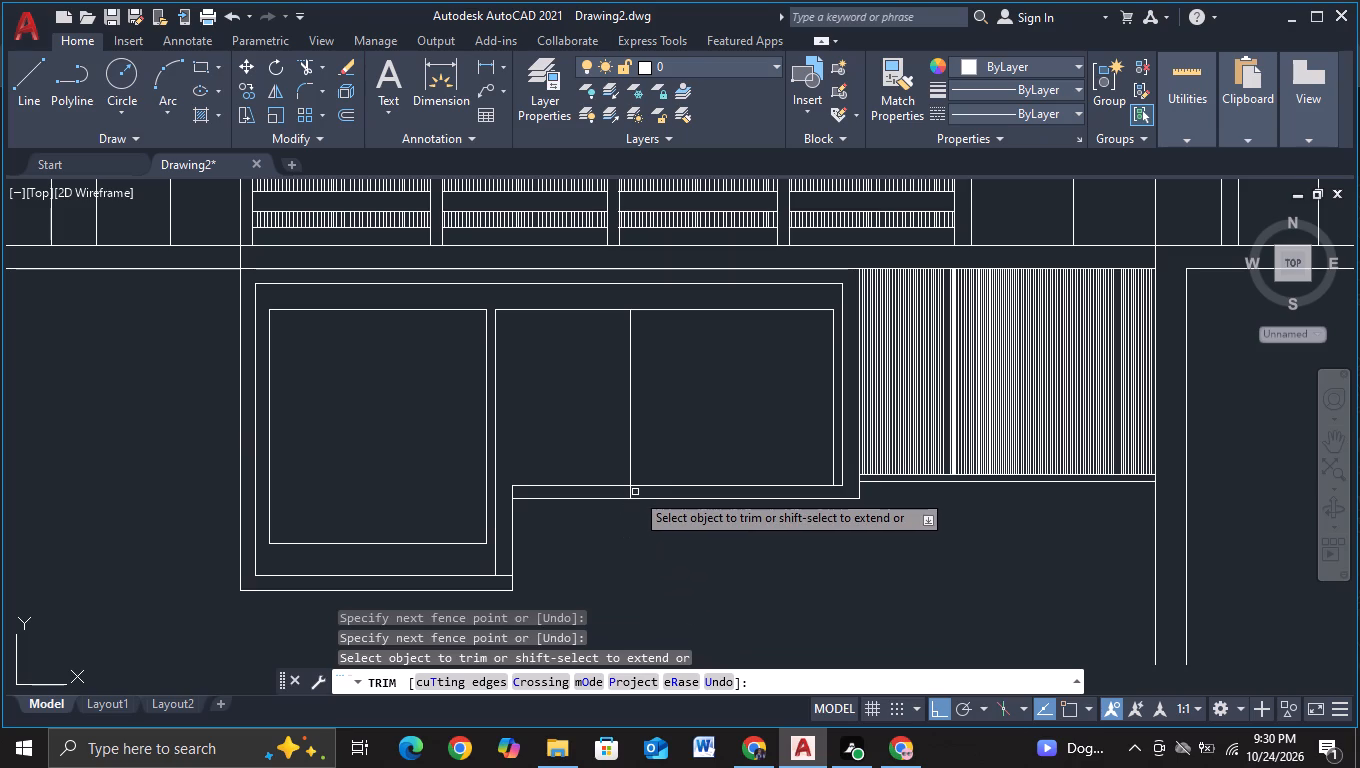
{"action": "left_click", "coordinate": [630, 493]}
{"action": "key", "text": "Escape"}
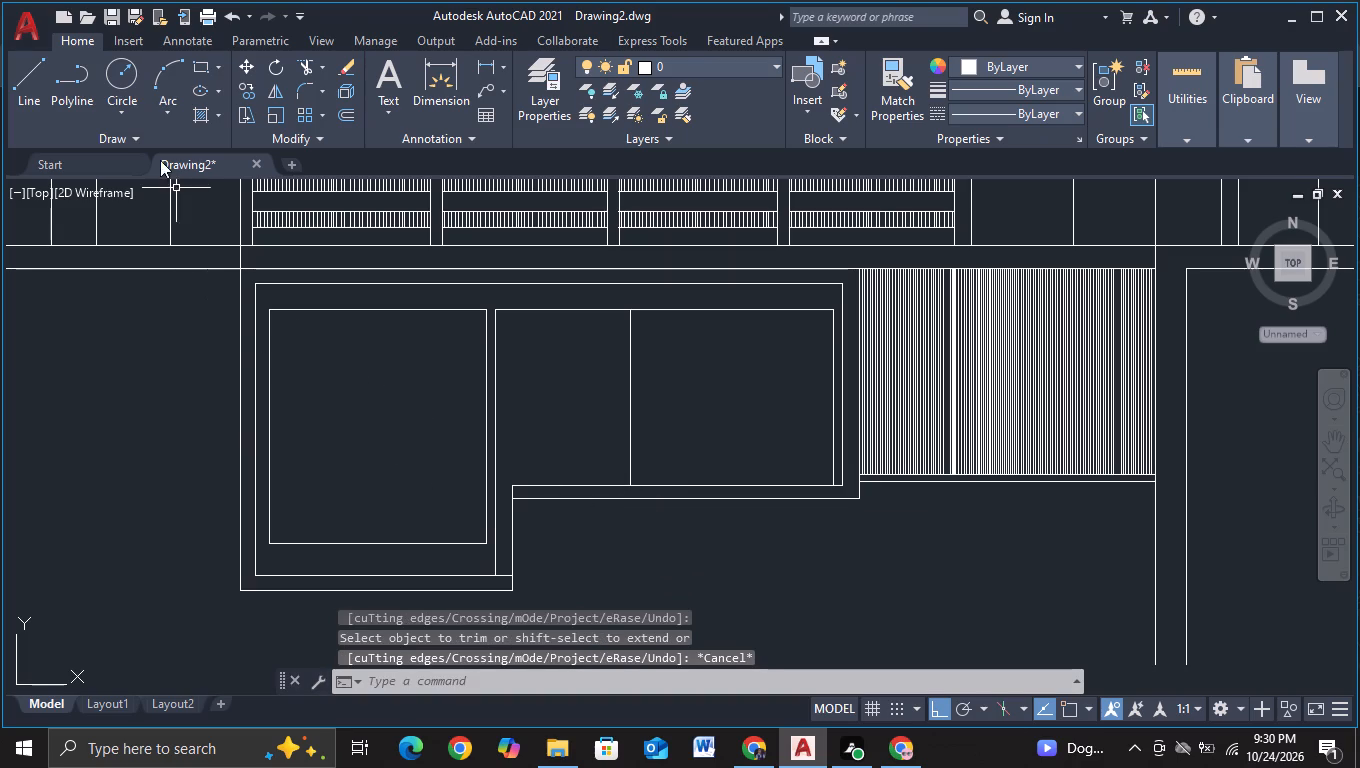
{"action": "key", "text": "Escape"}
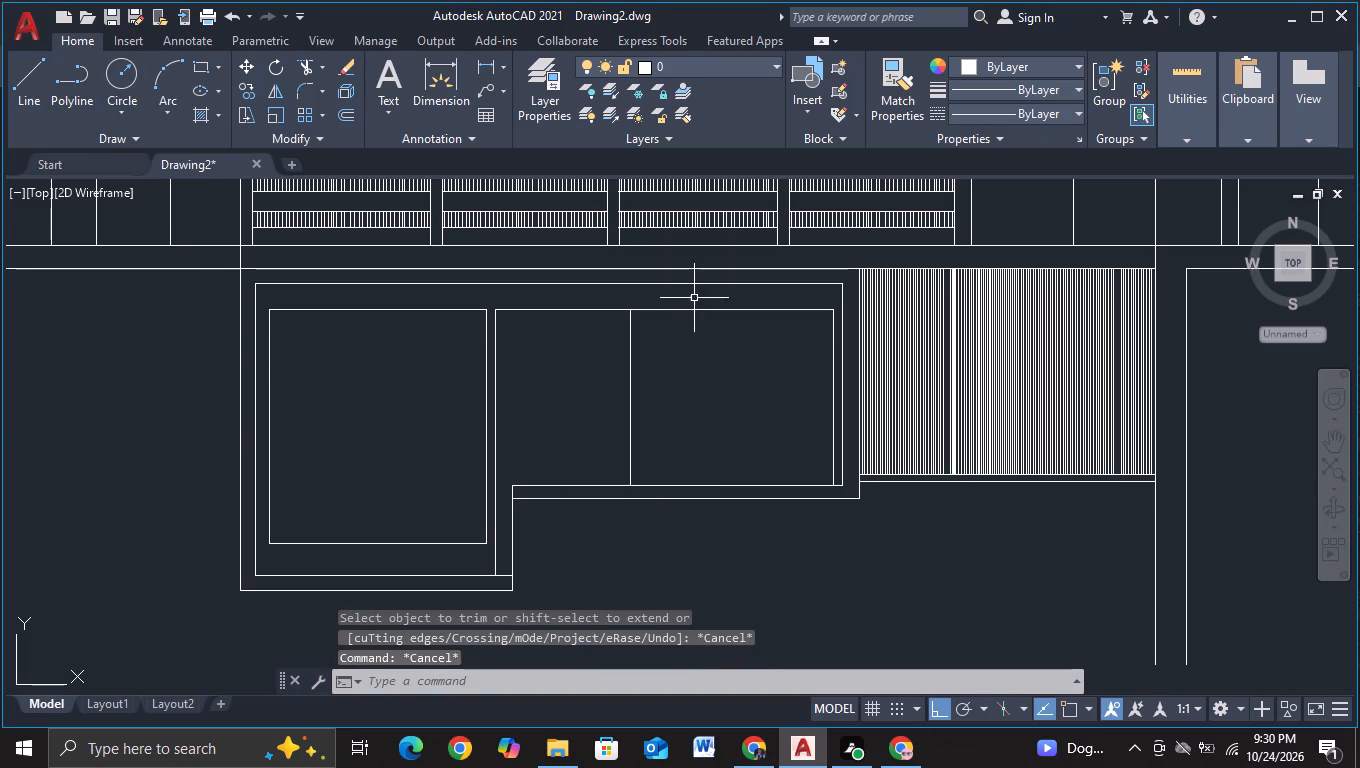
{"action": "key", "text": "Escape"}
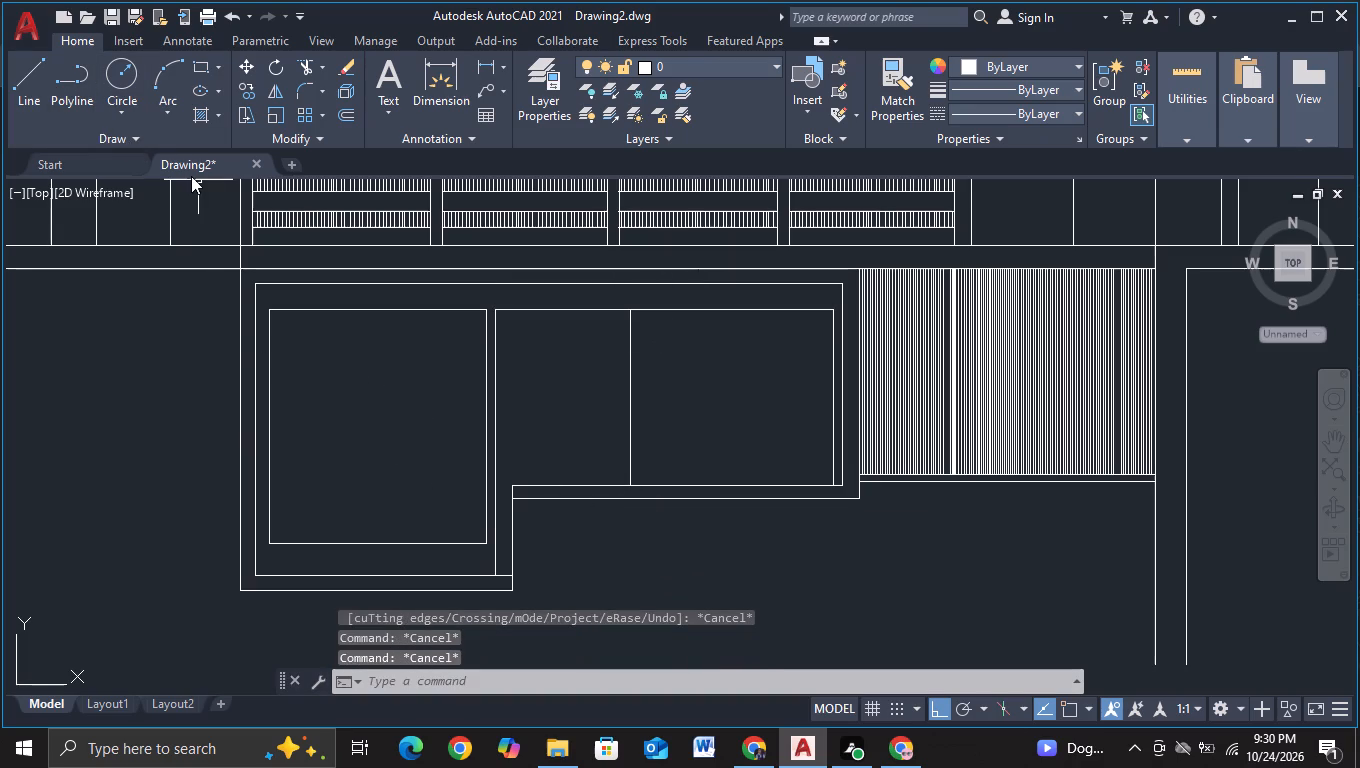
Draw a horizontal line about 7.1 units long near the second panel's top, crossing the divider and the panel's right-hand line.
{"action": "left_click", "coordinate": [30, 88]}
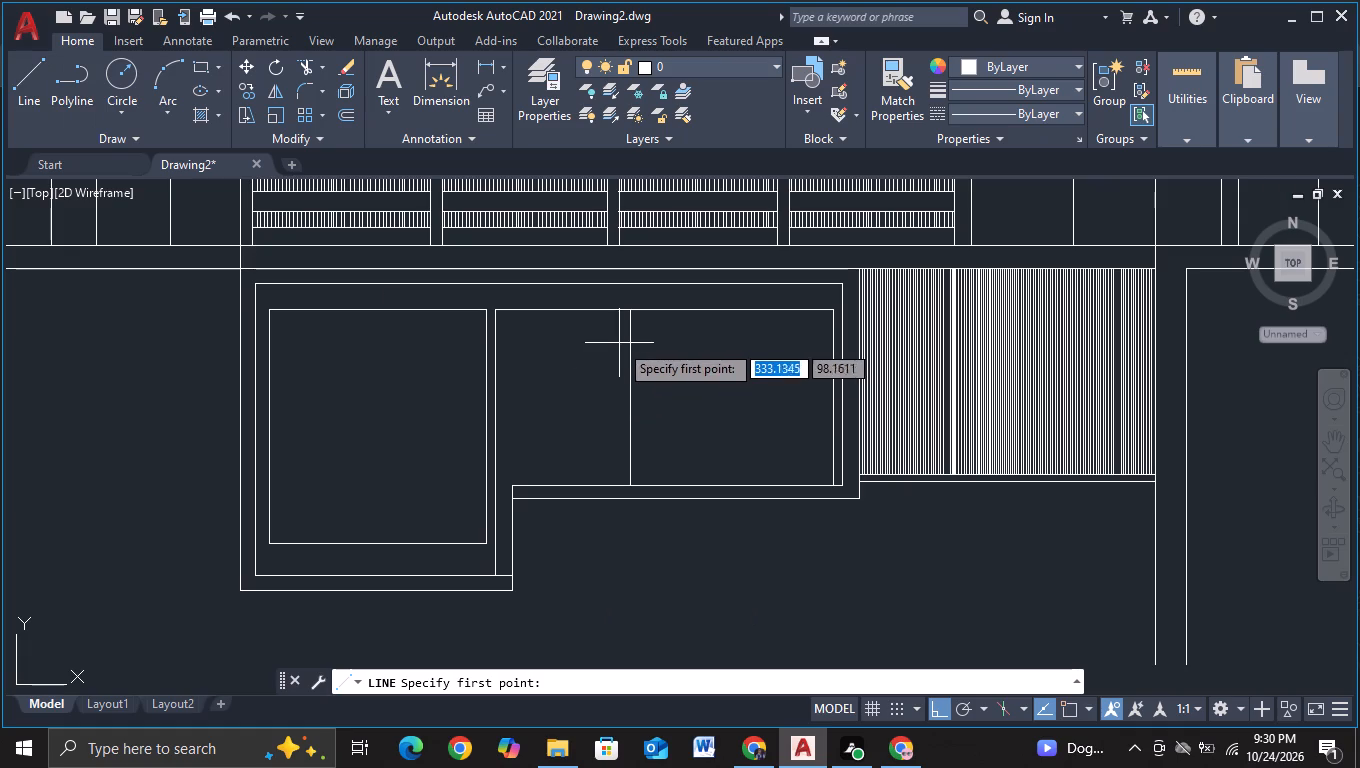
{"action": "left_click", "coordinate": [620, 343]}
{"action": "scroll", "coordinate": [832, 349], "scroll_direction": "up", "scroll_amount": 1}
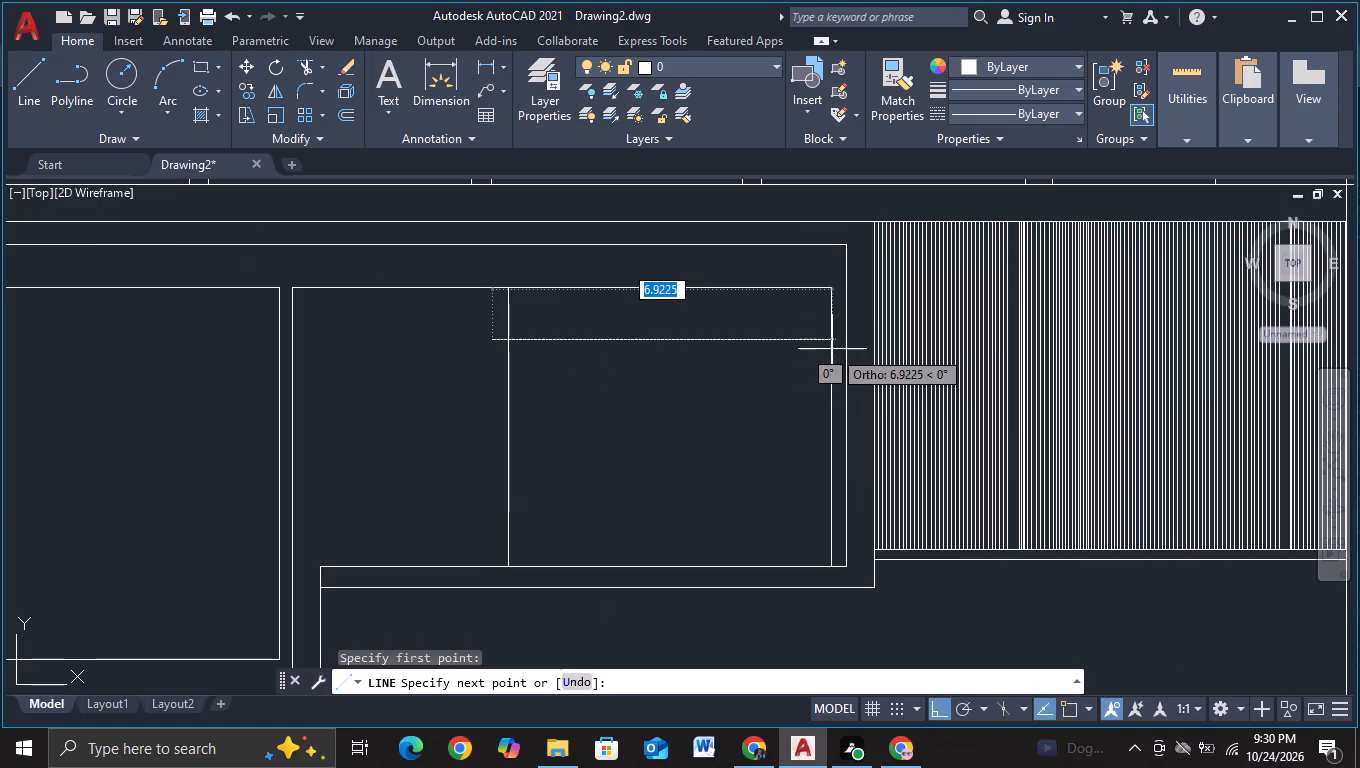
{"action": "left_click", "coordinate": [842, 343]}
{"action": "key", "text": "Escape"}
Trim both ends of the horizontal line that extend past the divider and the second panel's right-hand line.
{"action": "left_click", "coordinate": [302, 60]}
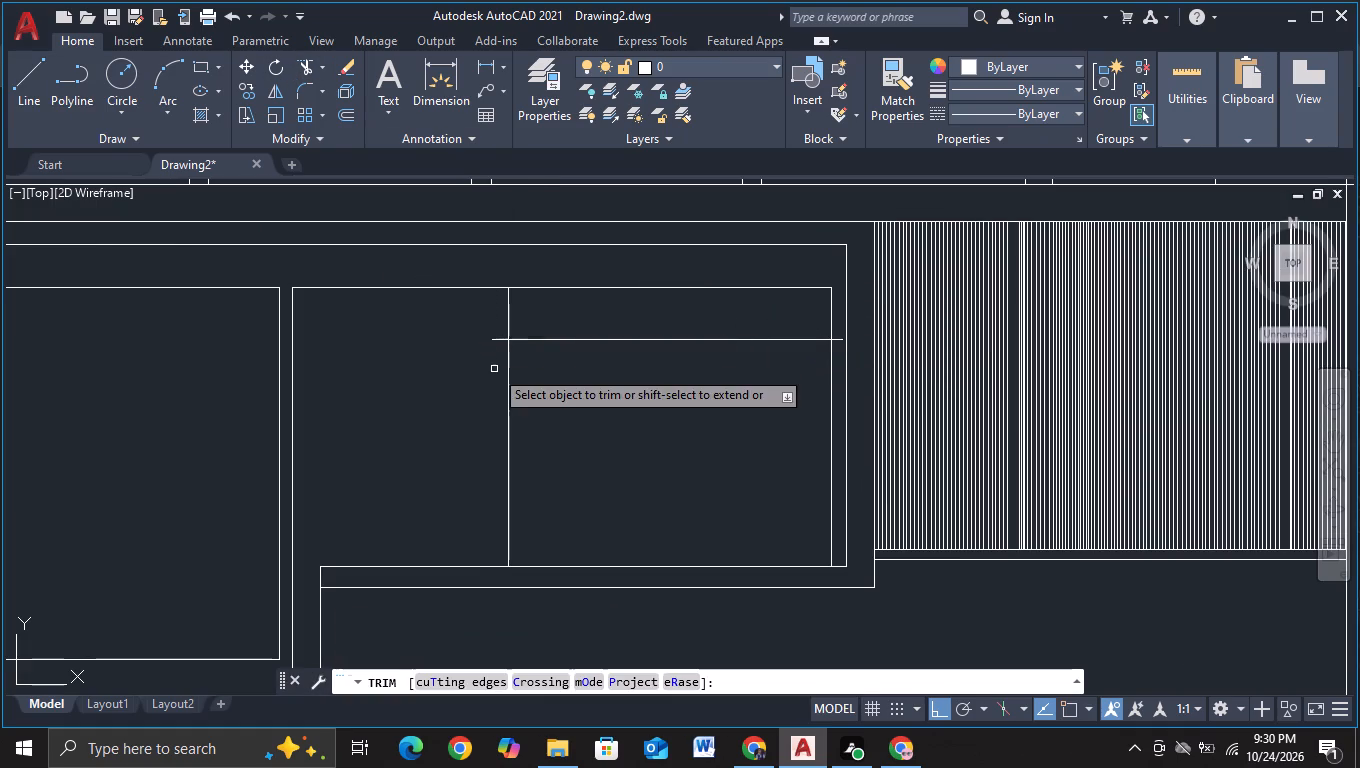
{"action": "left_click", "coordinate": [497, 334]}
{"action": "left_click", "coordinate": [491, 369]}
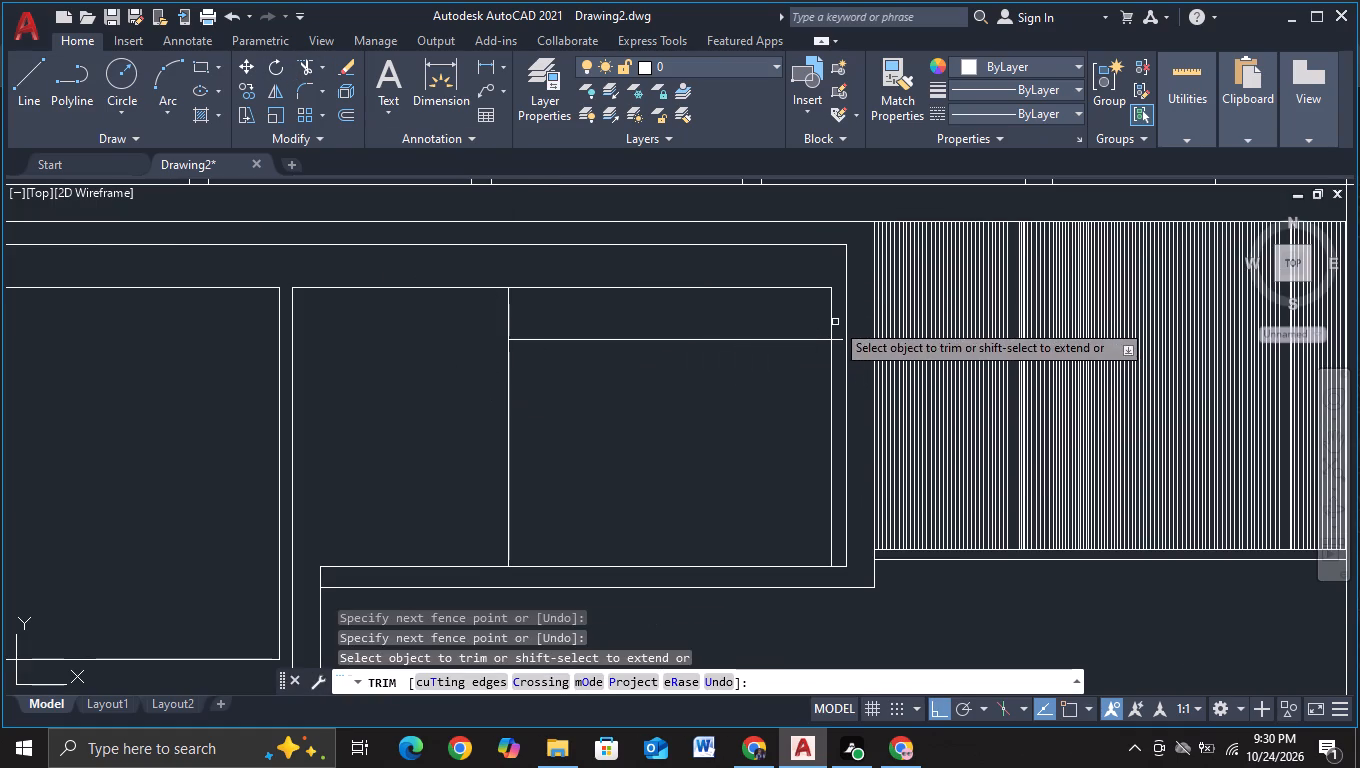
{"action": "left_click", "coordinate": [835, 330]}
{"action": "left_click", "coordinate": [838, 364]}
{"action": "key", "text": "Escape"}
Copy the horizontal line straight down four times at roughly 1-unit spacing, to about 3.9 units below the original.
{"action": "left_click", "coordinate": [766, 339]}
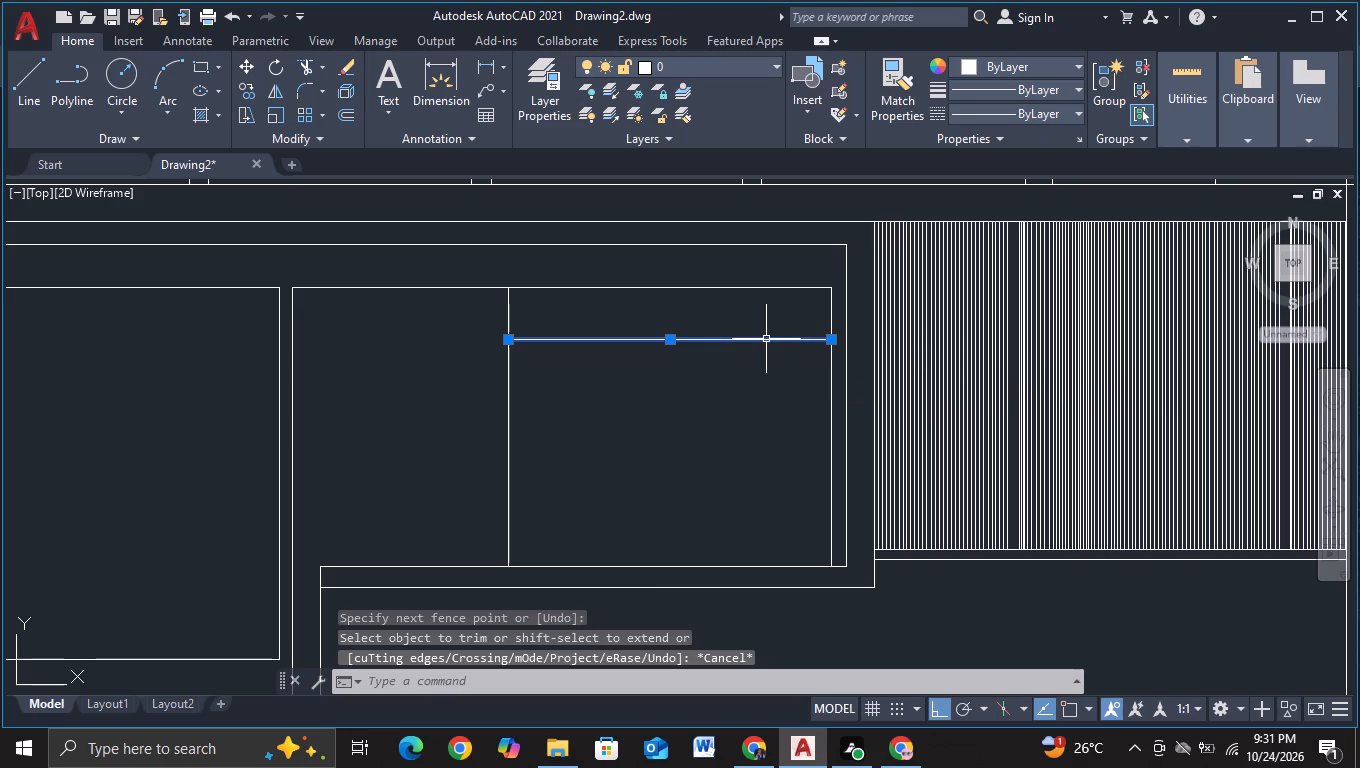
{"action": "key", "text": "c"}
{"action": "left_click", "coordinate": [807, 404]}
{"action": "left_click", "coordinate": [731, 417]}
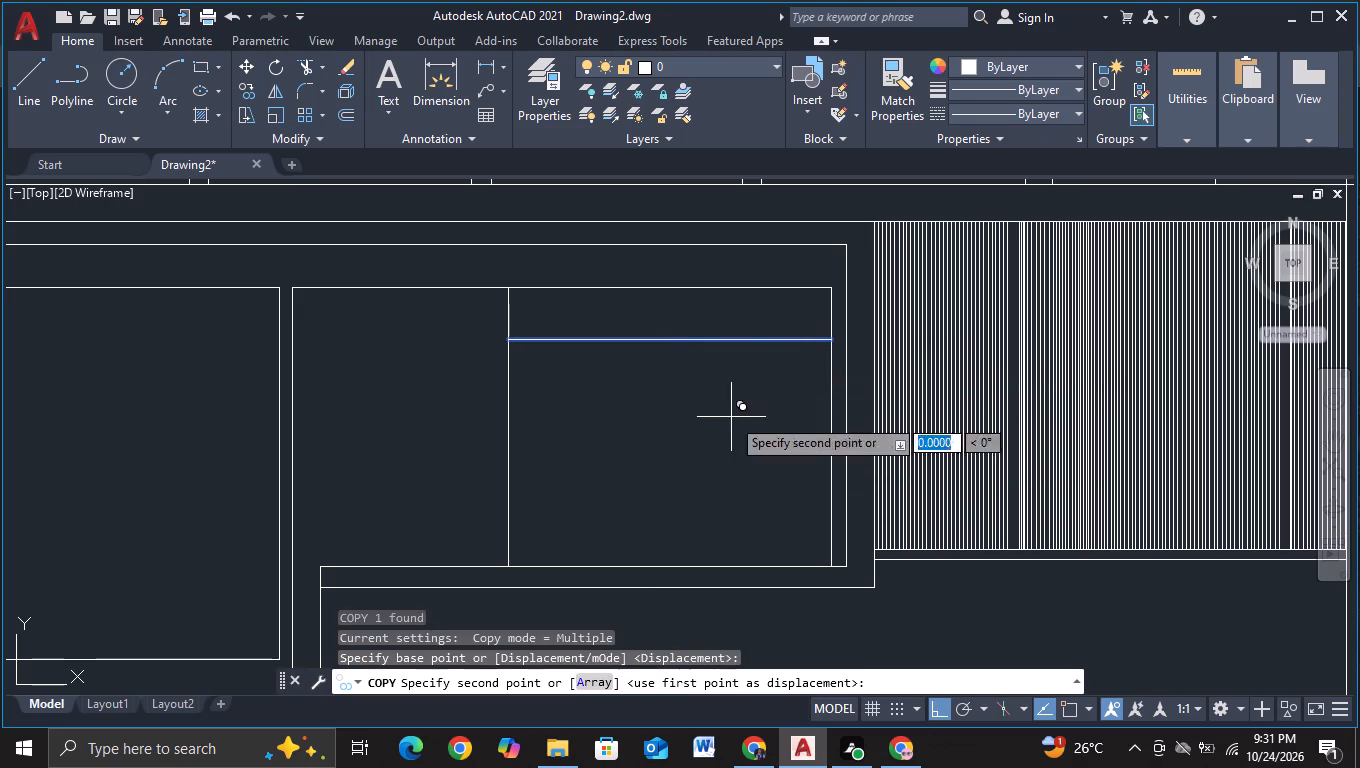
{"action": "left_click", "coordinate": [729, 469]}
{"action": "left_click", "coordinate": [728, 518]}
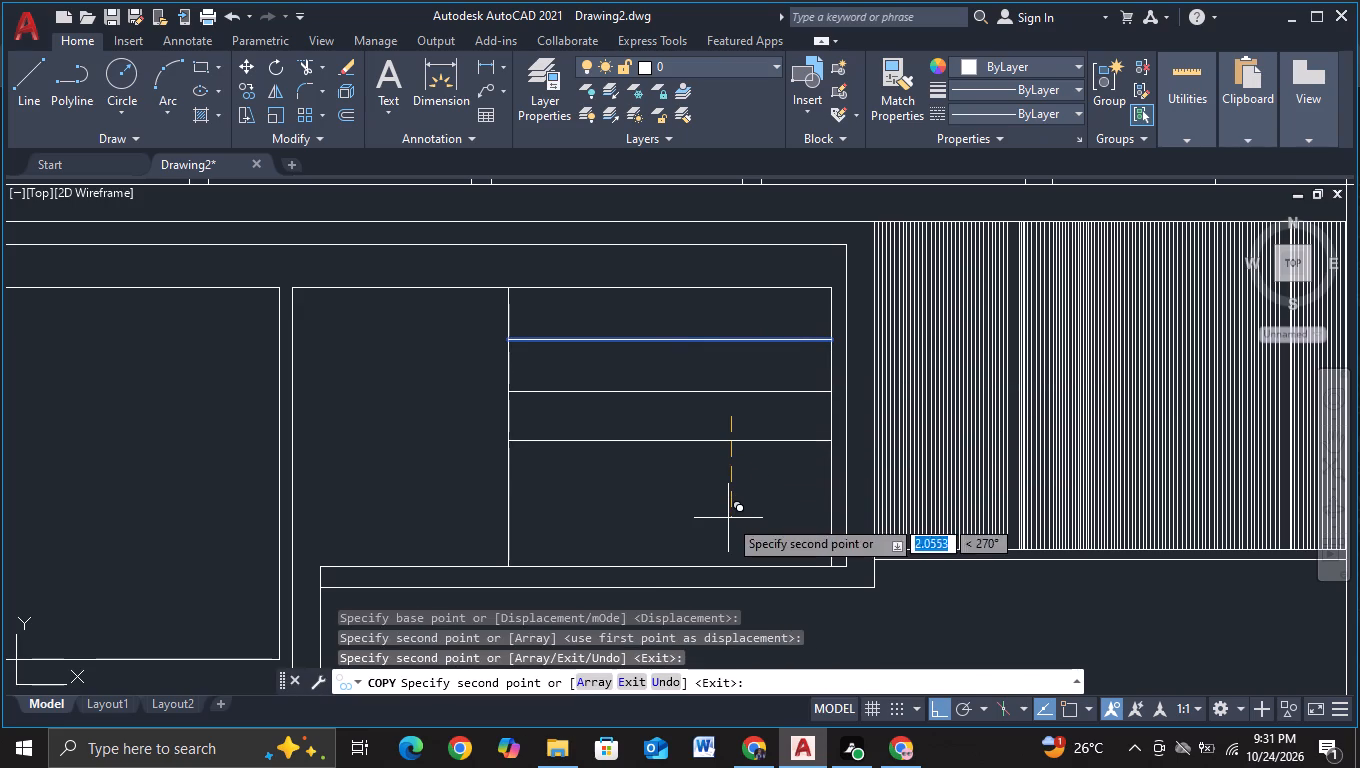
{"action": "left_click", "coordinate": [728, 566]}
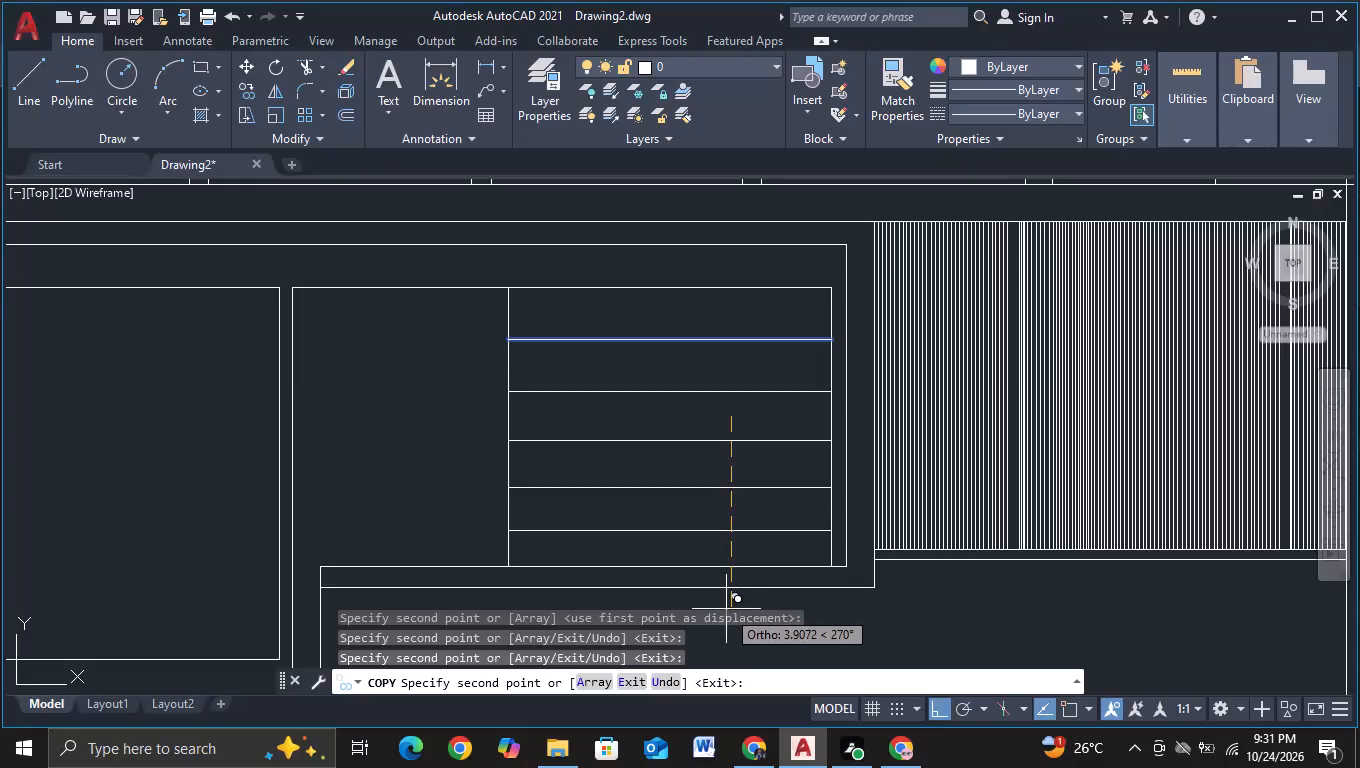
{"action": "left_click", "coordinate": [726, 609]}
{"action": "key", "text": "Escape"}
Draw a horizontal line about 4.9 units long near the top of the second panel's left section, crossing both its side lines.
{"action": "middle_click_drag", "start_coordinate": [760, 606], "coordinate": [786, 576]}
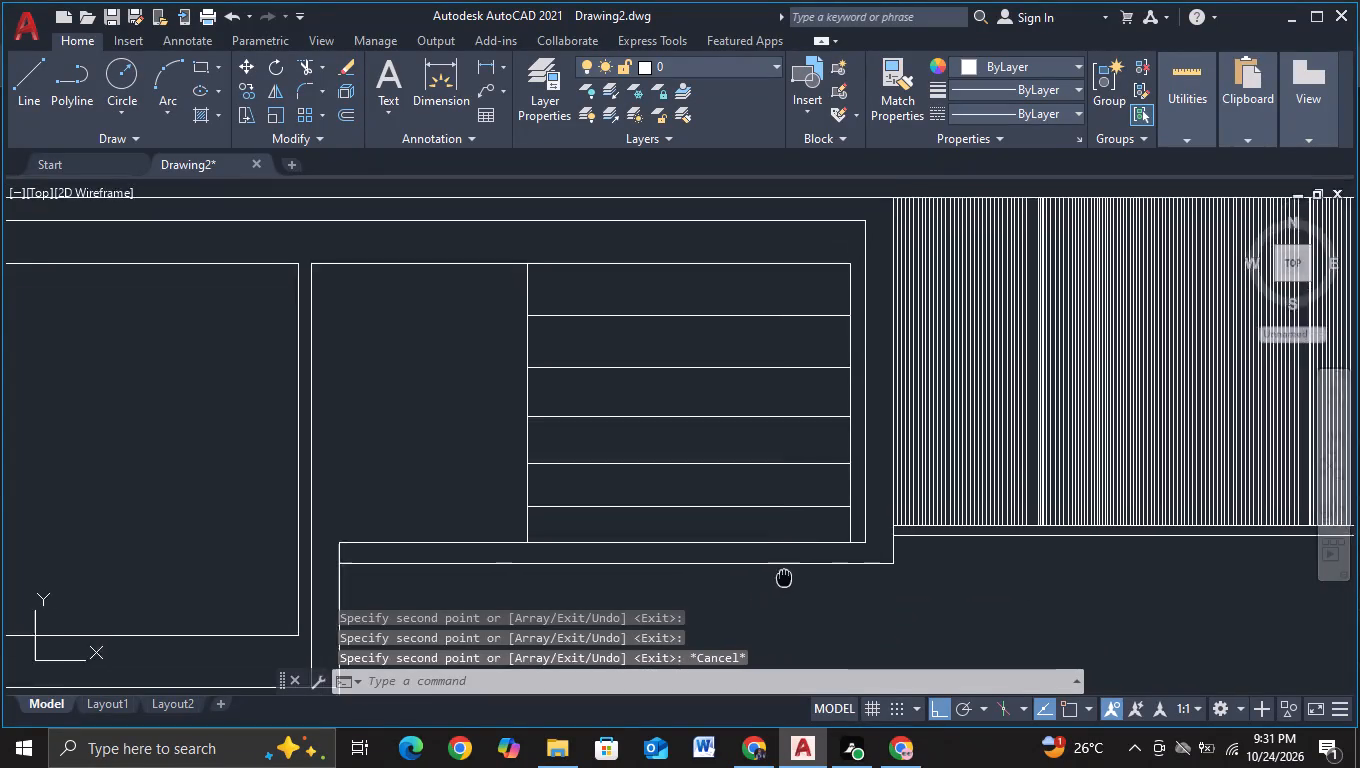
{"action": "middle_click_drag", "start_coordinate": [786, 576], "coordinate": [801, 571]}
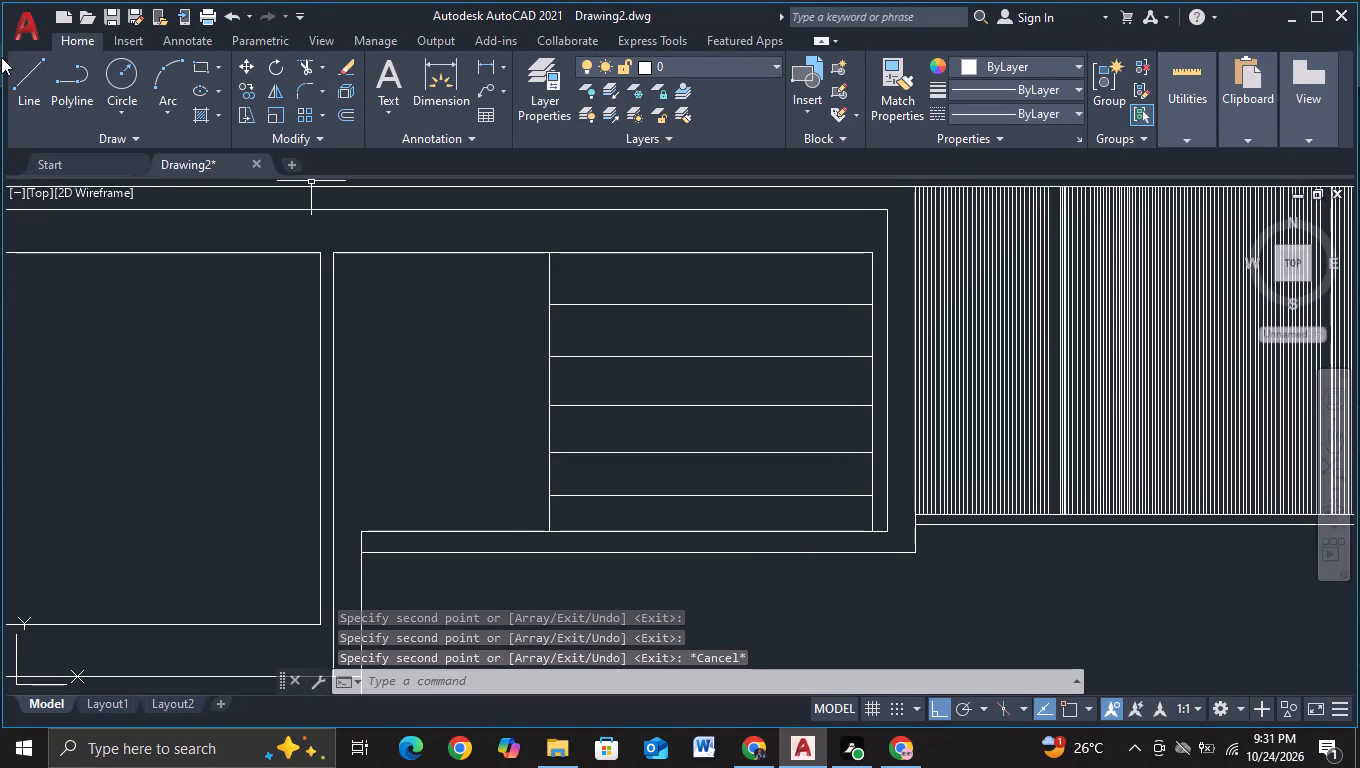
{"action": "left_click", "coordinate": [28, 95]}
{"action": "scroll", "coordinate": [392, 310], "scroll_direction": "up", "scroll_amount": 2}
{"action": "middle_click_drag", "start_coordinate": [303, 264], "coordinate": [320, 397]}
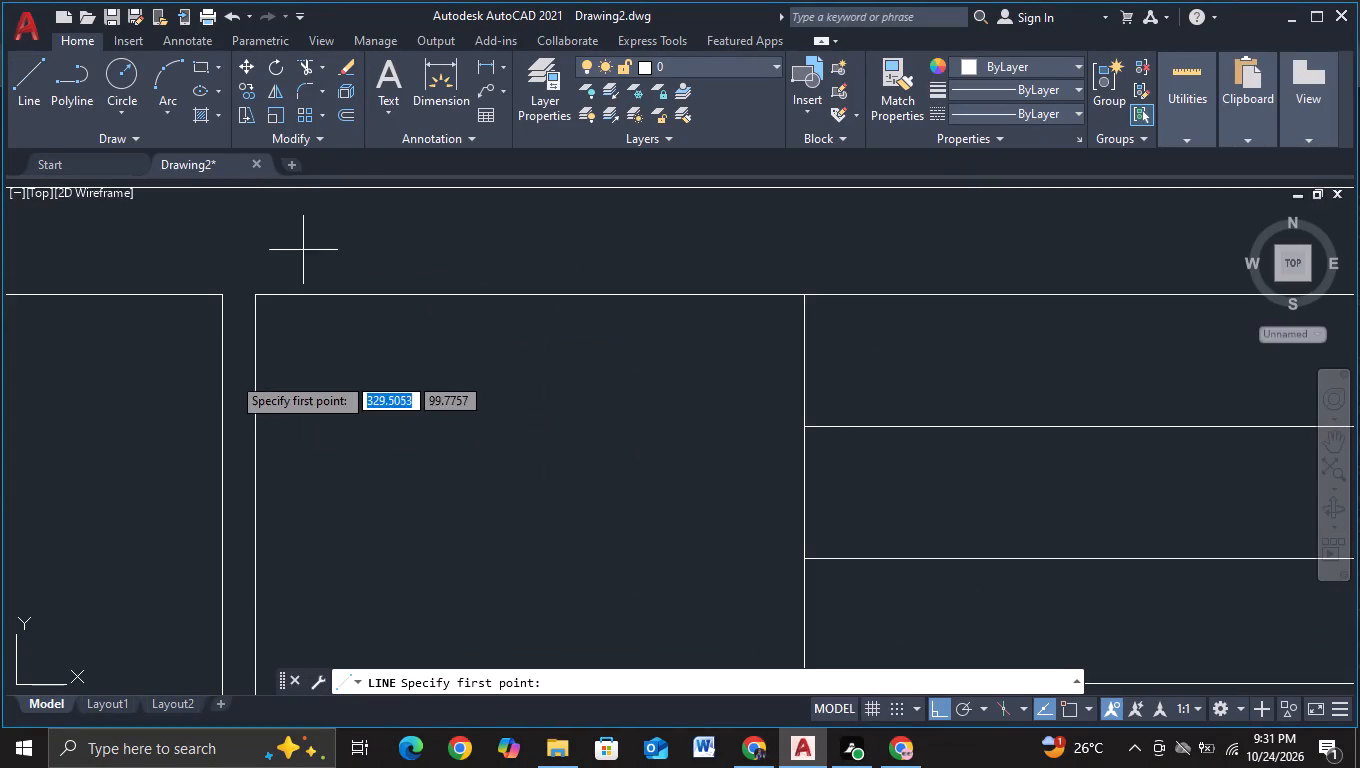
{"action": "left_click", "coordinate": [246, 345]}
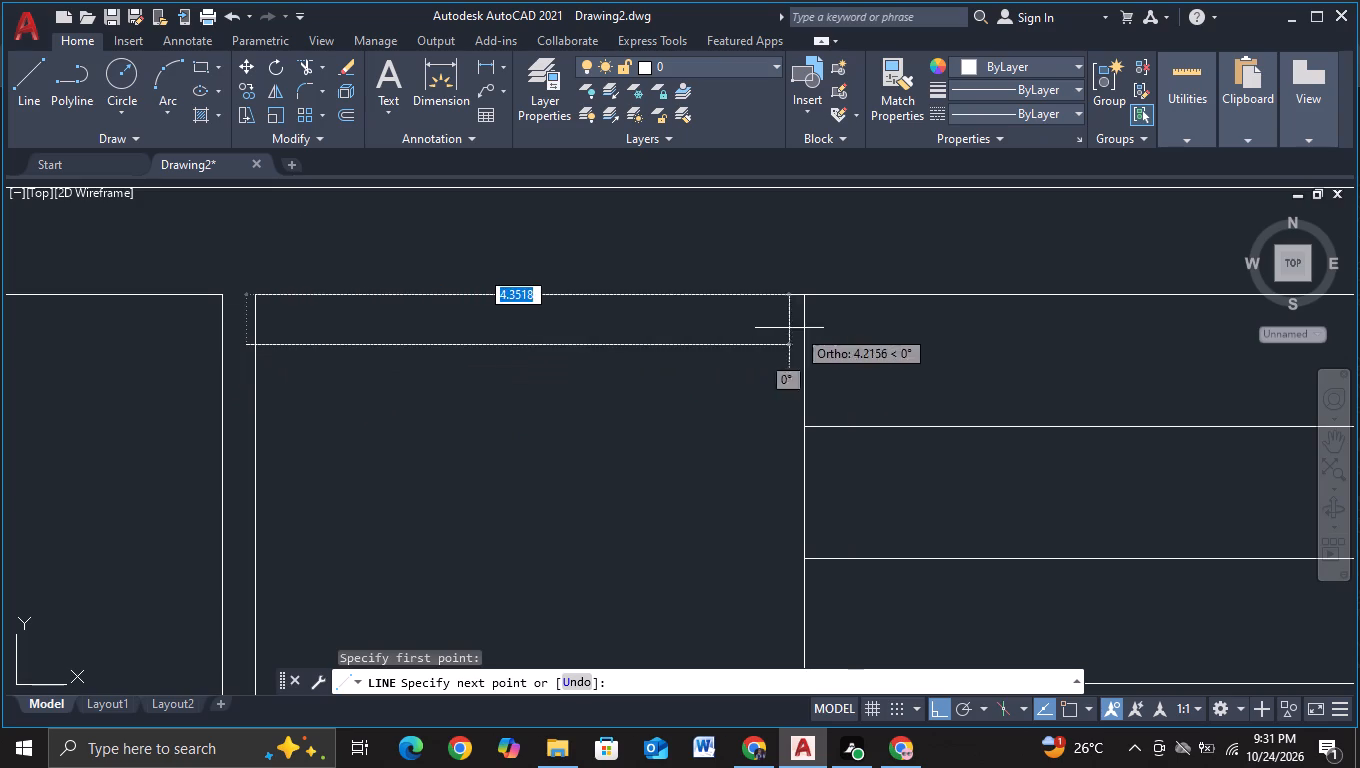
{"action": "left_click", "coordinate": [882, 333]}
{"action": "key", "text": "Escape"}
Trim both ends of the left section's horizontal line at the panel's left-hand line and the divider.
{"action": "left_click", "coordinate": [309, 71]}
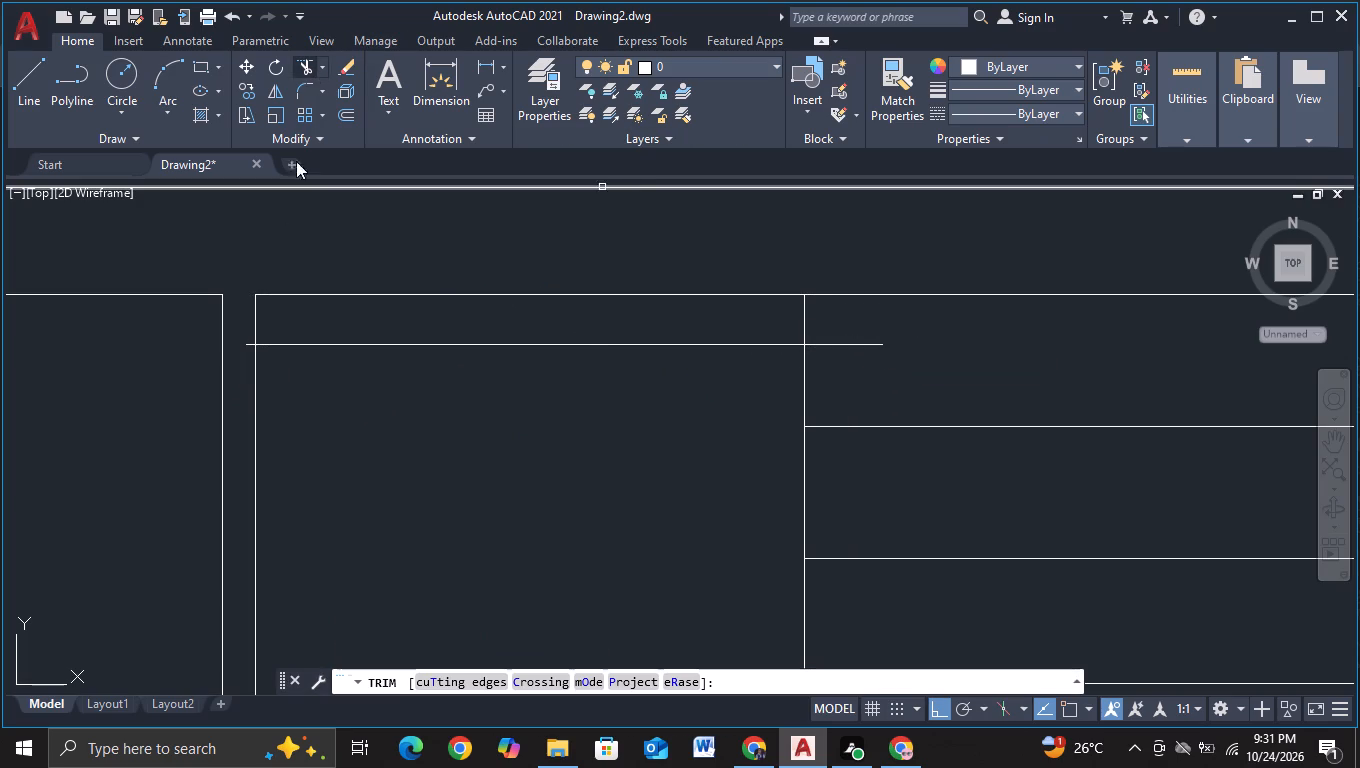
{"action": "left_click", "coordinate": [248, 341]}
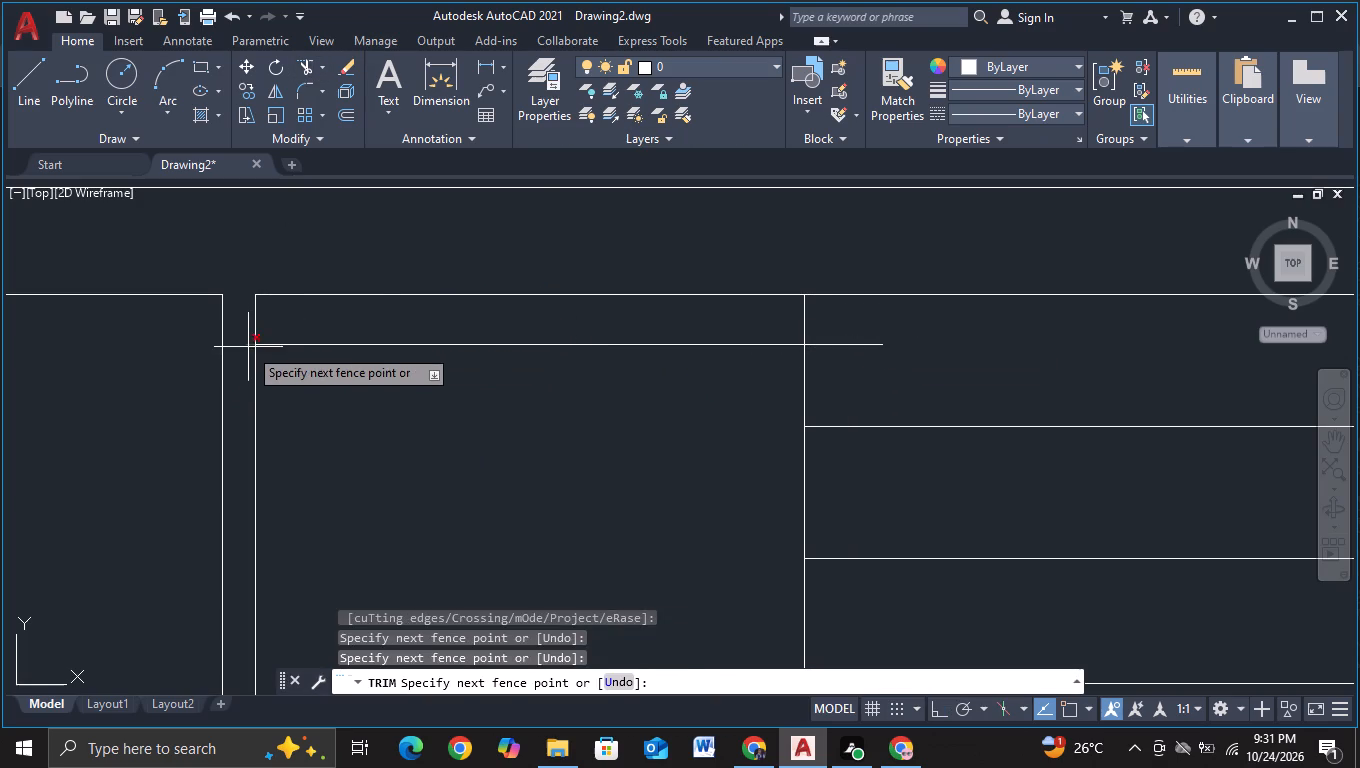
{"action": "left_click", "coordinate": [248, 349]}
{"action": "left_click", "coordinate": [827, 333]}
{"action": "left_click", "coordinate": [834, 366]}
{"action": "key", "text": "Escape"}
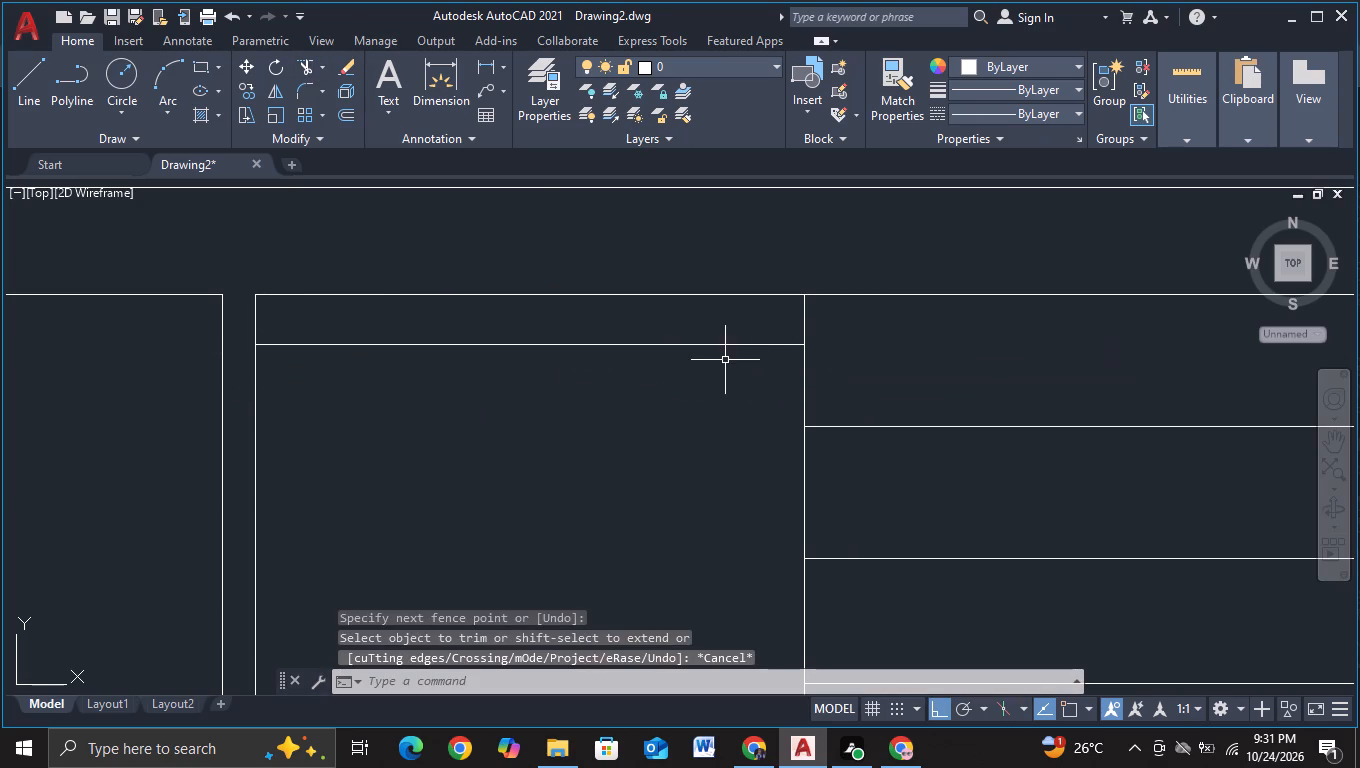
Copy the left section's horizontal line straight down thirteen times at roughly 0.4-unit spacing, to about 5 units below the original.
{"action": "left_click", "coordinate": [720, 346]}
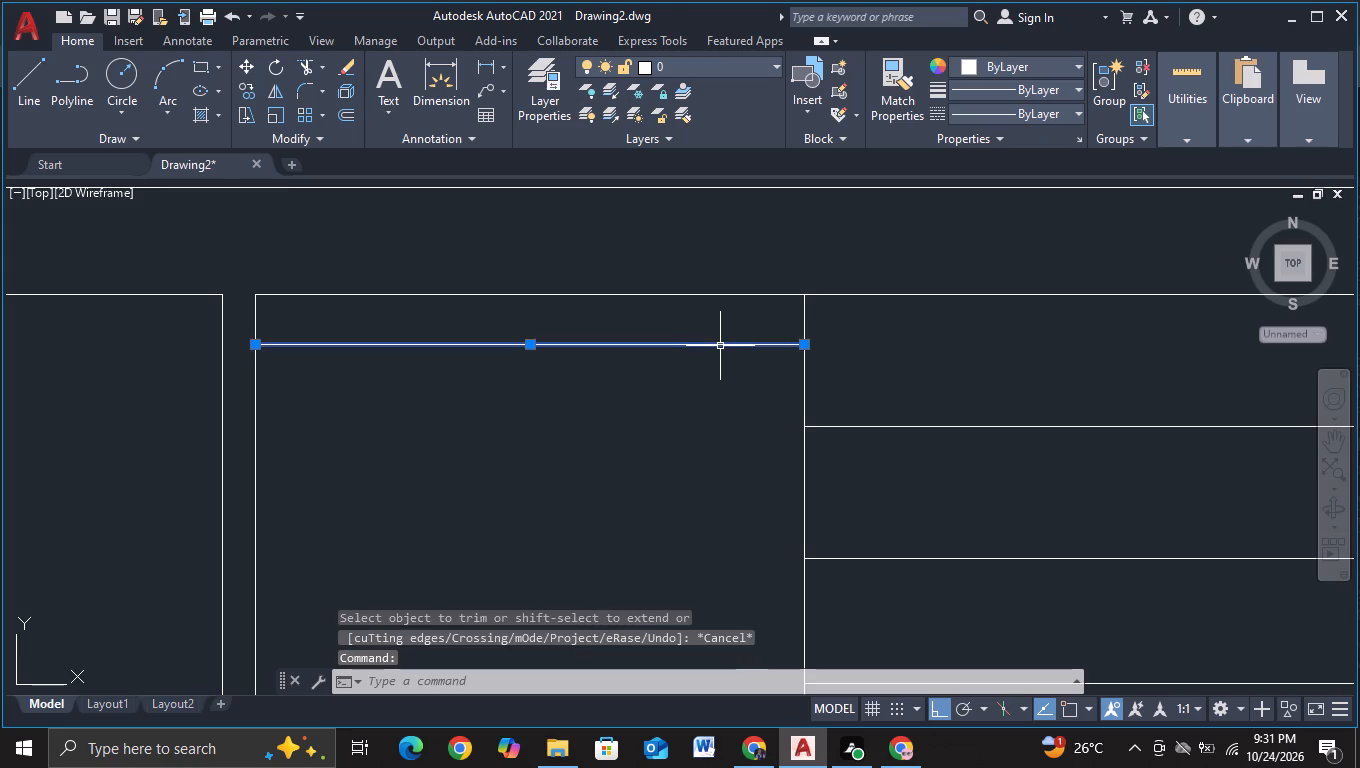
{"action": "key", "text": "c"}
{"action": "left_click", "coordinate": [784, 410]}
{"action": "left_click", "coordinate": [722, 422]}
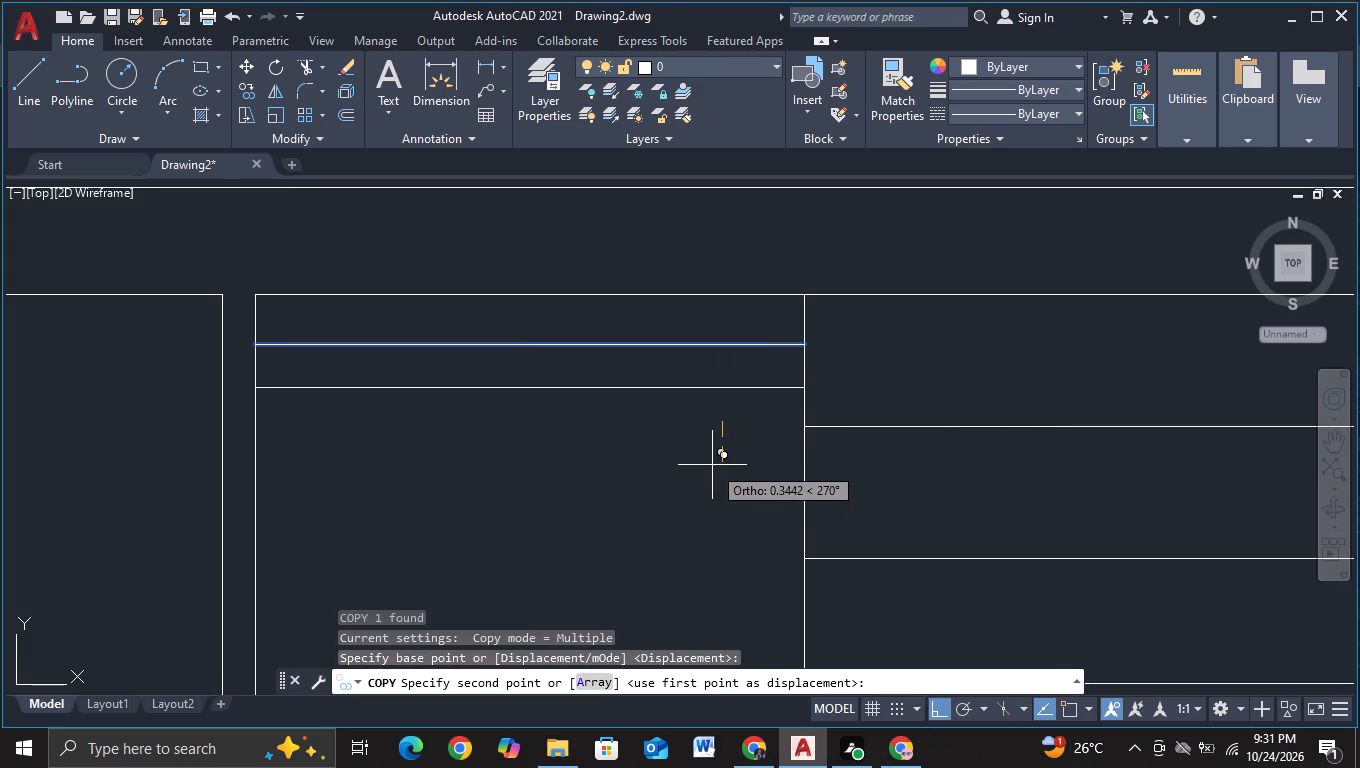
{"action": "left_click", "coordinate": [712, 470]}
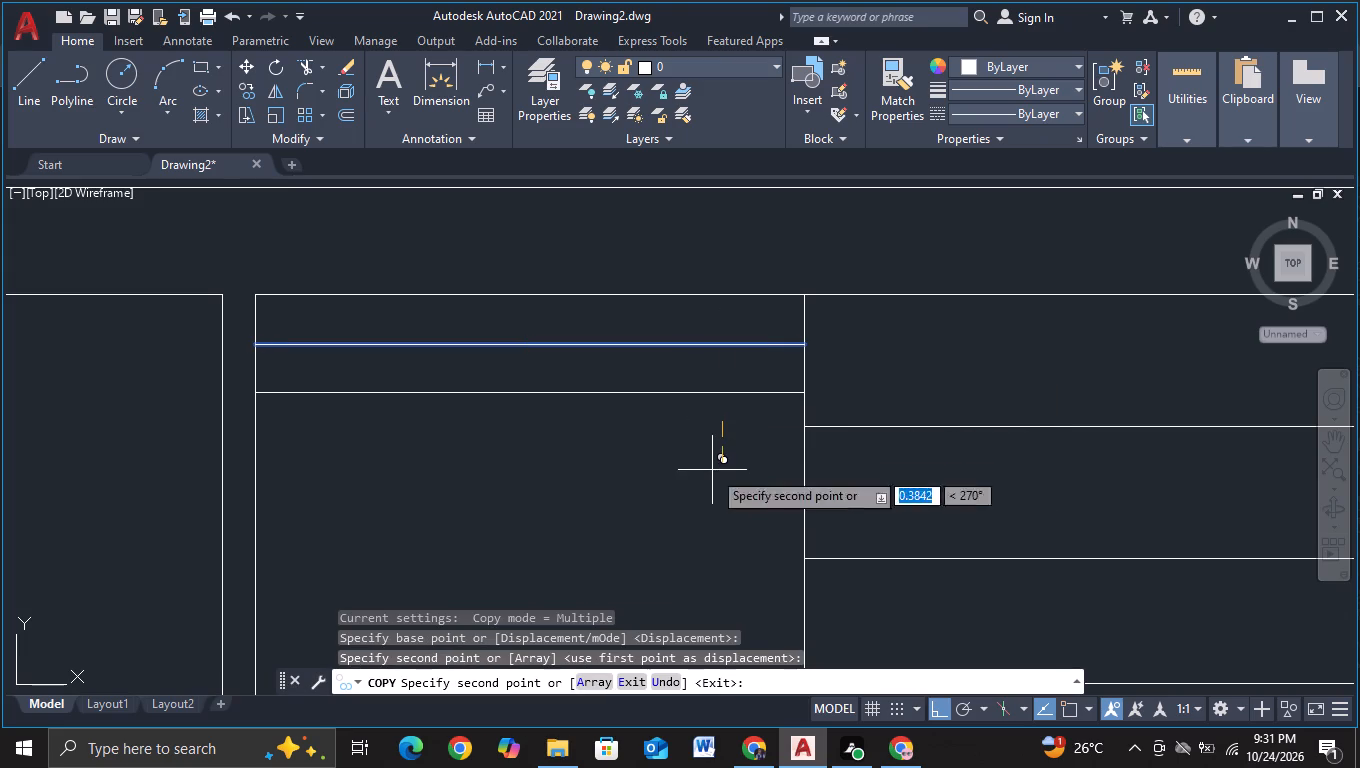
{"action": "left_click", "coordinate": [709, 521]}
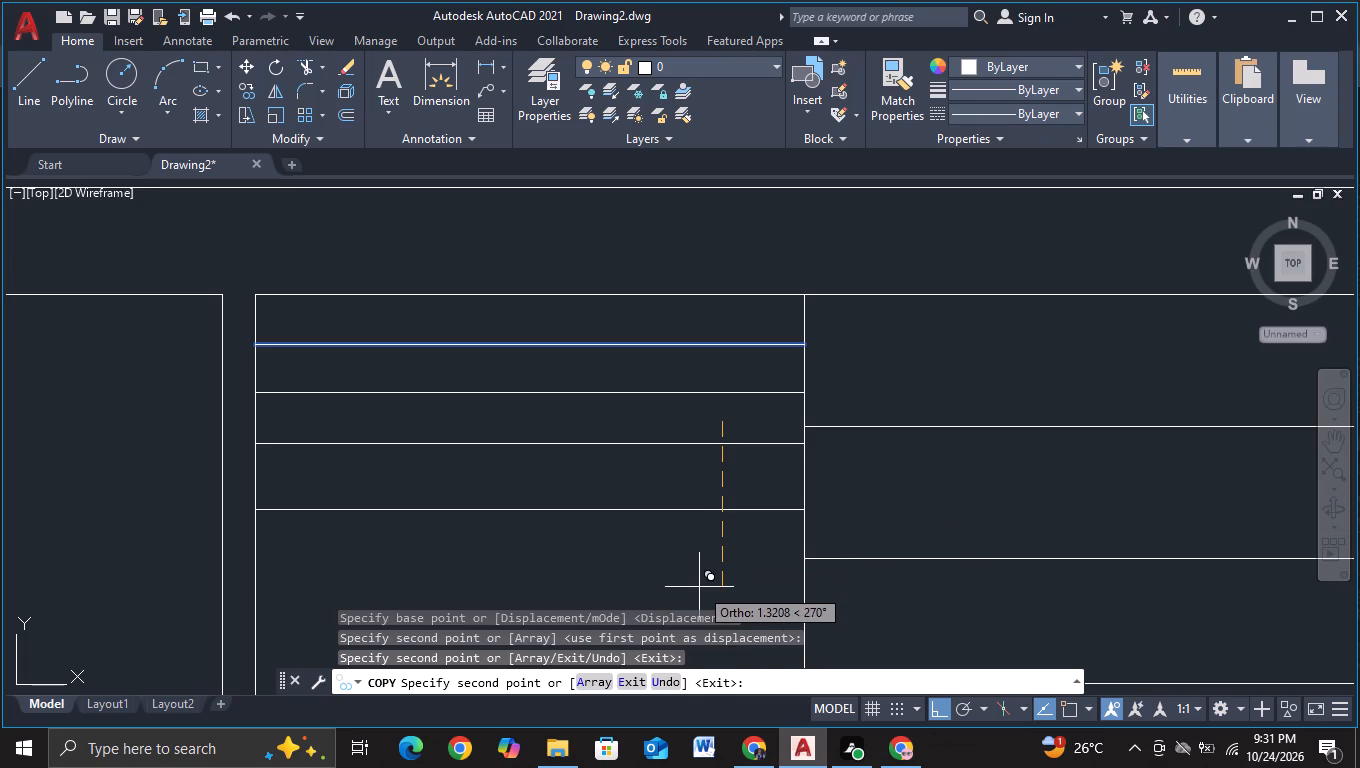
{"action": "left_click", "coordinate": [699, 576]}
{"action": "middle_click_drag", "start_coordinate": [699, 576], "coordinate": [699, 568]}
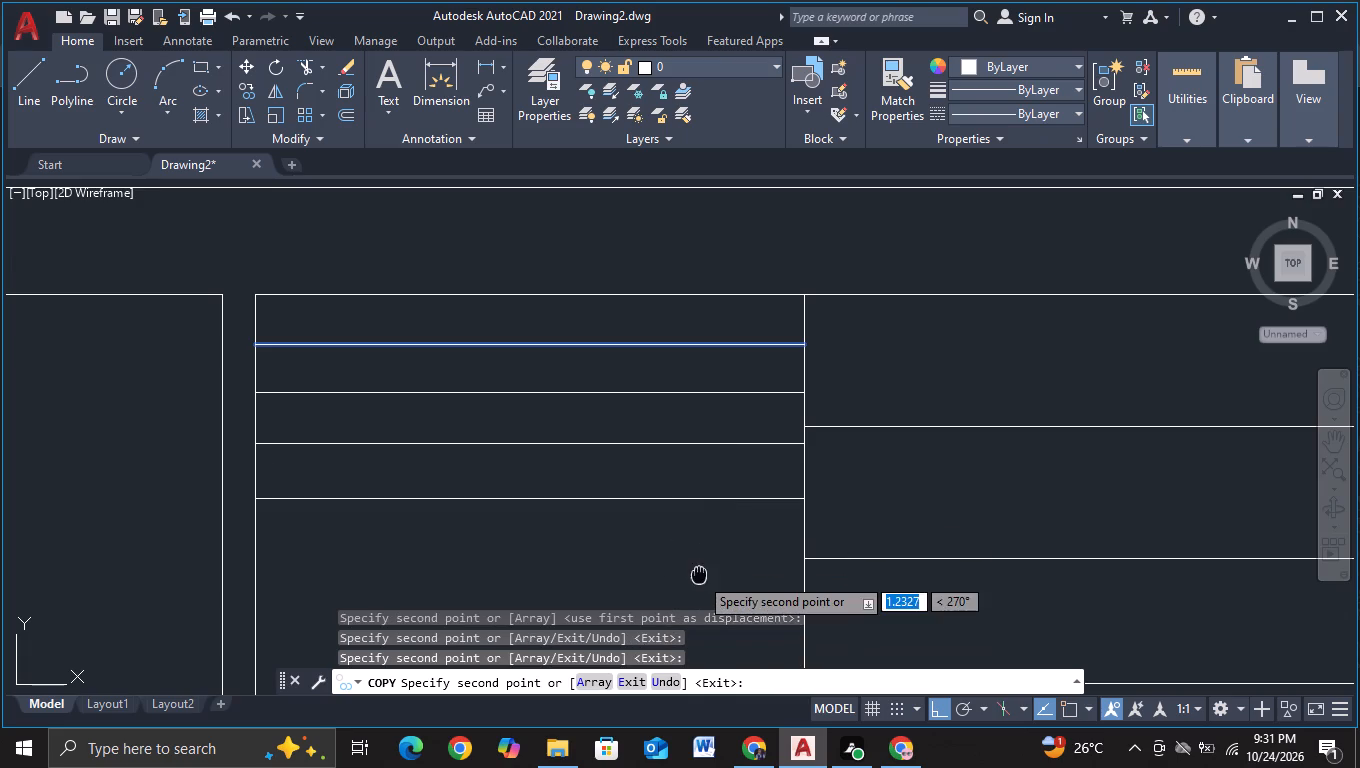
{"action": "middle_click_drag", "start_coordinate": [699, 568], "coordinate": [706, 465]}
{"action": "left_click", "coordinate": [695, 510]}
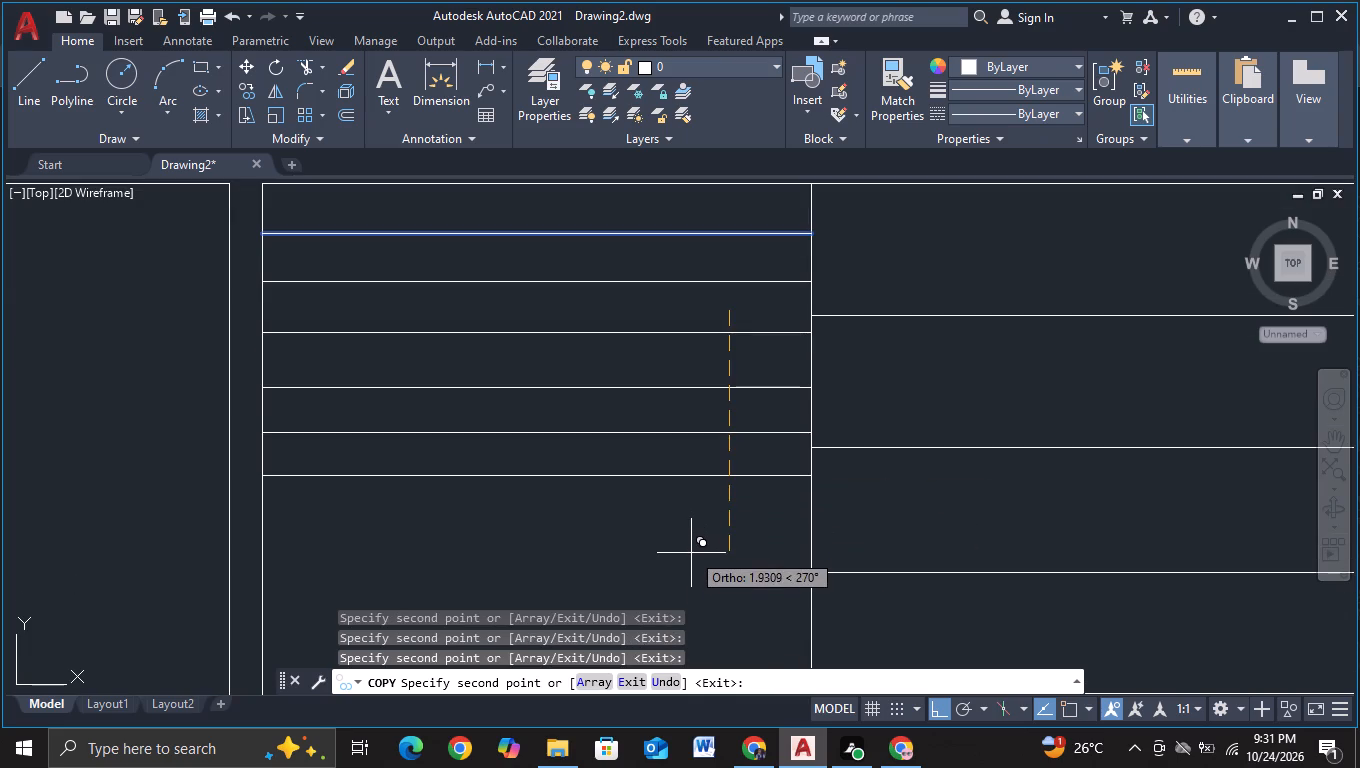
{"action": "left_click", "coordinate": [691, 556]}
{"action": "middle_click_drag", "start_coordinate": [691, 556], "coordinate": [701, 362]}
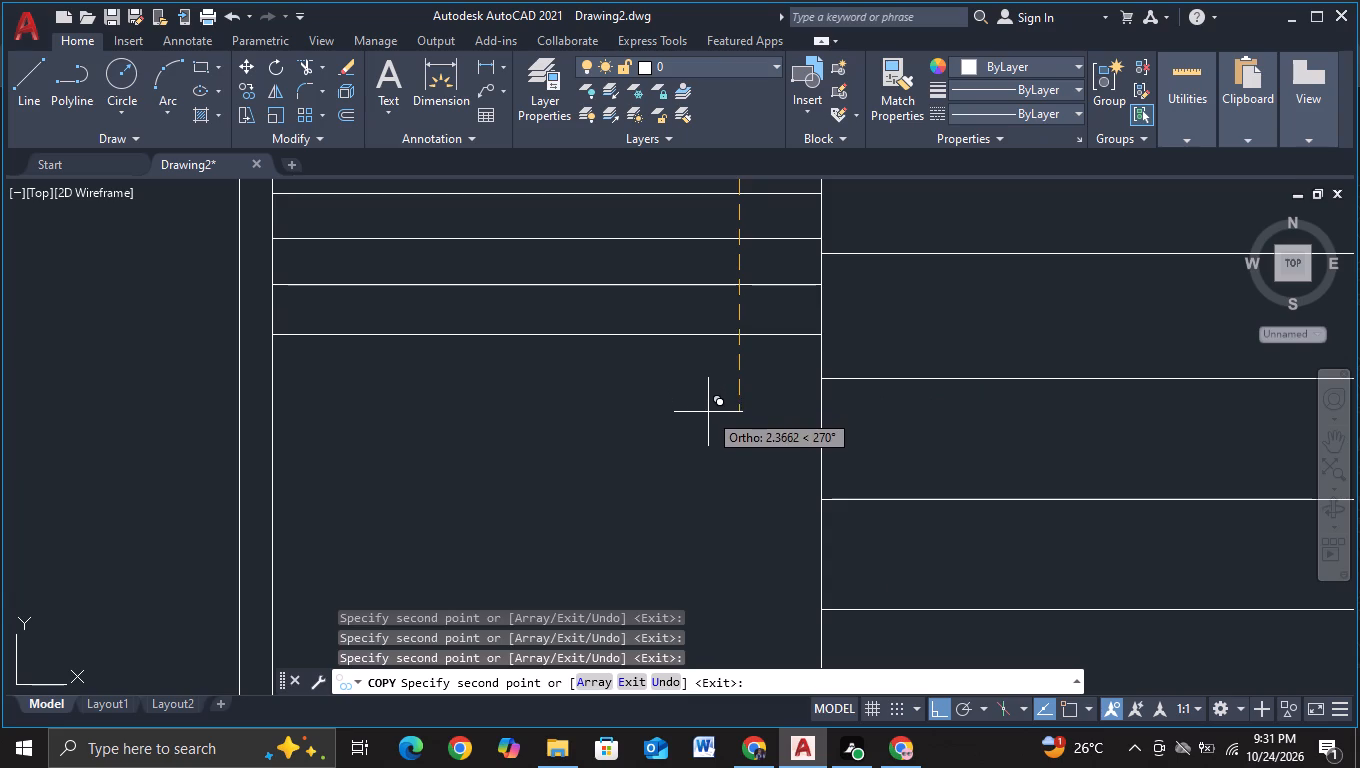
{"action": "left_click", "coordinate": [708, 412]}
{"action": "left_click", "coordinate": [709, 461]}
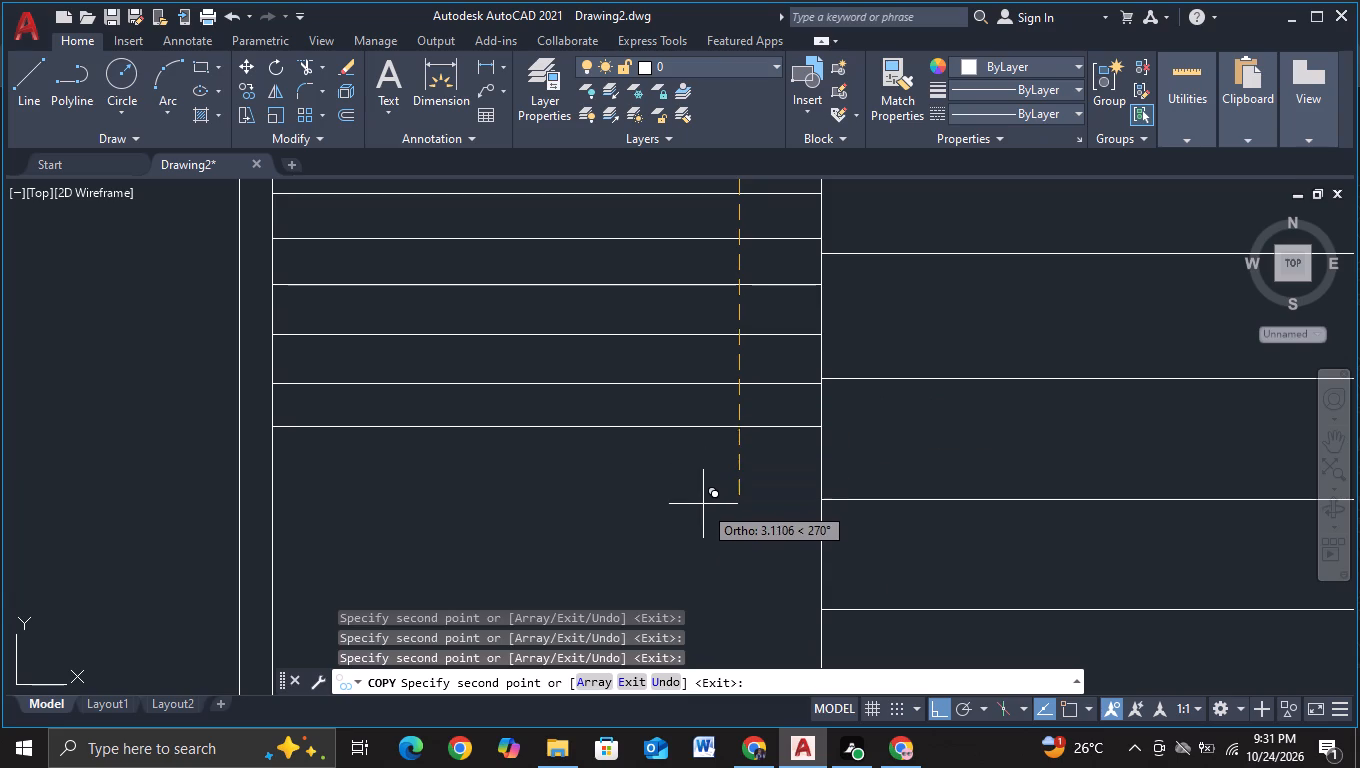
{"action": "left_click", "coordinate": [703, 507]}
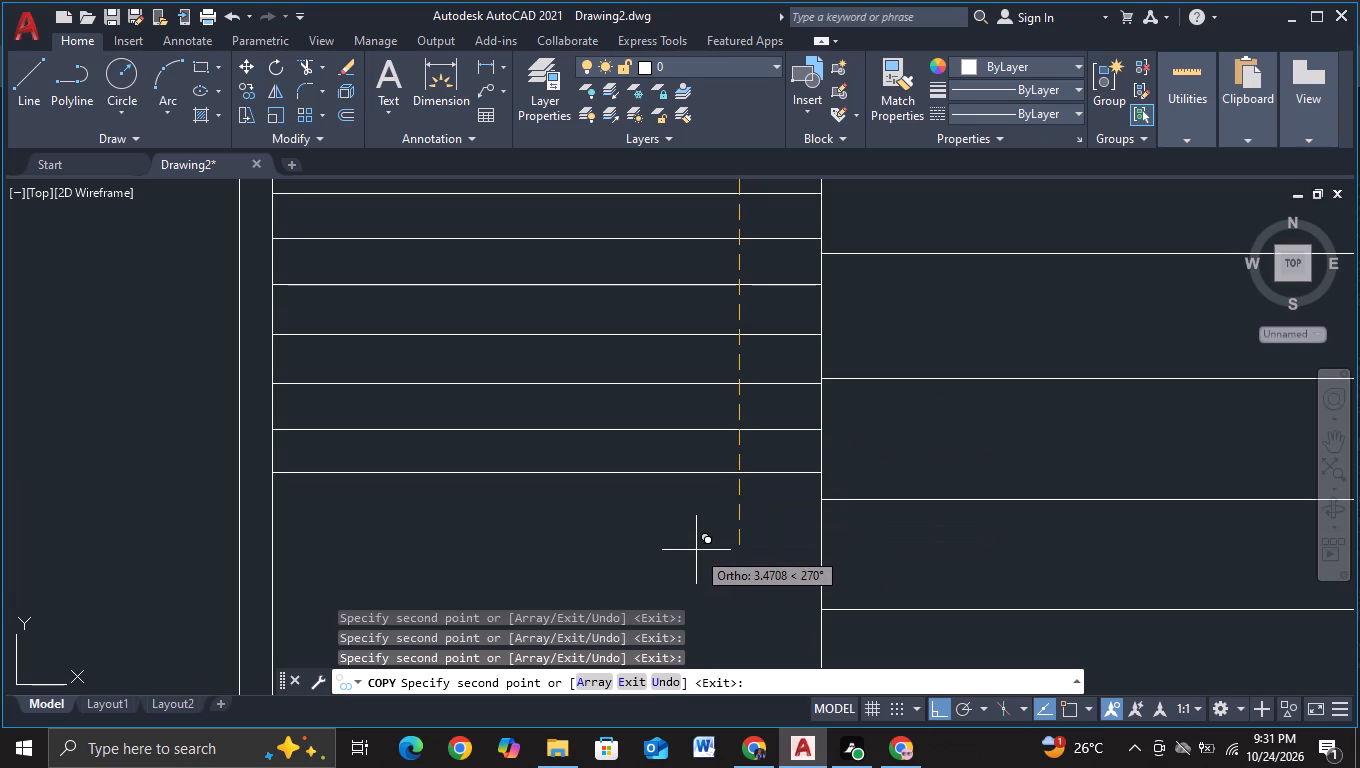
{"action": "left_click", "coordinate": [696, 554]}
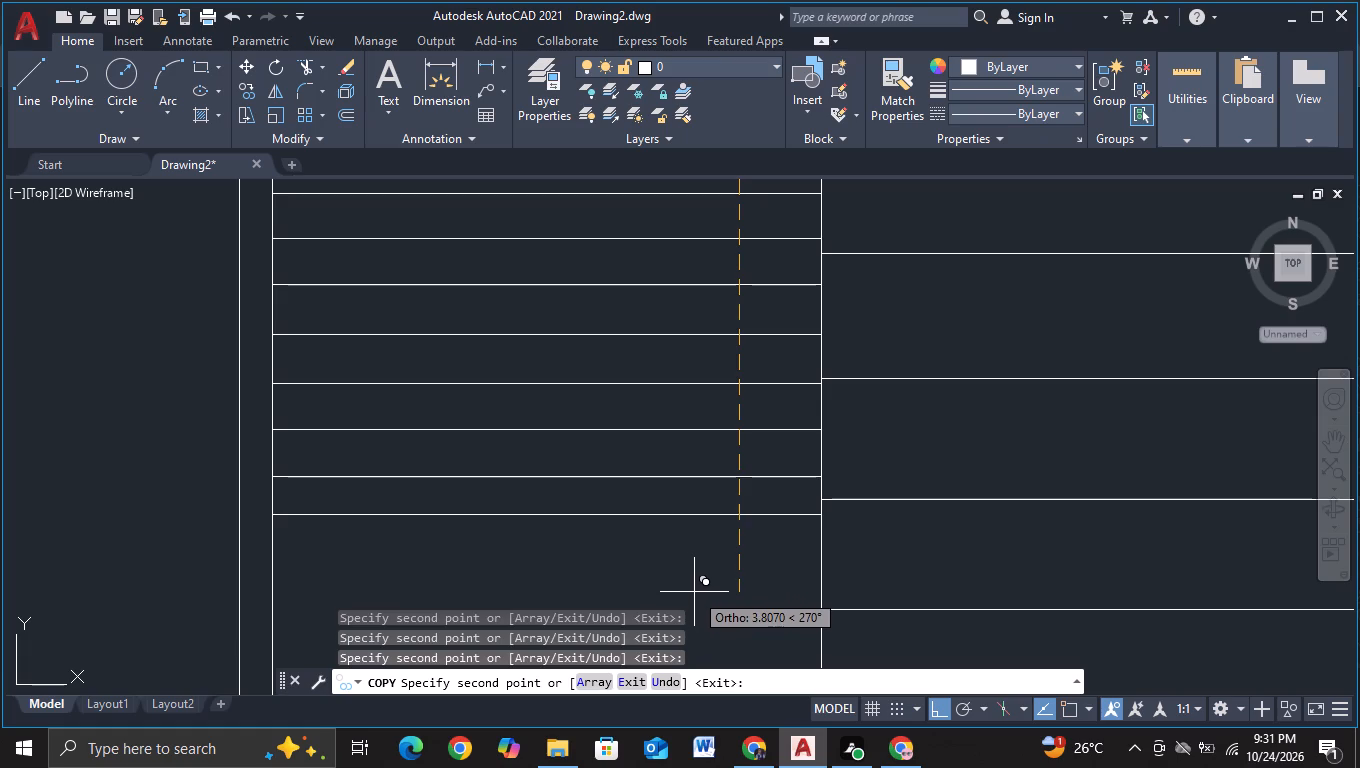
{"action": "left_click", "coordinate": [695, 596]}
{"action": "middle_click_drag", "start_coordinate": [695, 596], "coordinate": [707, 416]}
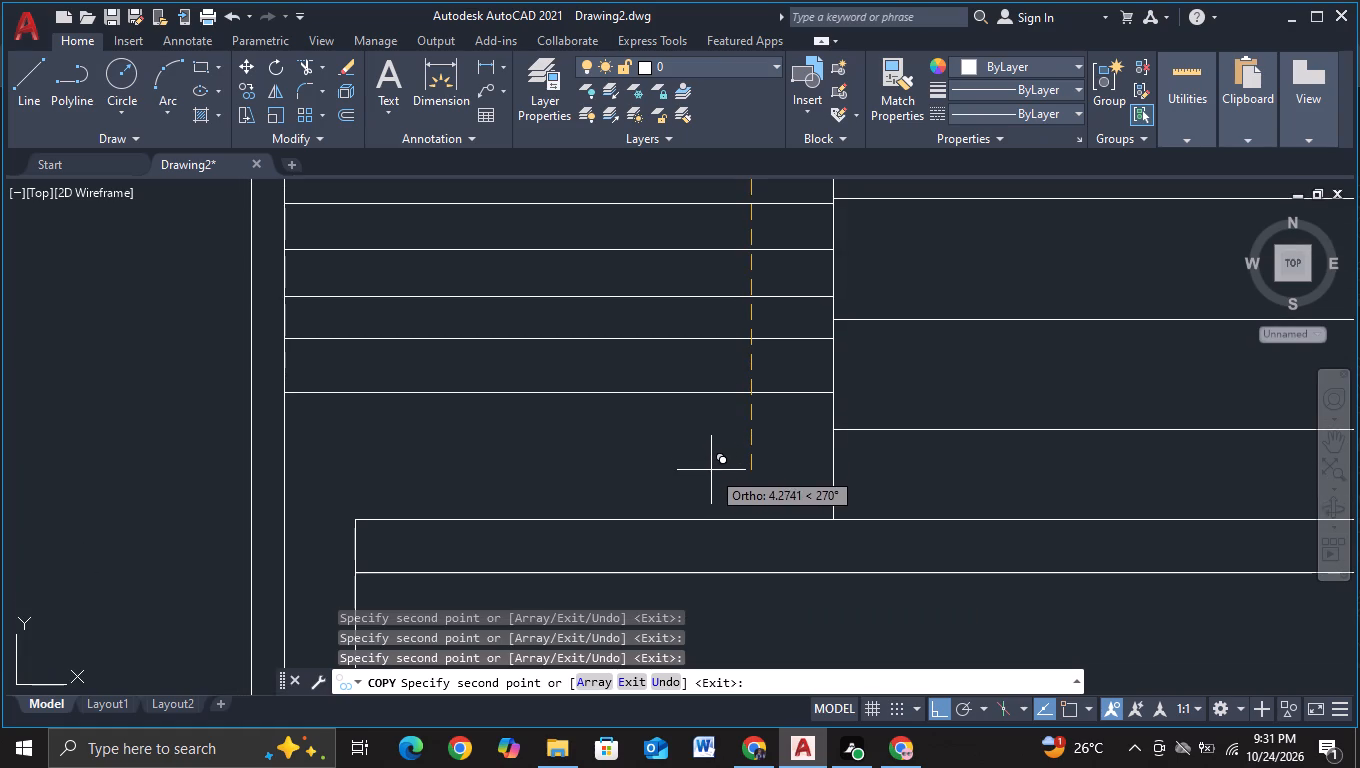
{"action": "left_click", "coordinate": [711, 470]}
{"action": "left_click", "coordinate": [698, 519]}
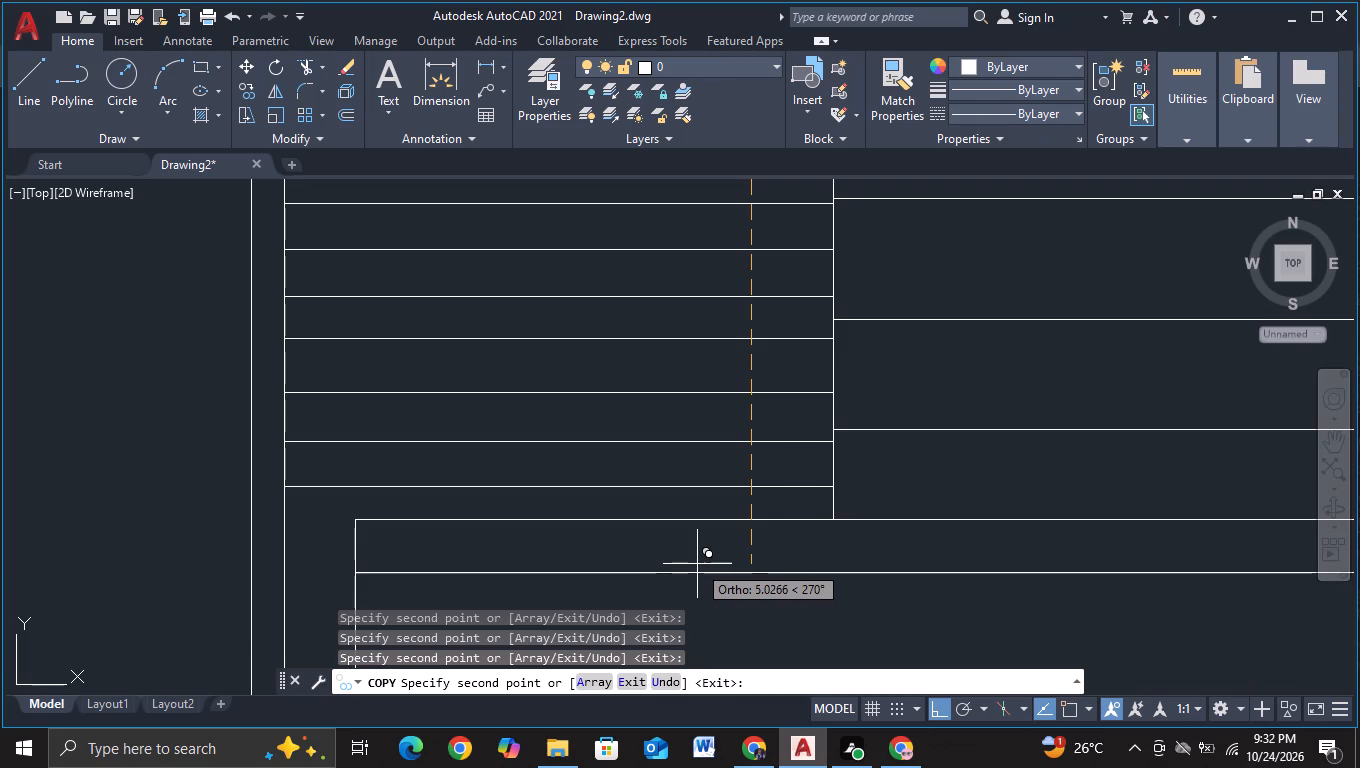
{"action": "left_click", "coordinate": [697, 564]}
{"action": "middle_click_drag", "start_coordinate": [697, 564], "coordinate": [698, 503]}
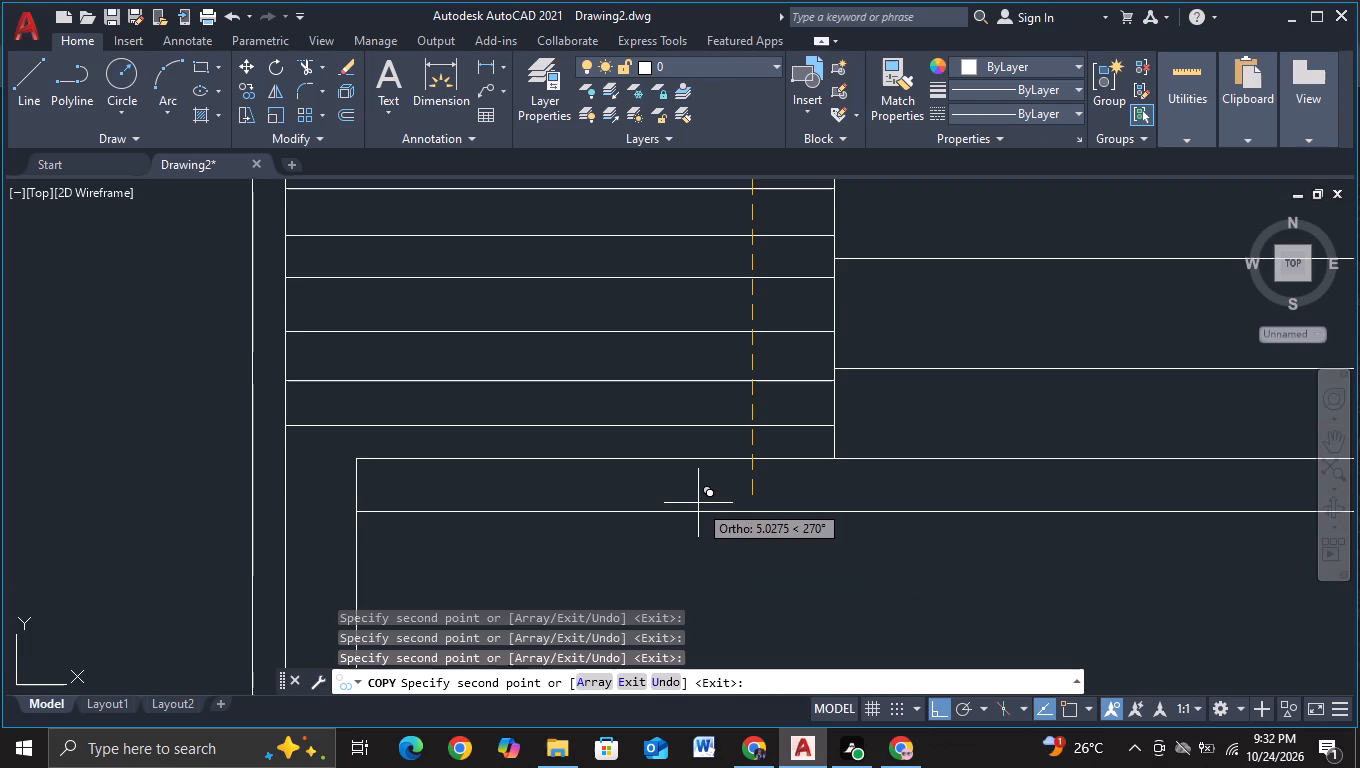
{"action": "key", "text": "Escape"}
Delete the lowest copied horizontal line in the second panel's left section, just above the step's inner lower line.
{"action": "scroll", "coordinate": [711, 533], "scroll_direction": "down", "scroll_amount": 2}
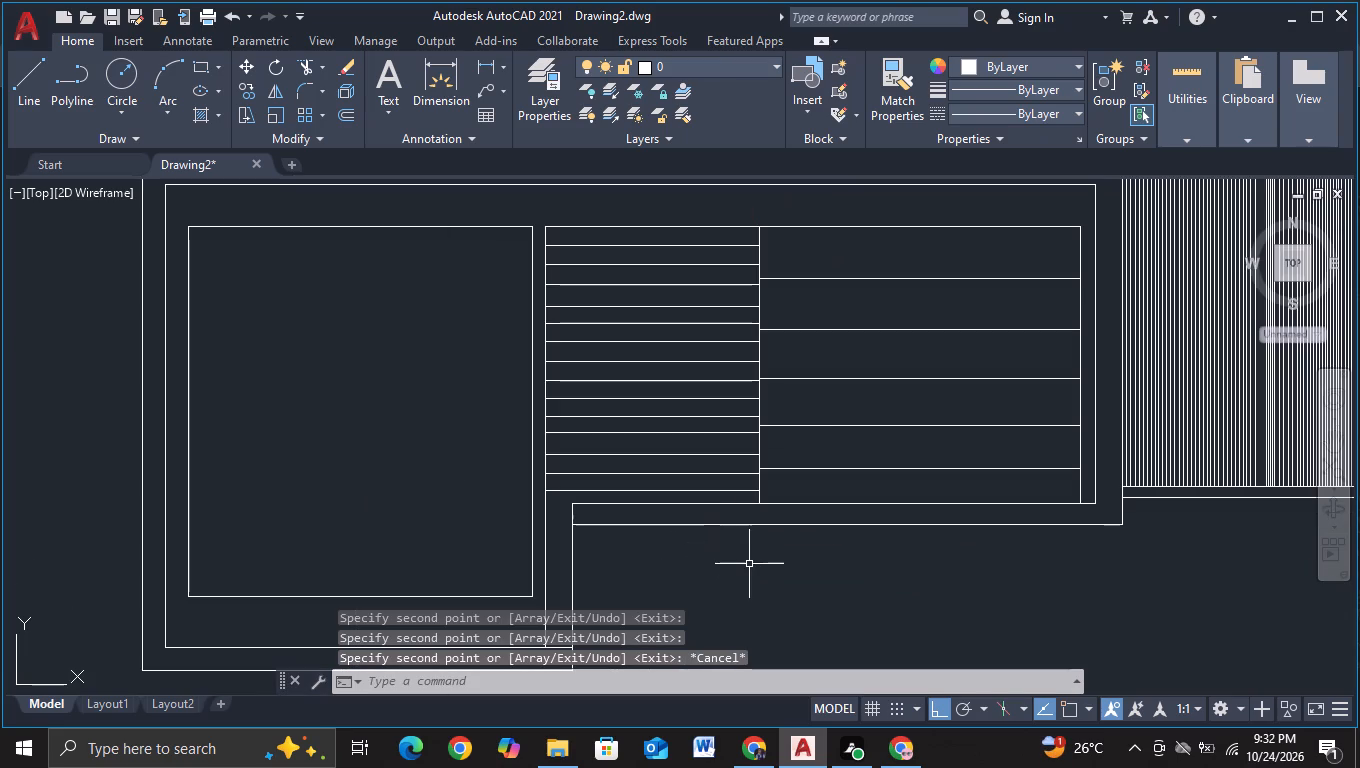
{"action": "left_click", "coordinate": [727, 492]}
{"action": "key", "text": "Delete"}
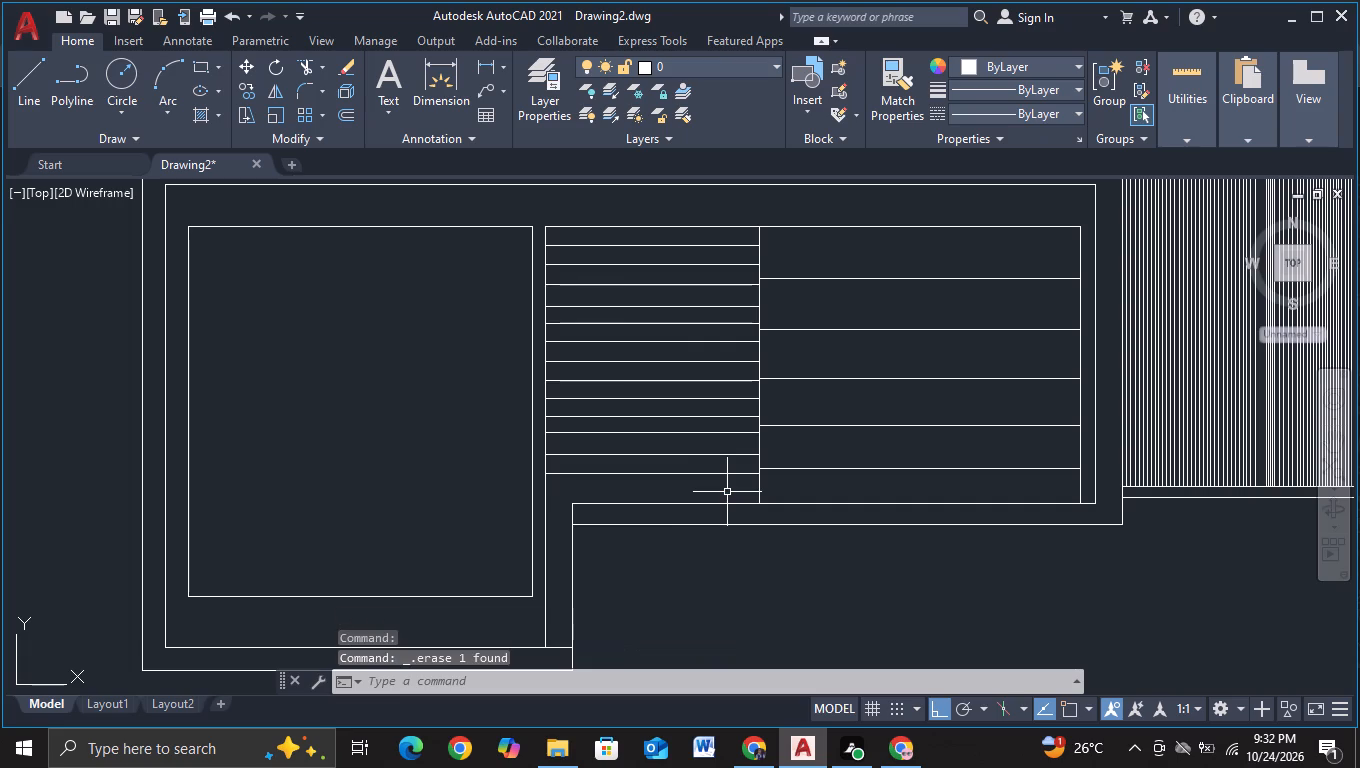
Draw a horizontal line about 8.5 units long across the middle of the lower block's first panel, crossing both its side lines.
{"action": "scroll", "coordinate": [729, 494], "scroll_direction": "down", "scroll_amount": 2}
{"action": "middle_click_drag", "start_coordinate": [780, 584], "coordinate": [623, 561]}
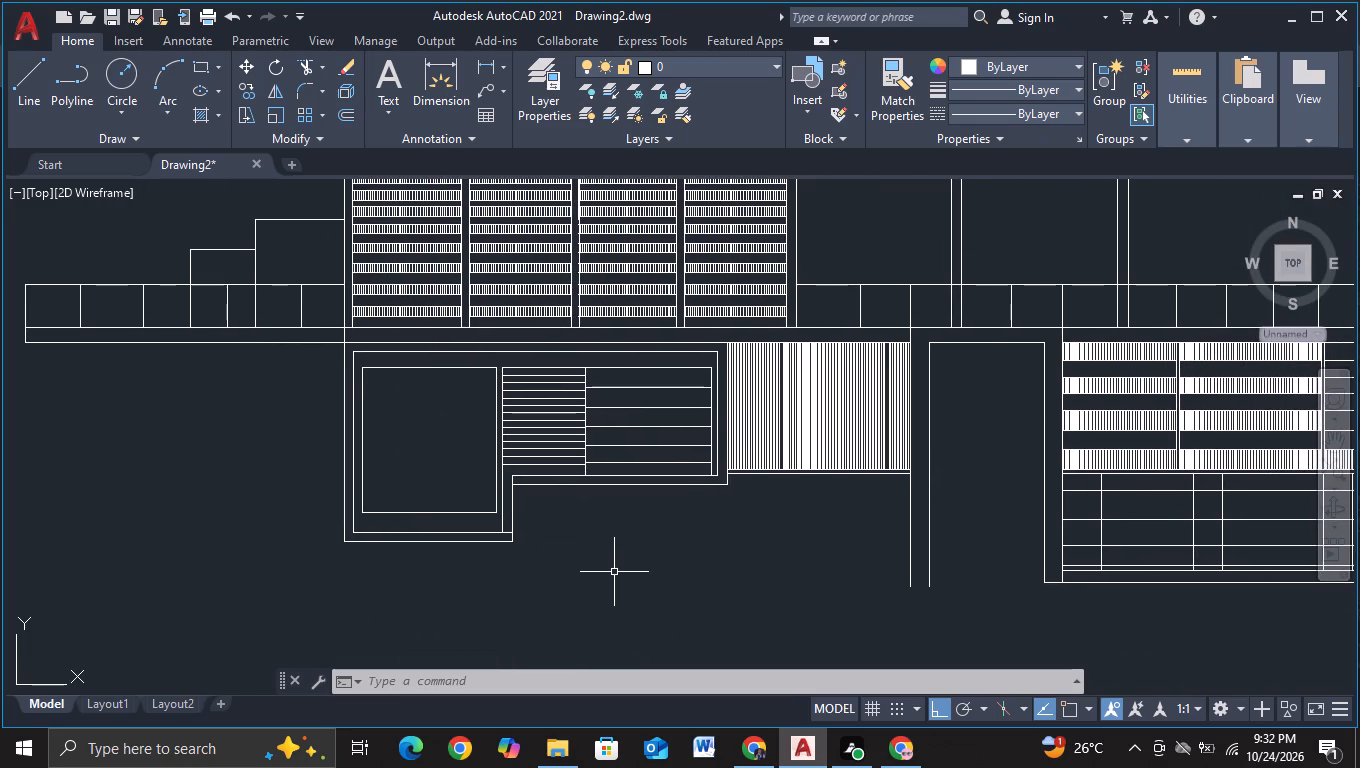
{"action": "middle_click_drag", "start_coordinate": [556, 582], "coordinate": [608, 545]}
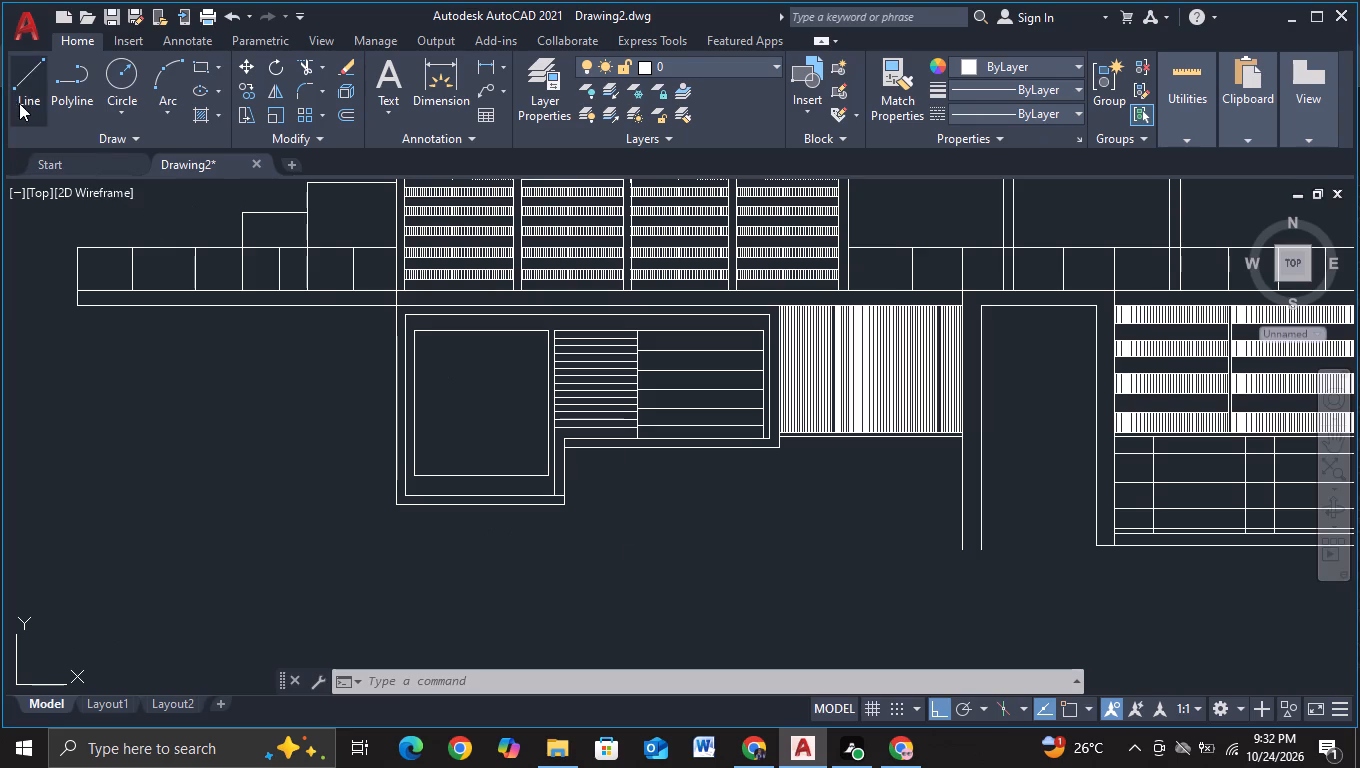
{"action": "left_click", "coordinate": [24, 102]}
{"action": "scroll", "coordinate": [309, 296], "scroll_direction": "up", "scroll_amount": 2}
{"action": "middle_click_drag", "start_coordinate": [400, 435], "coordinate": [358, 431]}
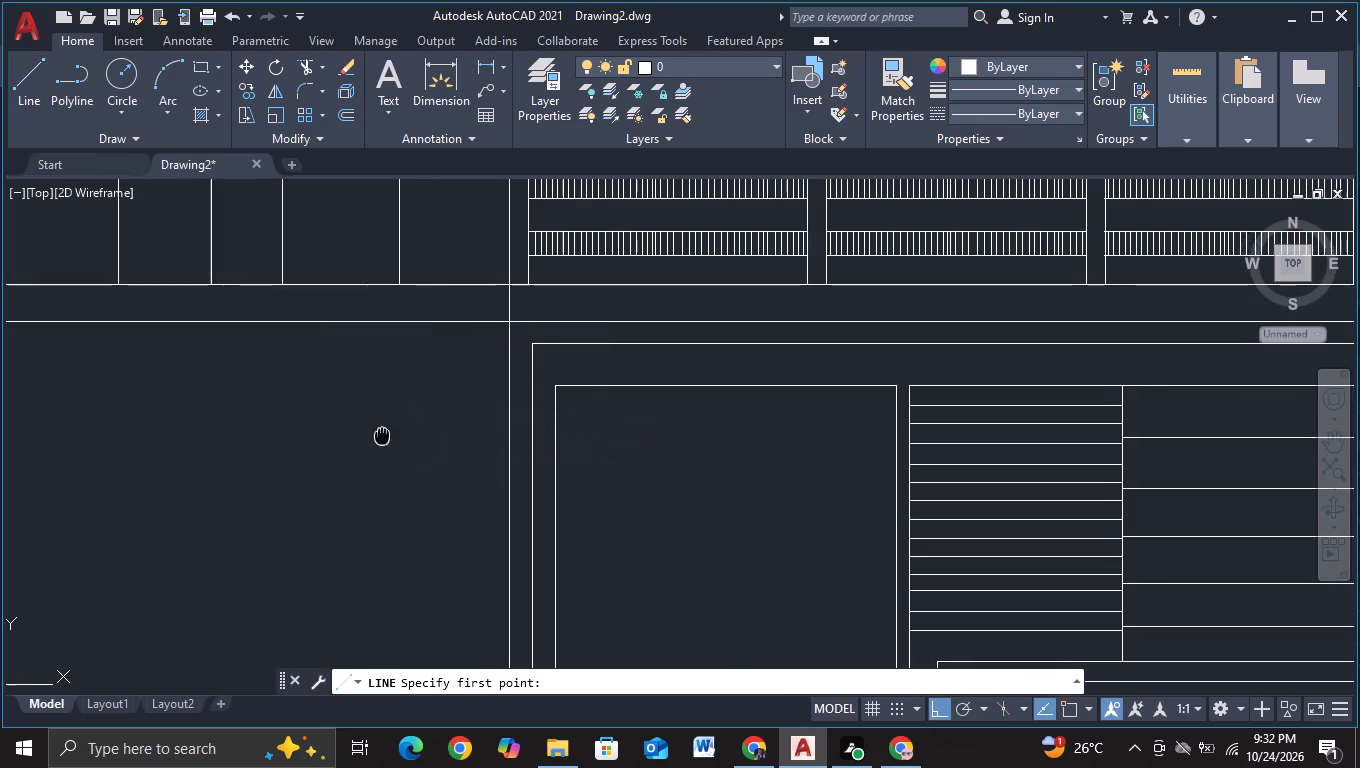
{"action": "middle_click_drag", "start_coordinate": [358, 431], "coordinate": [225, 409]}
{"action": "middle_click_drag", "start_coordinate": [495, 529], "coordinate": [503, 410]}
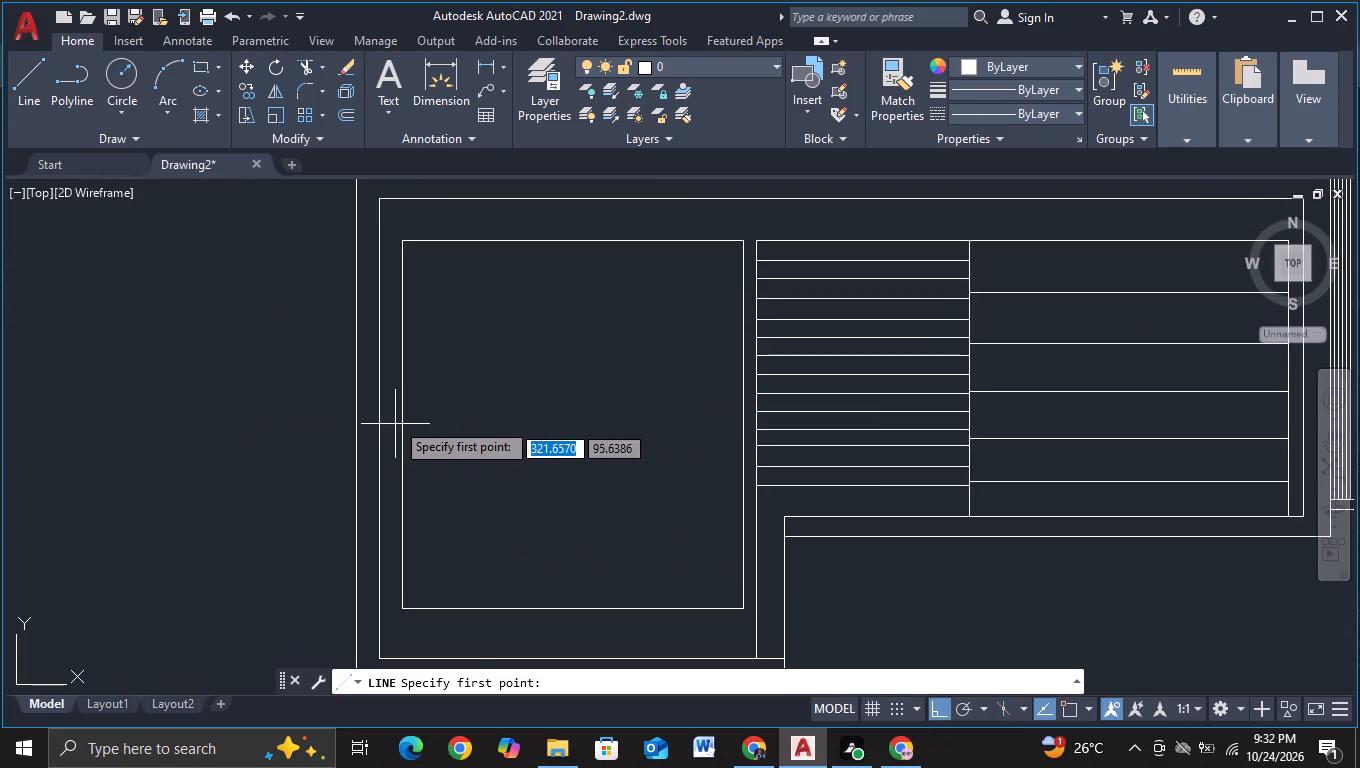
{"action": "left_click", "coordinate": [395, 416]}
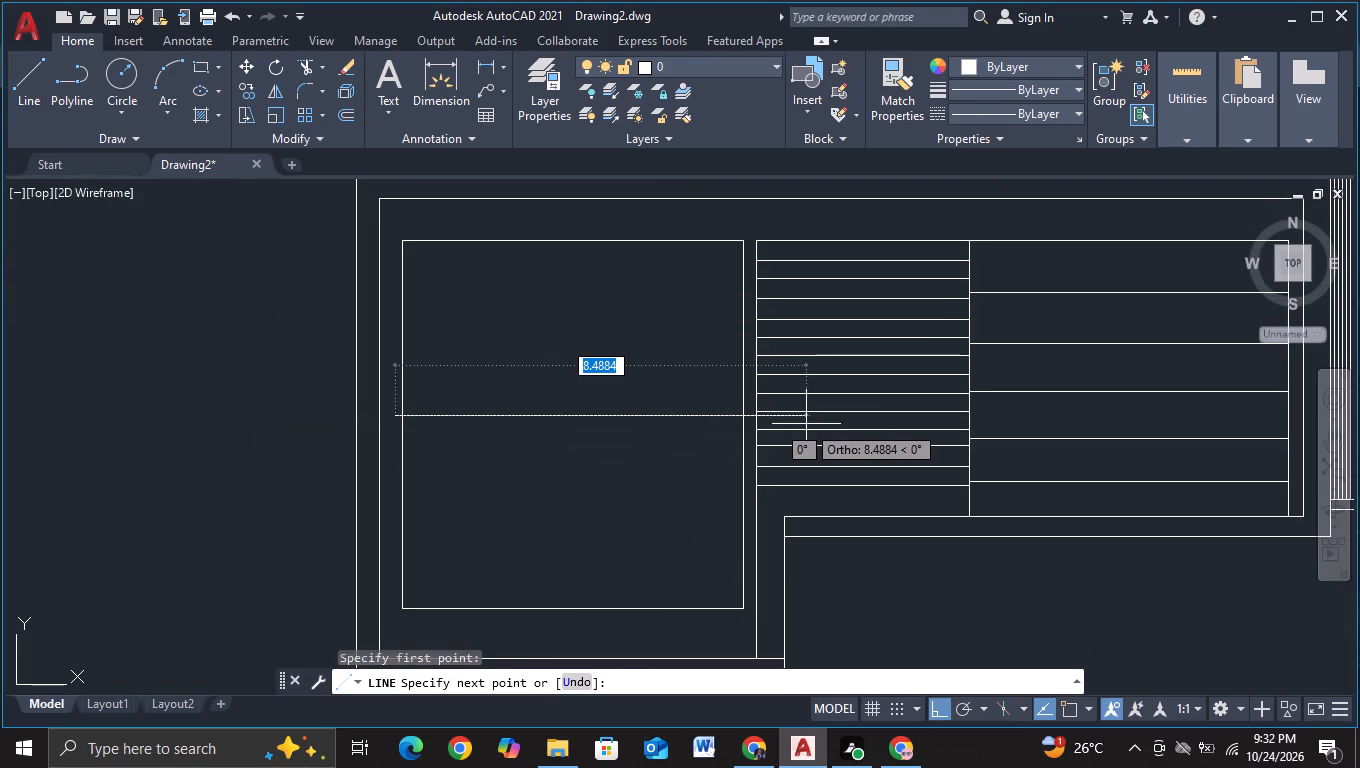
{"action": "left_click", "coordinate": [806, 424]}
{"action": "key", "text": "Escape"}
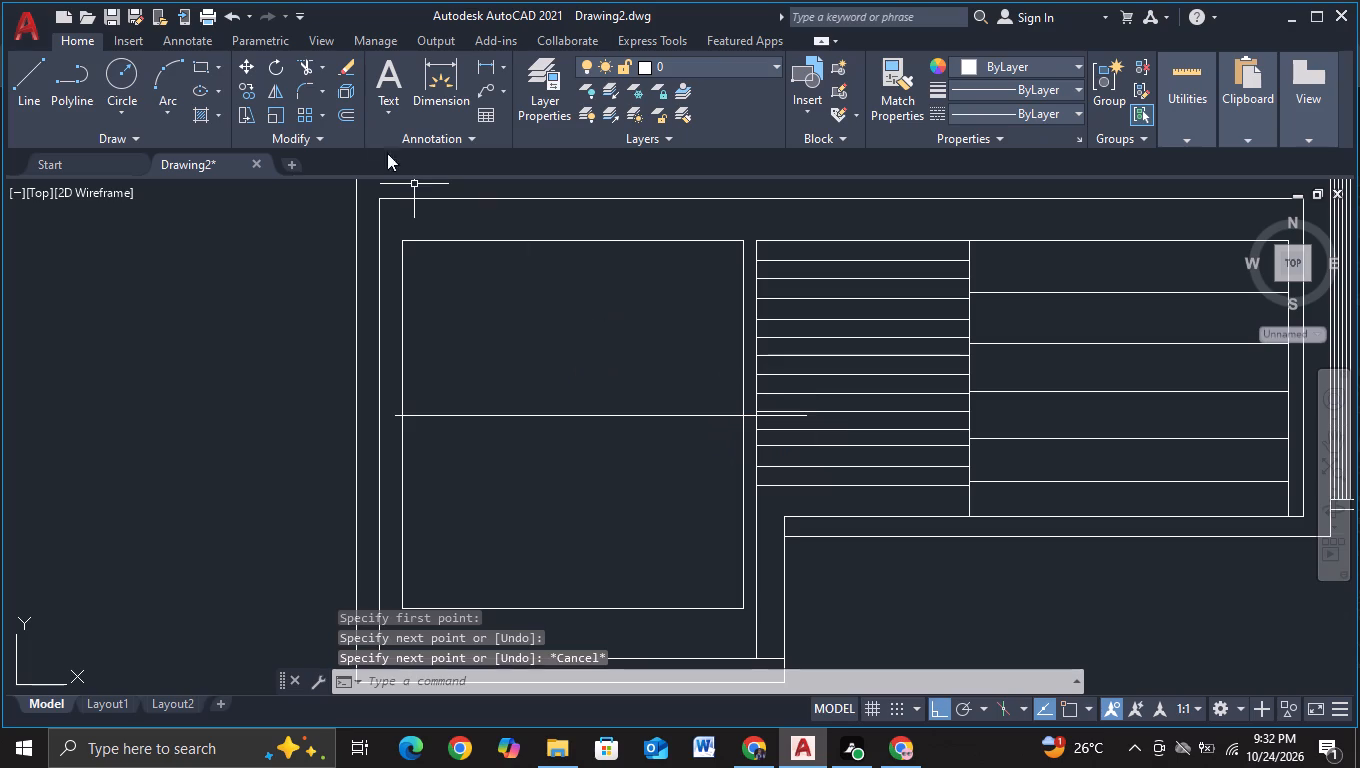
Trim both overhanging ends of the first panel's horizontal line at the panel's side lines.
{"action": "left_click", "coordinate": [300, 67]}
{"action": "scroll", "coordinate": [756, 302], "scroll_direction": "up", "scroll_amount": 3}
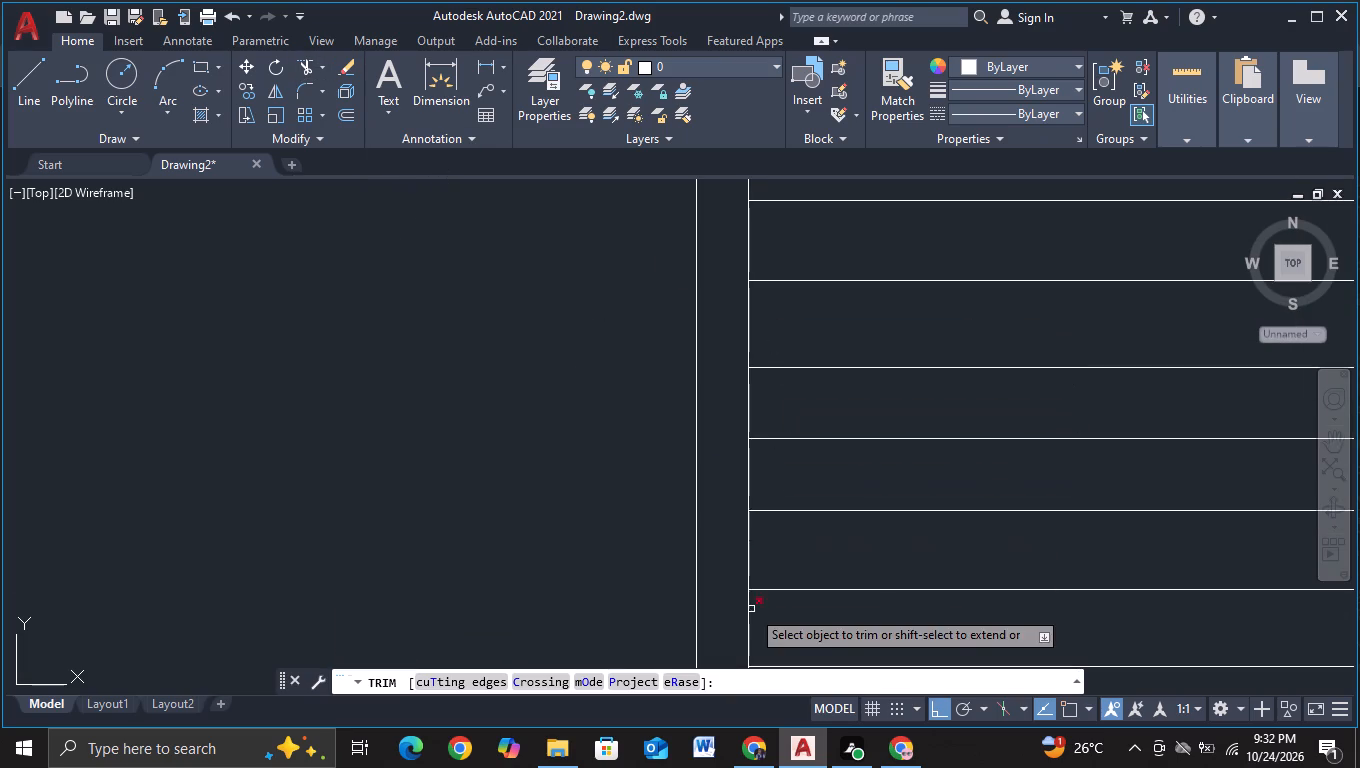
{"action": "middle_click_drag", "start_coordinate": [730, 605], "coordinate": [732, 353]}
{"action": "left_click", "coordinate": [773, 502]}
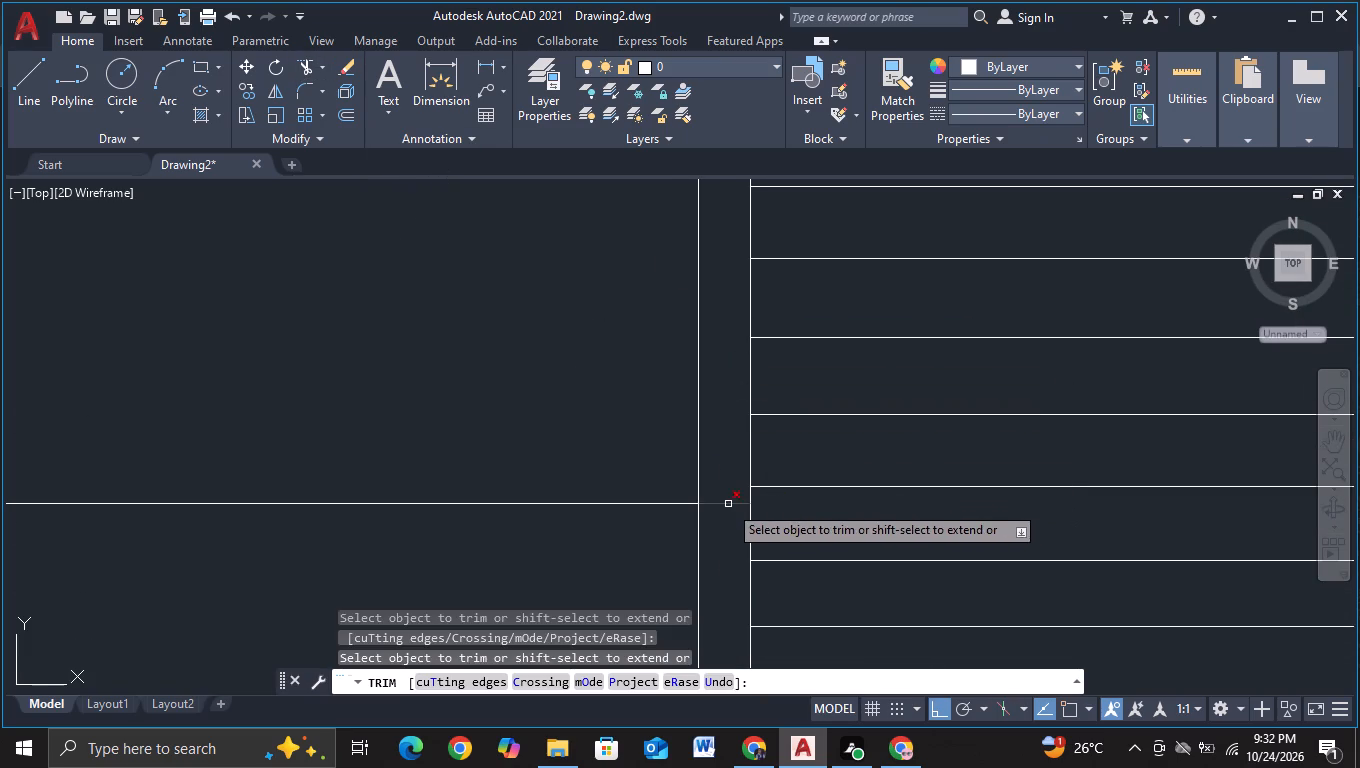
{"action": "left_click", "coordinate": [725, 497]}
{"action": "left_click", "coordinate": [725, 538]}
{"action": "scroll", "coordinate": [529, 492], "scroll_direction": "down", "scroll_amount": 3}
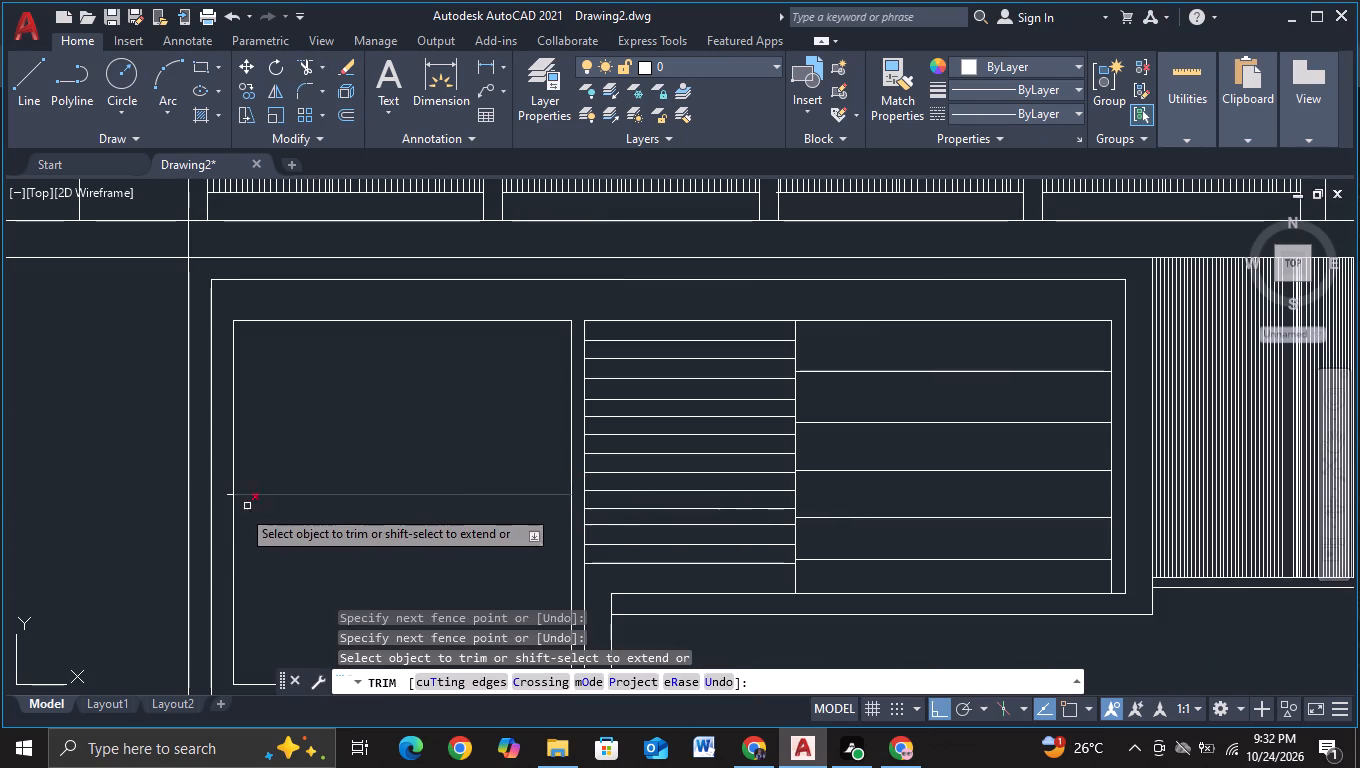
{"action": "scroll", "coordinate": [211, 499], "scroll_direction": "up", "scroll_amount": 2}
{"action": "left_click", "coordinate": [251, 493]}
{"action": "key", "text": "Escape"}
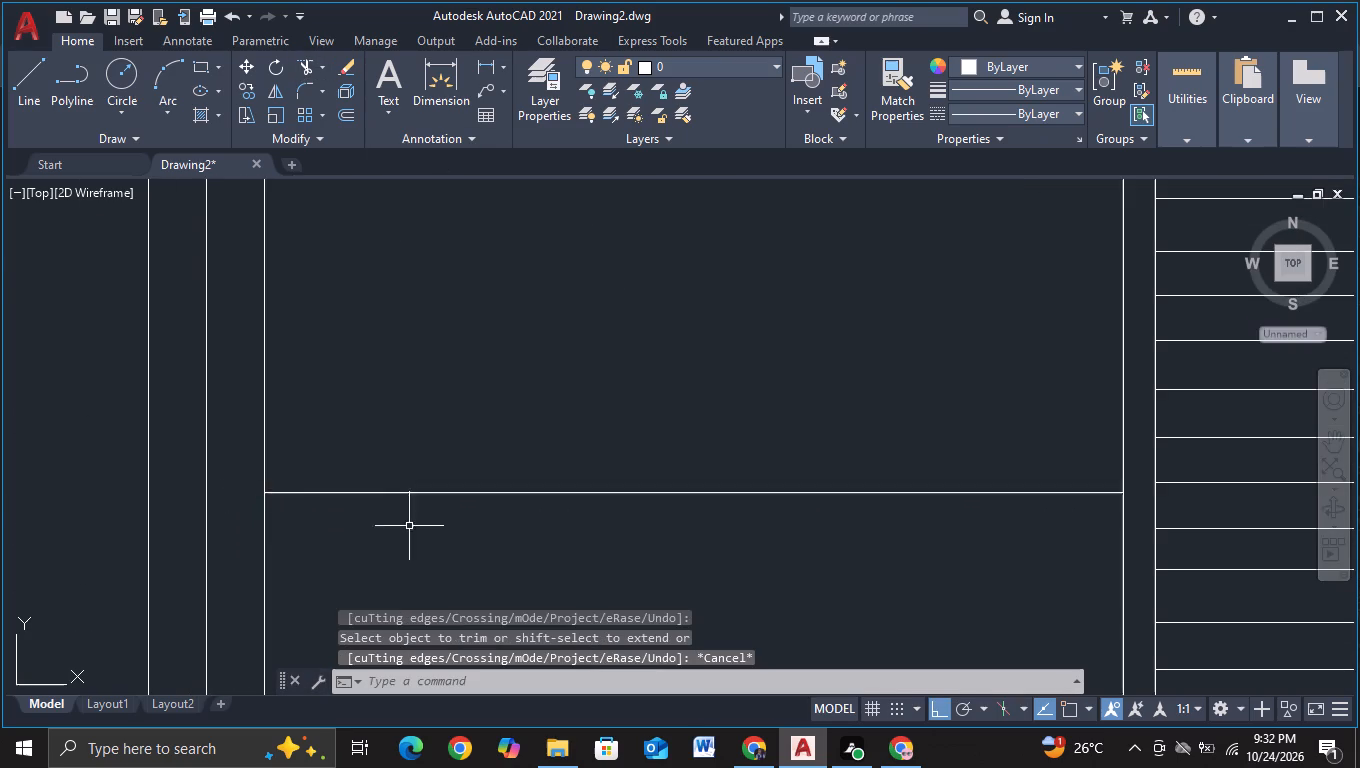
Move the first panel's horizontal line slightly straight down.
{"action": "scroll", "coordinate": [412, 526], "scroll_direction": "down", "scroll_amount": 2}
{"action": "middle_click_drag", "start_coordinate": [477, 539], "coordinate": [534, 307]}
{"action": "scroll", "coordinate": [555, 293], "scroll_direction": "down", "scroll_amount": 1}
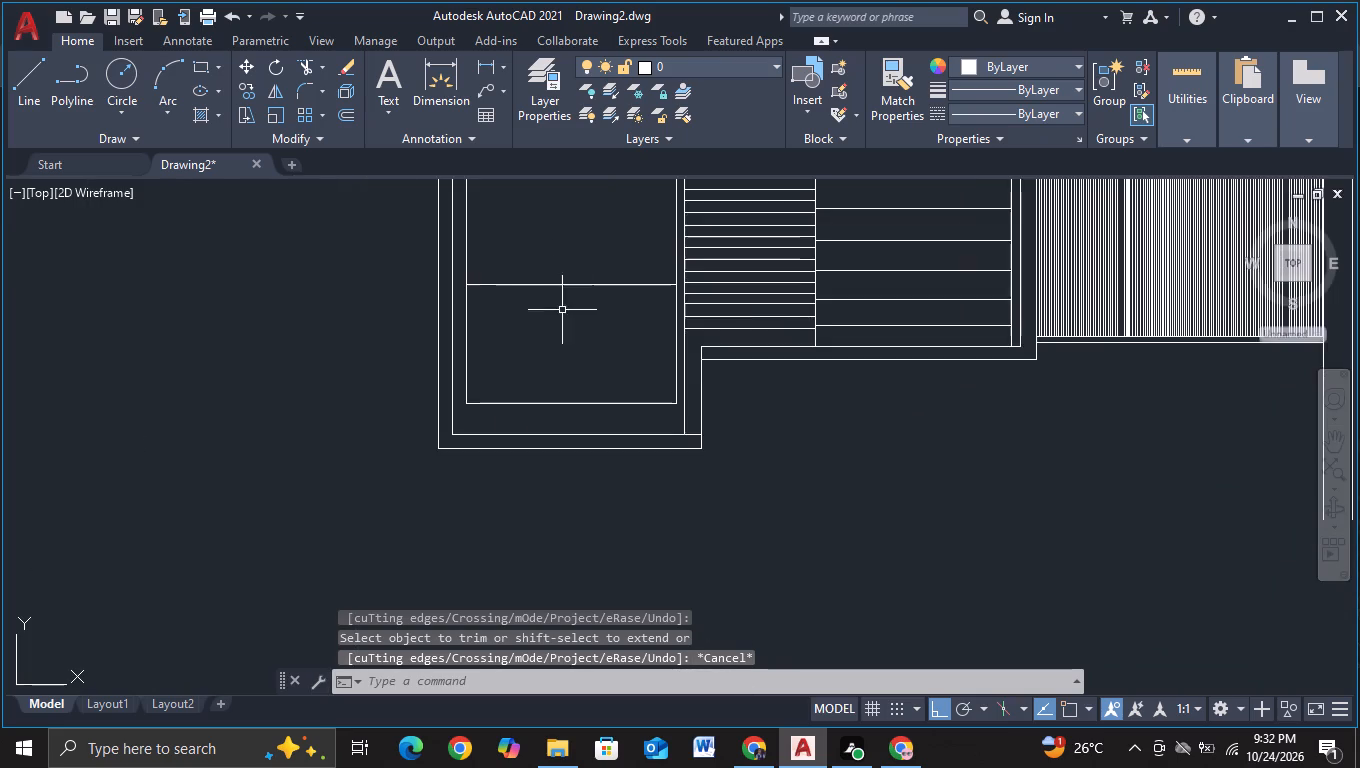
{"action": "middle_click_drag", "start_coordinate": [565, 315], "coordinate": [526, 414]}
{"action": "left_click", "coordinate": [528, 385]}
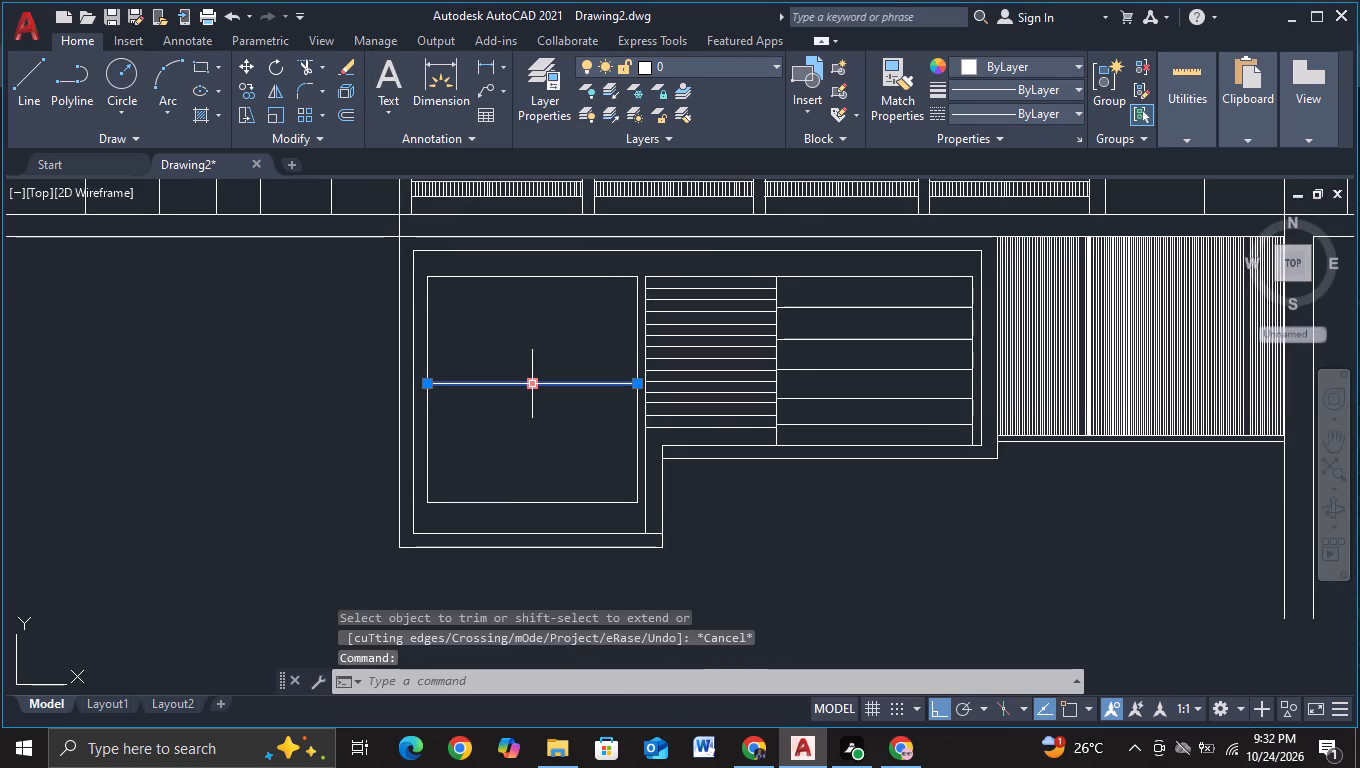
{"action": "key", "text": "comma"}
{"action": "key", "text": "BackSpace"}
{"action": "key", "text": "m"}
{"action": "double_click", "coordinate": [574, 425]}
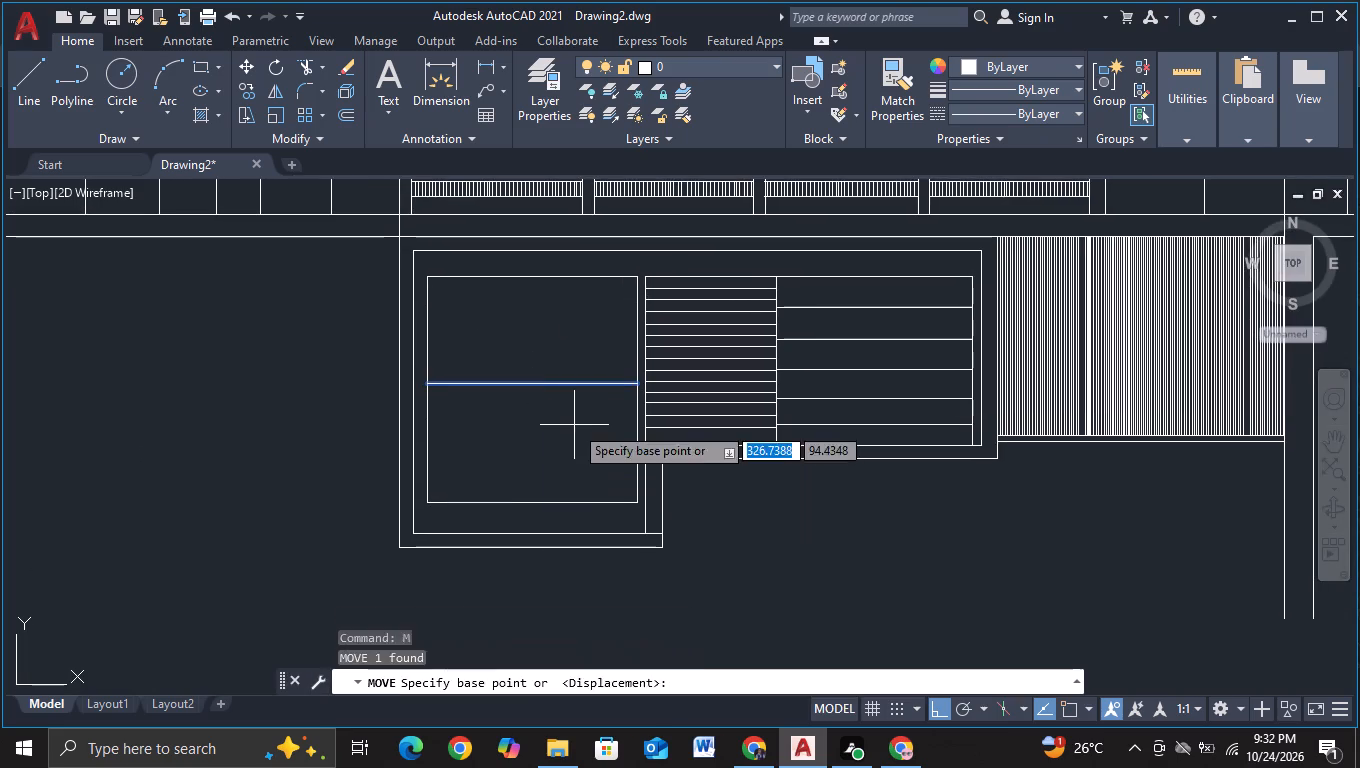
{"action": "left_click", "coordinate": [574, 434]}
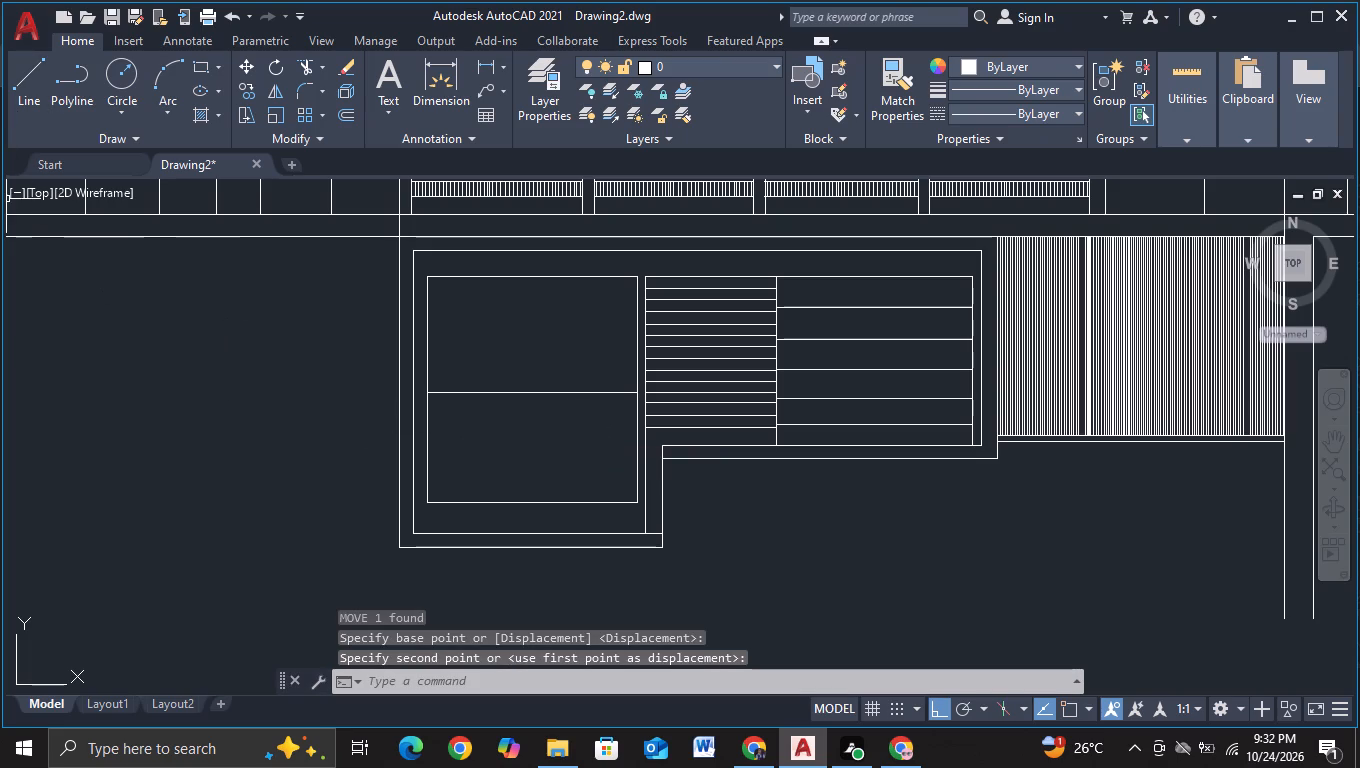
Copy the first panel's left-hand line twice to the right at roughly 2.4-unit spacing, splitting the panel into three columns.
{"action": "left_click", "coordinate": [427, 448]}
{"action": "key", "text": "c"}
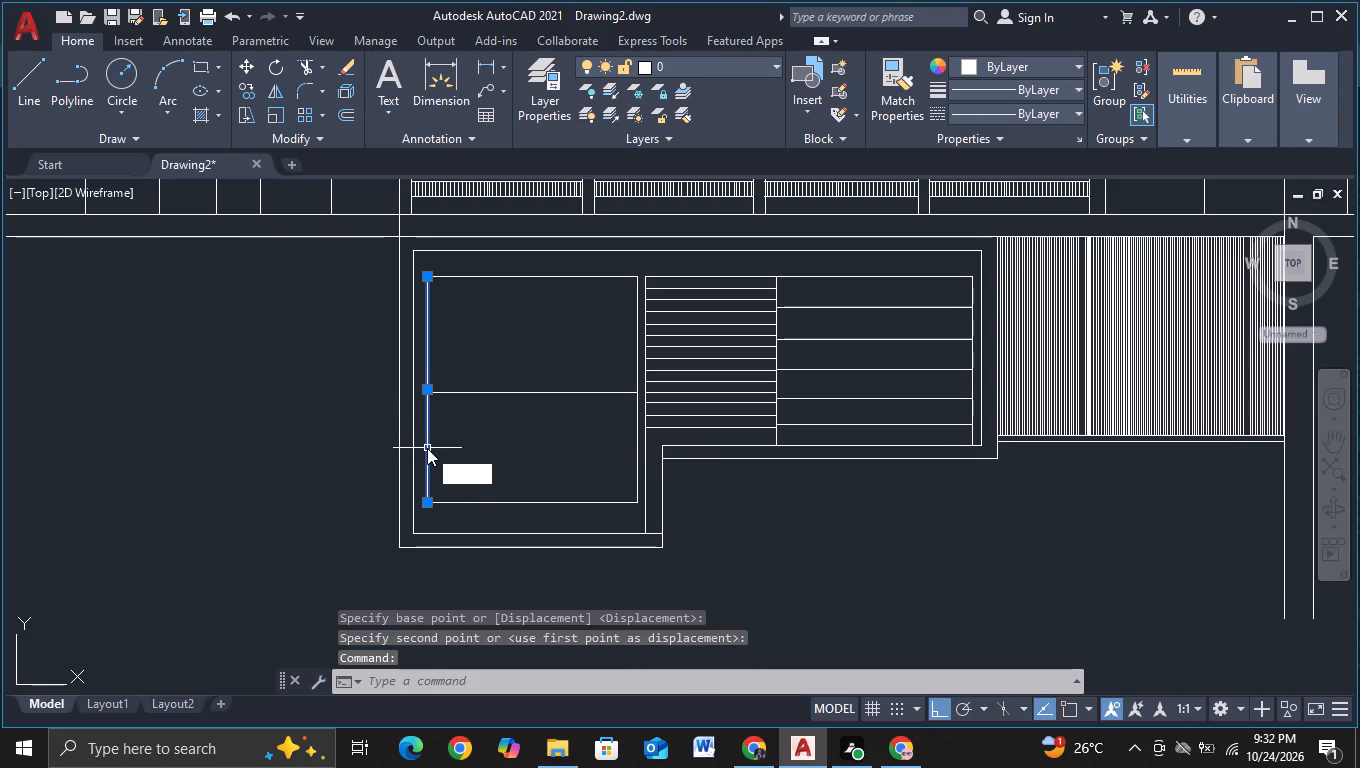
{"action": "left_click", "coordinate": [542, 513]}
{"action": "left_click", "coordinate": [532, 465]}
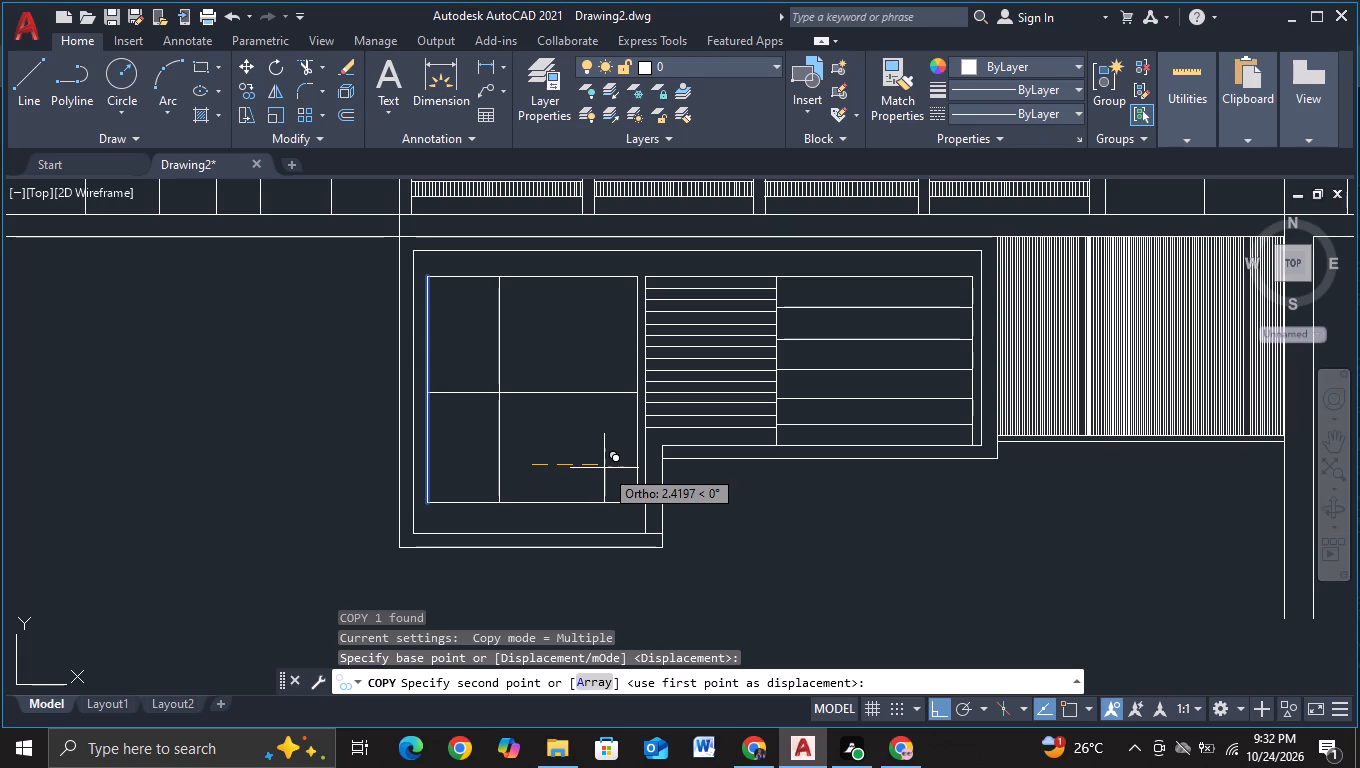
{"action": "left_click", "coordinate": [603, 468]}
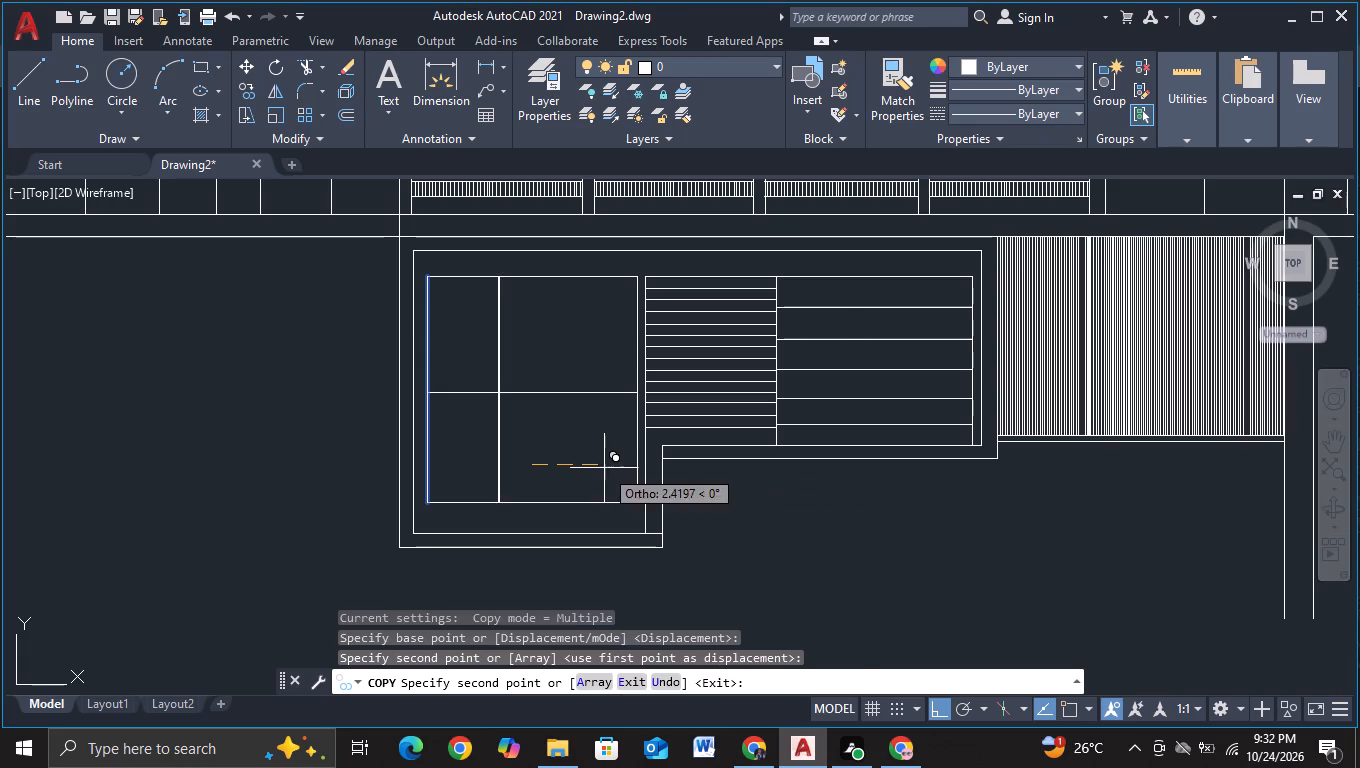
{"action": "left_click", "coordinate": [675, 478]}
{"action": "key", "text": "Escape"}
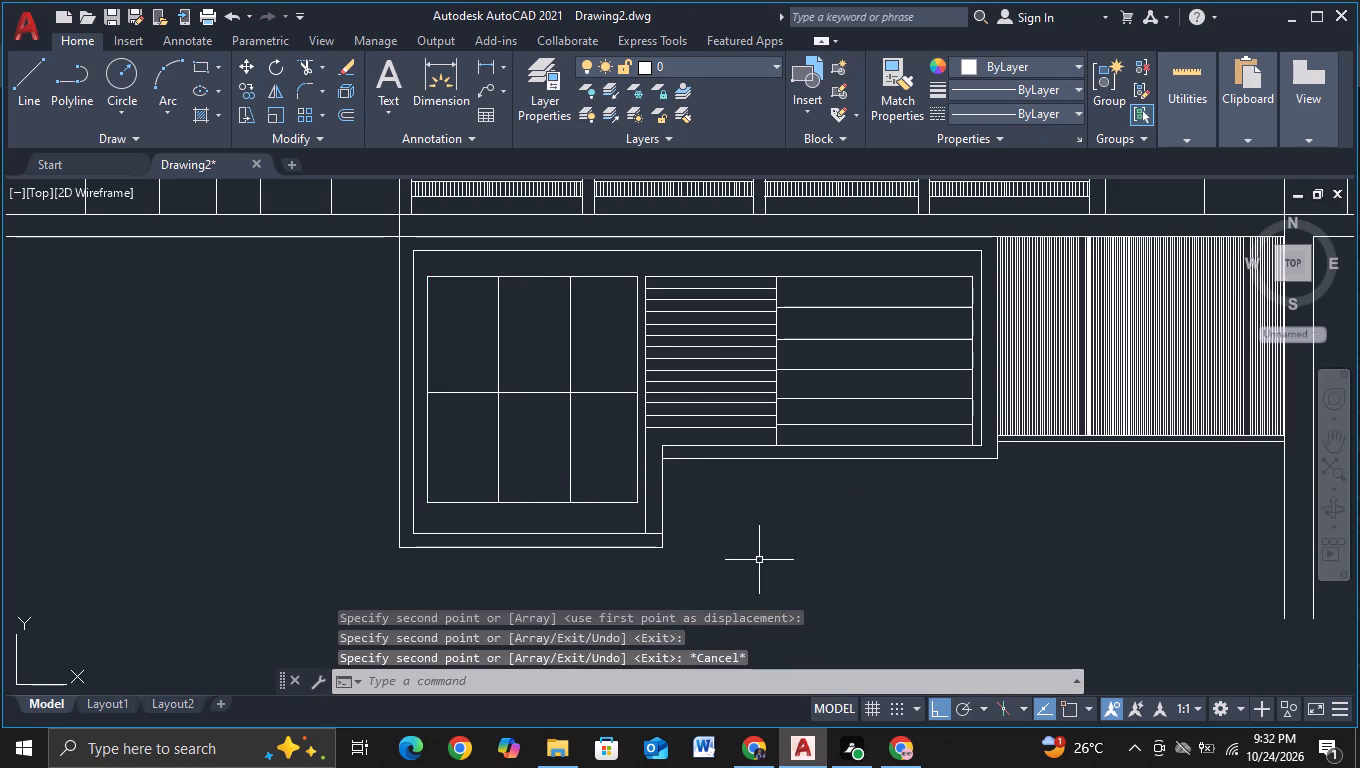
Draw a line from the slab below the first railing post, about 6 units down and about 15 units right to the lower block's first panel.
{"action": "scroll", "coordinate": [764, 575], "scroll_direction": "down", "scroll_amount": 1}
{"action": "middle_click_drag", "start_coordinate": [775, 586], "coordinate": [738, 510]}
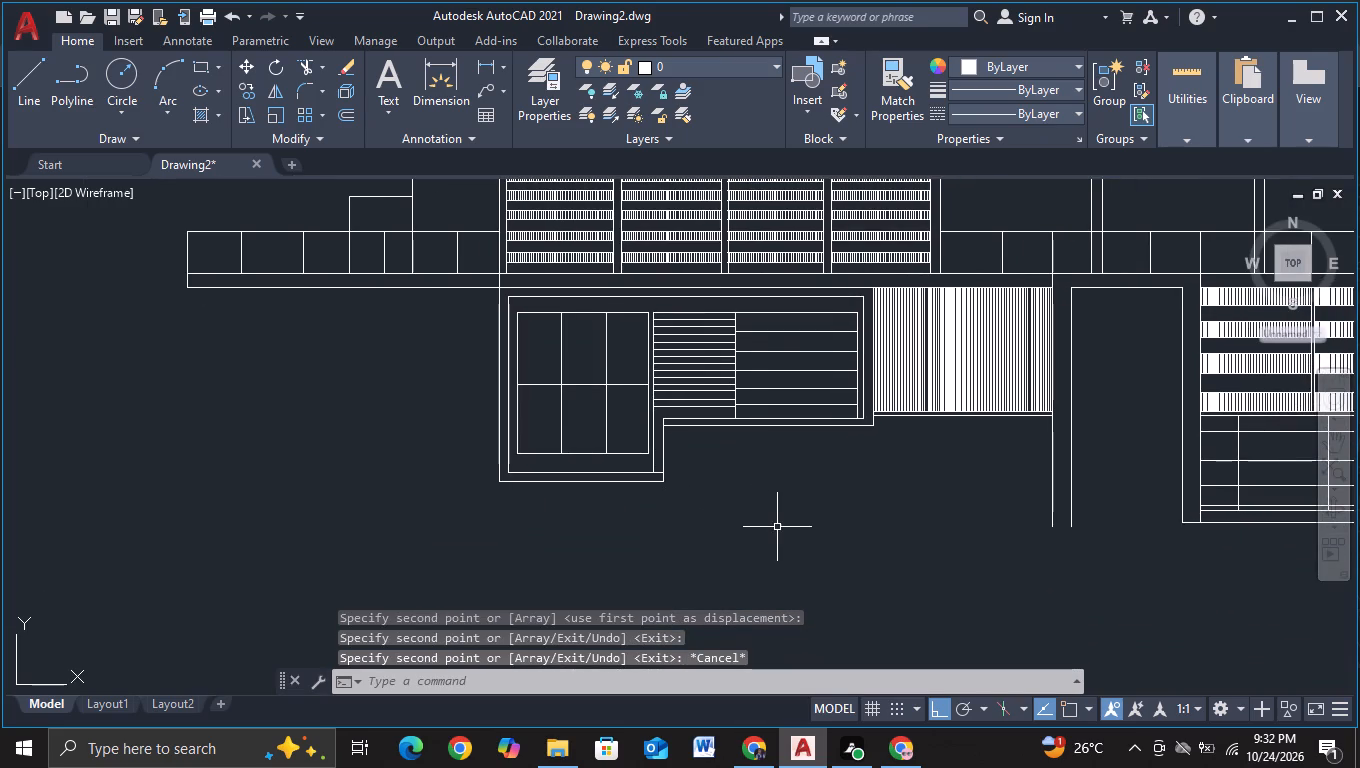
{"action": "scroll", "coordinate": [779, 527], "scroll_direction": "down", "scroll_amount": 1}
{"action": "middle_click_drag", "start_coordinate": [779, 527], "coordinate": [733, 522]}
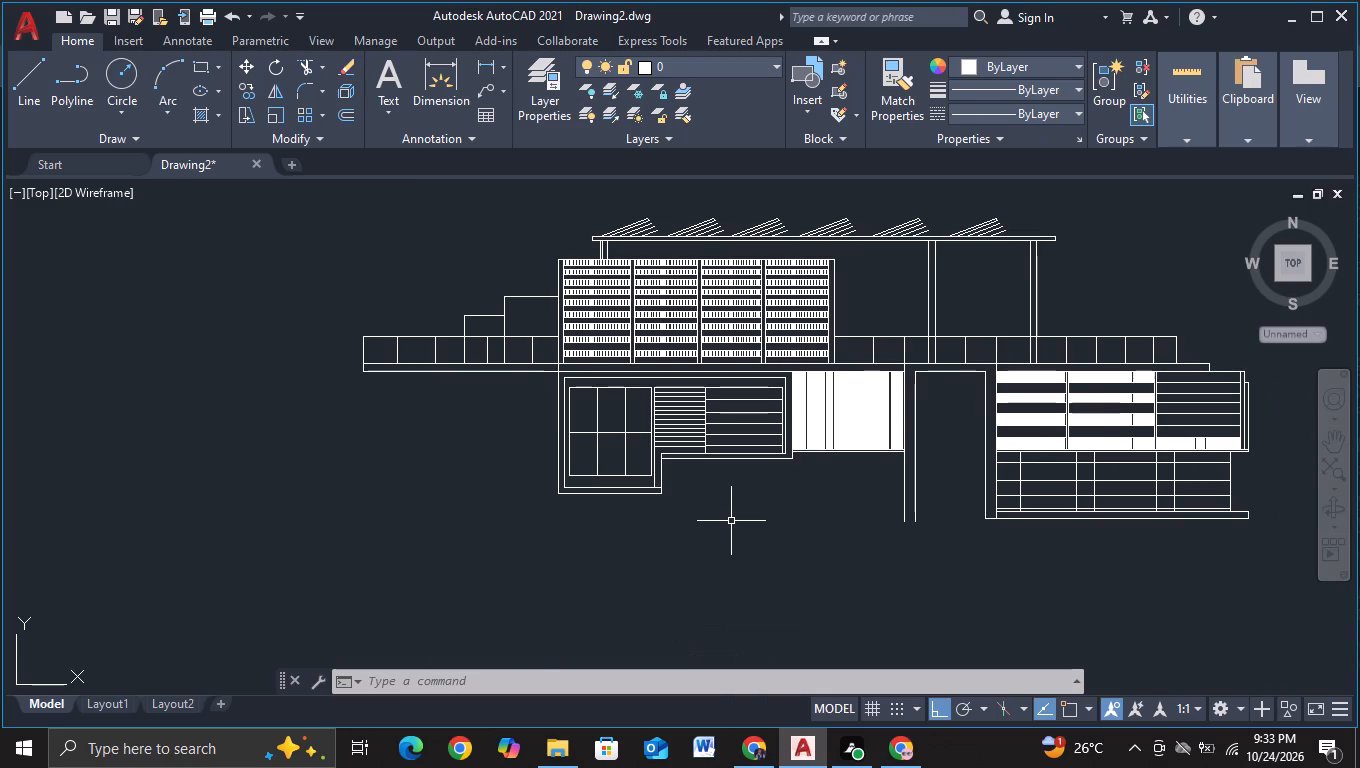
{"action": "middle_click_drag", "start_coordinate": [738, 530], "coordinate": [734, 509]}
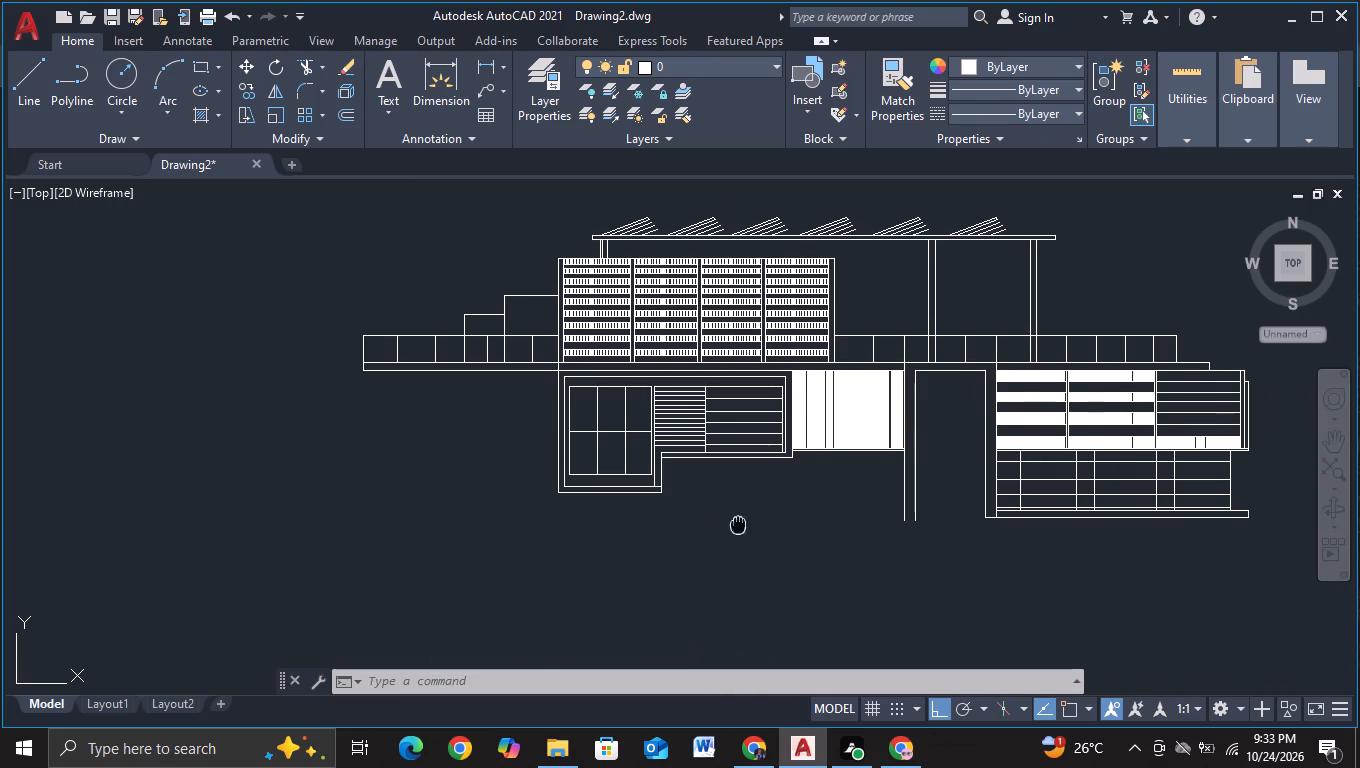
{"action": "middle_click_drag", "start_coordinate": [734, 509], "coordinate": [727, 479]}
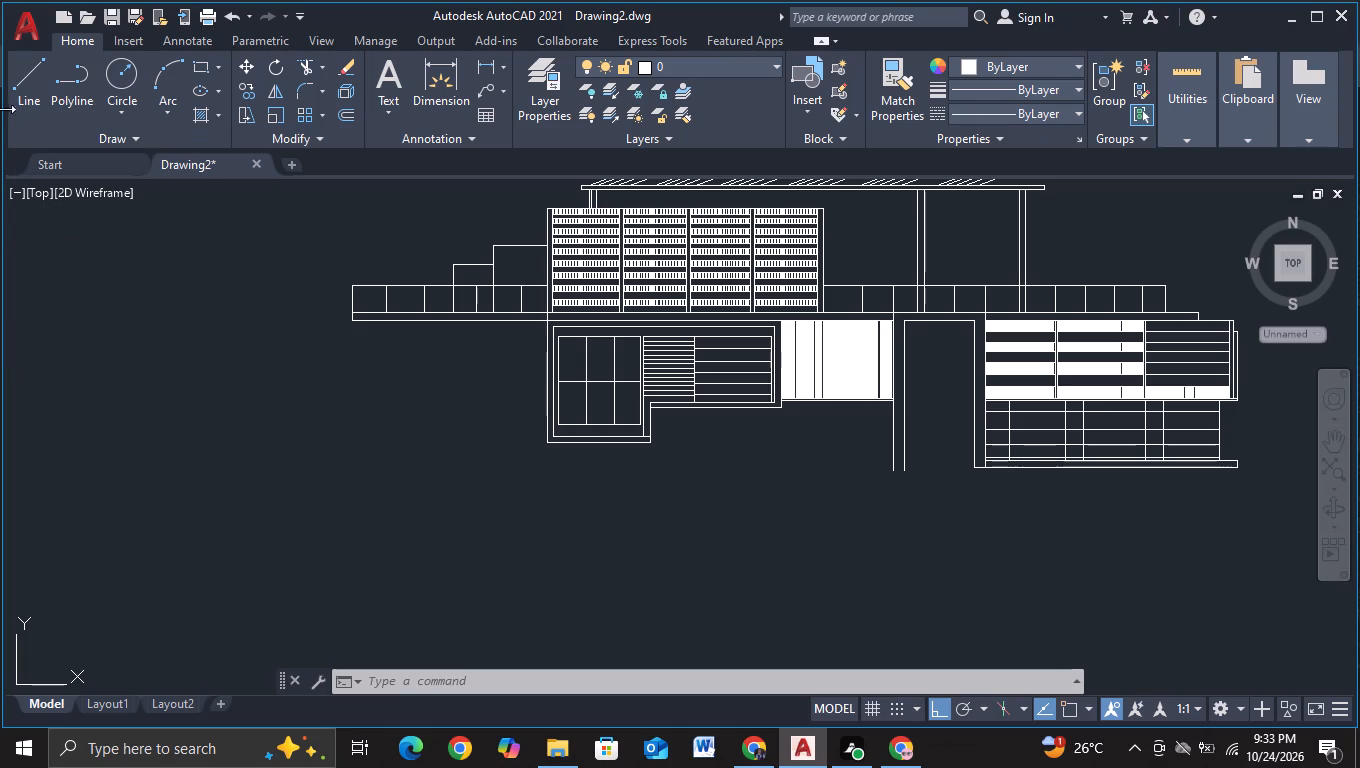
{"action": "left_click", "coordinate": [30, 89]}
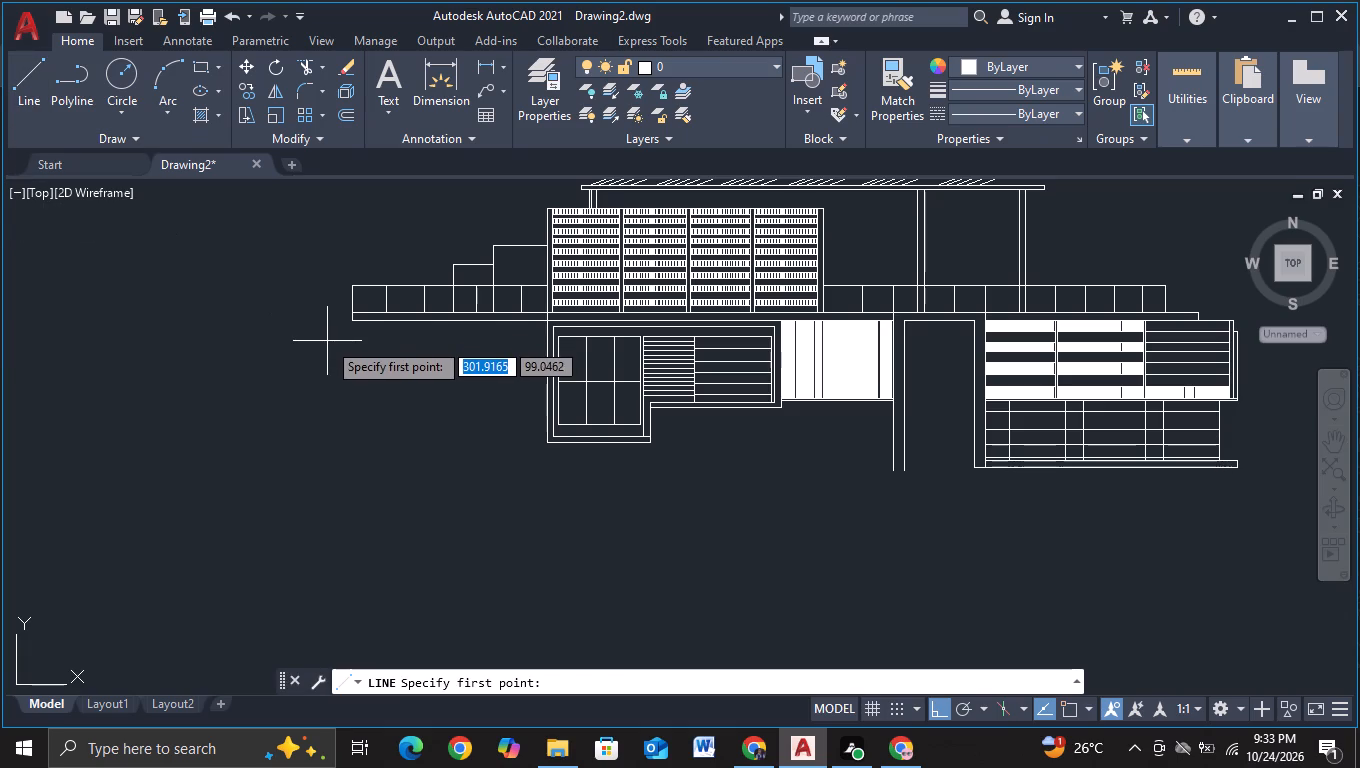
{"action": "key", "text": "F3"}
{"action": "left_click", "coordinate": [386, 315]}
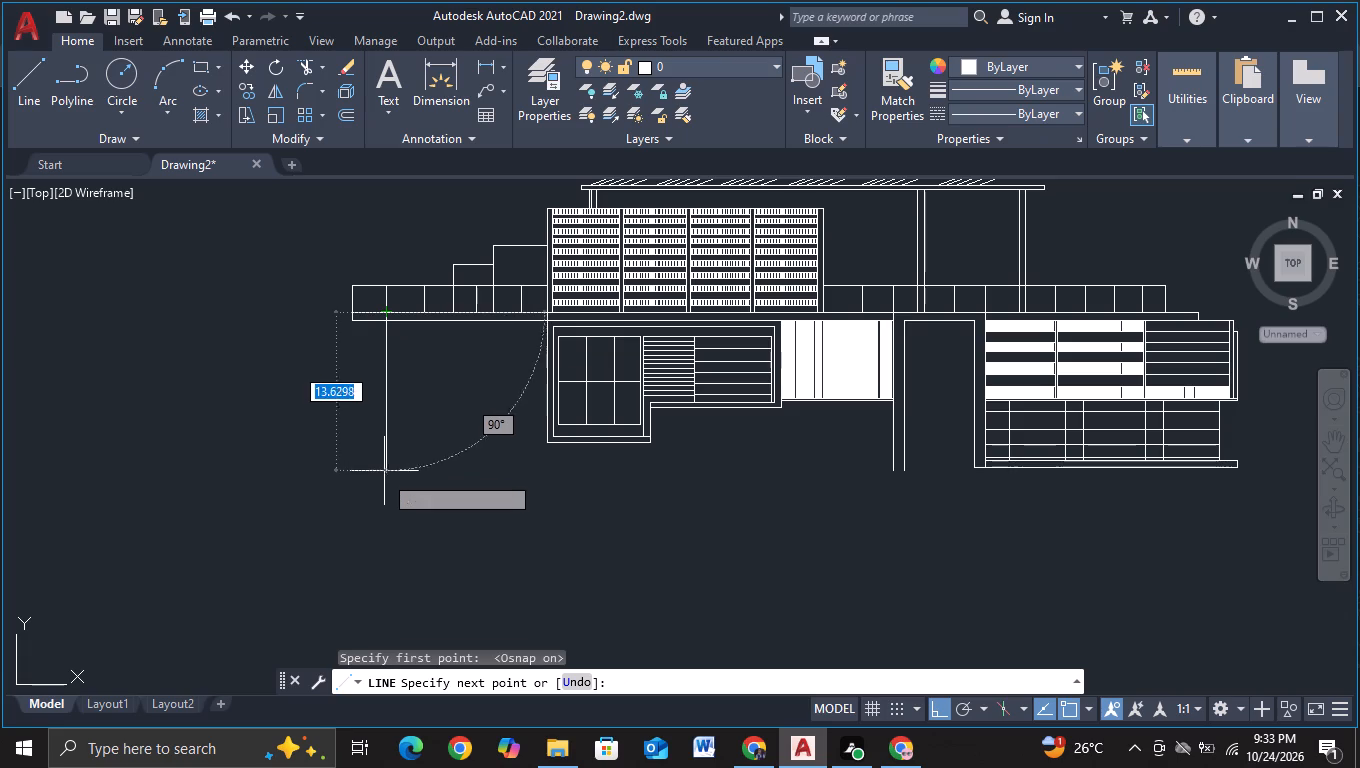
{"action": "left_click", "coordinate": [387, 381]}
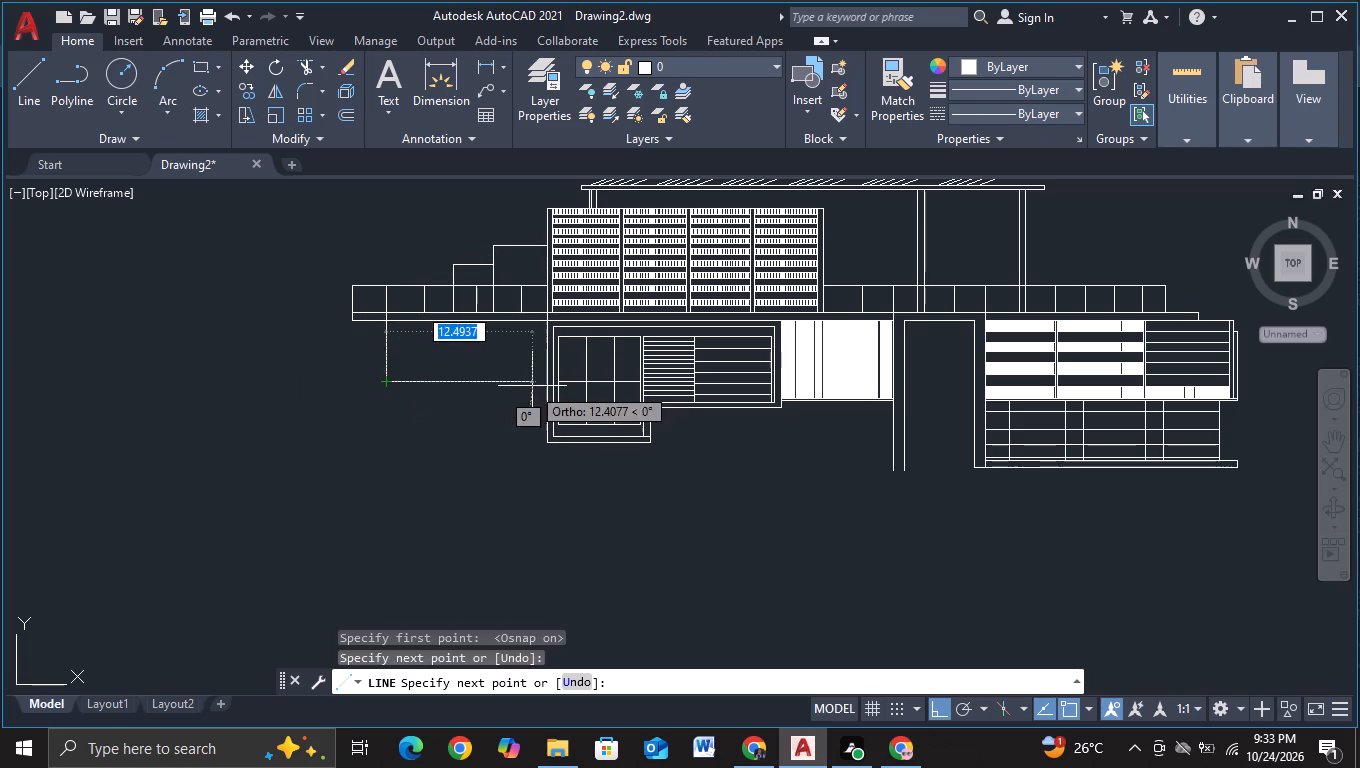
{"action": "scroll", "coordinate": [541, 387], "scroll_direction": "up", "scroll_amount": 3}
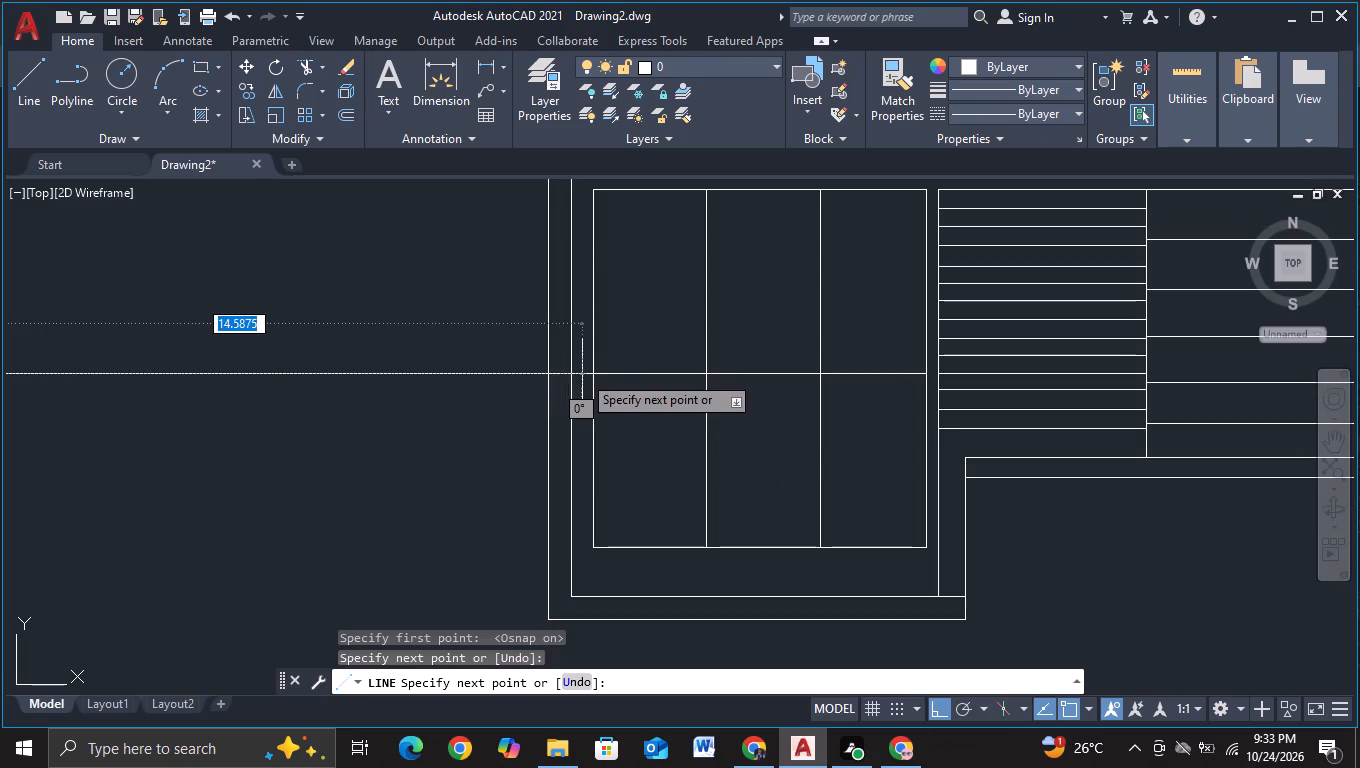
{"action": "left_click", "coordinate": [589, 376]}
{"action": "key", "text": "Escape"}
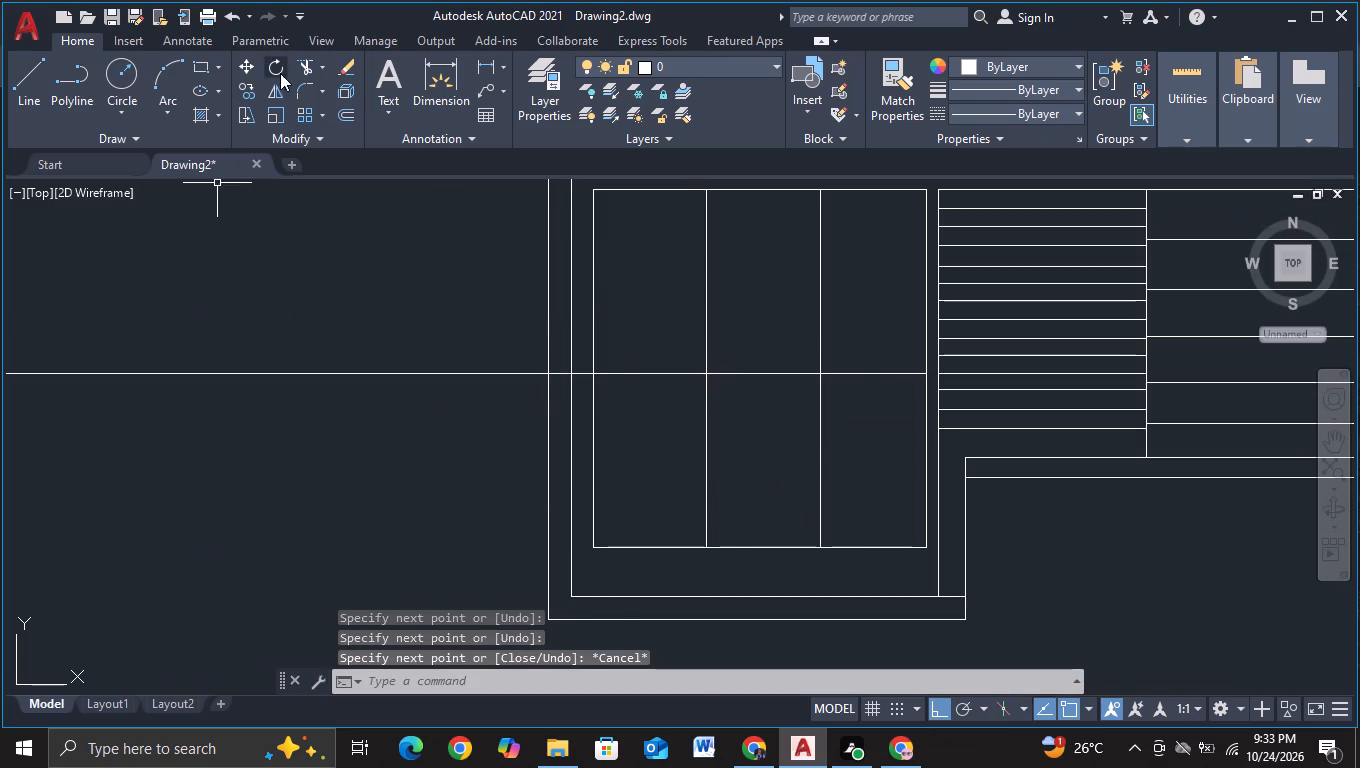
Trim the end of the new horizontal line where it runs past the lower block's outer left line.
{"action": "left_click", "coordinate": [305, 65]}
{"action": "left_click", "coordinate": [564, 368]}
{"action": "left_click", "coordinate": [557, 382]}
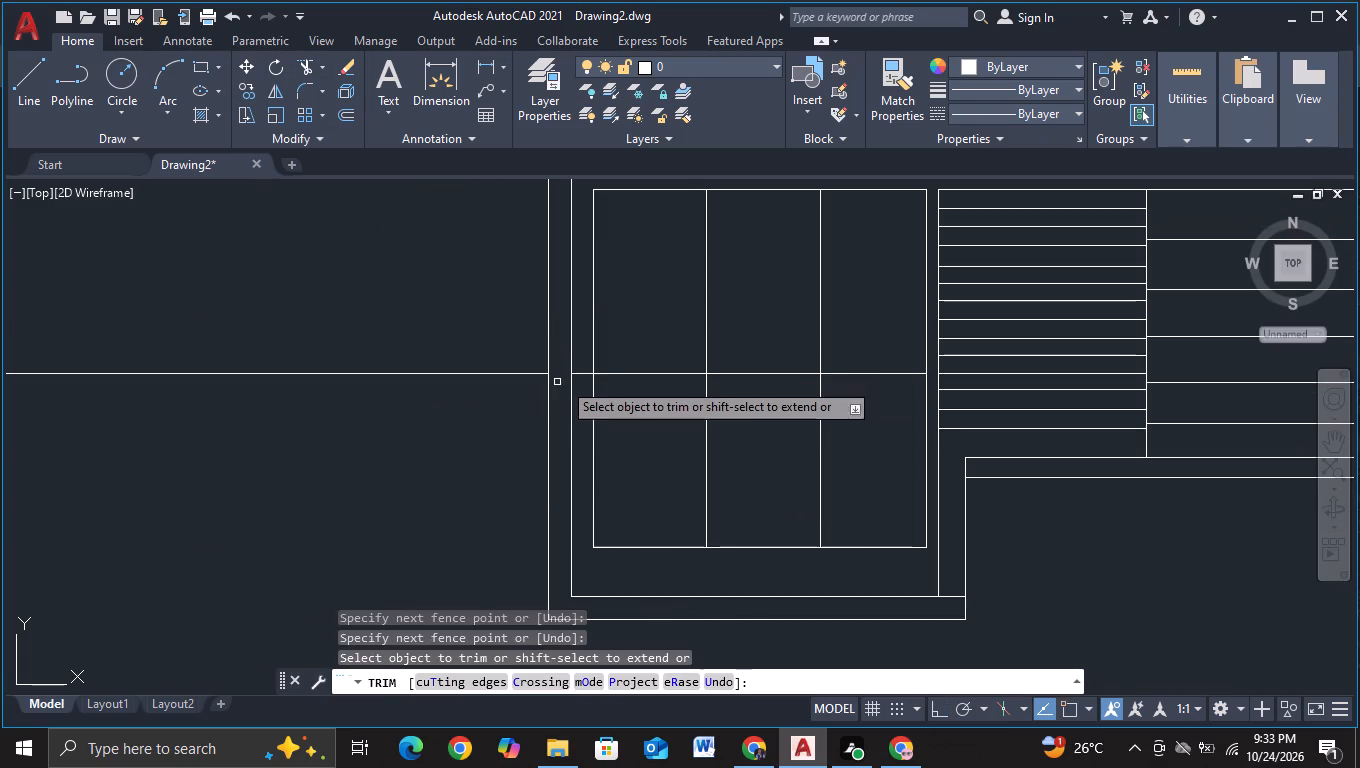
{"action": "left_click", "coordinate": [582, 365]}
{"action": "left_click", "coordinate": [578, 387]}
{"action": "scroll", "coordinate": [445, 454], "scroll_direction": "down", "scroll_amount": 3}
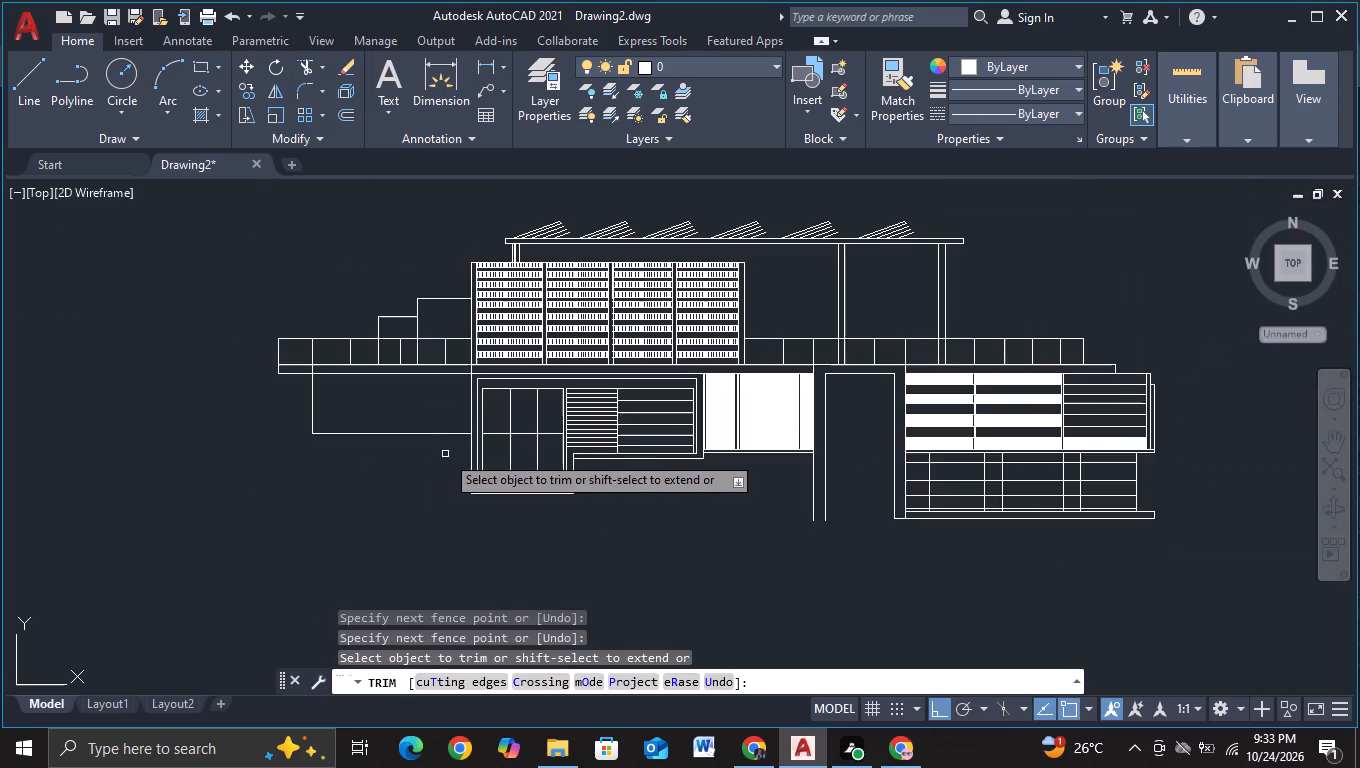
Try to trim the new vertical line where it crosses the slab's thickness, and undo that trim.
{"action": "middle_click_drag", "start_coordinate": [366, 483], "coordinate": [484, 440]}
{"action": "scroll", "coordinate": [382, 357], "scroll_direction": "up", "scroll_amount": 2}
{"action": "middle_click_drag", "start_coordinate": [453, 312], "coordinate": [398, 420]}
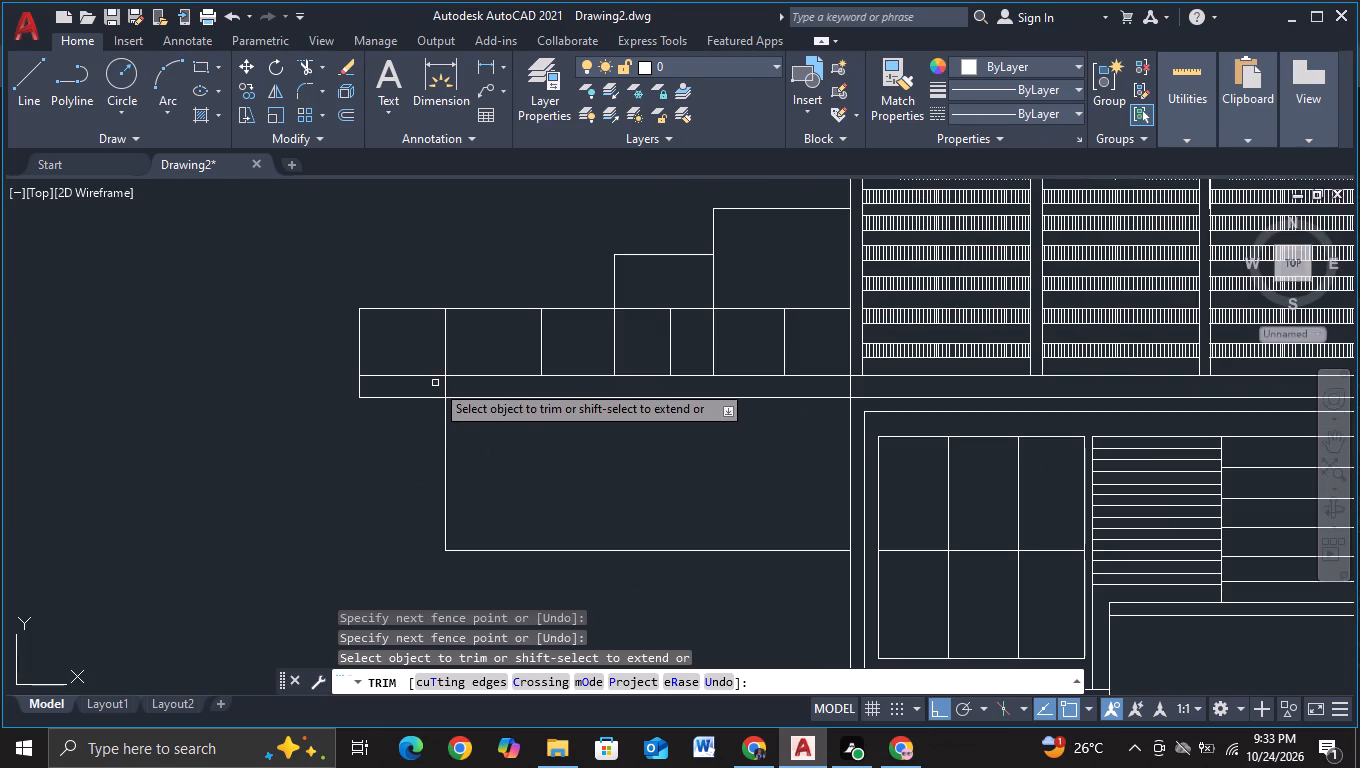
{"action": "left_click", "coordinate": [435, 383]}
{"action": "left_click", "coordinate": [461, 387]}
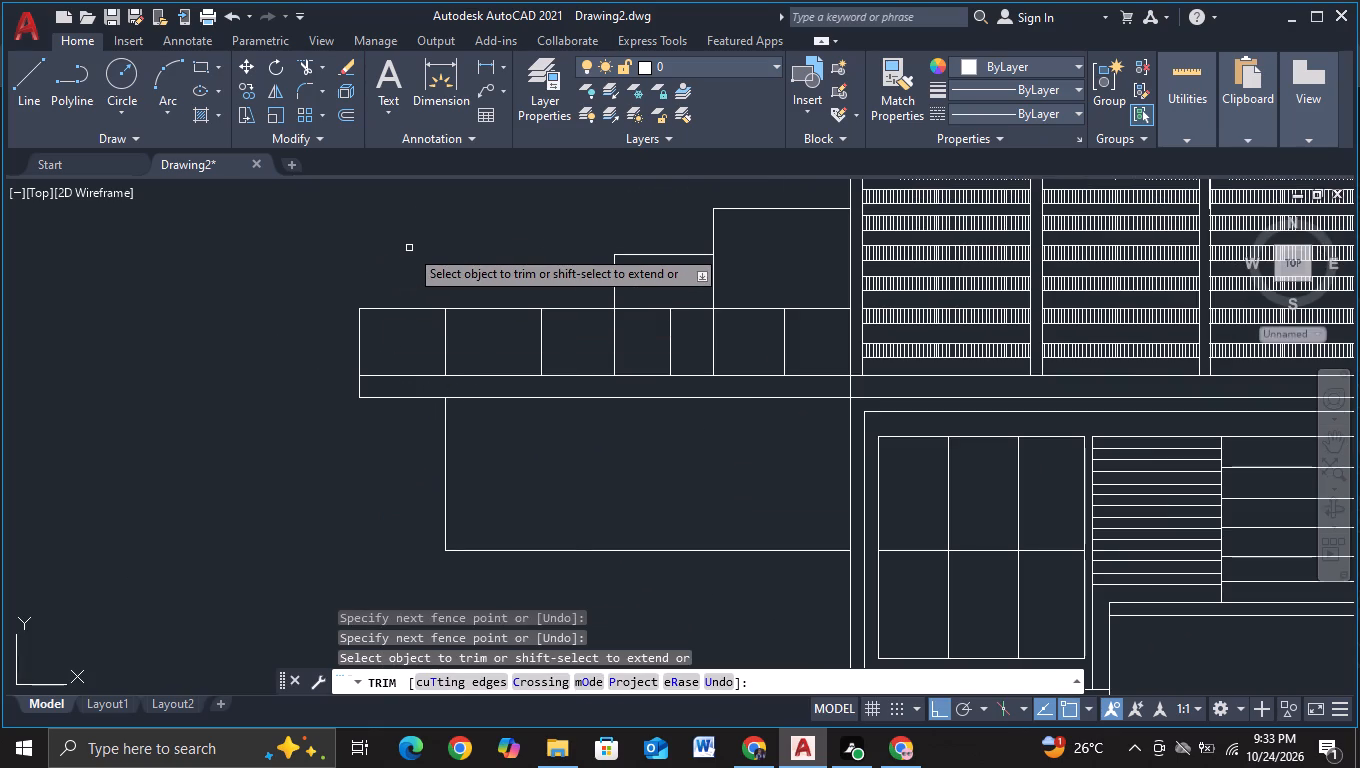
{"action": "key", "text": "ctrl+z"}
Trim away the slab and railing overhang to the left of the new vertical line, including the leftover end lines.
{"action": "scroll", "coordinate": [425, 306], "scroll_direction": "down", "scroll_amount": 3}
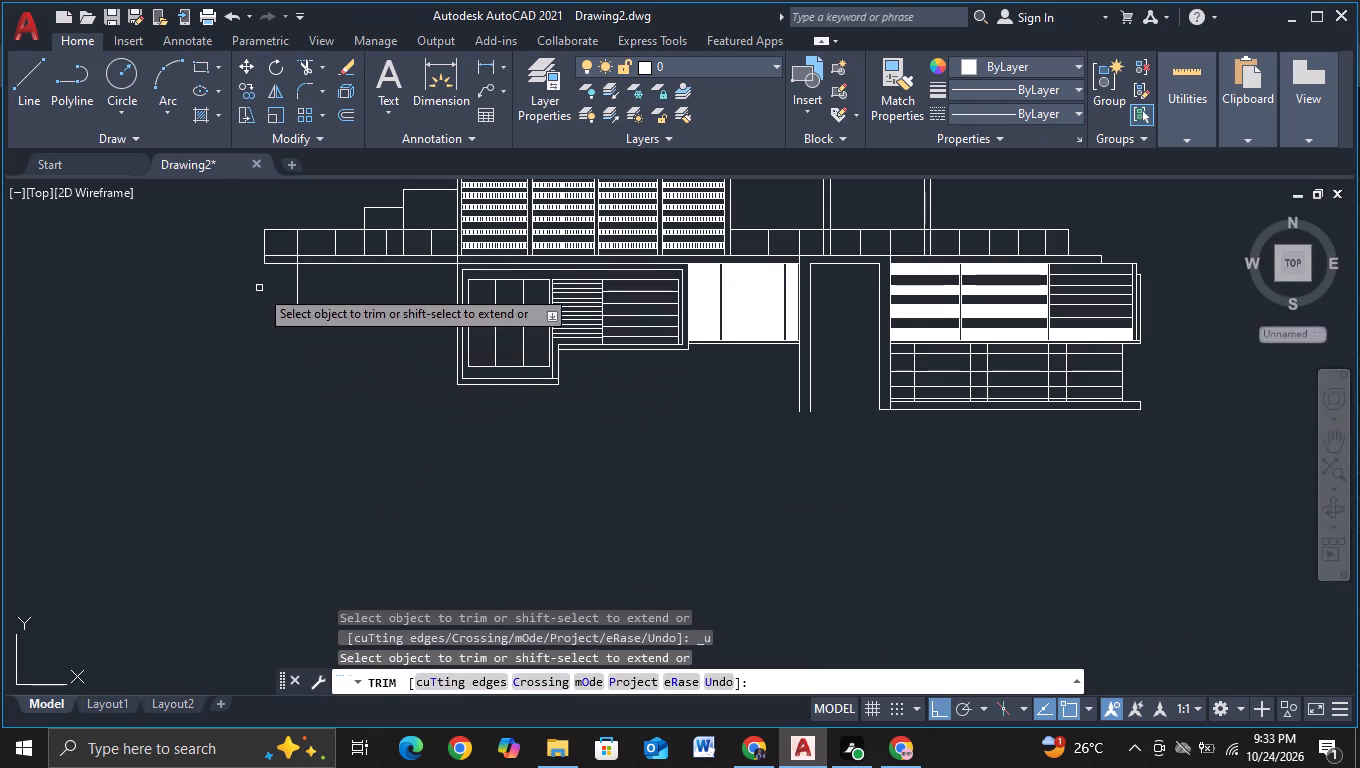
{"action": "middle_click_drag", "start_coordinate": [259, 287], "coordinate": [297, 365]}
{"action": "scroll", "coordinate": [316, 348], "scroll_direction": "up", "scroll_amount": 2}
{"action": "left_click_drag", "start_coordinate": [327, 232], "coordinate": [310, 366]}
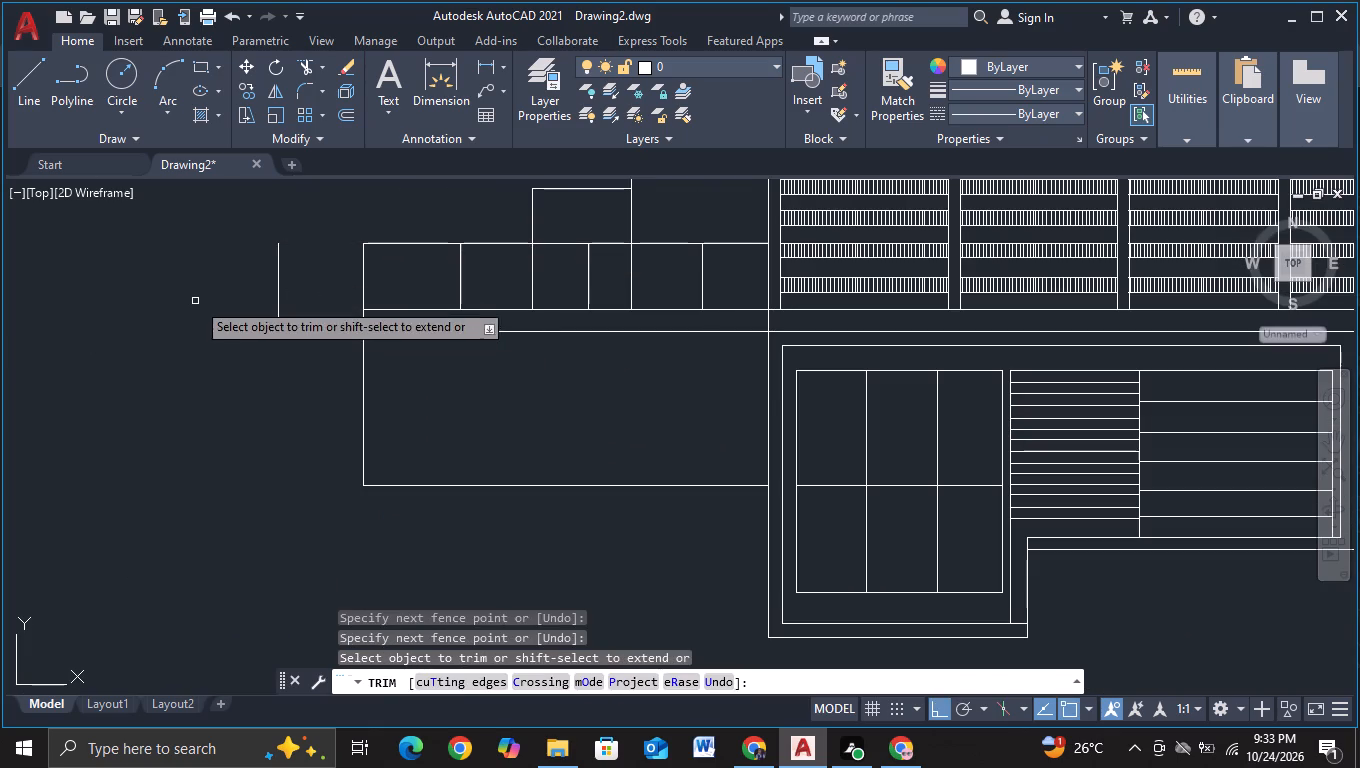
{"action": "left_click_drag", "start_coordinate": [235, 300], "coordinate": [304, 286]}
{"action": "left_click_drag", "start_coordinate": [292, 317], "coordinate": [275, 318]}
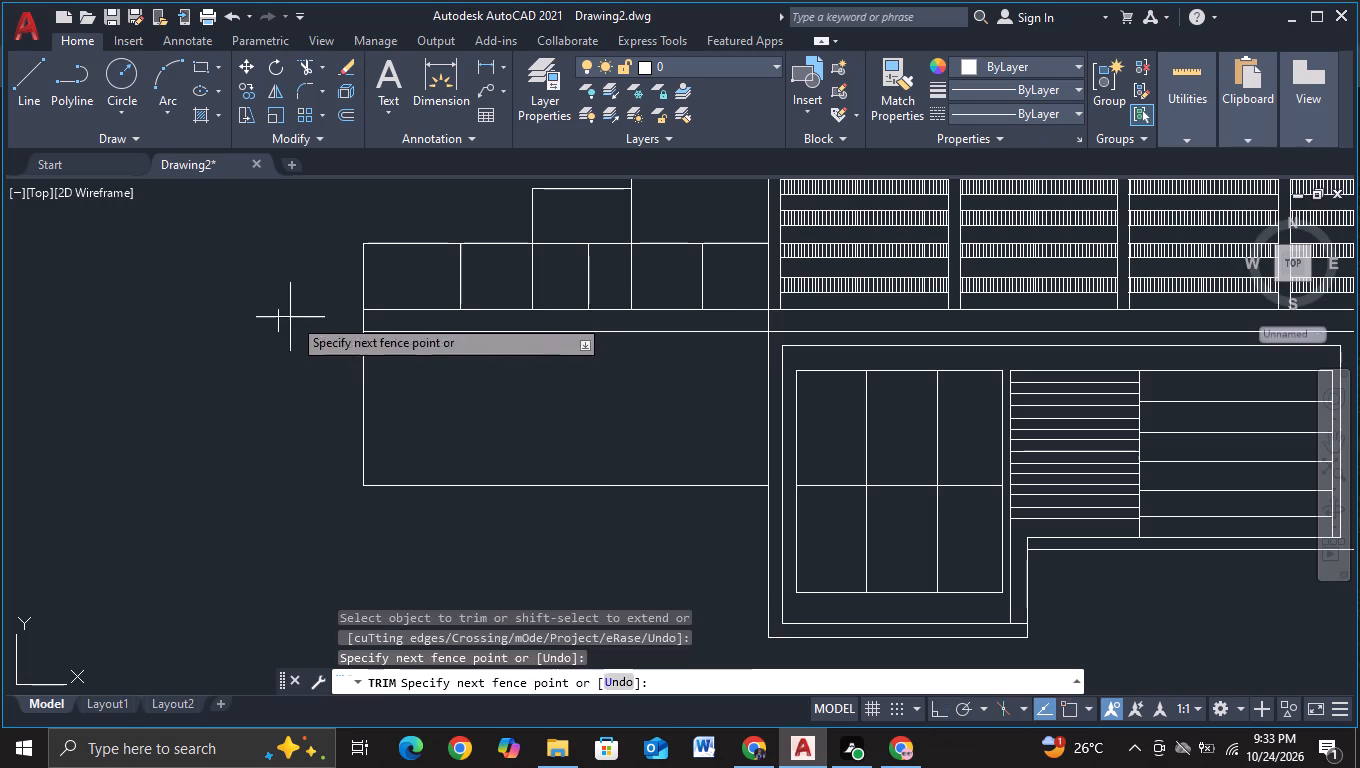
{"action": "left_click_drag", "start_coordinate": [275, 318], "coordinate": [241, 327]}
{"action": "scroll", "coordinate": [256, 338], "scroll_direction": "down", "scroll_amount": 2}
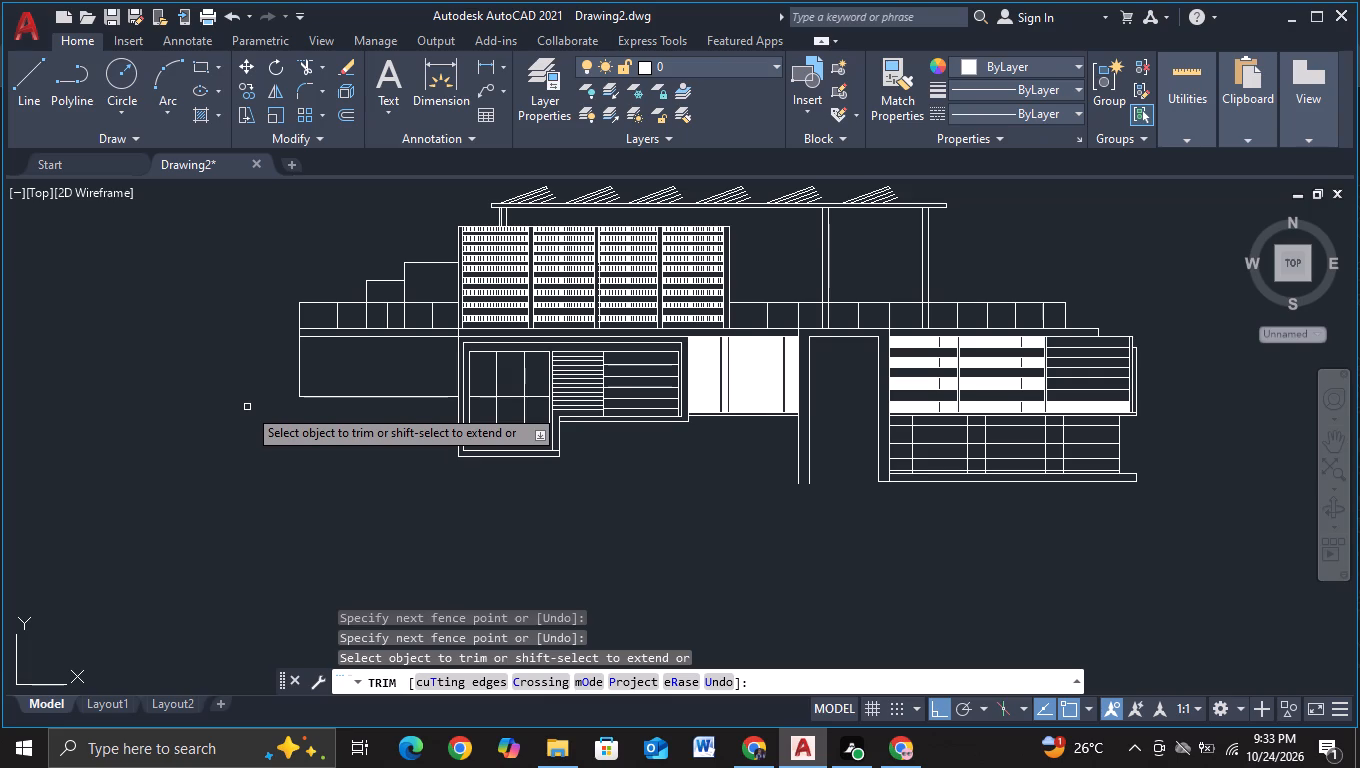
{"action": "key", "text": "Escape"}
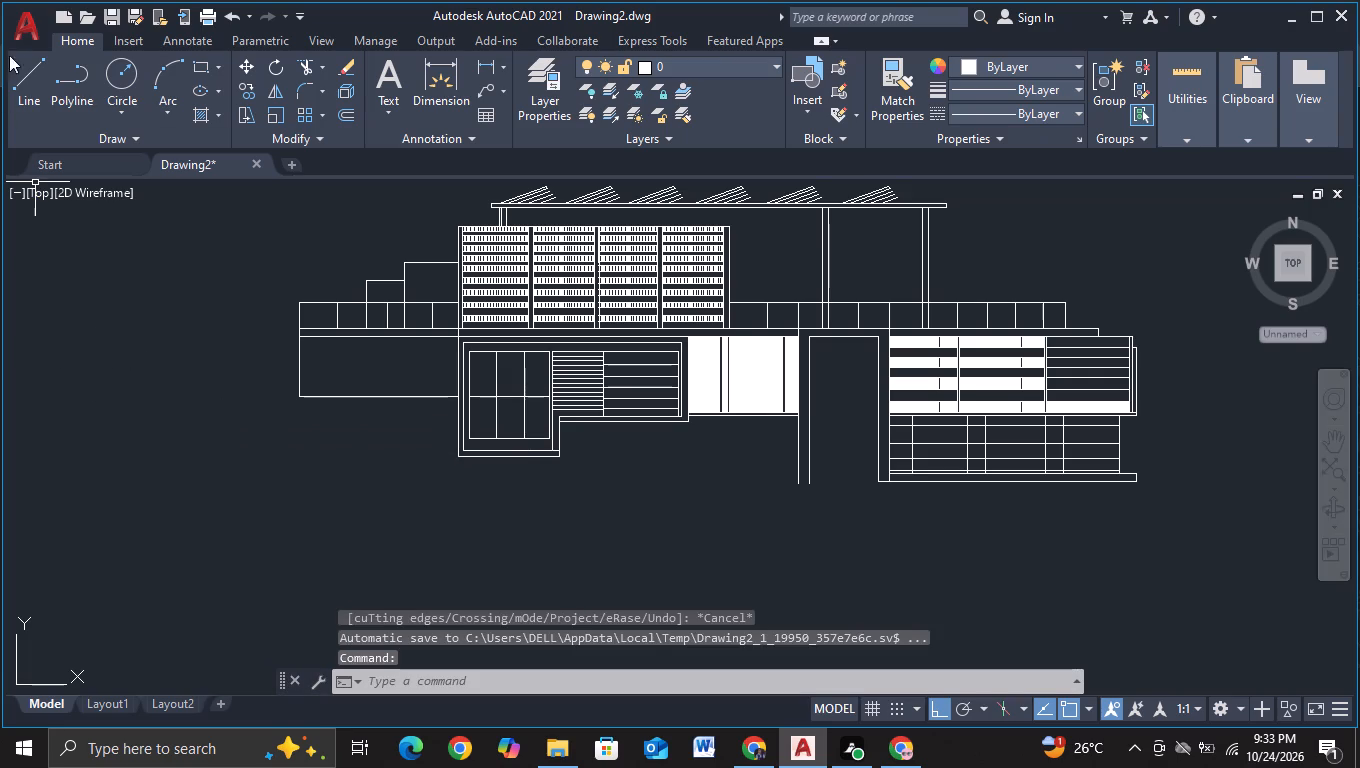
Draw a line from the side volume's lower outer corner: about 0.7 units outward, about 7.6 up, and about 23.4 horizontally away from the building.
{"action": "left_click", "coordinate": [15, 99]}
{"action": "middle_click_drag", "start_coordinate": [185, 348], "coordinate": [341, 356]}
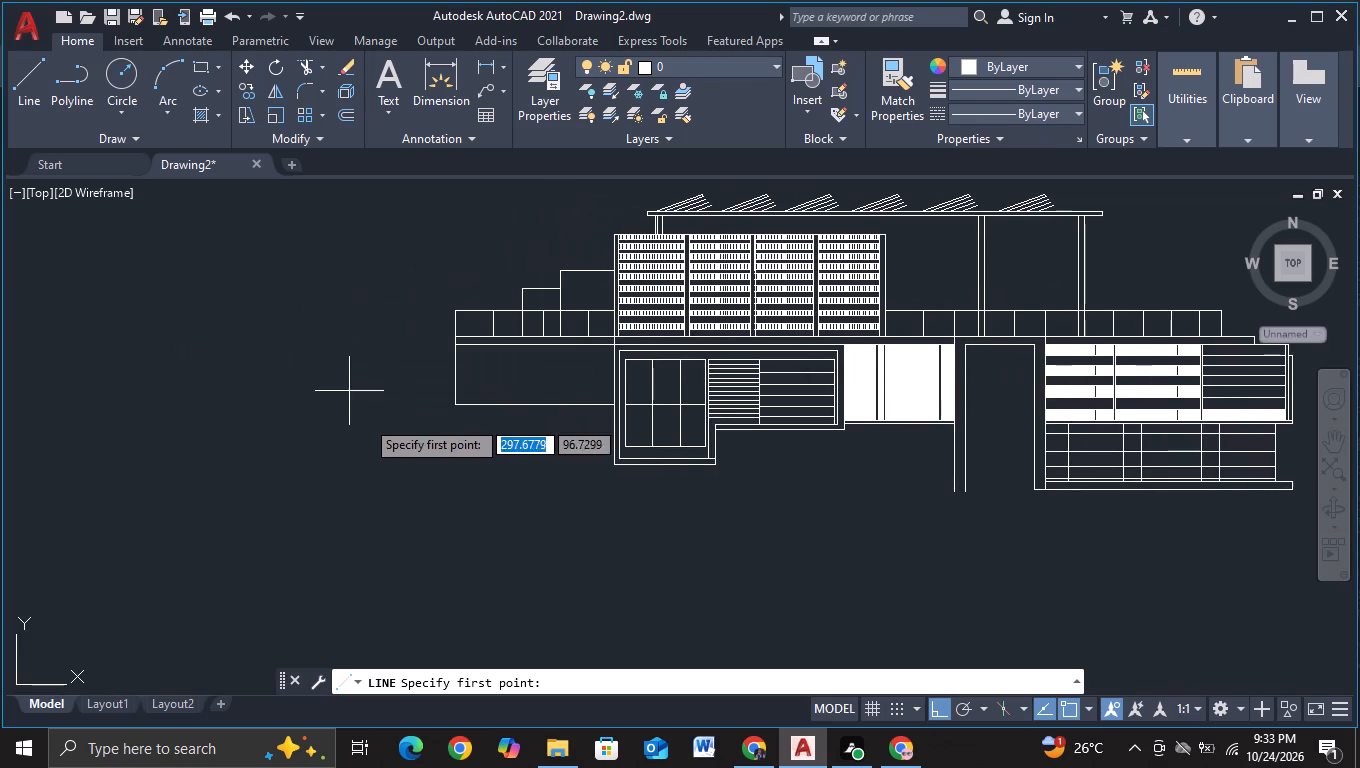
{"action": "left_click", "coordinate": [453, 410]}
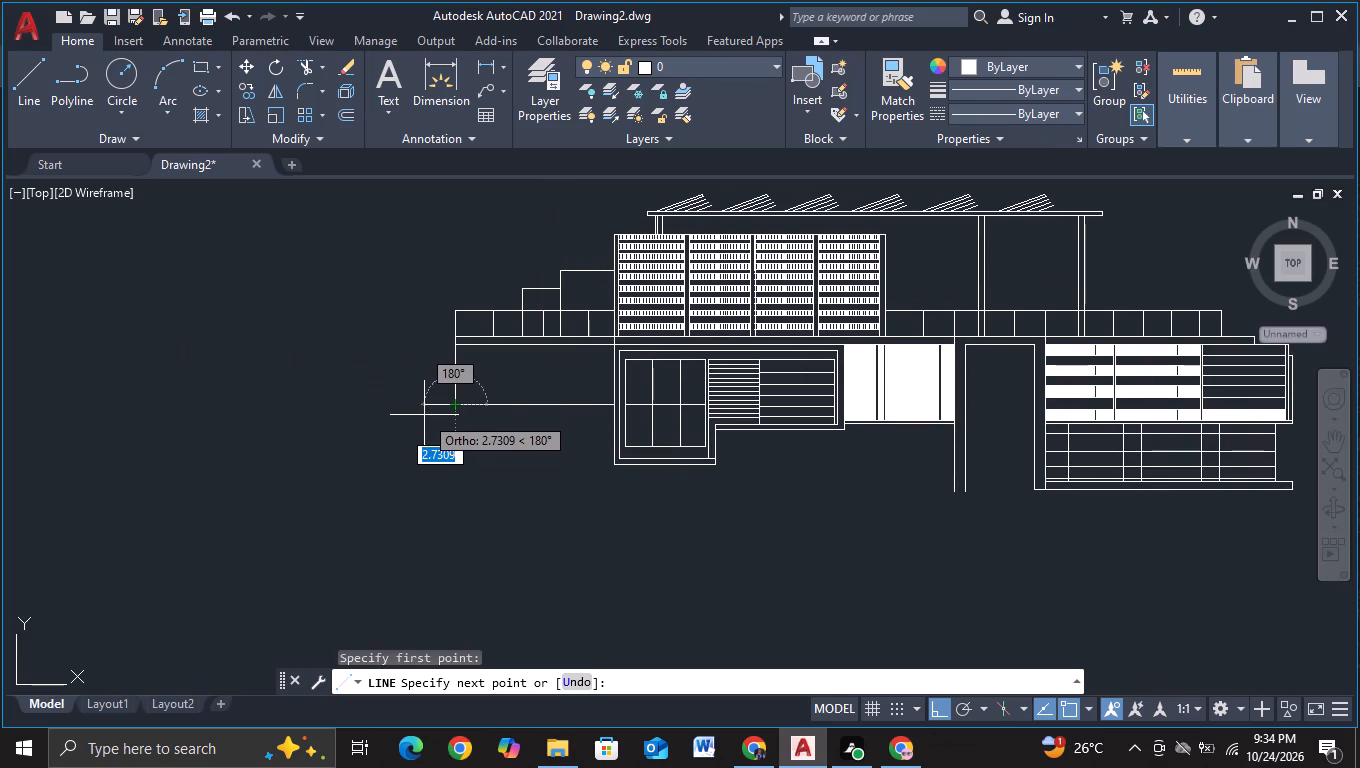
{"action": "scroll", "coordinate": [424, 415], "scroll_direction": "up", "scroll_amount": 1}
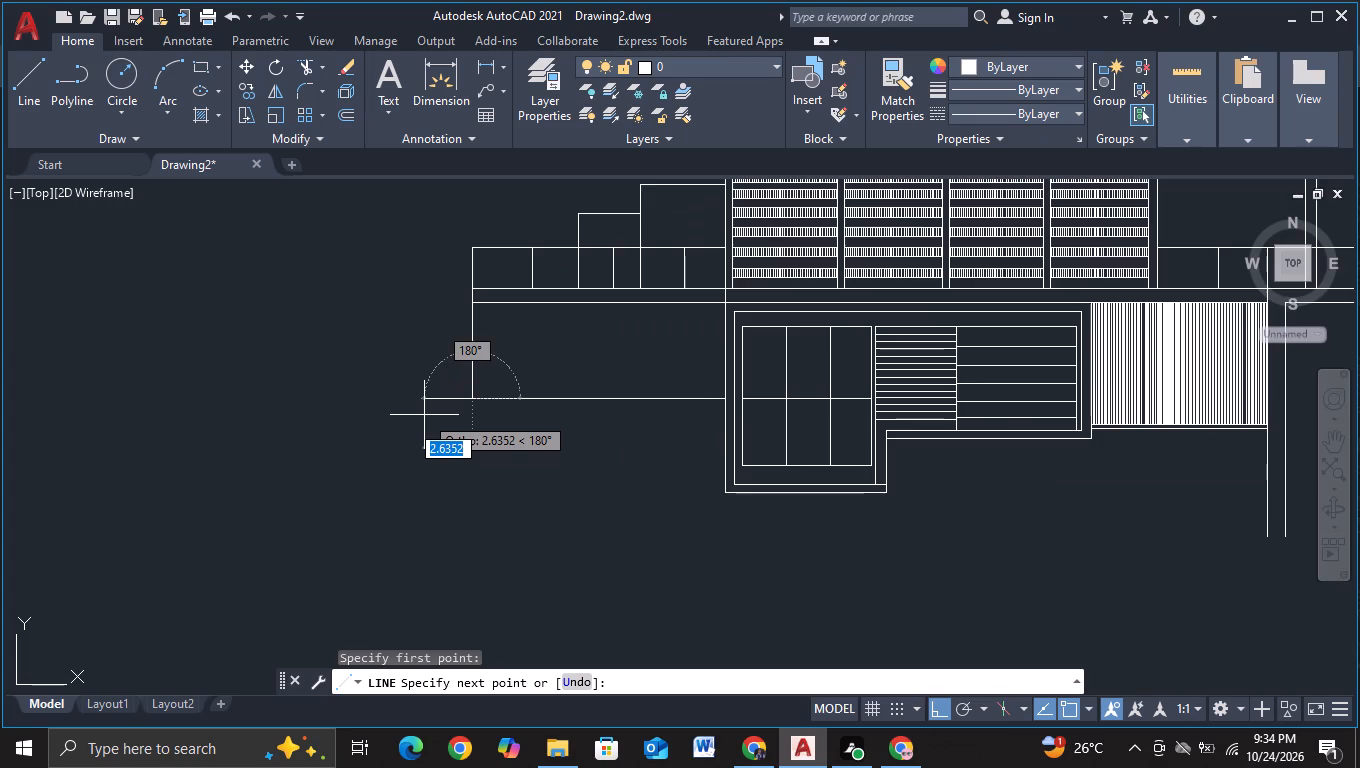
{"action": "scroll", "coordinate": [424, 415], "scroll_direction": "down", "scroll_amount": 1}
{"action": "scroll", "coordinate": [424, 415], "scroll_direction": "up", "scroll_amount": 1}
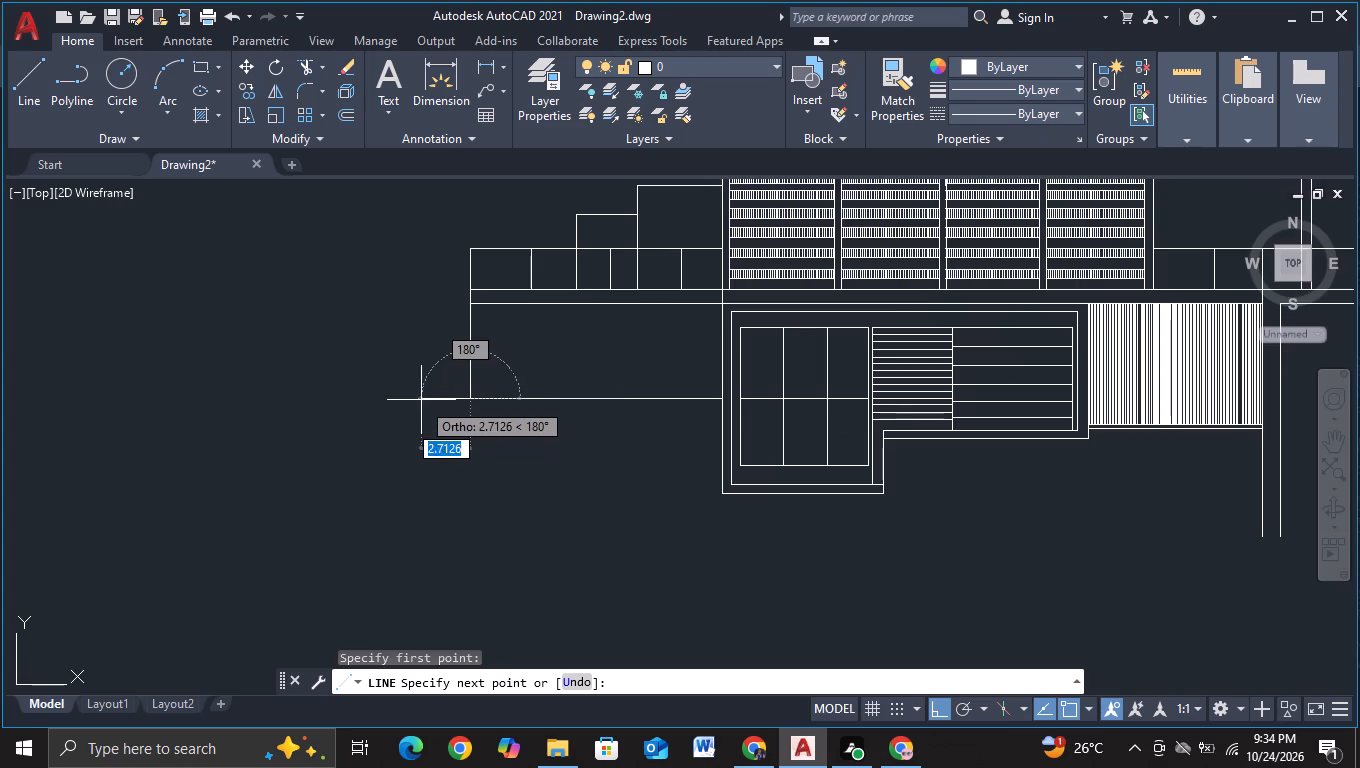
{"action": "scroll", "coordinate": [436, 401], "scroll_direction": "up", "scroll_amount": 2}
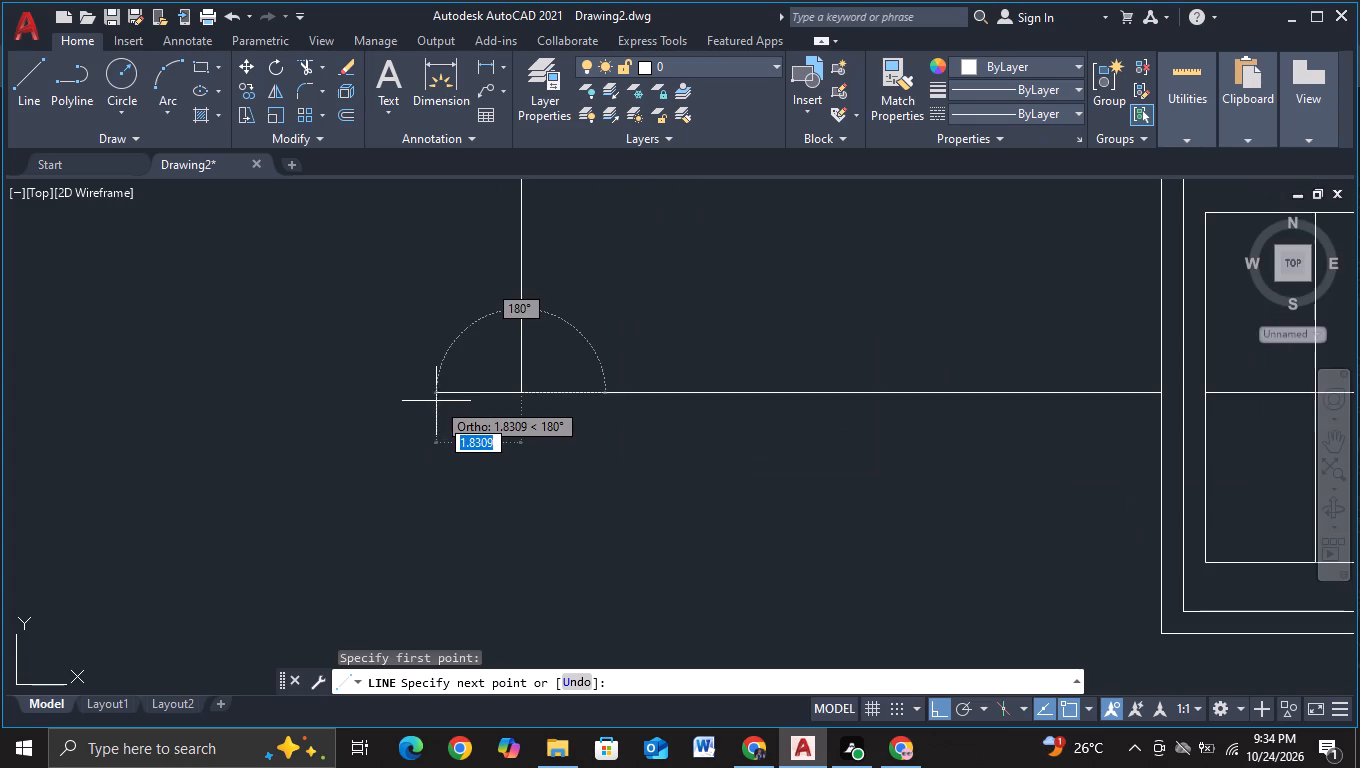
{"action": "left_click", "coordinate": [488, 401]}
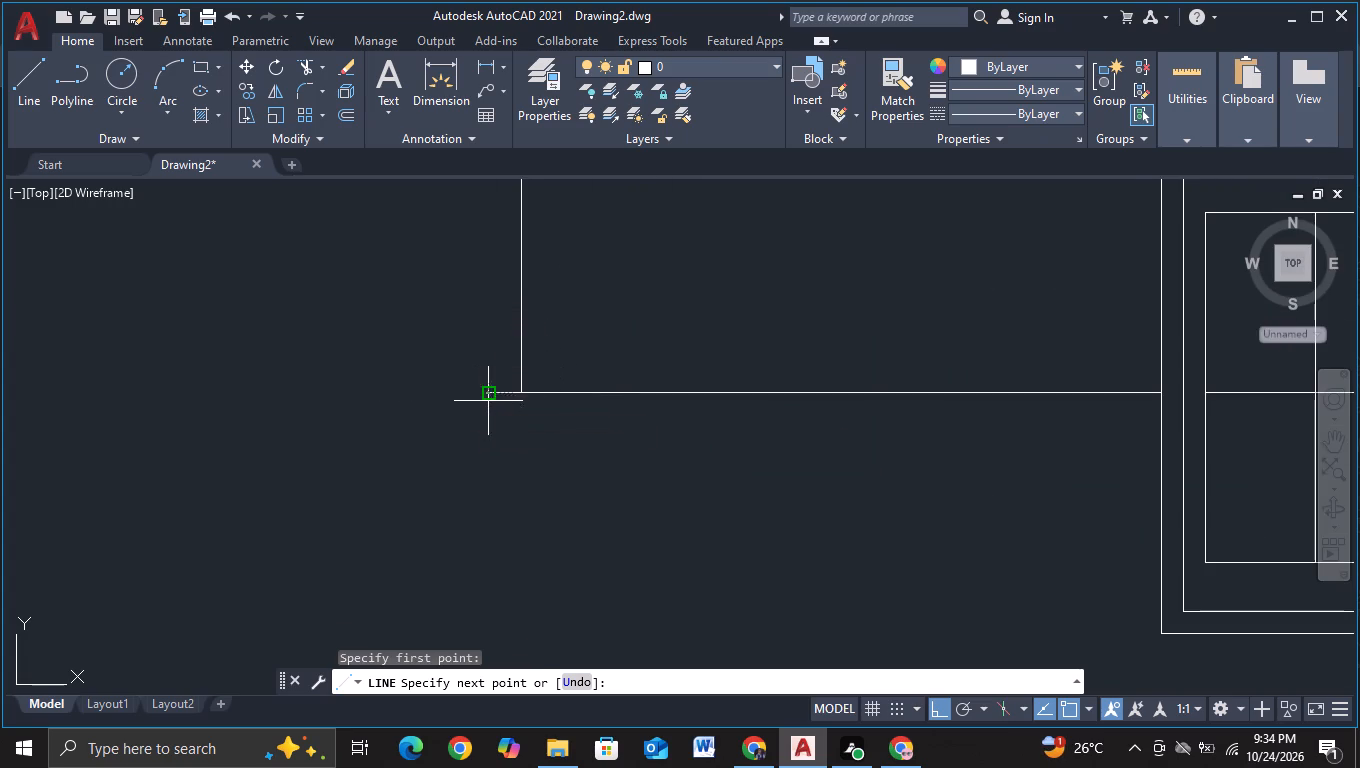
{"action": "middle_click_drag", "start_coordinate": [486, 272], "coordinate": [492, 518]}
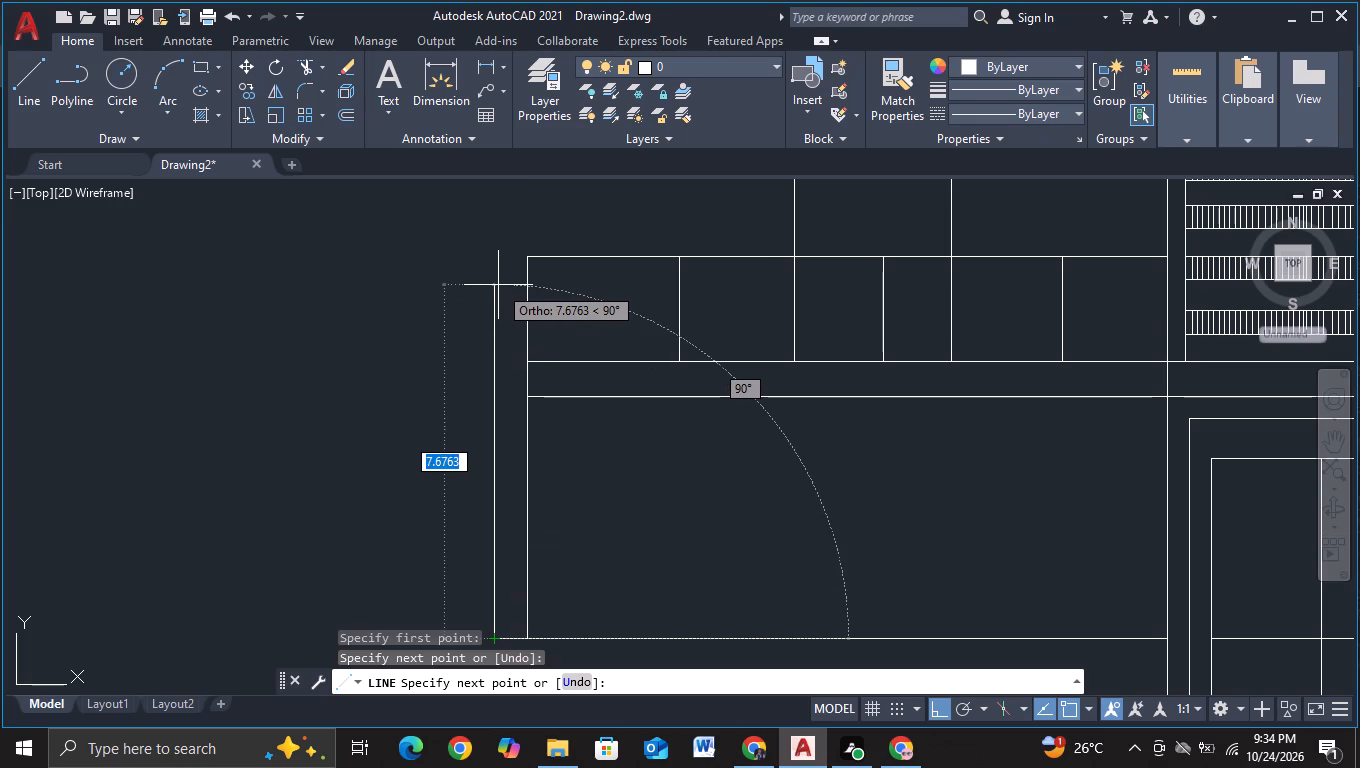
{"action": "left_click", "coordinate": [498, 288]}
{"action": "middle_click_drag", "start_coordinate": [245, 303], "coordinate": [455, 314]}
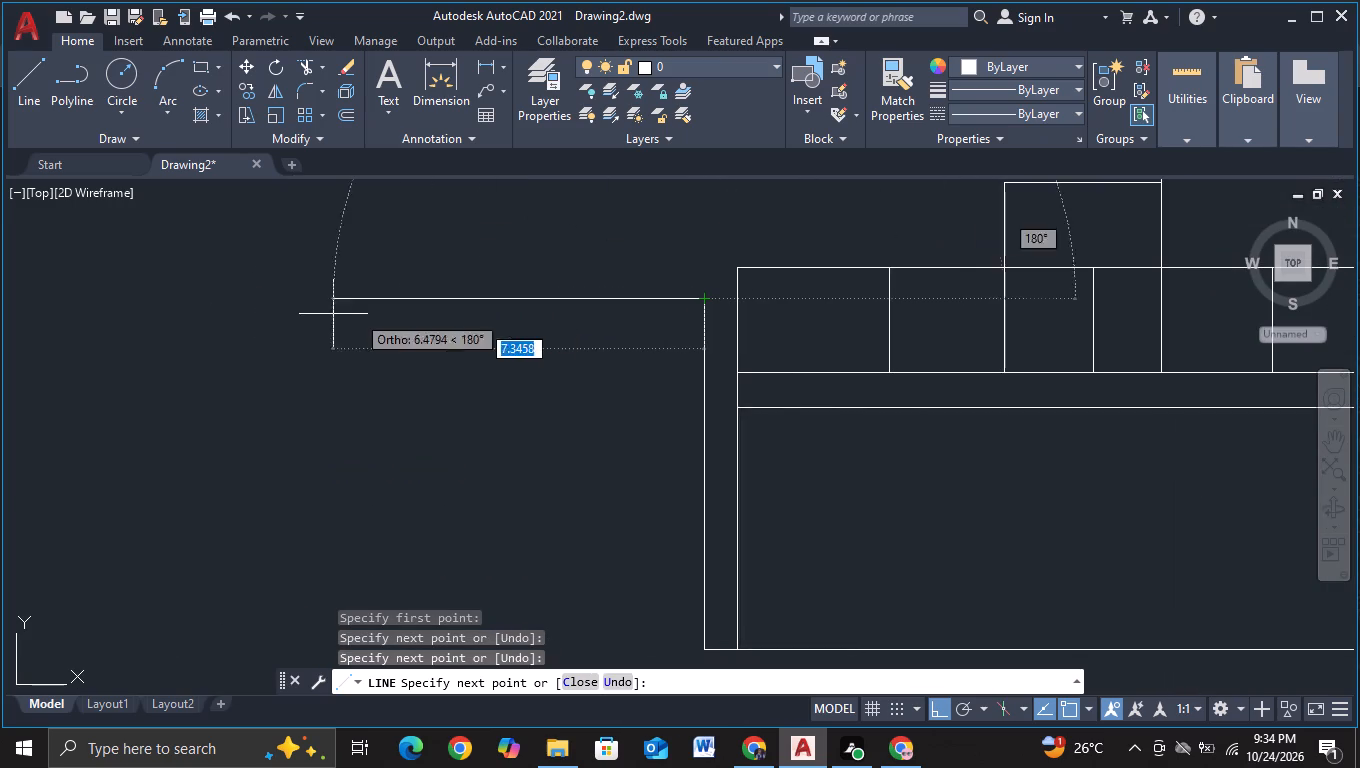
{"action": "scroll", "coordinate": [119, 311], "scroll_direction": "down", "scroll_amount": 1}
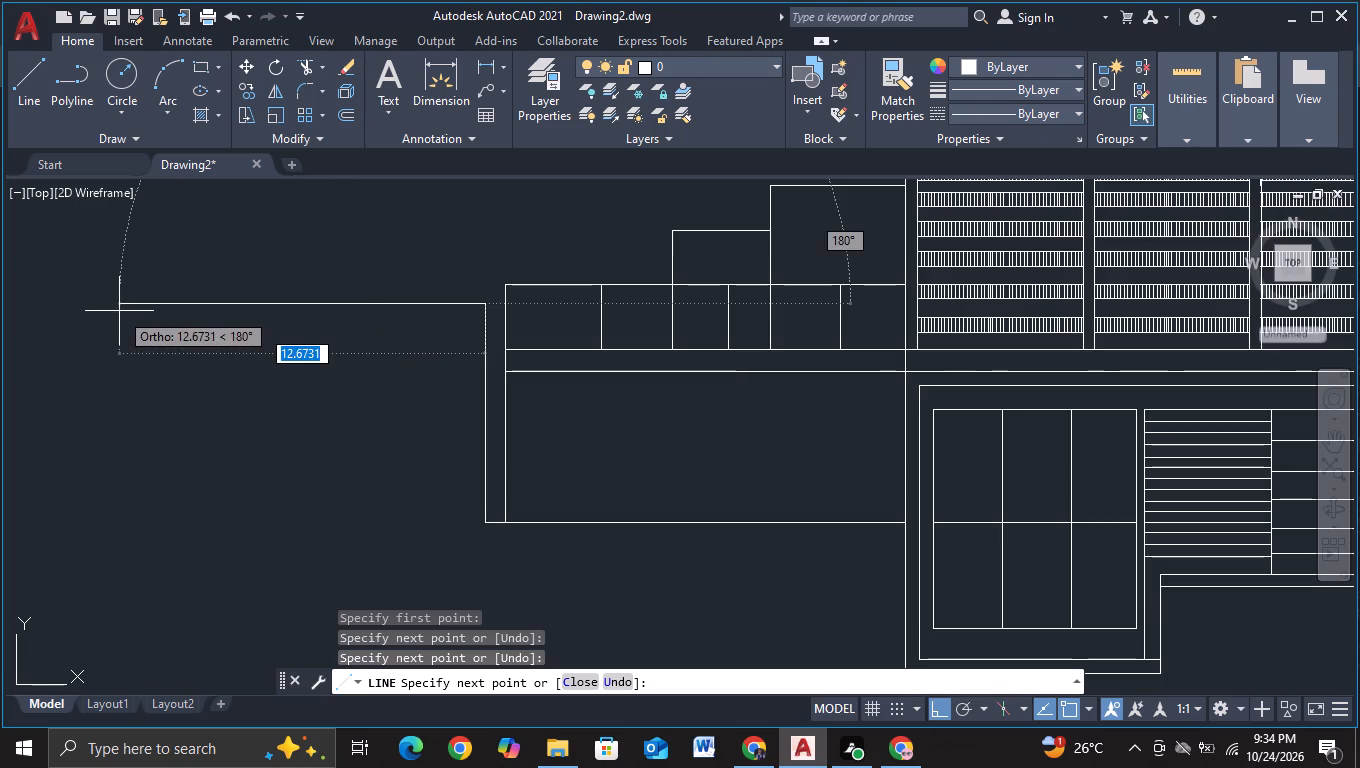
{"action": "scroll", "coordinate": [119, 311], "scroll_direction": "down", "scroll_amount": 2}
{"action": "middle_click_drag", "start_coordinate": [119, 311], "coordinate": [329, 316]}
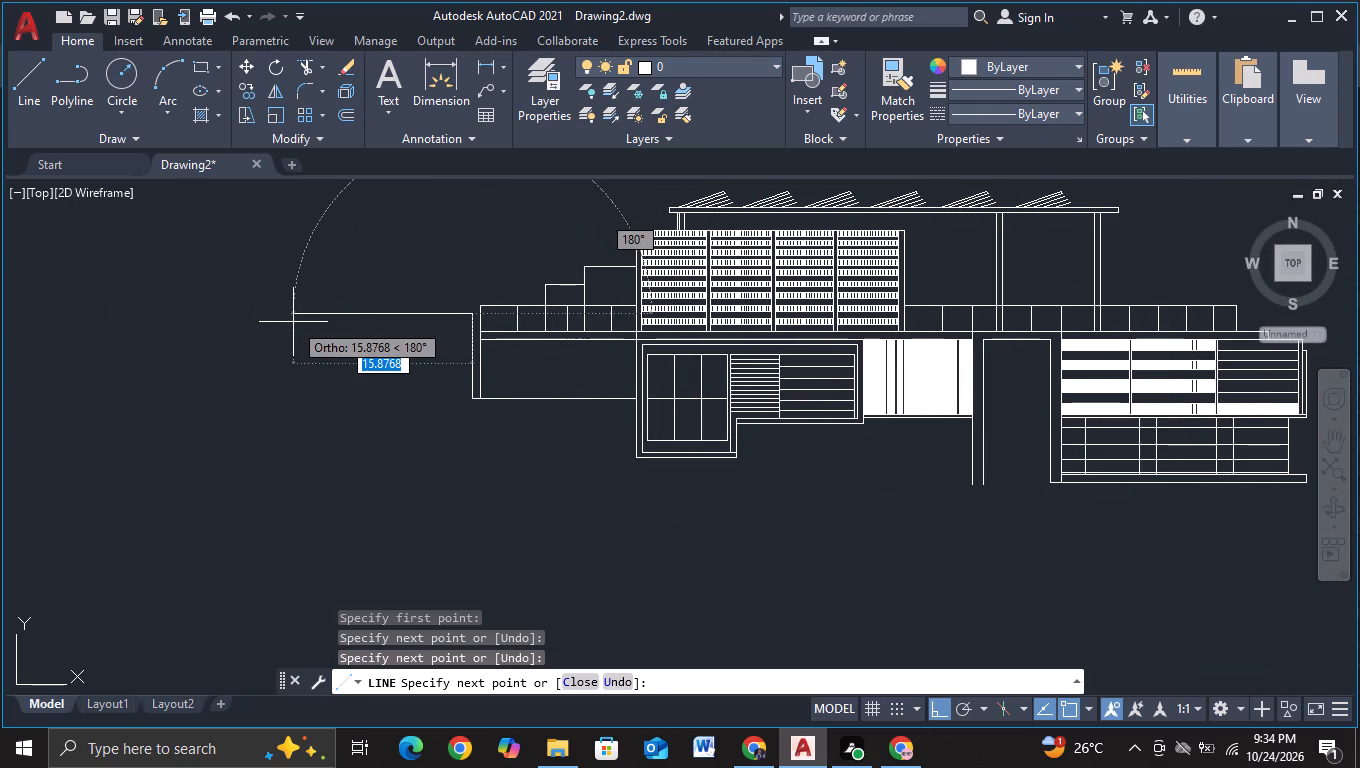
{"action": "left_click", "coordinate": [208, 317]}
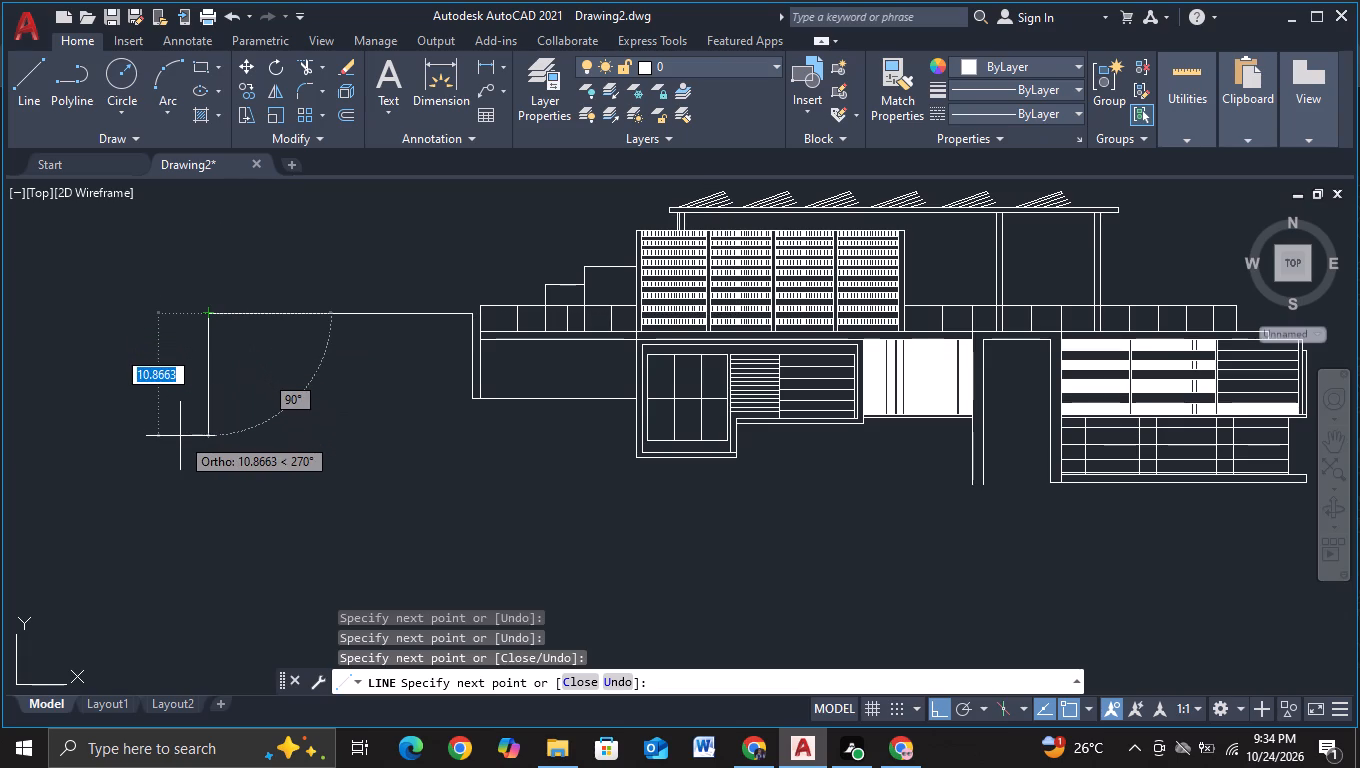
{"action": "key", "text": "Escape"}
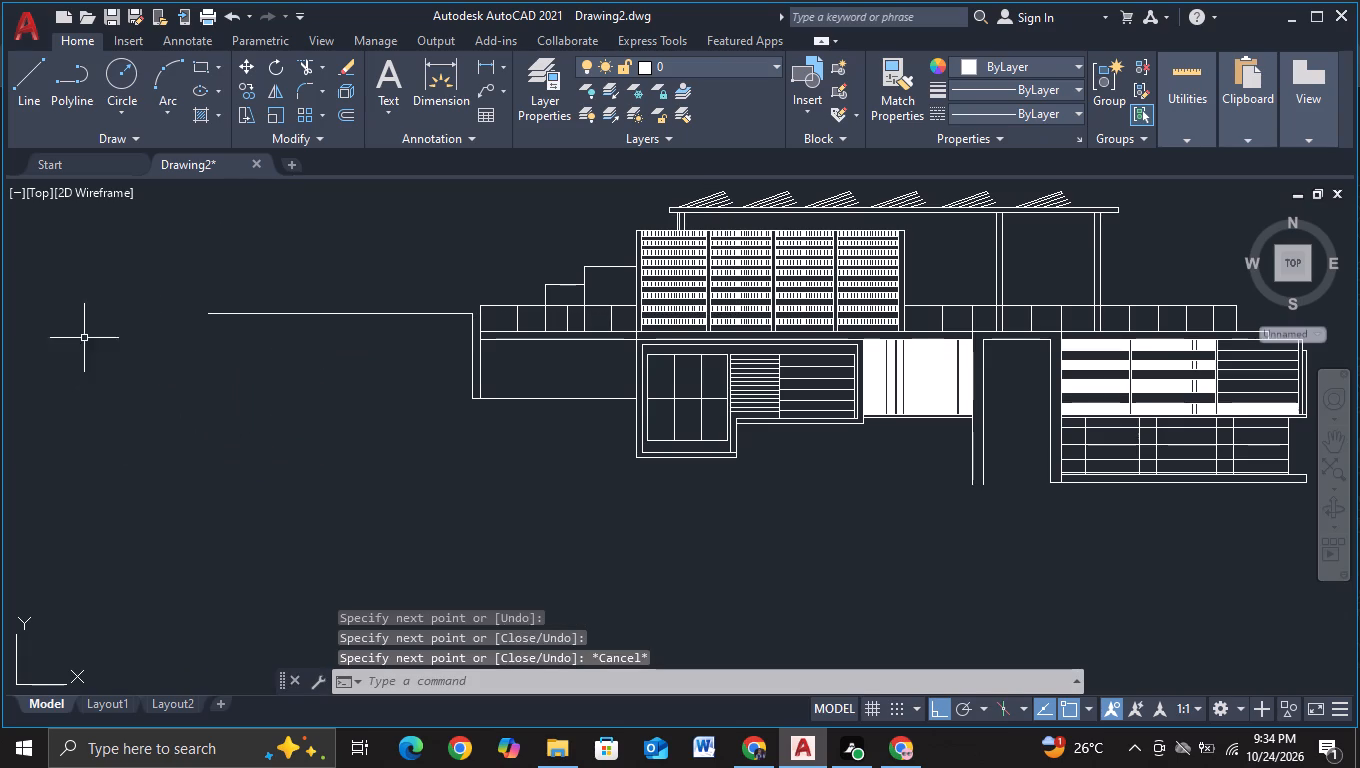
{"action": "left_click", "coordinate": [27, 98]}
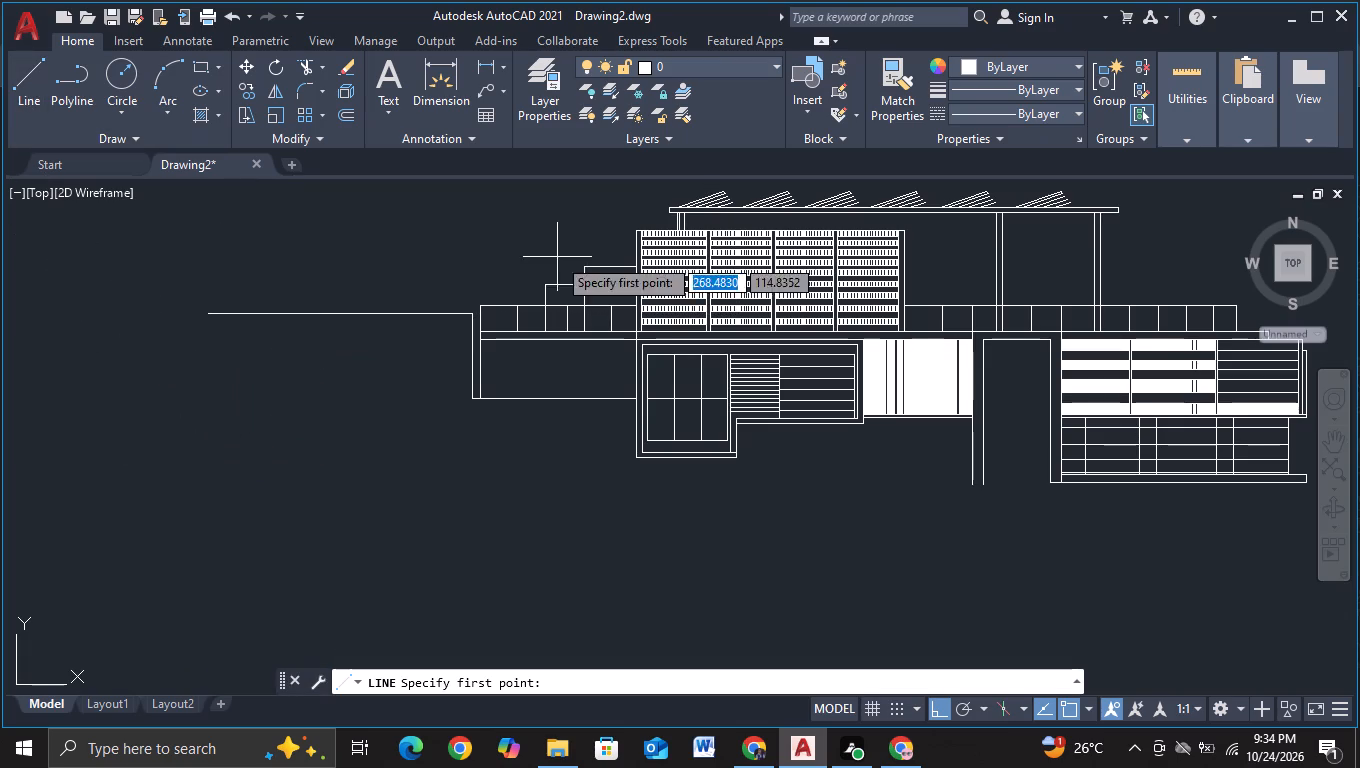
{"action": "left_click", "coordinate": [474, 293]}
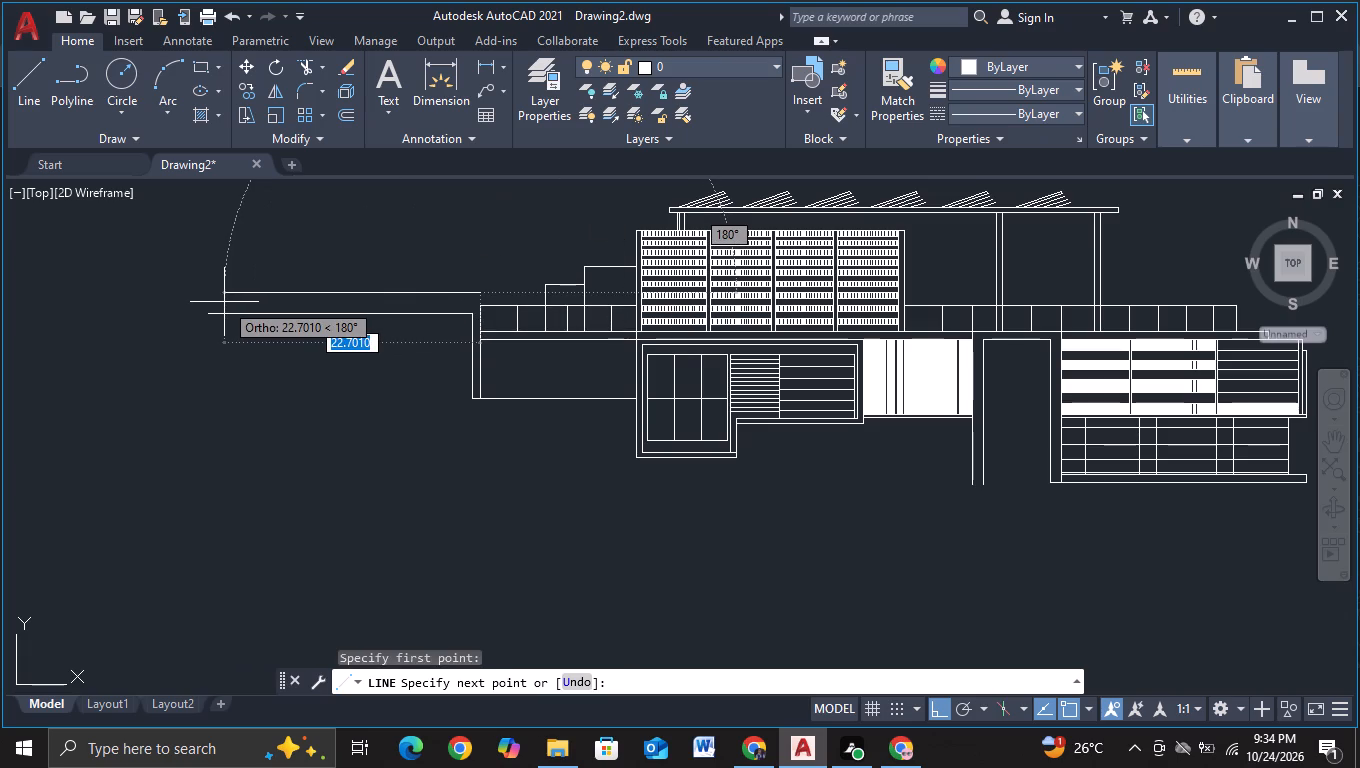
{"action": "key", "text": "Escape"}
Draw the frame's outer line from above the first railing post, about 26.5 units away from the building and about 11.5 units down.
{"action": "left_click", "coordinate": [39, 107]}
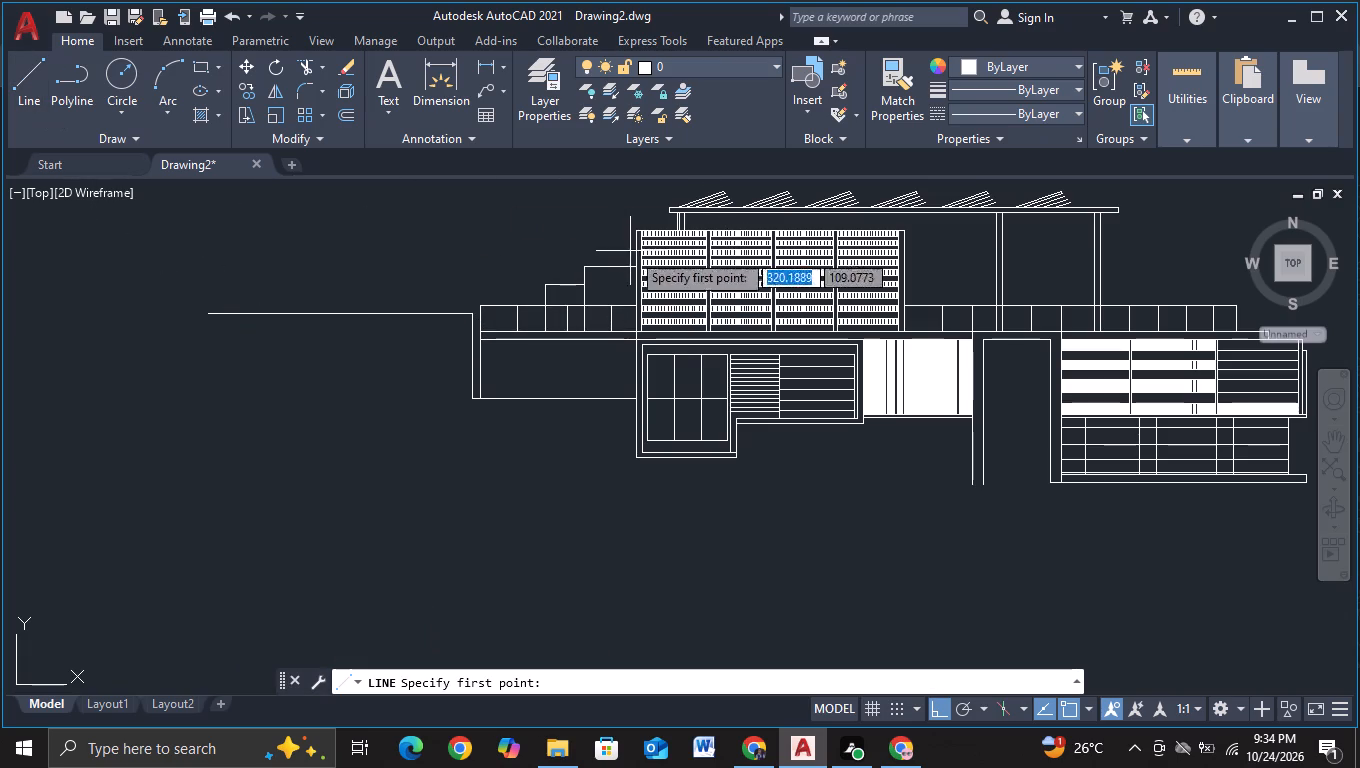
{"action": "left_click", "coordinate": [482, 294]}
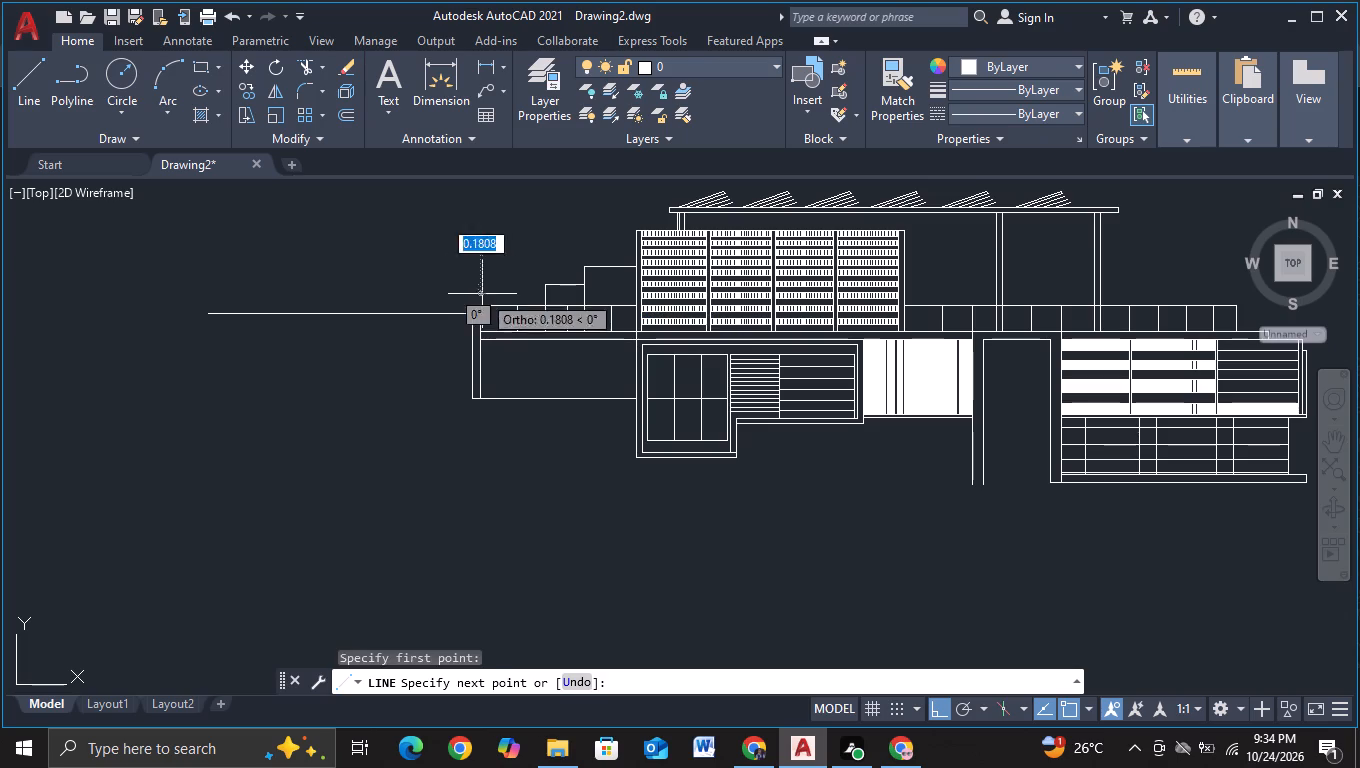
{"action": "left_click", "coordinate": [182, 307]}
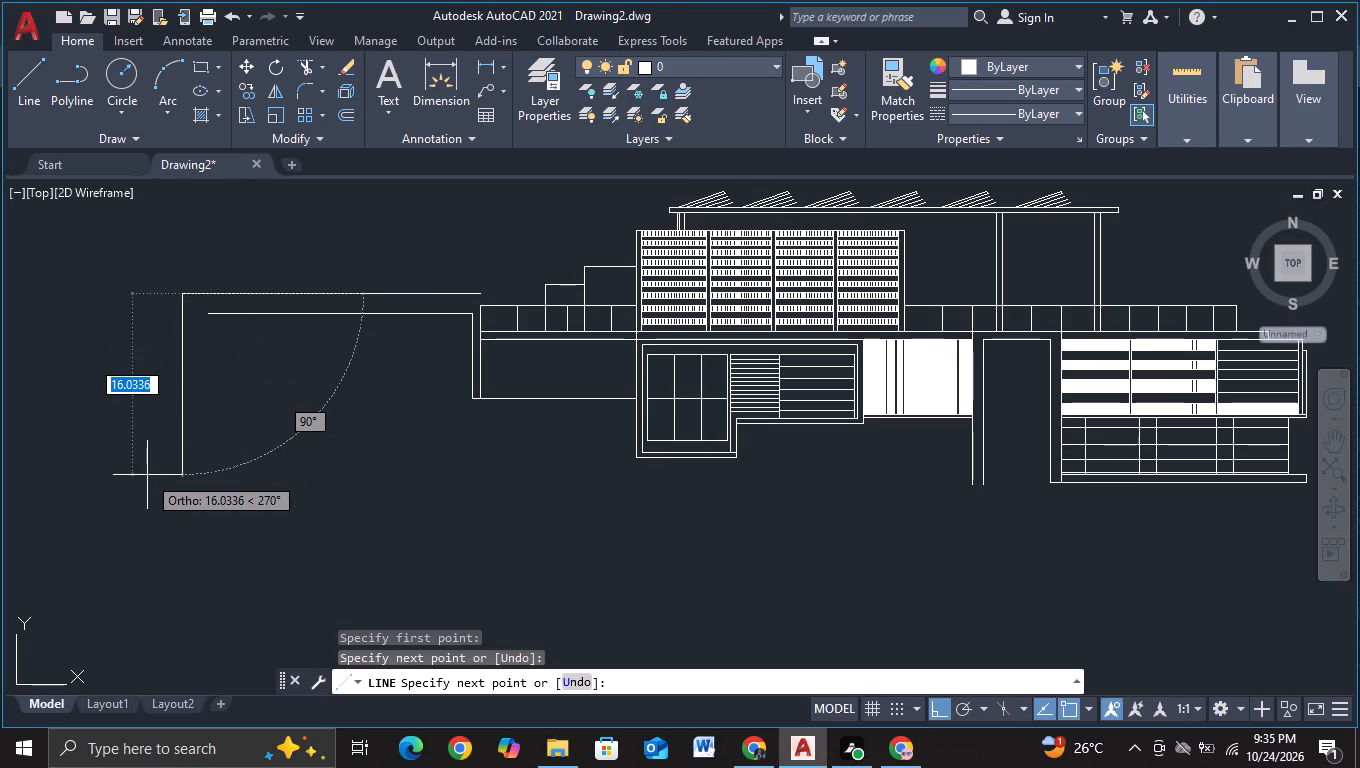
{"action": "left_click", "coordinate": [159, 424]}
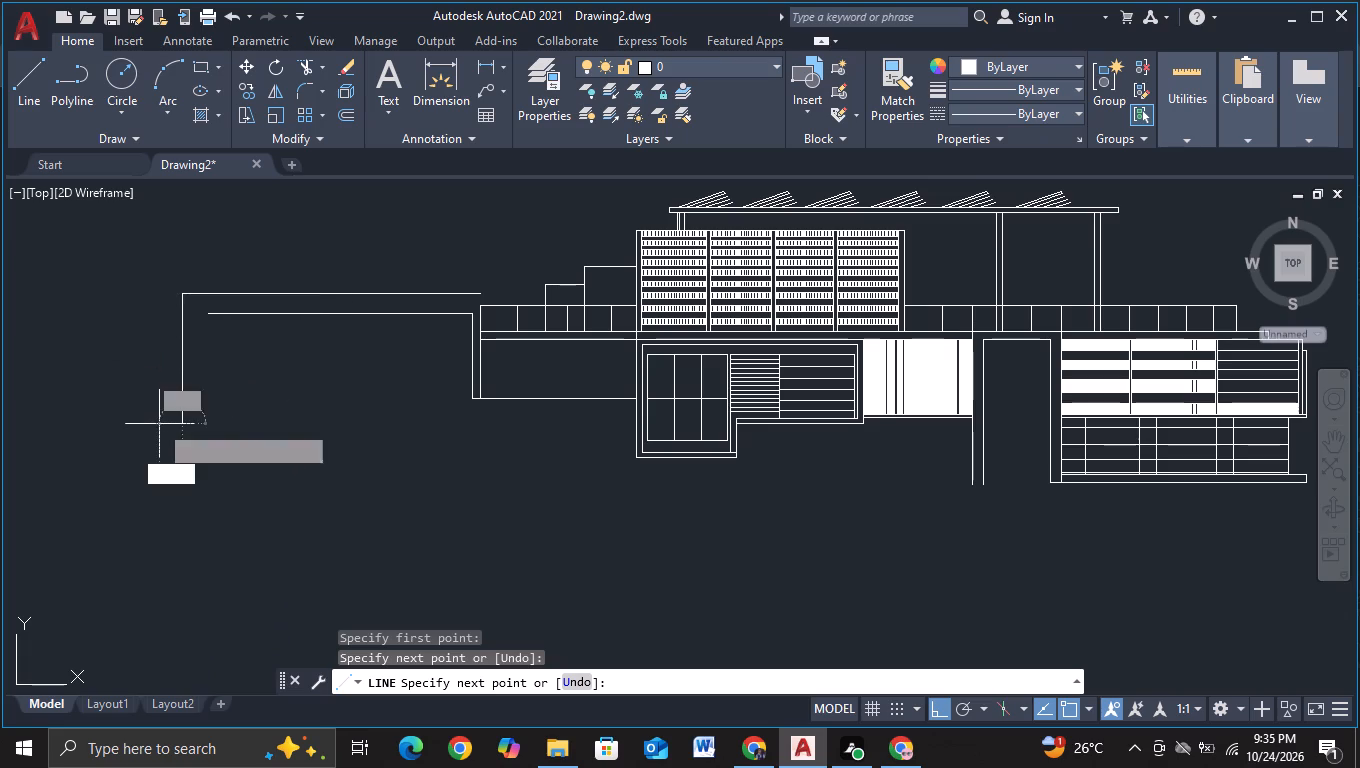
{"action": "key", "text": "Escape"}
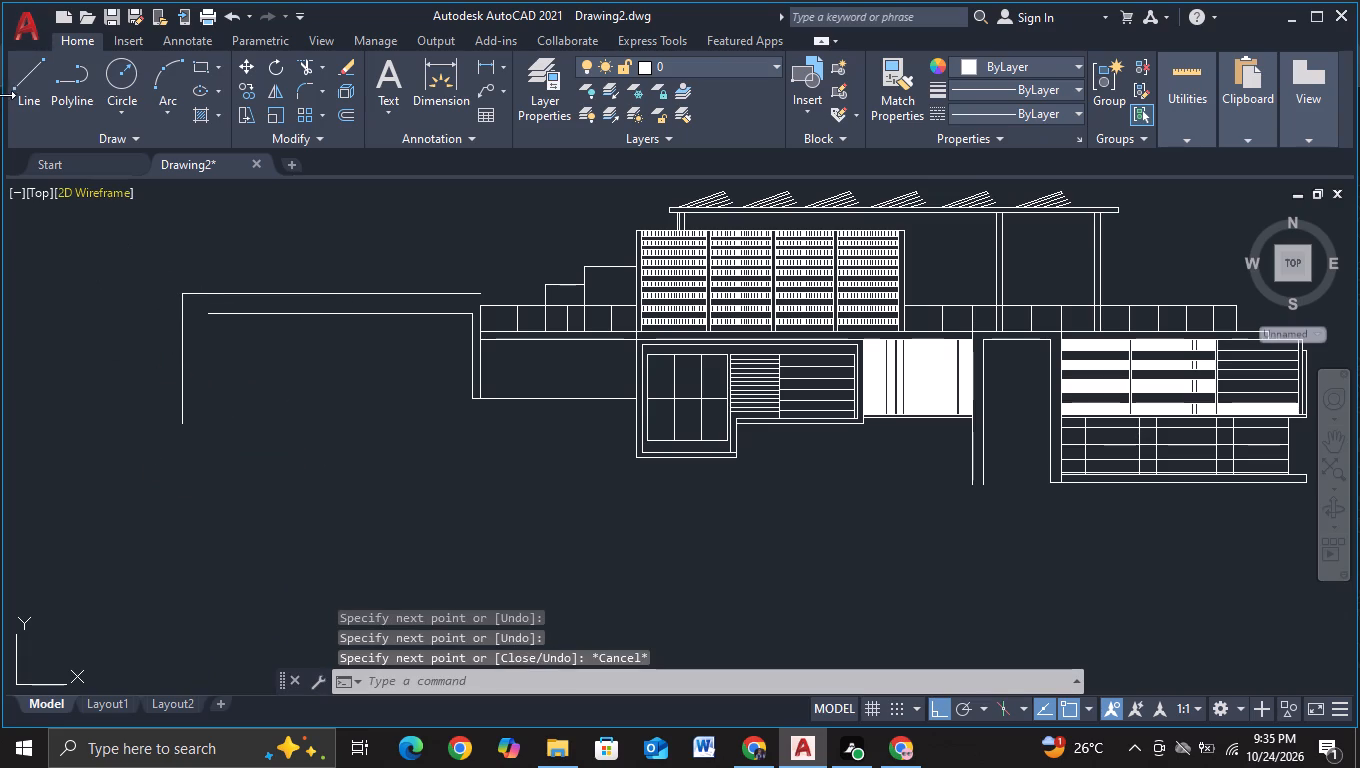
Draw the frame leg's inner line about 9.8 units down from the inner line's free end, closing it about 2.3 units across to the outer line.
{"action": "left_click", "coordinate": [16, 99]}
{"action": "left_click", "coordinate": [214, 316]}
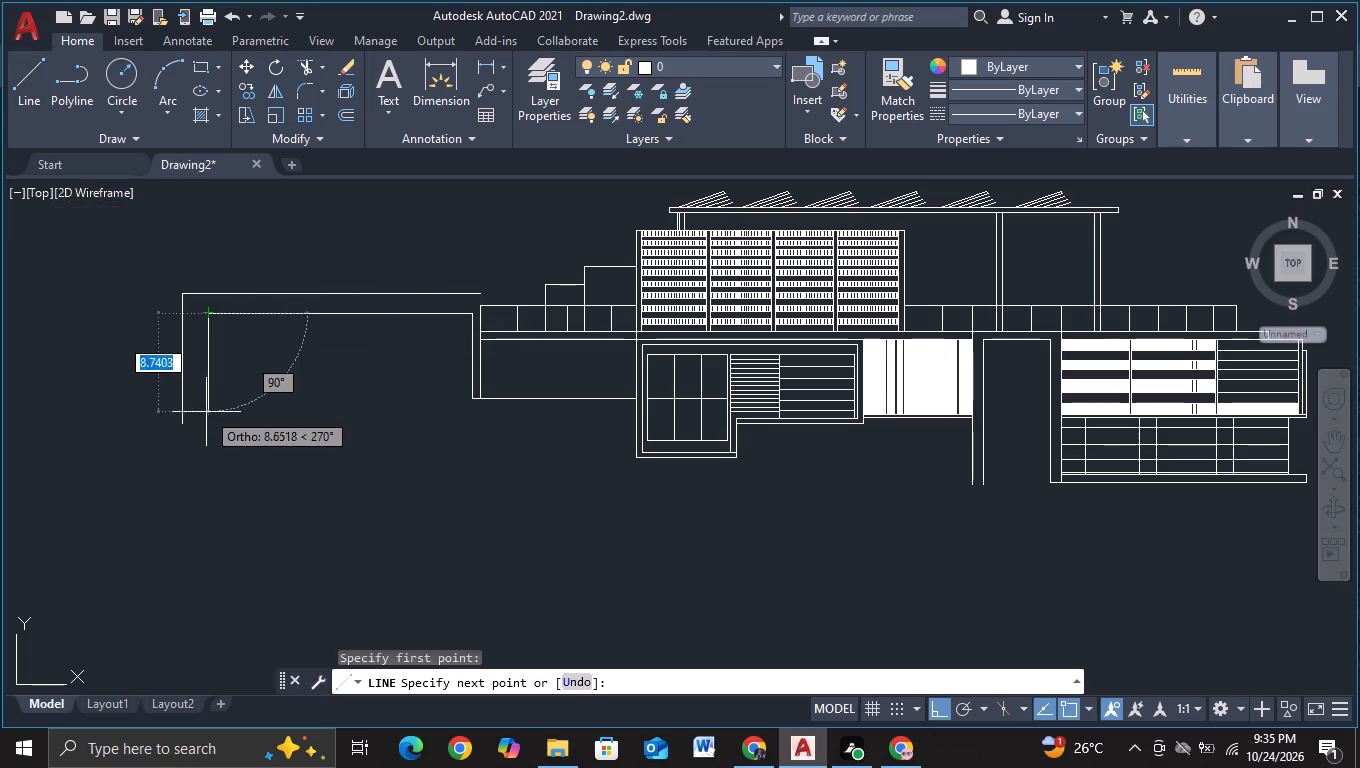
{"action": "left_click", "coordinate": [206, 424]}
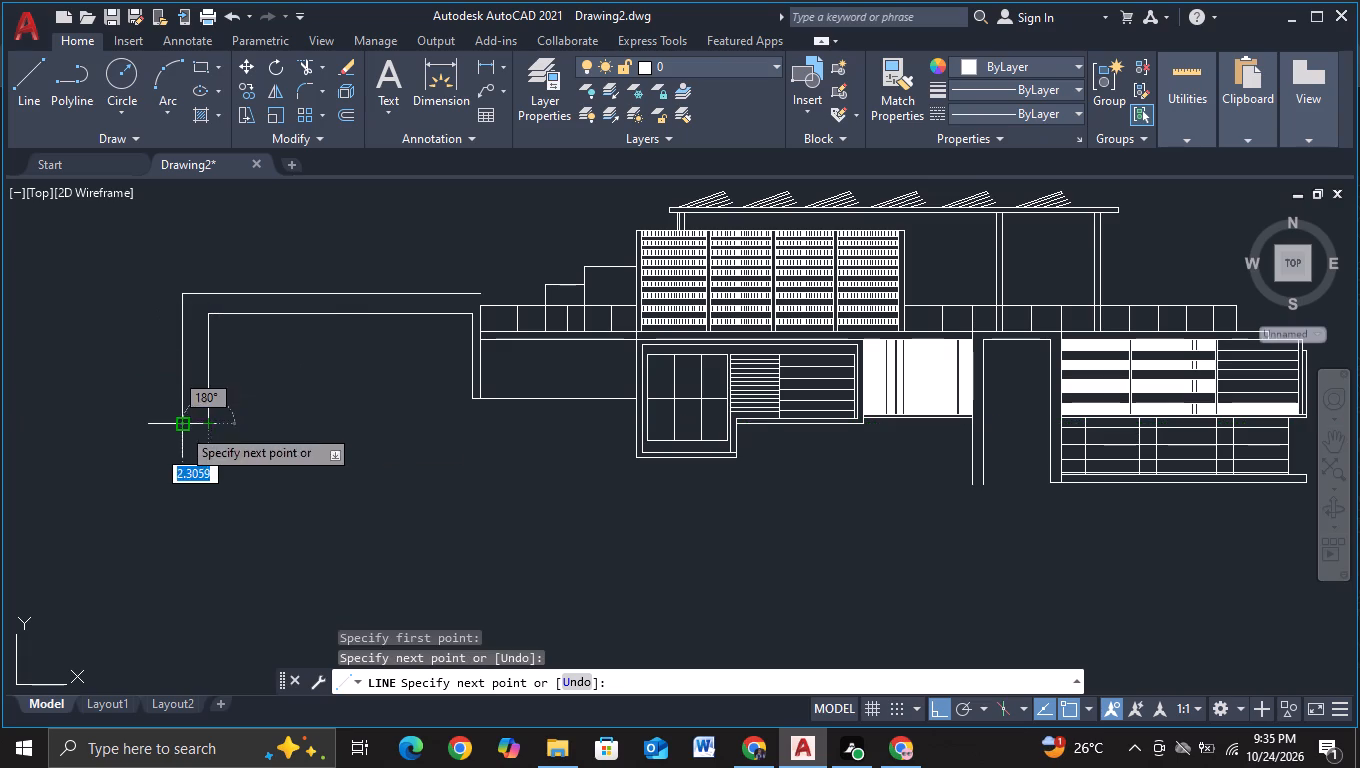
{"action": "left_click", "coordinate": [181, 427]}
{"action": "key", "text": "Escape"}
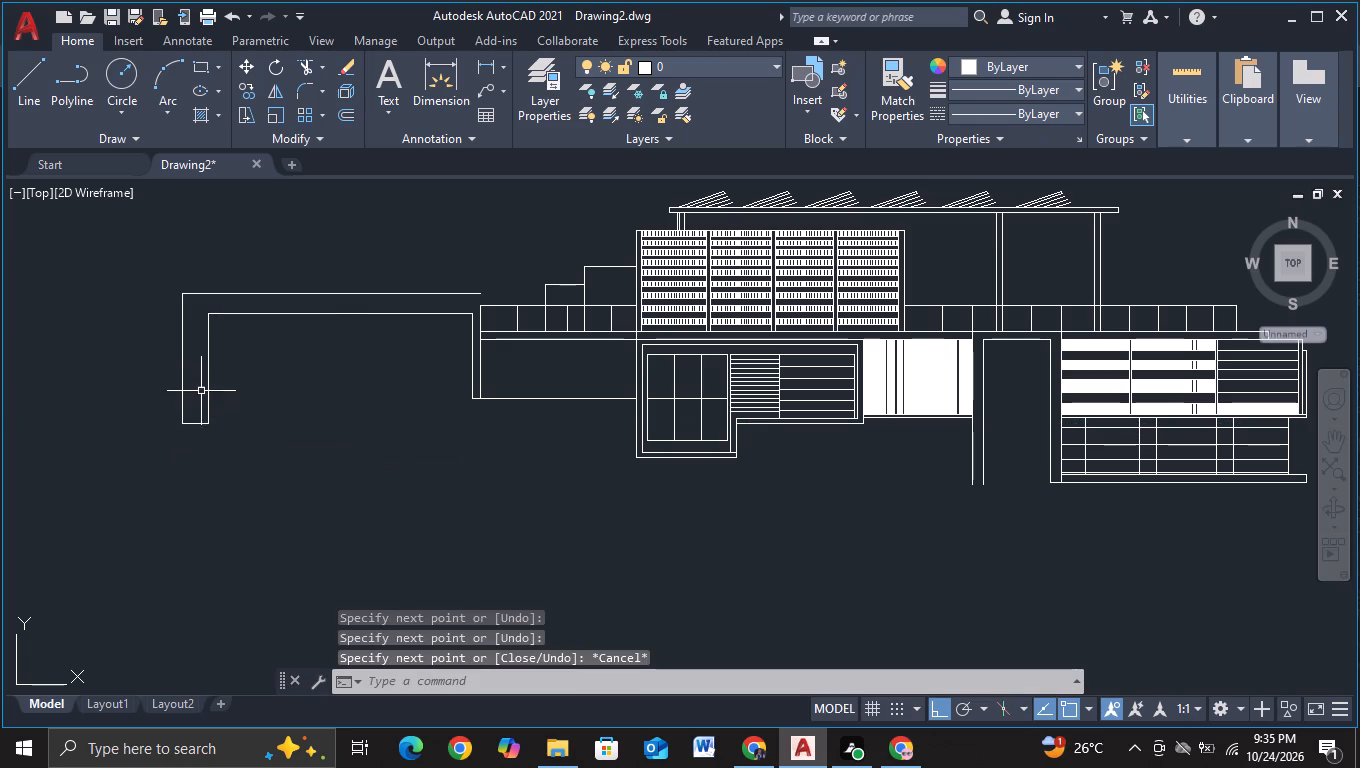
Move the frame leg's outer vertical line about 0.7 units toward the inner line.
{"action": "left_click", "coordinate": [182, 372]}
{"action": "key", "text": "m"}
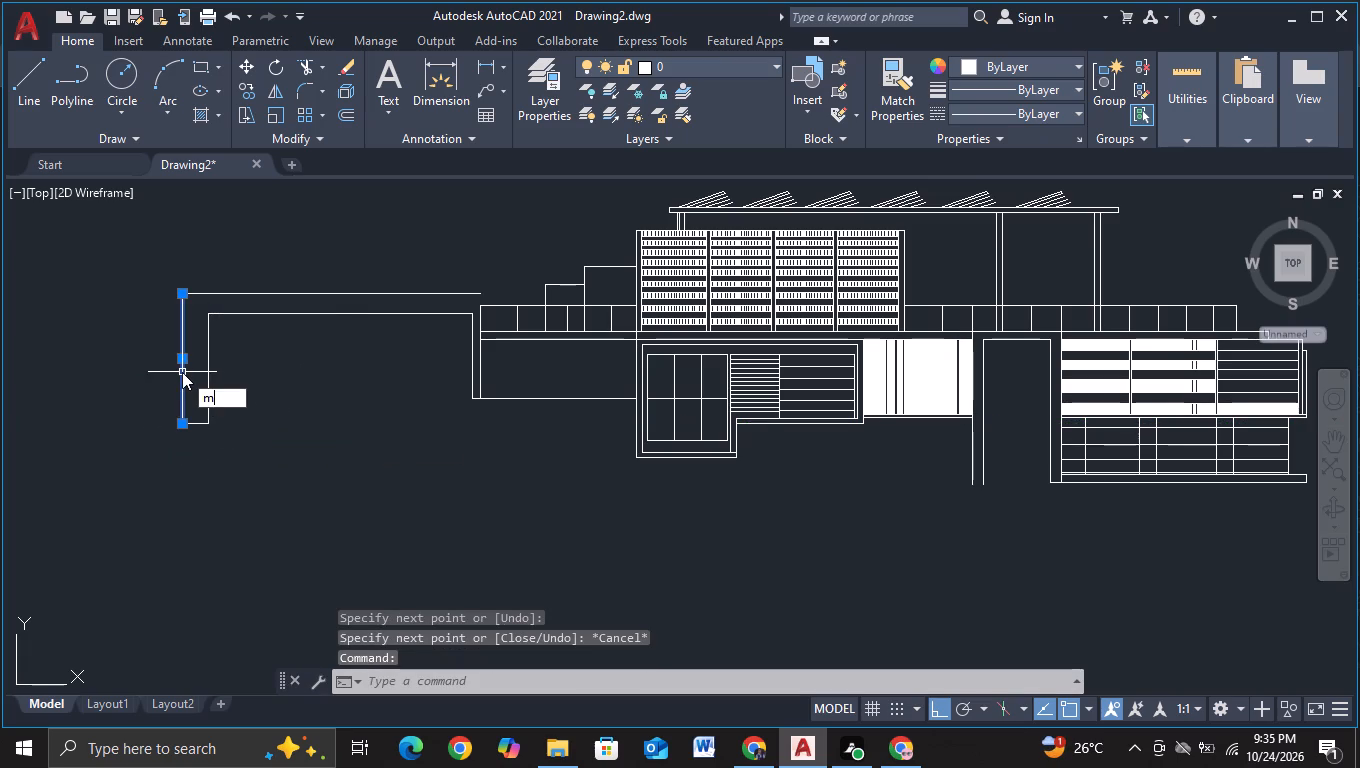
{"action": "double_click", "coordinate": [232, 422]}
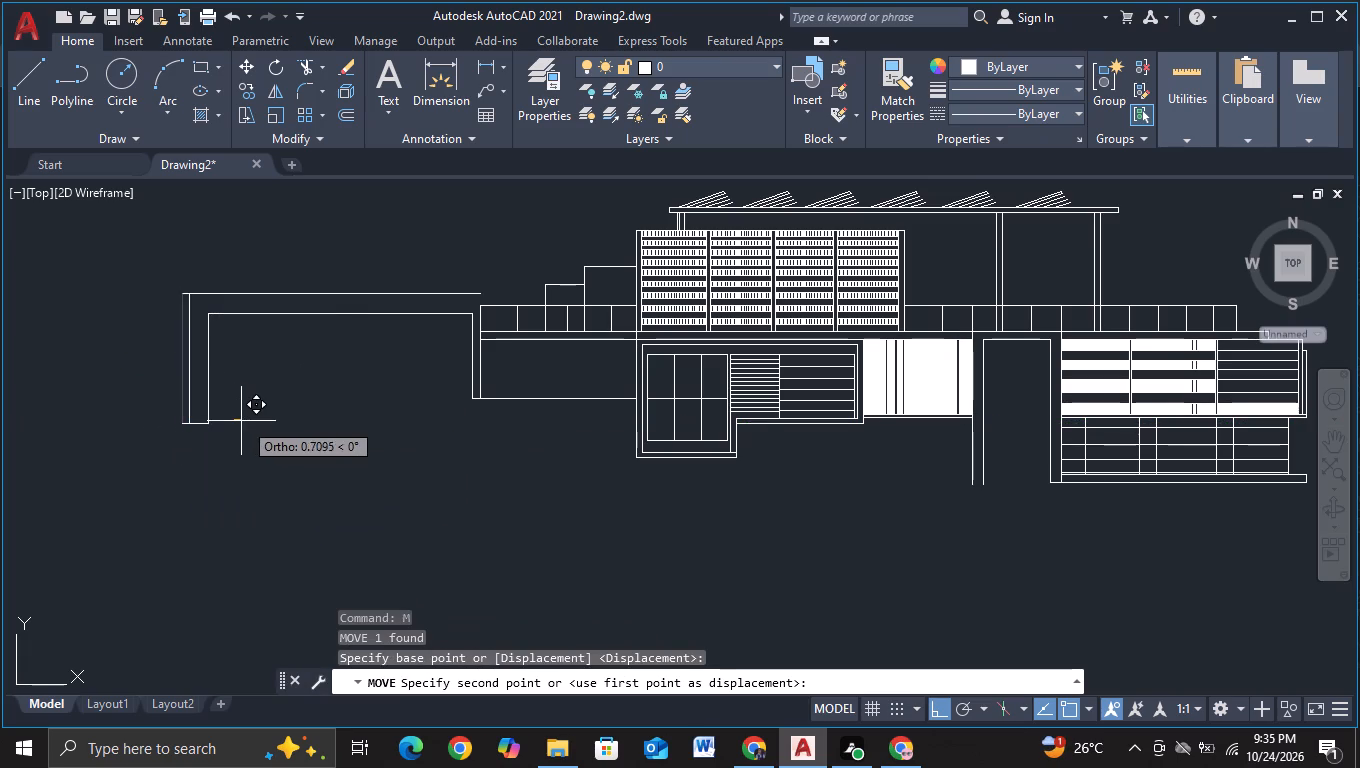
{"action": "left_click", "coordinate": [242, 421]}
{"action": "key", "text": "Escape"}
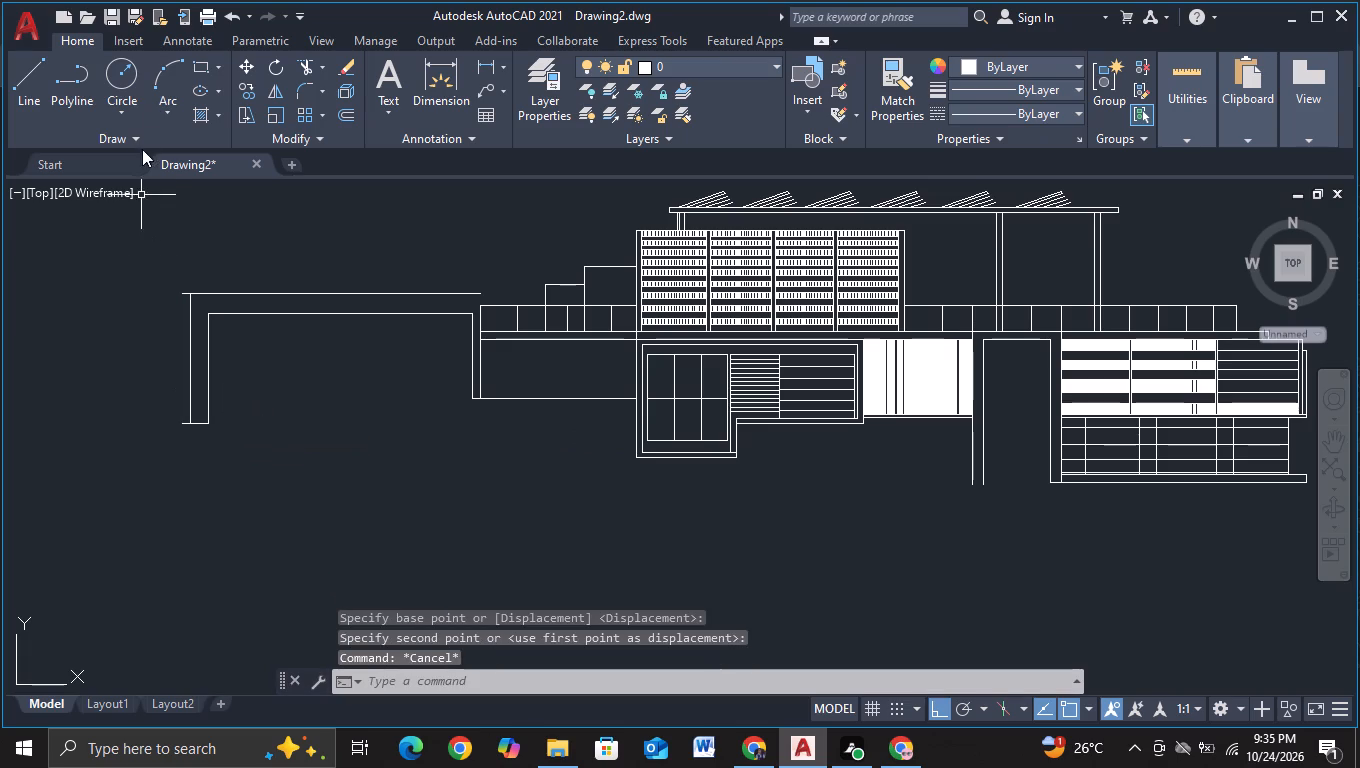
Trim the short overhangs of the frame's top and bottom lines that extend beyond the moved outer vertical line.
{"action": "left_click", "coordinate": [296, 64]}
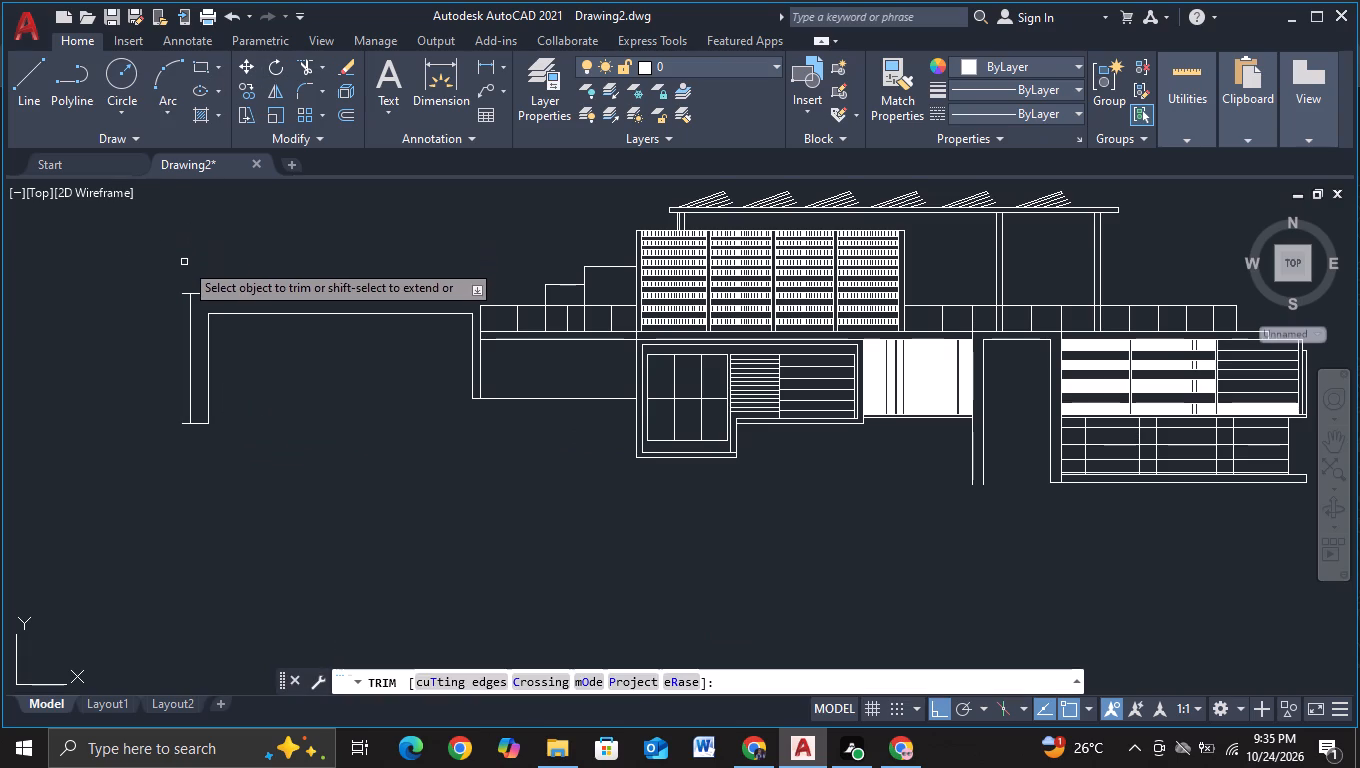
{"action": "left_click", "coordinate": [184, 262]}
{"action": "left_click", "coordinate": [183, 299]}
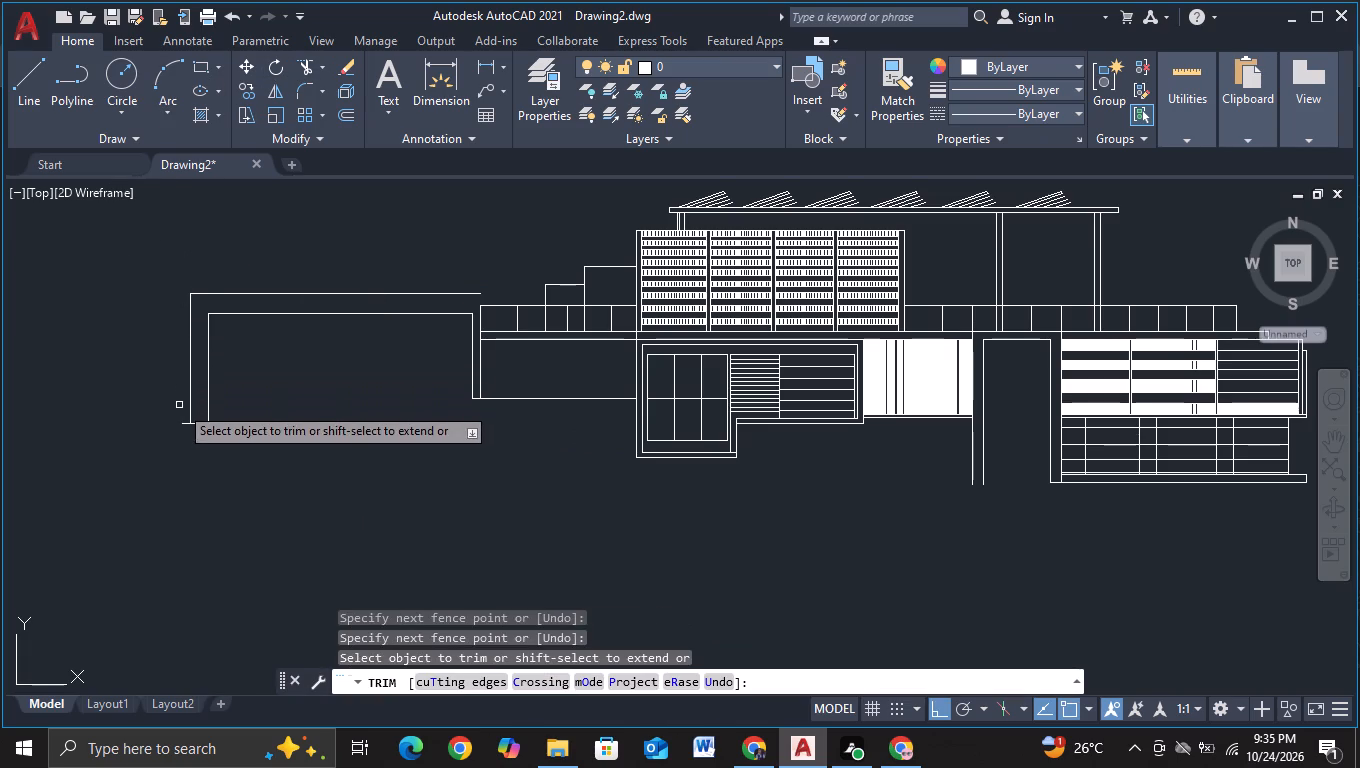
{"action": "left_click", "coordinate": [179, 405]}
{"action": "left_click", "coordinate": [184, 449]}
{"action": "left_click", "coordinate": [186, 414]}
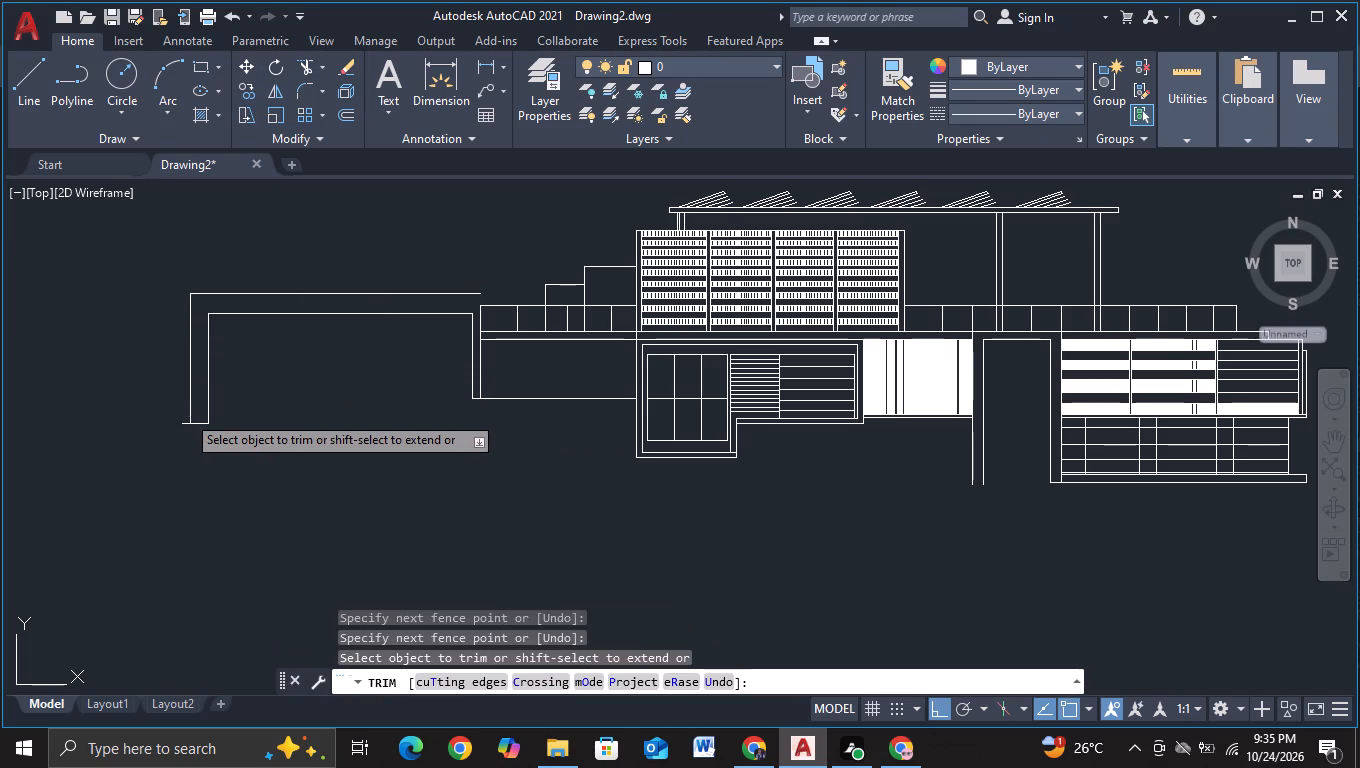
{"action": "left_click", "coordinate": [186, 431]}
{"action": "scroll", "coordinate": [293, 497], "scroll_direction": "down", "scroll_amount": 1}
{"action": "middle_click_drag", "start_coordinate": [300, 496], "coordinate": [182, 457]}
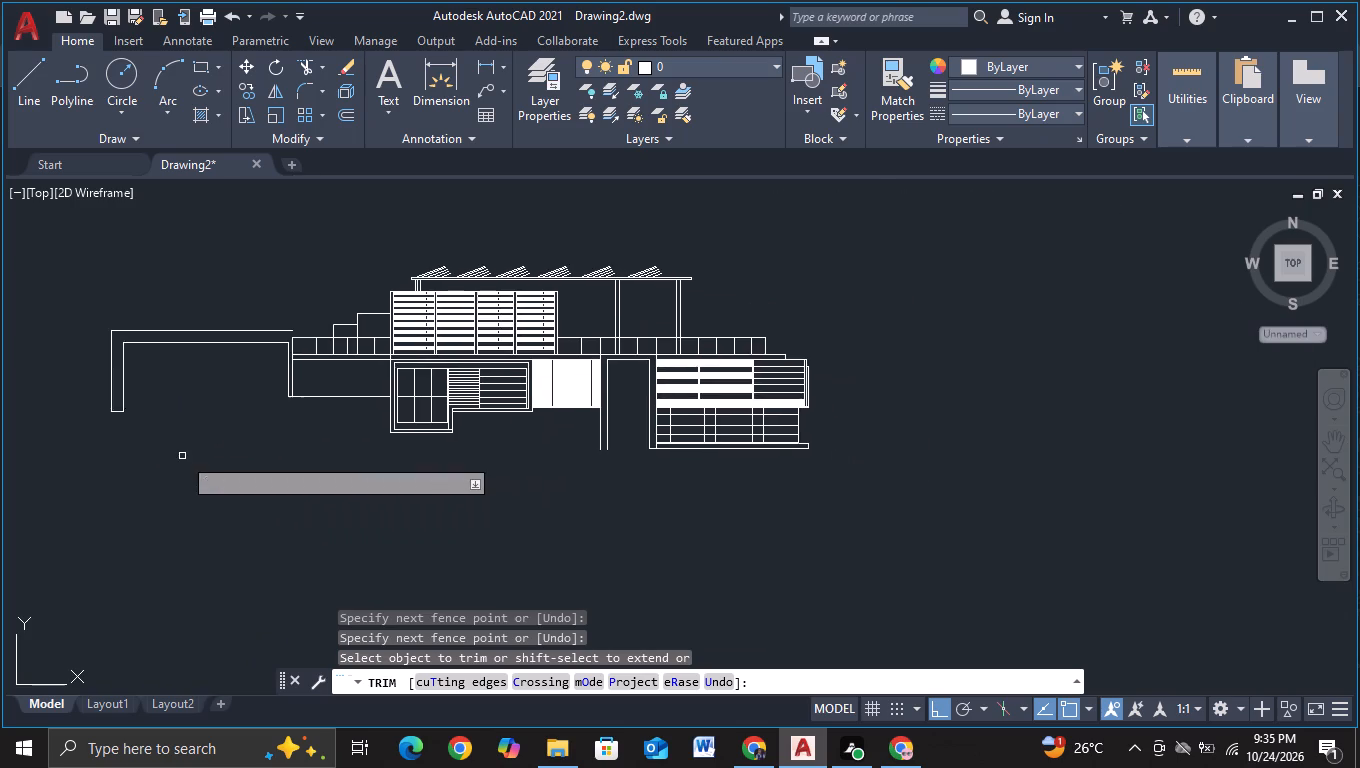
{"action": "scroll", "coordinate": [182, 449], "scroll_direction": "up", "scroll_amount": 1}
{"action": "key", "text": "Escape"}
Draw a short vertical line from the top of the first railing post to the end of the frame's upper line, closing the frame.
{"action": "left_click", "coordinate": [43, 93]}
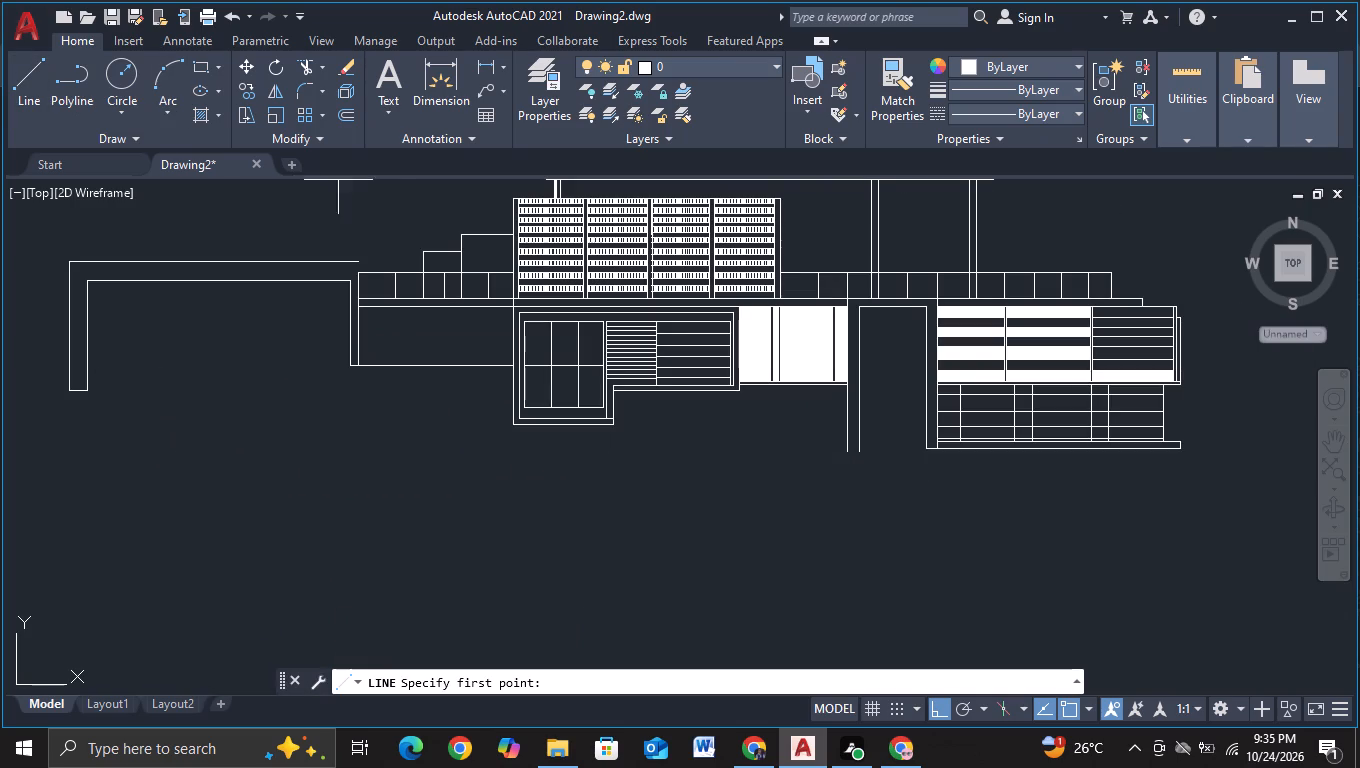
{"action": "left_click", "coordinate": [361, 271]}
{"action": "left_click", "coordinate": [357, 256]}
{"action": "key", "text": "Escape"}
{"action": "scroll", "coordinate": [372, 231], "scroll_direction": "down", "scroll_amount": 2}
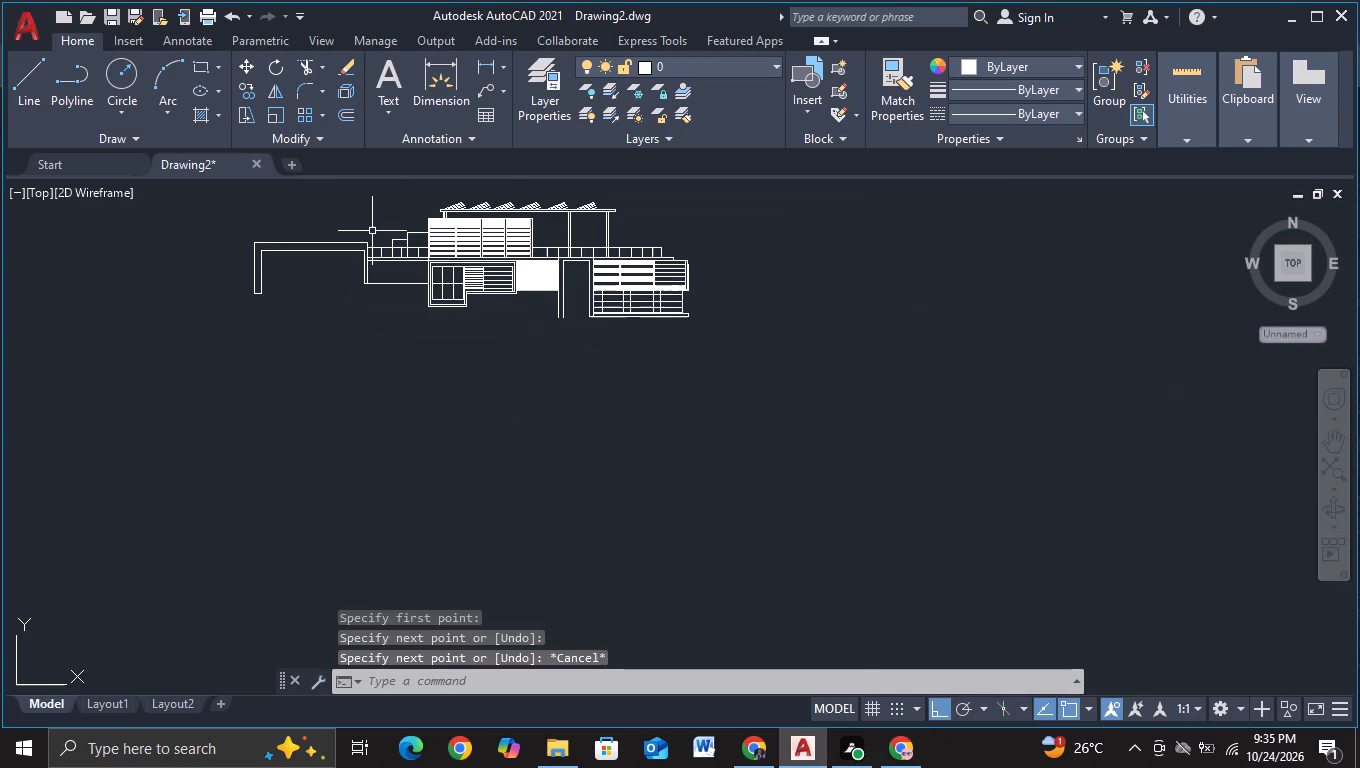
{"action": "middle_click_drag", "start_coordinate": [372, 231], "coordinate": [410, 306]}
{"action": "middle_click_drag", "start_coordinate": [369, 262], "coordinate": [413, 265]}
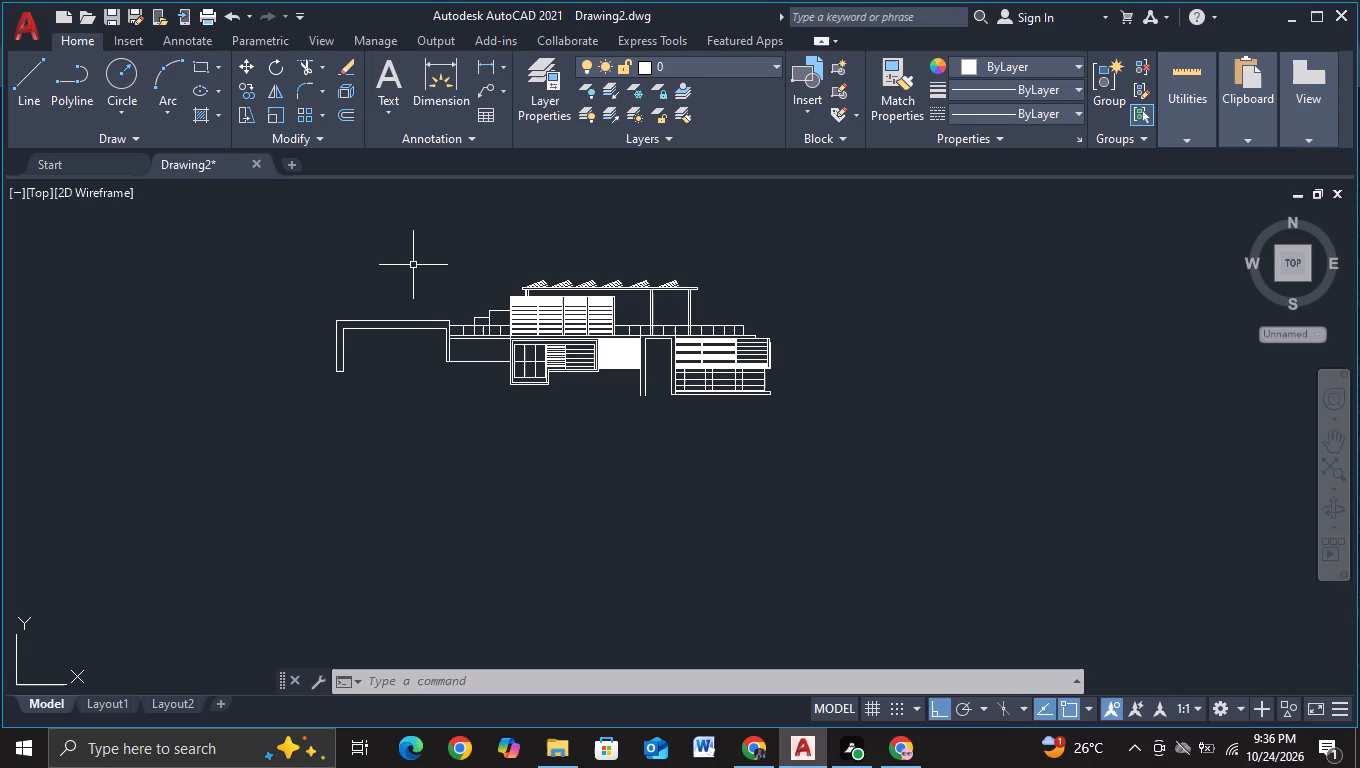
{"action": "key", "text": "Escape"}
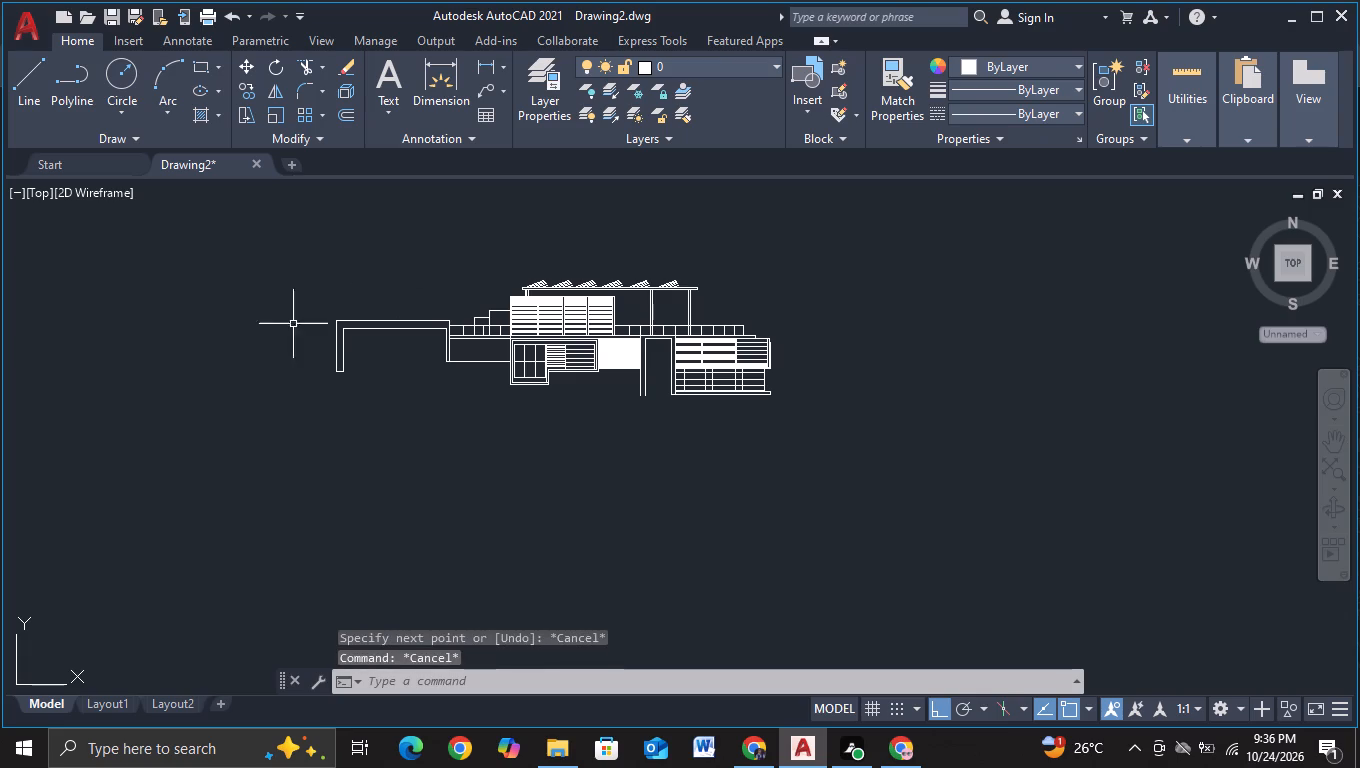
Draw a narrow post rising about 13 units from the frame's upper inner corner, its second vertical line running slightly past the frame's top line.
{"action": "middle_click_drag", "start_coordinate": [353, 301], "coordinate": [304, 287]}
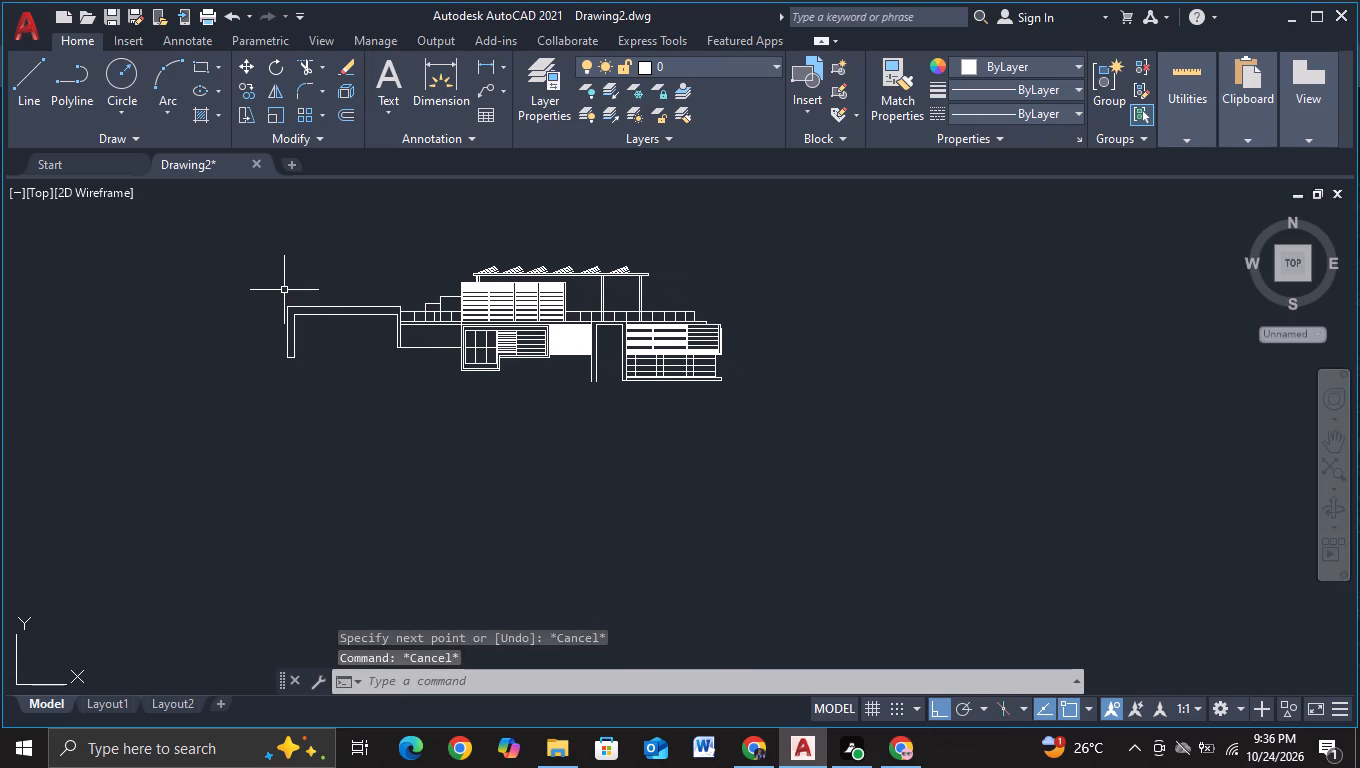
{"action": "left_click", "coordinate": [37, 100]}
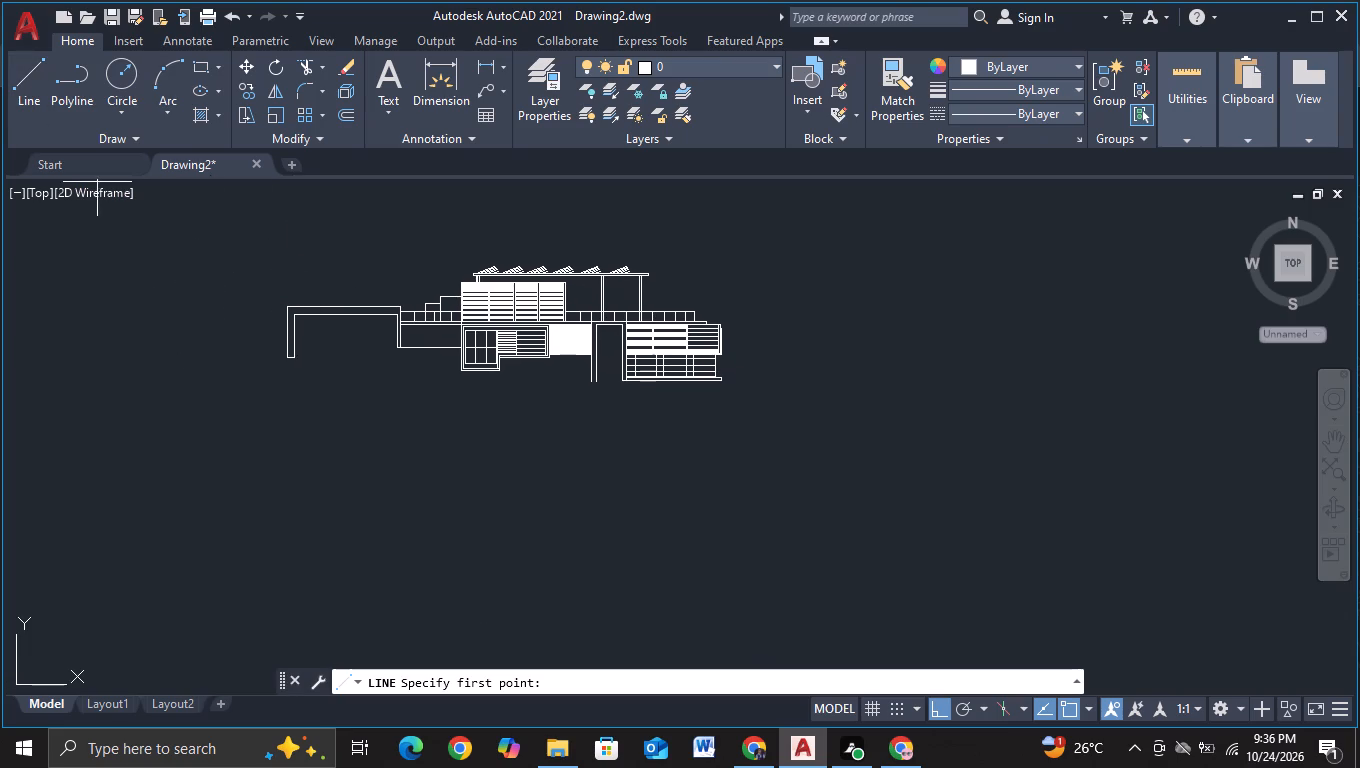
{"action": "scroll", "coordinate": [376, 266], "scroll_direction": "up", "scroll_amount": 2}
{"action": "middle_click_drag", "start_coordinate": [438, 327], "coordinate": [485, 383]}
{"action": "left_click", "coordinate": [482, 428]}
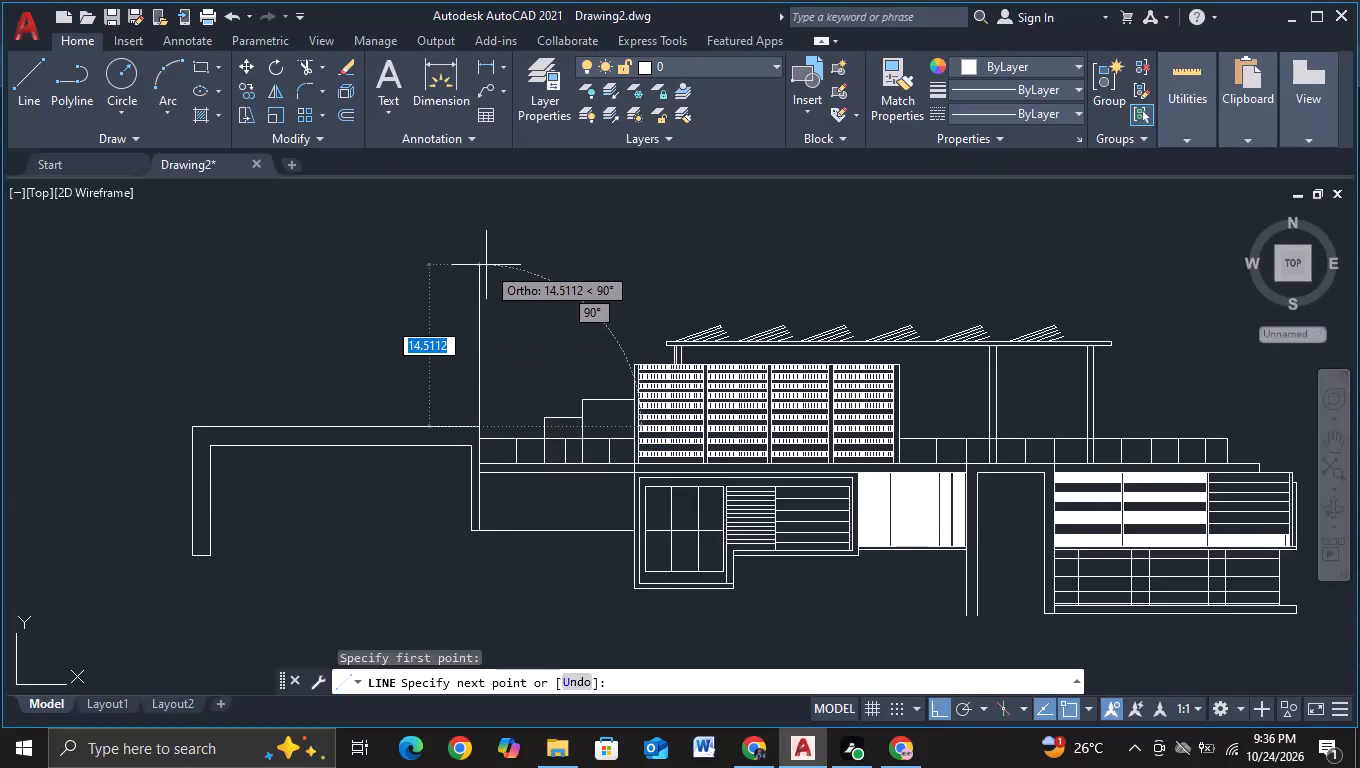
{"action": "left_click", "coordinate": [485, 282]}
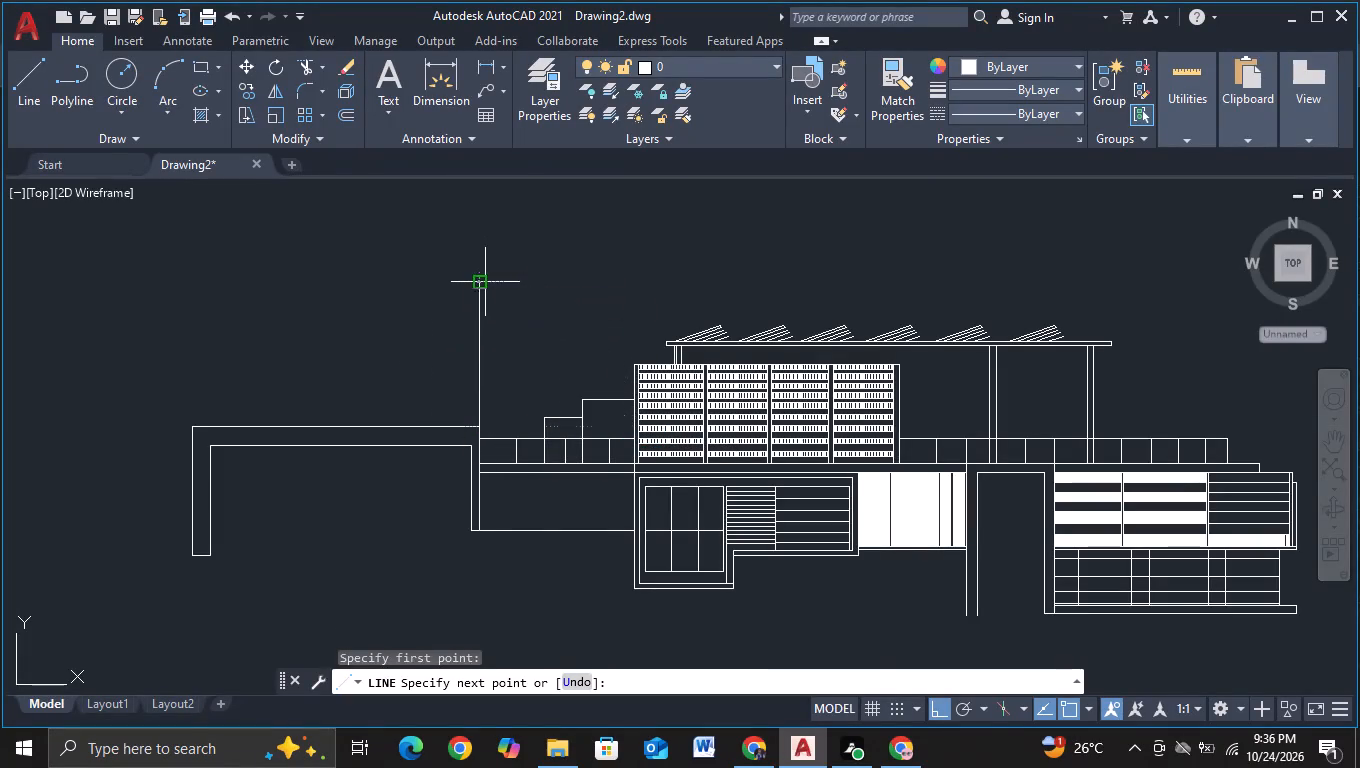
{"action": "scroll", "coordinate": [467, 287], "scroll_direction": "up", "scroll_amount": 2}
{"action": "left_click", "coordinate": [467, 287]}
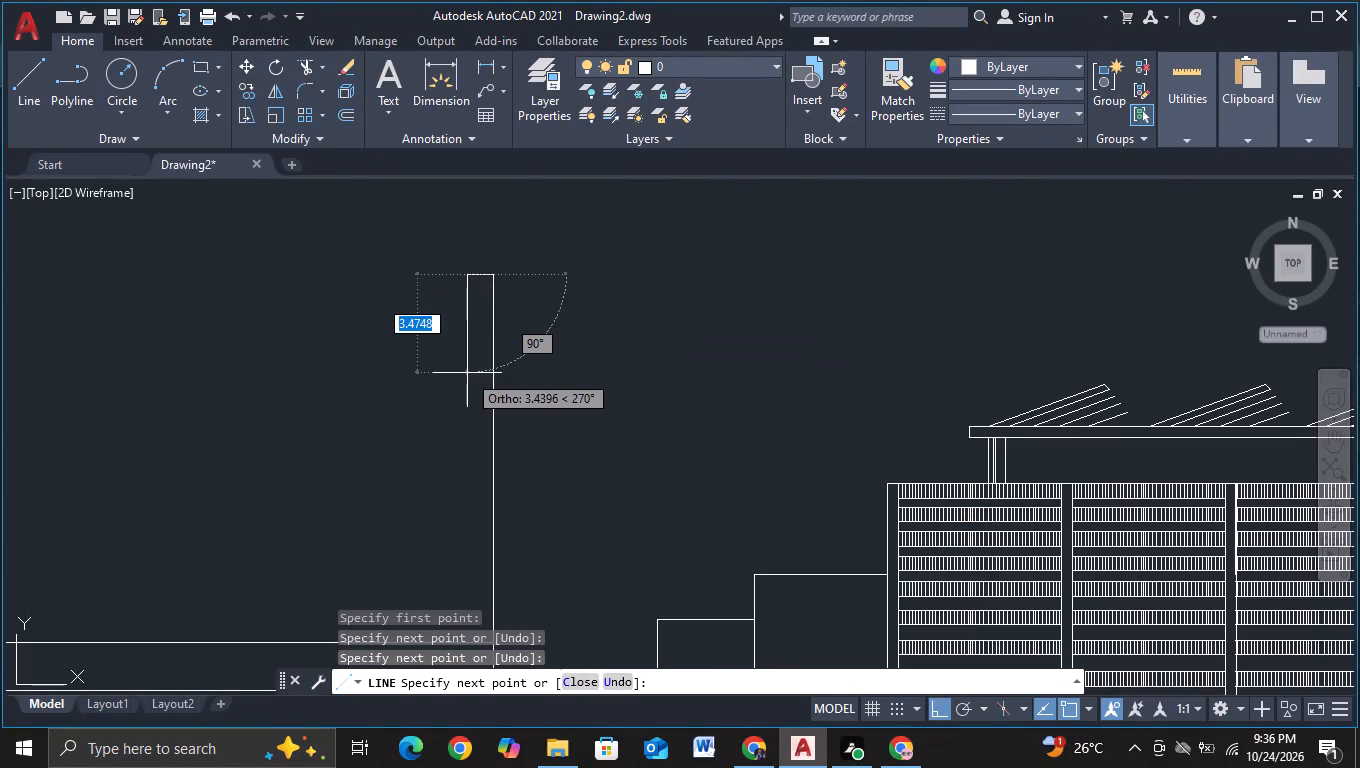
{"action": "scroll", "coordinate": [467, 373], "scroll_direction": "down", "scroll_amount": 1}
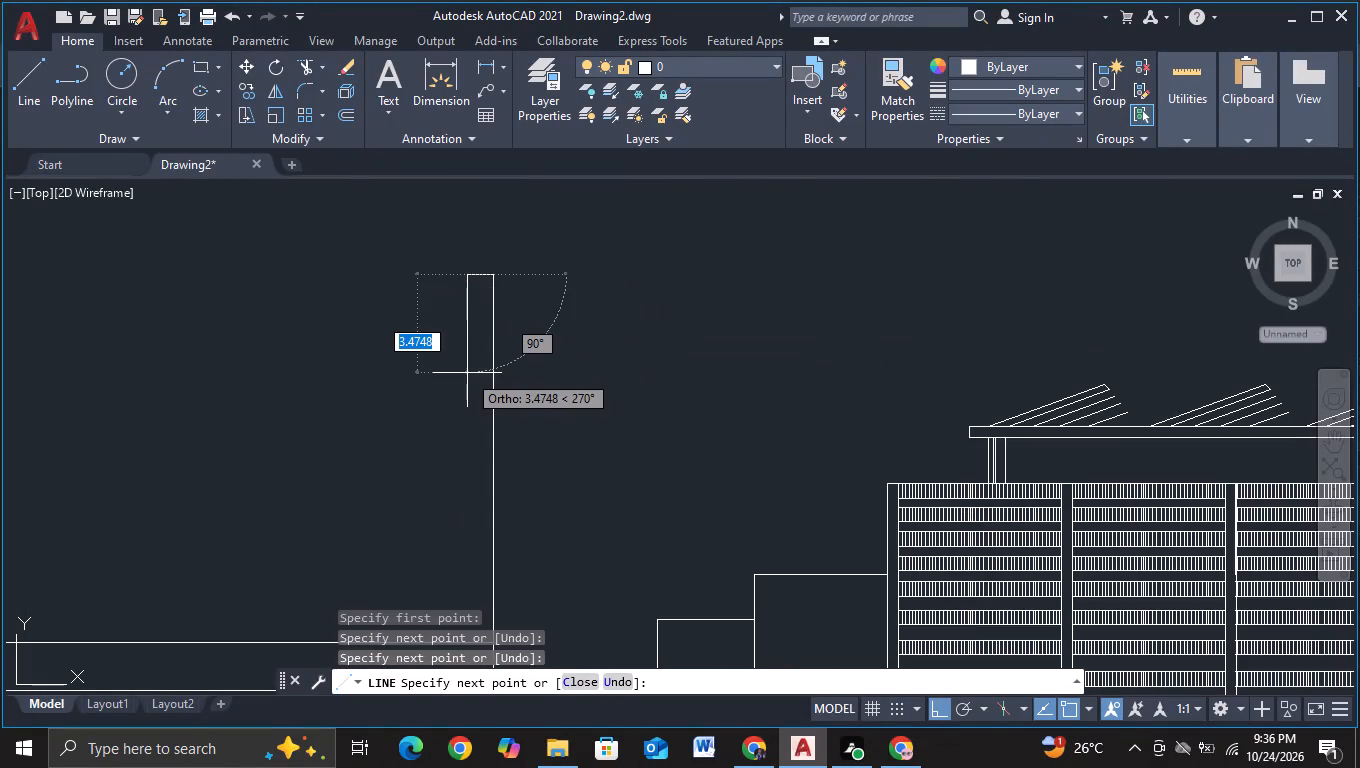
{"action": "middle_click_drag", "start_coordinate": [464, 382], "coordinate": [478, 294]}
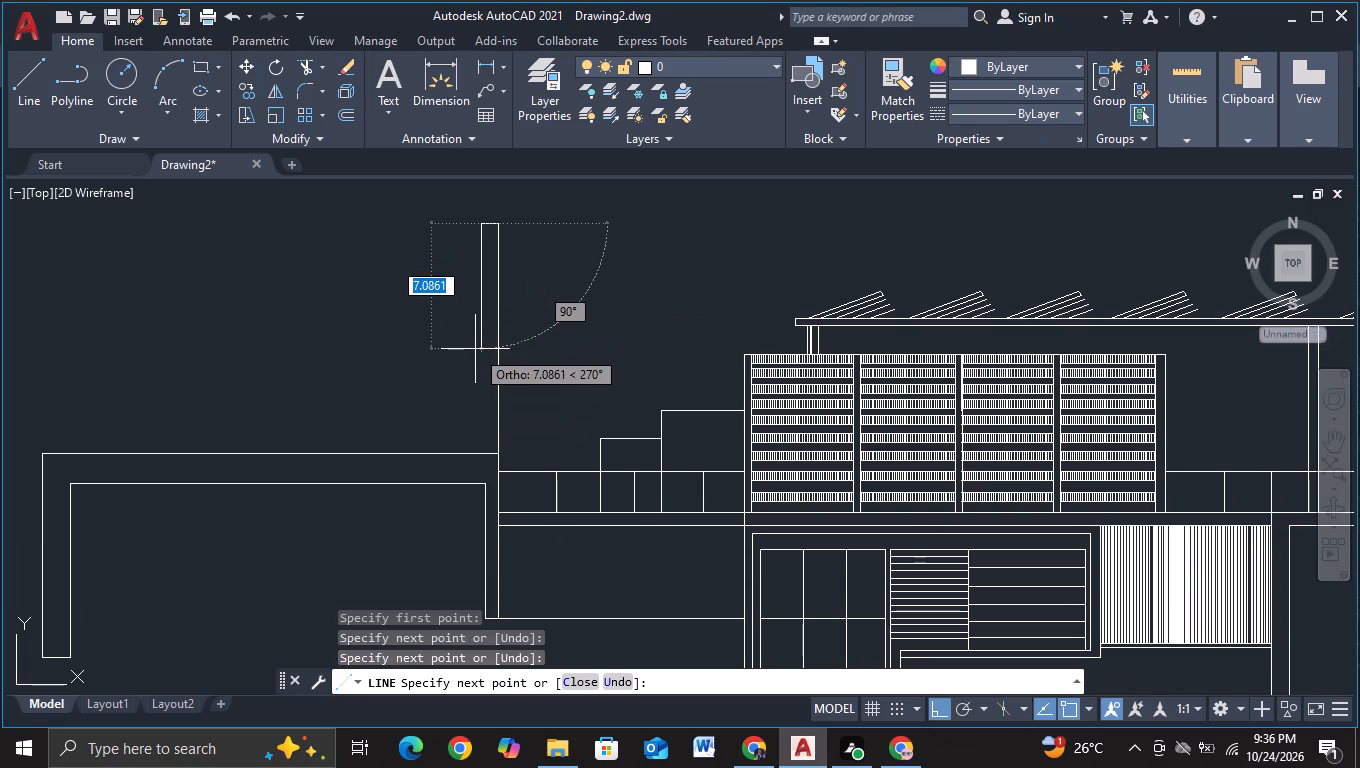
{"action": "scroll", "coordinate": [475, 349], "scroll_direction": "up", "scroll_amount": 1}
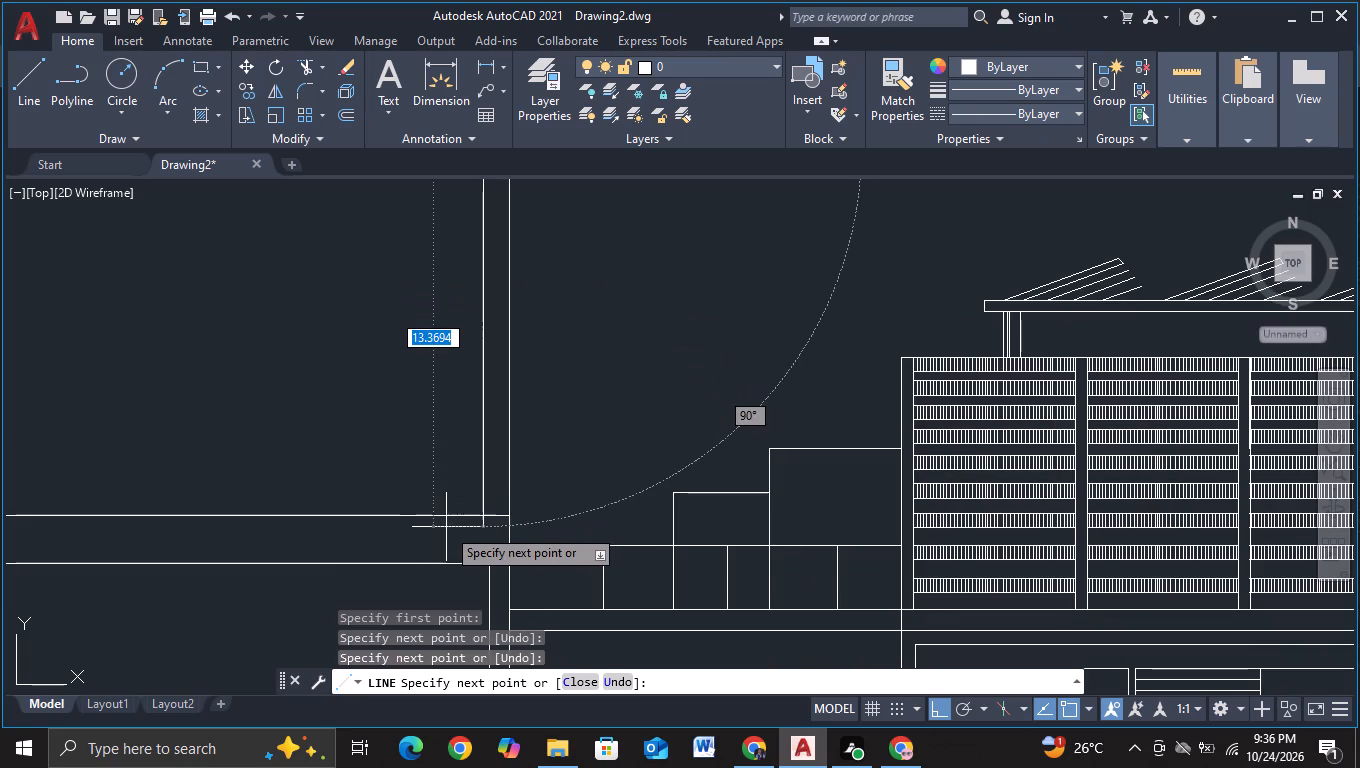
{"action": "left_click", "coordinate": [446, 527]}
{"action": "key", "text": "Escape"}
Trim the short end of the post's second vertical line that extends below the frame's top line.
{"action": "left_click", "coordinate": [308, 65]}
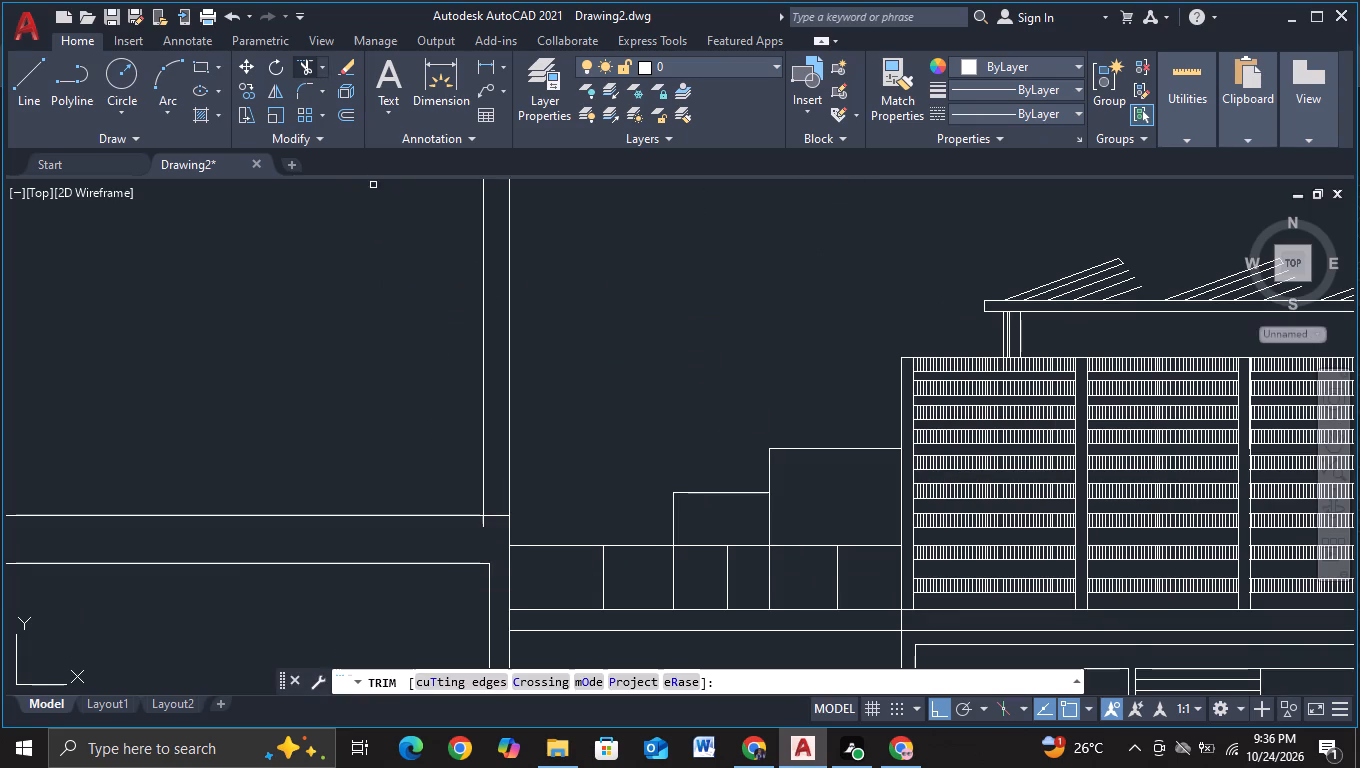
{"action": "left_click", "coordinate": [482, 526]}
{"action": "scroll", "coordinate": [229, 334], "scroll_direction": "down", "scroll_amount": 2}
{"action": "middle_click_drag", "start_coordinate": [244, 361], "coordinate": [347, 365]}
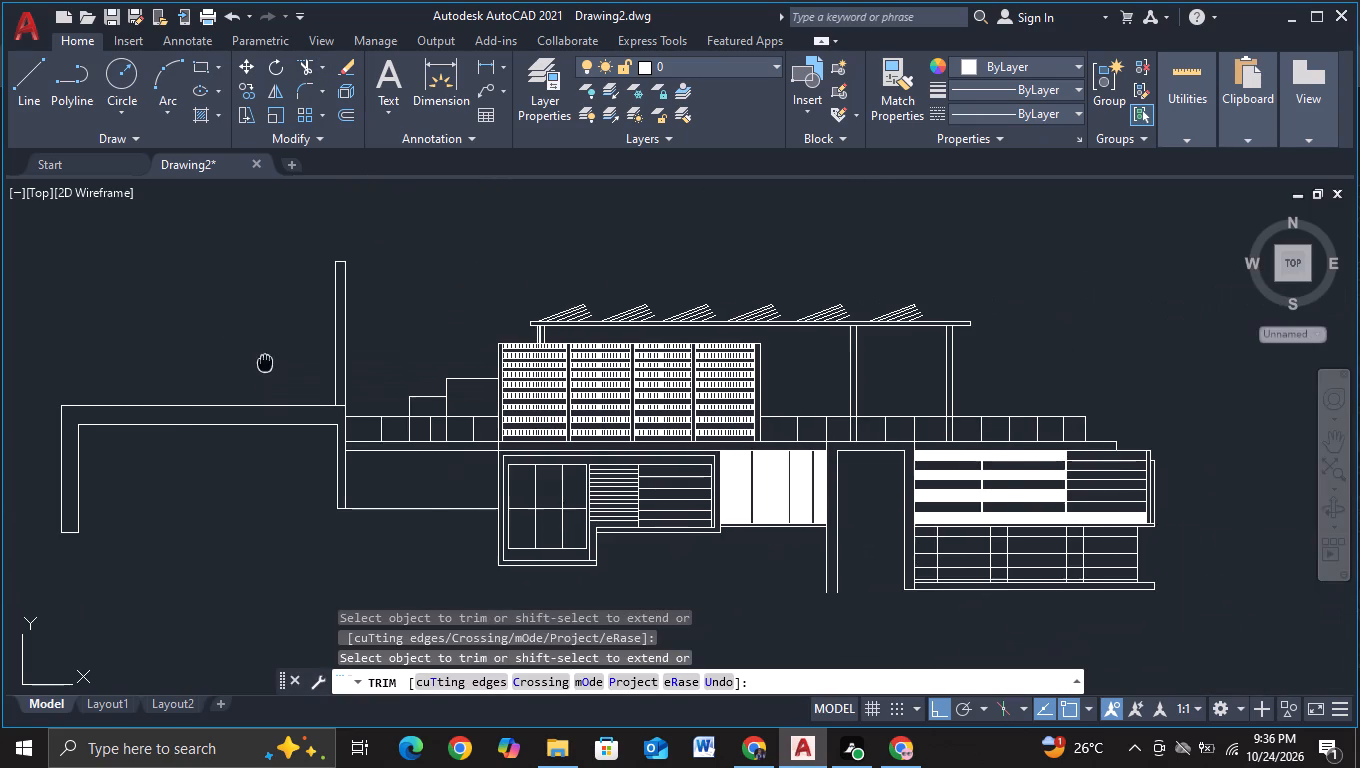
{"action": "middle_click_drag", "start_coordinate": [347, 365], "coordinate": [348, 365]}
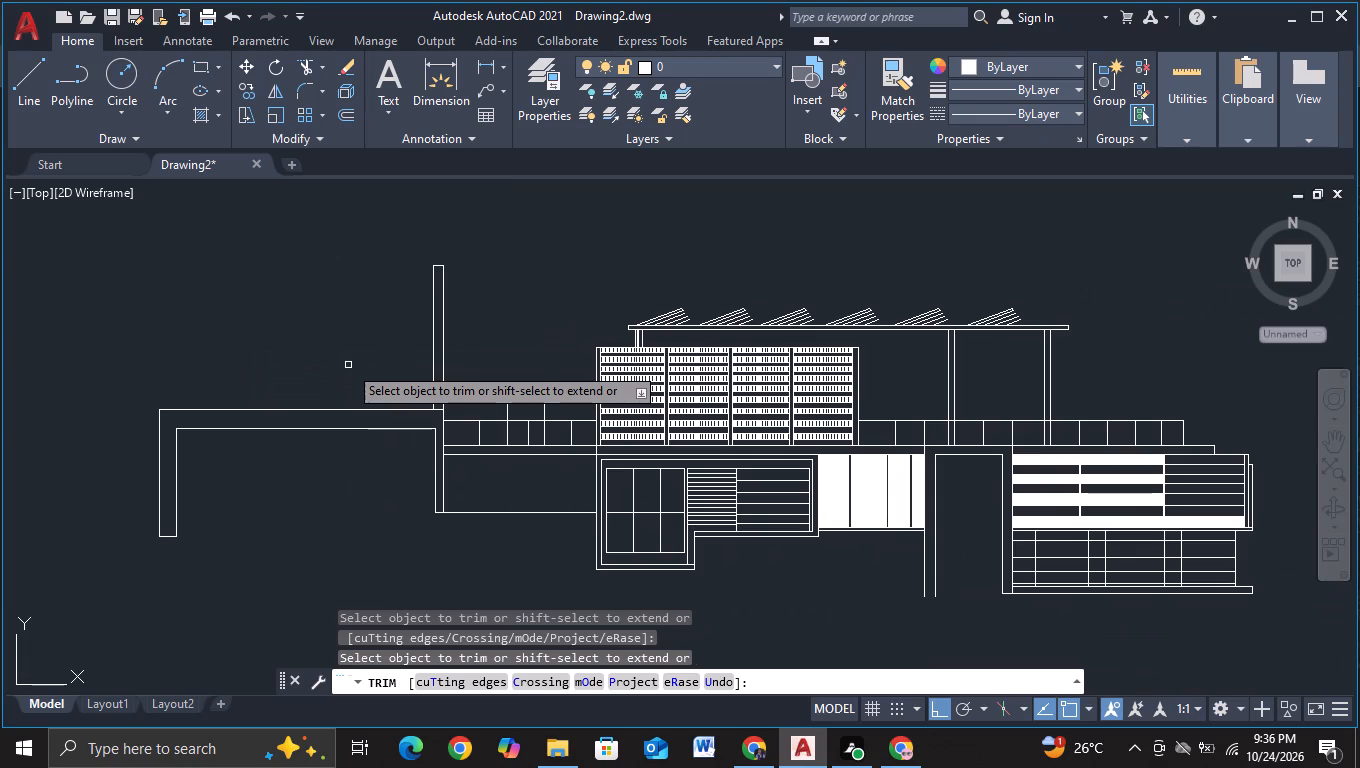
Draw a line from the post's top about 17.6 units outward above the frame, continuing vertically down past the frame's beam.
{"action": "left_click", "coordinate": [33, 95]}
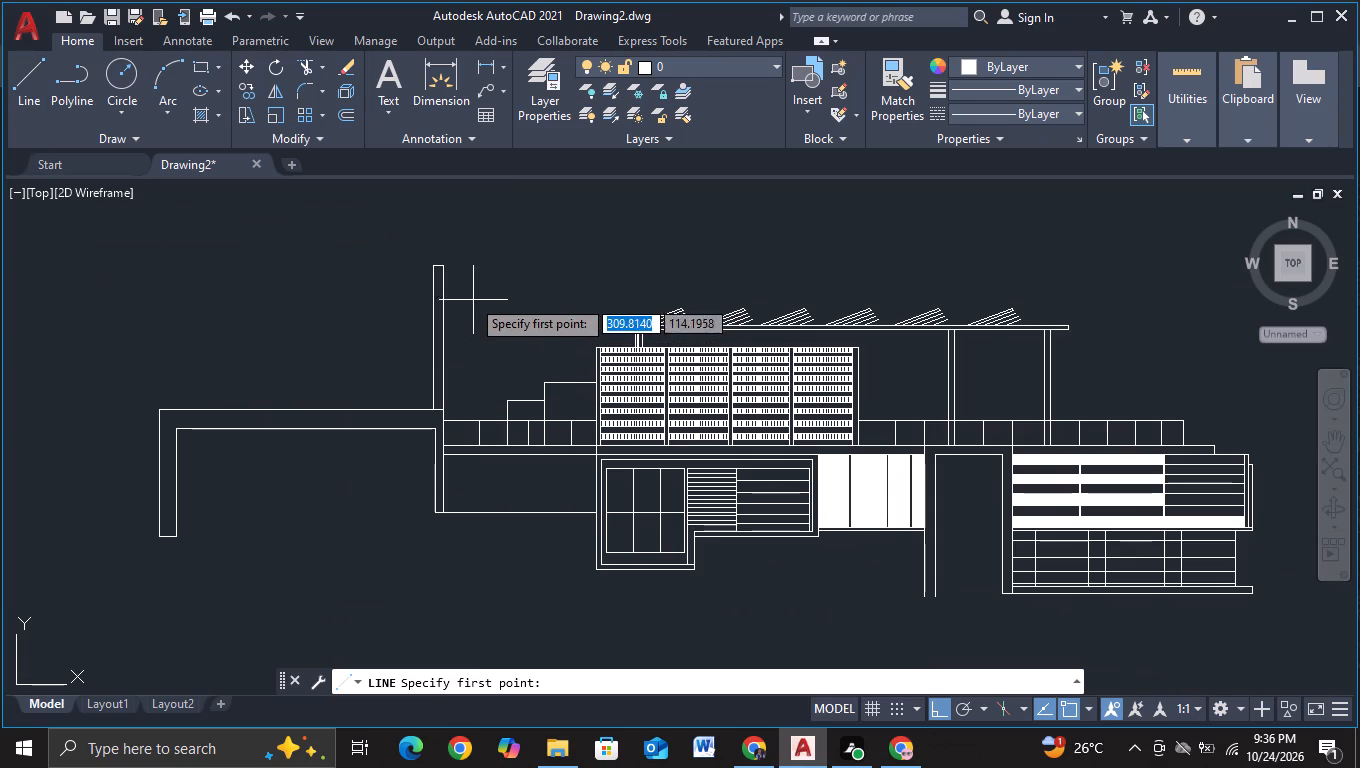
{"action": "left_click", "coordinate": [446, 273]}
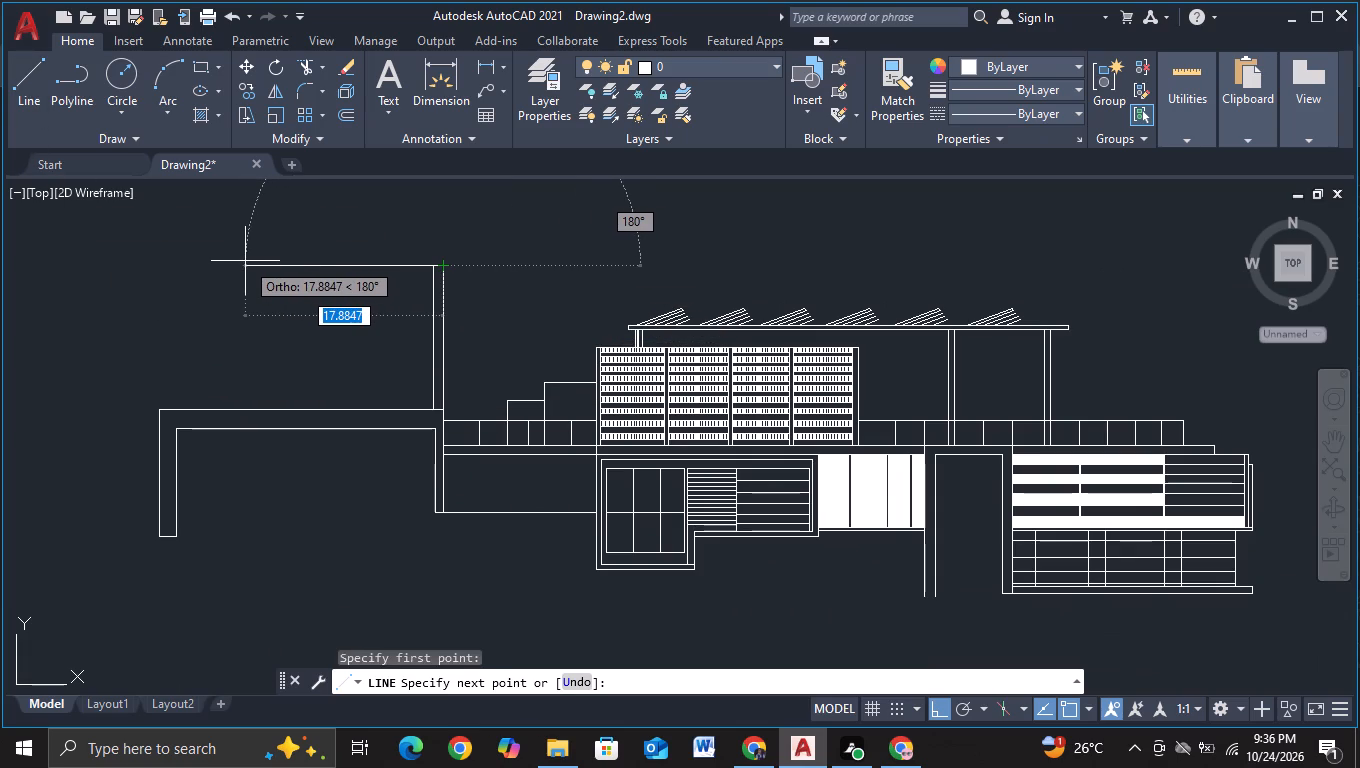
{"action": "left_click", "coordinate": [248, 258]}
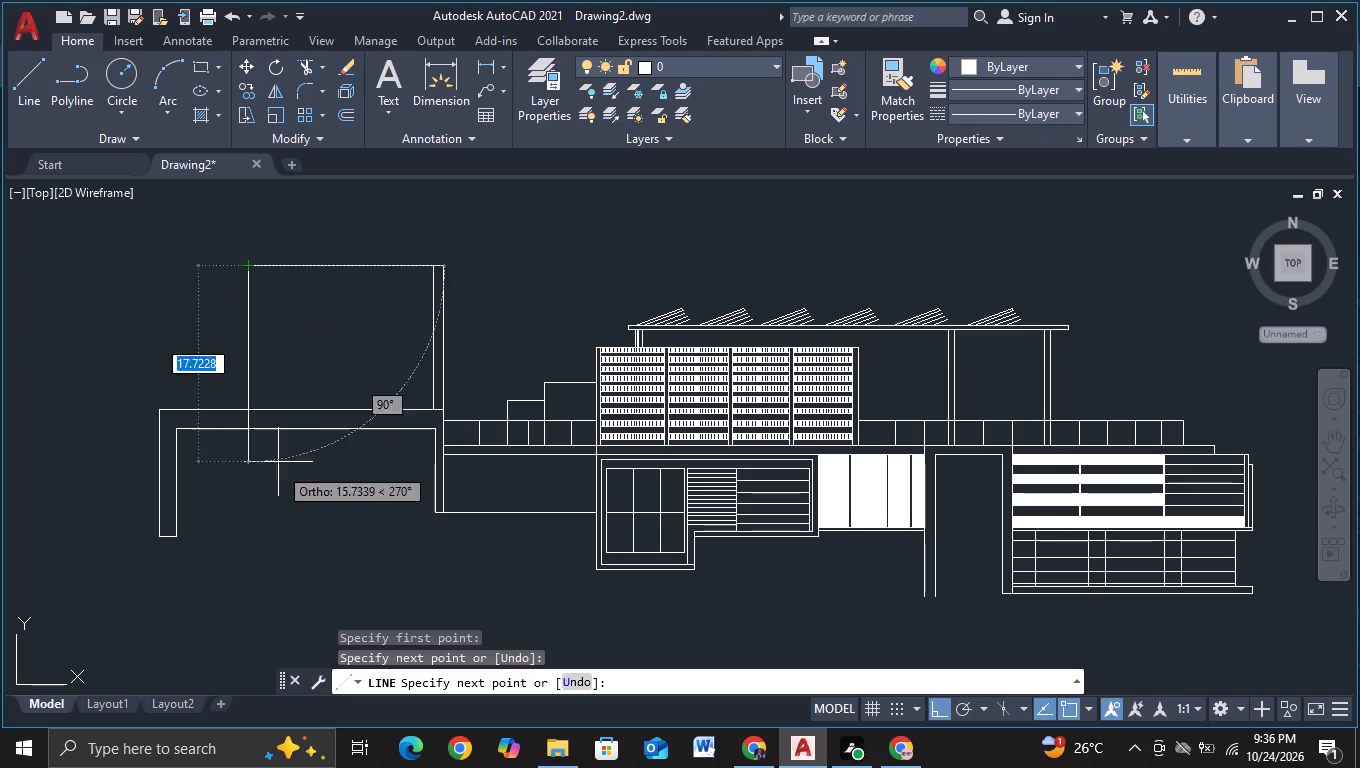
{"action": "left_click", "coordinate": [279, 490]}
{"action": "key", "text": "Escape"}
Trim the new vertical line below the frame's top line so the upper box ends on the frame.
{"action": "left_click", "coordinate": [302, 67]}
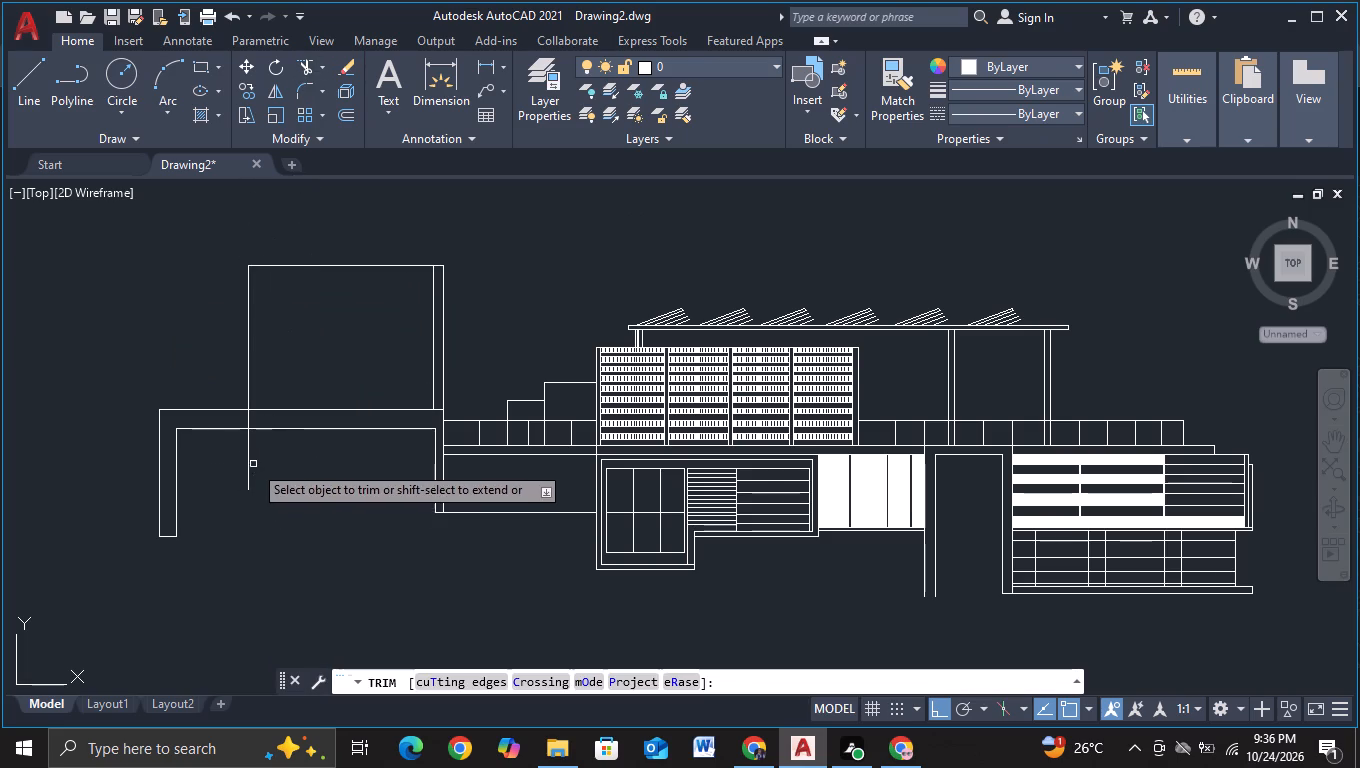
{"action": "left_click", "coordinate": [227, 459]}
{"action": "left_click", "coordinate": [284, 463]}
{"action": "left_click", "coordinate": [233, 417]}
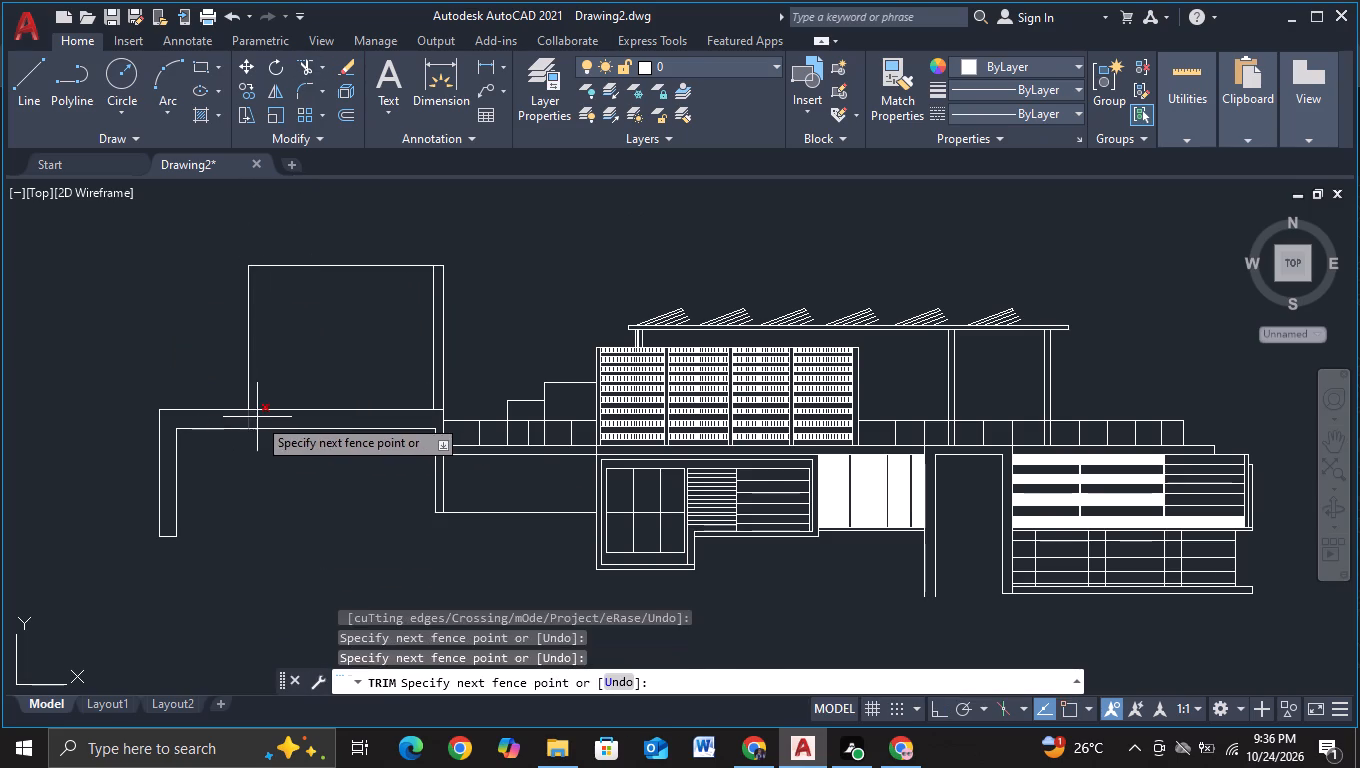
{"action": "left_click", "coordinate": [260, 417]}
{"action": "key", "text": "Escape"}
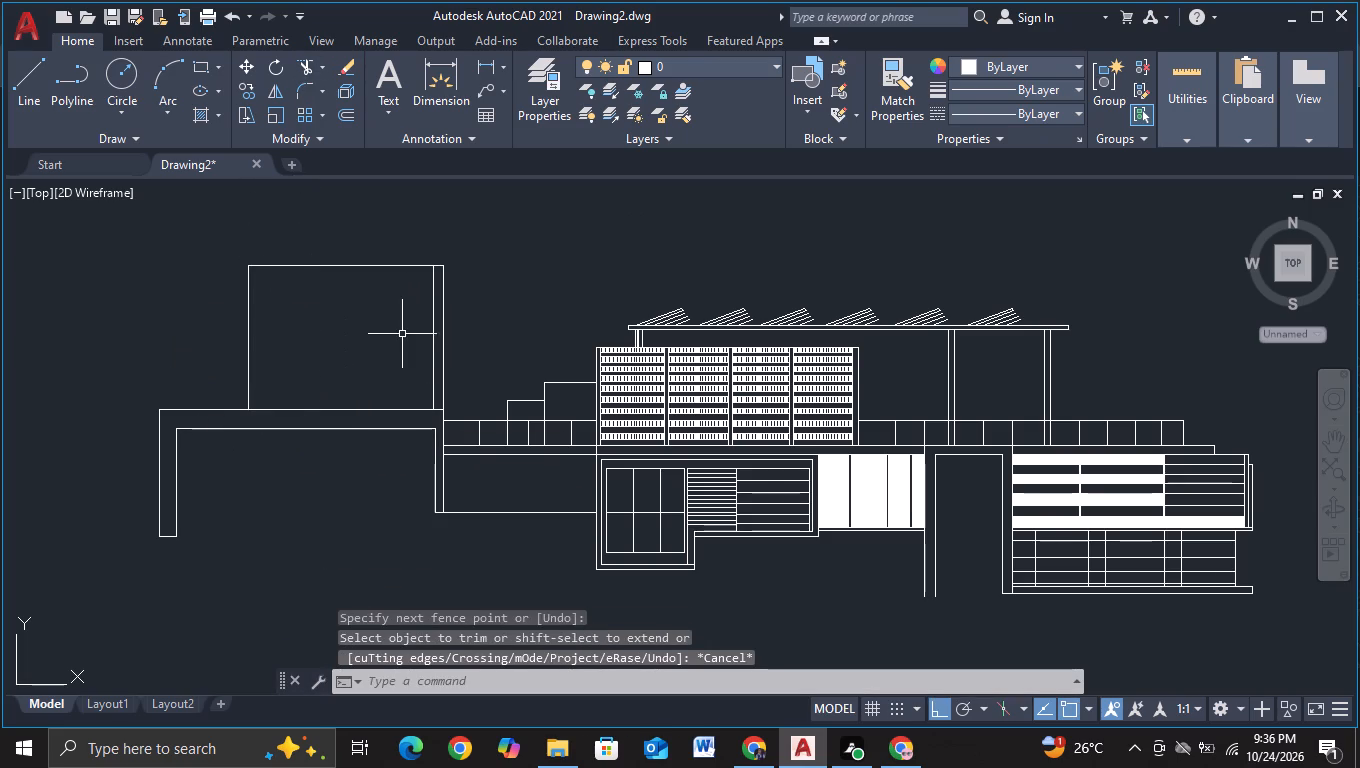
{"action": "key", "text": "Escape"}
Copy the post's inner vertical line about 15.6, 12.2, 11.4, 7.1 and 6.3 units toward the upper box's outer edge.
{"action": "left_click", "coordinate": [432, 335]}
{"action": "key", "text": "c"}
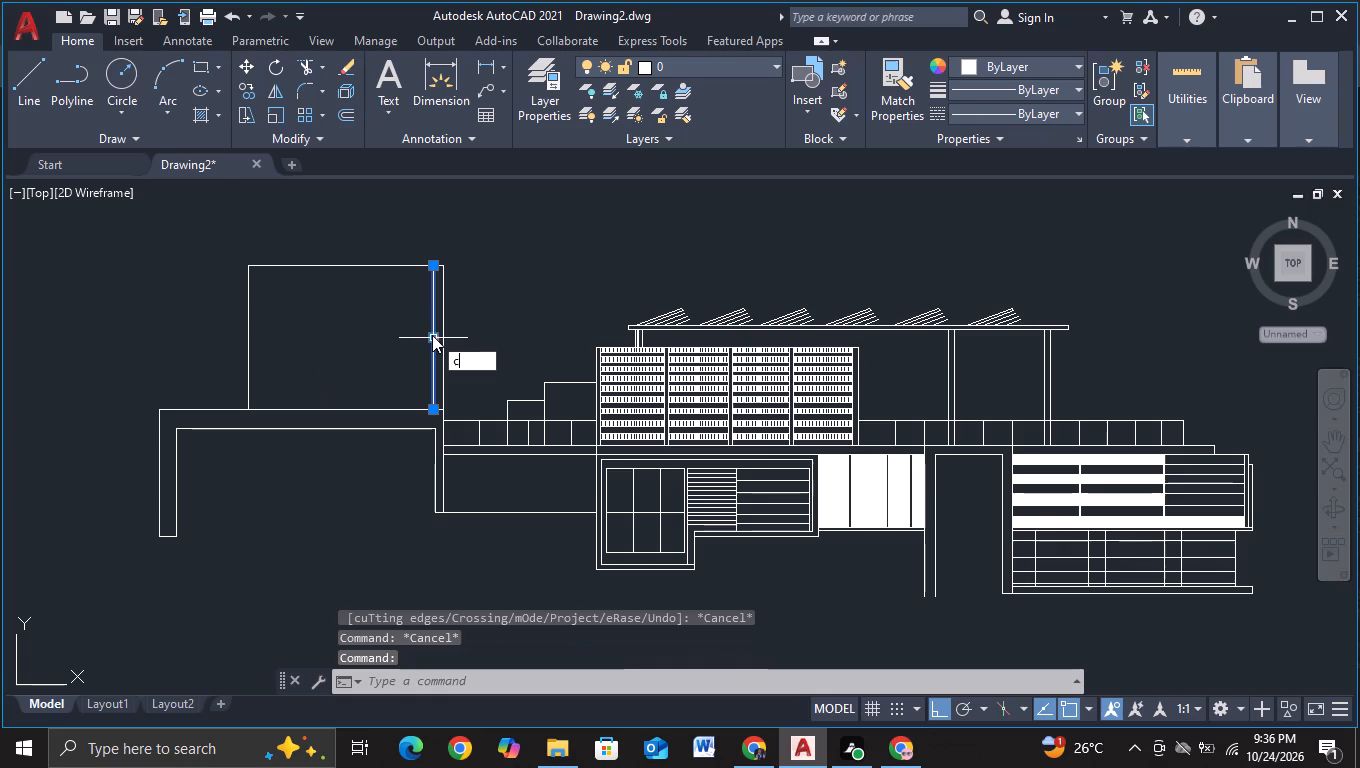
{"action": "left_click", "coordinate": [531, 397]}
{"action": "left_click", "coordinate": [303, 343]}
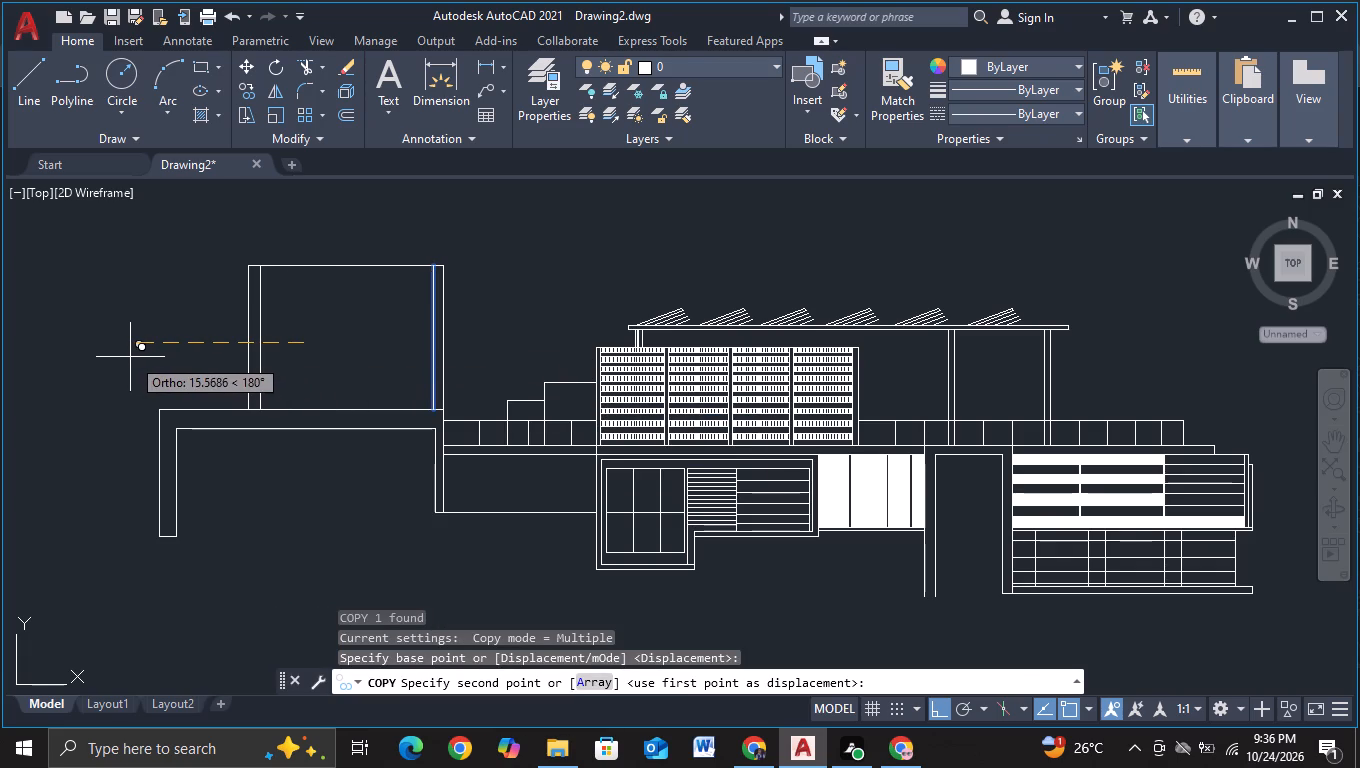
{"action": "left_click", "coordinate": [130, 357]}
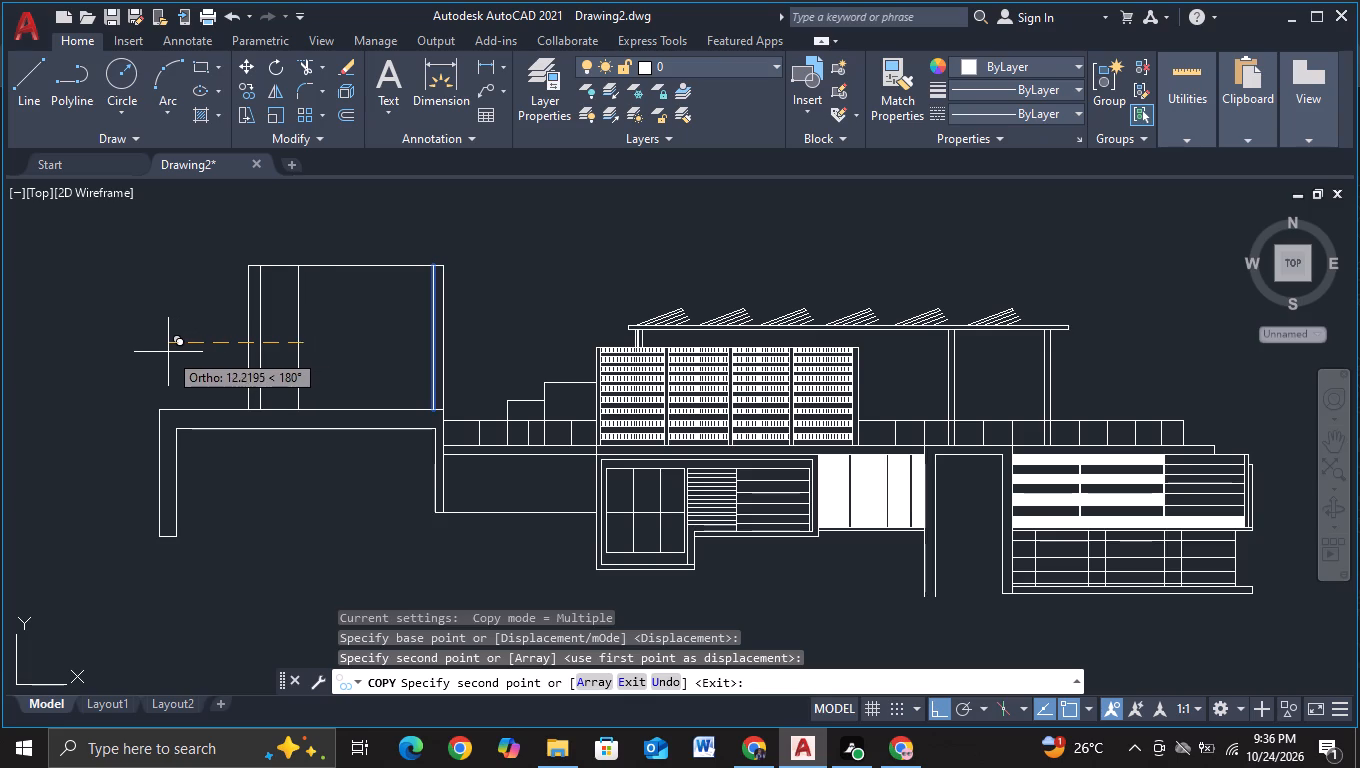
{"action": "left_click", "coordinate": [168, 352]}
{"action": "left_click", "coordinate": [177, 353]}
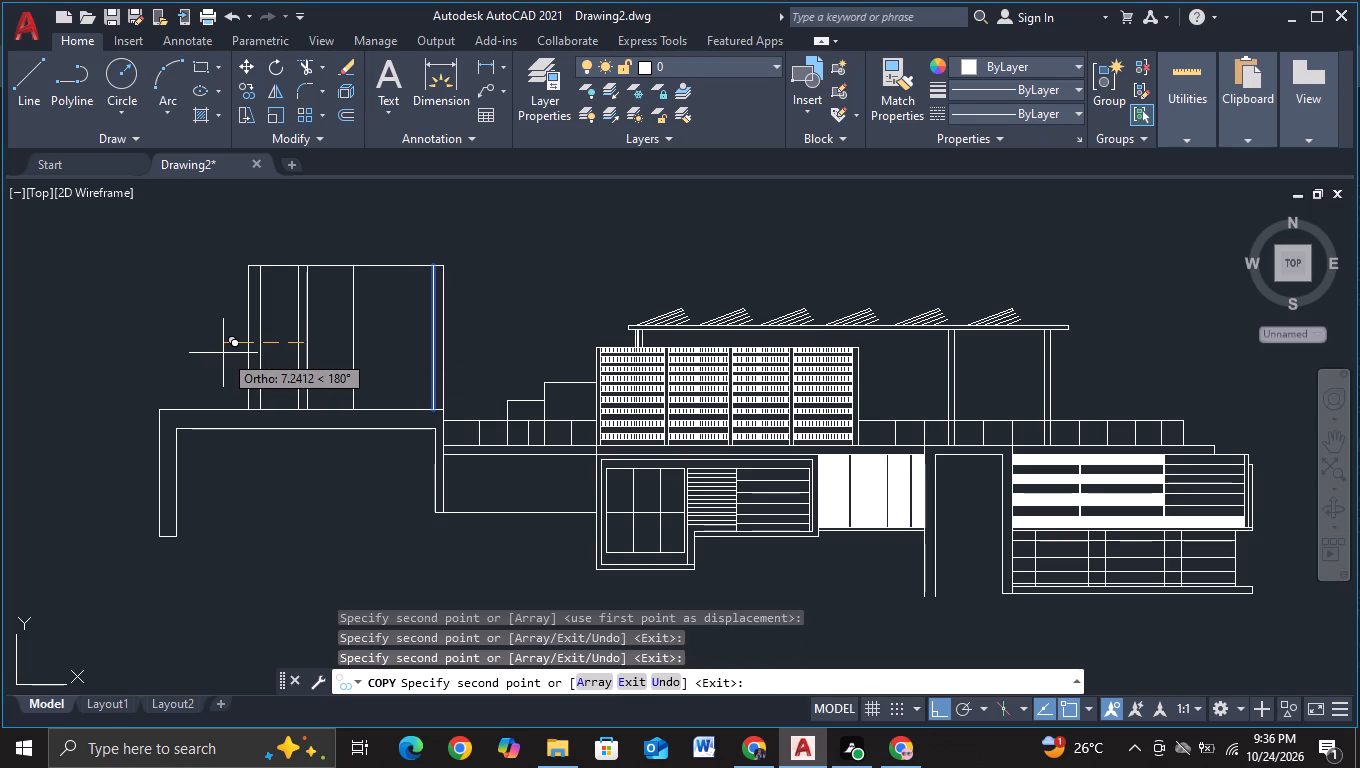
{"action": "left_click", "coordinate": [224, 353]}
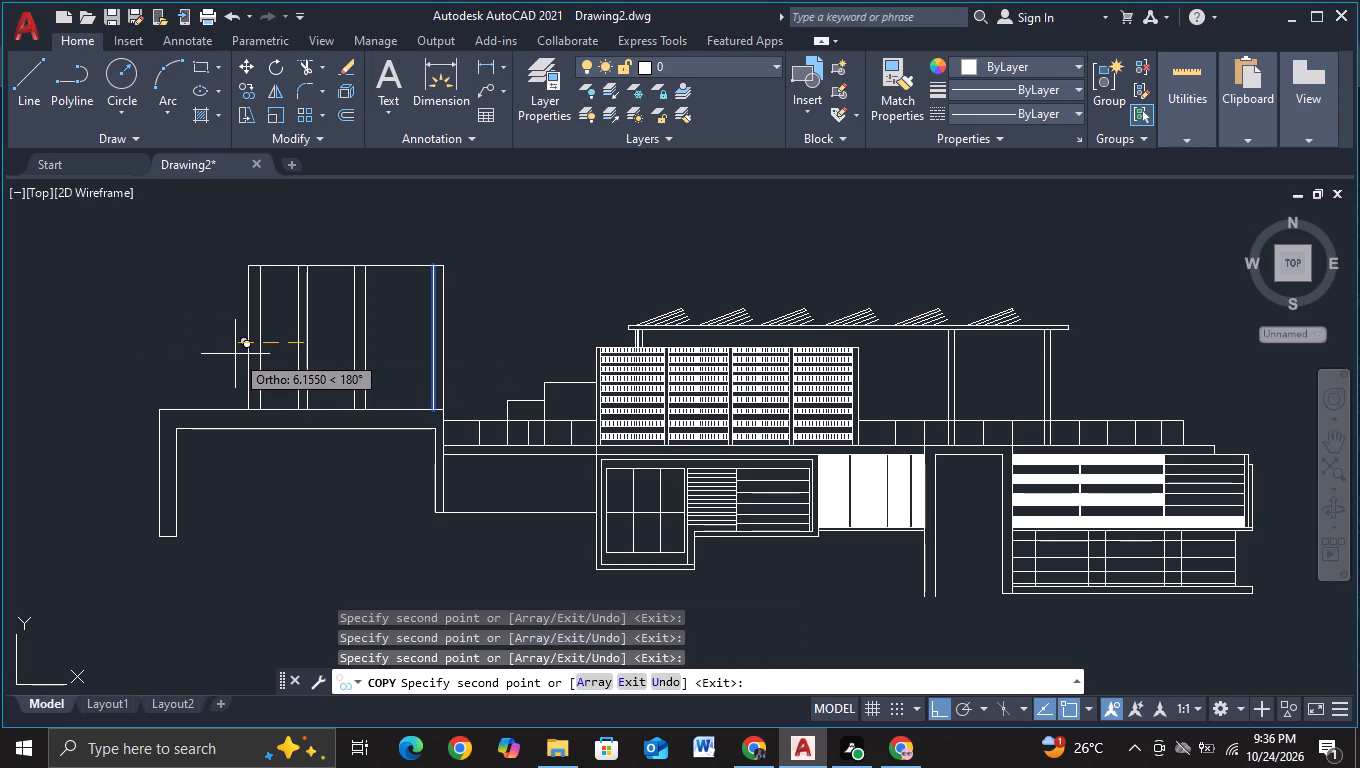
{"action": "left_click", "coordinate": [233, 354]}
{"action": "key", "text": "Escape"}
Draw a low side box from inside the upper box: about 19.9 units outward, down to the frame's top level, and back to its corner.
{"action": "middle_click_drag", "start_coordinate": [195, 360], "coordinate": [265, 344]}
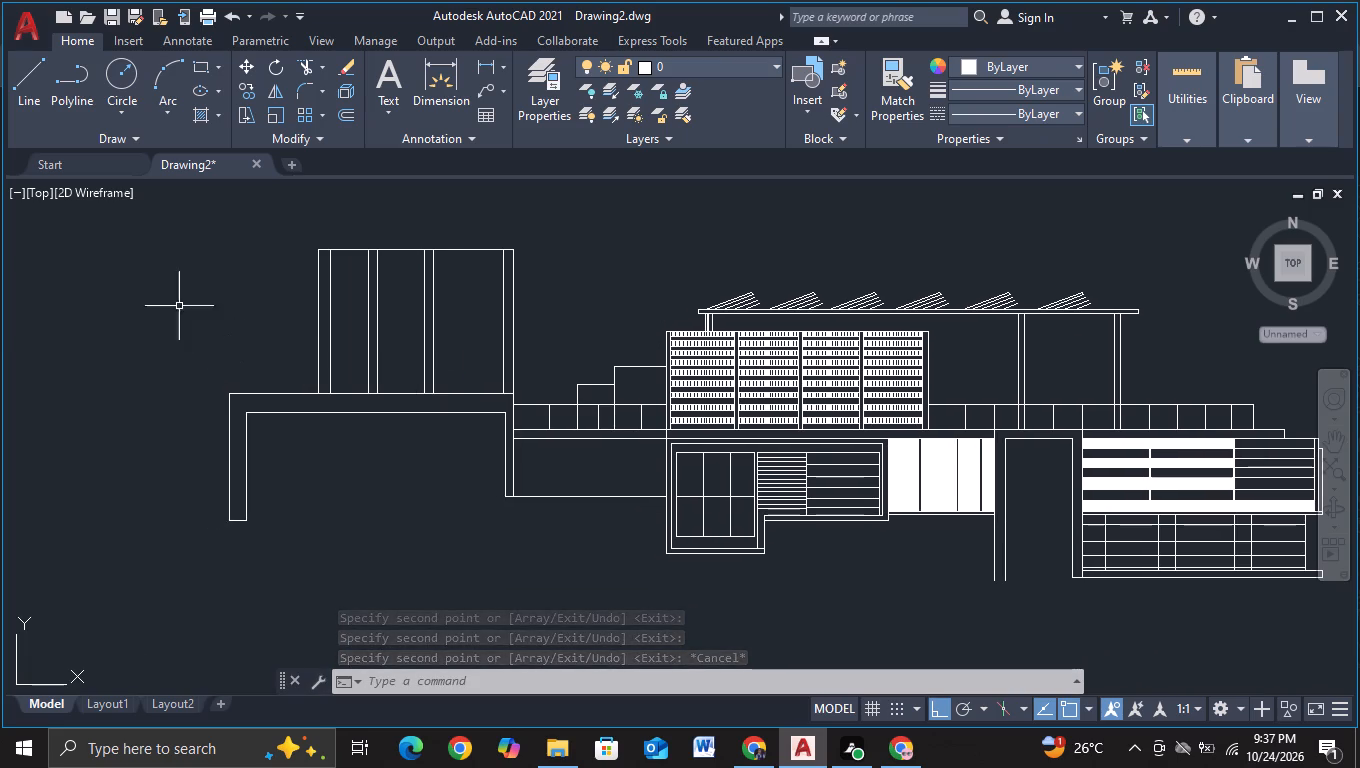
{"action": "left_click", "coordinate": [21, 99]}
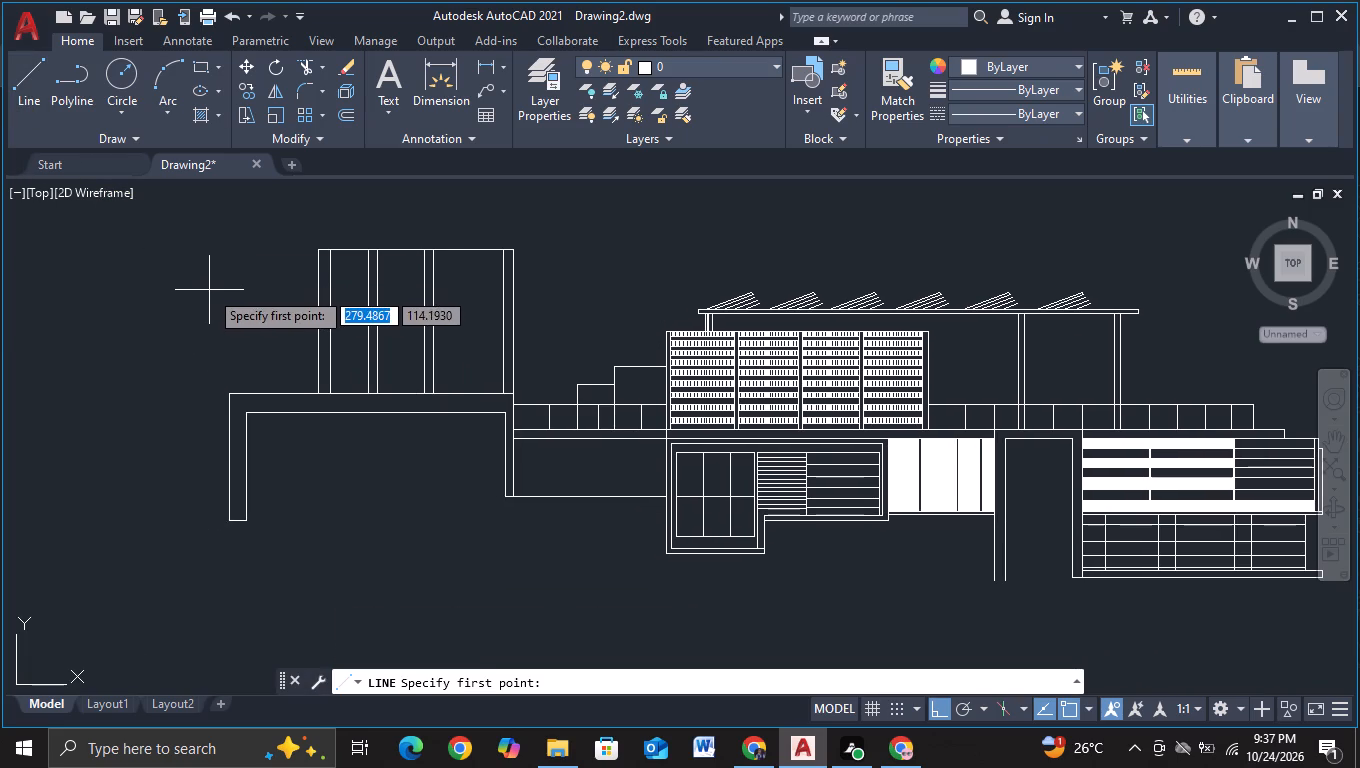
{"action": "left_click", "coordinate": [344, 309]}
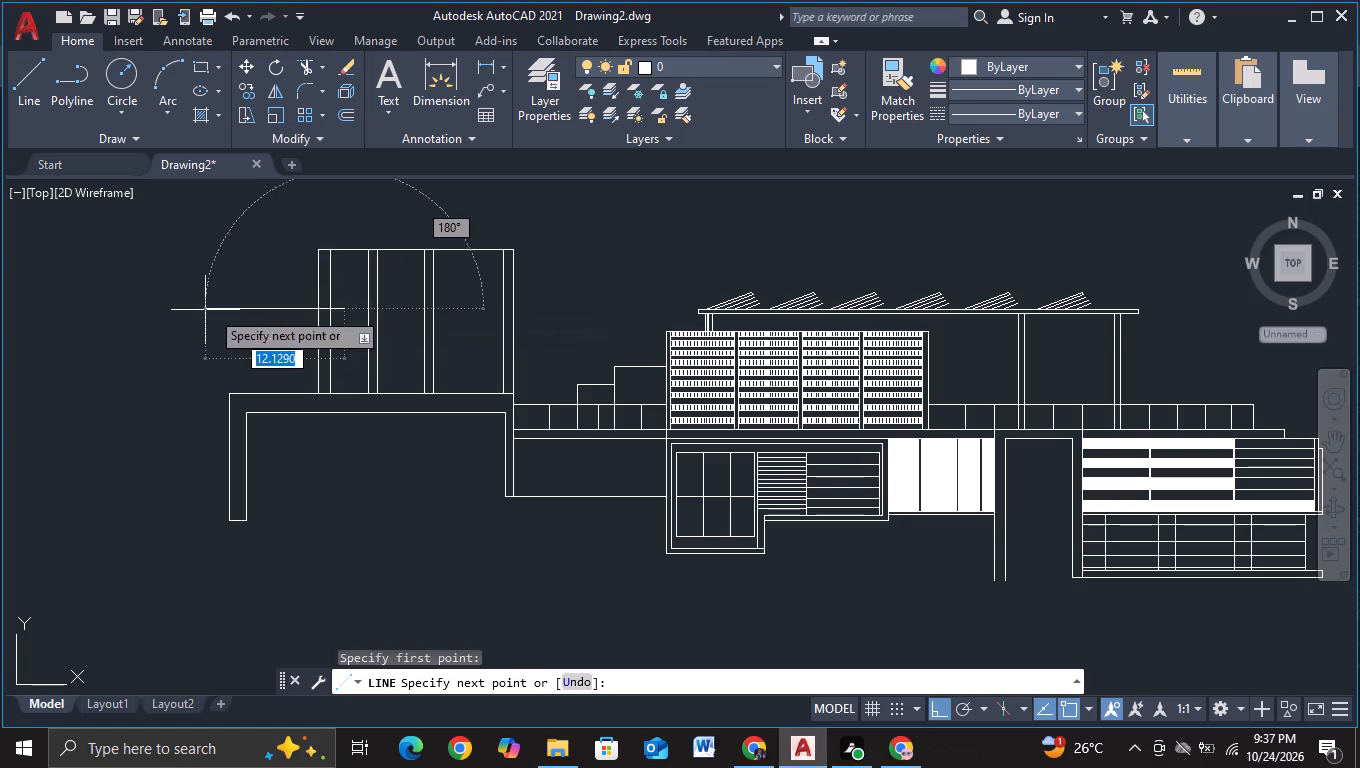
{"action": "left_click", "coordinate": [124, 305]}
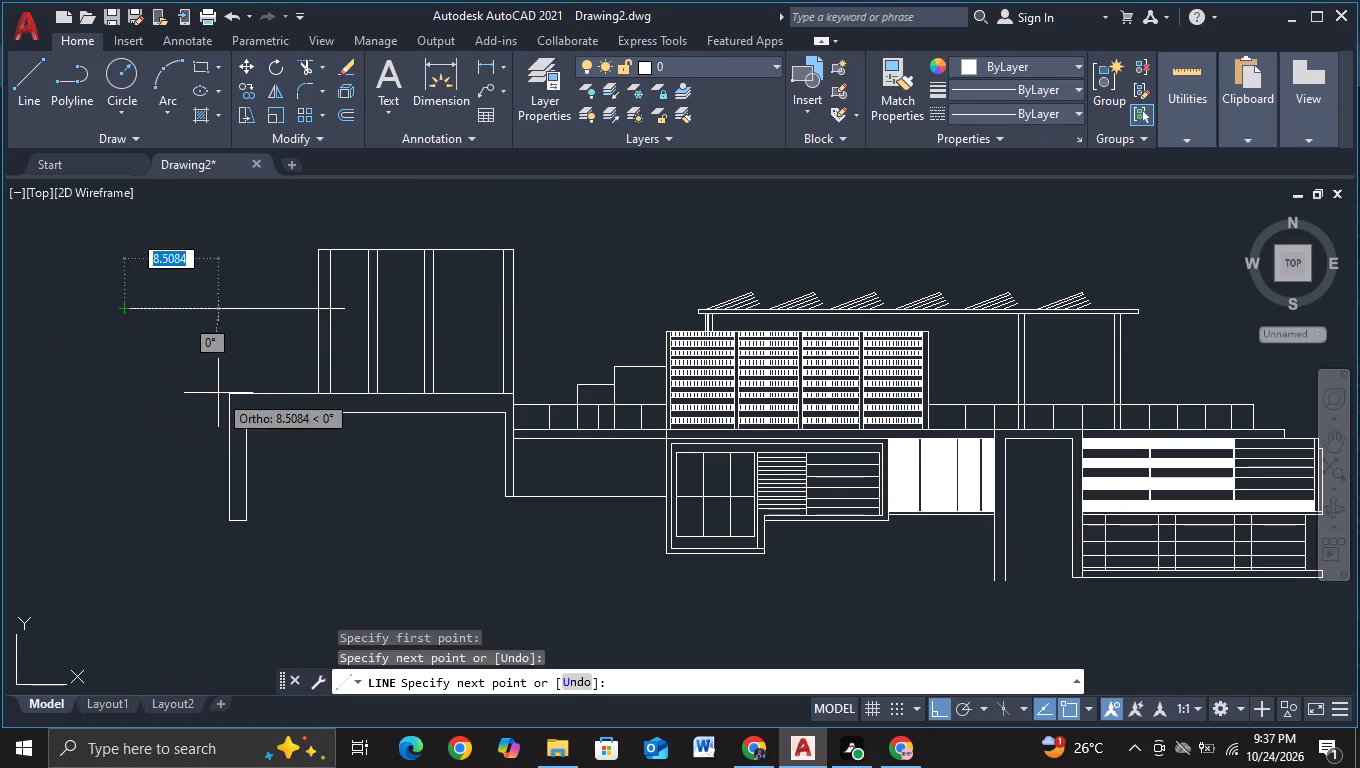
{"action": "left_click", "coordinate": [120, 393]}
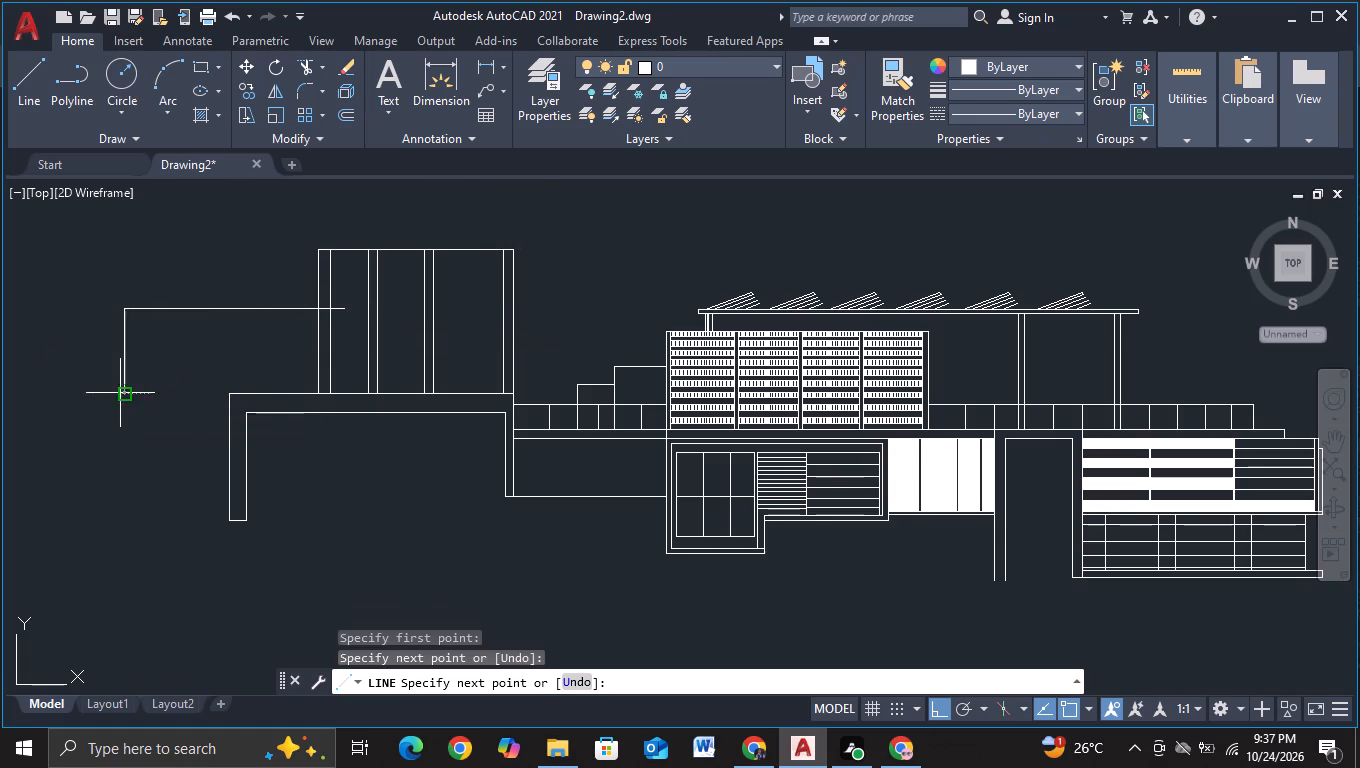
{"action": "left_click", "coordinate": [234, 394]}
{"action": "key", "text": "Escape"}
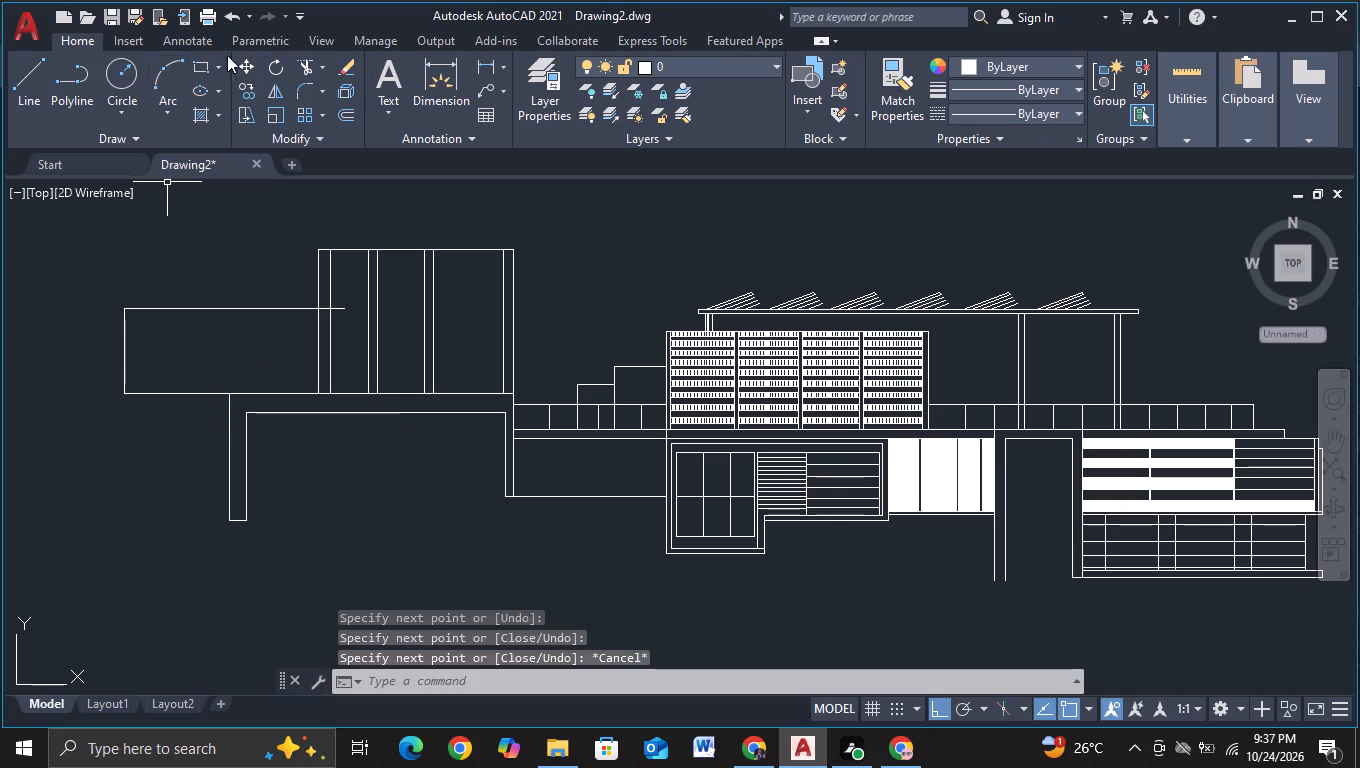
Trim the low side box's top line where it extends inside the upper box.
{"action": "left_click", "coordinate": [301, 65]}
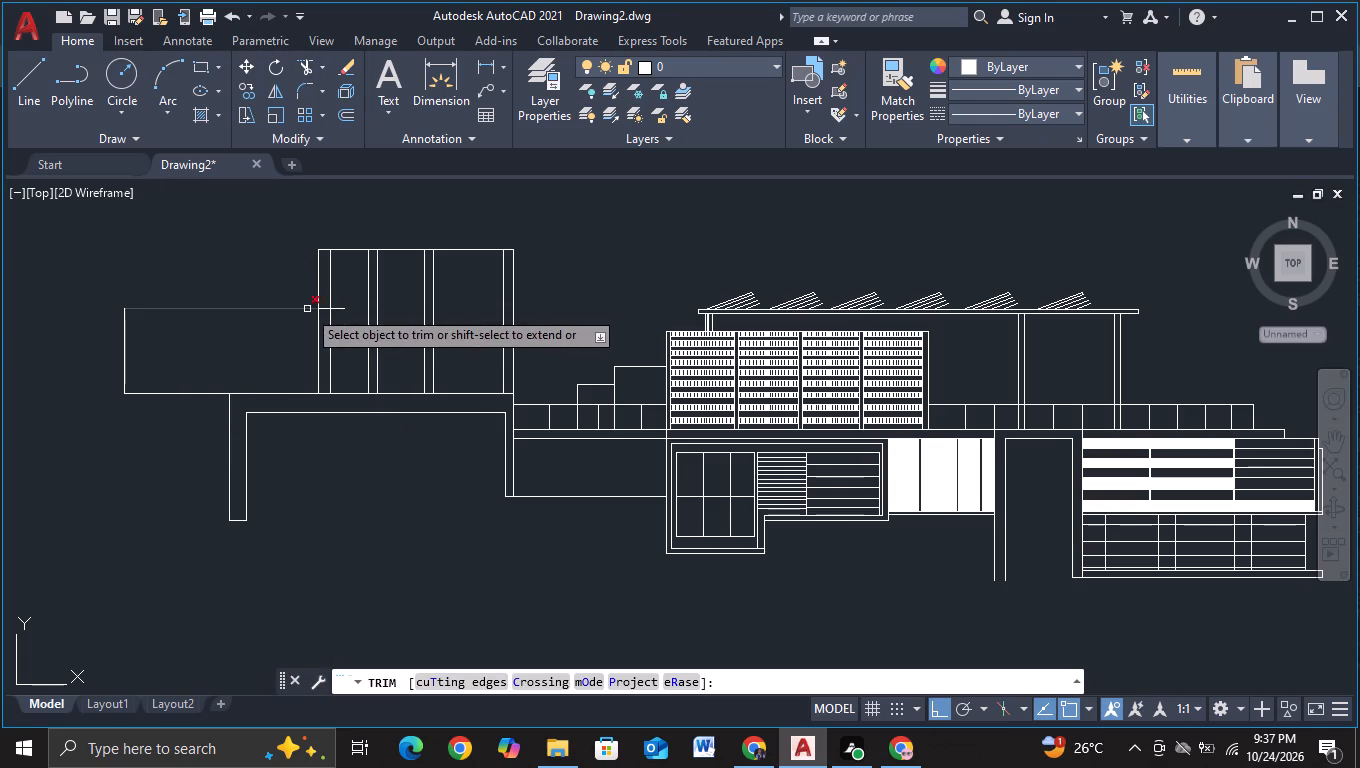
{"action": "left_click", "coordinate": [324, 308]}
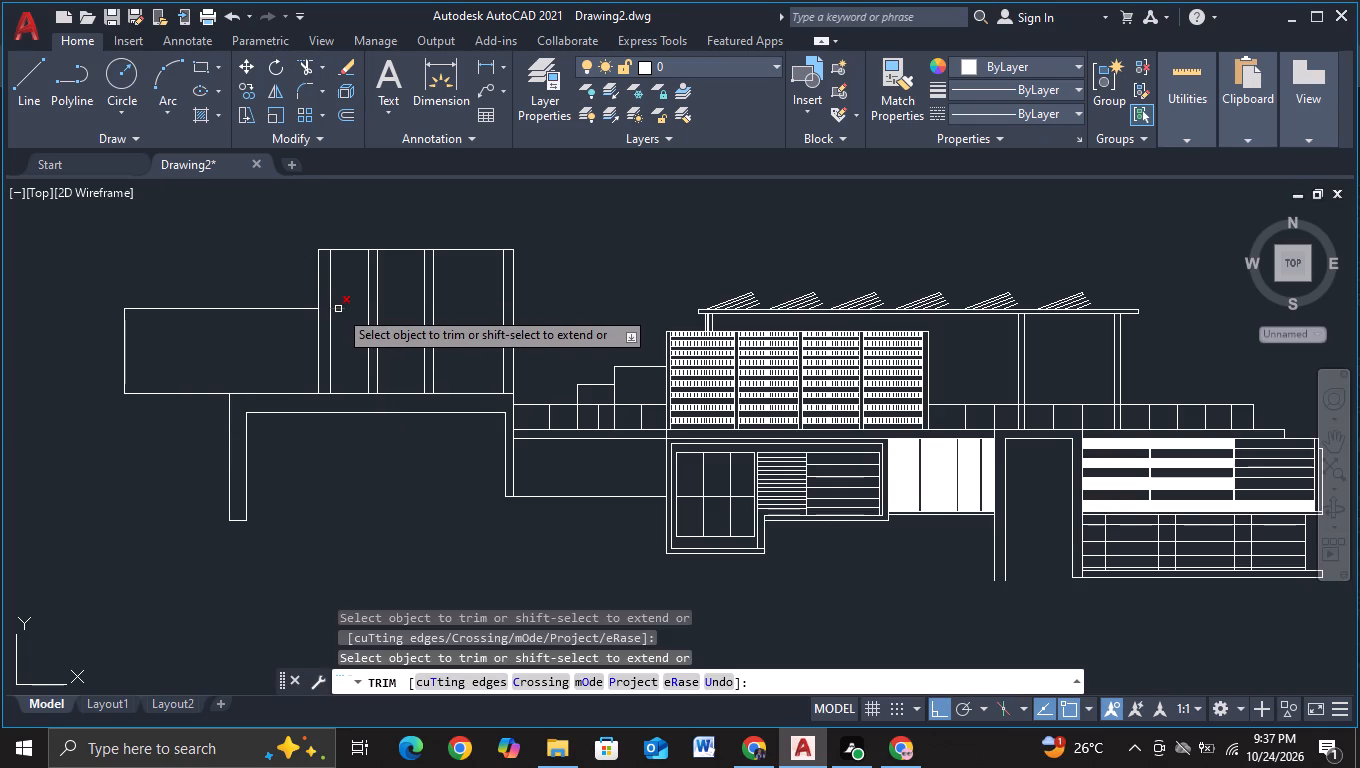
{"action": "left_click", "coordinate": [338, 309]}
{"action": "scroll", "coordinate": [348, 324], "scroll_direction": "down", "scroll_amount": 2}
{"action": "scroll", "coordinate": [335, 399], "scroll_direction": "up", "scroll_amount": 1}
{"action": "middle_click_drag", "start_coordinate": [335, 399], "coordinate": [354, 462]}
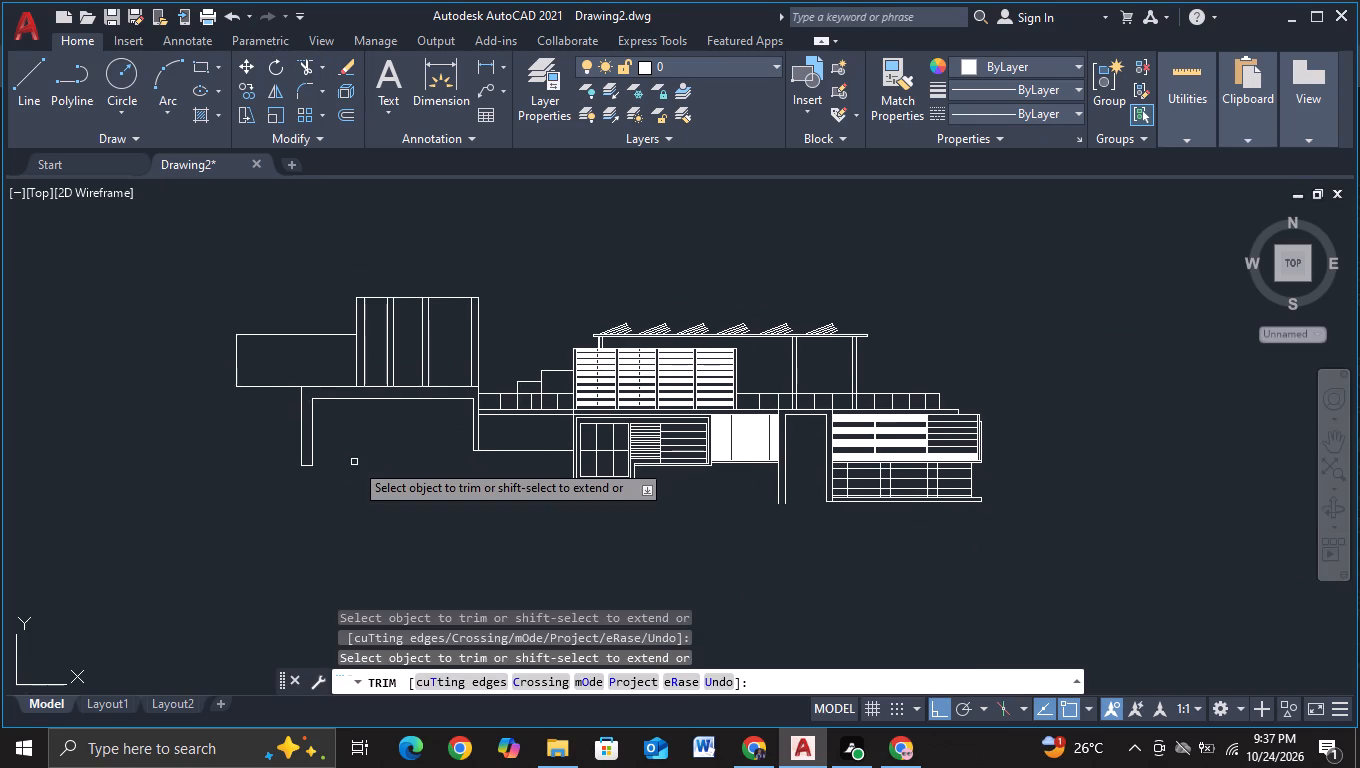
{"action": "key", "text": "Escape"}
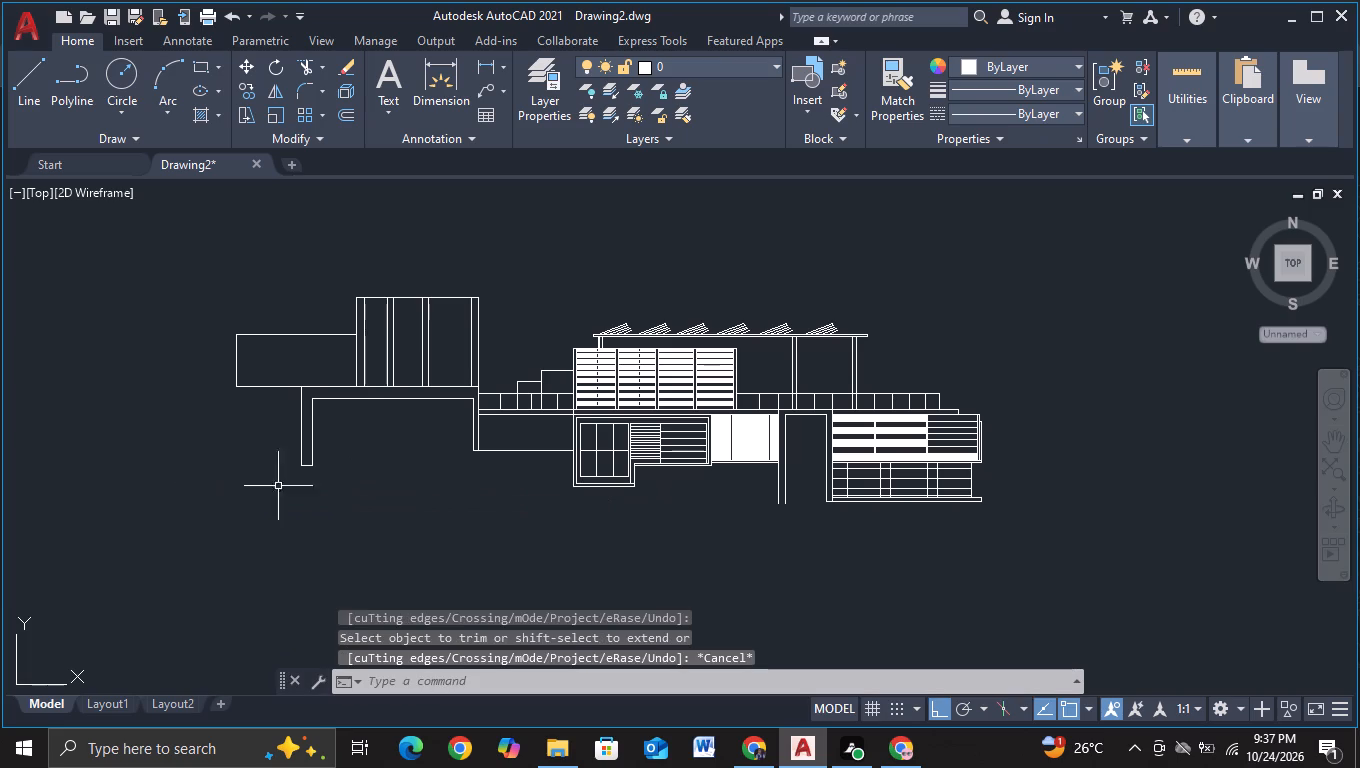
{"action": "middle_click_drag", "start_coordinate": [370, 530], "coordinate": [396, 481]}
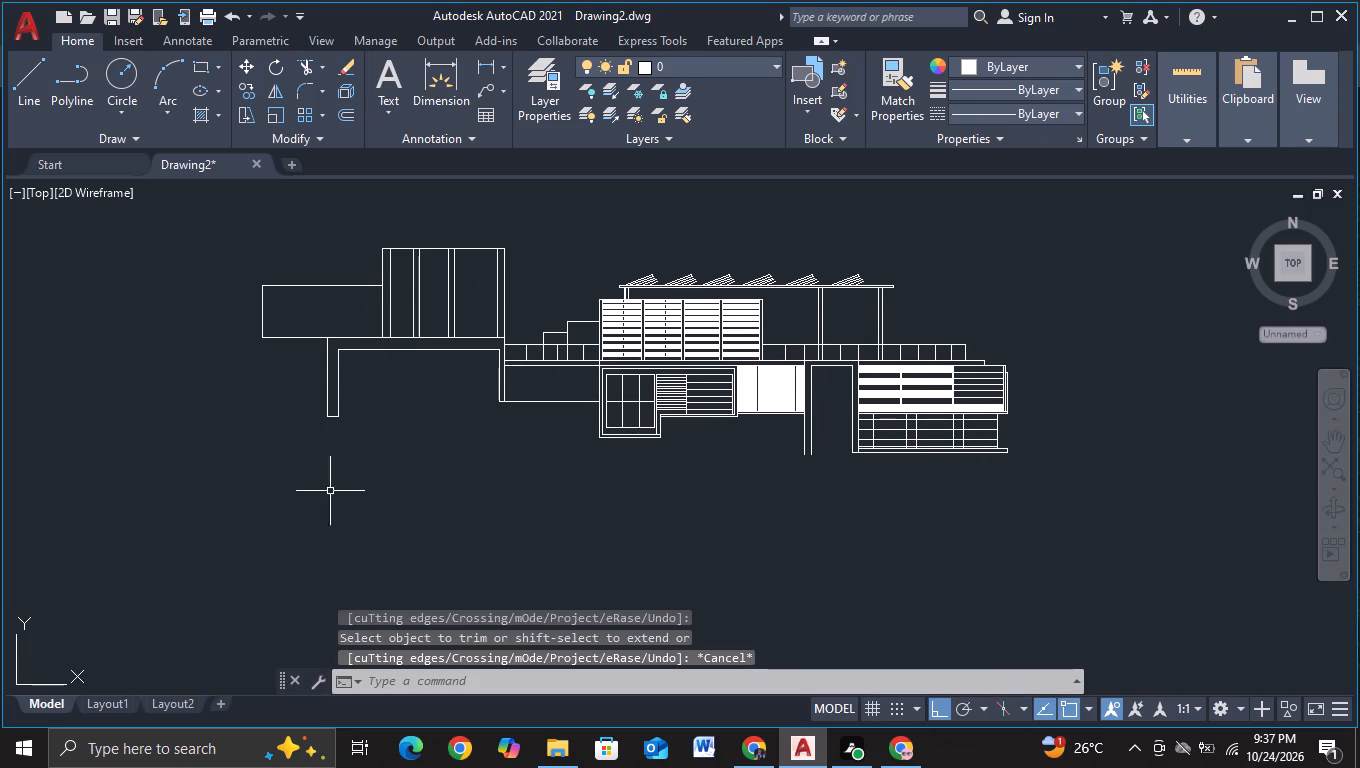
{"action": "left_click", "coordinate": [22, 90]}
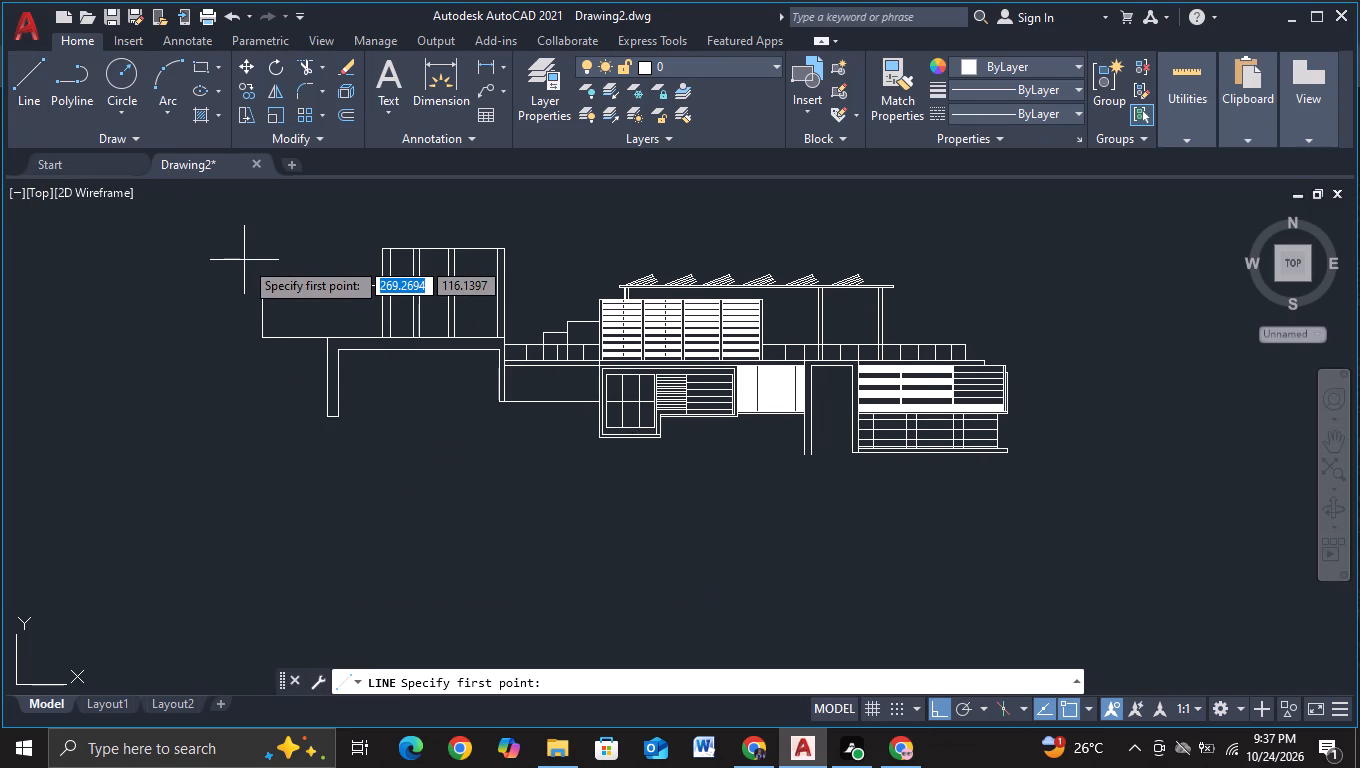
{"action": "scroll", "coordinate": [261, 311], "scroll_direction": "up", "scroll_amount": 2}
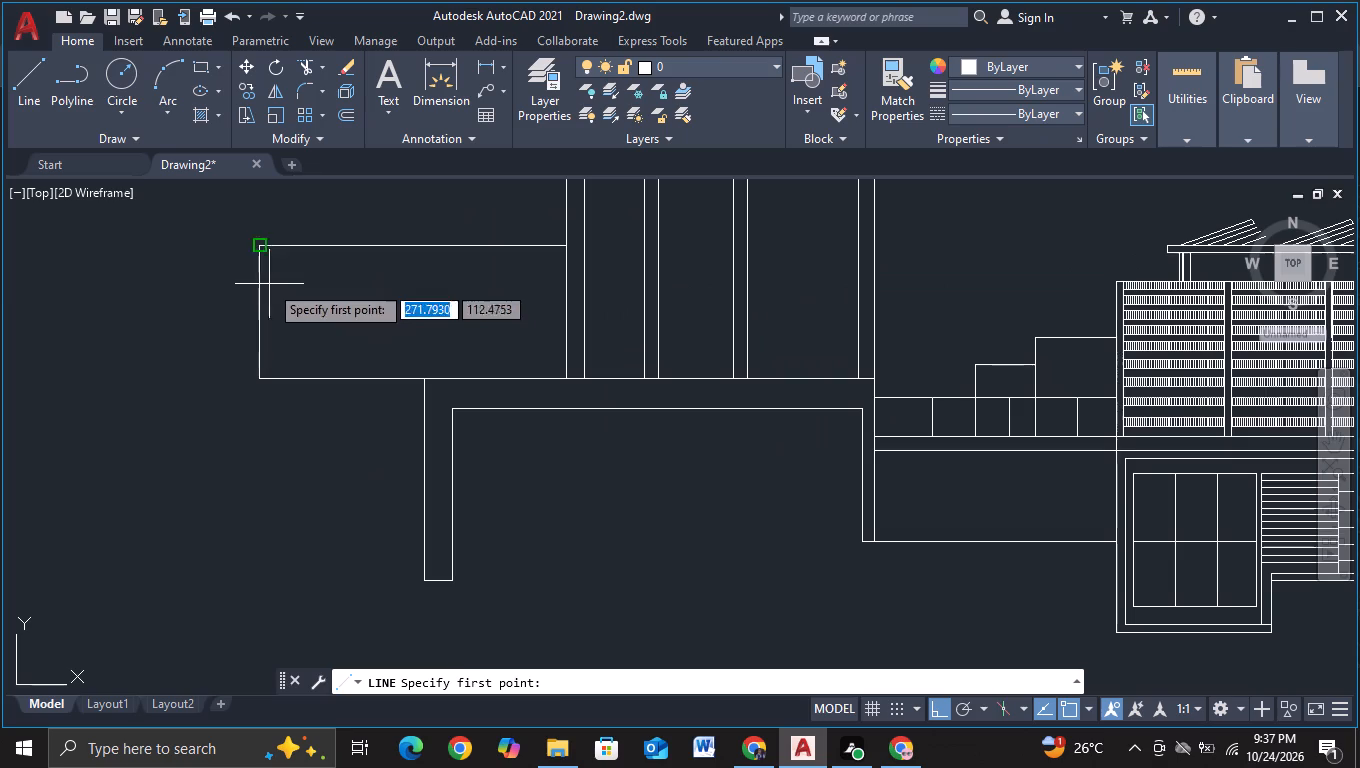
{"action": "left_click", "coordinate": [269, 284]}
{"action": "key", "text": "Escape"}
Draw a line from just inside the low side box's outer edge about 18.5 units outward, then downward past the box's base.
{"action": "left_click", "coordinate": [46, 108]}
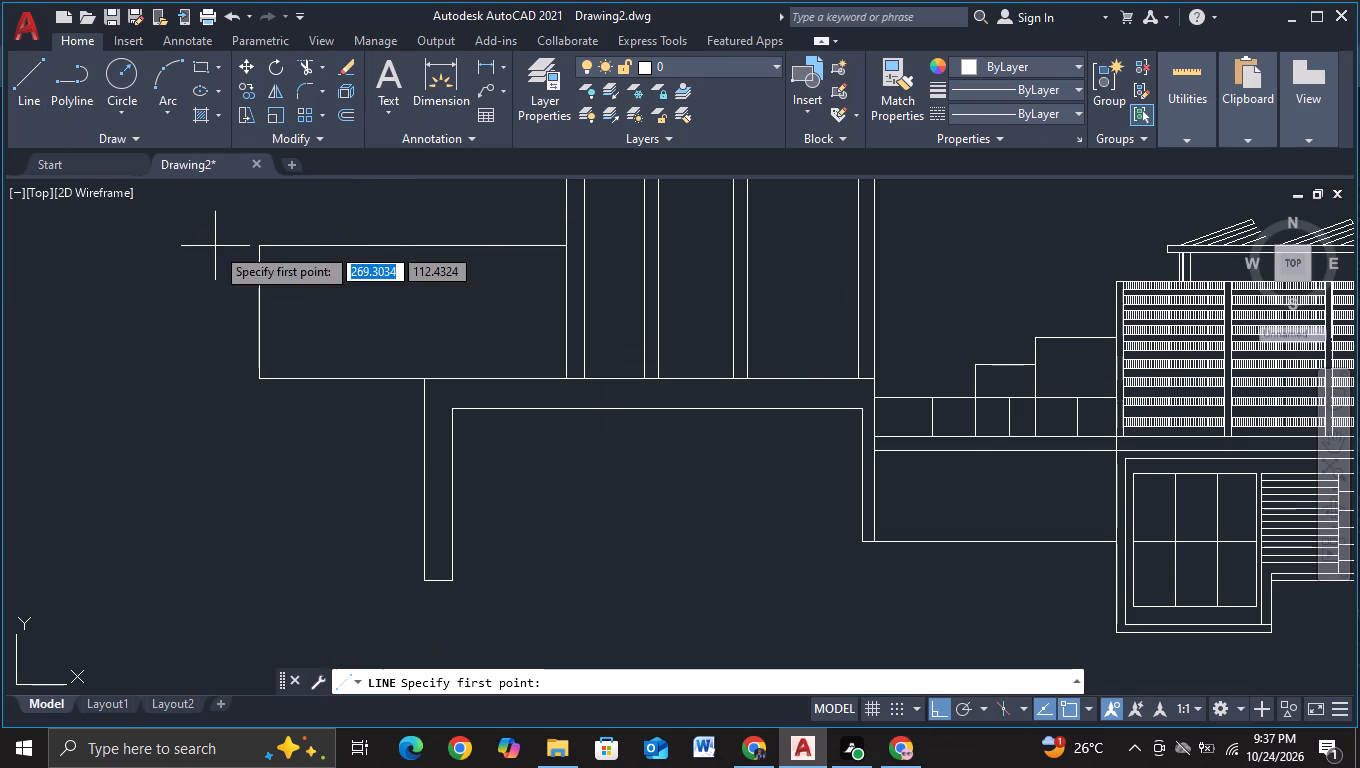
{"action": "left_click", "coordinate": [270, 270]}
{"action": "scroll", "coordinate": [144, 269], "scroll_direction": "down", "scroll_amount": 3}
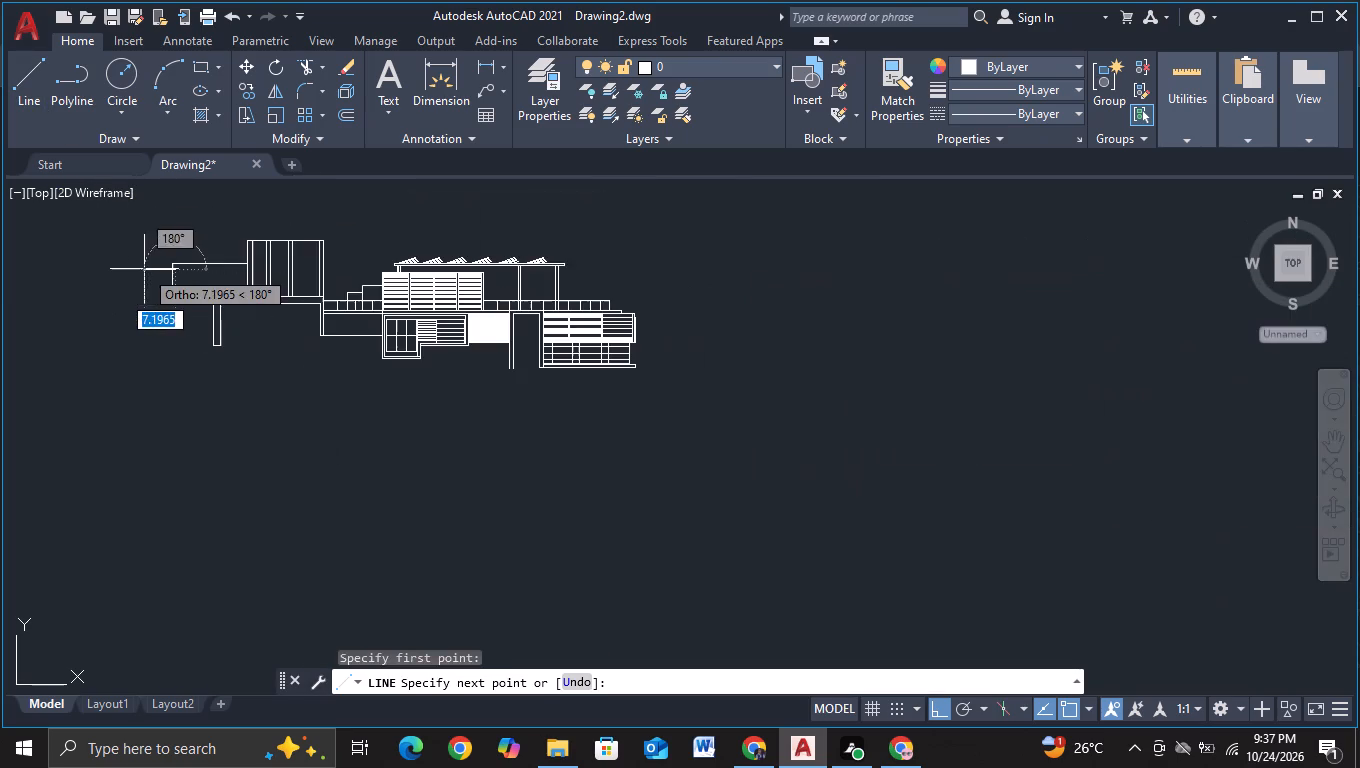
{"action": "middle_click_drag", "start_coordinate": [144, 269], "coordinate": [486, 298]}
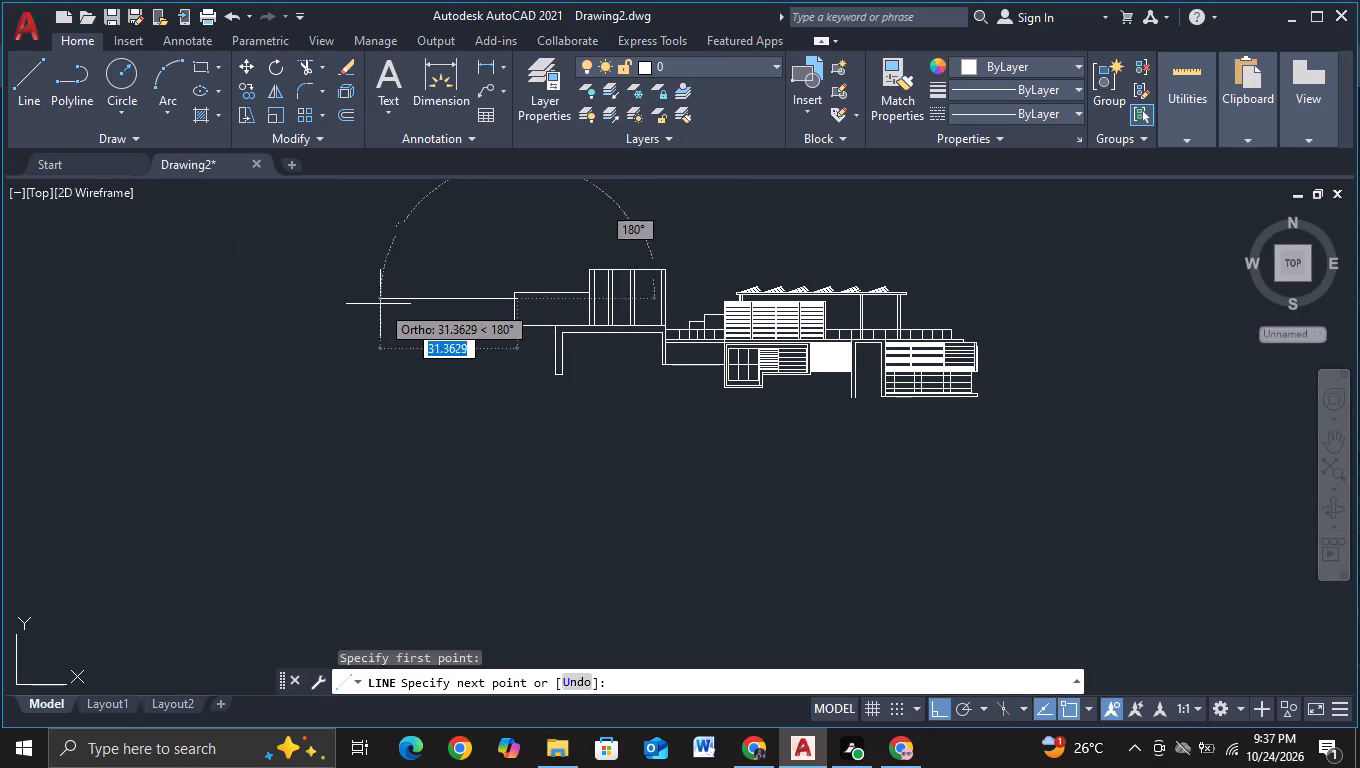
{"action": "left_click", "coordinate": [438, 312]}
{"action": "left_click", "coordinate": [422, 355]}
{"action": "key", "text": "Escape"}
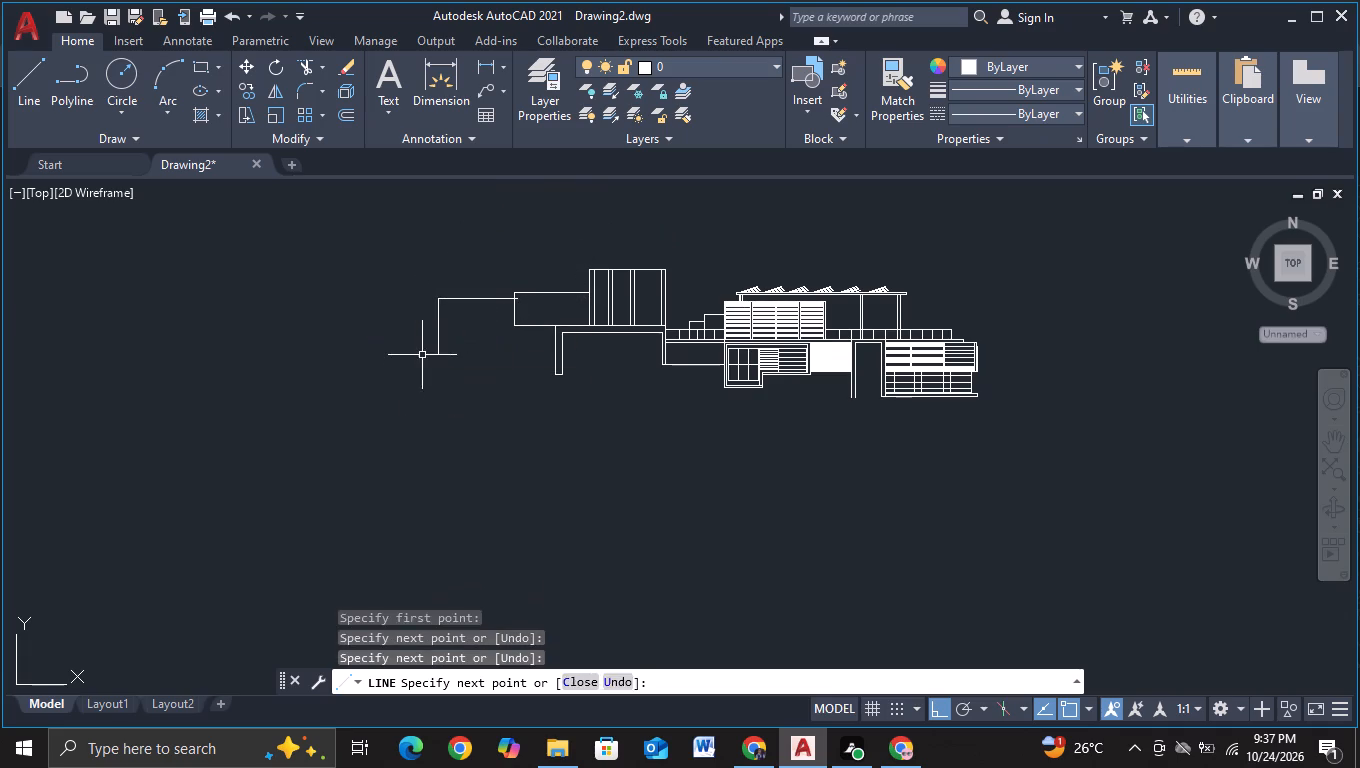
Trim the new horizontal line where it extends inside the low side box.
{"action": "left_click", "coordinate": [302, 64]}
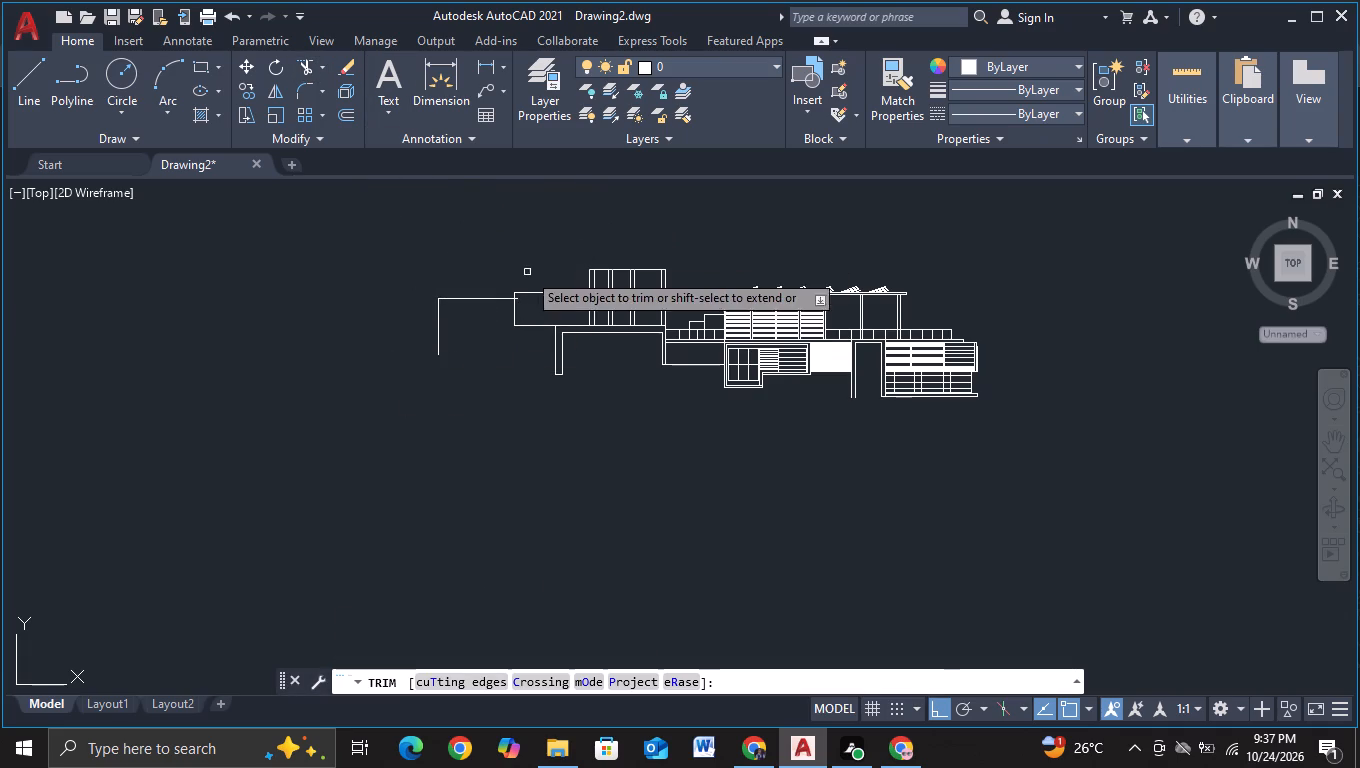
{"action": "scroll", "coordinate": [526, 278], "scroll_direction": "up", "scroll_amount": 2}
{"action": "left_click", "coordinate": [500, 332]}
{"action": "middle_click_drag", "start_coordinate": [423, 484], "coordinate": [419, 484]}
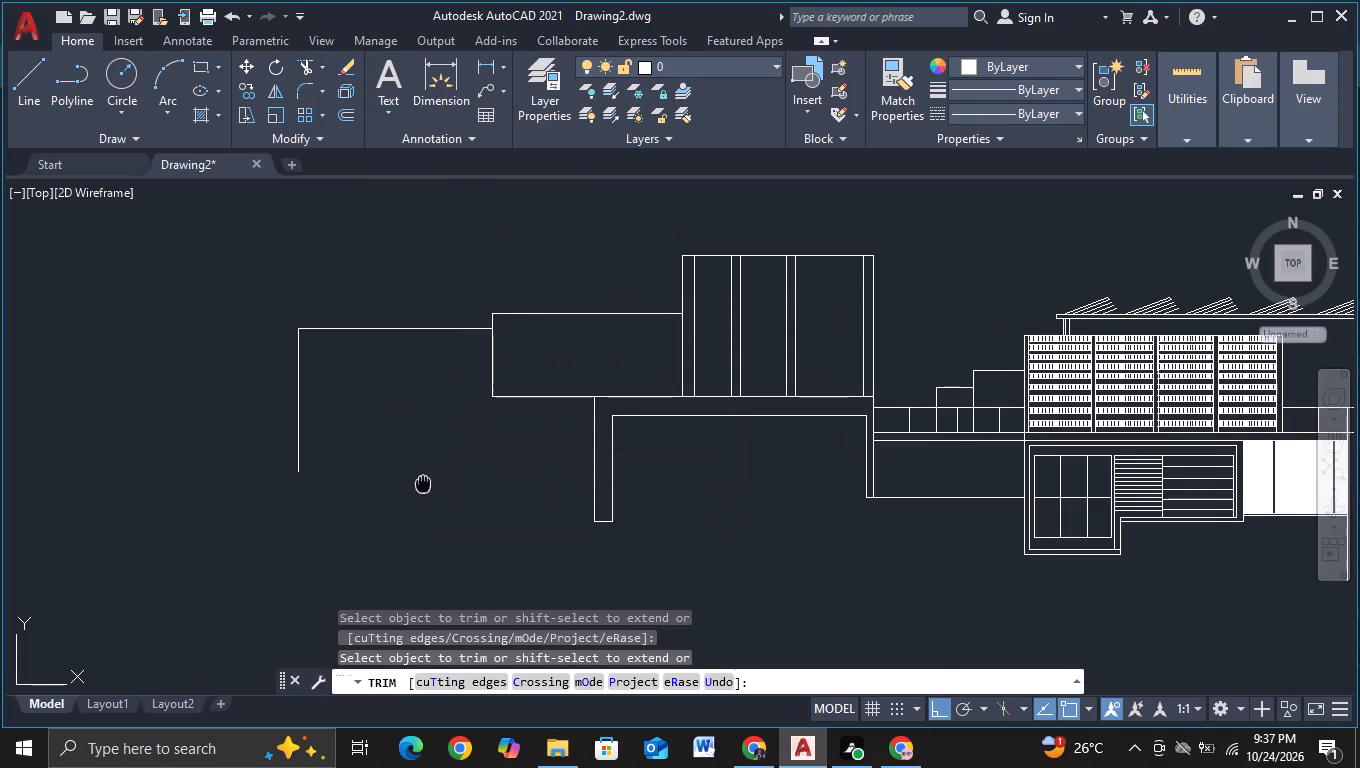
{"action": "middle_click_drag", "start_coordinate": [419, 484], "coordinate": [376, 412]}
{"action": "key", "text": "Escape"}
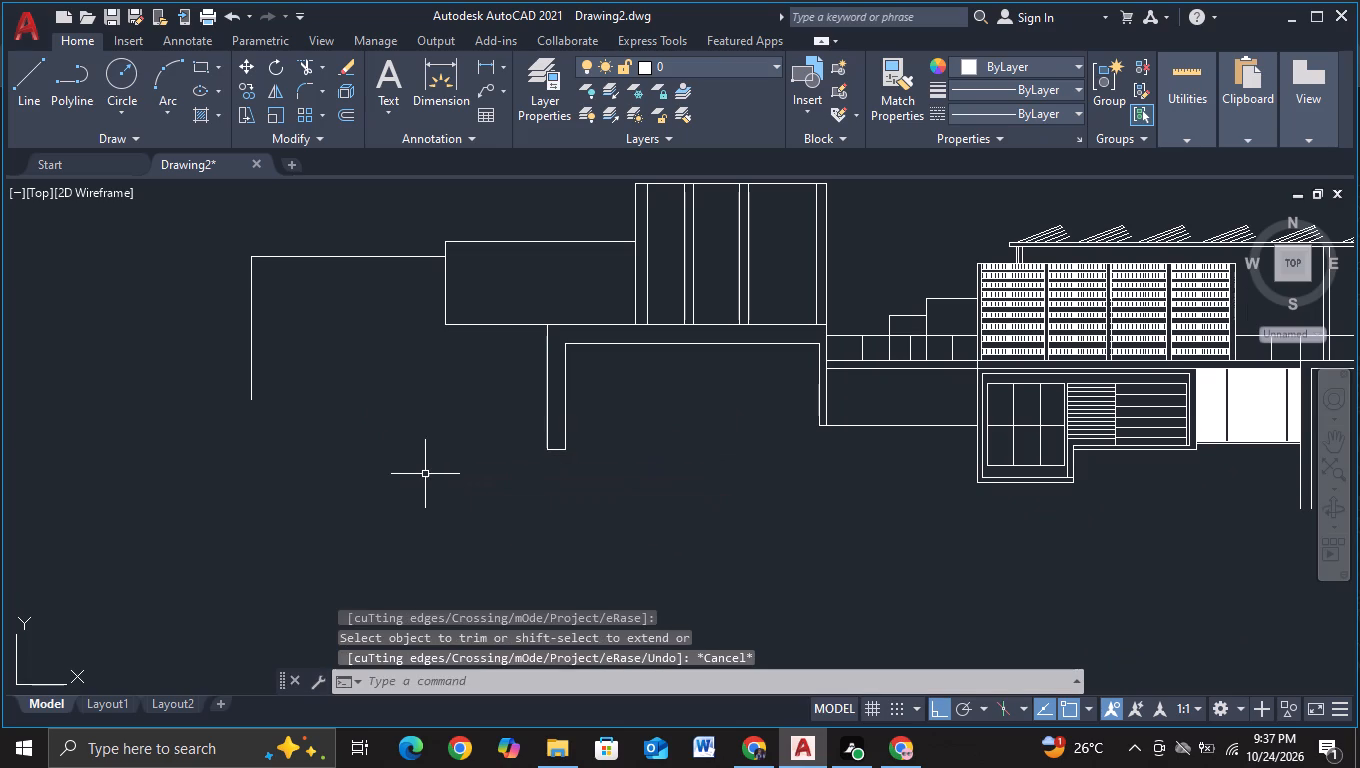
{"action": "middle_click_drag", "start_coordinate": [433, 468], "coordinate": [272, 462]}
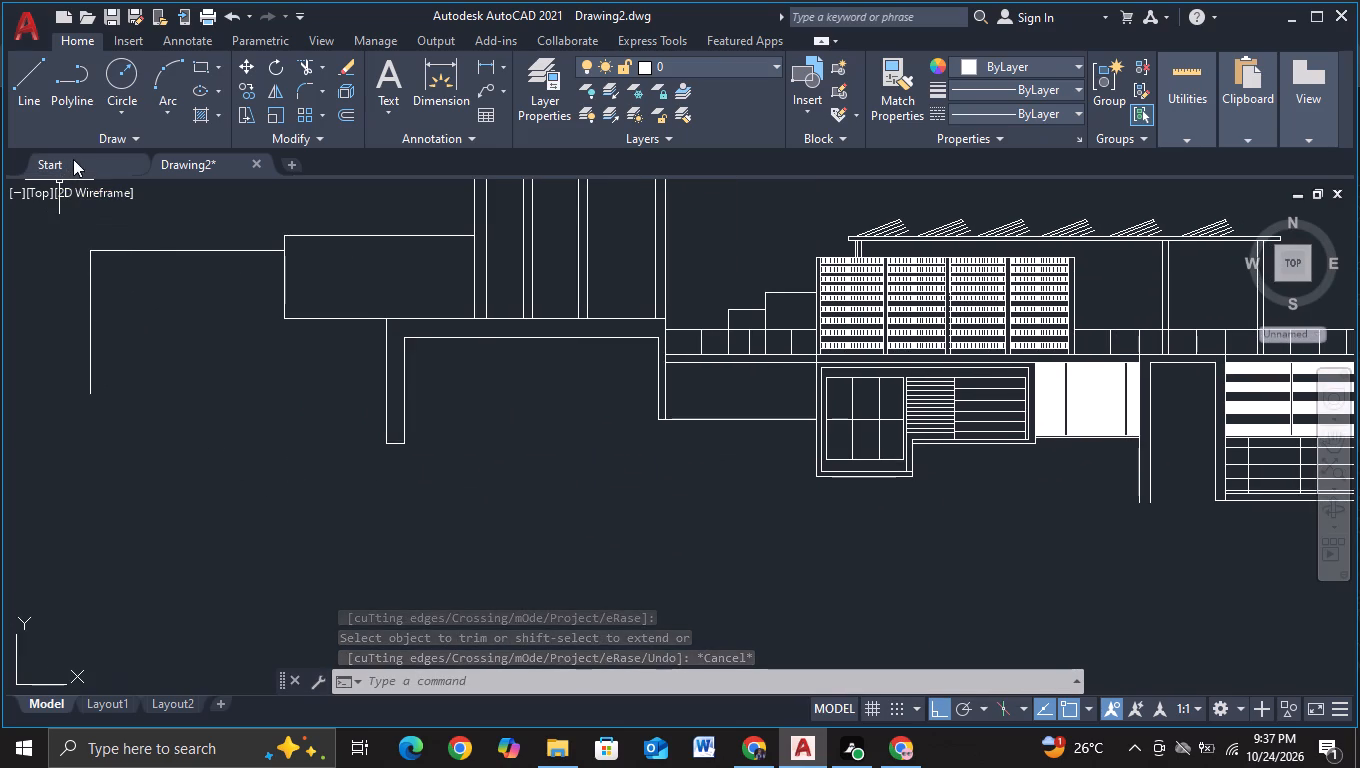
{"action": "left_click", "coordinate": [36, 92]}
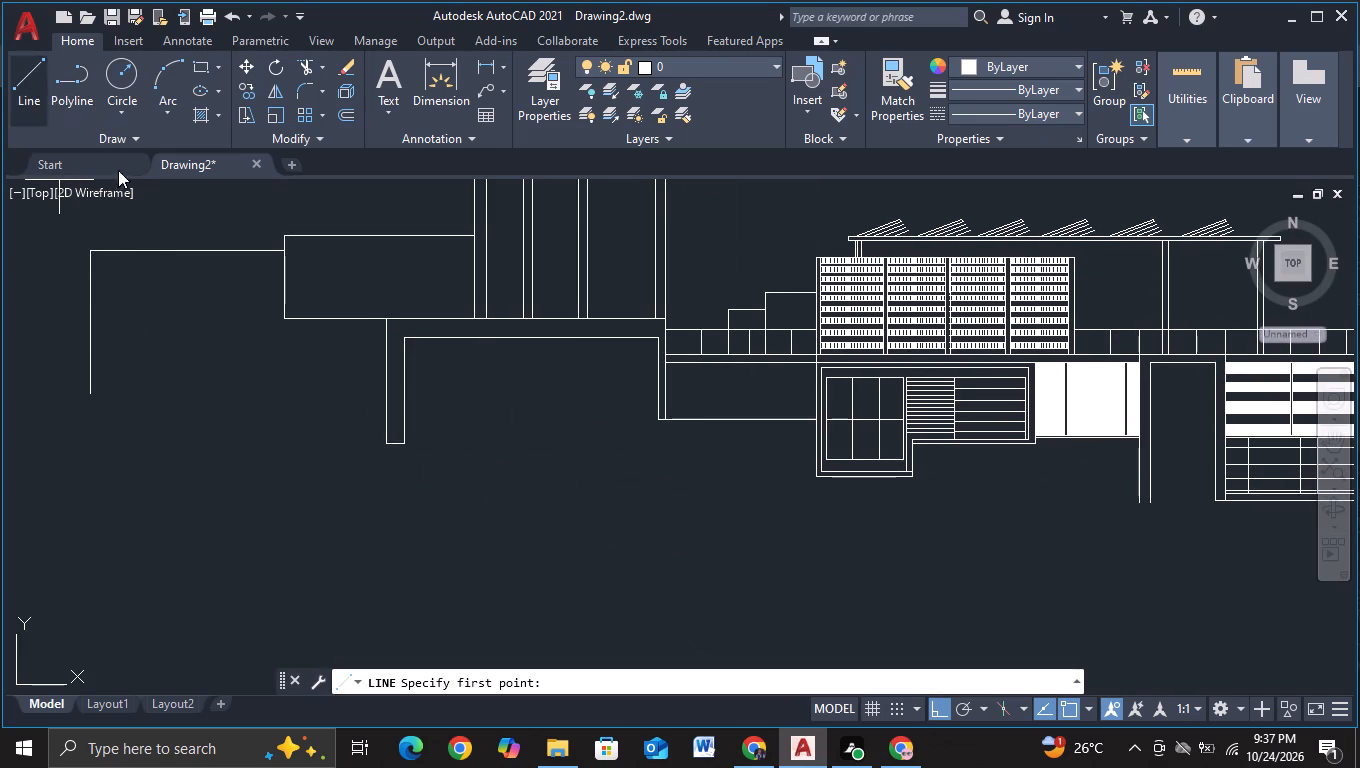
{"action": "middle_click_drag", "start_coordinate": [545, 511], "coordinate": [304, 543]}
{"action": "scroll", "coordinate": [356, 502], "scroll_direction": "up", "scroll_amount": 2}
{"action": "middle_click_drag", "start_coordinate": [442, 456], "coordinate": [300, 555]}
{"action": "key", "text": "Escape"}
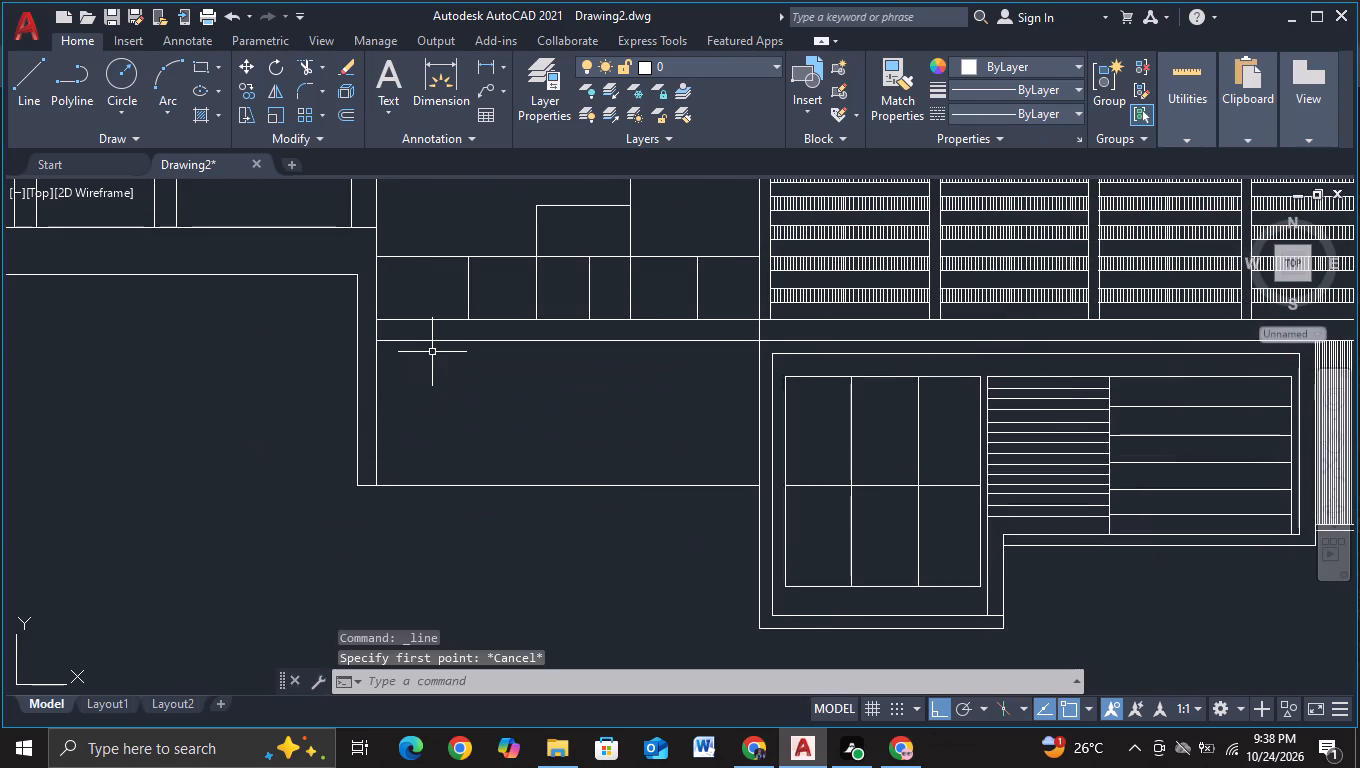
Copy the slab's underside line between the portal frame and panelled block downward four times, about 4 to 5 units, without object snapping.
{"action": "left_click", "coordinate": [437, 342]}
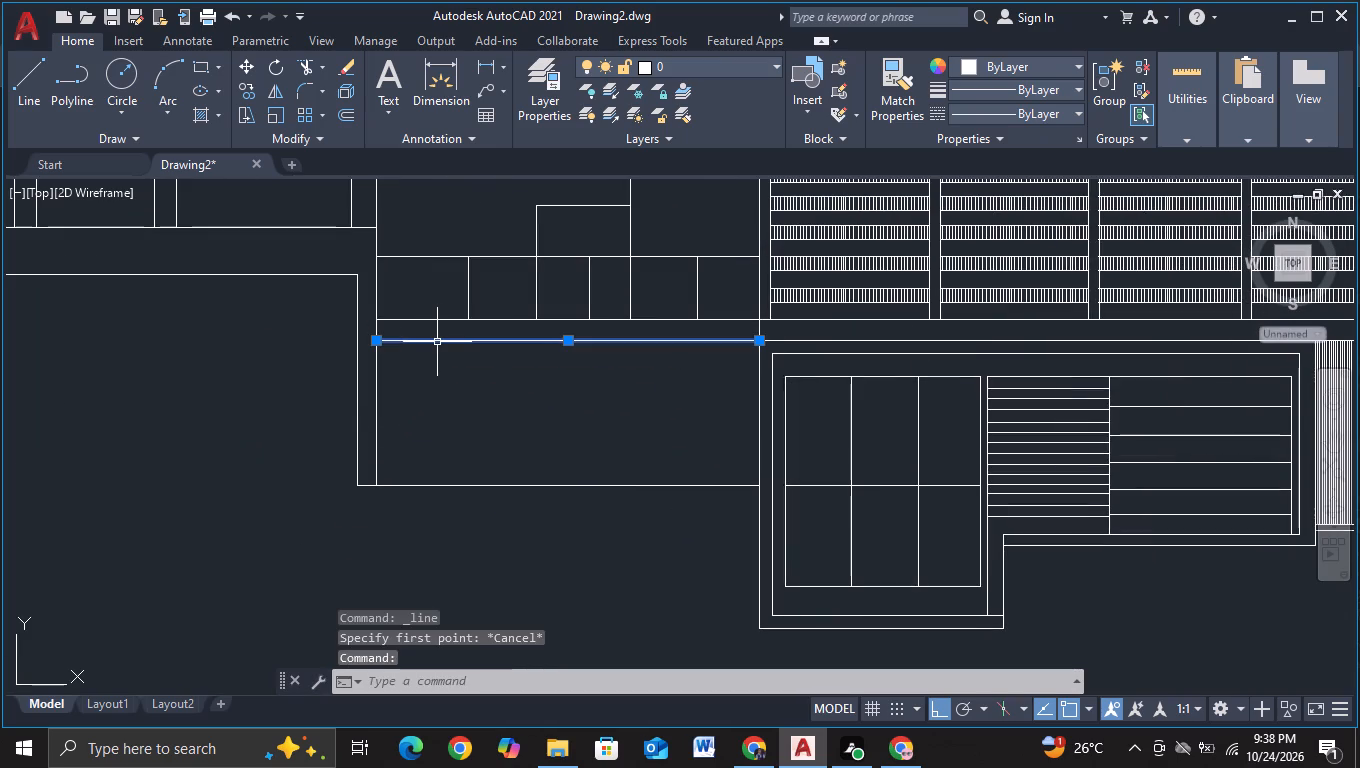
{"action": "key", "text": "c"}
{"action": "left_click", "coordinate": [538, 404]}
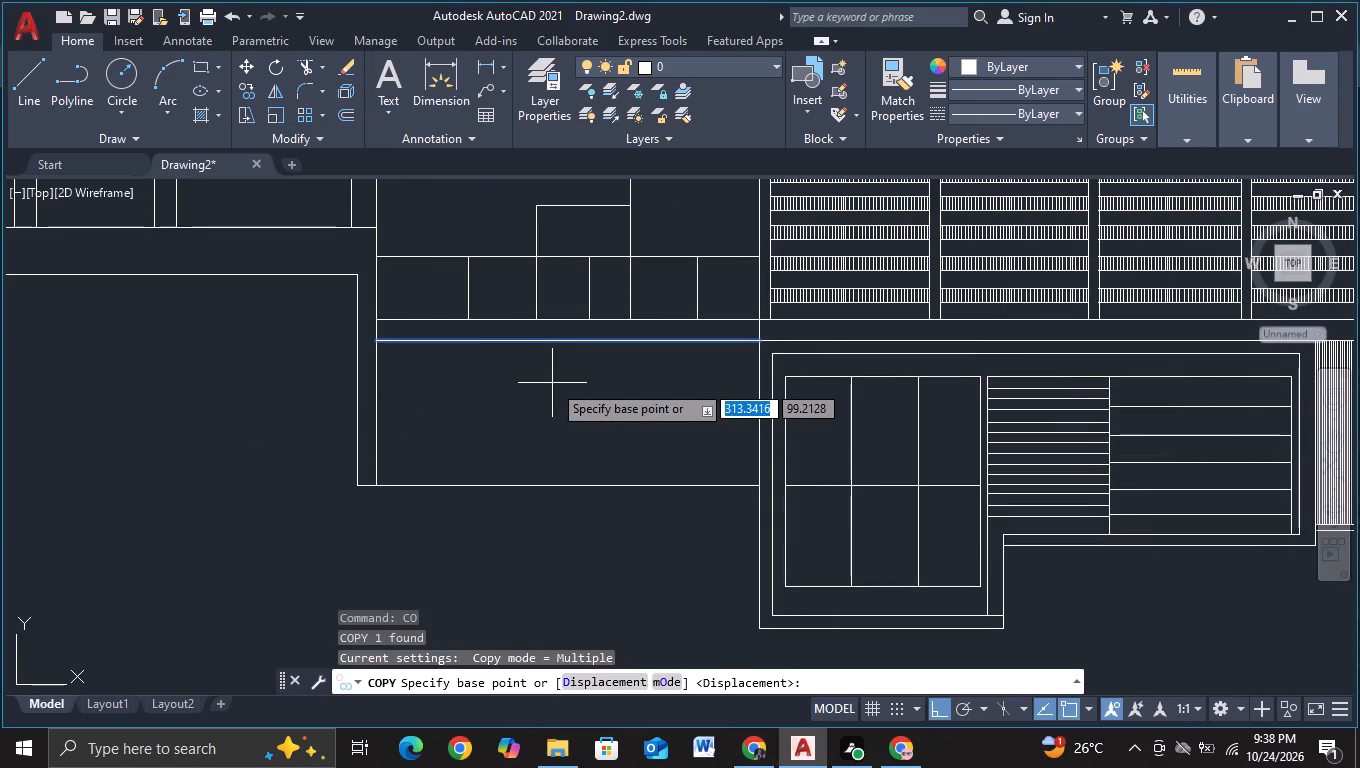
{"action": "left_click", "coordinate": [552, 383]}
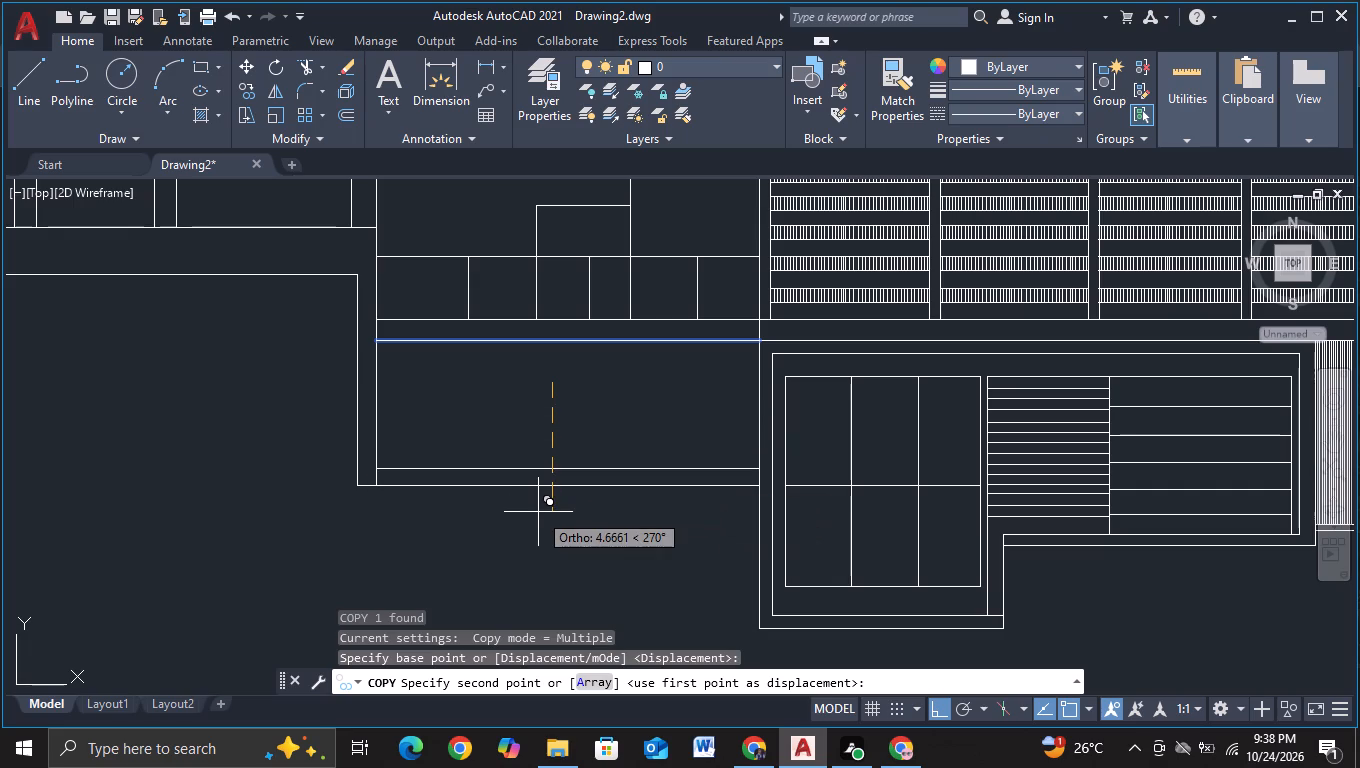
{"action": "key", "text": "F3"}
{"action": "left_click", "coordinate": [538, 514]}
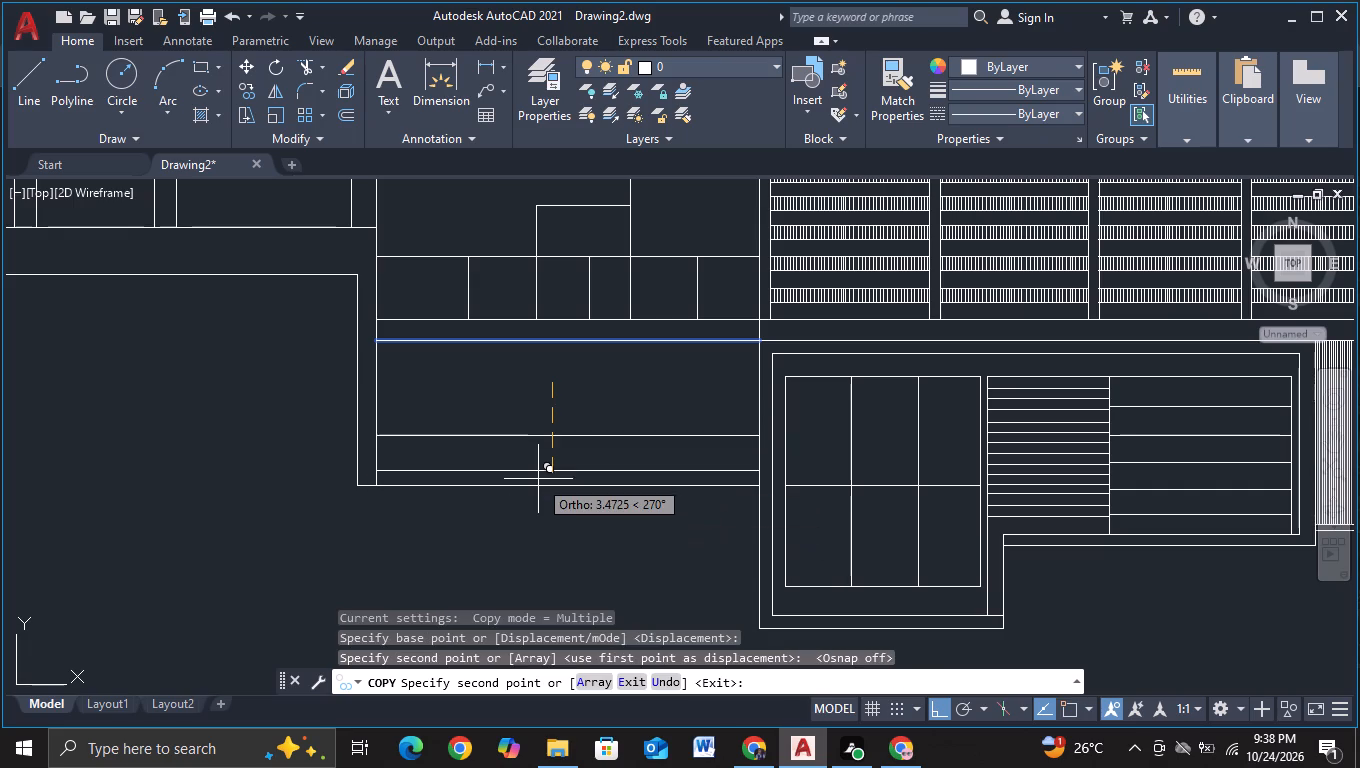
{"action": "left_click", "coordinate": [531, 504]}
{"action": "left_click", "coordinate": [529, 496]}
{"action": "left_click", "coordinate": [529, 489]}
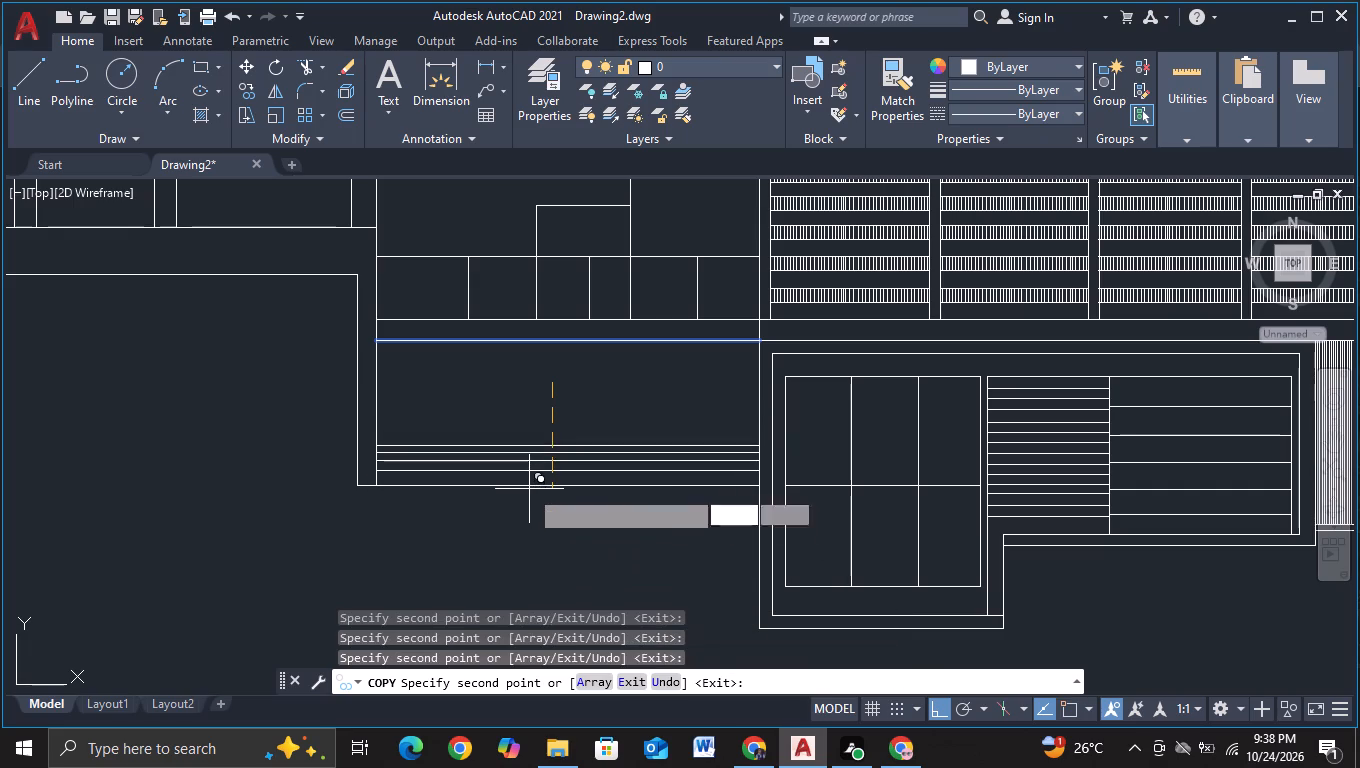
Add six closely spaced copies about 2 to 2.5 units below the slab's underside line and two about 3.3 units below it.
{"action": "left_click", "coordinate": [530, 437]}
{"action": "left_click", "coordinate": [532, 443]}
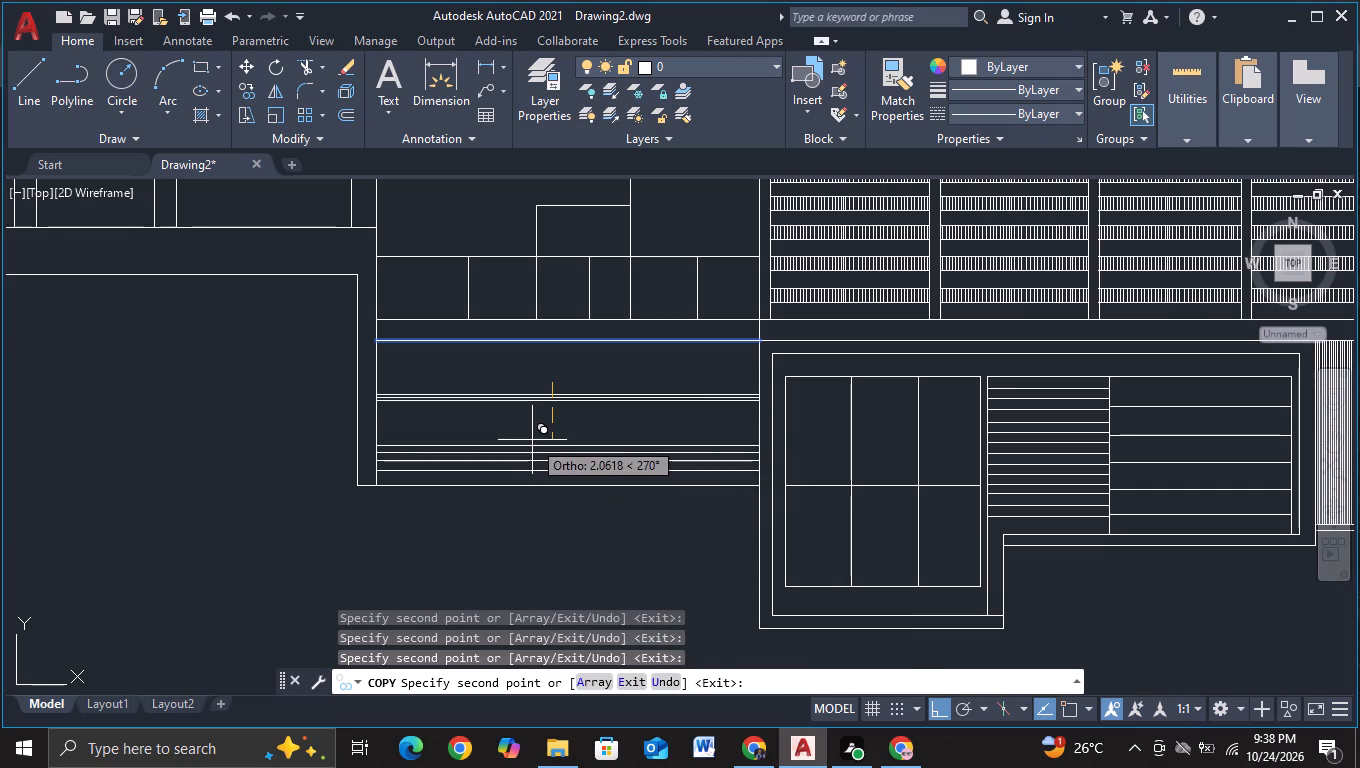
{"action": "left_click", "coordinate": [532, 440]}
{"action": "left_click", "coordinate": [532, 446]}
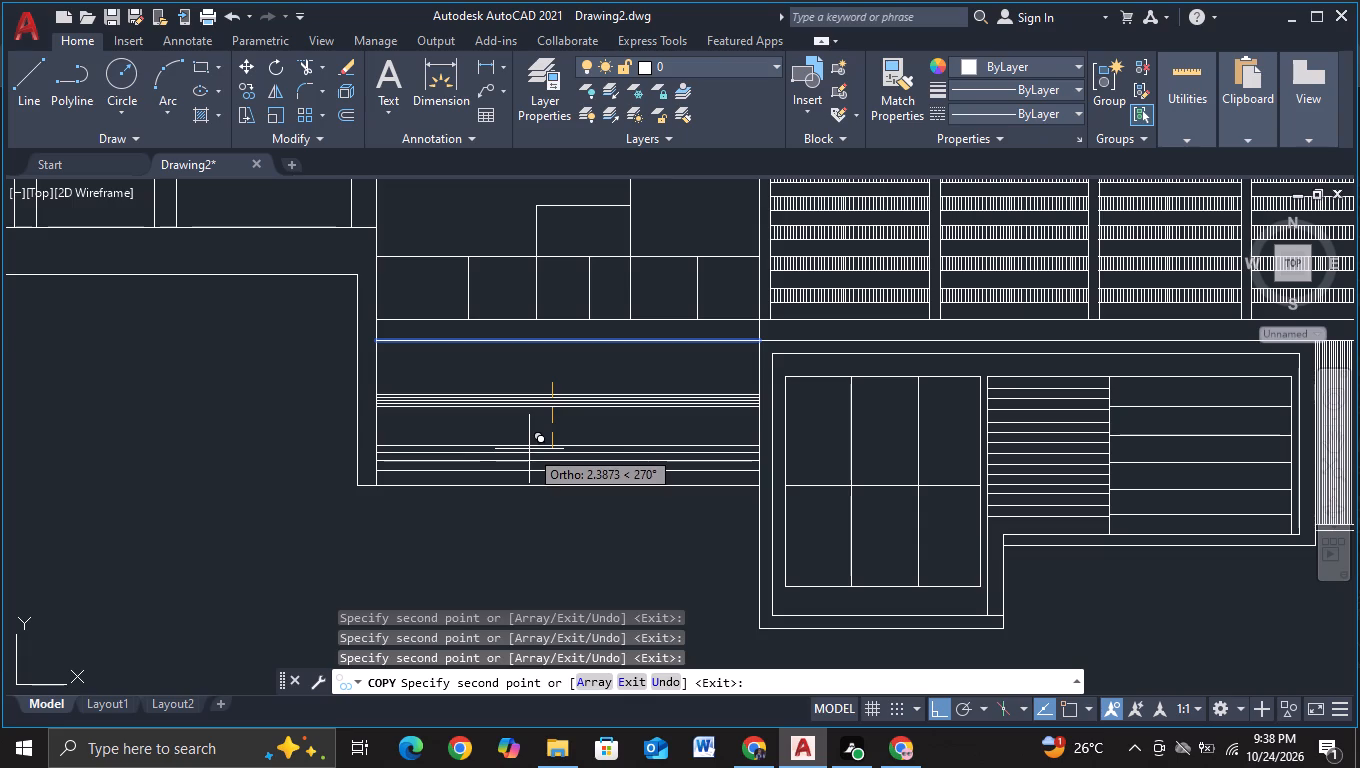
{"action": "left_click", "coordinate": [529, 449]}
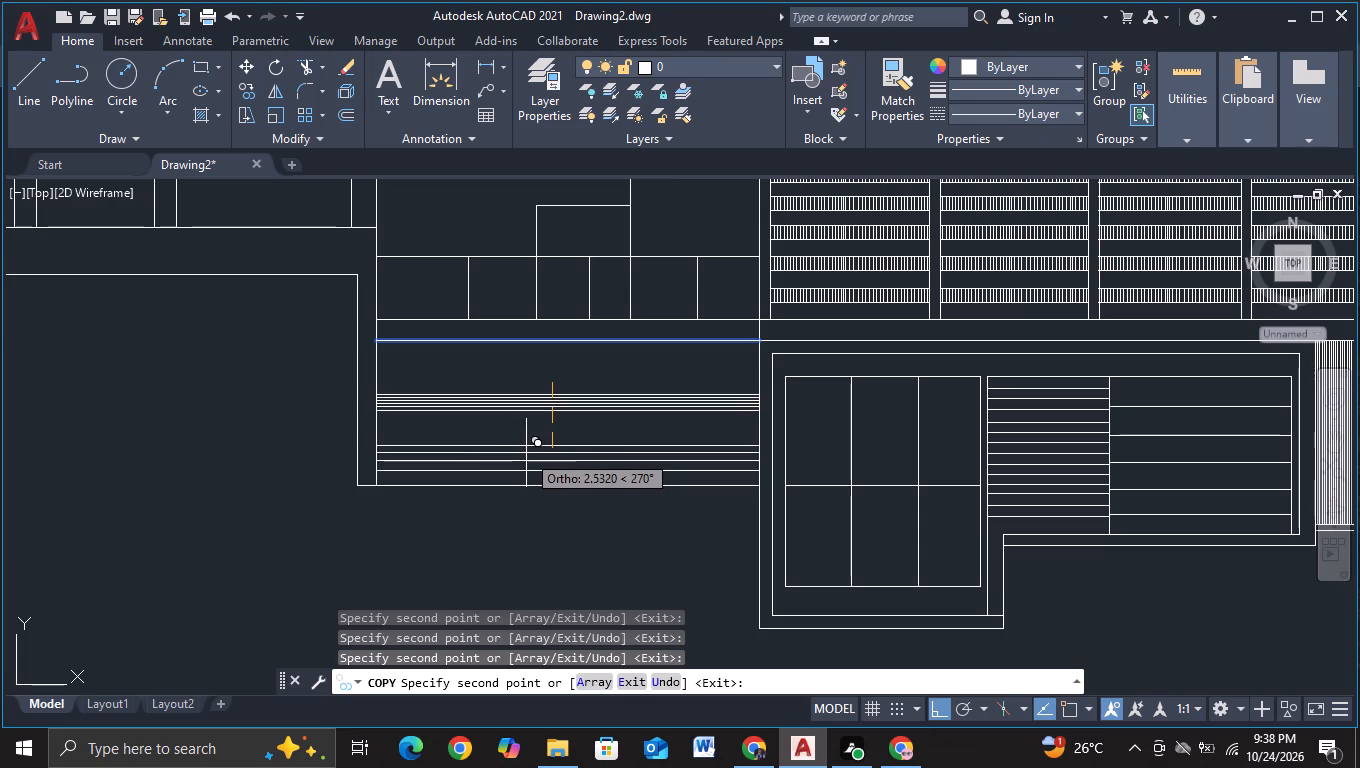
{"action": "left_click", "coordinate": [526, 452]}
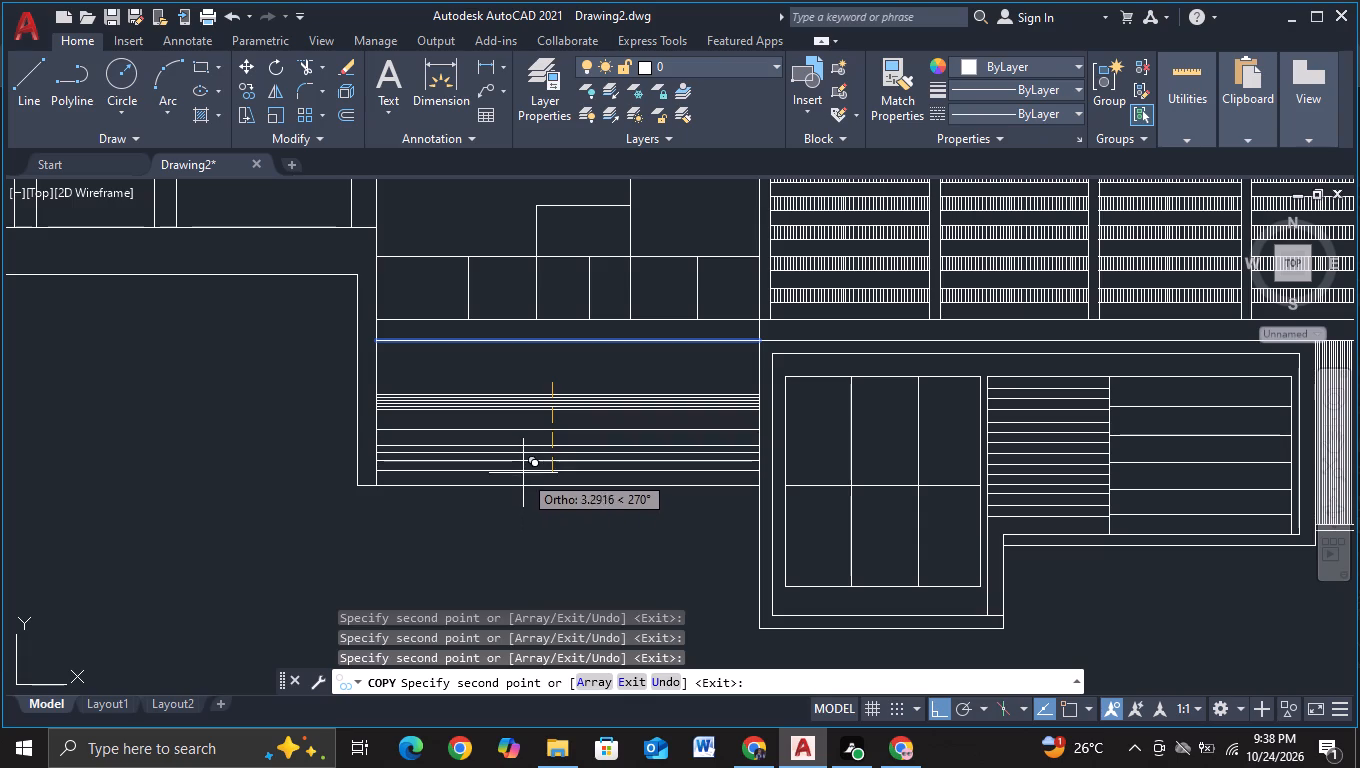
{"action": "left_click", "coordinate": [523, 469]}
{"action": "left_click", "coordinate": [522, 473]}
{"action": "key", "text": "Escape"}
Copy the bottom line of the striped wall about 1 unit downward.
{"action": "scroll", "coordinate": [496, 544], "scroll_direction": "down", "scroll_amount": 1}
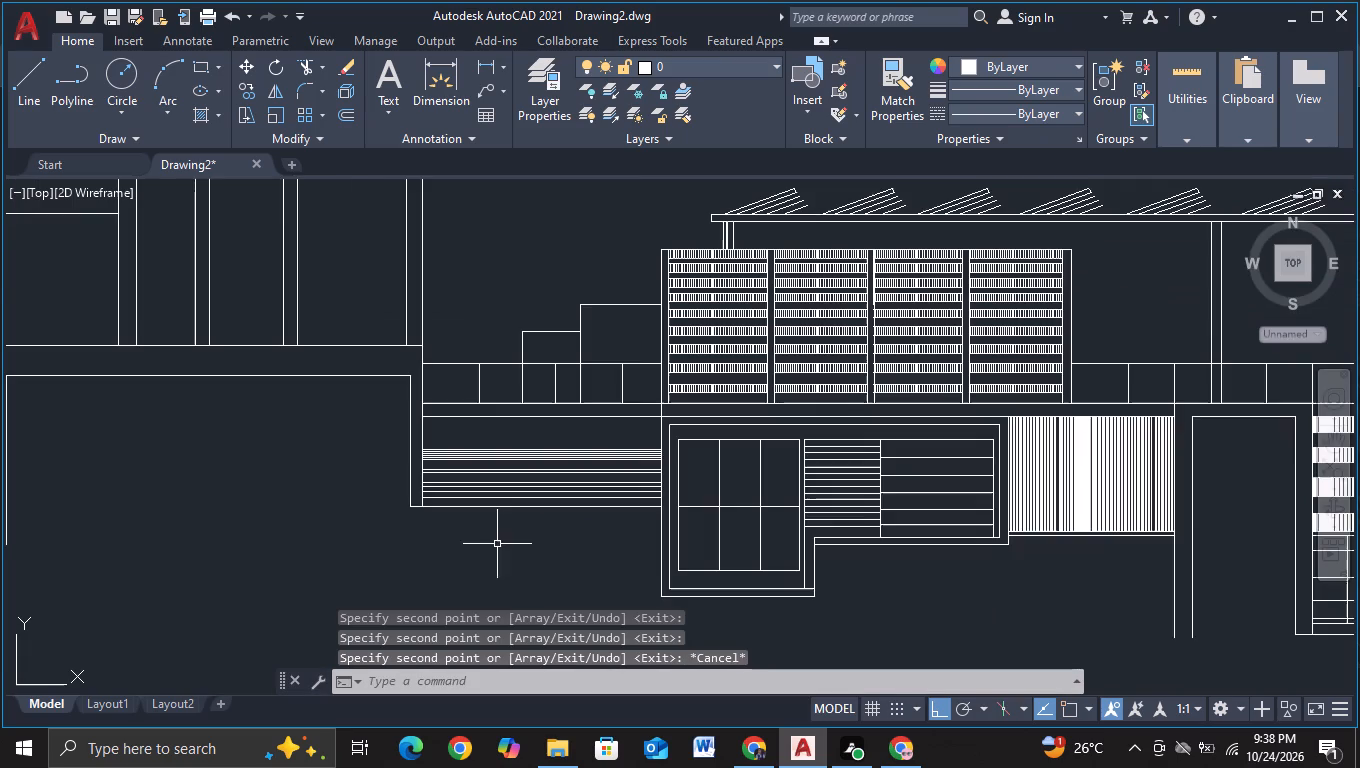
{"action": "middle_click_drag", "start_coordinate": [497, 544], "coordinate": [731, 505]}
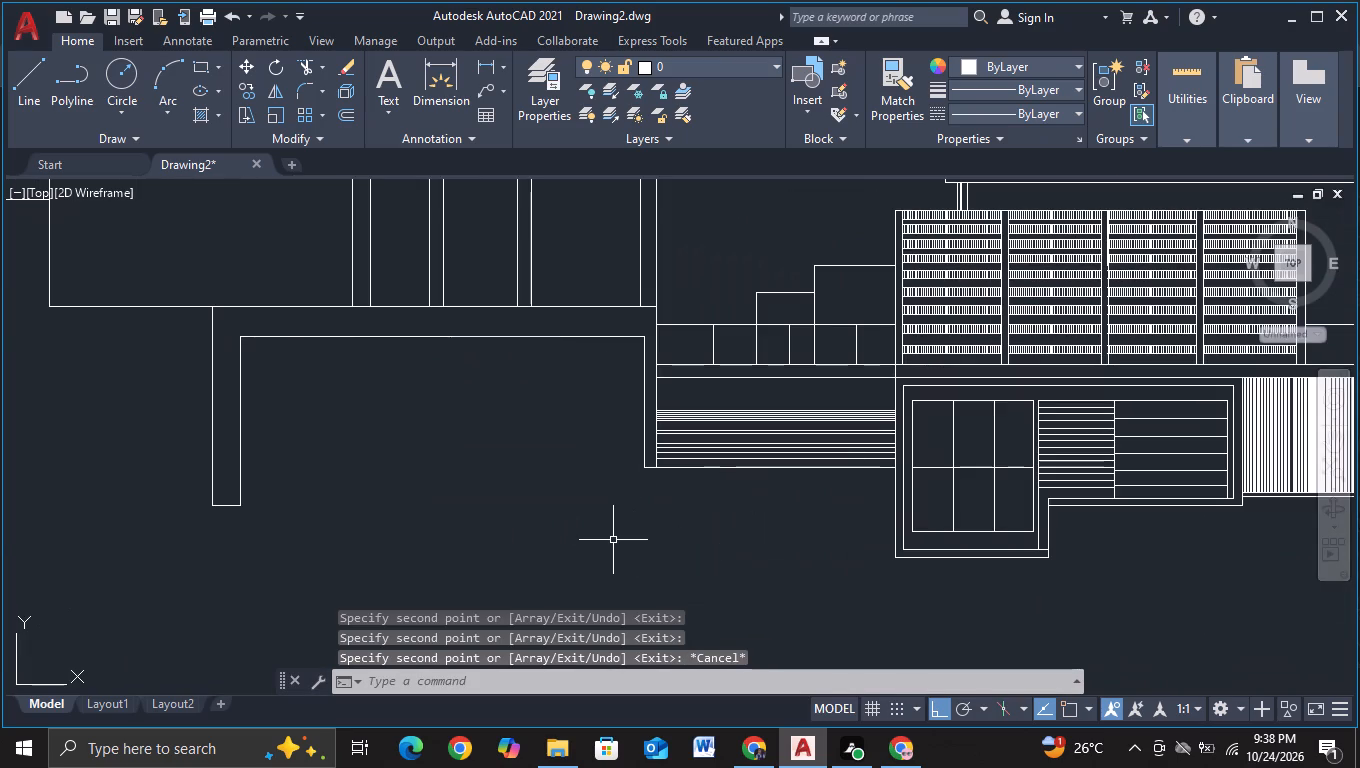
{"action": "middle_click_drag", "start_coordinate": [616, 550], "coordinate": [618, 494]}
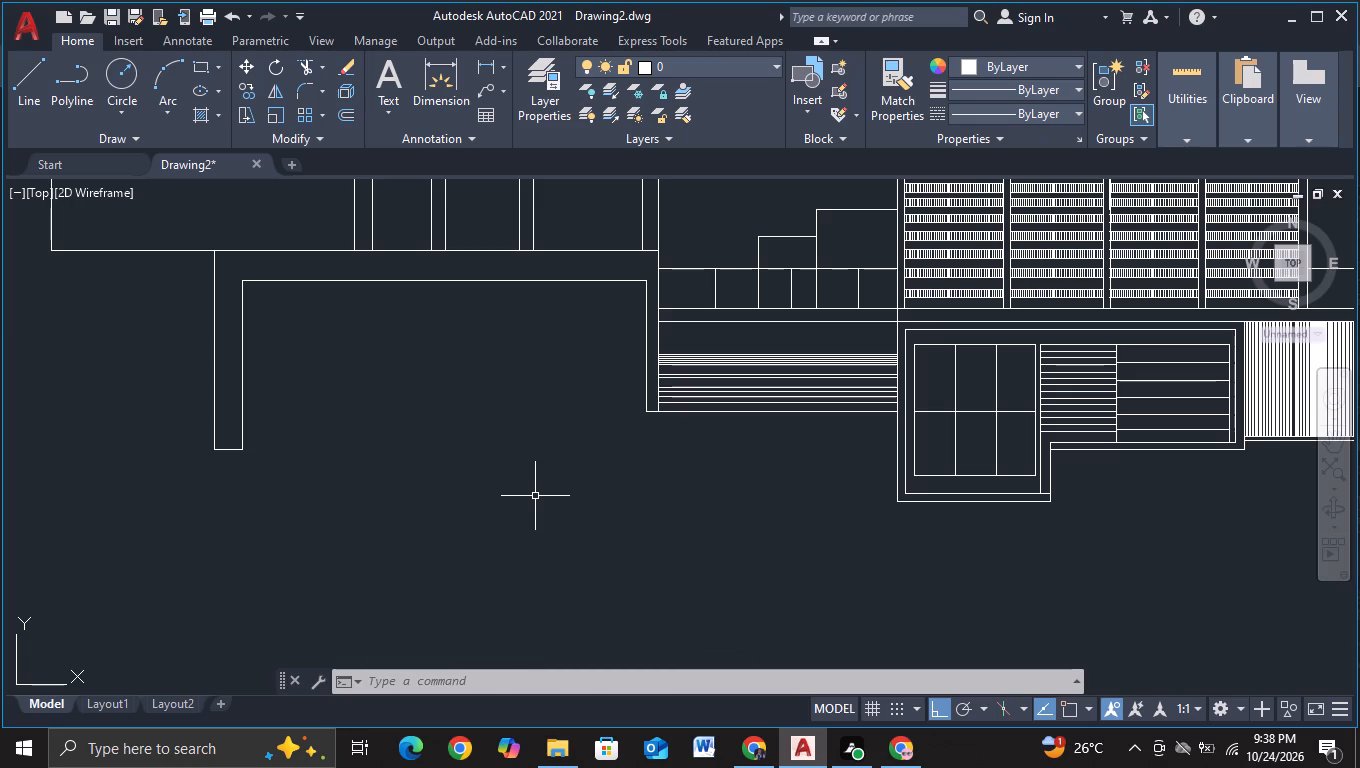
{"action": "left_click", "coordinate": [811, 412]}
{"action": "key", "text": "c"}
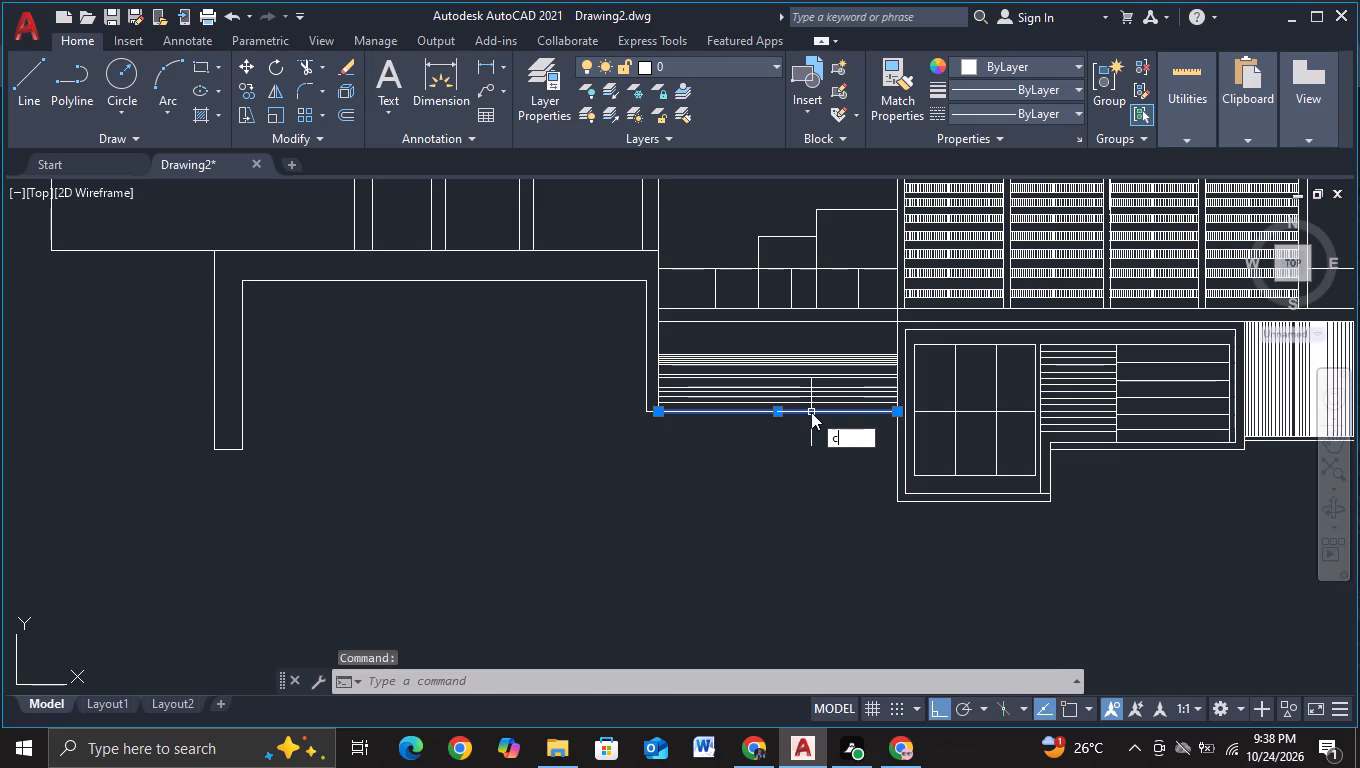
{"action": "left_click", "coordinate": [832, 471]}
{"action": "left_click", "coordinate": [708, 444]}
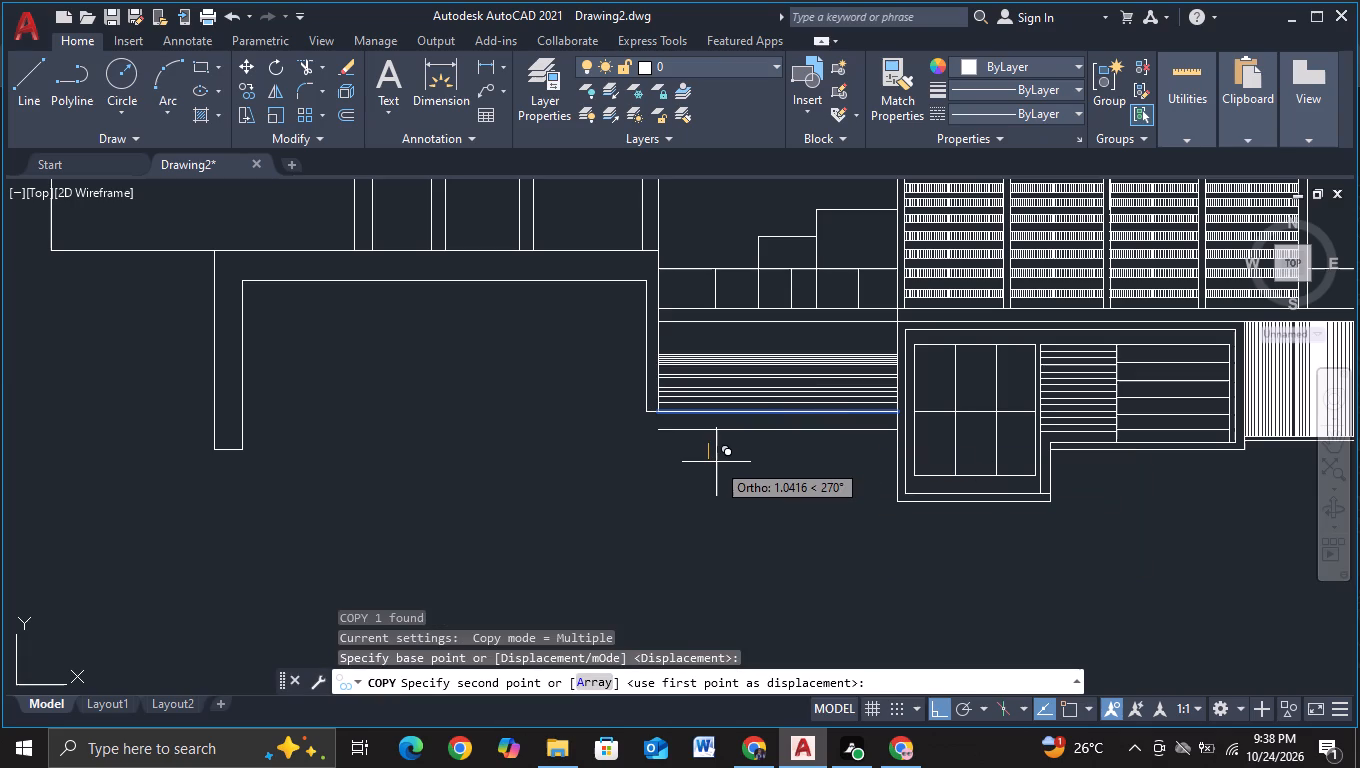
{"action": "left_click", "coordinate": [716, 462]}
{"action": "key", "text": "Escape"}
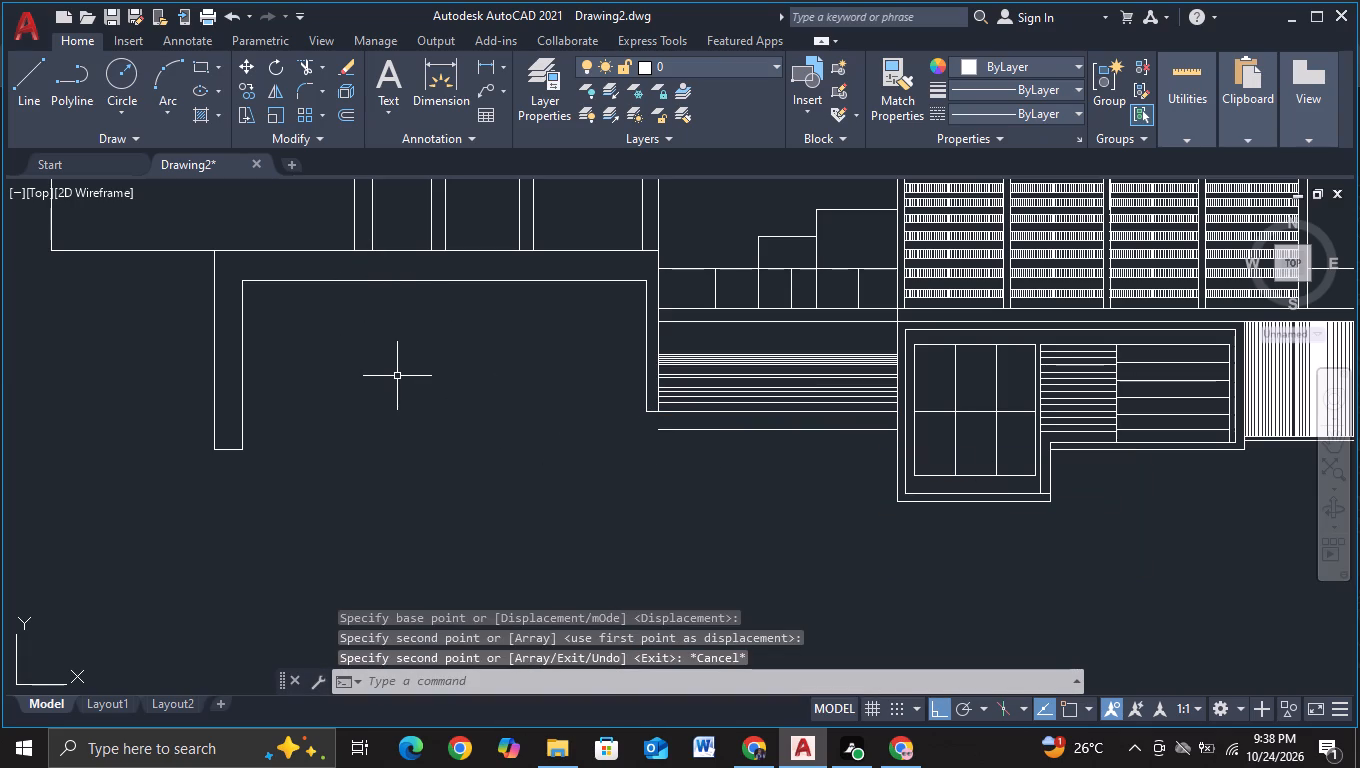
With object snapping on, draw a stepped line from the portal frame's left leg base: about 18 units across, 3 up, then across to the right leg's outer edge.
{"action": "middle_click_drag", "start_coordinate": [397, 376], "coordinate": [468, 364]}
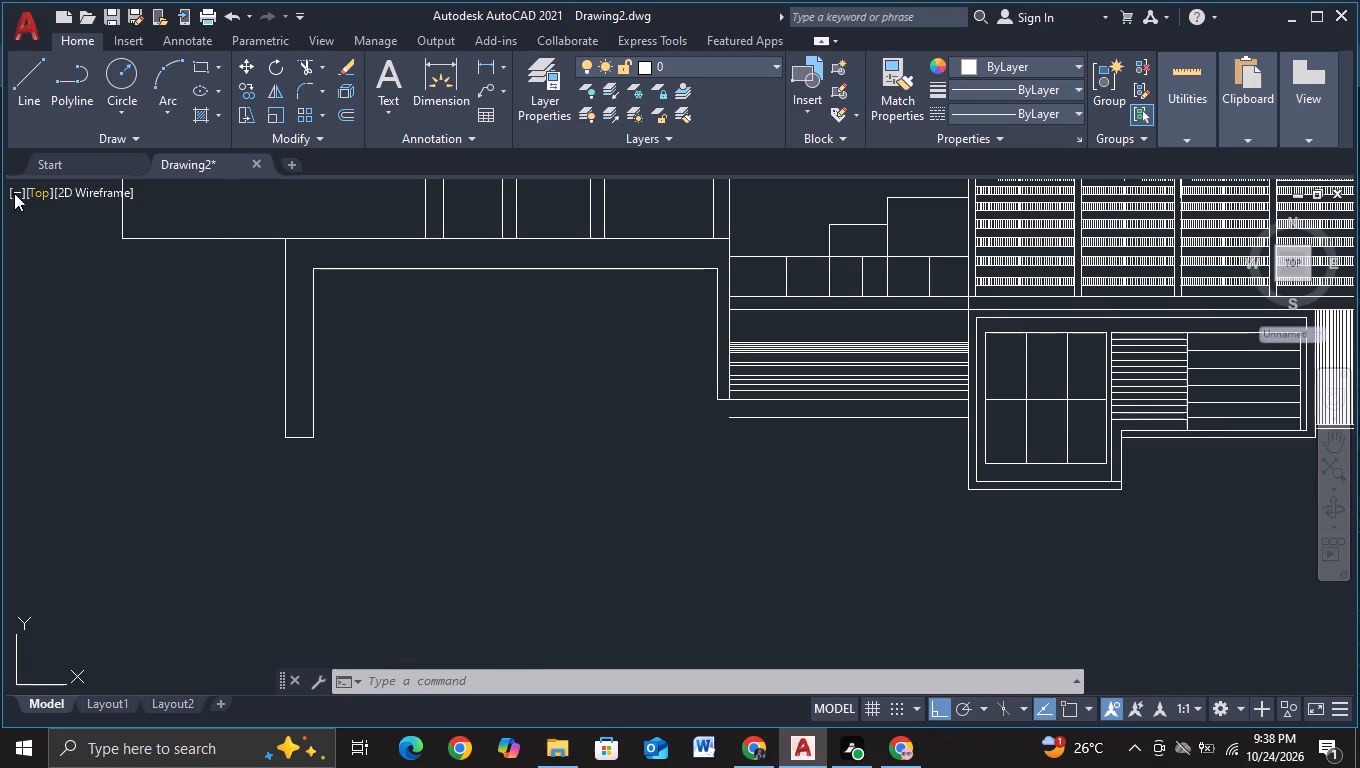
{"action": "left_click", "coordinate": [25, 107]}
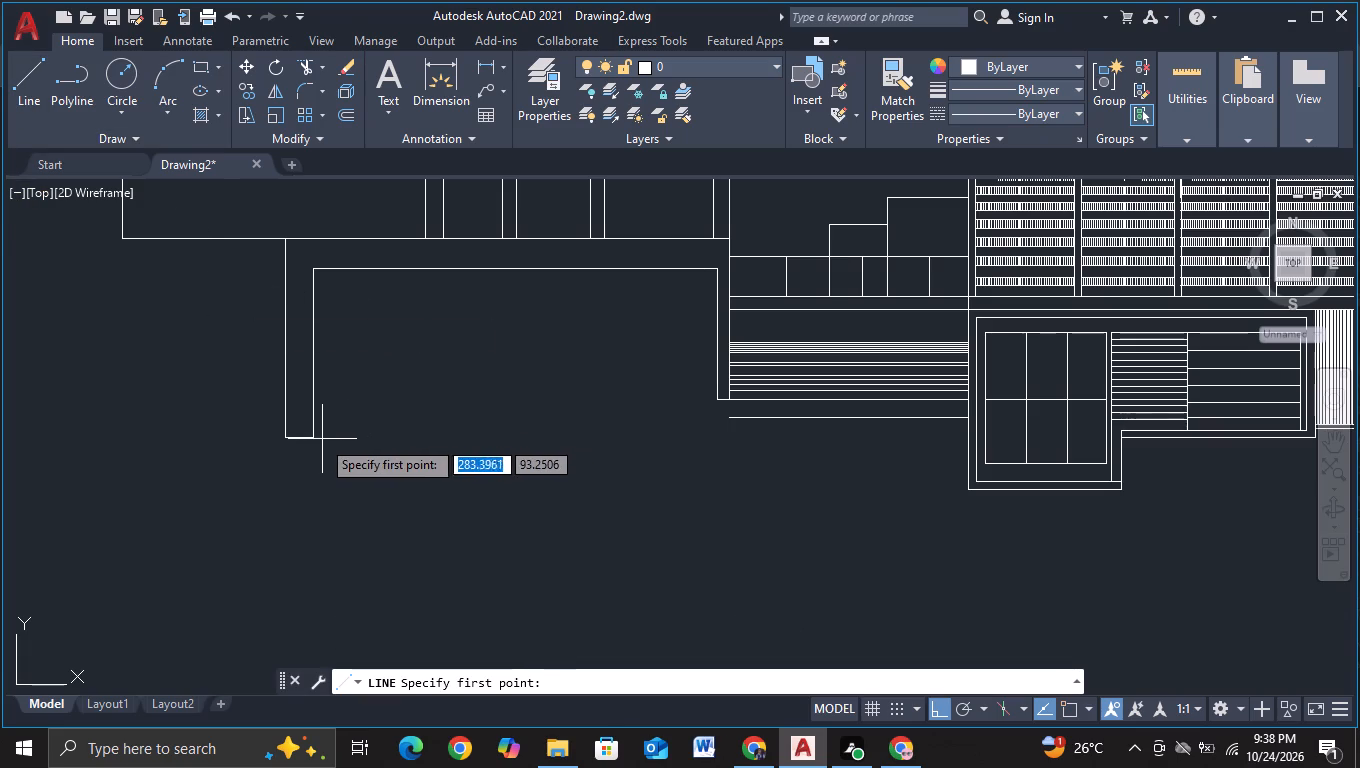
{"action": "key", "text": "F3"}
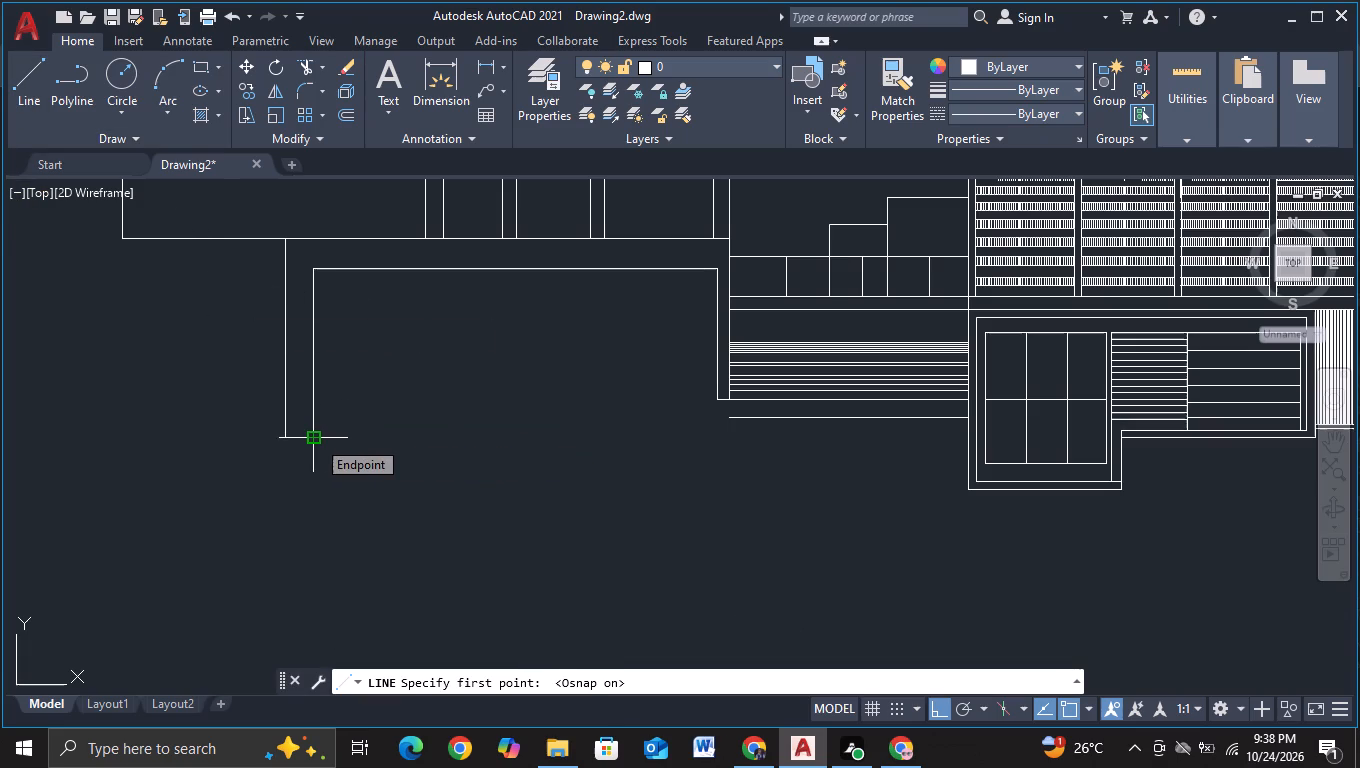
{"action": "left_click", "coordinate": [316, 439]}
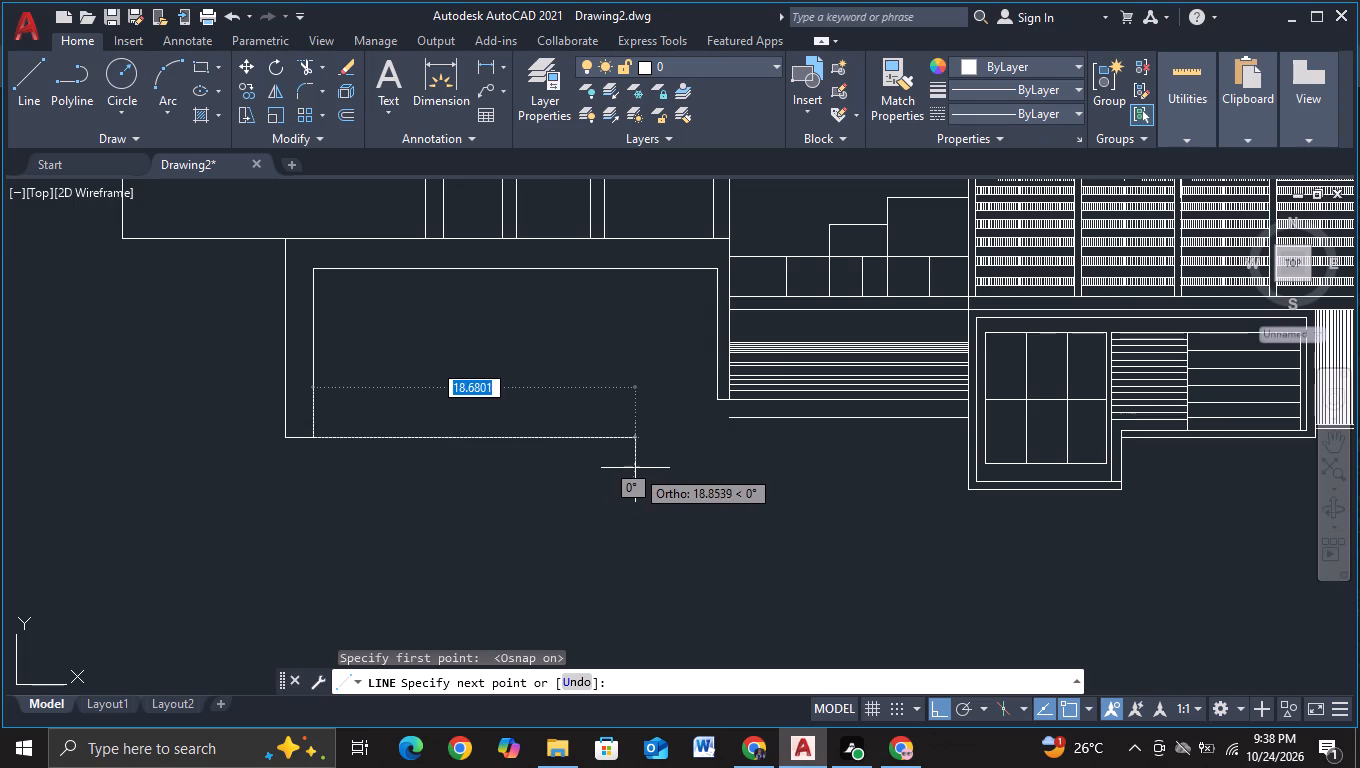
{"action": "left_click", "coordinate": [619, 469]}
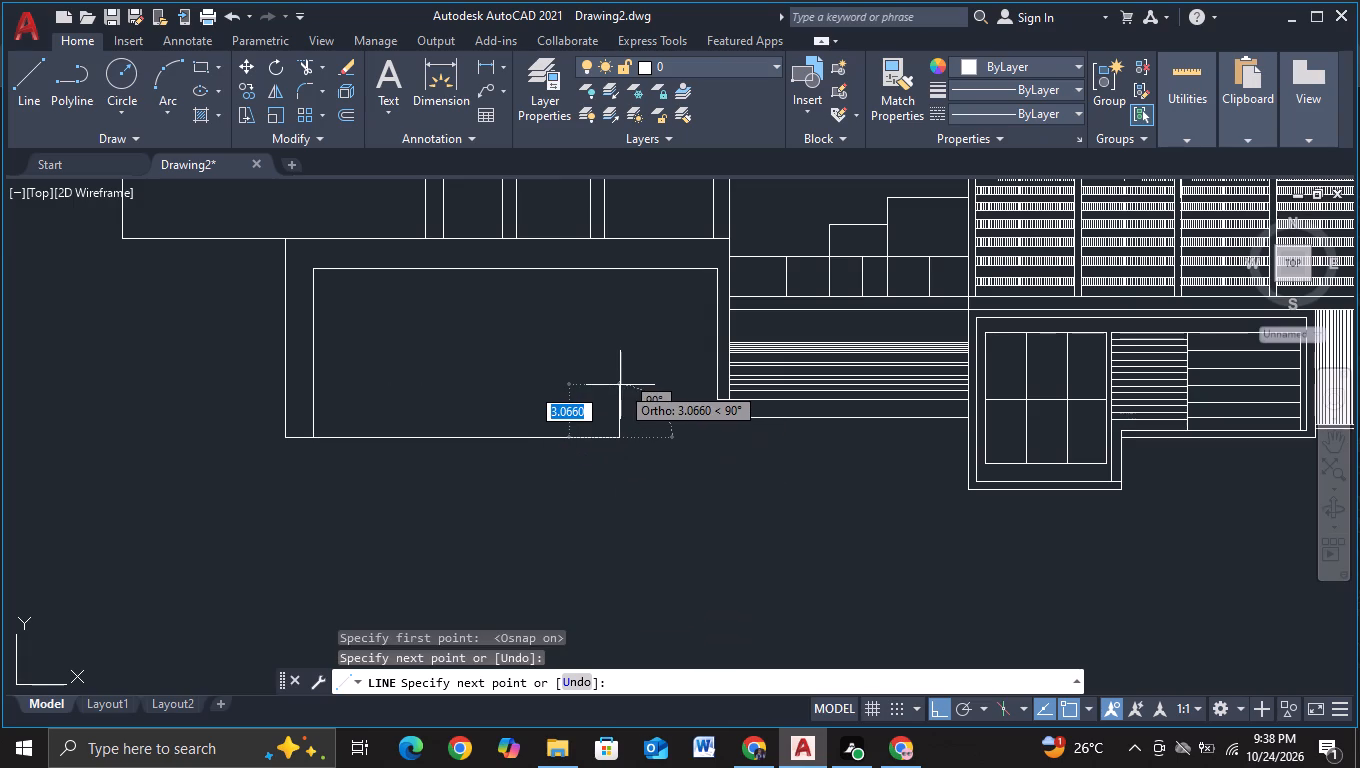
{"action": "left_click", "coordinate": [620, 385]}
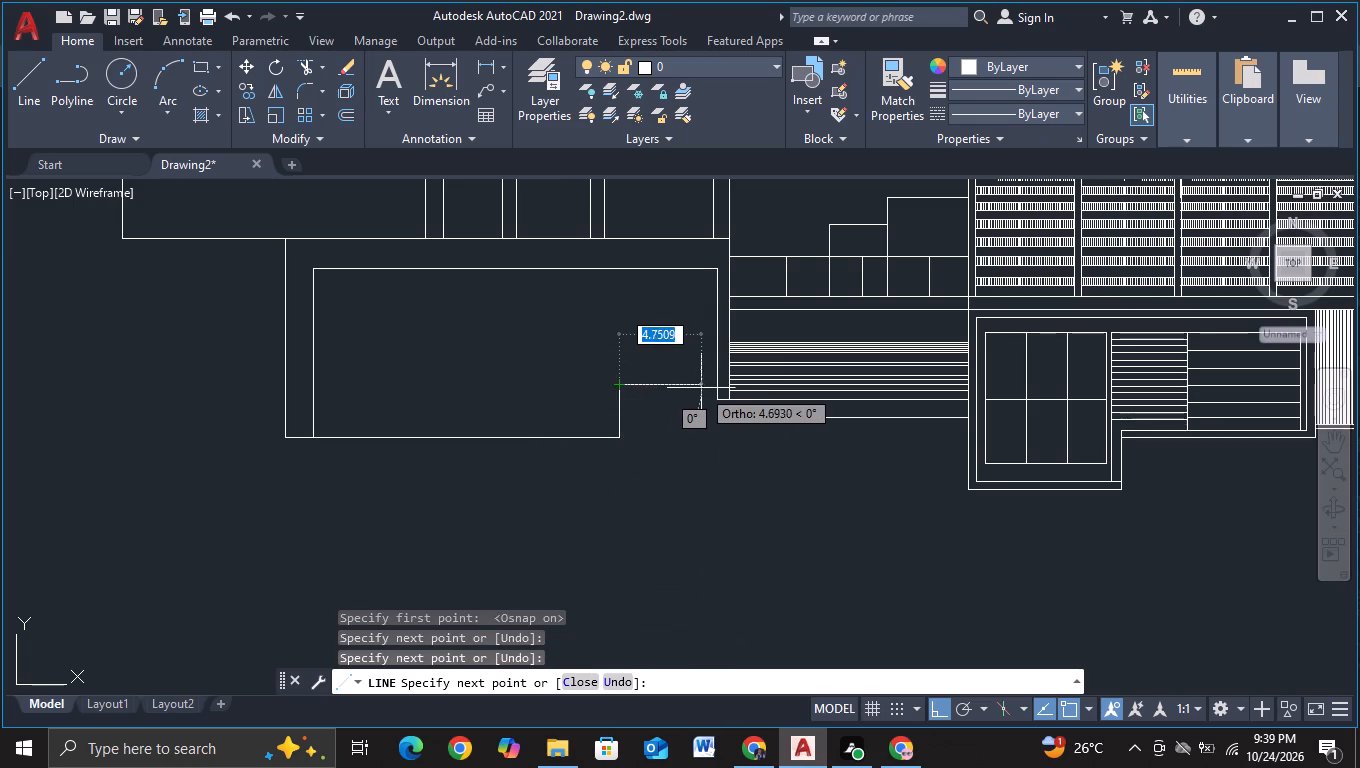
{"action": "scroll", "coordinate": [701, 388], "scroll_direction": "up", "scroll_amount": 3}
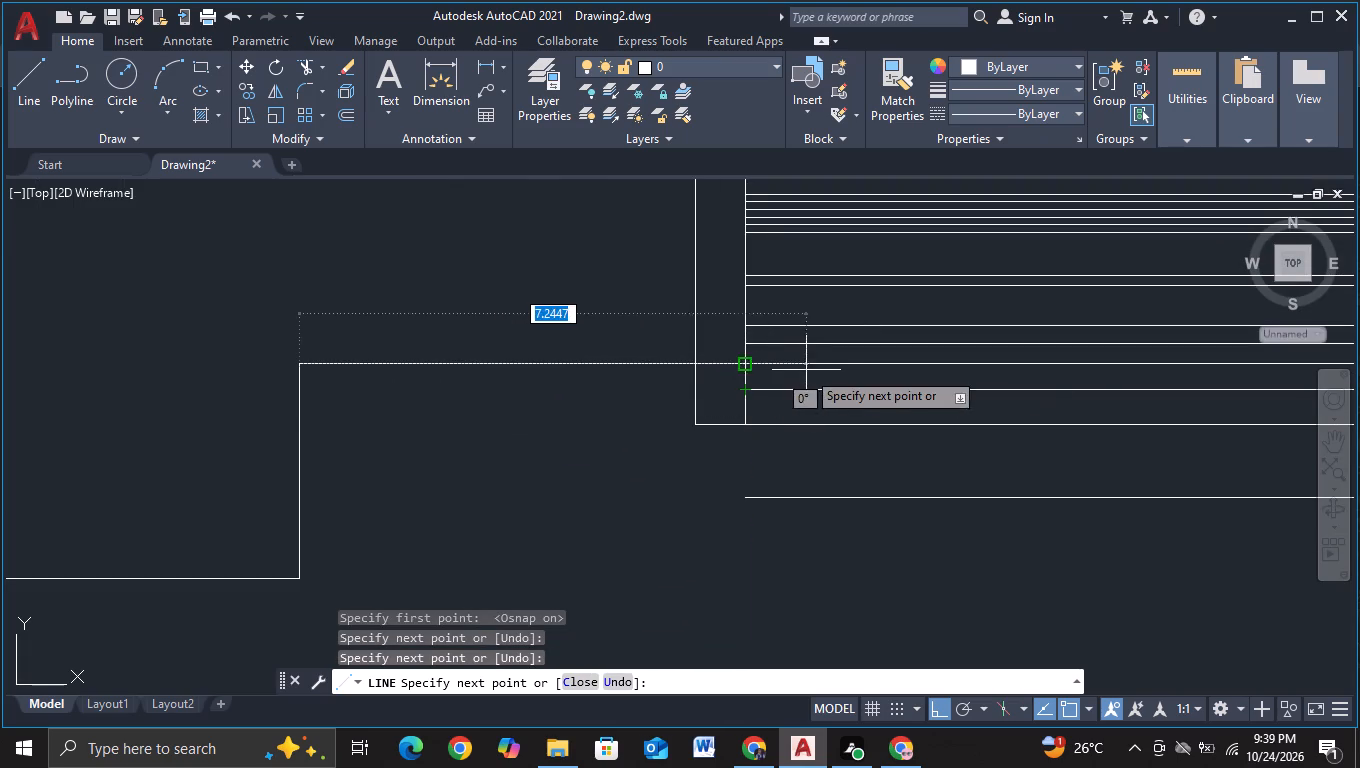
{"action": "left_click", "coordinate": [745, 366]}
{"action": "key", "text": "Escape"}
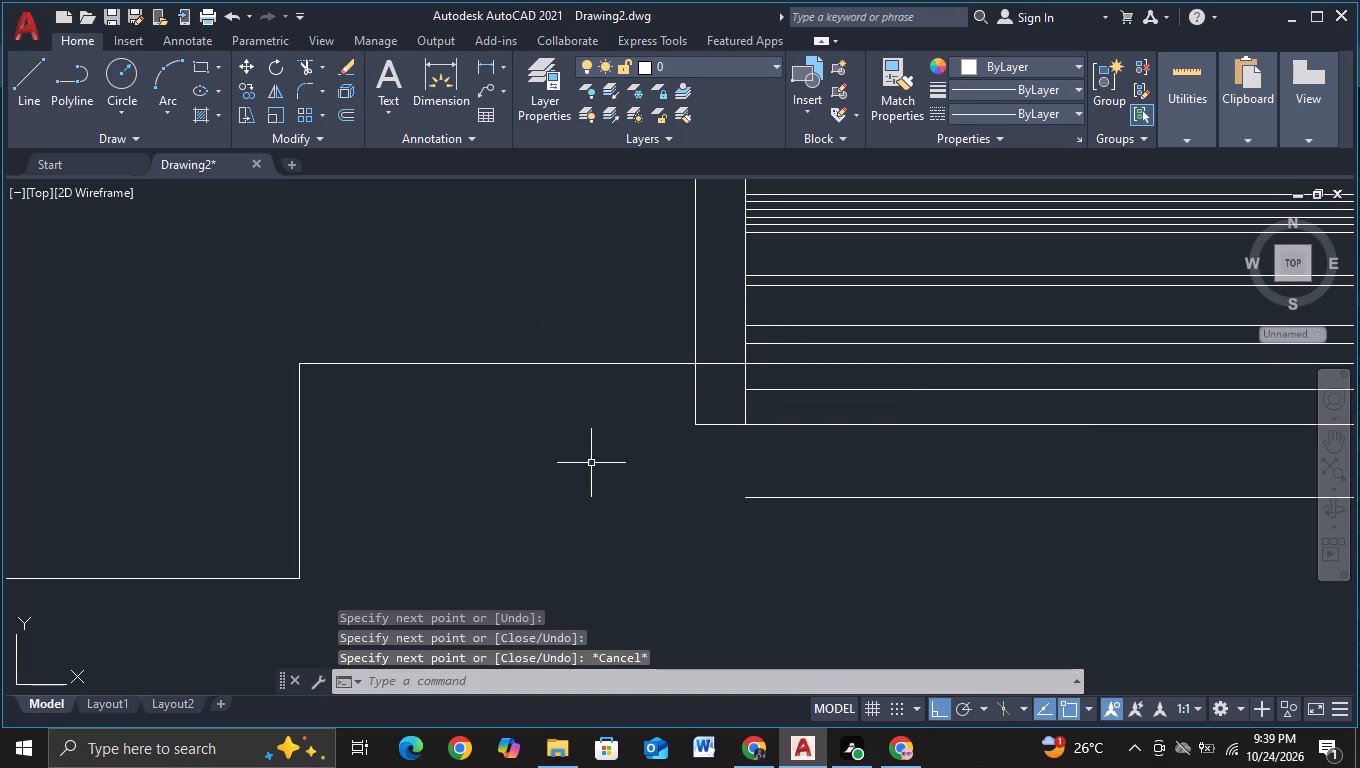
Without object snapping, start a vertical line downward from the striped wall's horizontal line that continues the stepped line's upper level.
{"action": "middle_click_drag", "start_coordinate": [574, 481], "coordinate": [592, 430]}
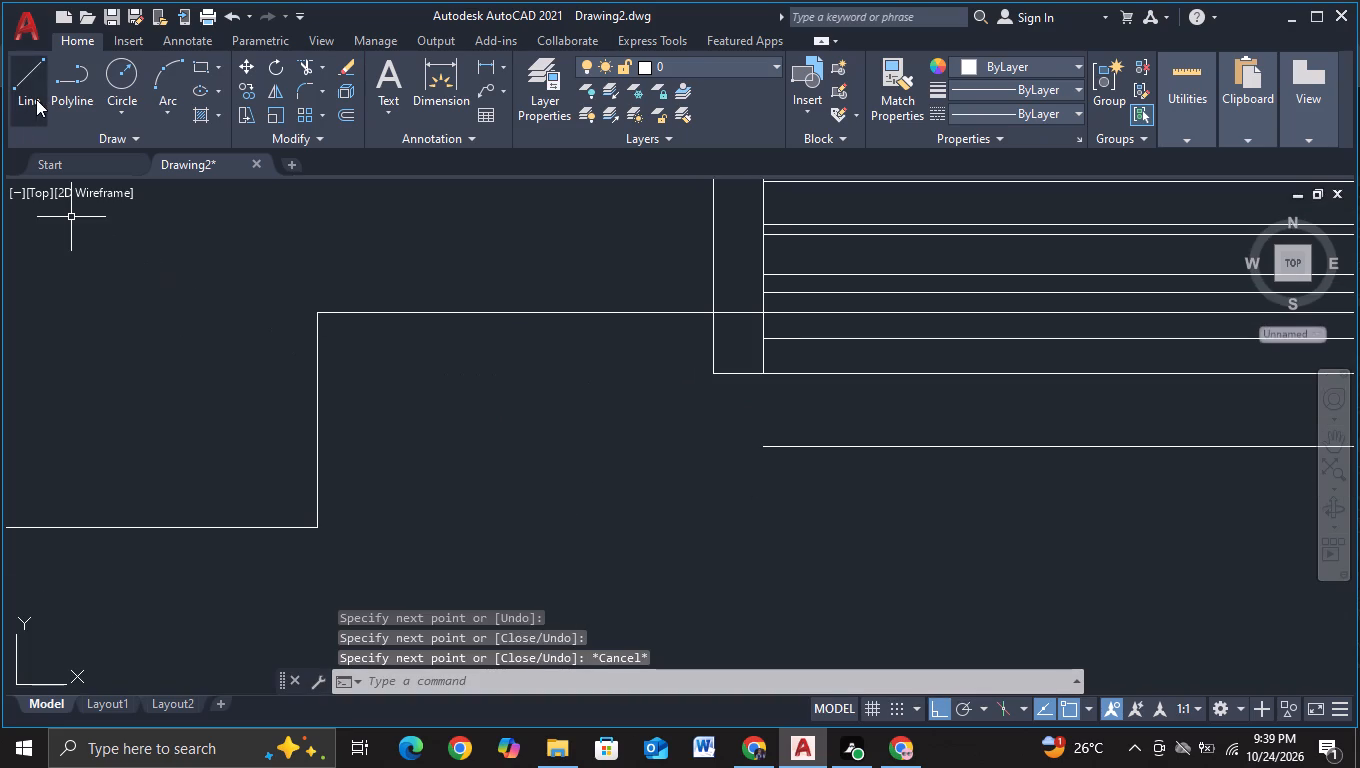
{"action": "left_click", "coordinate": [36, 99]}
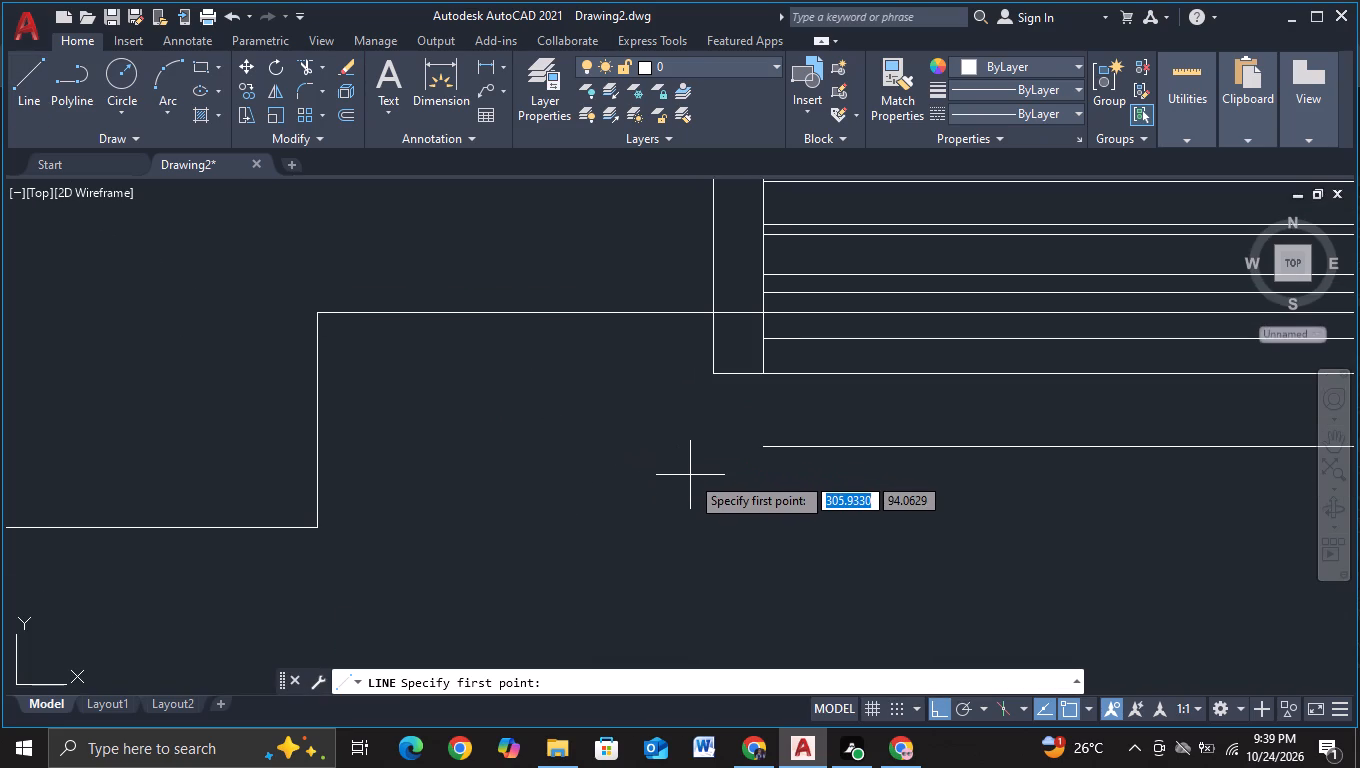
{"action": "middle_click_drag", "start_coordinate": [783, 478], "coordinate": [416, 509]}
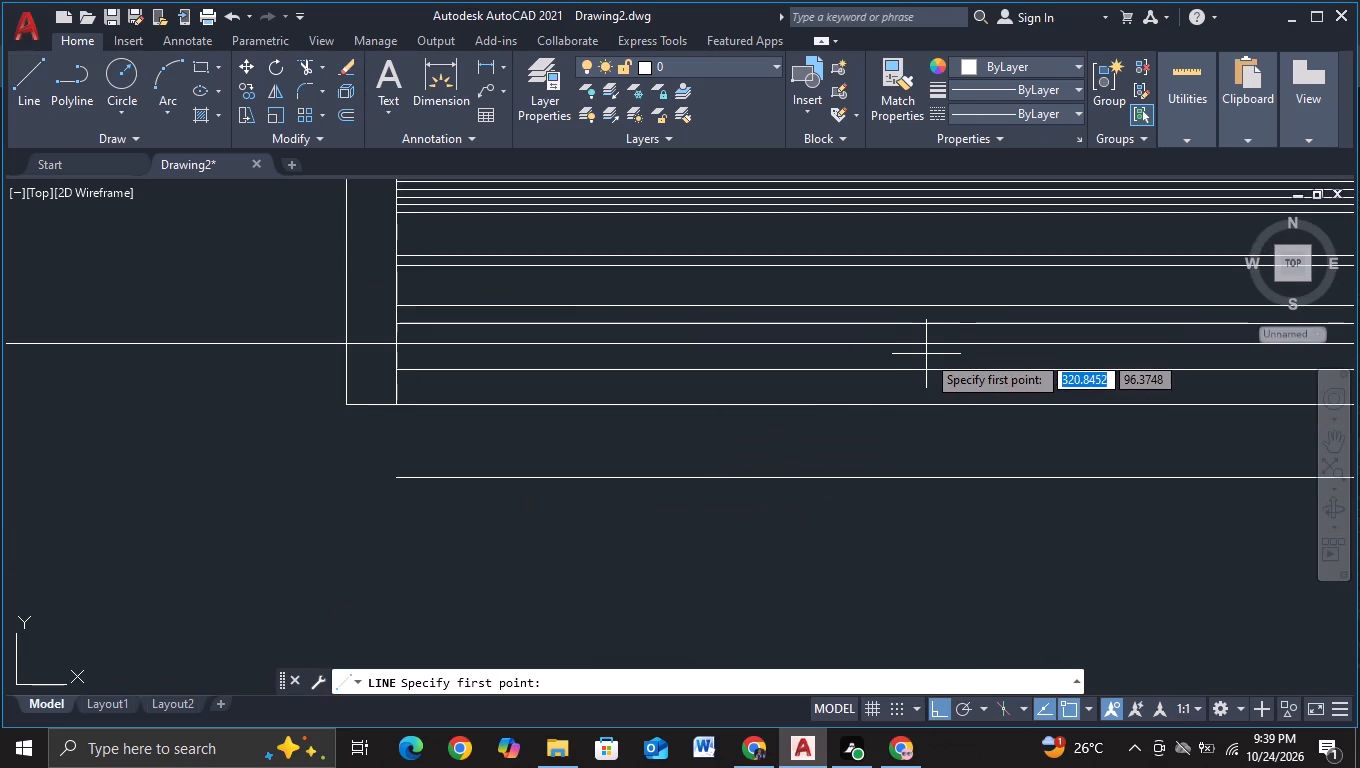
{"action": "scroll", "coordinate": [926, 352], "scroll_direction": "down", "scroll_amount": 2}
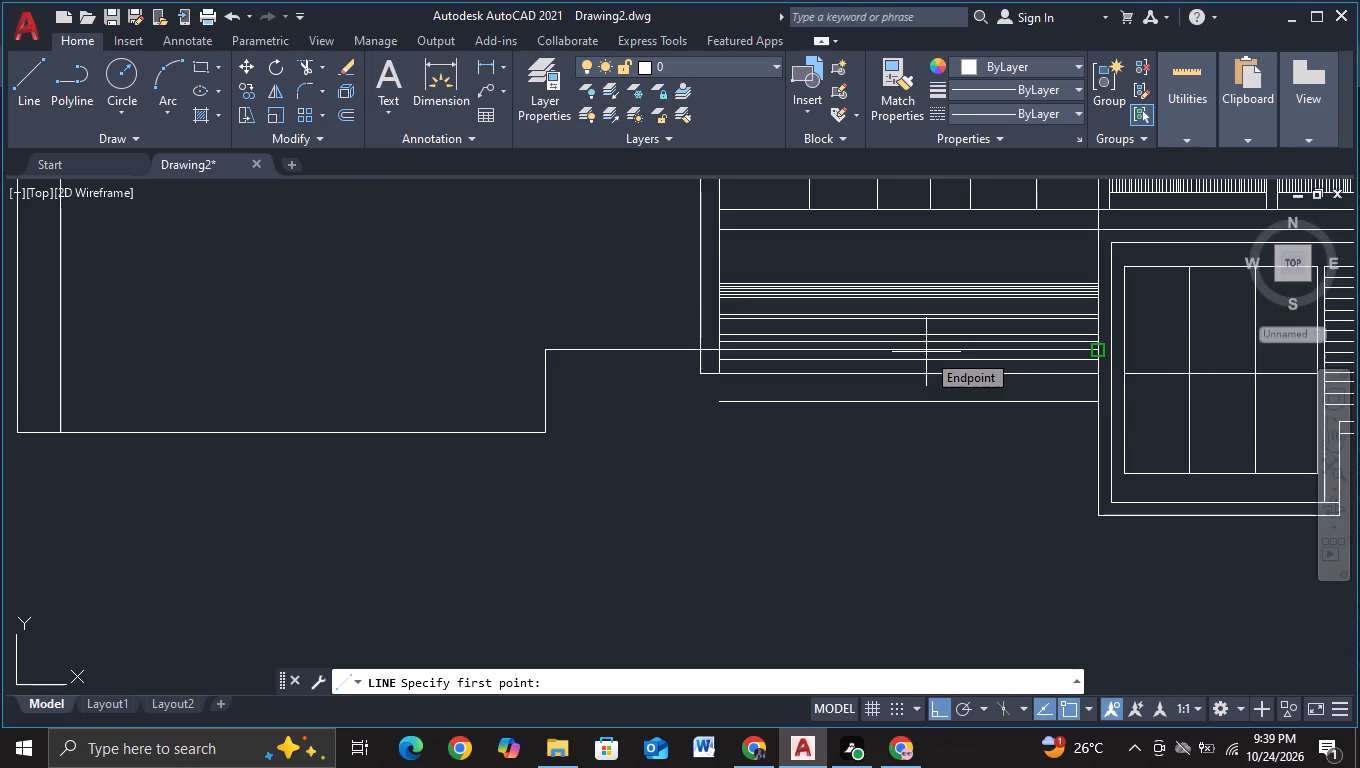
{"action": "scroll", "coordinate": [926, 352], "scroll_direction": "up", "scroll_amount": 2}
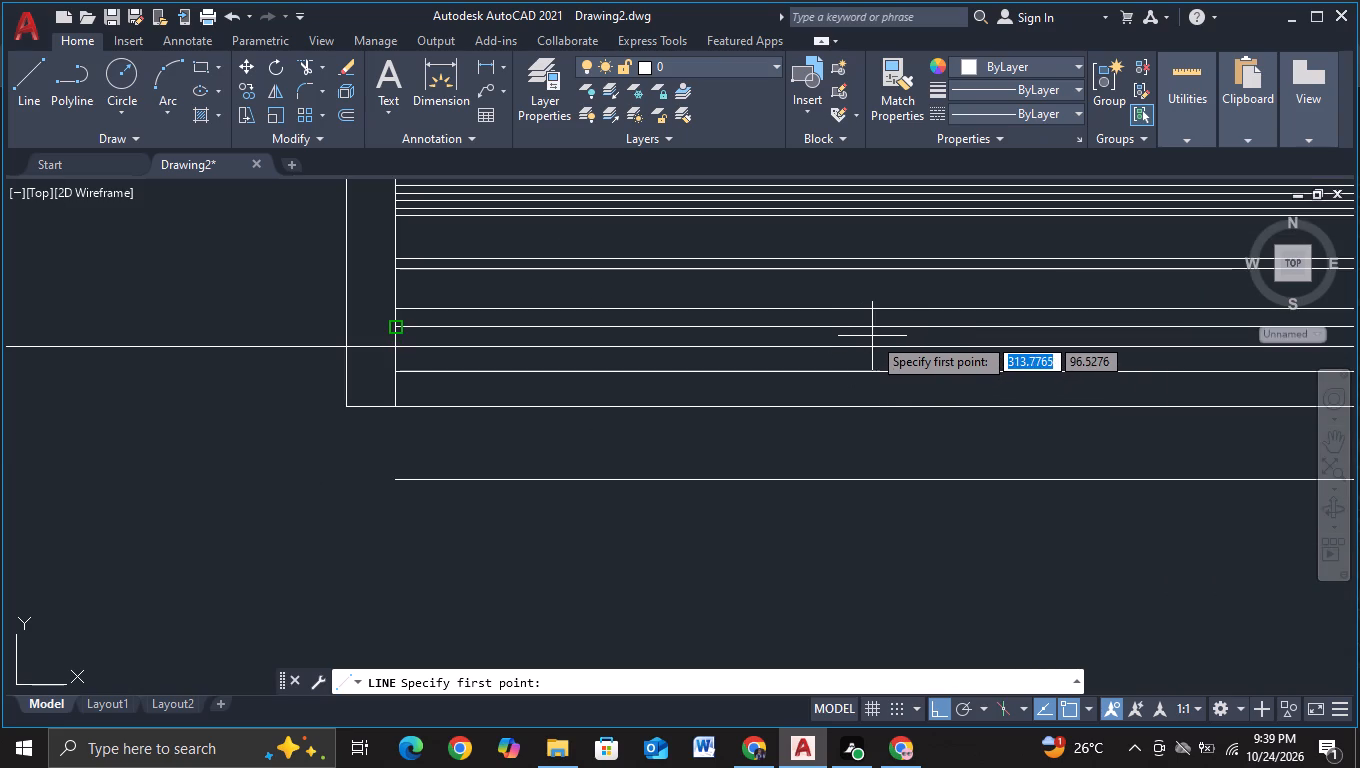
{"action": "key", "text": "F3"}
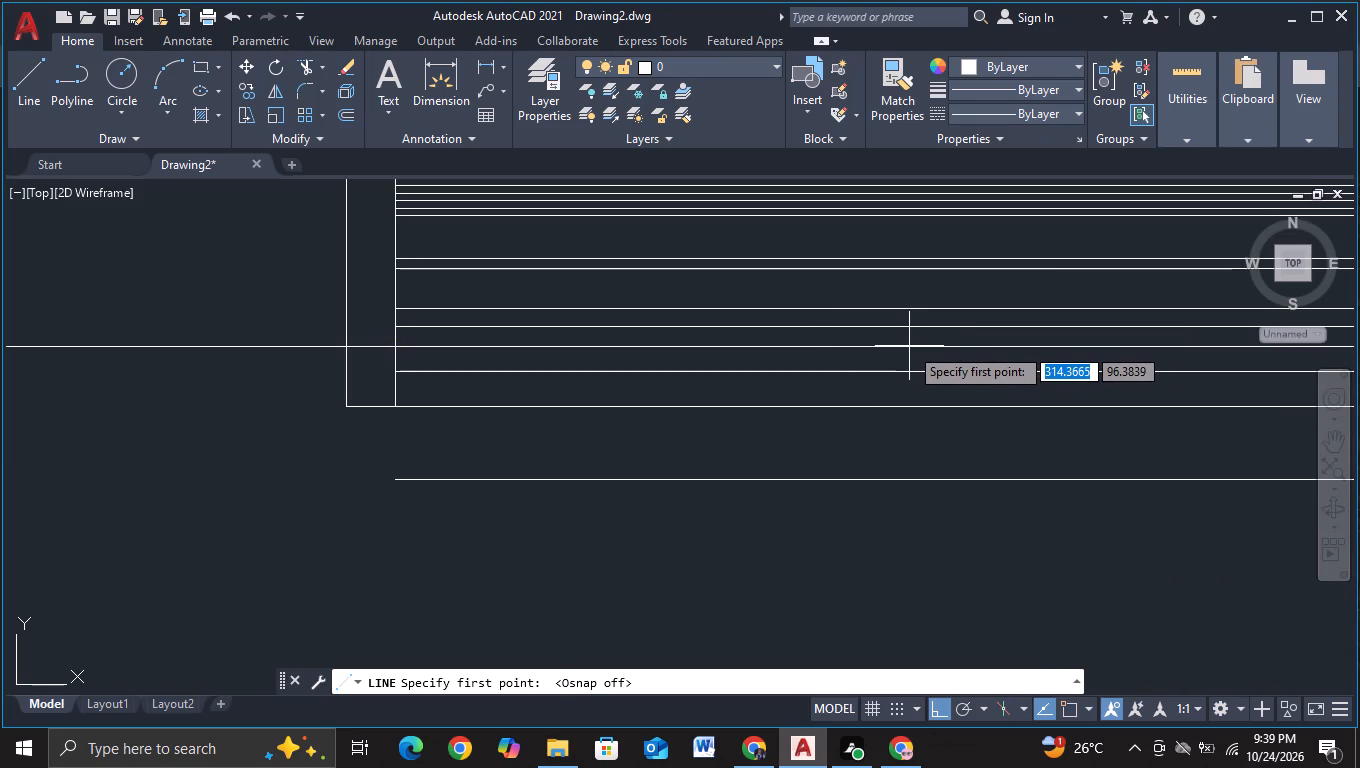
{"action": "left_click", "coordinate": [909, 346]}
{"action": "scroll", "coordinate": [889, 531], "scroll_direction": "down", "scroll_amount": 2}
{"action": "middle_click_drag", "start_coordinate": [887, 545], "coordinate": [893, 524]}
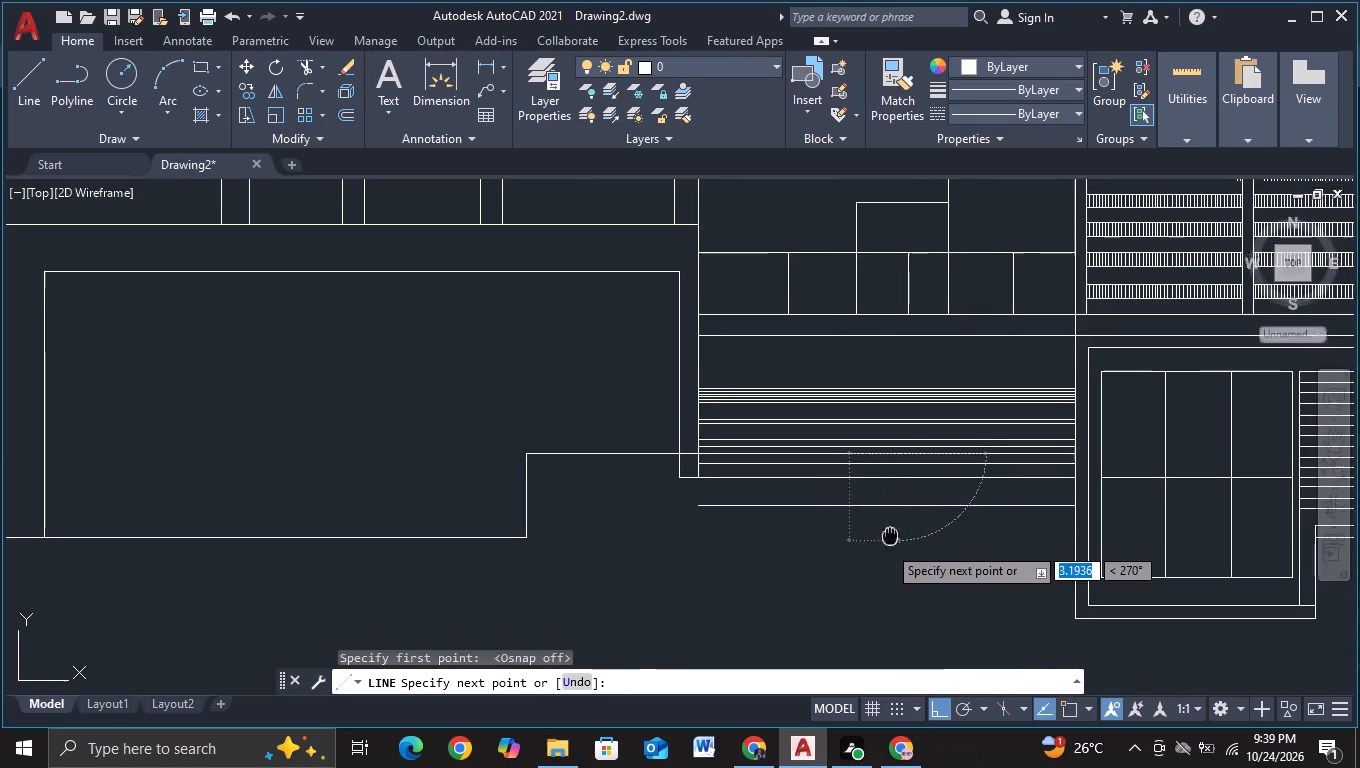
Draw a vertical line from the horizontal step edge down past the lowest siding line, about three-quarters of the way towards the window frame.
{"action": "middle_click_drag", "start_coordinate": [893, 524], "coordinate": [900, 489]}
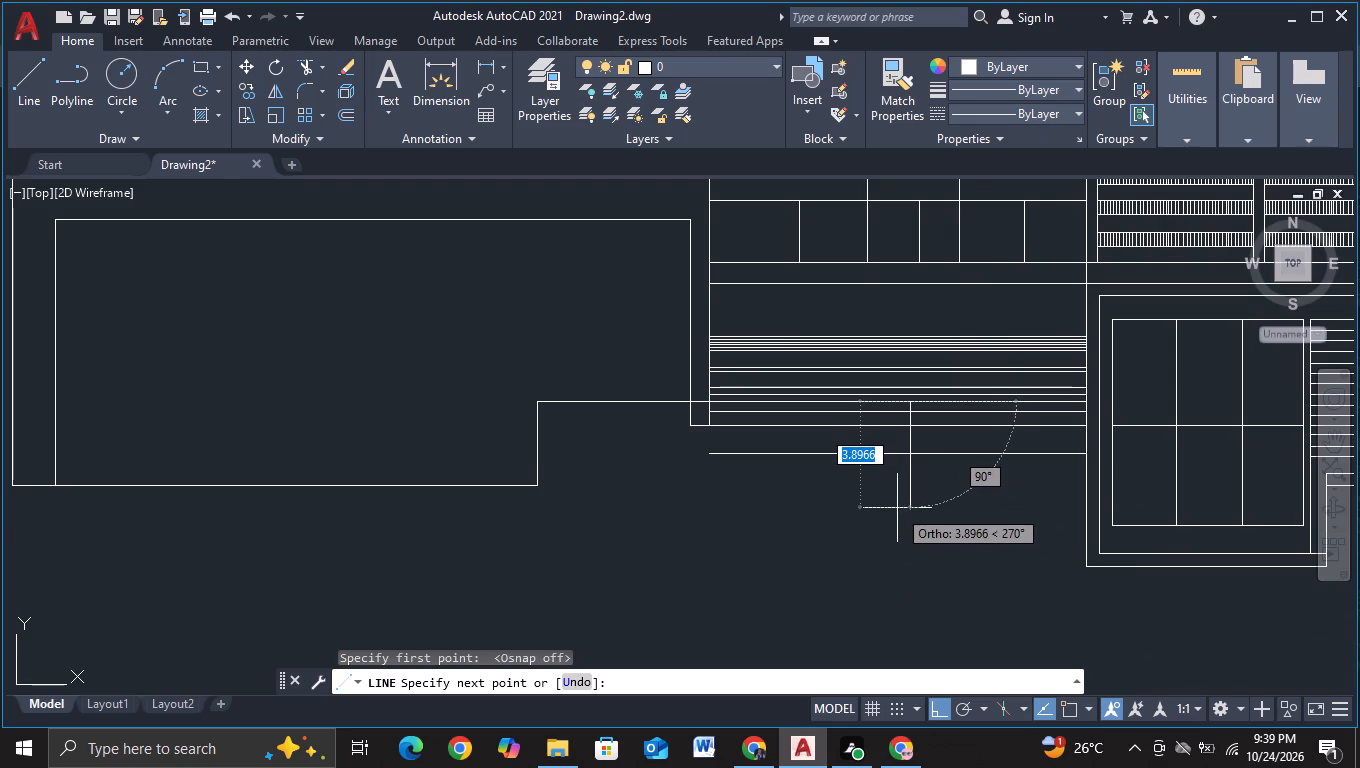
{"action": "key", "text": "Escape"}
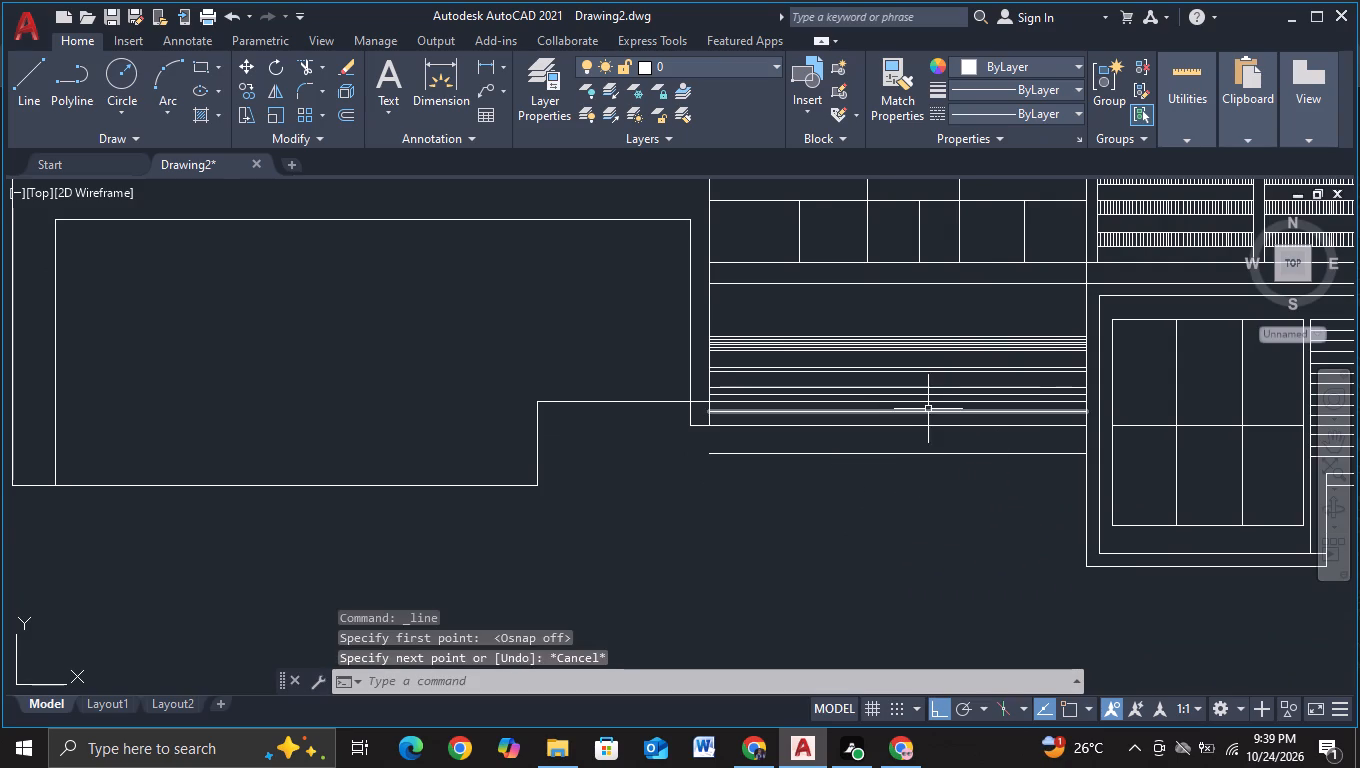
{"action": "scroll", "coordinate": [928, 409], "scroll_direction": "up", "scroll_amount": 3}
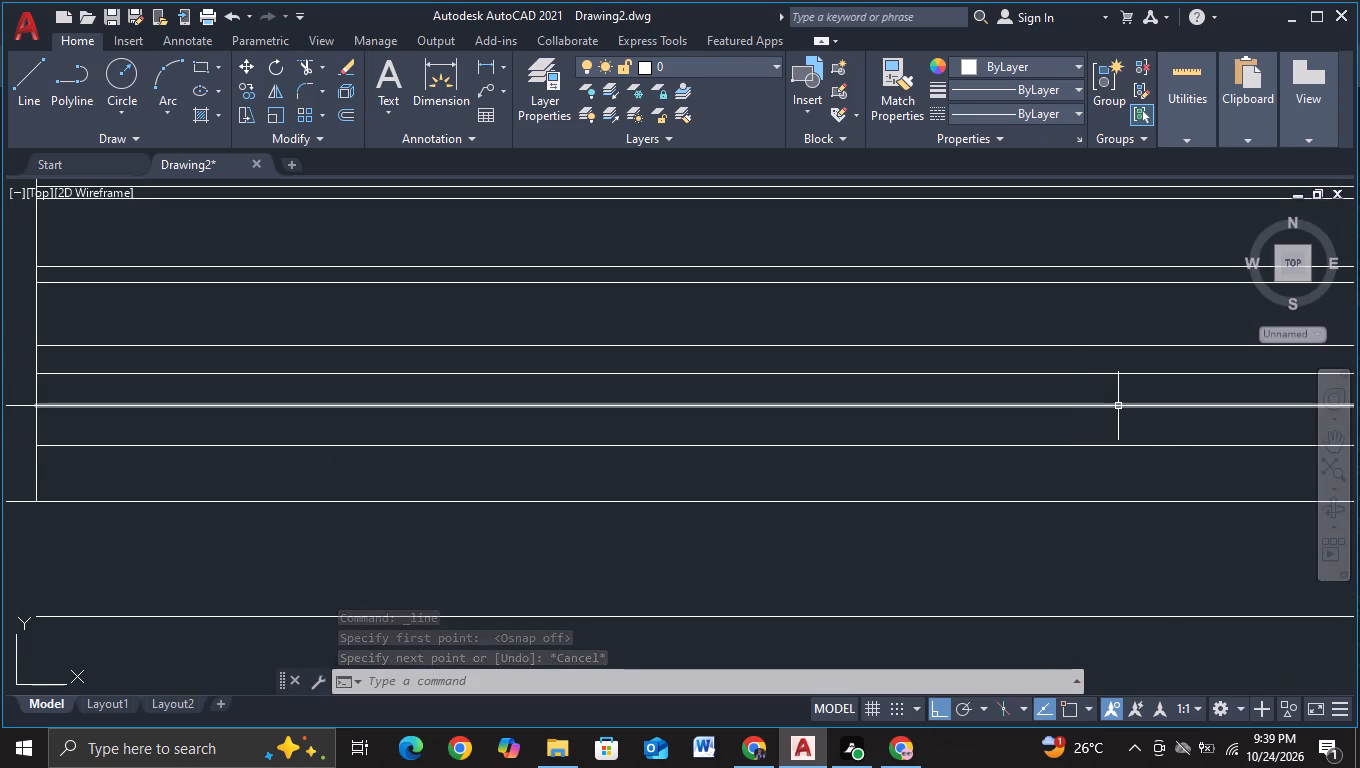
{"action": "left_click", "coordinate": [44, 100]}
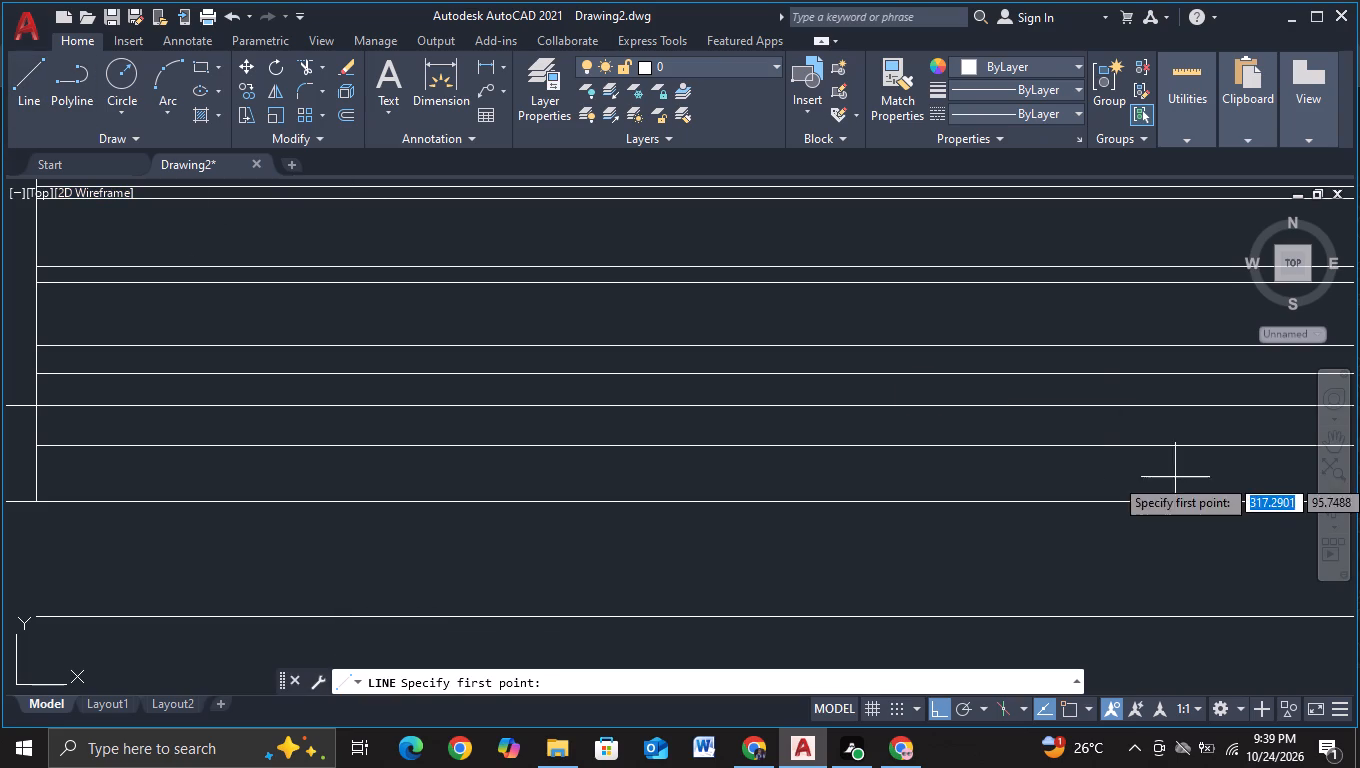
{"action": "scroll", "coordinate": [1151, 406], "scroll_direction": "down", "scroll_amount": 2}
{"action": "middle_click_drag", "start_coordinate": [1151, 406], "coordinate": [728, 385]}
{"action": "left_click", "coordinate": [735, 385]}
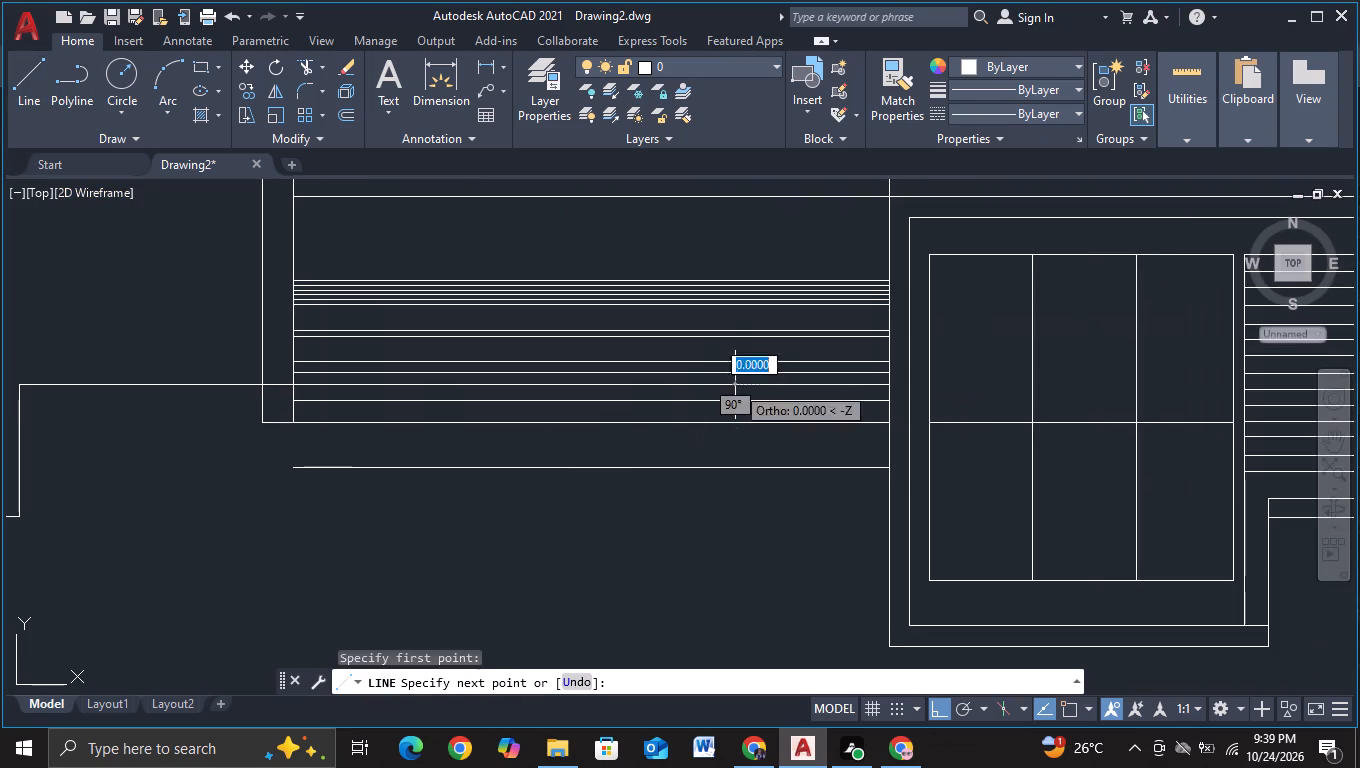
{"action": "left_click", "coordinate": [701, 539]}
{"action": "key", "text": "Escape"}
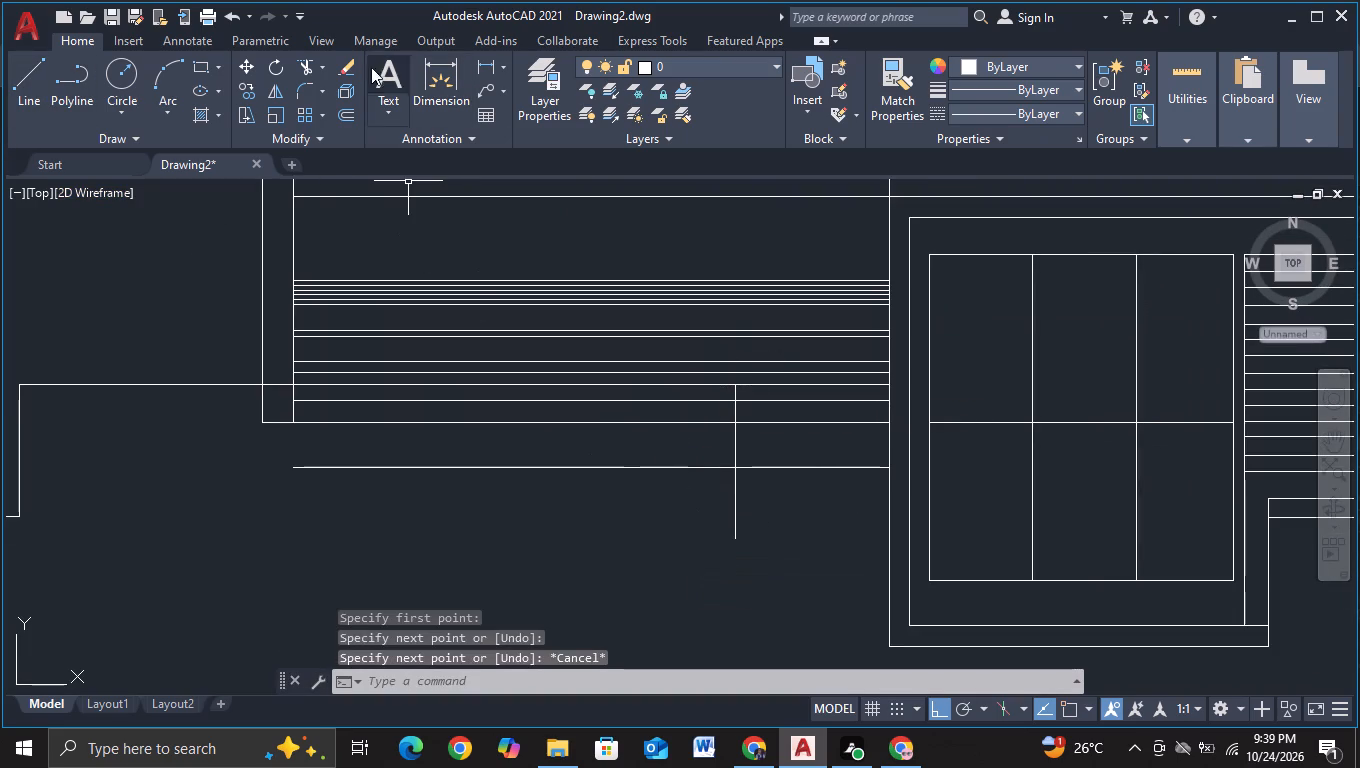
Trim the three horizontal siding lines below the step edge on the side of the new vertical line away from the window frame.
{"action": "left_click", "coordinate": [309, 64]}
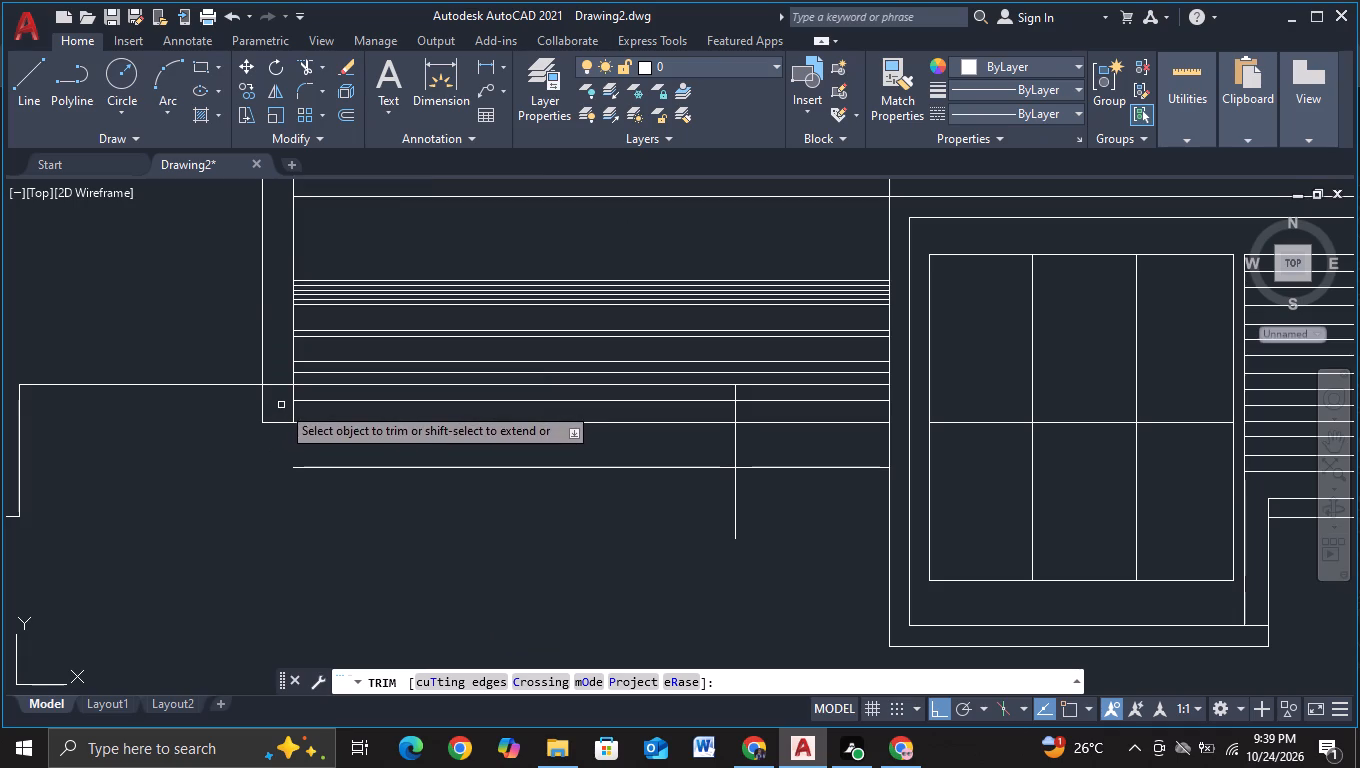
{"action": "left_click", "coordinate": [350, 394]}
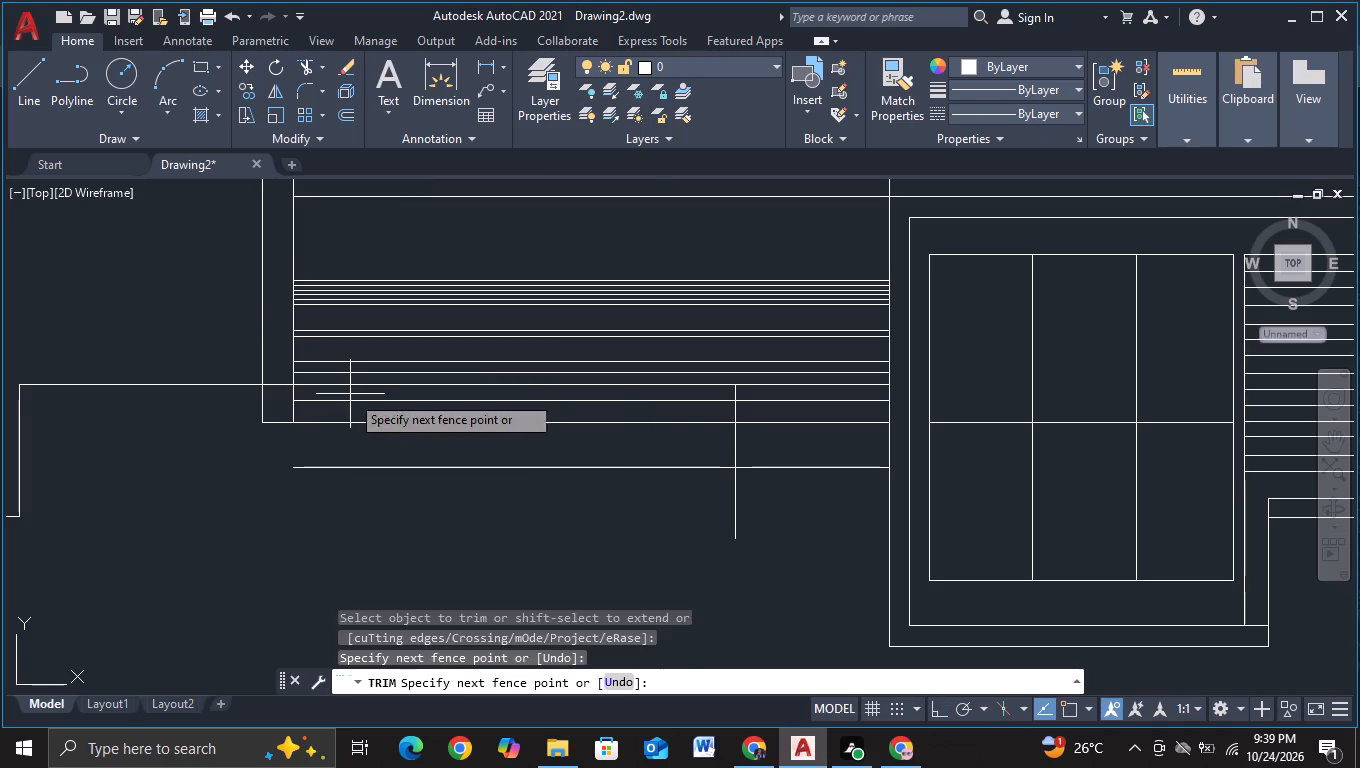
{"action": "left_click", "coordinate": [321, 501]}
{"action": "key", "text": "Escape"}
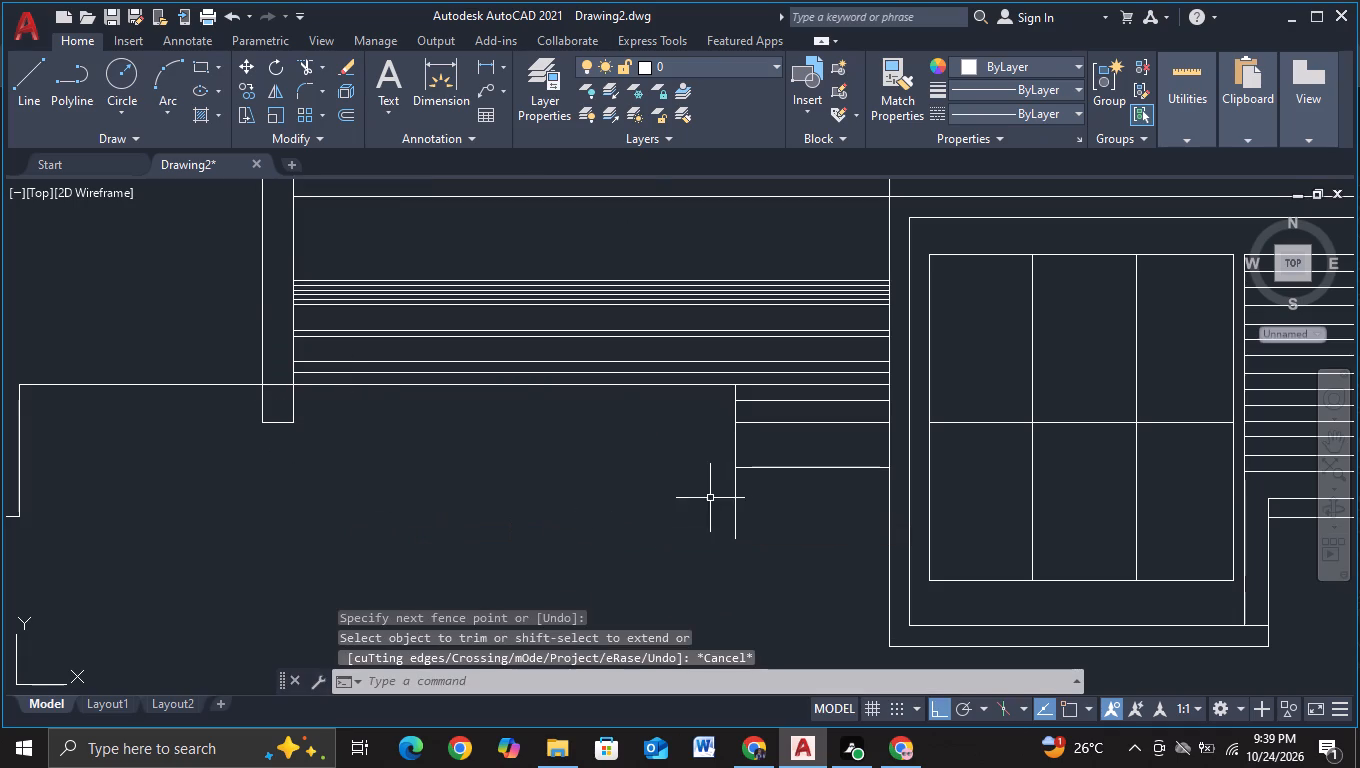
Trim away the part of the narrow vertical strip that hangs below the step edge, including its short bottom line.
{"action": "left_click", "coordinate": [309, 65]}
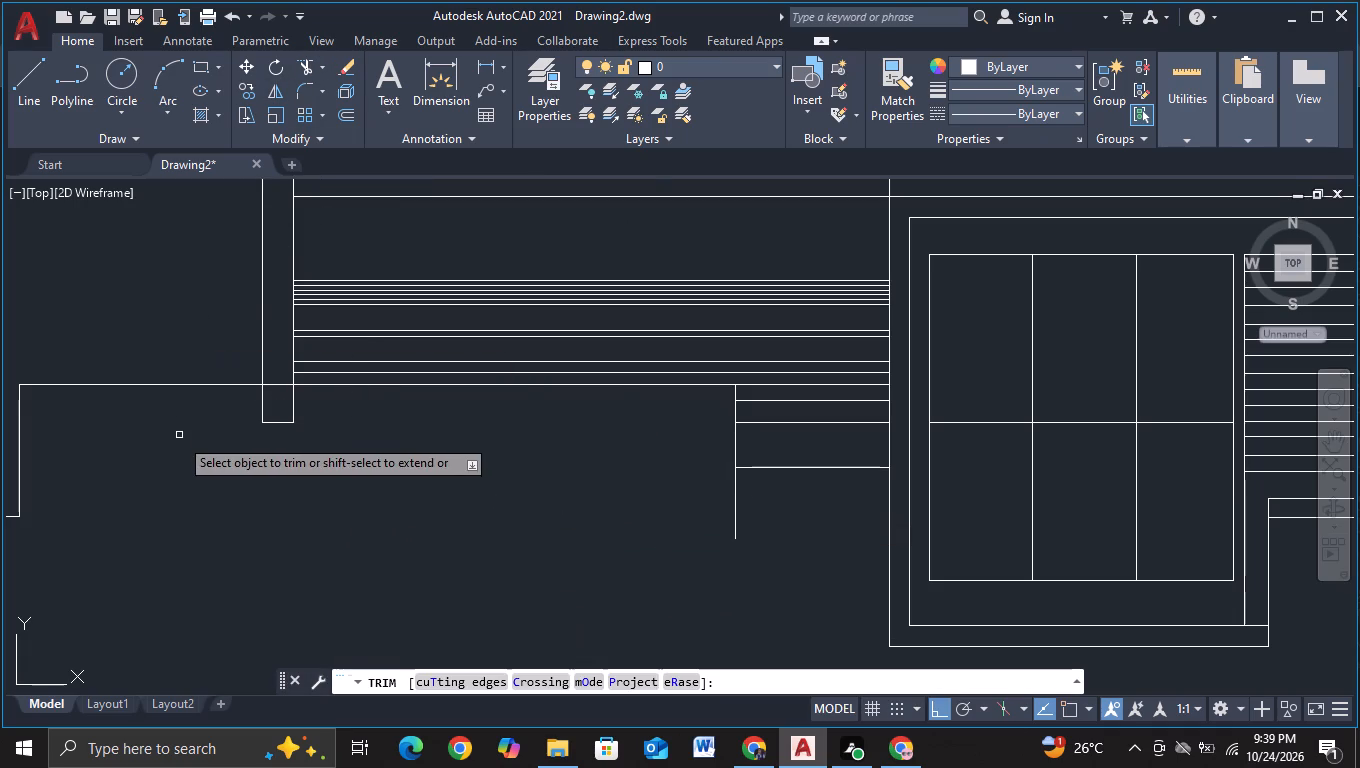
{"action": "left_click", "coordinate": [230, 400]}
{"action": "left_click", "coordinate": [305, 406]}
{"action": "left_click", "coordinate": [290, 410]}
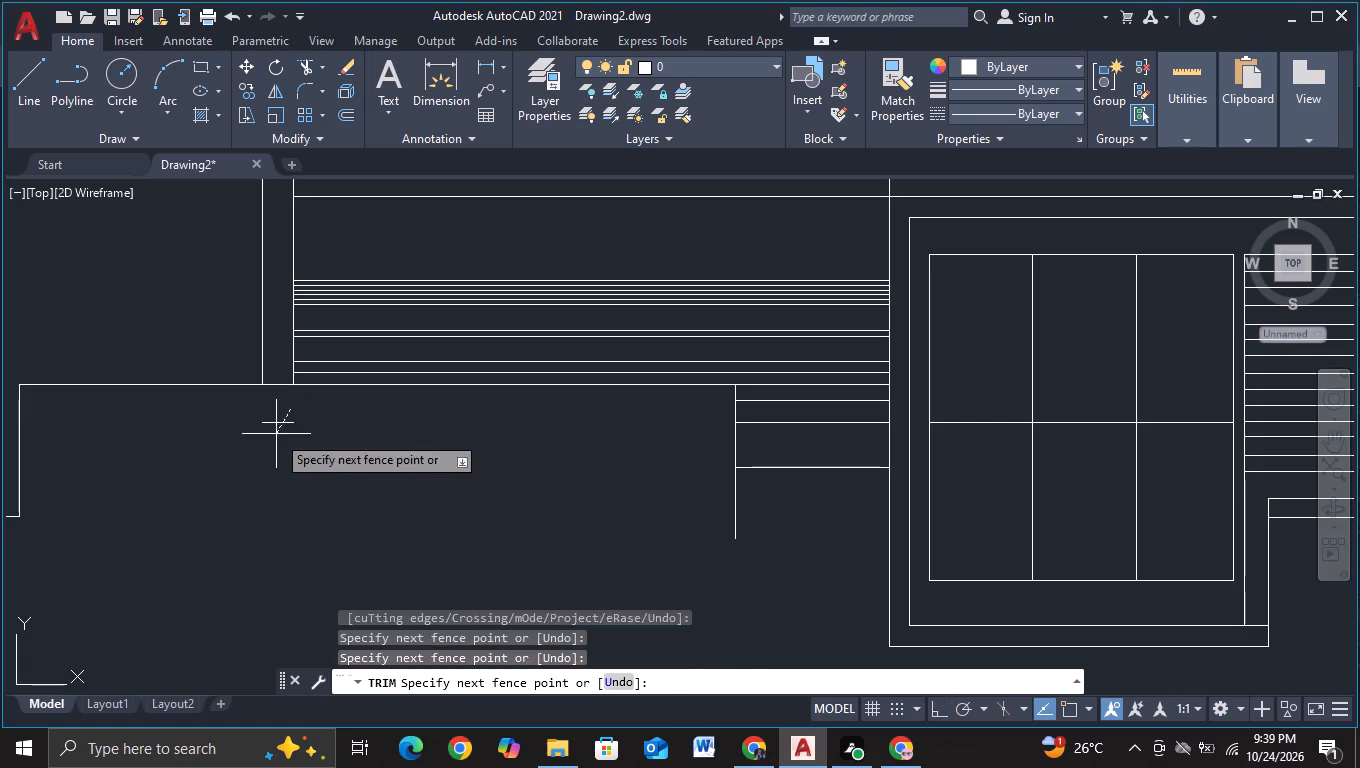
{"action": "left_click", "coordinate": [276, 434]}
{"action": "scroll", "coordinate": [309, 450], "scroll_direction": "down", "scroll_amount": 2}
{"action": "middle_click_drag", "start_coordinate": [320, 472], "coordinate": [702, 425]}
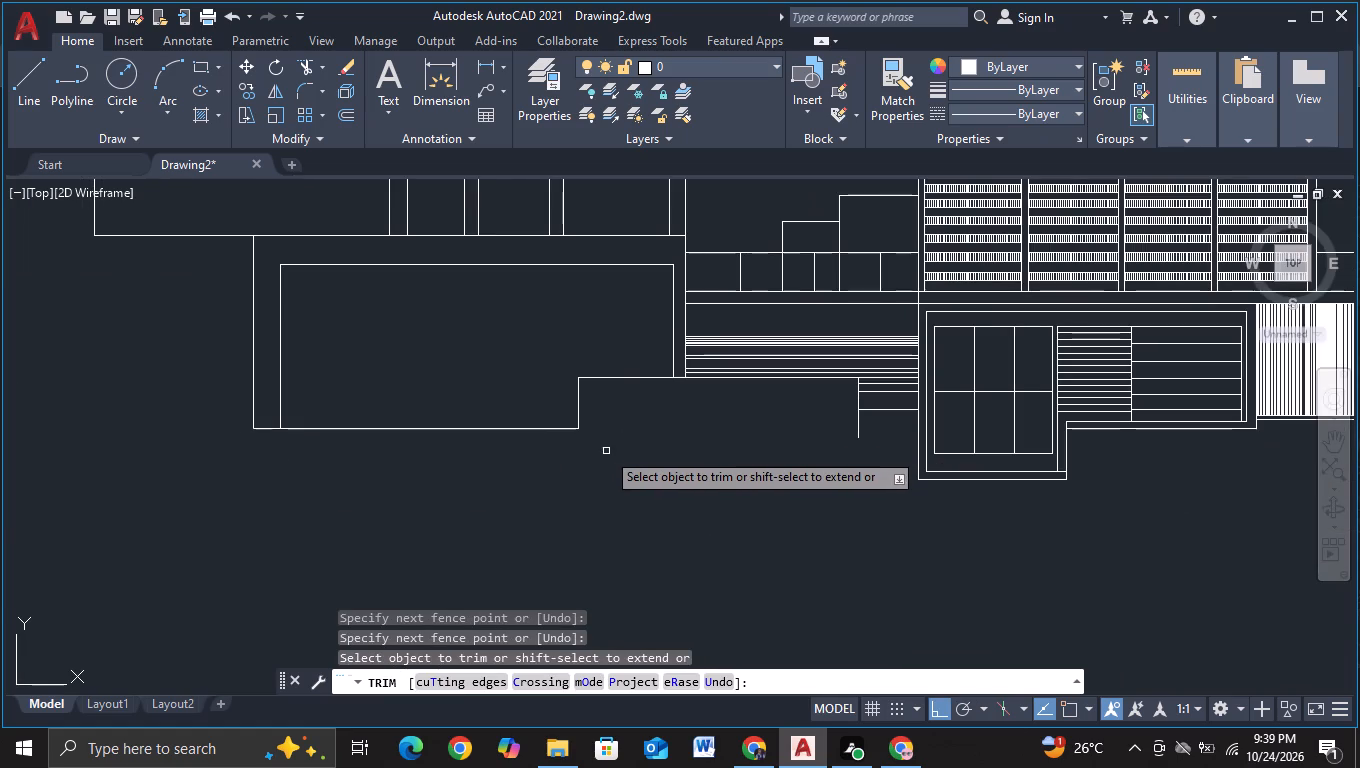
{"action": "key", "text": "Escape"}
Copy the large wall panel's inner left vertical line horizontally six times across the panel, spaced about 3.7 units apart.
{"action": "middle_click_drag", "start_coordinate": [603, 483], "coordinate": [776, 459]}
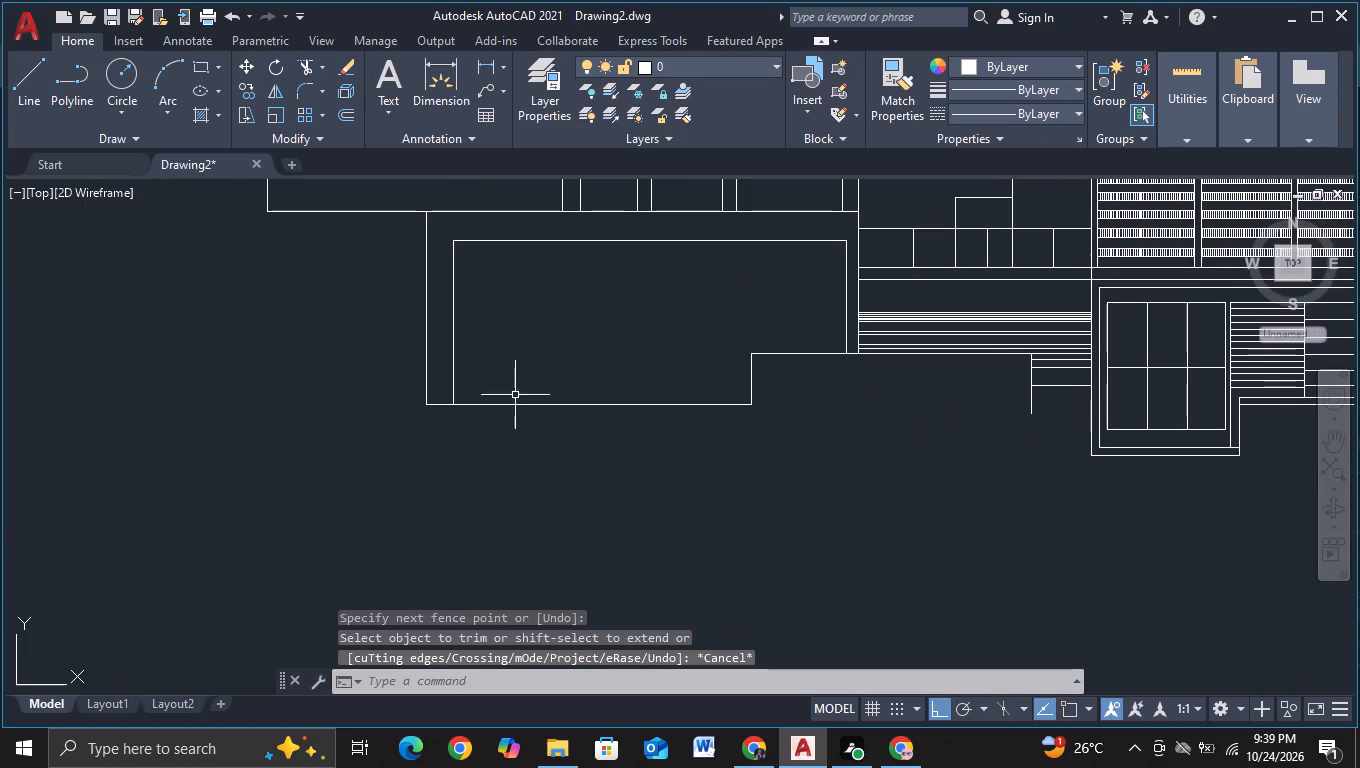
{"action": "left_click", "coordinate": [16, 106]}
{"action": "key", "text": "Escape"}
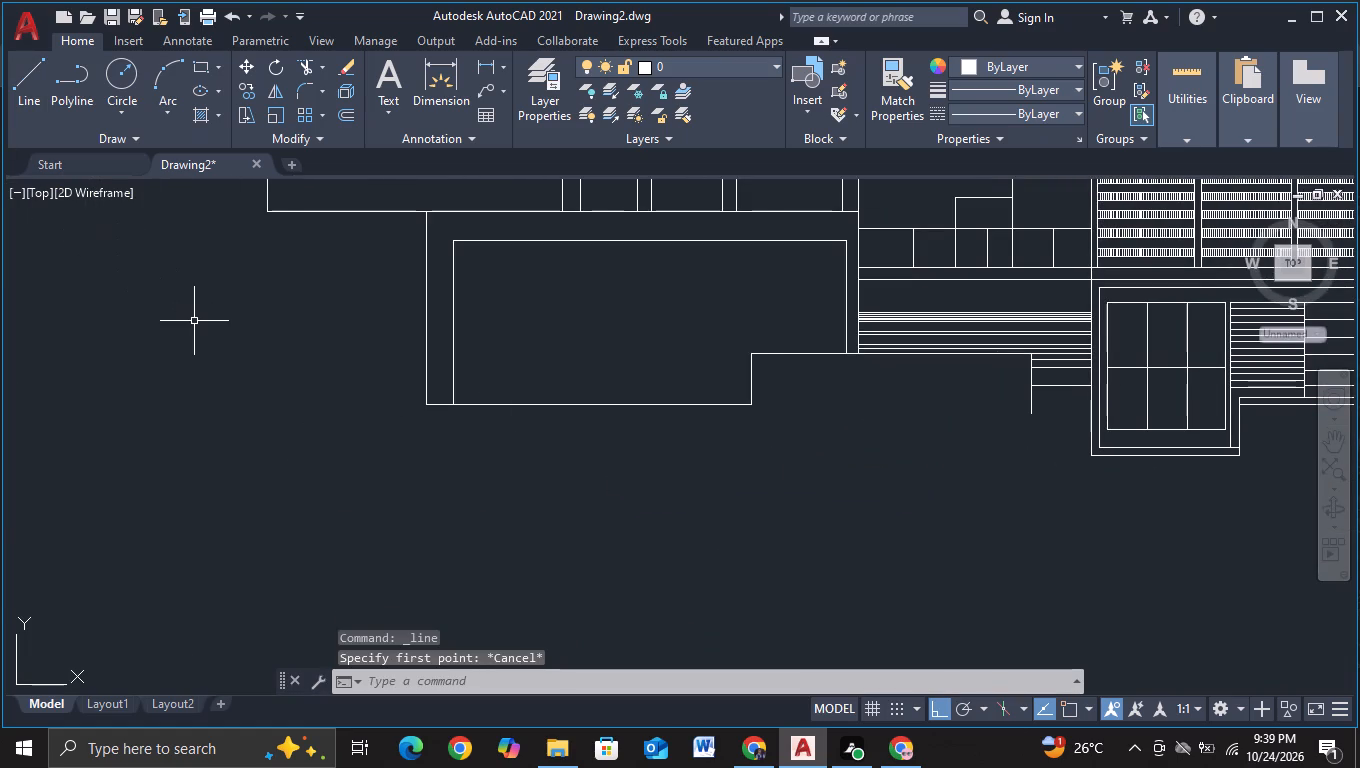
{"action": "left_click", "coordinate": [452, 328]}
{"action": "key", "text": "c"}
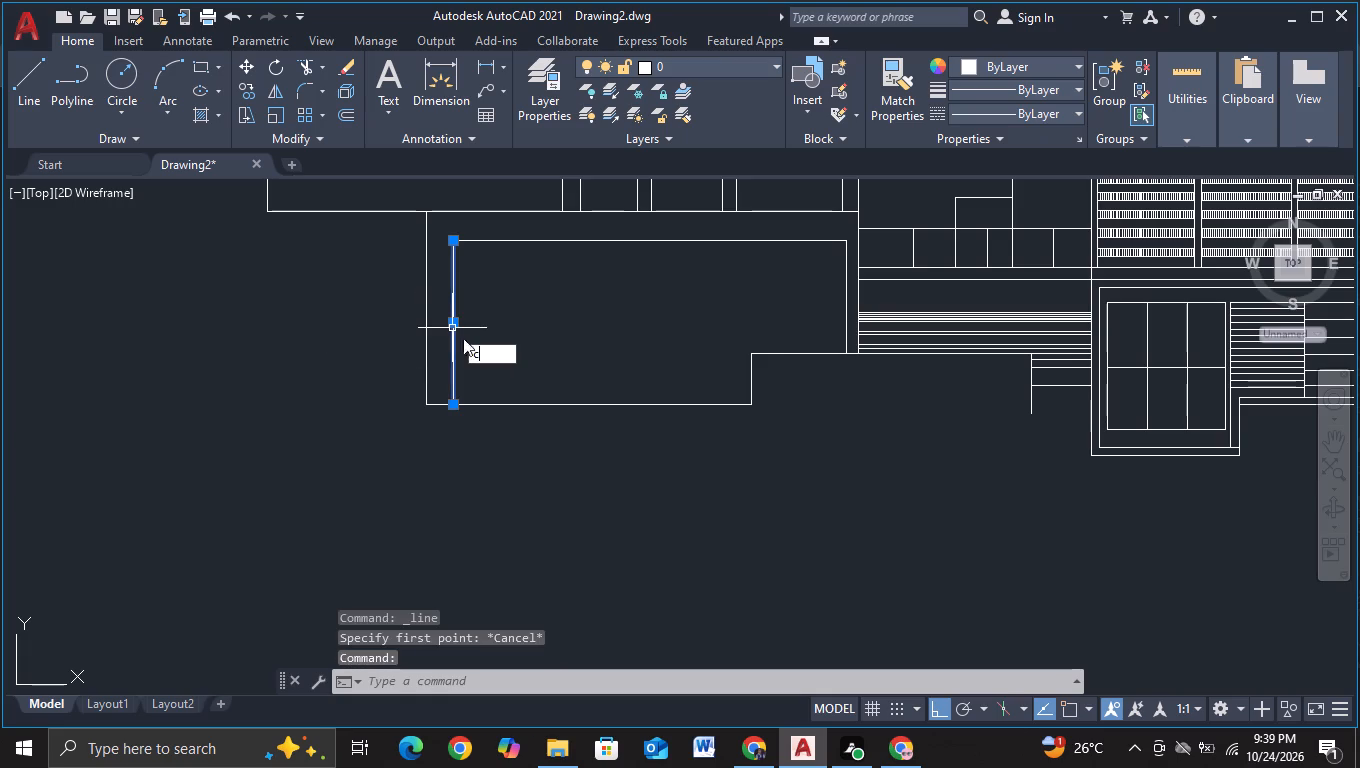
{"action": "left_click", "coordinate": [505, 394]}
{"action": "left_click", "coordinate": [563, 344]}
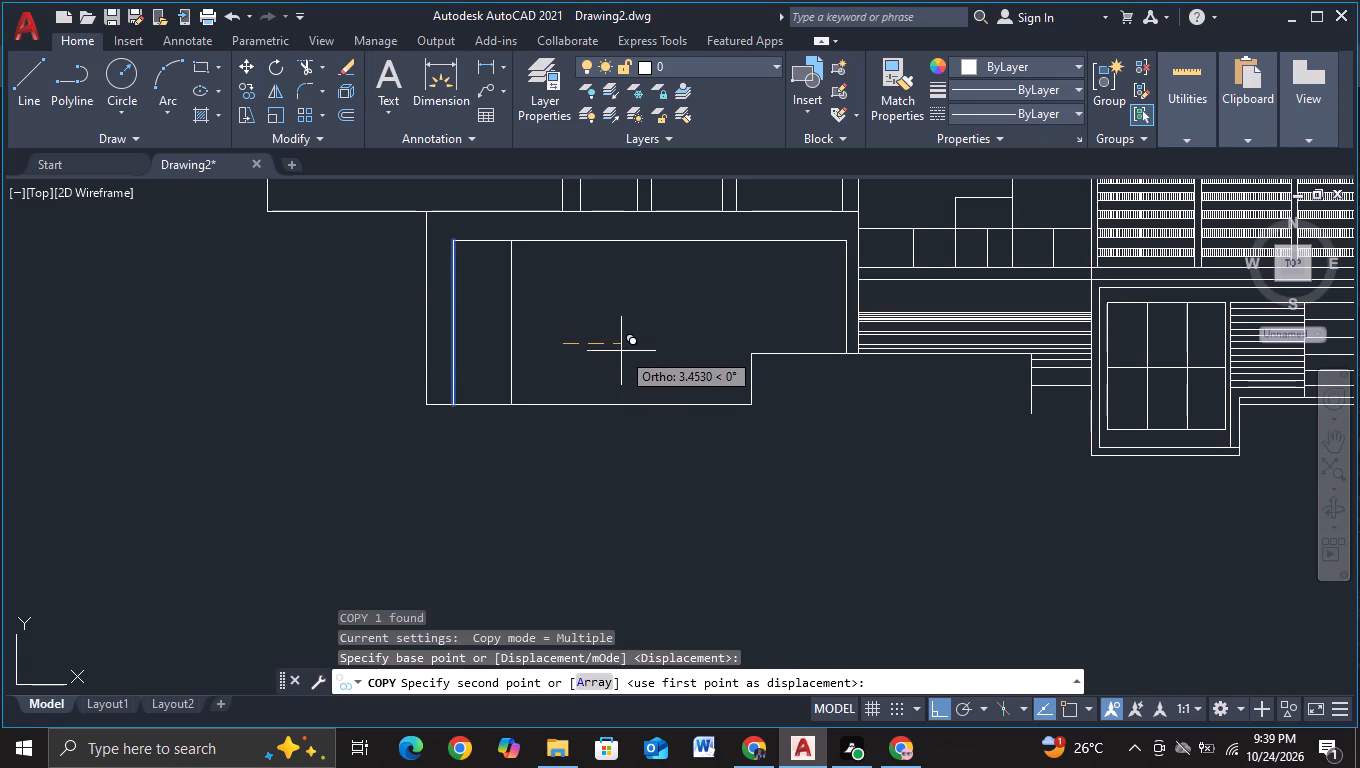
{"action": "left_click", "coordinate": [627, 357]}
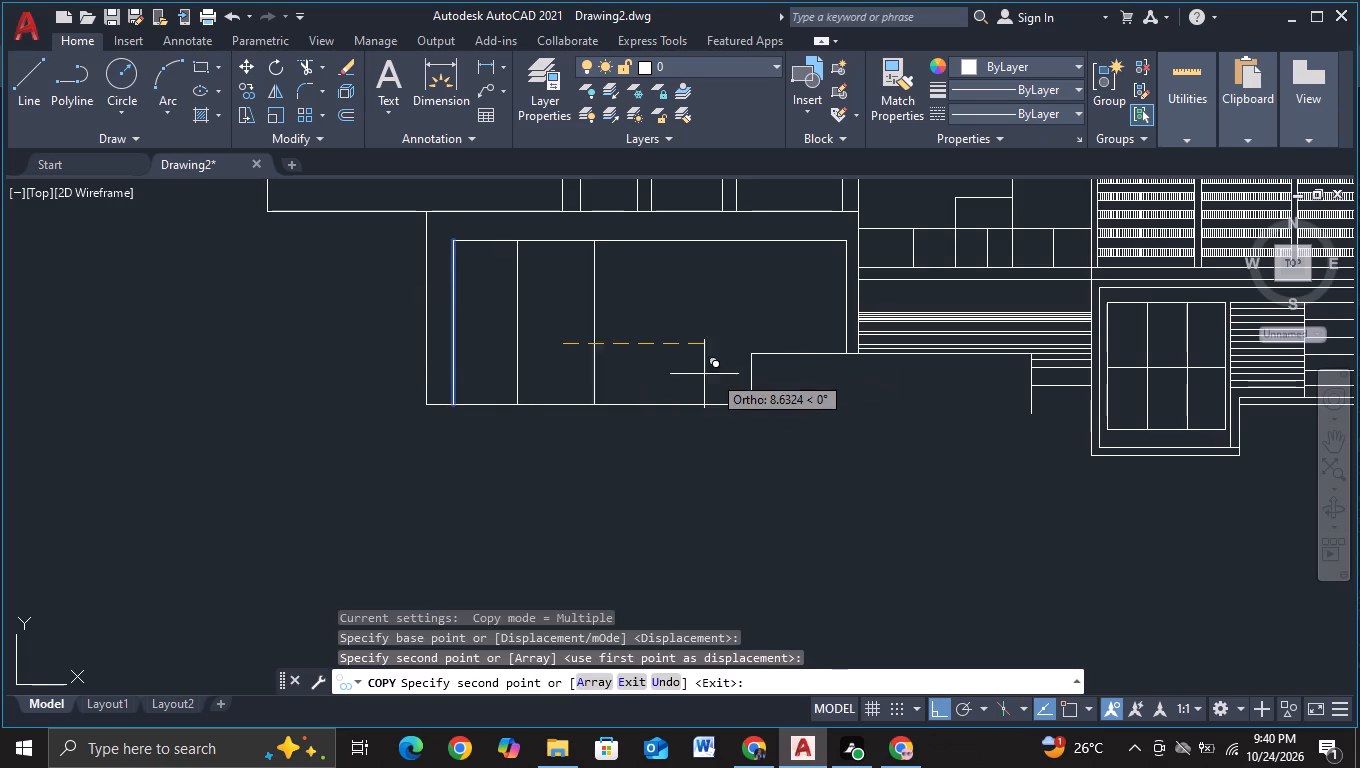
{"action": "left_click", "coordinate": [690, 374]}
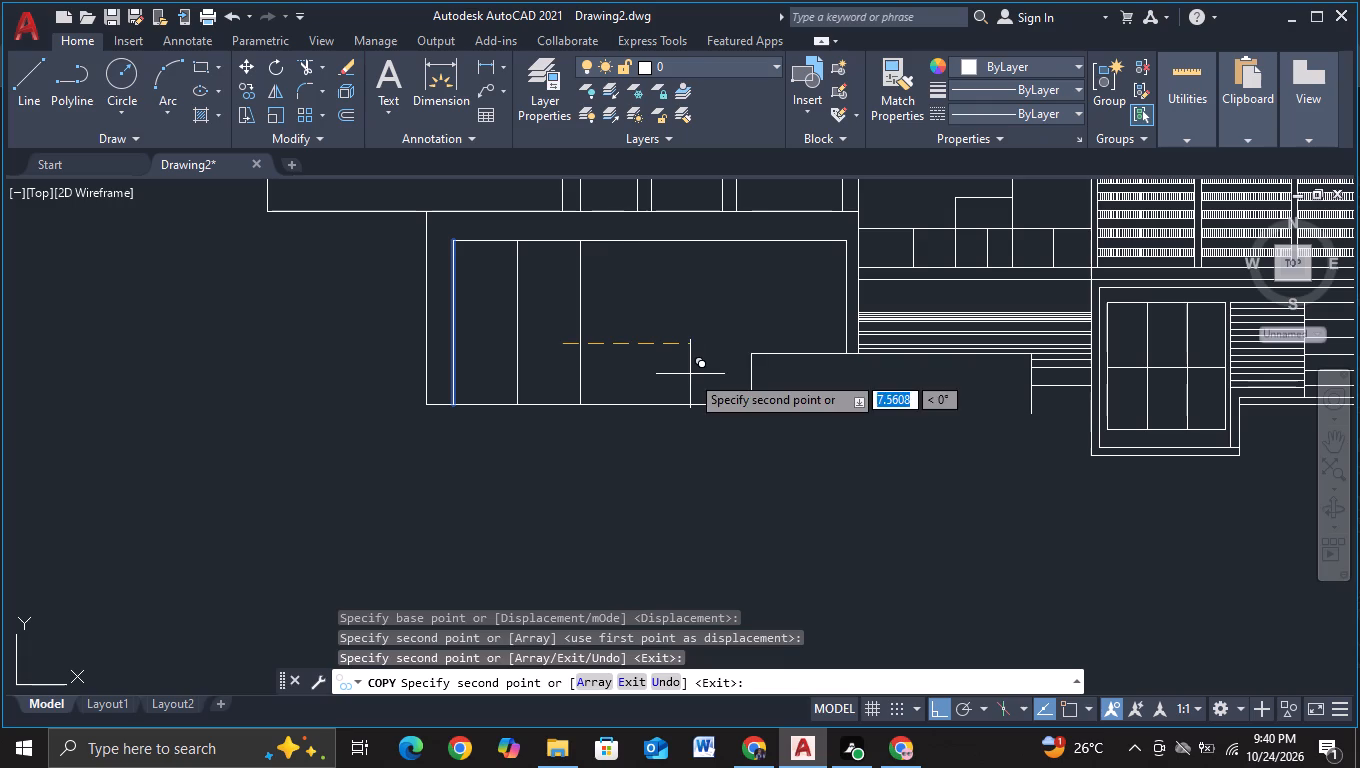
{"action": "left_click", "coordinate": [752, 382]}
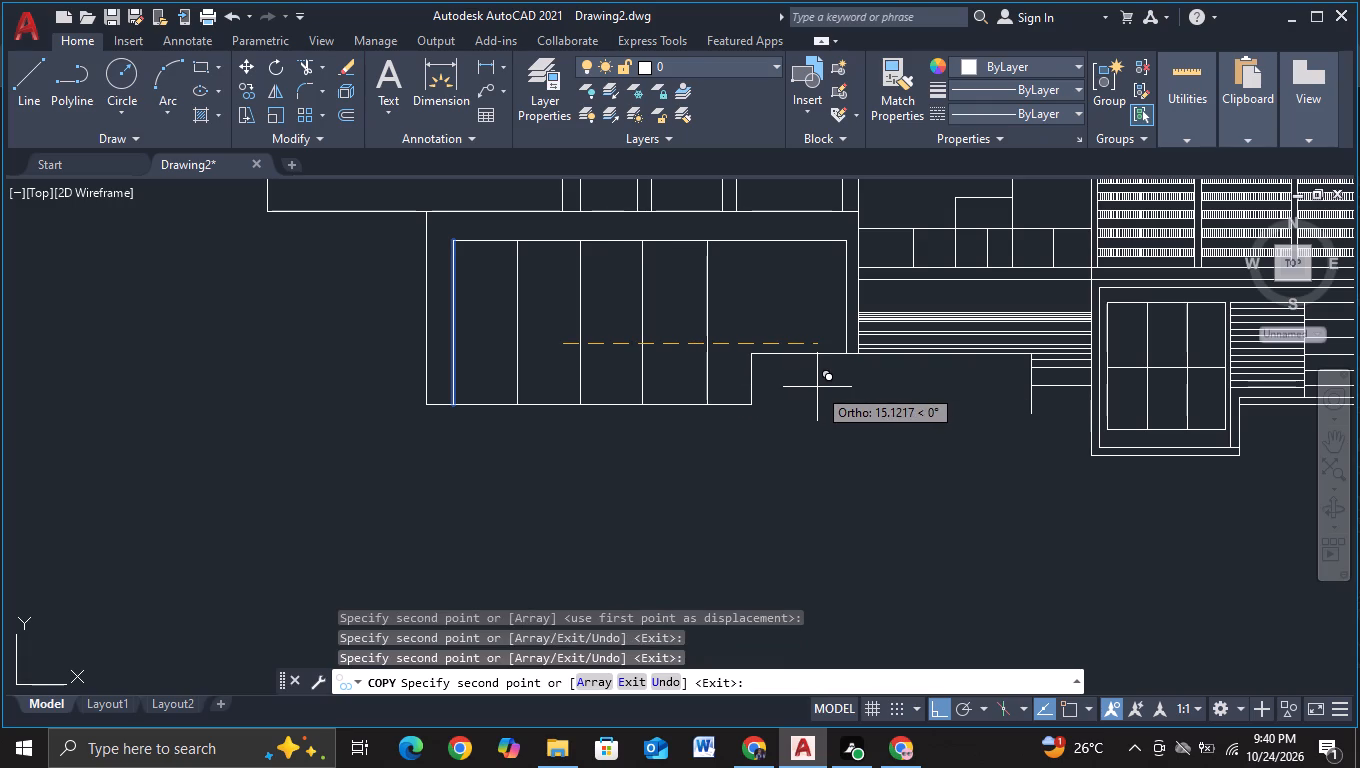
{"action": "left_click", "coordinate": [817, 387]}
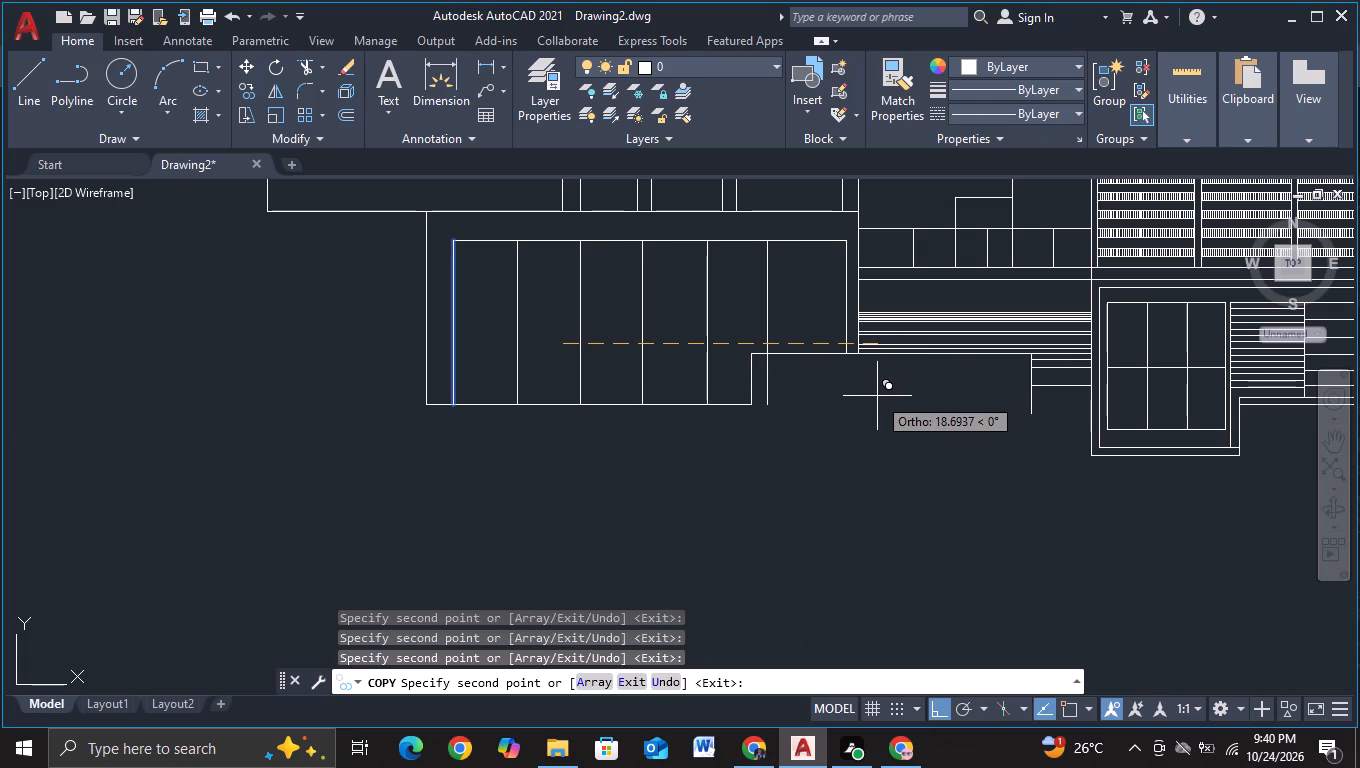
{"action": "left_click", "coordinate": [877, 396]}
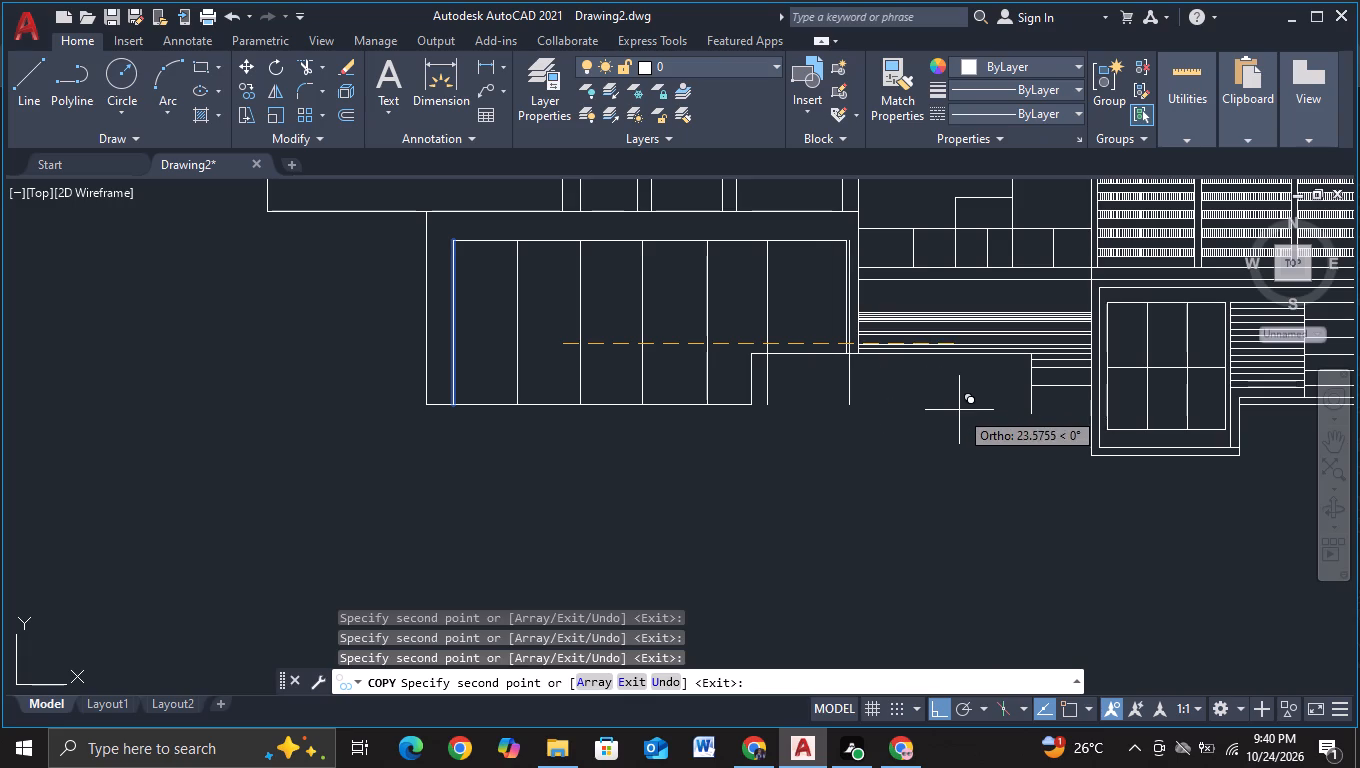
{"action": "left_click", "coordinate": [938, 409]}
{"action": "key", "text": "F1"}
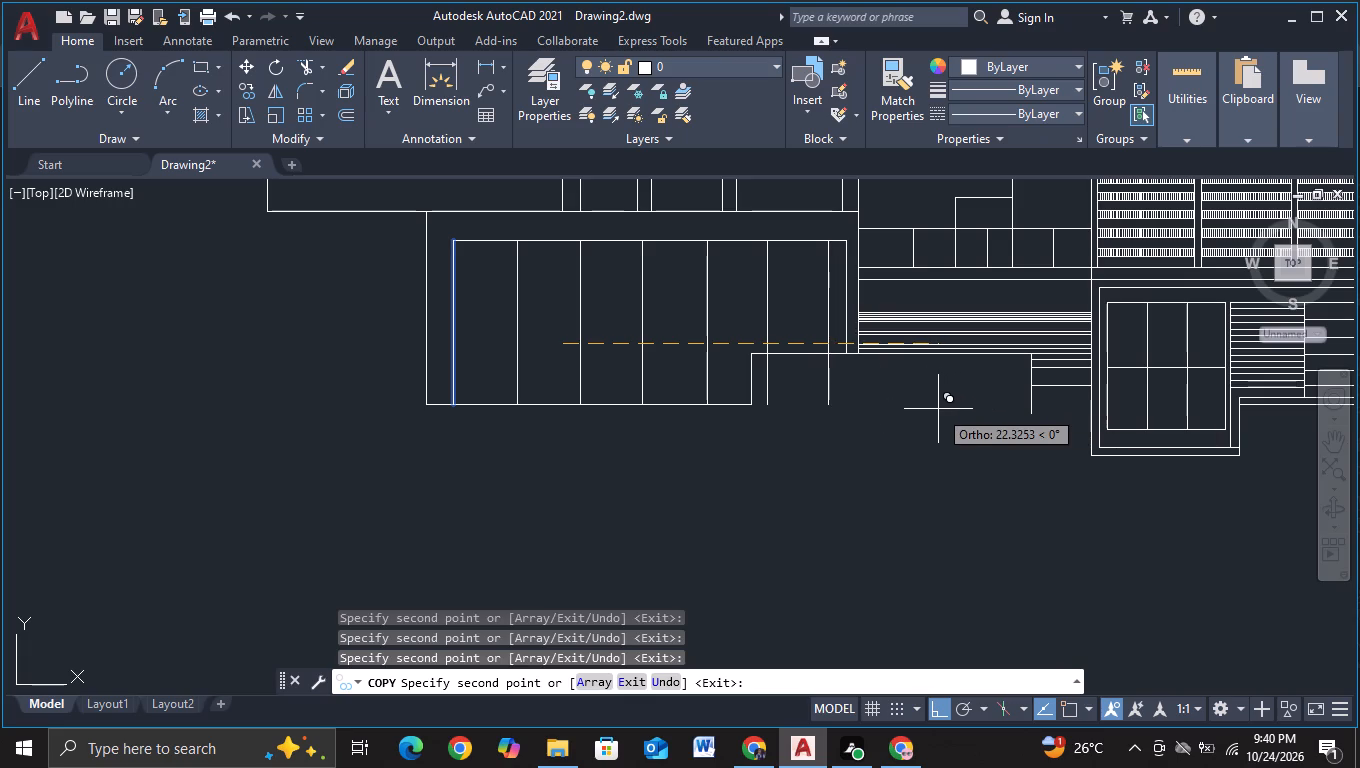
{"action": "key", "text": "Escape"}
{"action": "left_click", "coordinate": [1156, 109]}
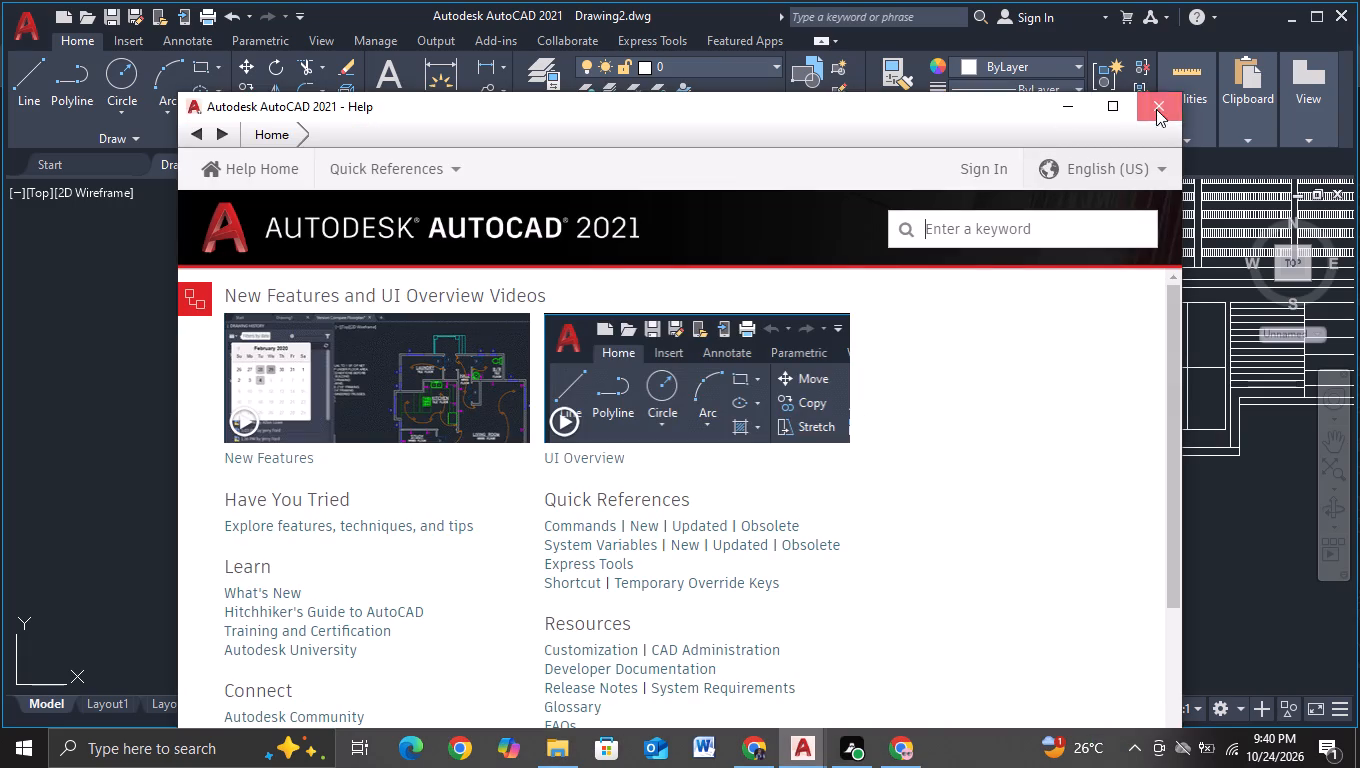
Trim the two rightmost copied verticals where they extend below the horizontal step edge.
{"action": "left_click", "coordinate": [298, 61]}
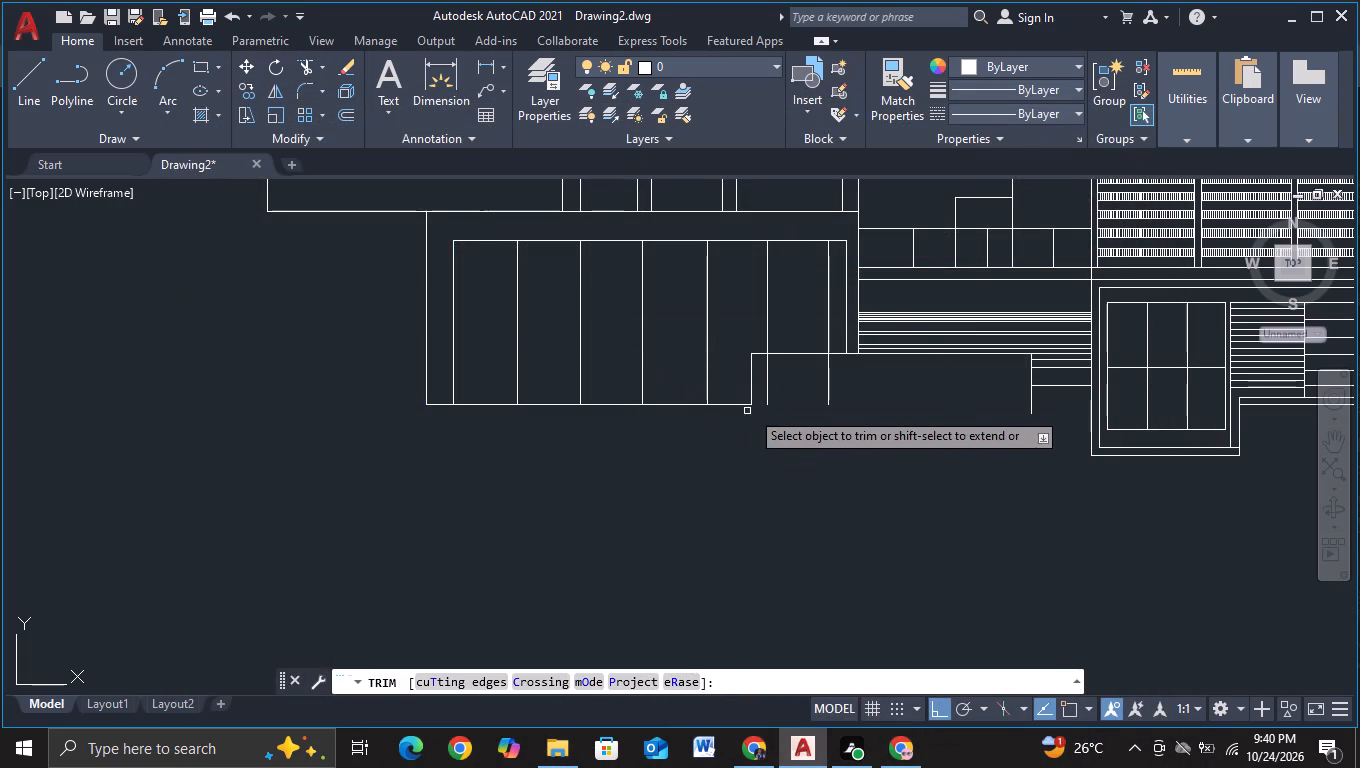
{"action": "left_click", "coordinate": [763, 389]}
{"action": "left_click", "coordinate": [900, 391]}
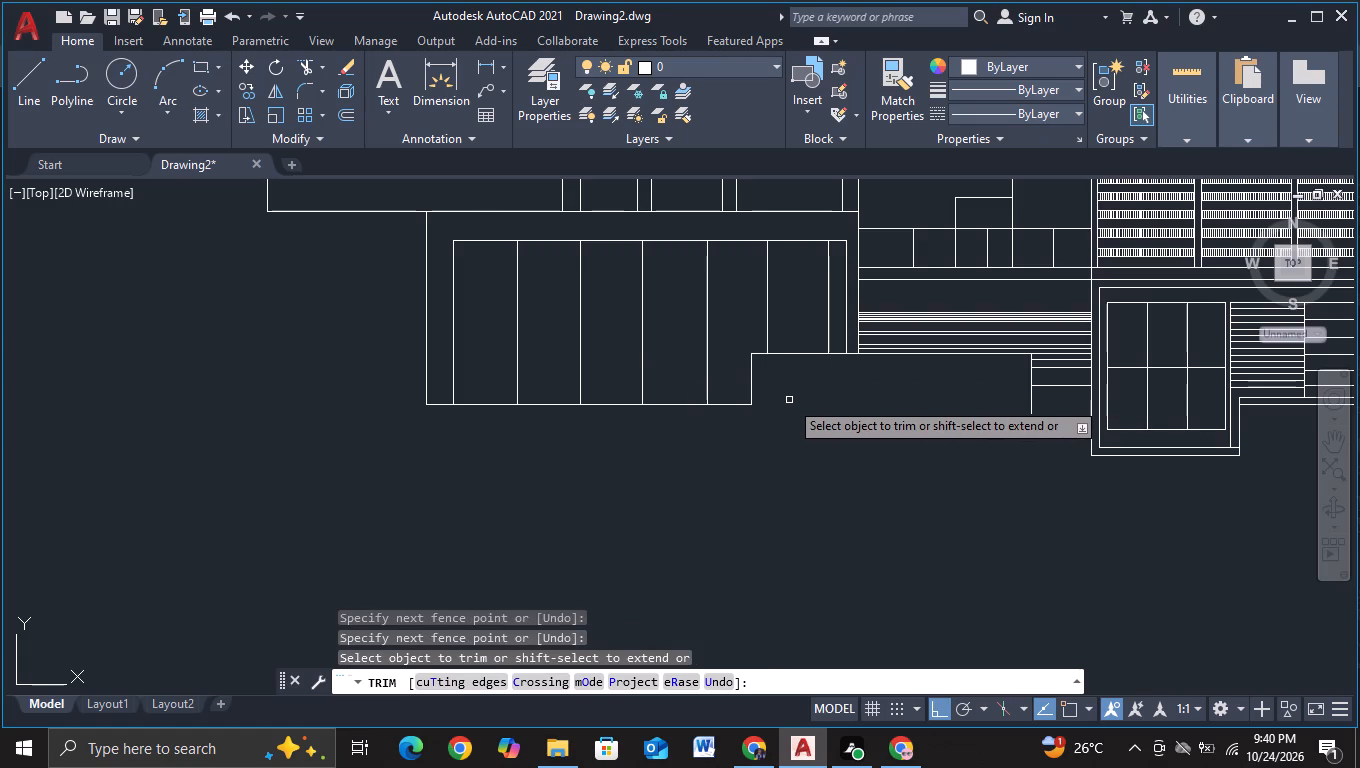
{"action": "key", "text": "Escape"}
Add a horizontal divider across the panel's second bay about a third of the way down, trimming its ends to the bay's verticals.
{"action": "left_click", "coordinate": [29, 82]}
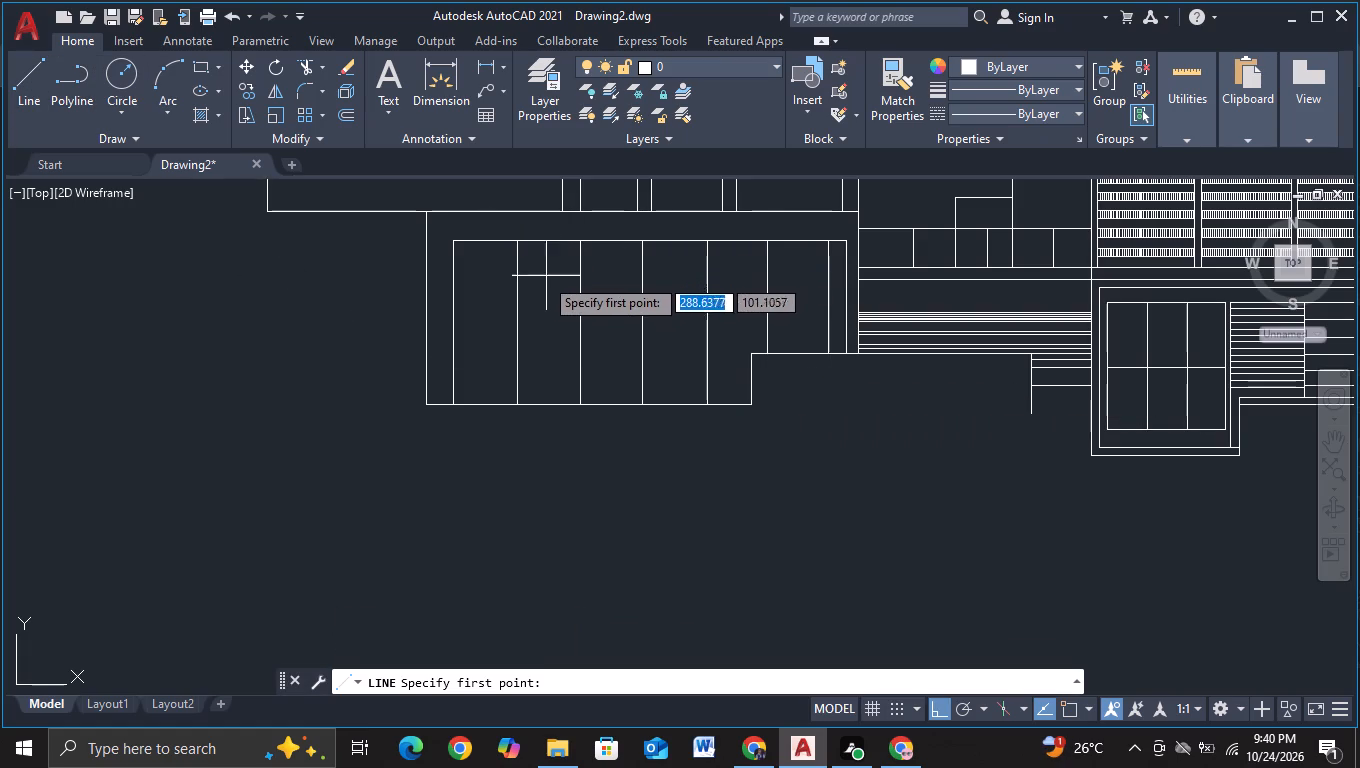
{"action": "left_click", "coordinate": [501, 299]}
{"action": "left_click", "coordinate": [622, 306]}
{"action": "key", "text": "Escape"}
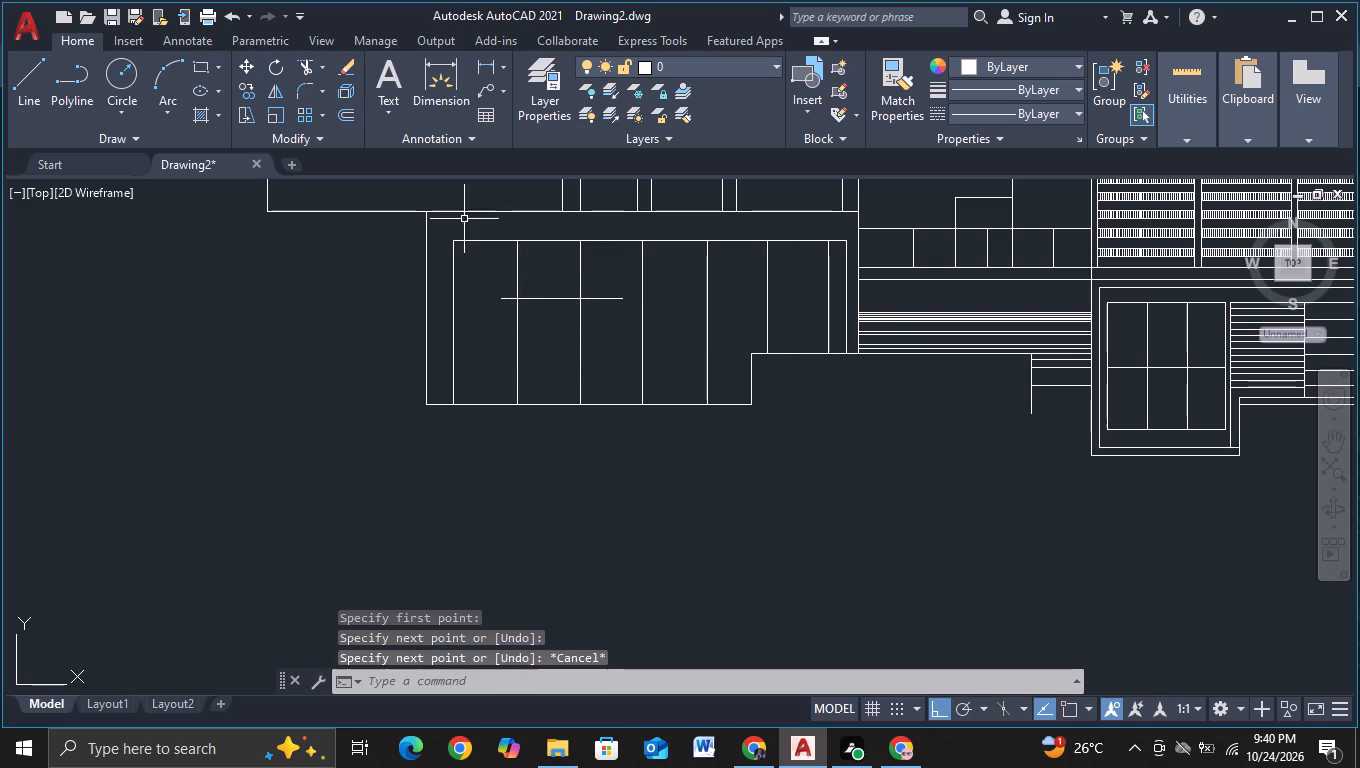
{"action": "left_click", "coordinate": [305, 63]}
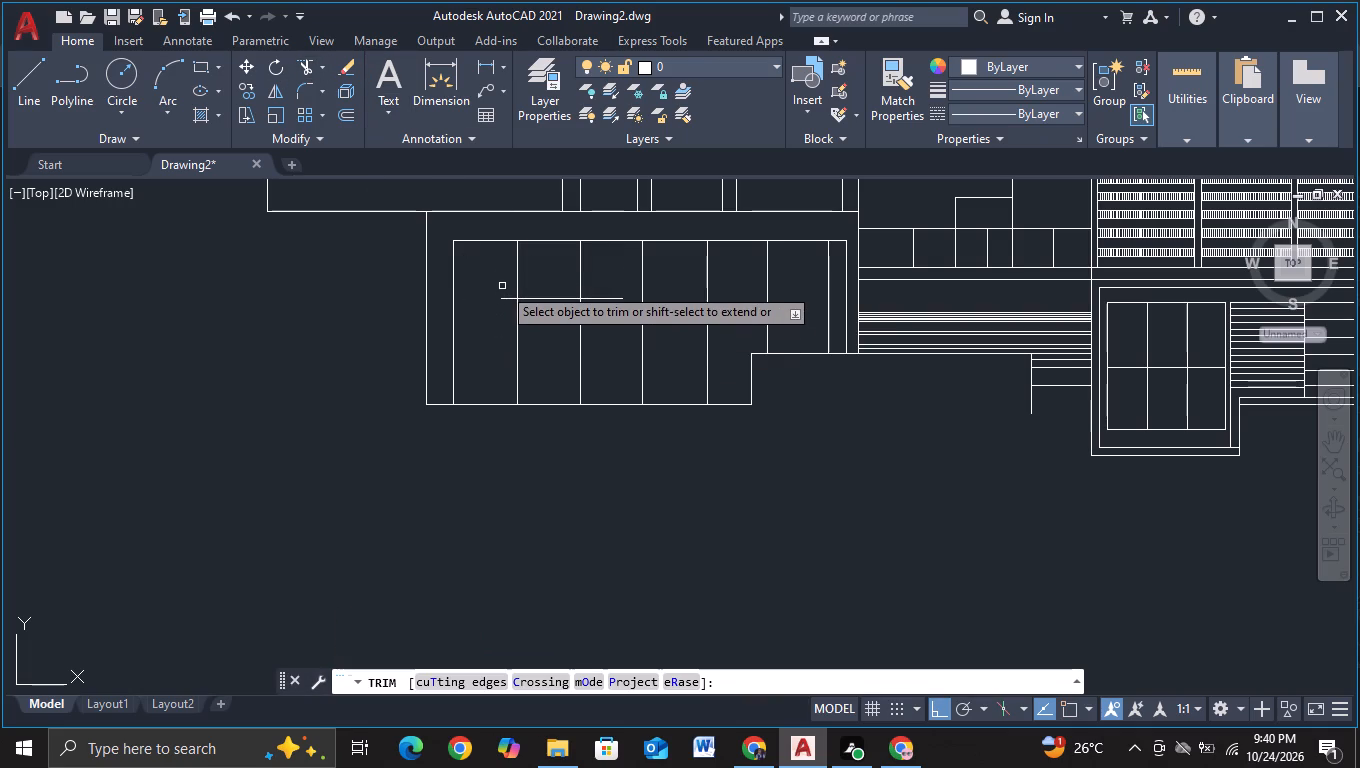
{"action": "left_click", "coordinate": [508, 286]}
{"action": "left_click", "coordinate": [505, 313]}
{"action": "left_click", "coordinate": [606, 285]}
{"action": "left_click", "coordinate": [601, 319]}
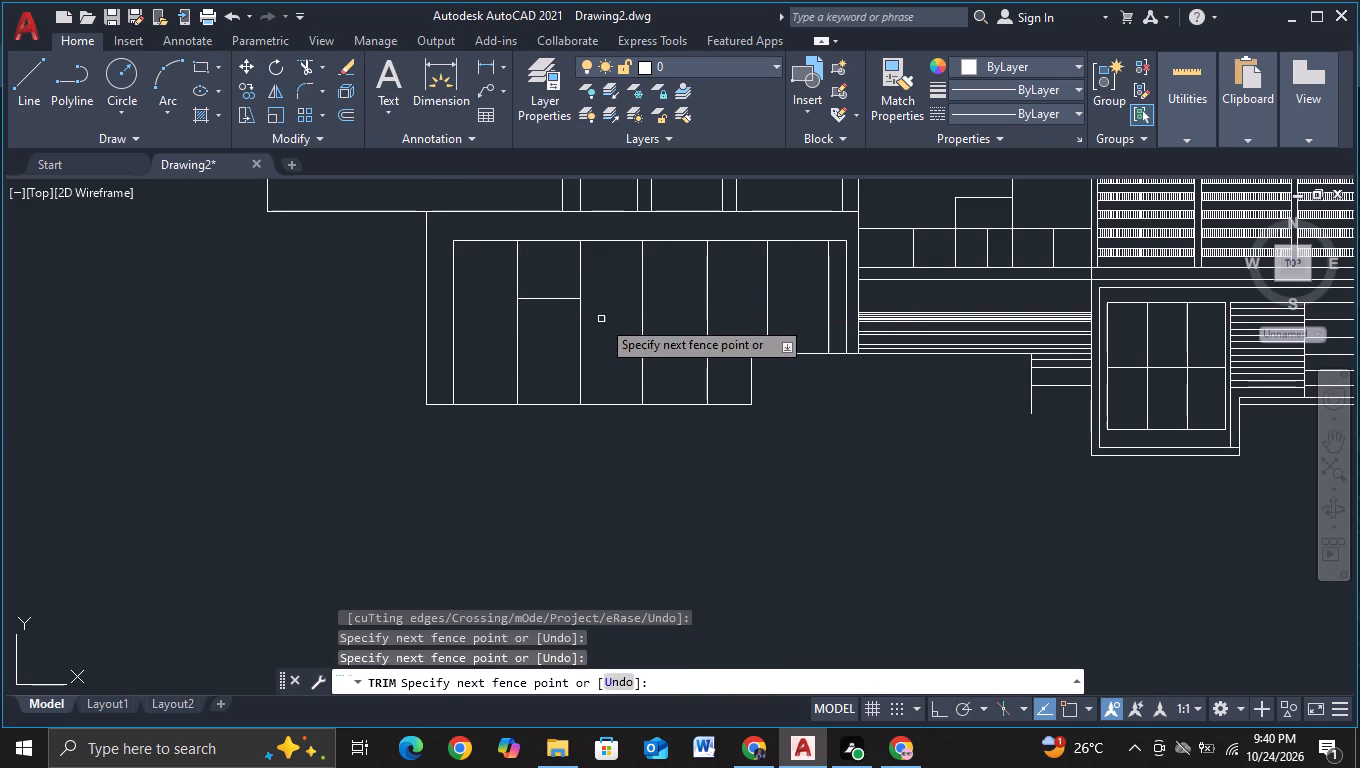
{"action": "key", "text": "Escape"}
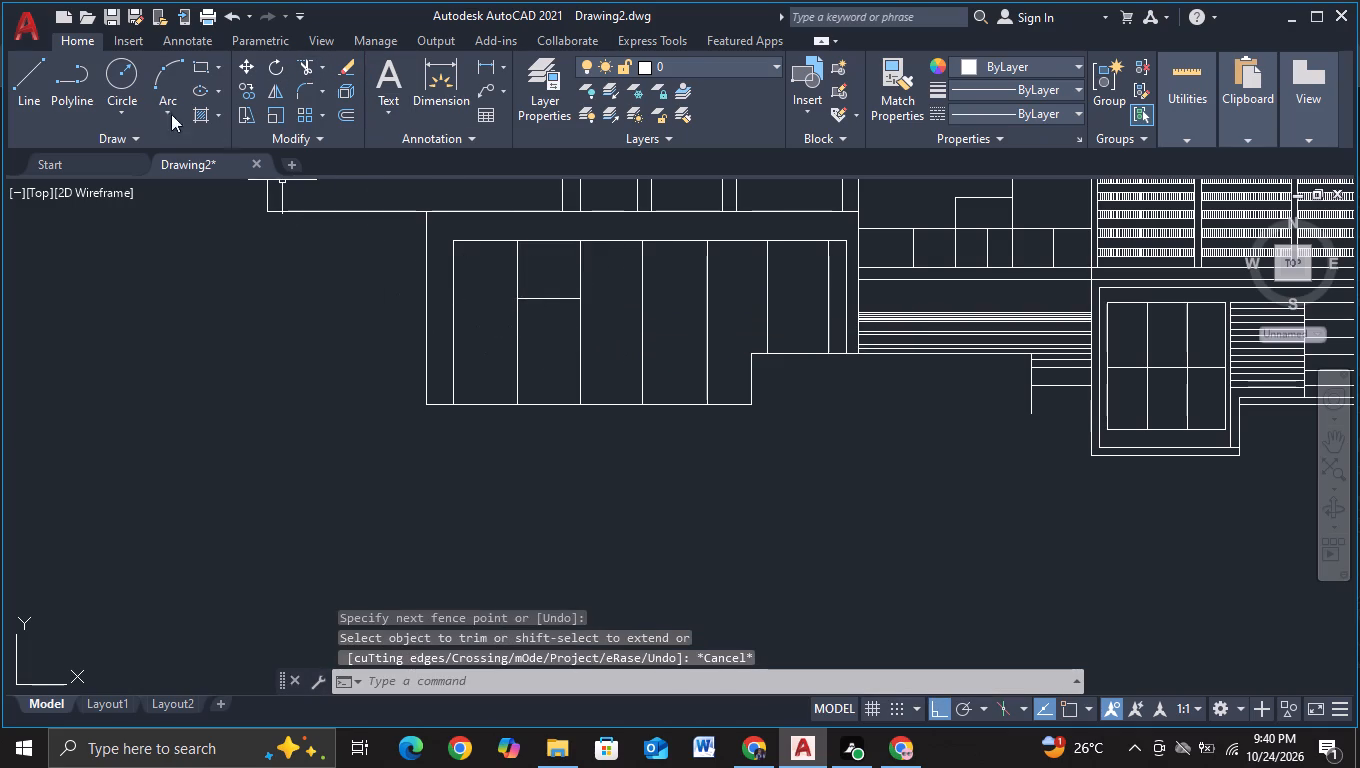
Add a horizontal divider near the top of the panel's fourth bay, trimming its ends to the bay's verticals.
{"action": "left_click", "coordinate": [22, 93]}
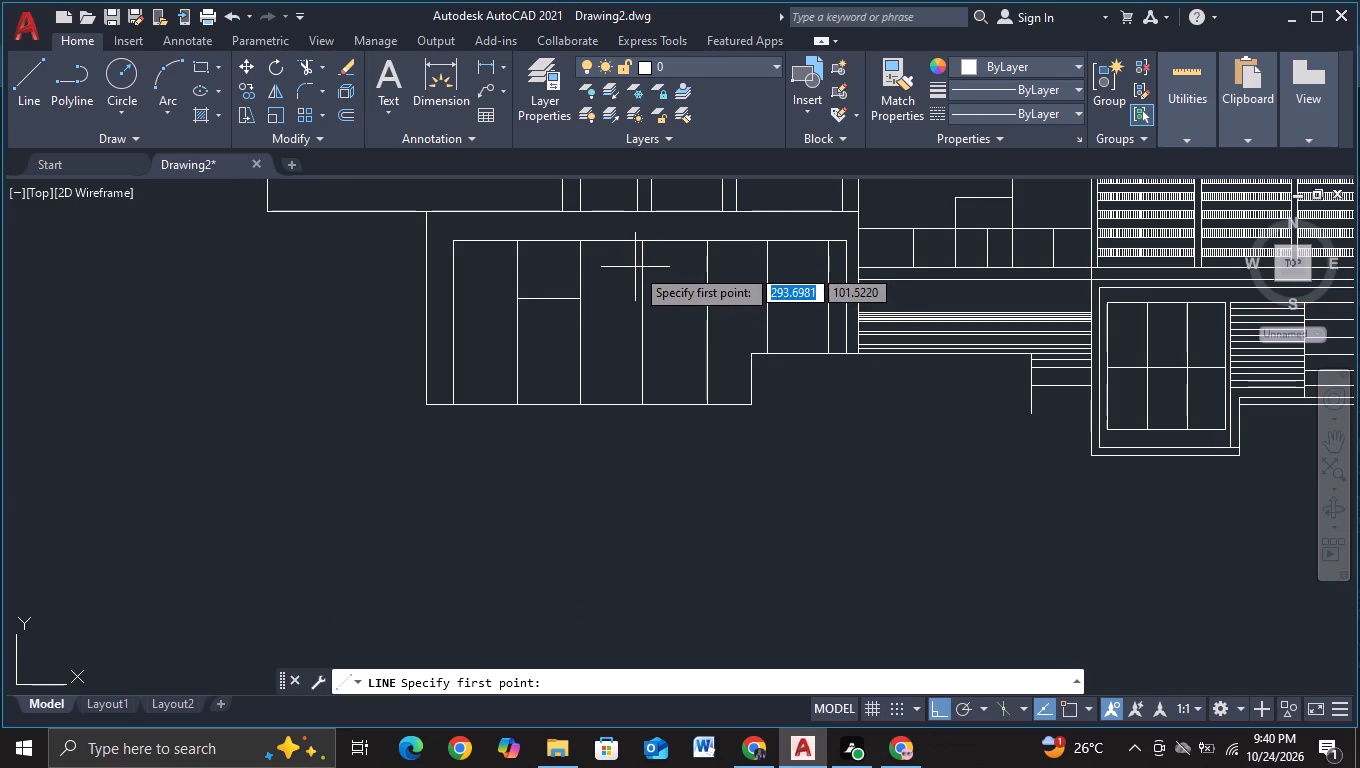
{"action": "left_click", "coordinate": [635, 267]}
{"action": "left_click", "coordinate": [740, 274]}
{"action": "key", "text": "Escape"}
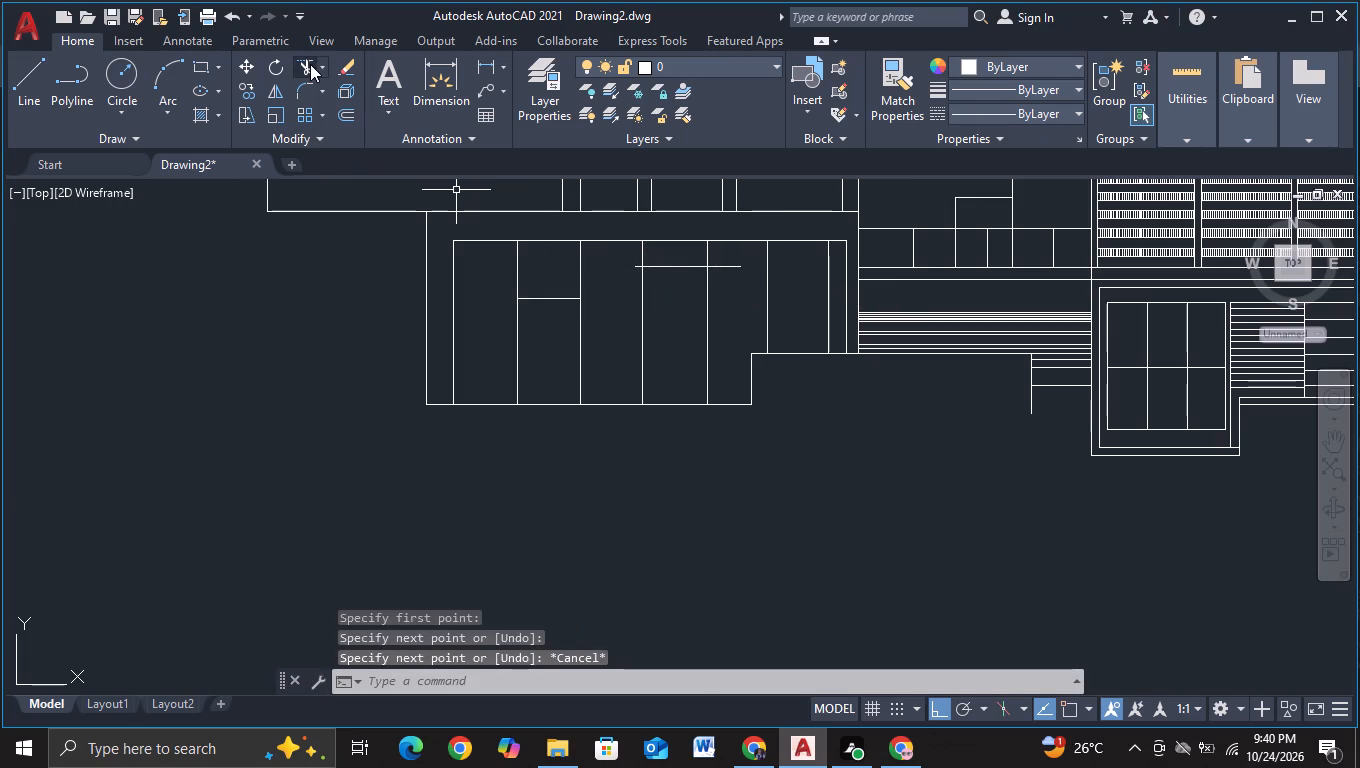
{"action": "left_click", "coordinate": [310, 64]}
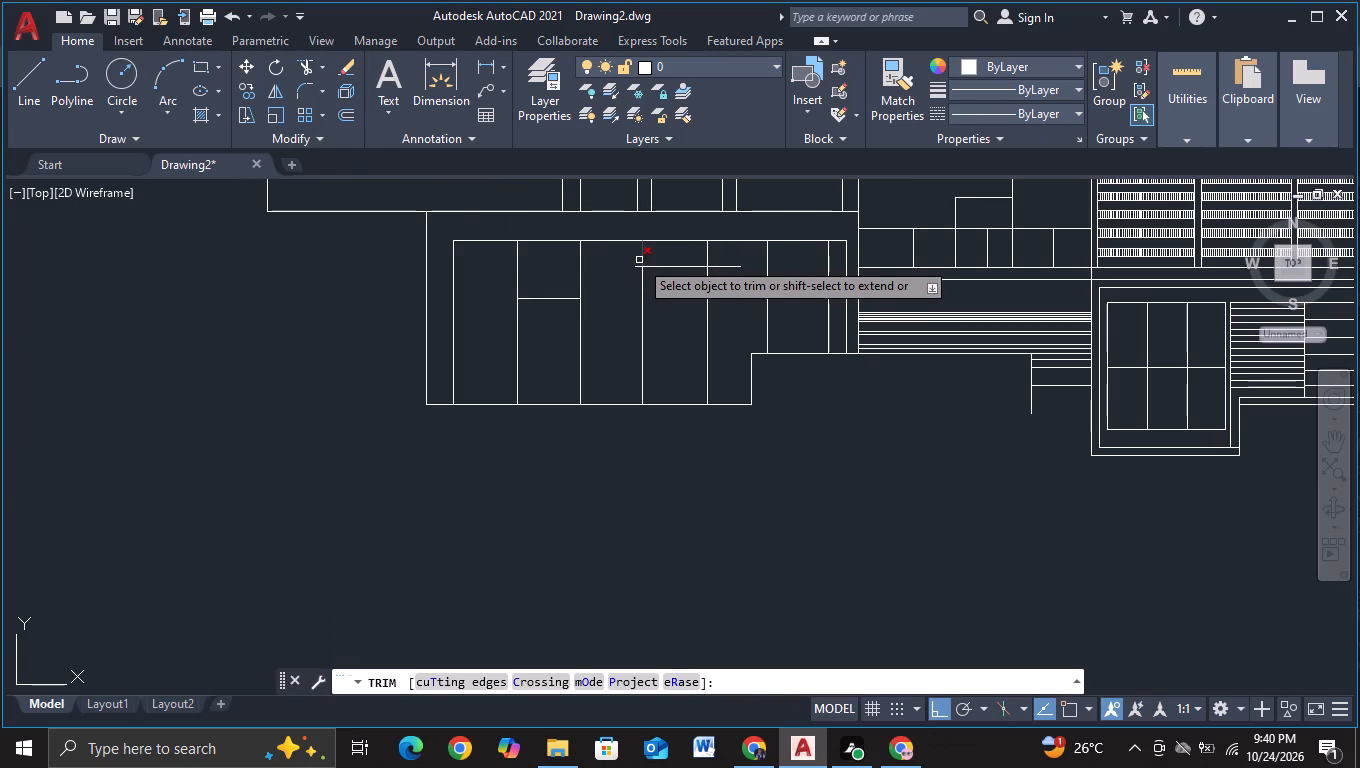
{"action": "double_click", "coordinate": [638, 264]}
{"action": "left_click", "coordinate": [724, 259]}
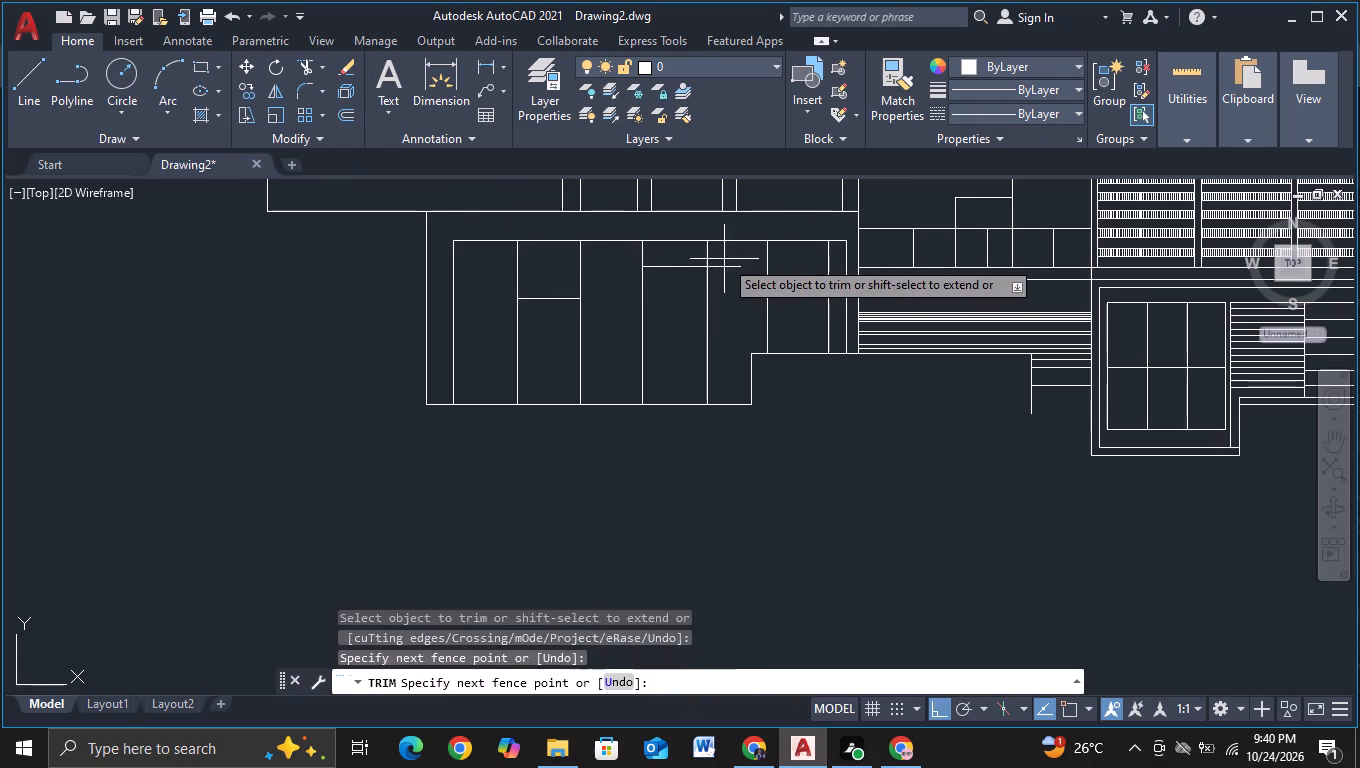
{"action": "left_click", "coordinate": [722, 283]}
{"action": "key", "text": "Escape"}
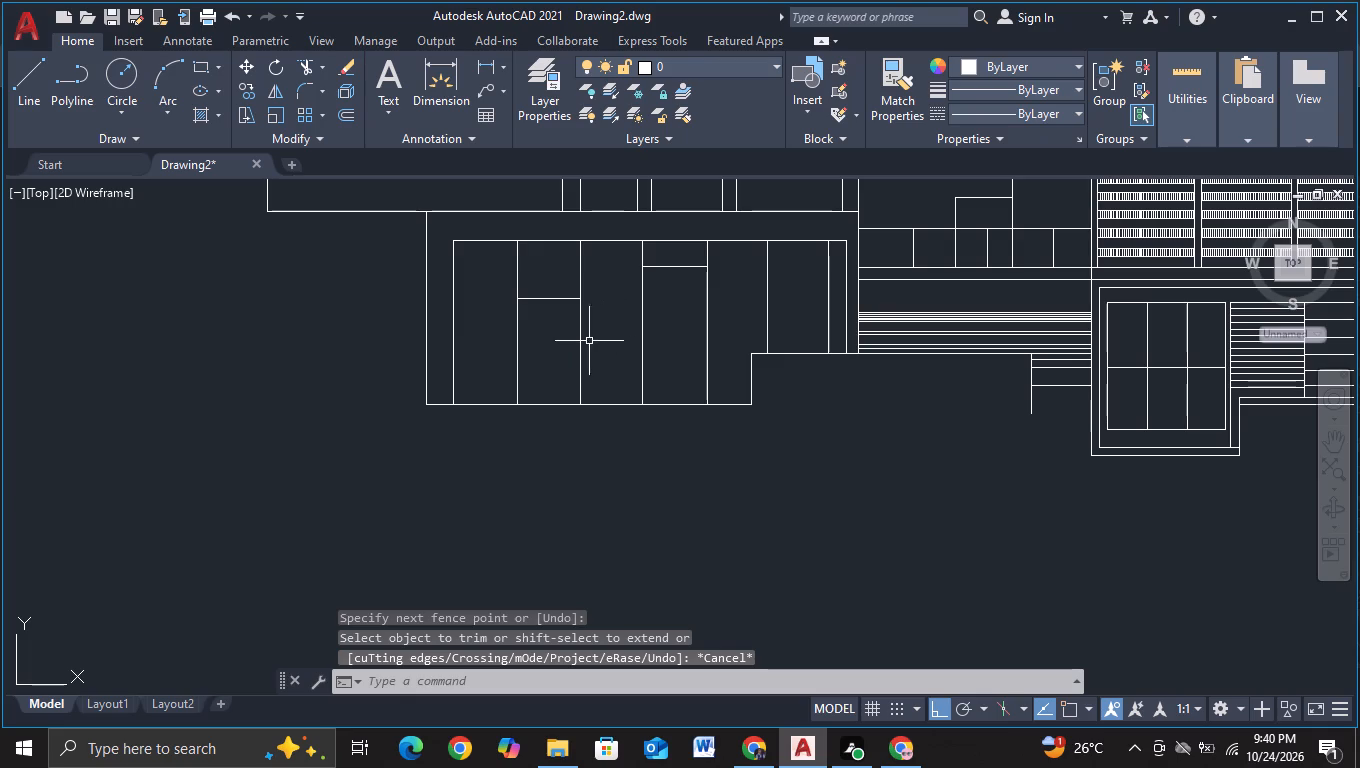
Add one horizontal divider across the panel's first three bays near the bottom, trimming its ends to the outer verticals of those bays.
{"action": "left_click", "coordinate": [29, 103]}
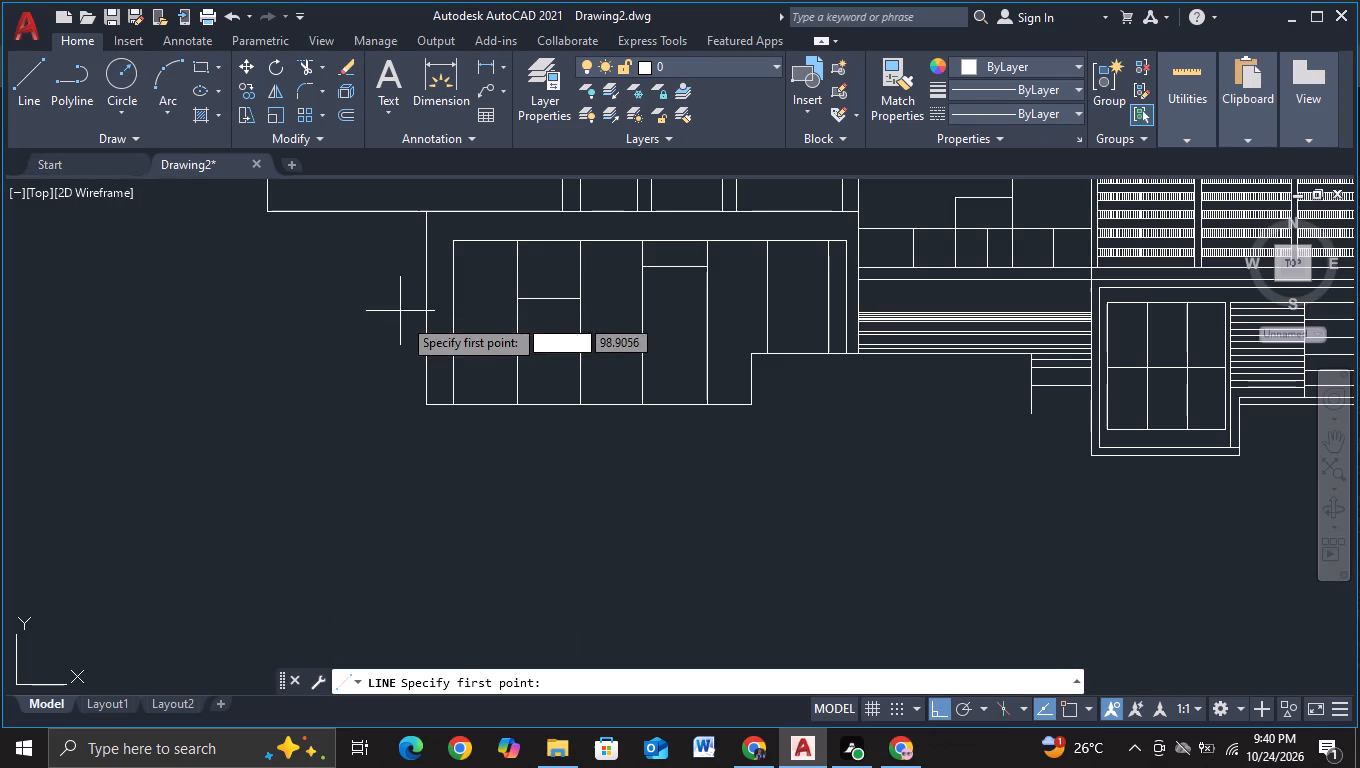
{"action": "left_click", "coordinate": [441, 369]}
{"action": "left_click", "coordinate": [687, 384]}
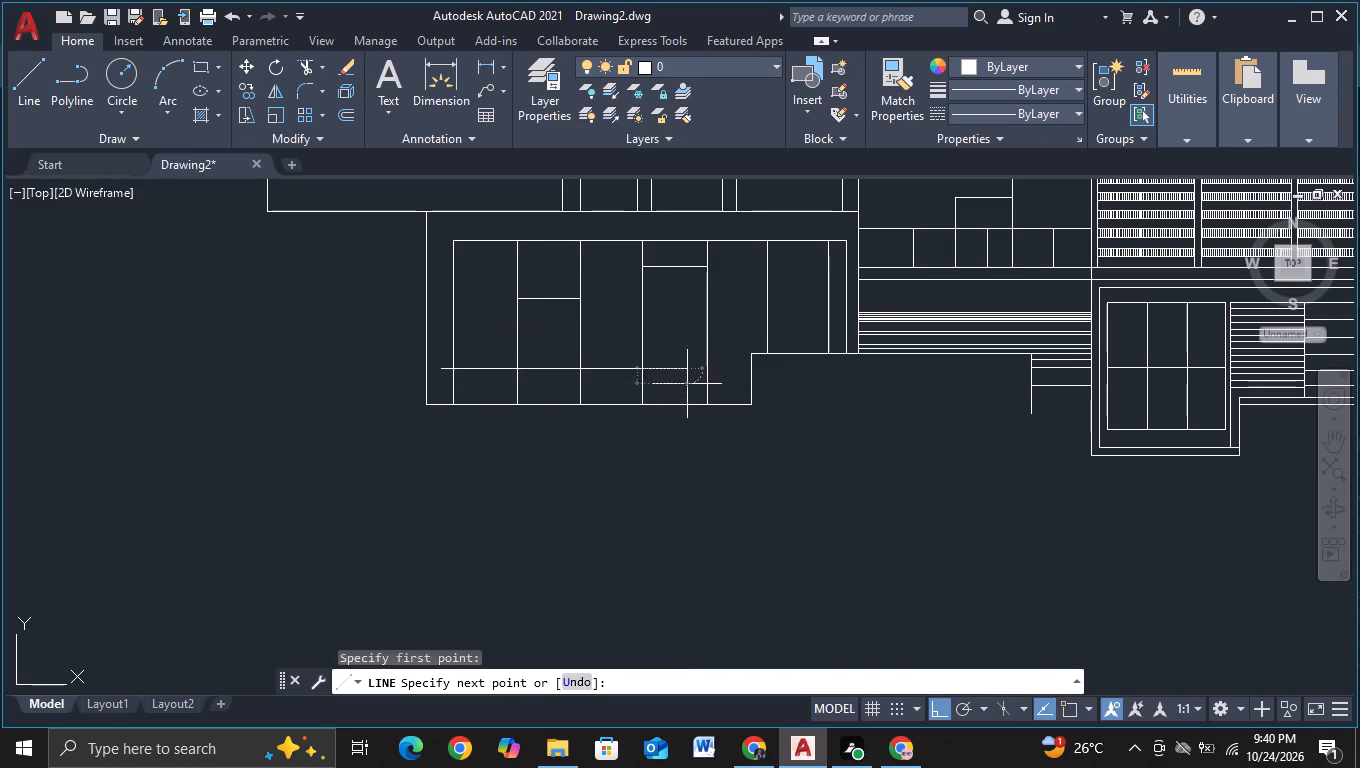
{"action": "key", "text": "Escape"}
{"action": "left_click", "coordinate": [302, 64]}
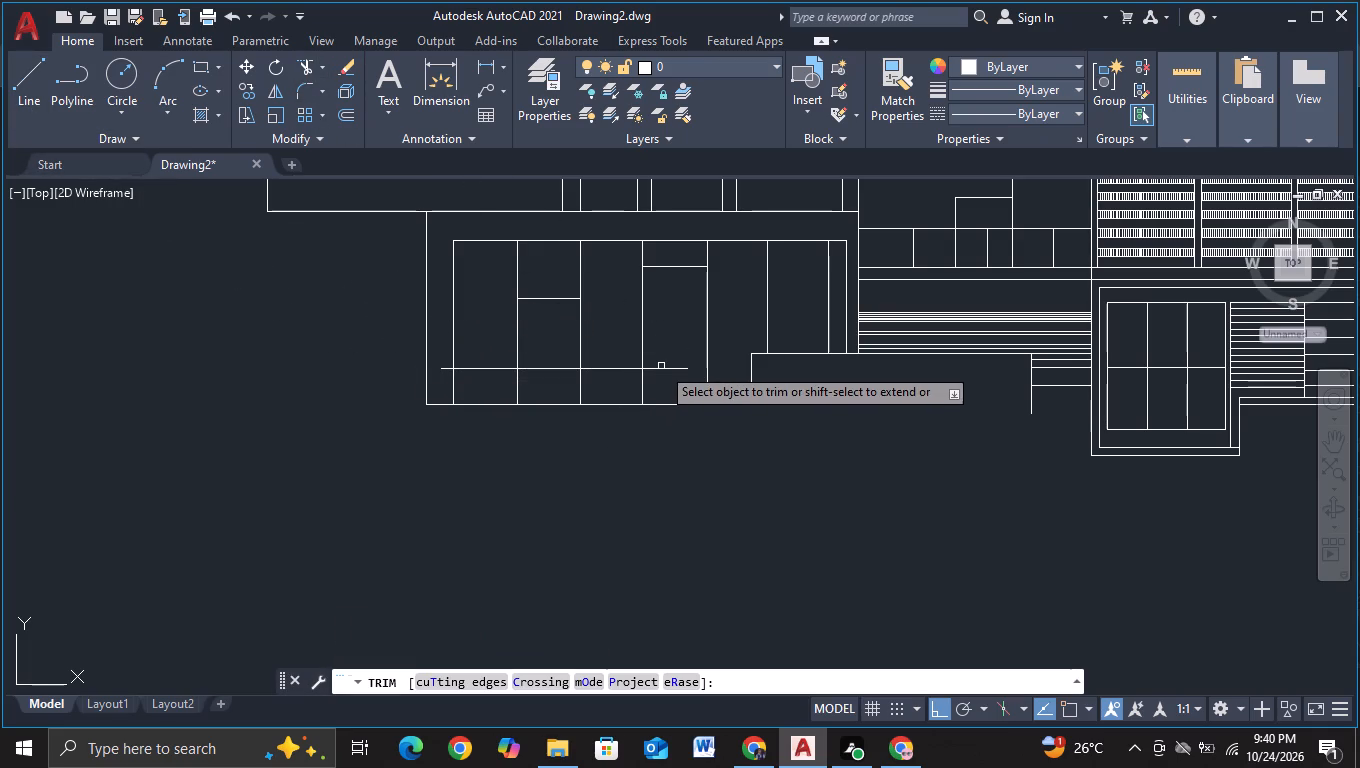
{"action": "left_click", "coordinate": [661, 359]}
{"action": "left_click", "coordinate": [660, 385]}
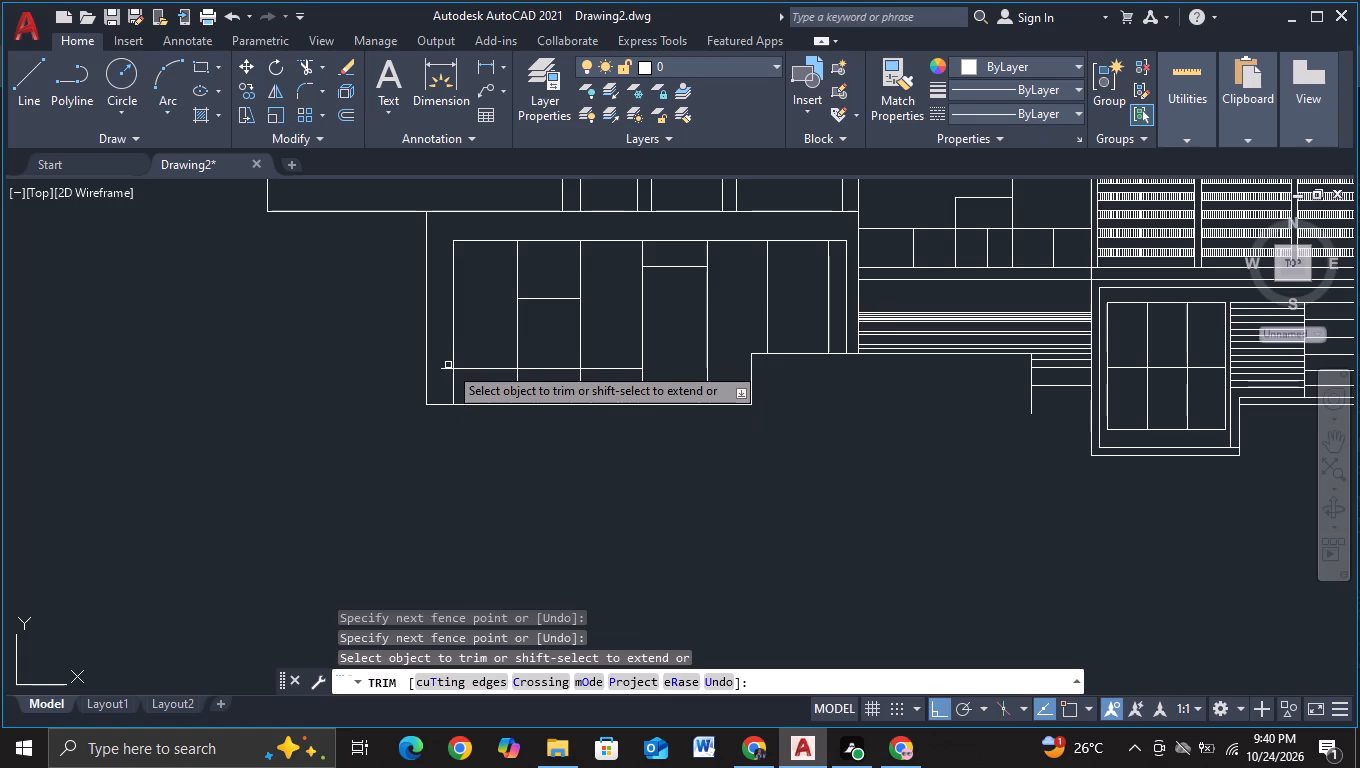
{"action": "left_click", "coordinate": [448, 365]}
{"action": "left_click", "coordinate": [446, 372]}
{"action": "key", "text": "Escape"}
Add a horizontal divider in the lower part of the panel's sixth bay, above the step edge, trimming its ends to the bay's verticals.
{"action": "left_click", "coordinate": [42, 95]}
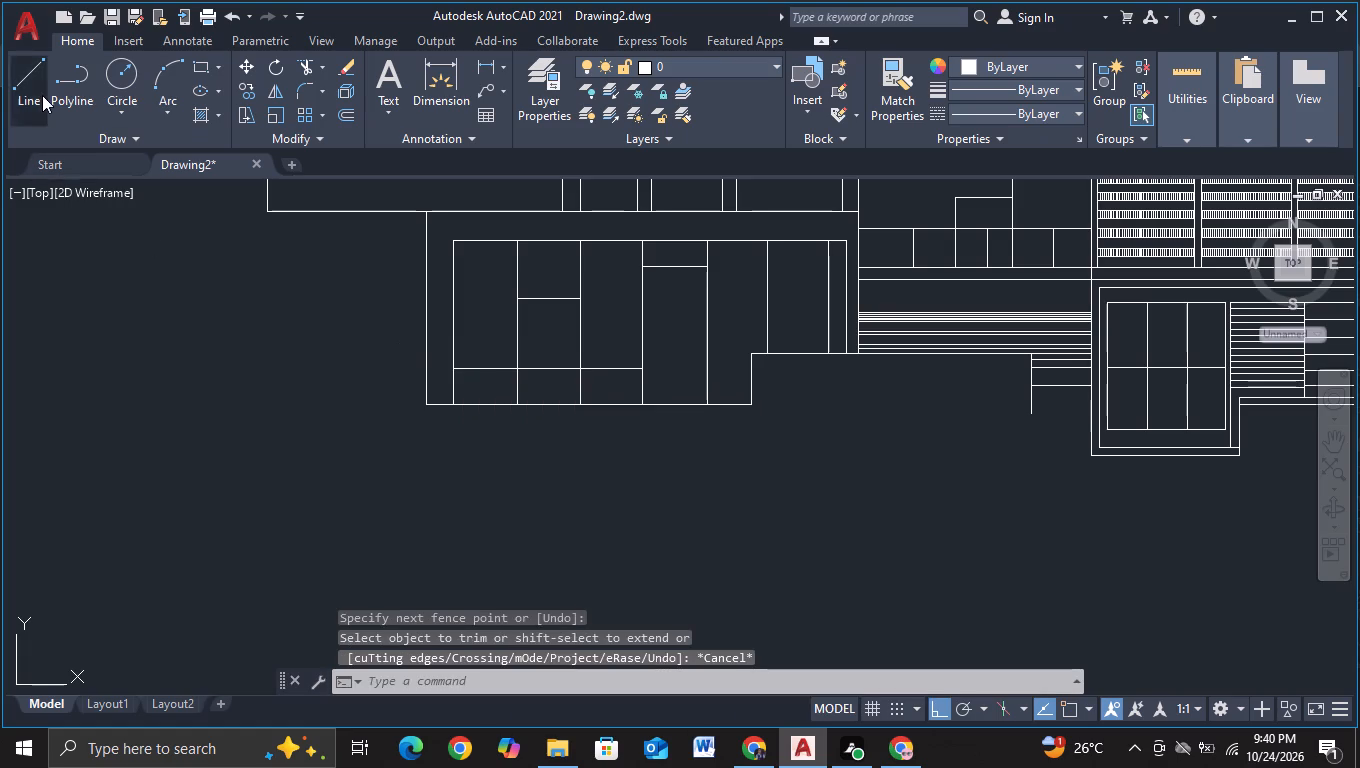
{"action": "middle_click_drag", "start_coordinate": [667, 561], "coordinate": [430, 563]}
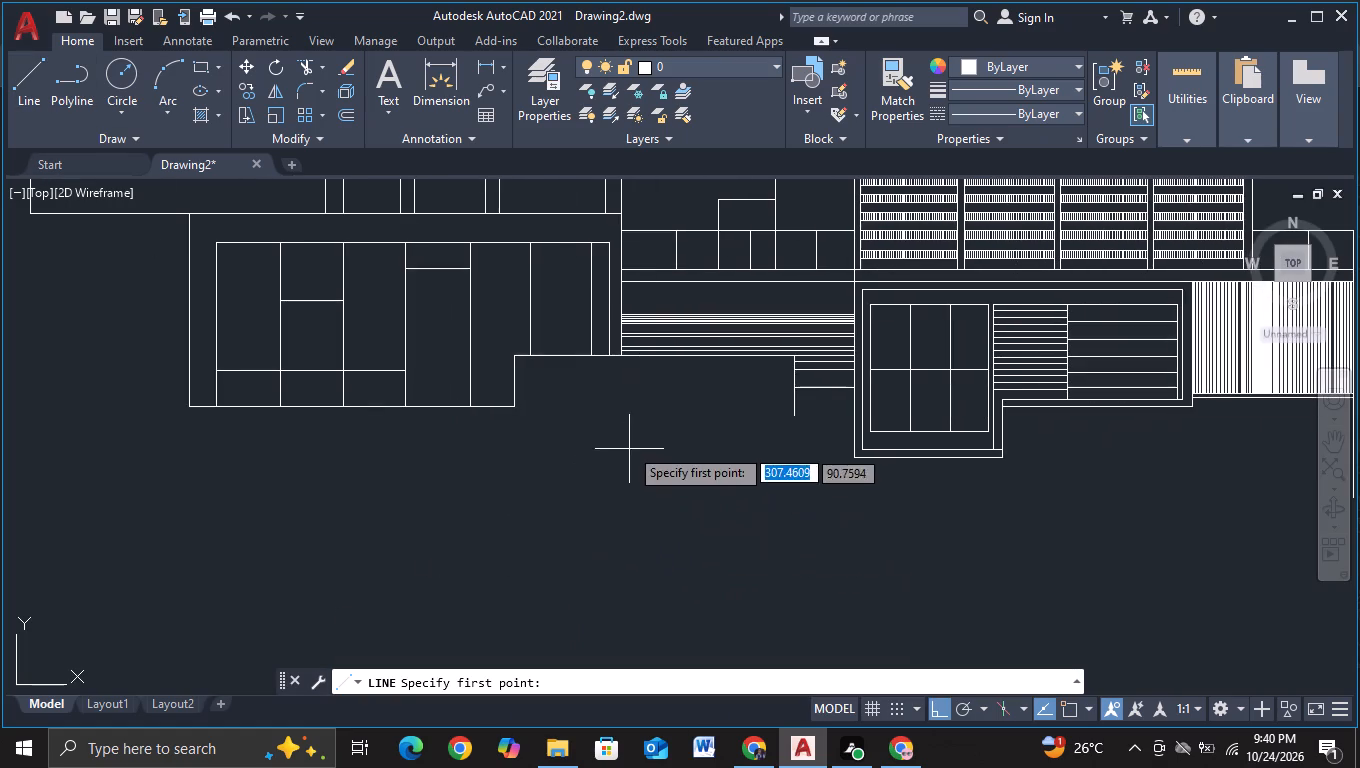
{"action": "left_click", "coordinate": [516, 323]}
{"action": "left_click", "coordinate": [600, 324]}
{"action": "key", "text": "Escape"}
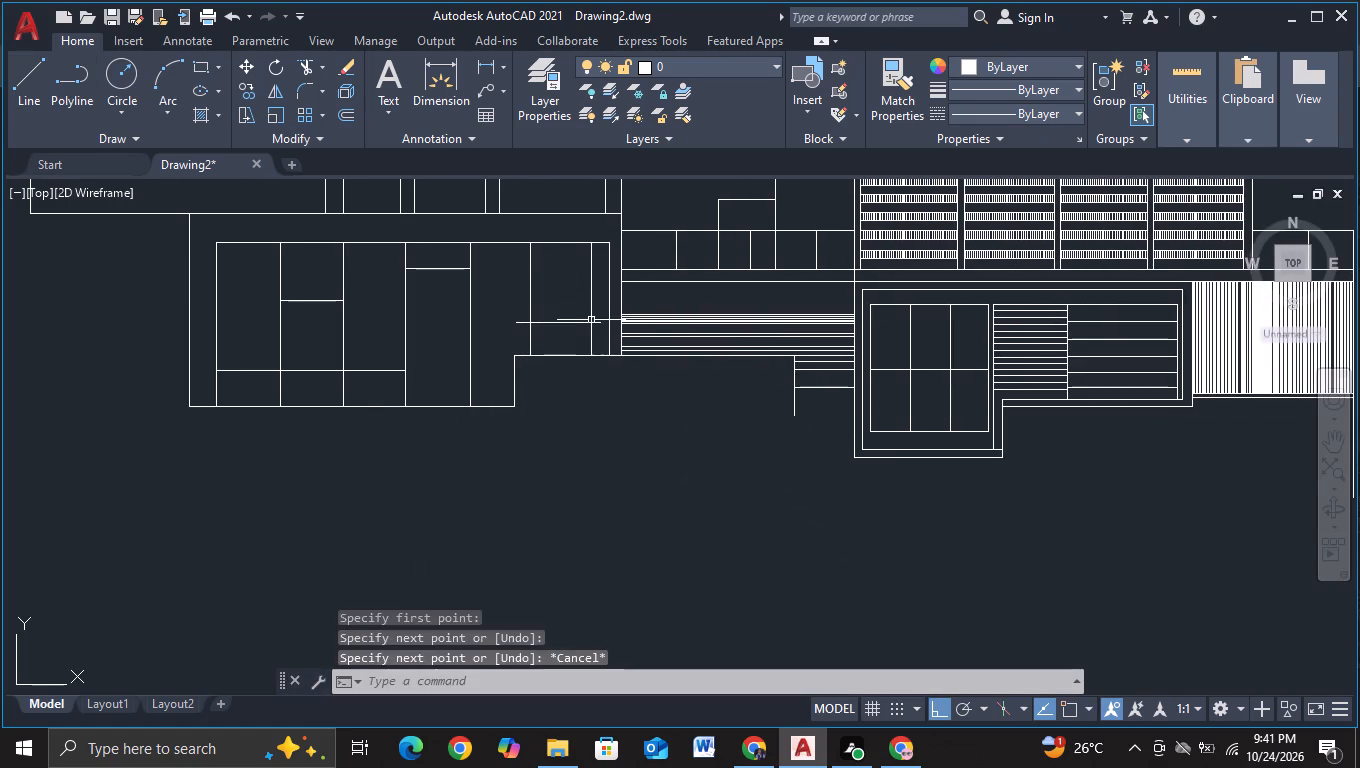
{"action": "left_click", "coordinate": [309, 73]}
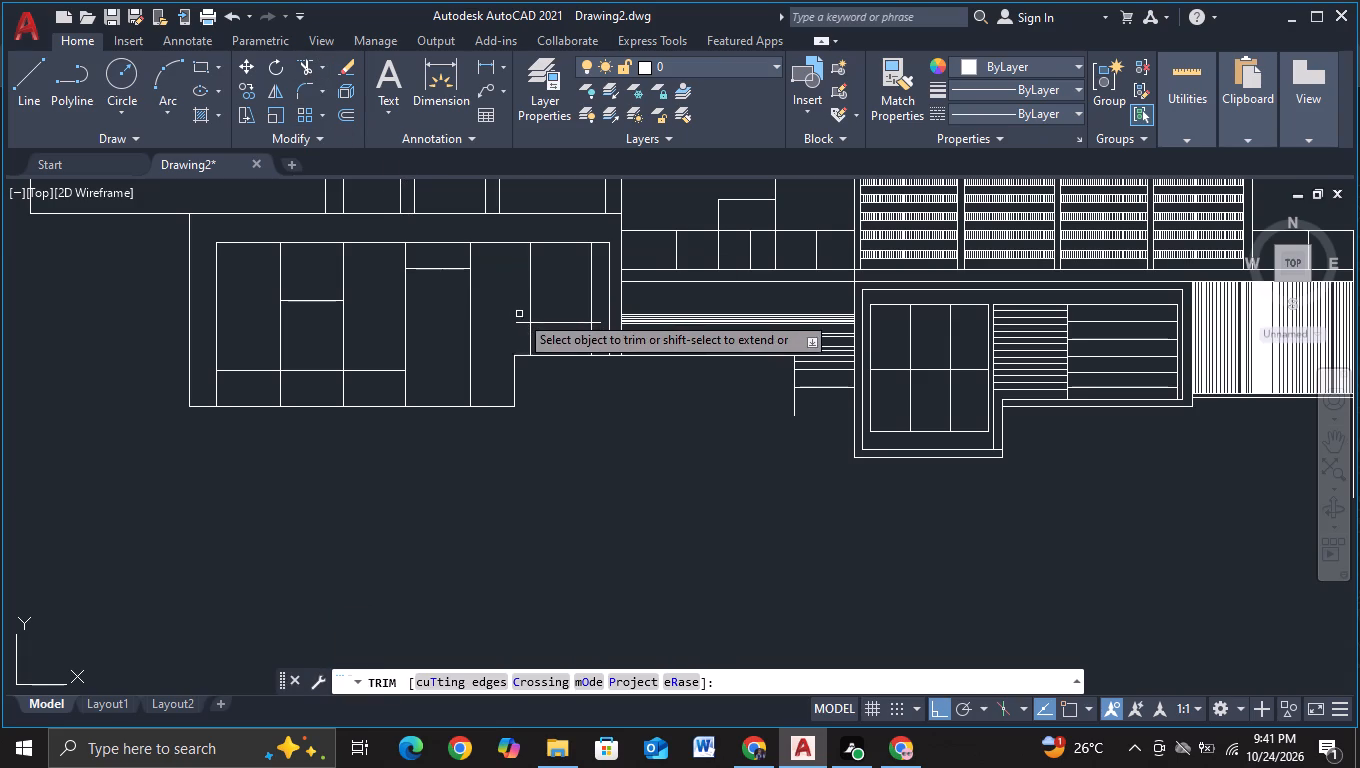
{"action": "left_click", "coordinate": [519, 314]}
{"action": "left_click", "coordinate": [519, 330]}
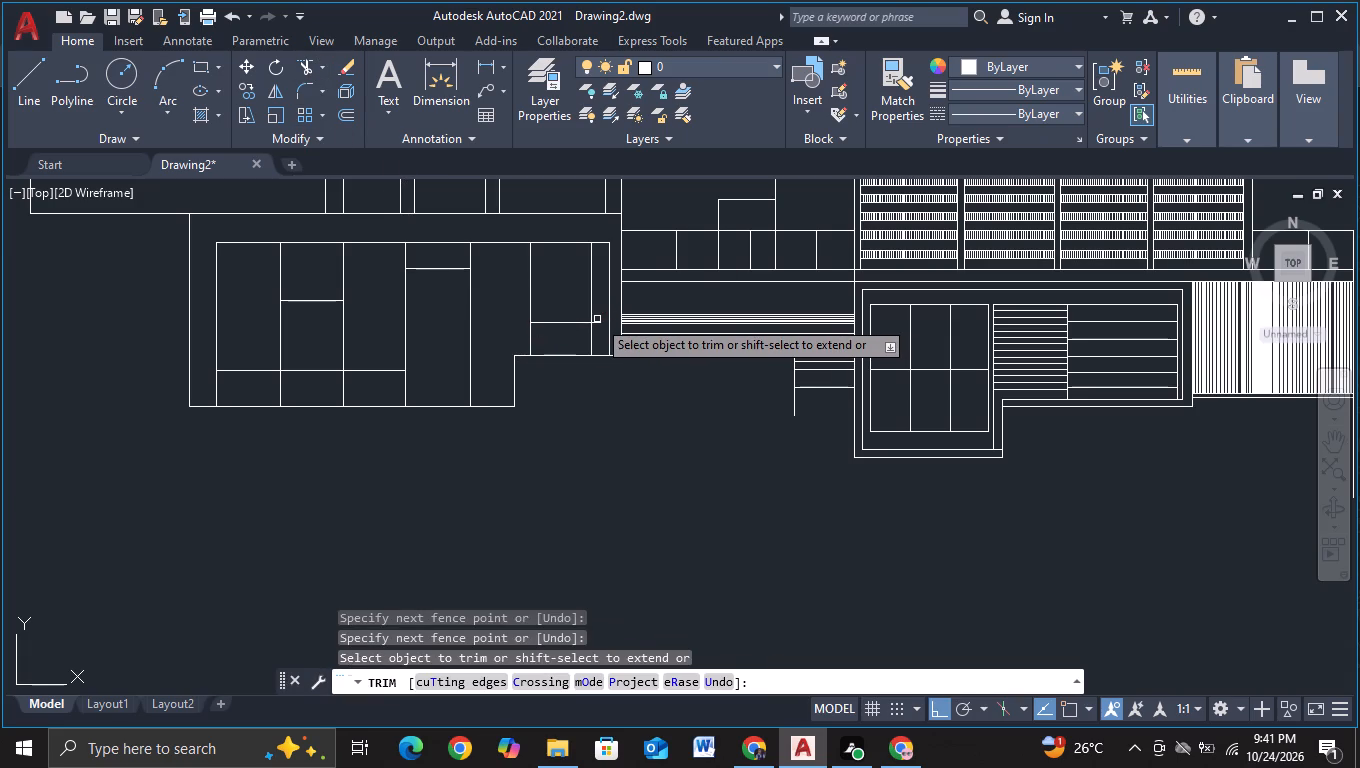
{"action": "left_click", "coordinate": [597, 320]}
{"action": "left_click", "coordinate": [597, 330]}
{"action": "key", "text": "Escape"}
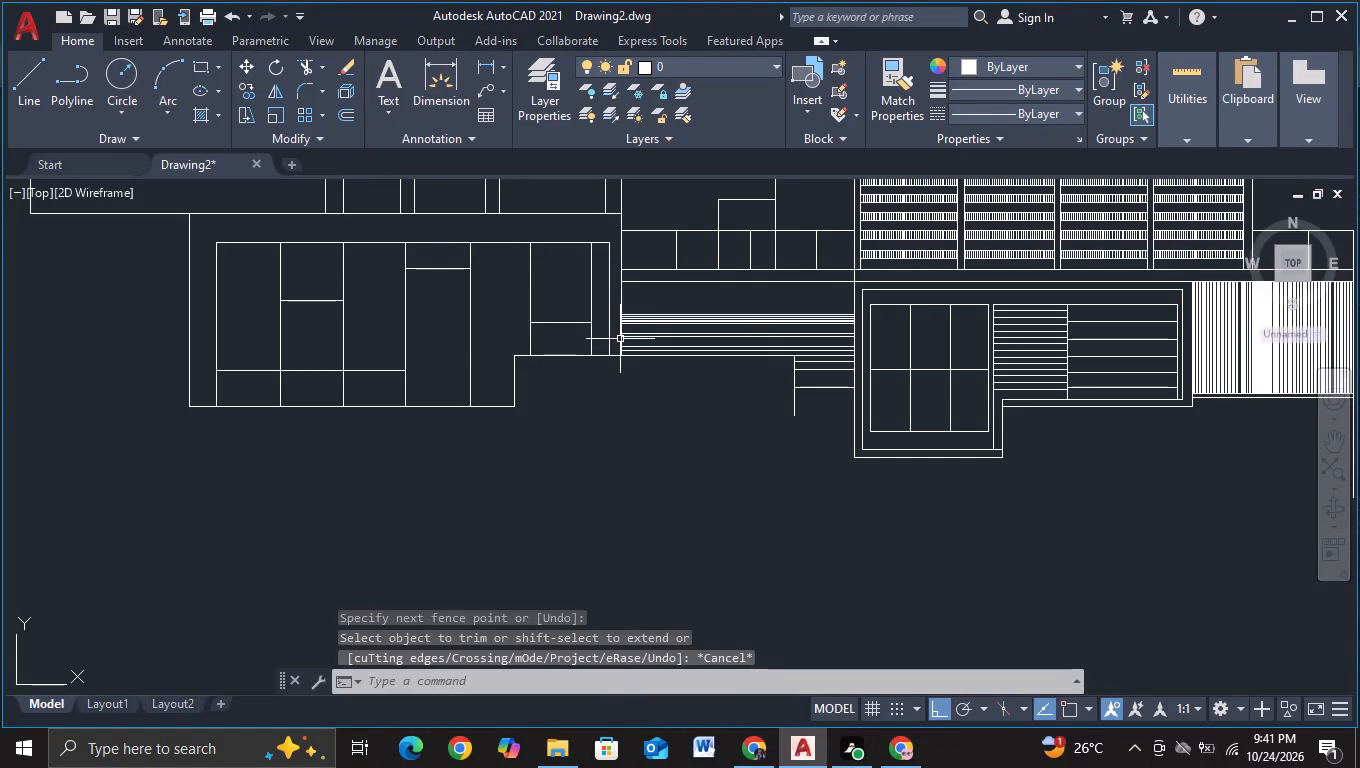
{"action": "key", "text": "Escape"}
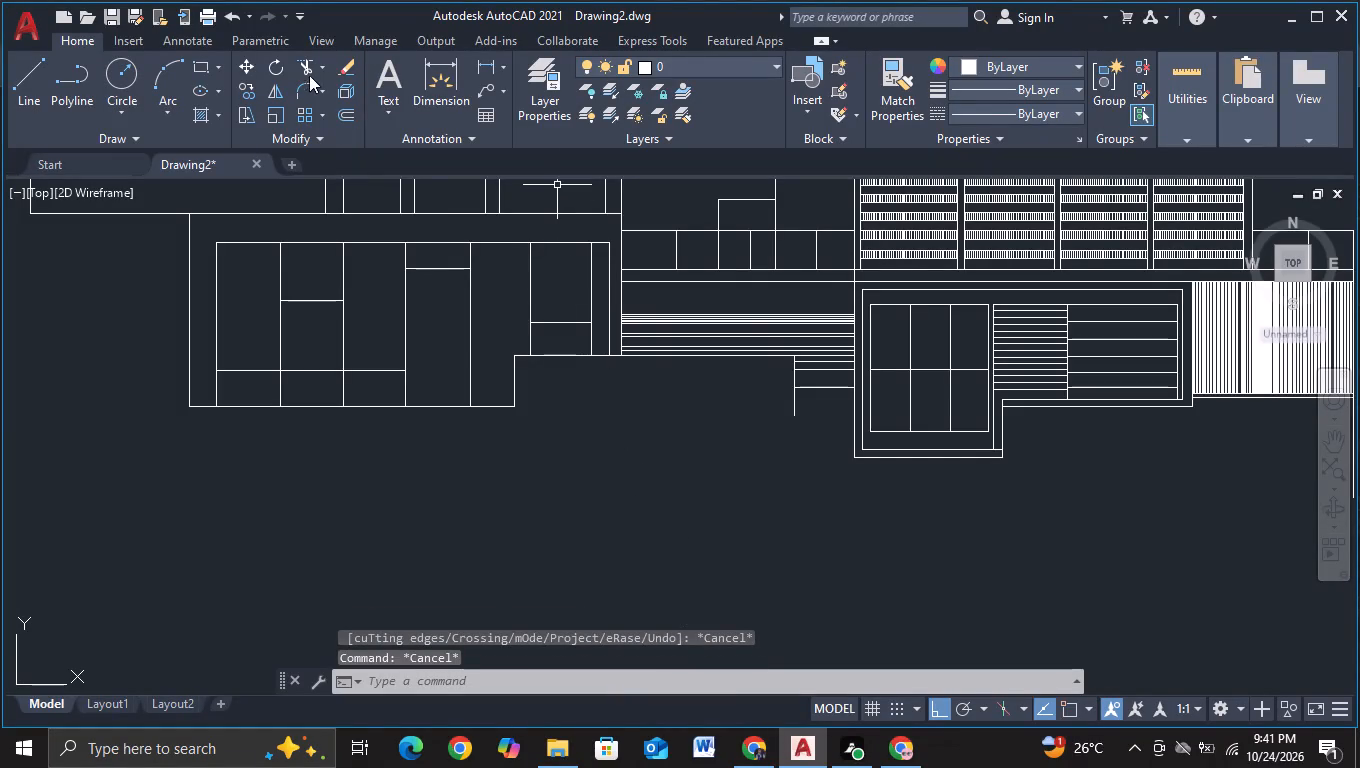
Trim away the panel's inner right vertical line and the stub of its top edge beyond the last copied vertical.
{"action": "left_click", "coordinate": [306, 69]}
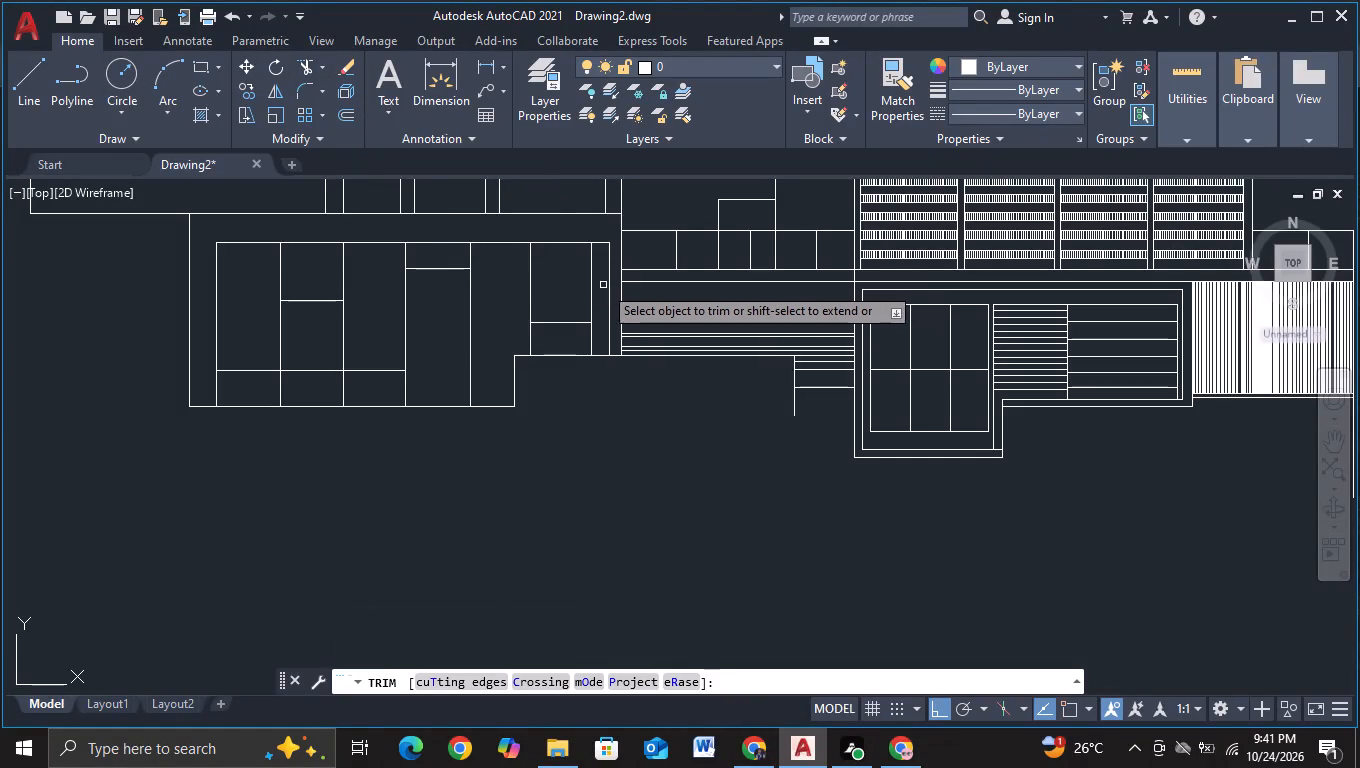
{"action": "left_click", "coordinate": [608, 285]}
{"action": "left_click", "coordinate": [601, 245]}
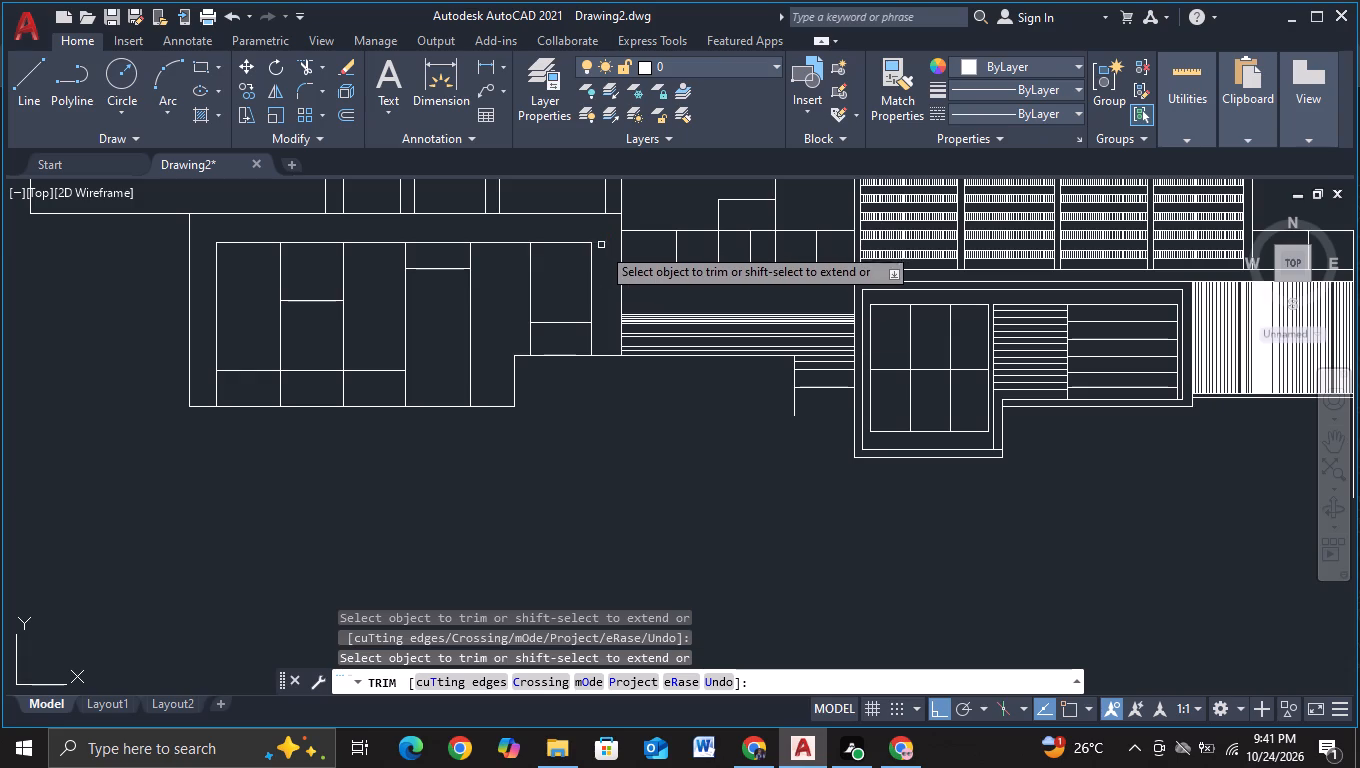
{"action": "scroll", "coordinate": [602, 462], "scroll_direction": "down", "scroll_amount": 1}
{"action": "middle_click_drag", "start_coordinate": [602, 462], "coordinate": [652, 445]}
{"action": "key", "text": "Escape"}
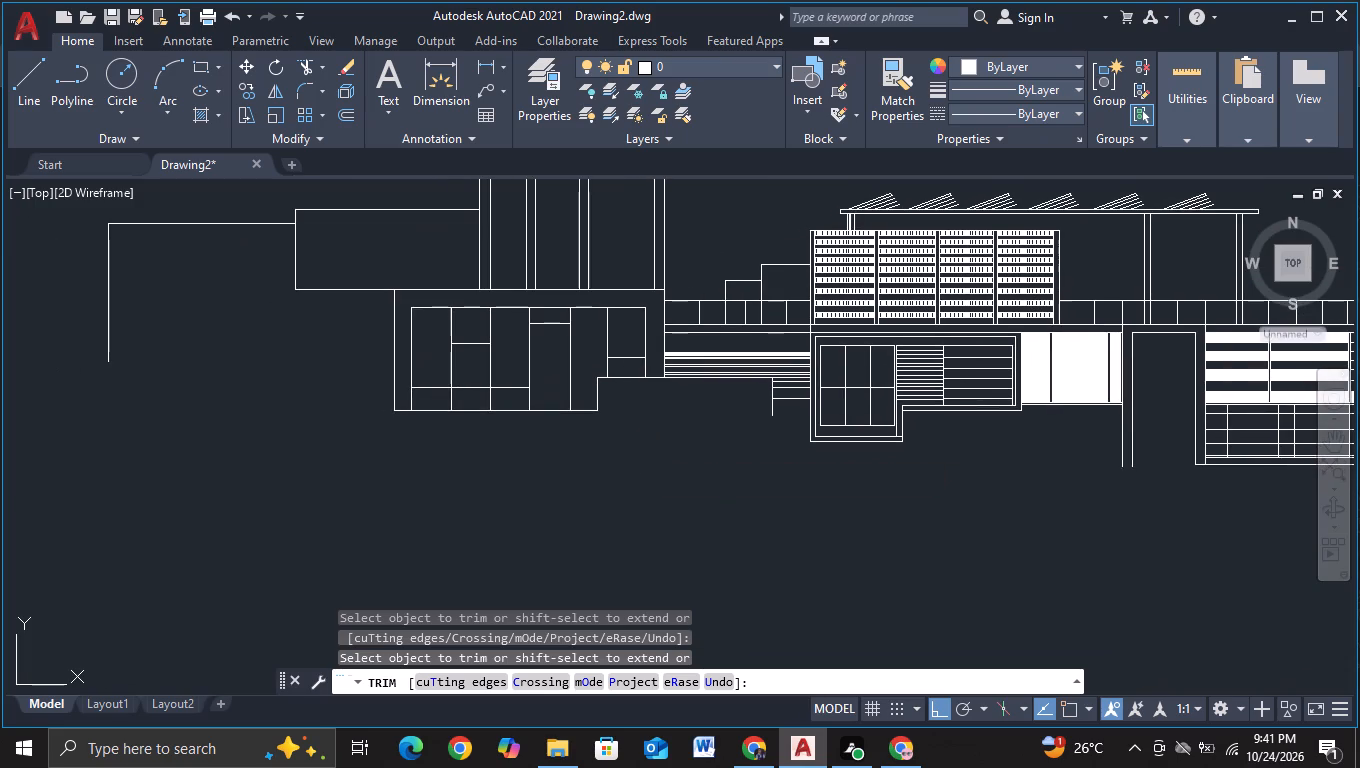
With object snap on, draw the portal frame below the step edge: left leg with foot, inner side about 12.4 units high, and inner top about 14 units.
{"action": "middle_click_drag", "start_coordinate": [664, 428], "coordinate": [700, 394]}
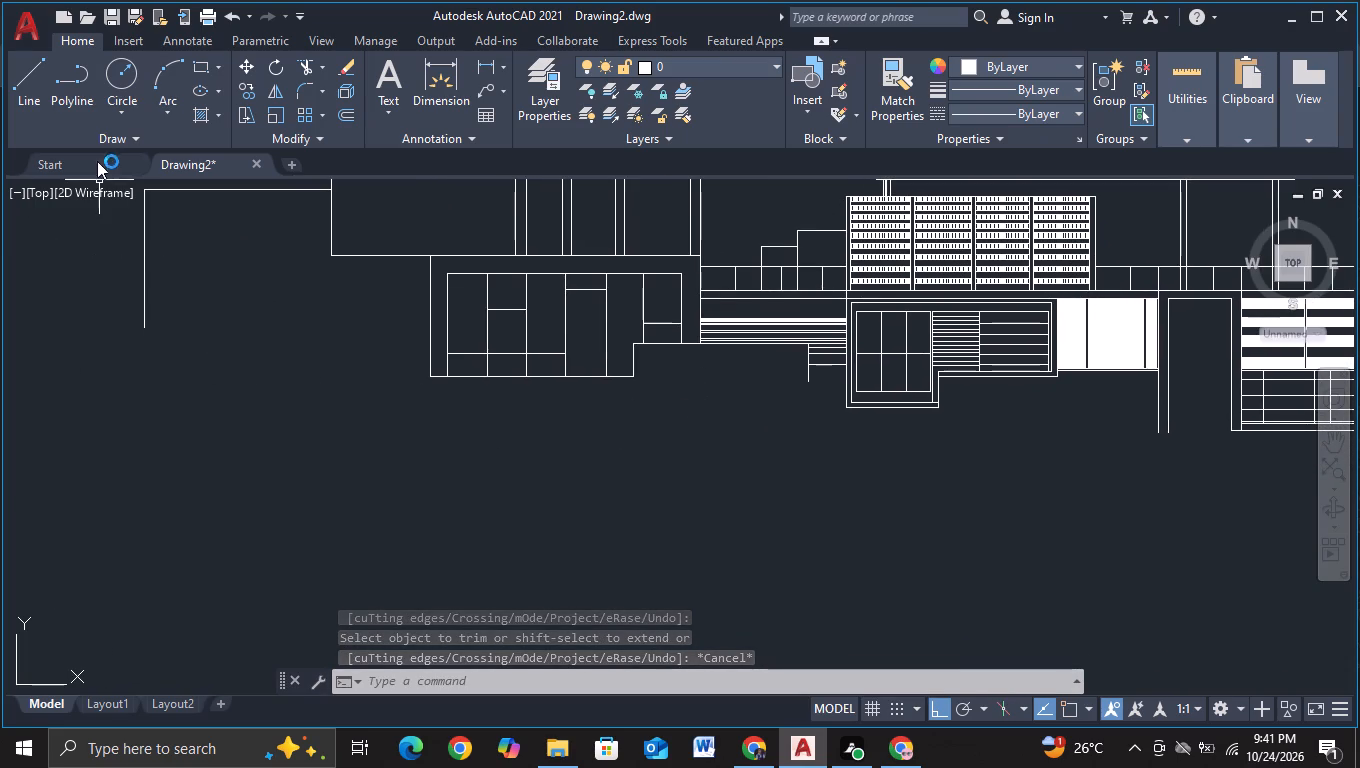
{"action": "left_click", "coordinate": [40, 104]}
{"action": "key", "text": "Escape"}
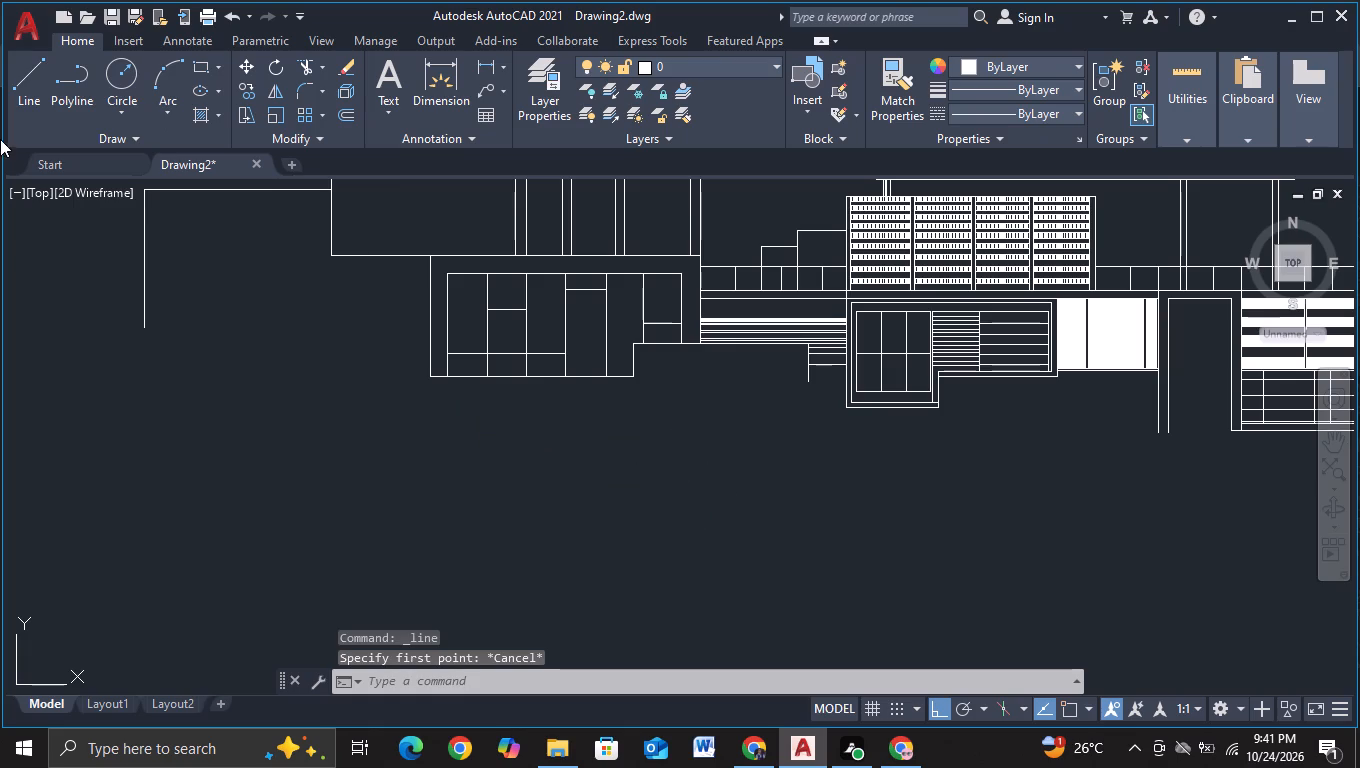
{"action": "left_click", "coordinate": [24, 114]}
{"action": "middle_click_drag", "start_coordinate": [584, 463], "coordinate": [403, 445]}
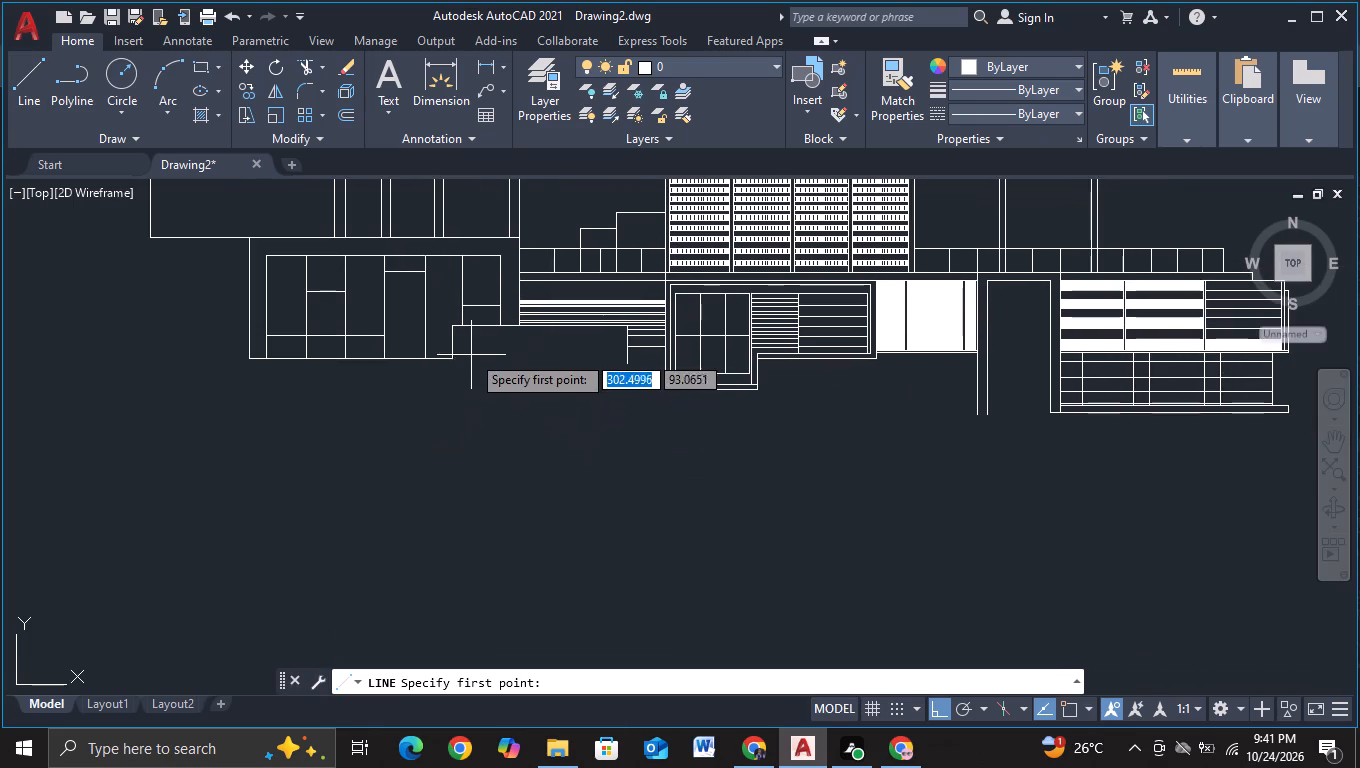
{"action": "key", "text": "F3"}
{"action": "left_click", "coordinate": [452, 363]}
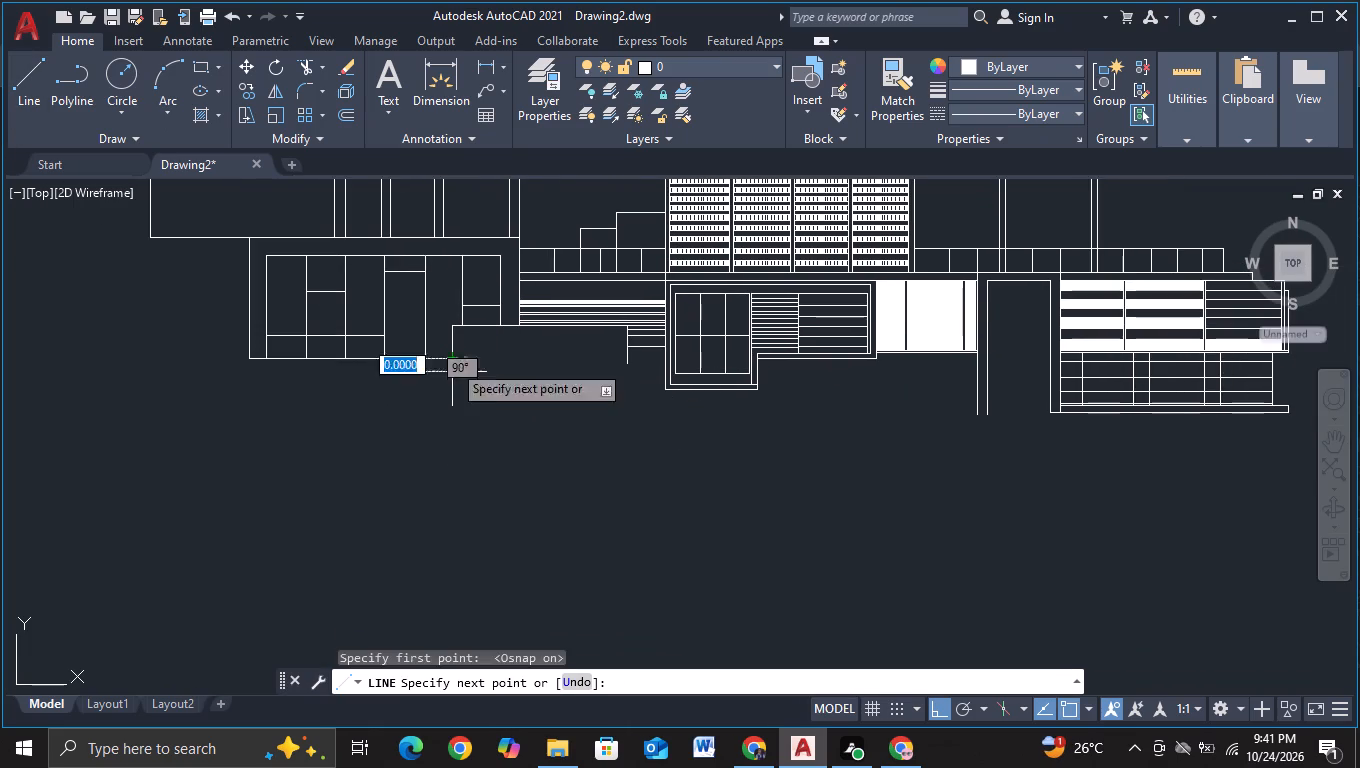
{"action": "left_click", "coordinate": [452, 468]}
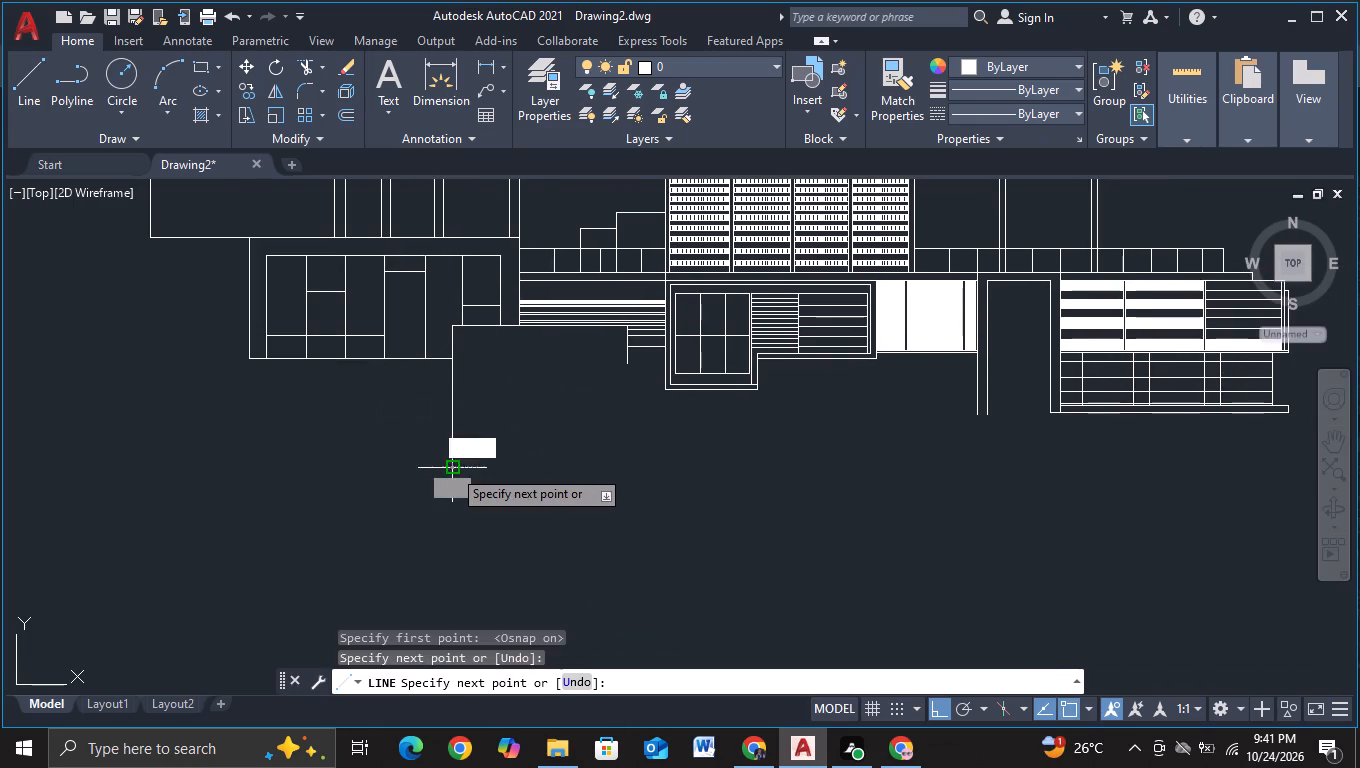
{"action": "scroll", "coordinate": [463, 466], "scroll_direction": "up", "scroll_amount": 2}
{"action": "left_click", "coordinate": [463, 466]}
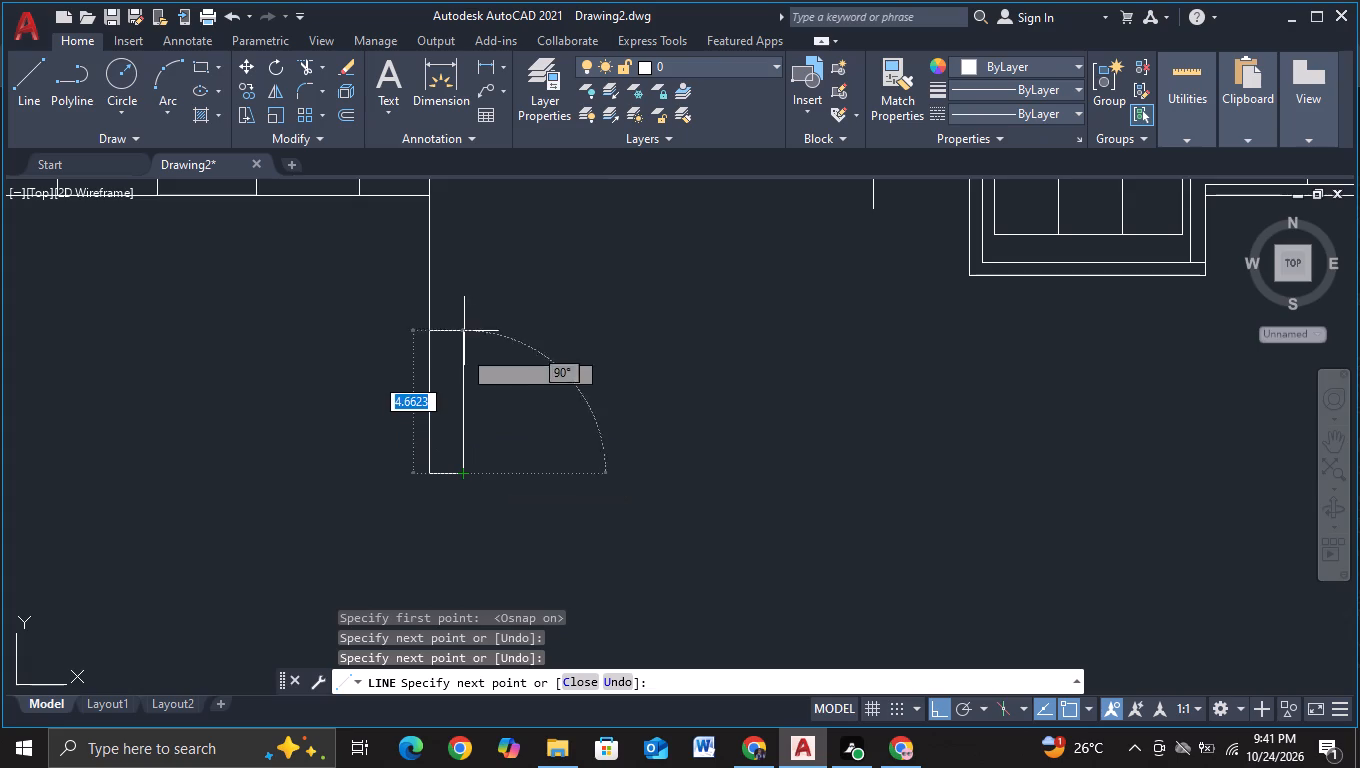
{"action": "middle_click_drag", "start_coordinate": [471, 303], "coordinate": [418, 564]}
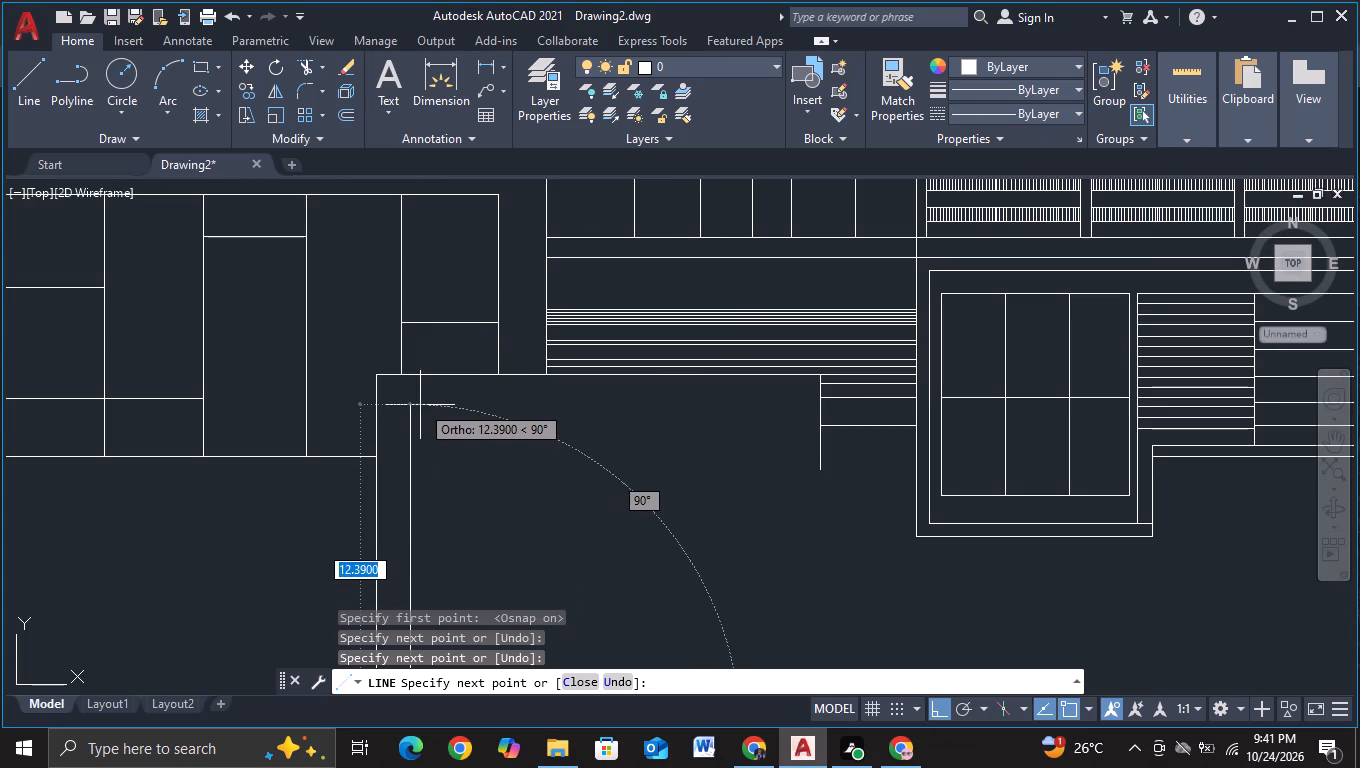
{"action": "left_click", "coordinate": [420, 405]}
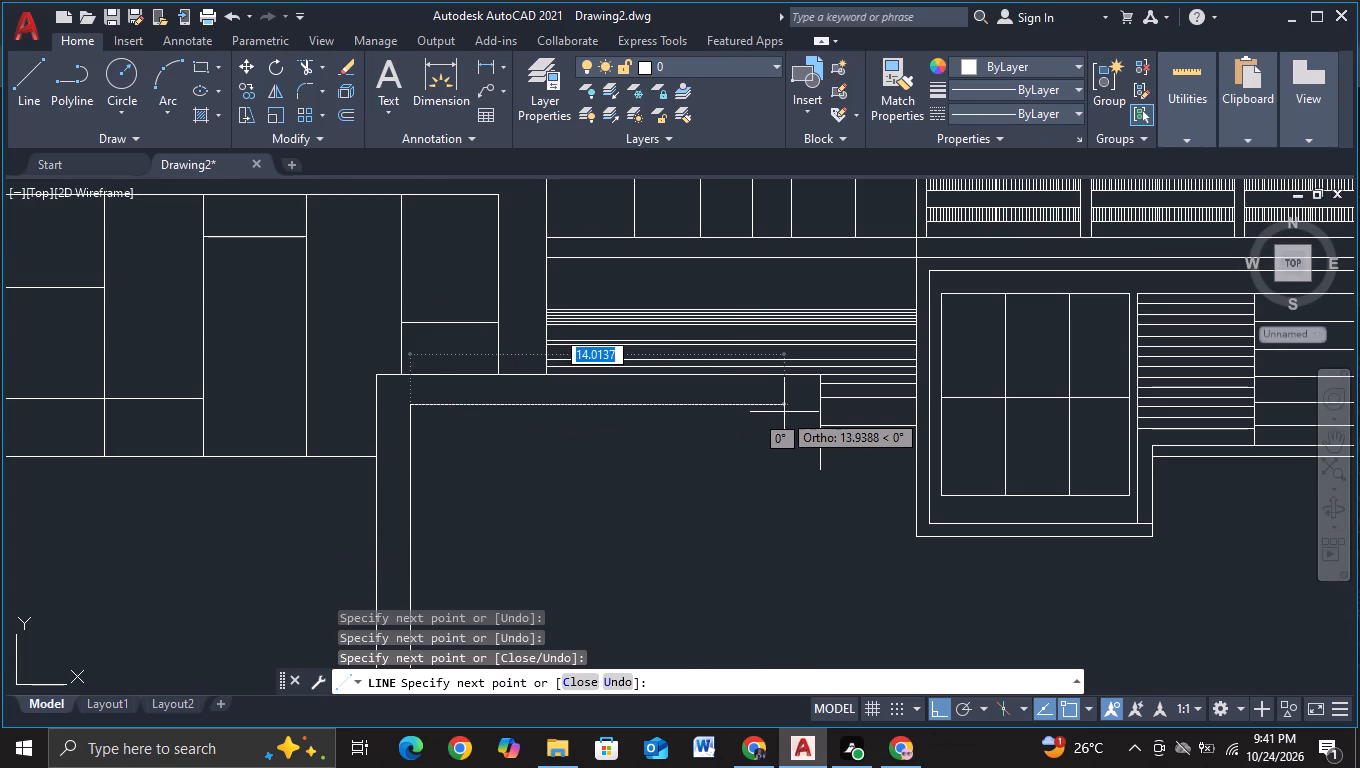
{"action": "left_click", "coordinate": [784, 412]}
{"action": "middle_click_drag", "start_coordinate": [779, 586], "coordinate": [777, 511]}
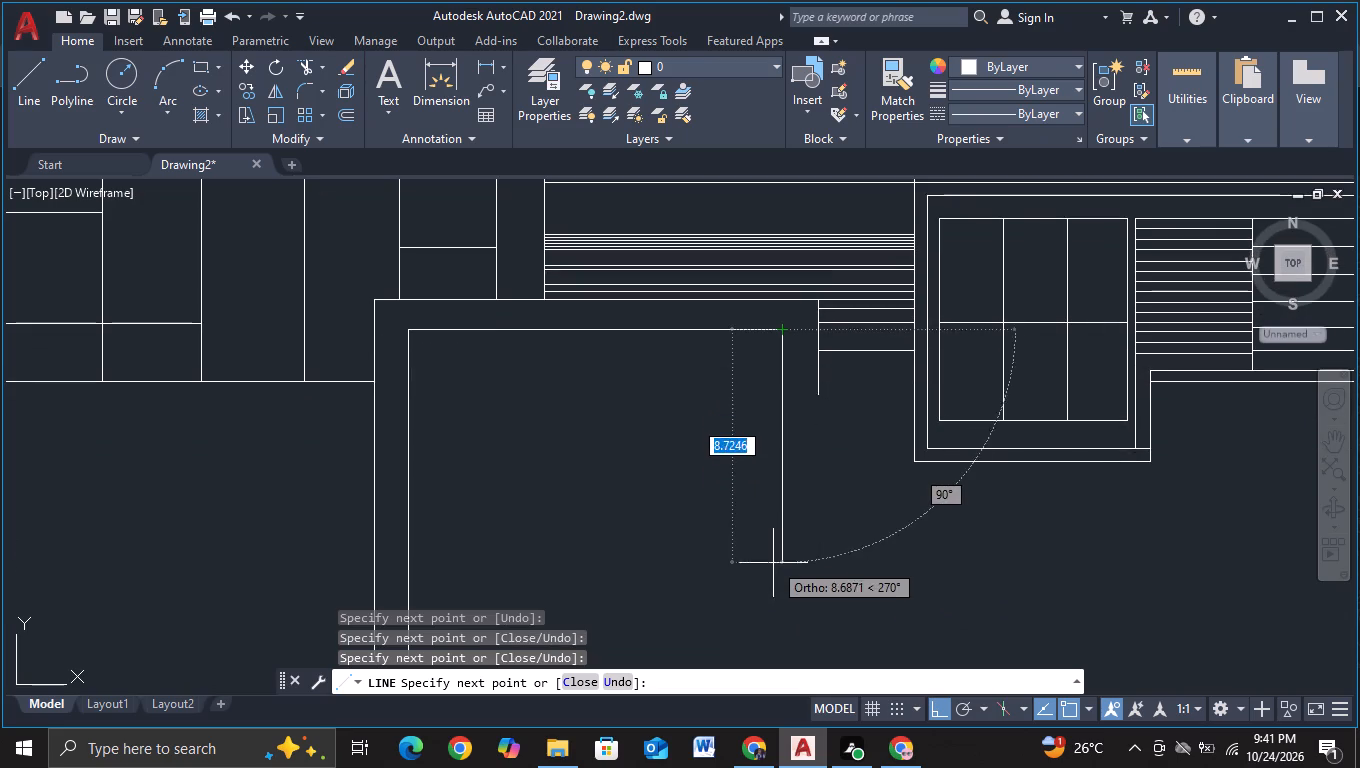
{"action": "middle_click_drag", "start_coordinate": [775, 575], "coordinate": [780, 498]}
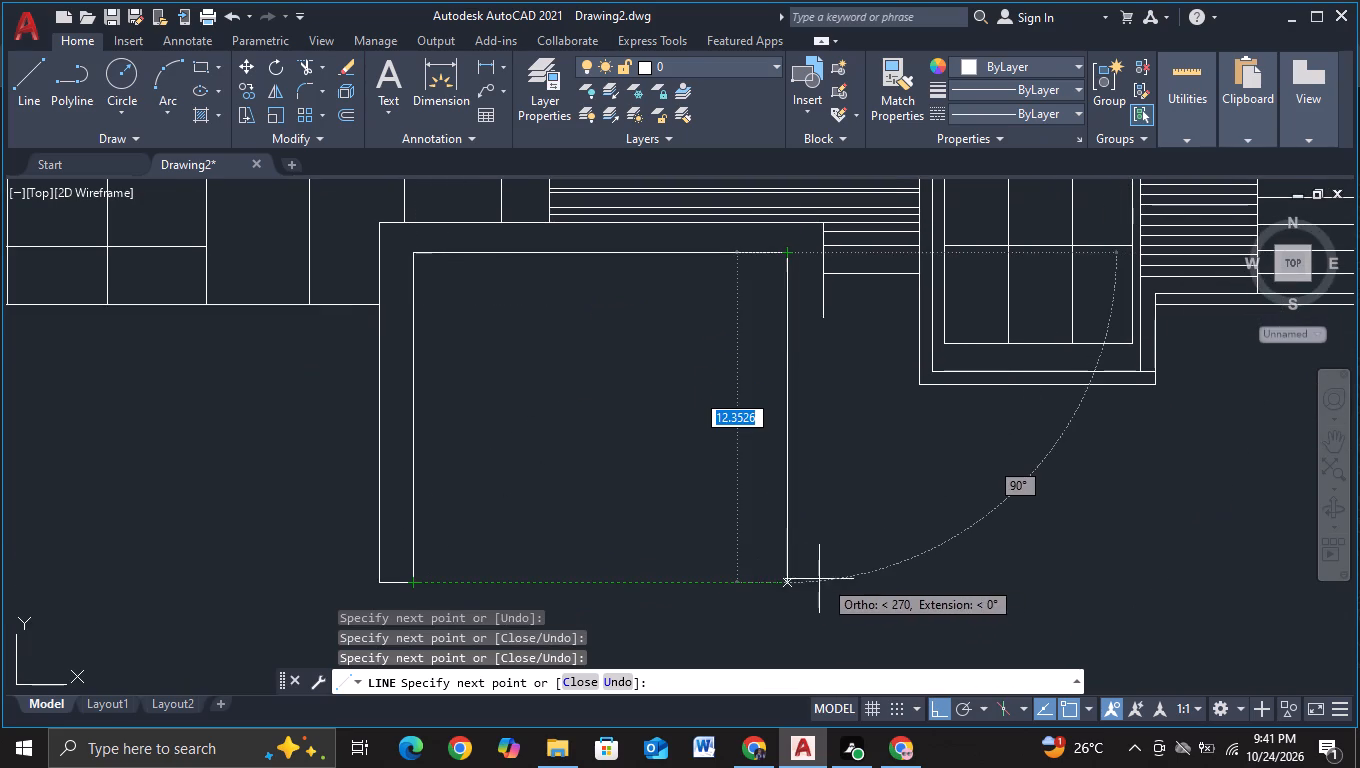
{"action": "left_click", "coordinate": [788, 582]}
{"action": "key", "text": "Escape"}
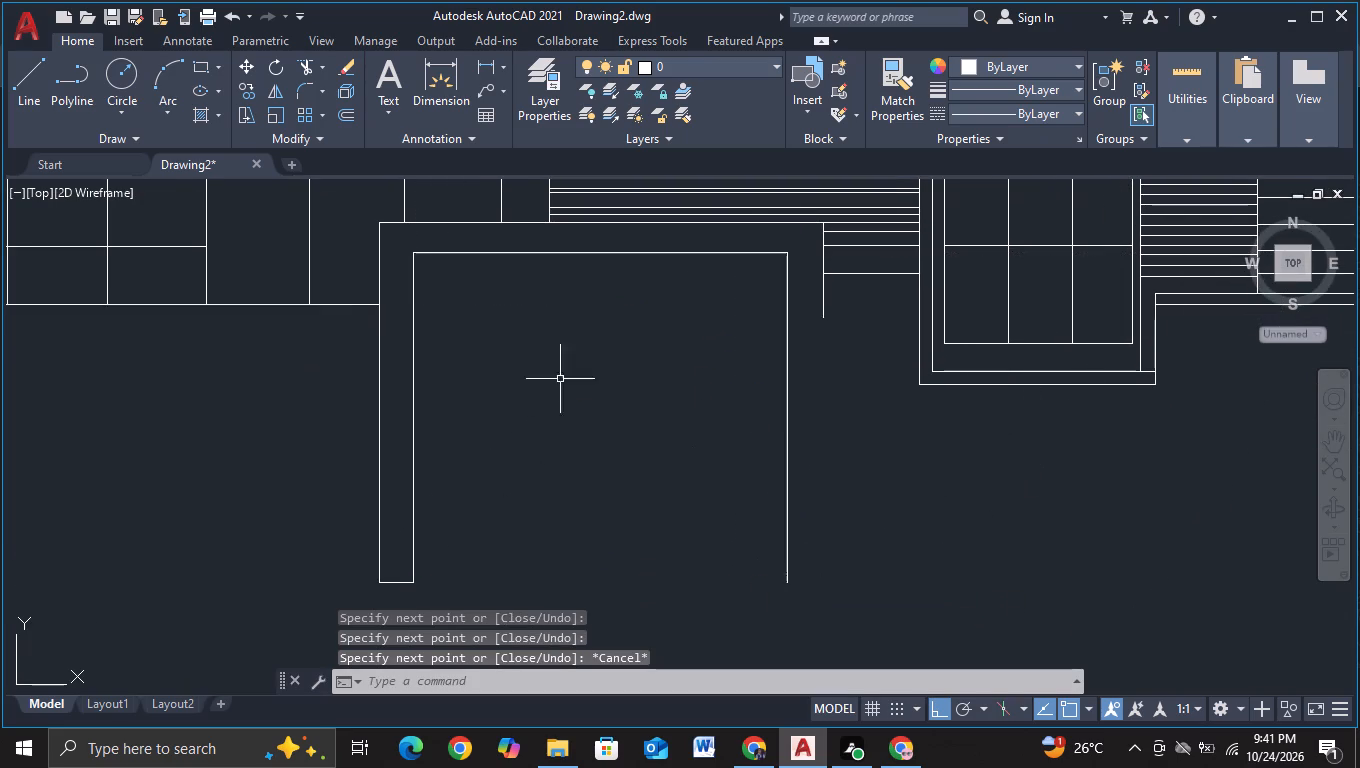
Complete the frame's right leg by extending its outer line down about 9.9 units and closing the foot with a horizontal line about 1.4 units long.
{"action": "left_click", "coordinate": [36, 111]}
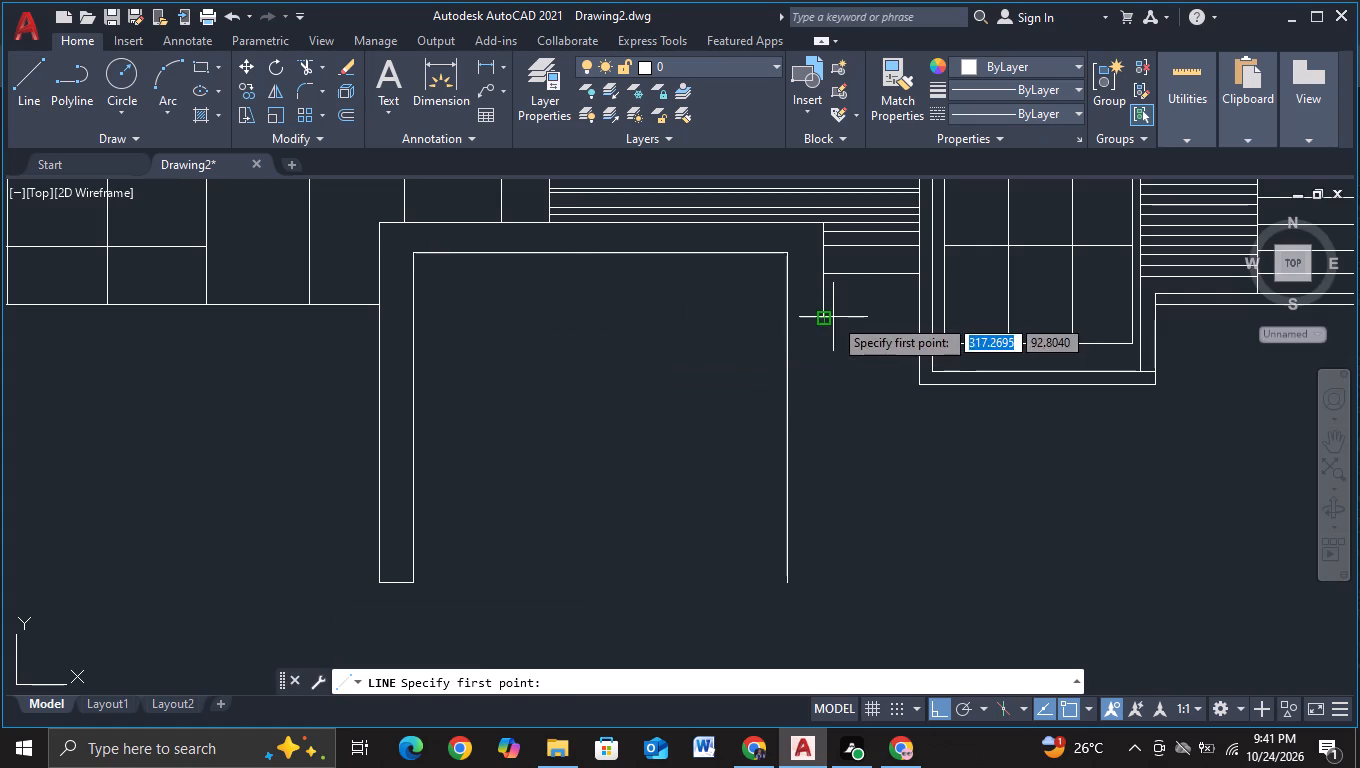
{"action": "left_click", "coordinate": [833, 317]}
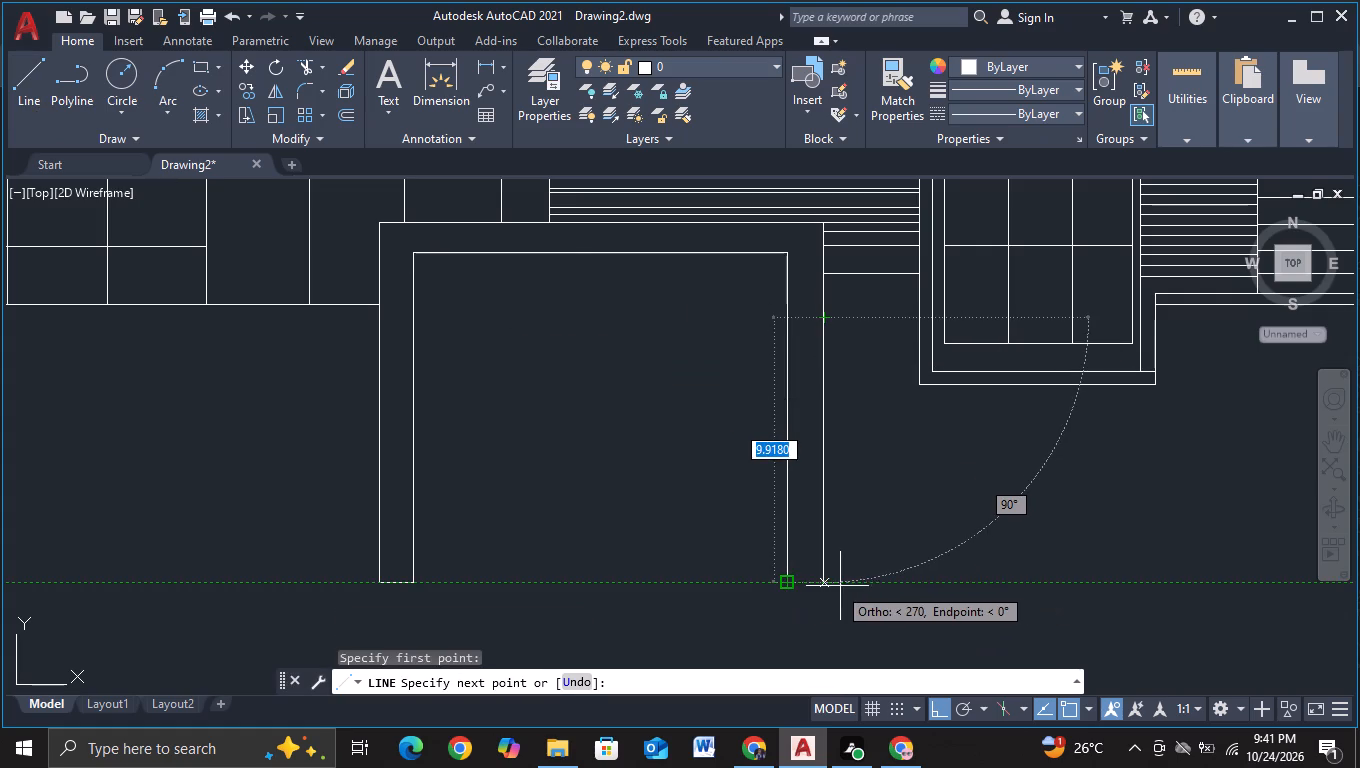
{"action": "left_click", "coordinate": [825, 583]}
{"action": "key", "text": "Escape"}
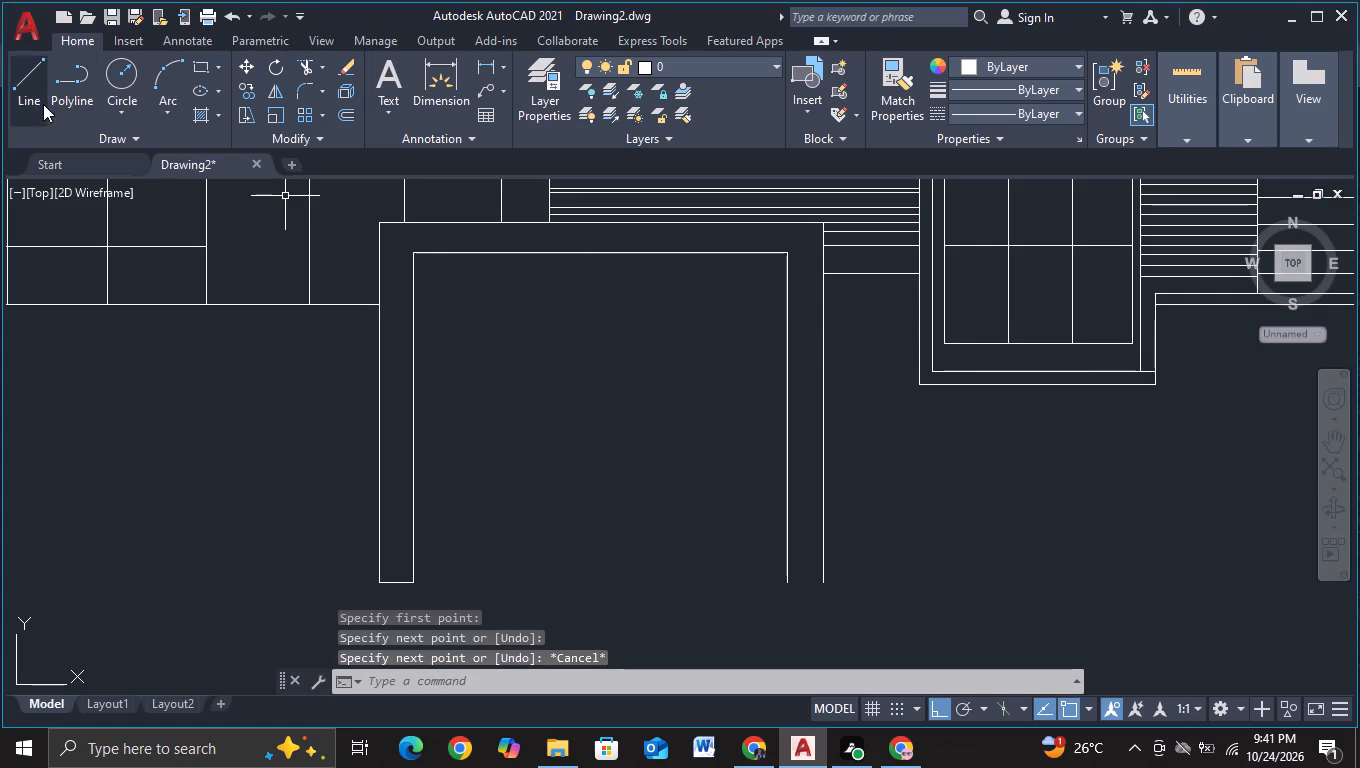
{"action": "left_click", "coordinate": [43, 104]}
{"action": "left_click", "coordinate": [790, 577]}
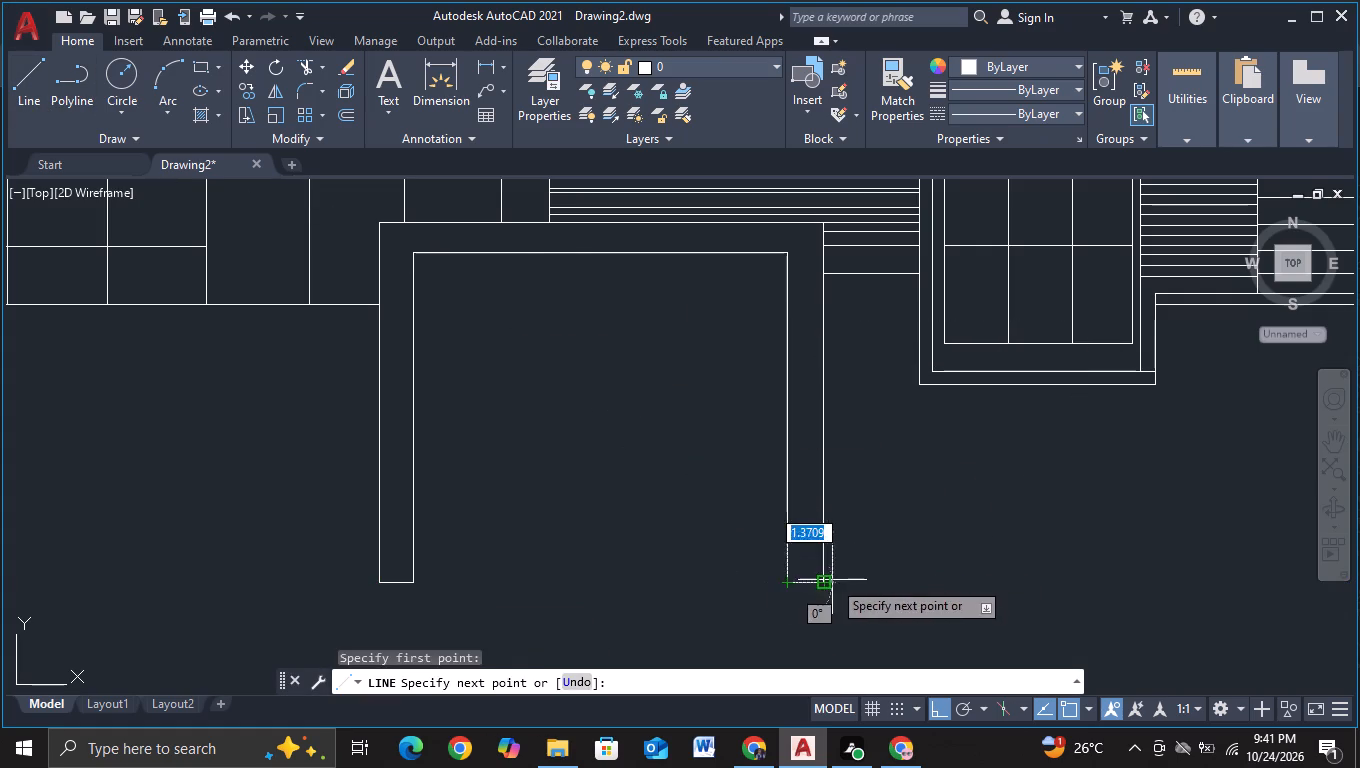
{"action": "left_click", "coordinate": [832, 580]}
{"action": "key", "text": "Escape"}
Copy the left leg's inner vertical six times across the portal opening: three close together, the others about 5.8, 8.6 and 11.5 units away.
{"action": "scroll", "coordinate": [973, 604], "scroll_direction": "down", "scroll_amount": 2}
{"action": "middle_click_drag", "start_coordinate": [973, 605], "coordinate": [1025, 555]}
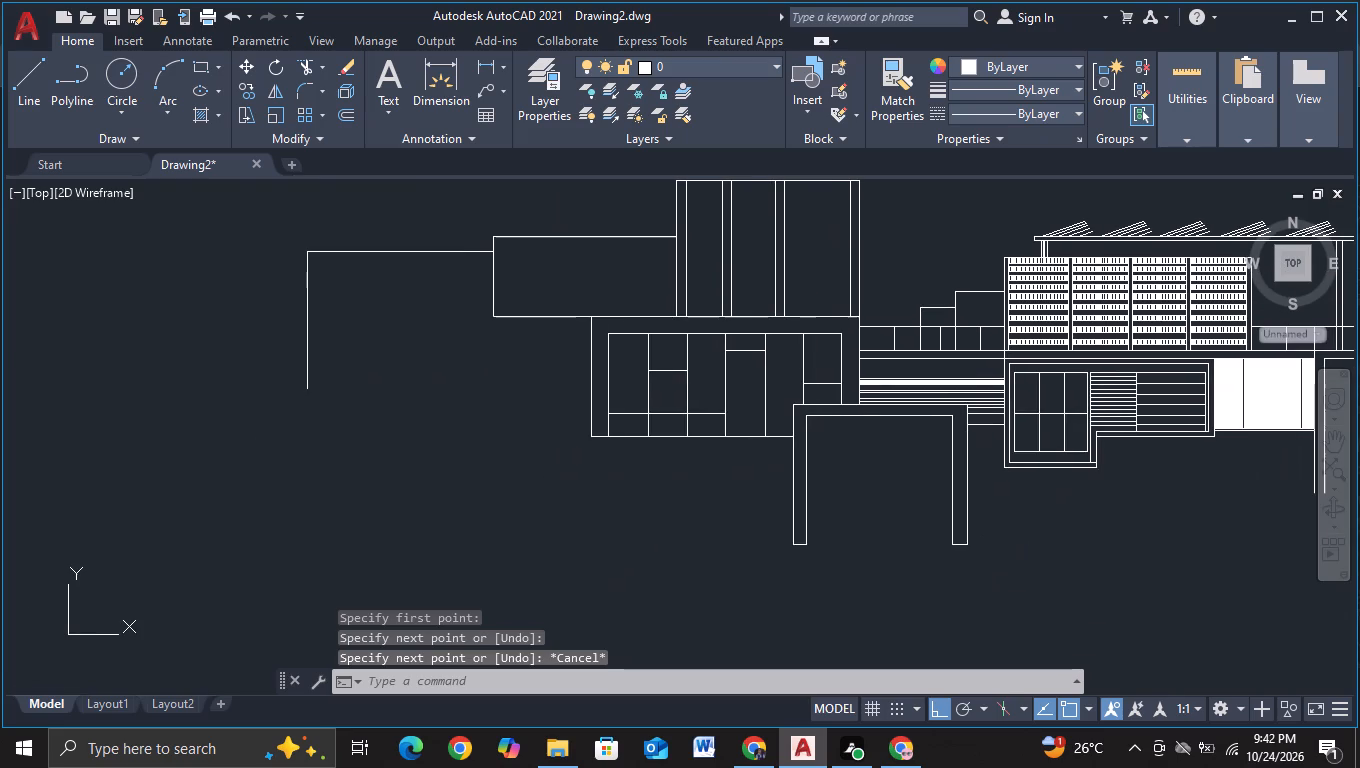
{"action": "middle_click_drag", "start_coordinate": [1025, 555], "coordinate": [826, 516]}
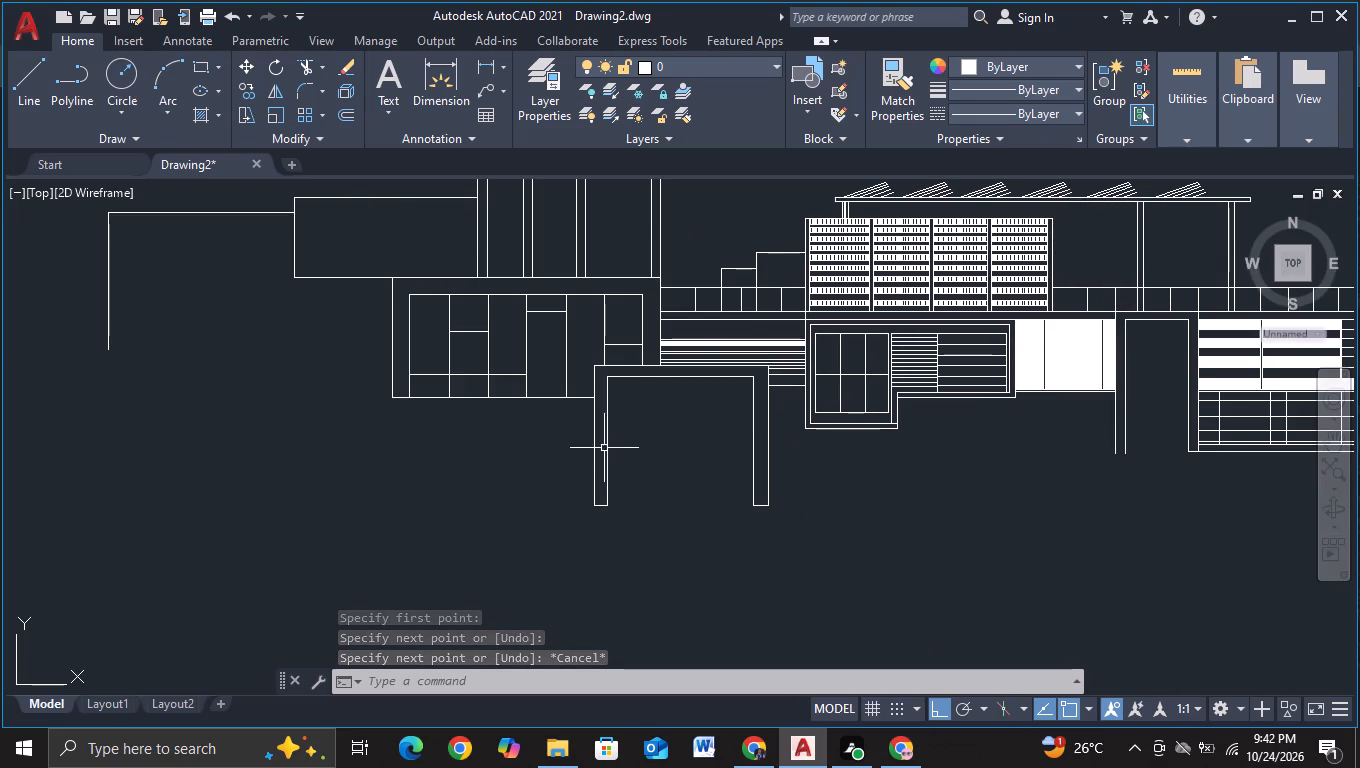
{"action": "left_click", "coordinate": [606, 449]}
{"action": "key", "text": "c"}
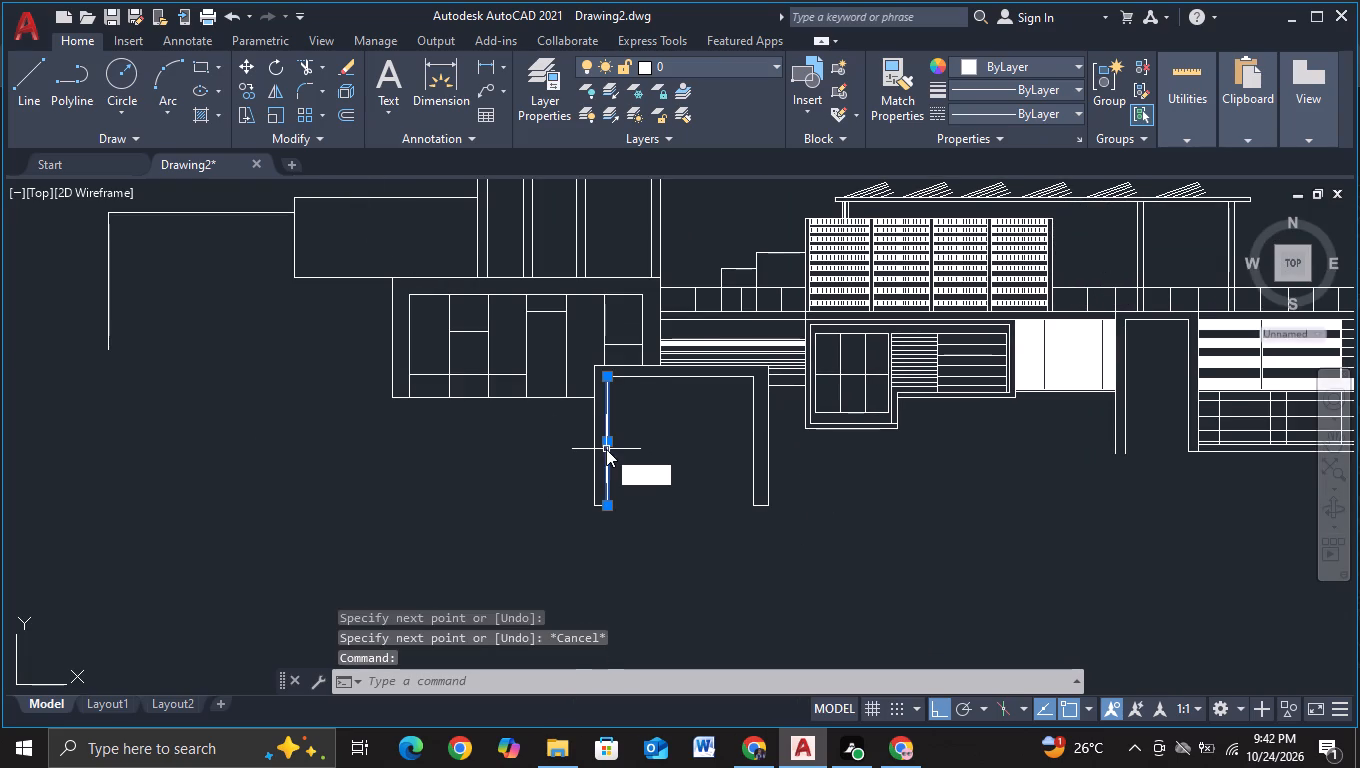
{"action": "double_click", "coordinate": [672, 512]}
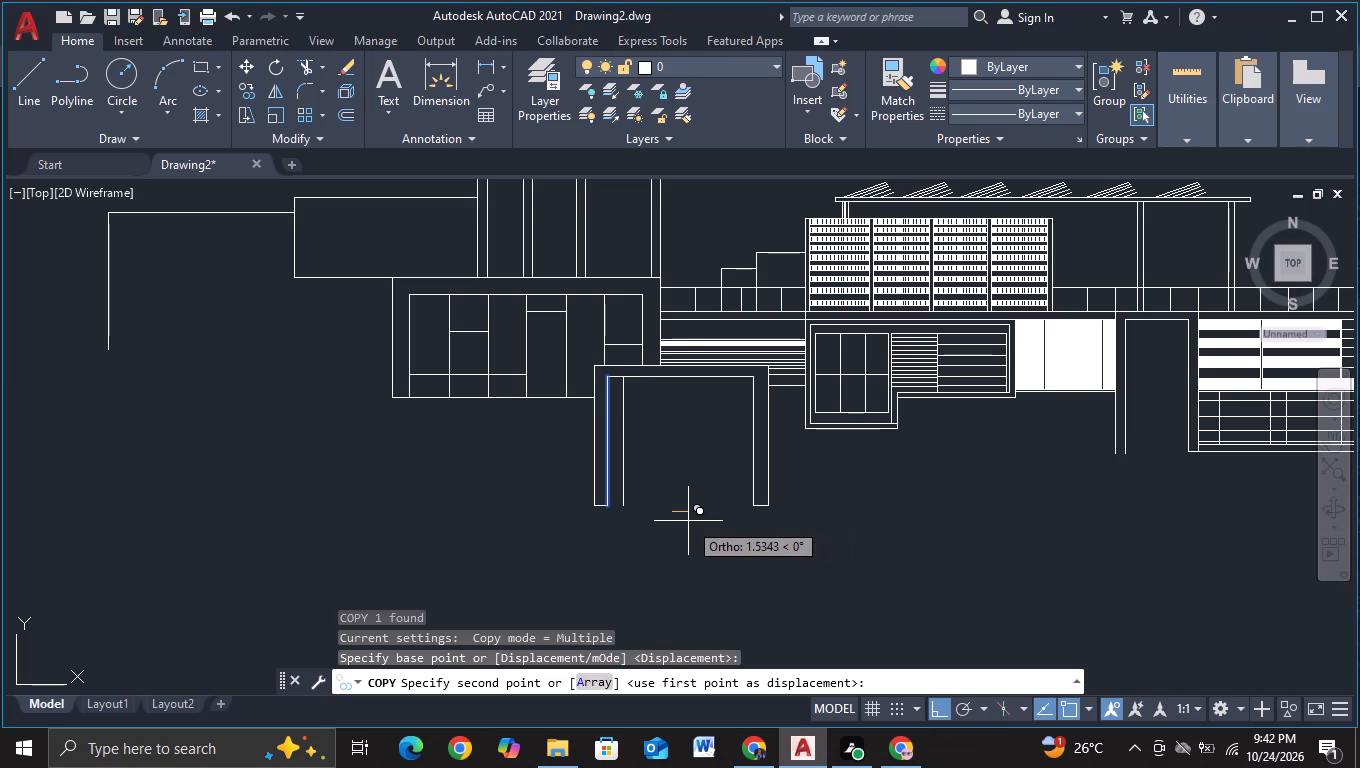
{"action": "left_click", "coordinate": [684, 521]}
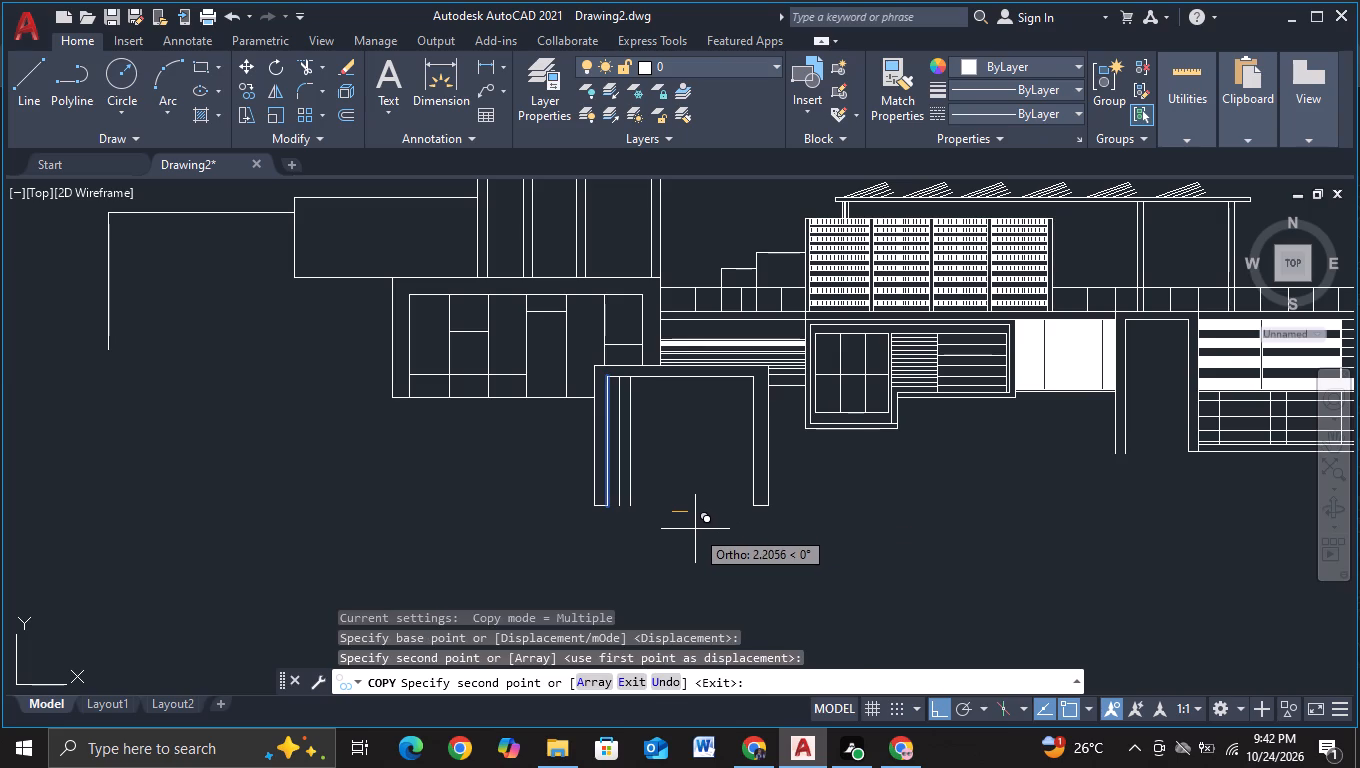
{"action": "left_click", "coordinate": [695, 529]}
{"action": "left_click", "coordinate": [706, 533]}
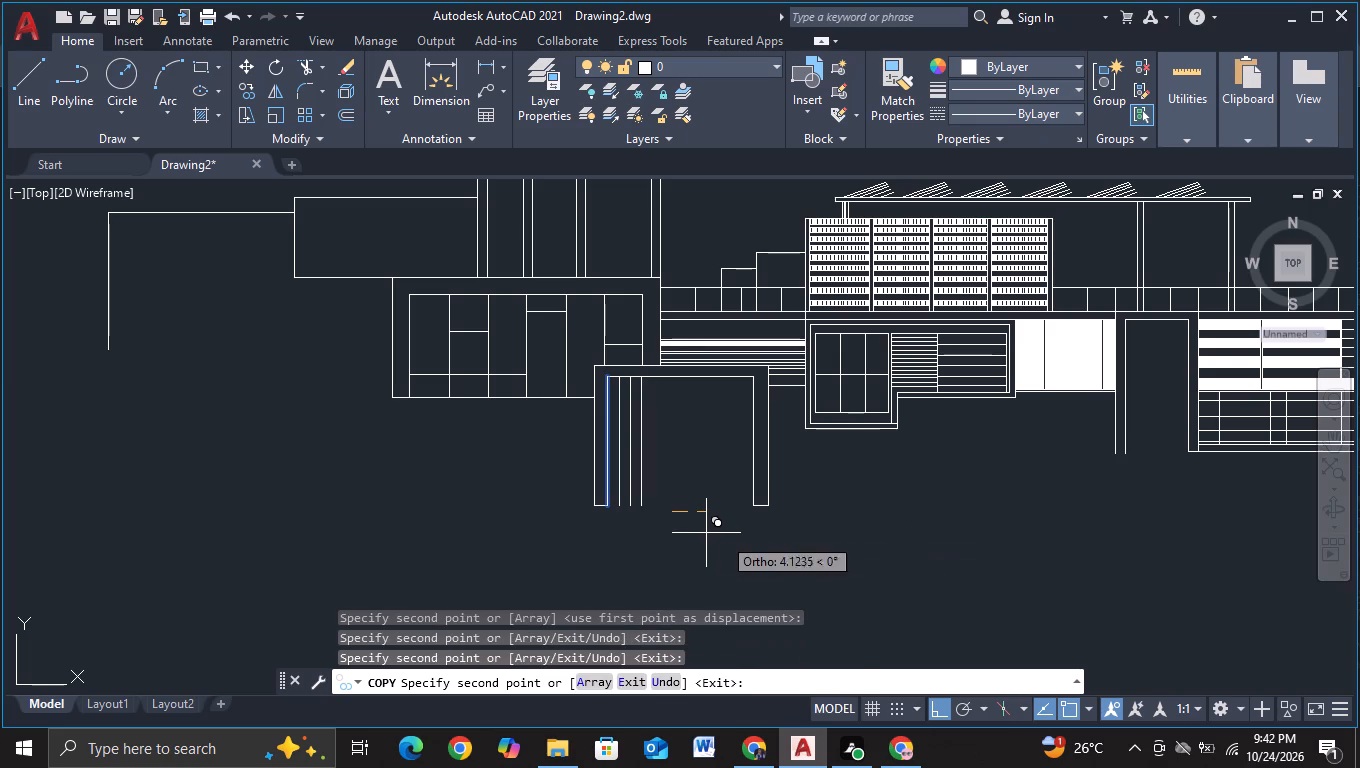
{"action": "left_click", "coordinate": [792, 547]}
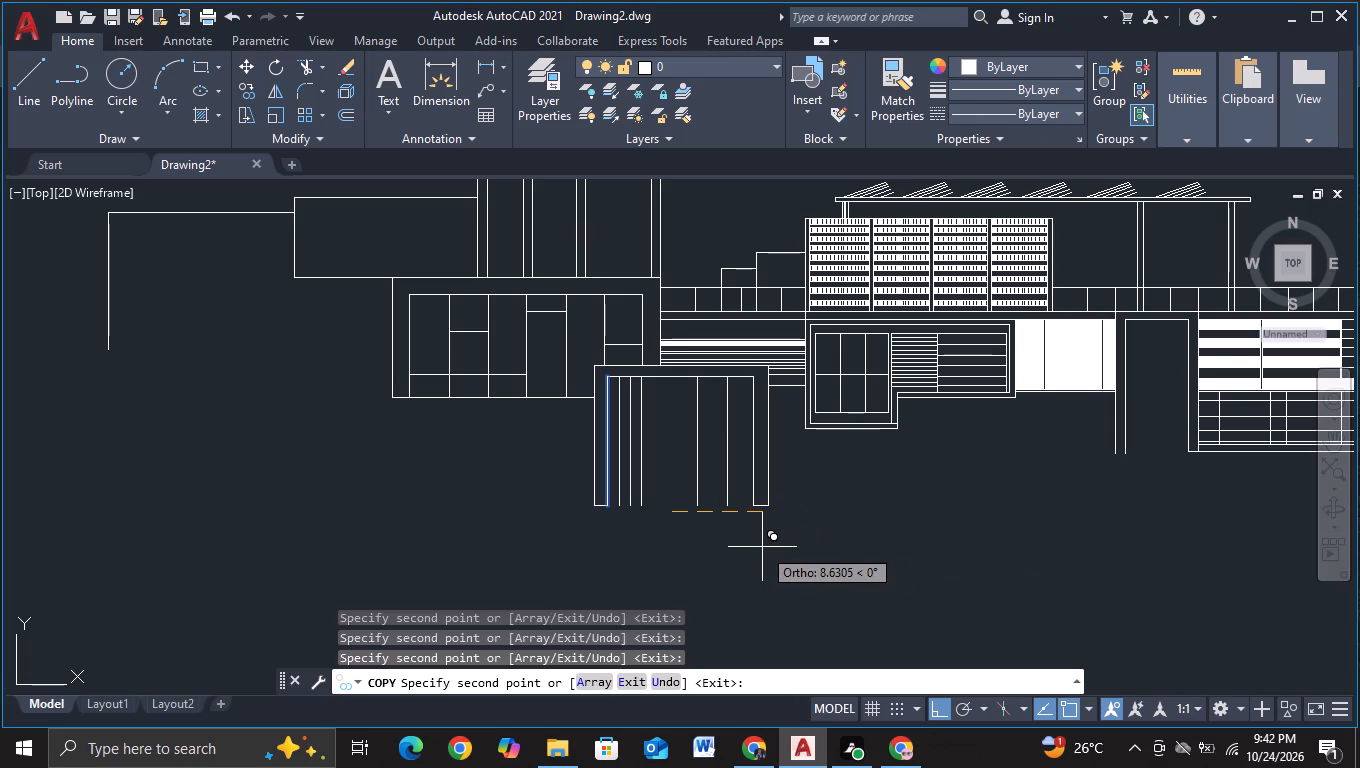
{"action": "left_click", "coordinate": [762, 547]}
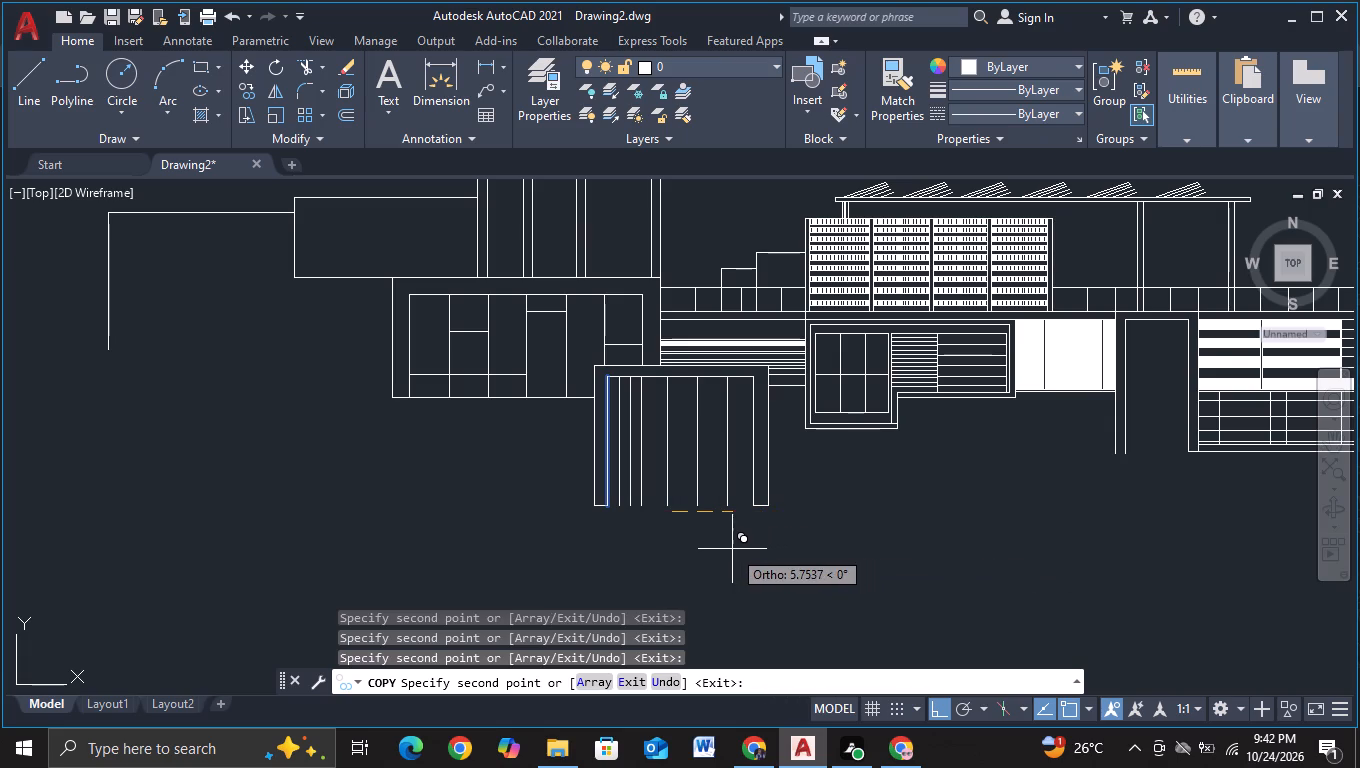
{"action": "left_click", "coordinate": [732, 549]}
{"action": "key", "text": "Escape"}
With object snap off, draw a horizontal line near the top of the portal opening, from just before the third copied vertical to past the last.
{"action": "left_click", "coordinate": [32, 86]}
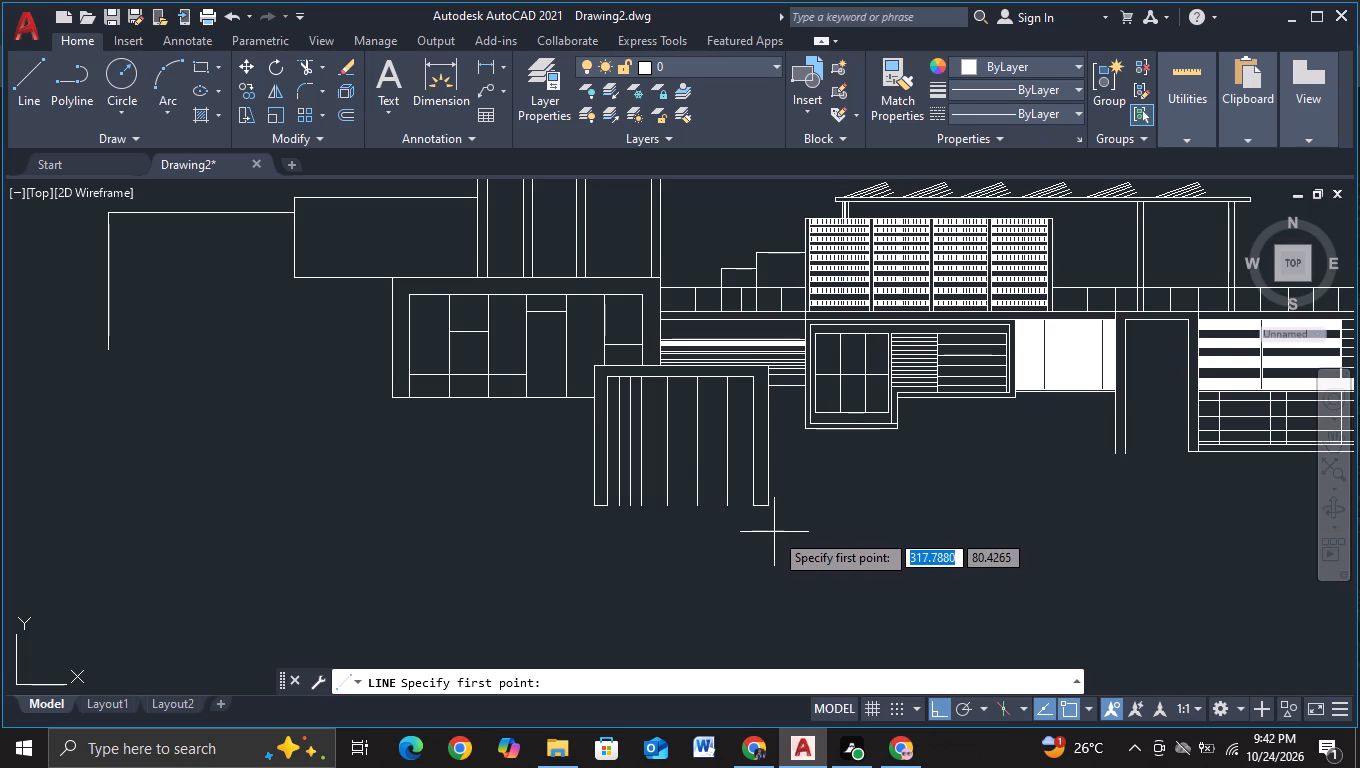
{"action": "middle_click_drag", "start_coordinate": [774, 532], "coordinate": [707, 552]}
{"action": "scroll", "coordinate": [696, 530], "scroll_direction": "up", "scroll_amount": 1}
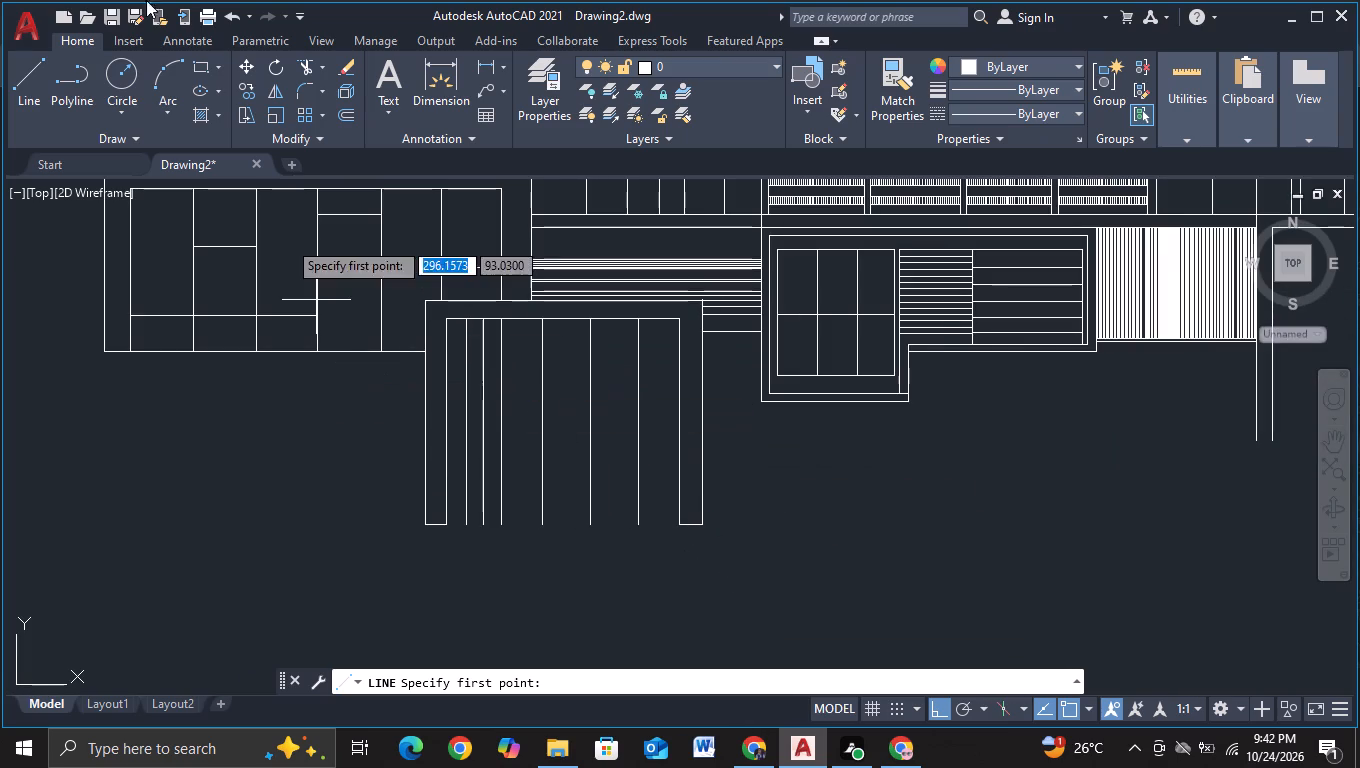
{"action": "left_click", "coordinate": [20, 87]}
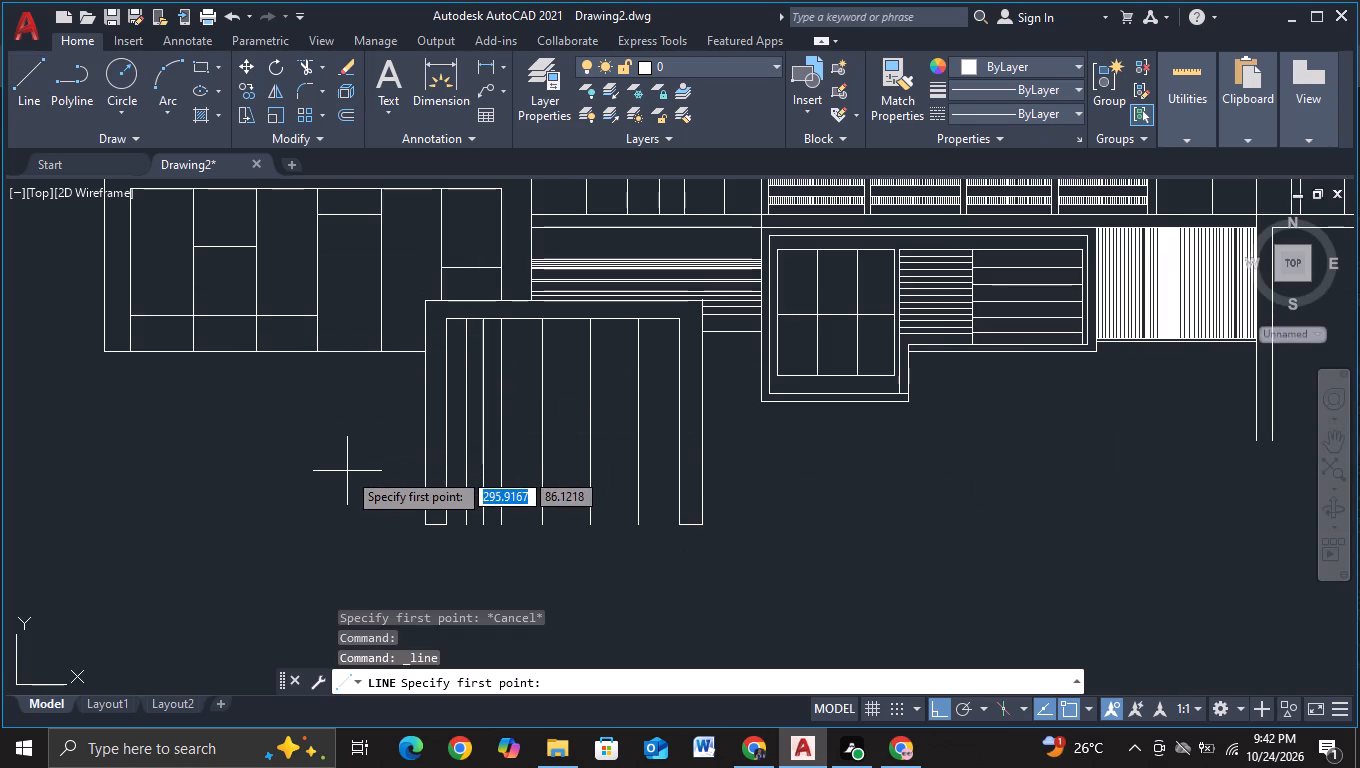
{"action": "middle_click_drag", "start_coordinate": [362, 471], "coordinate": [278, 490]}
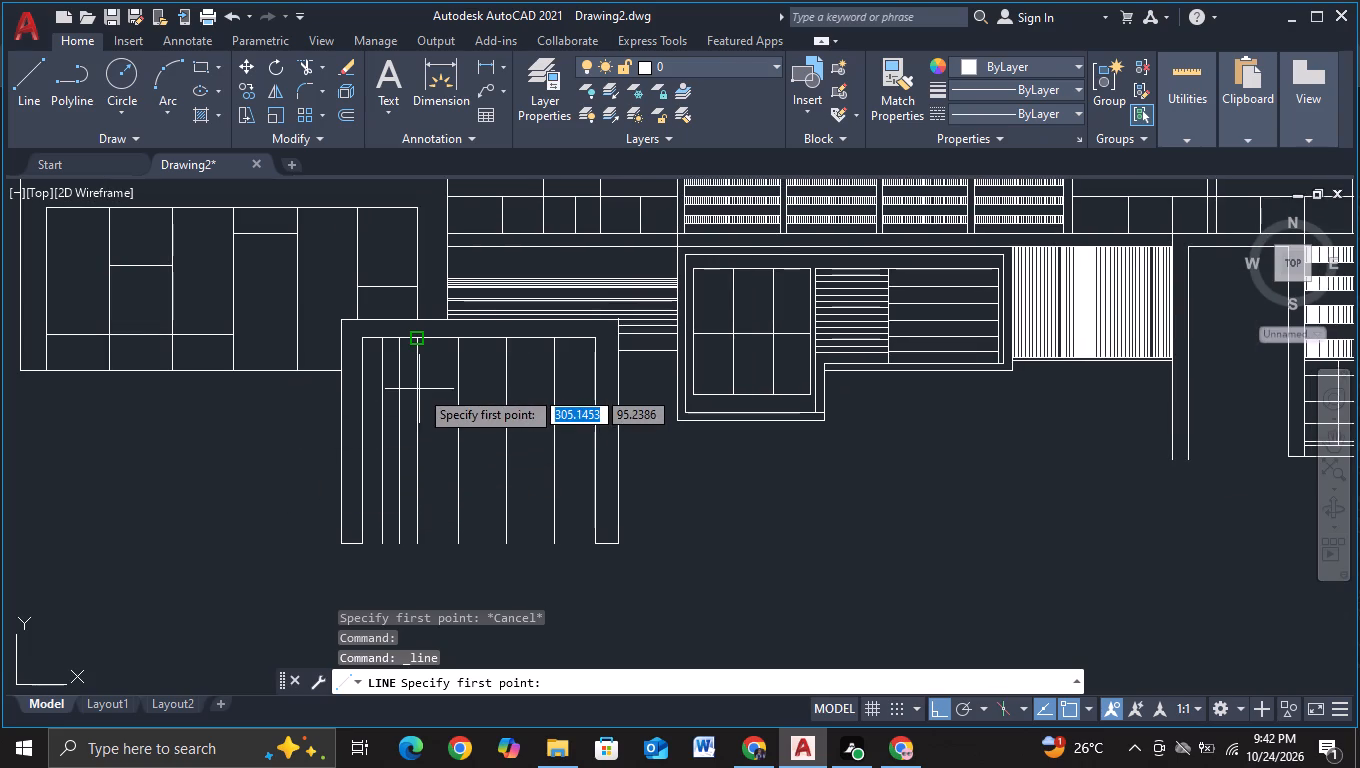
{"action": "key", "text": "F3"}
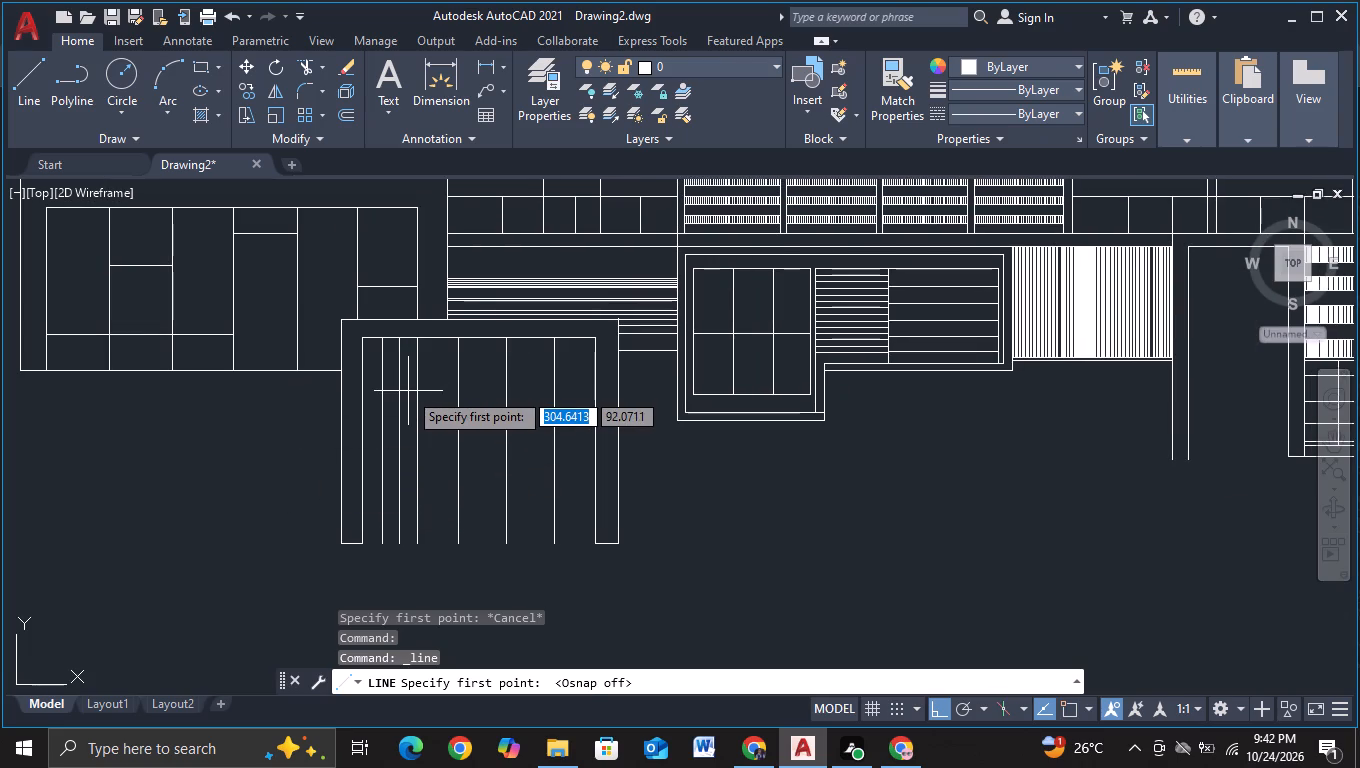
{"action": "left_click", "coordinate": [408, 391]}
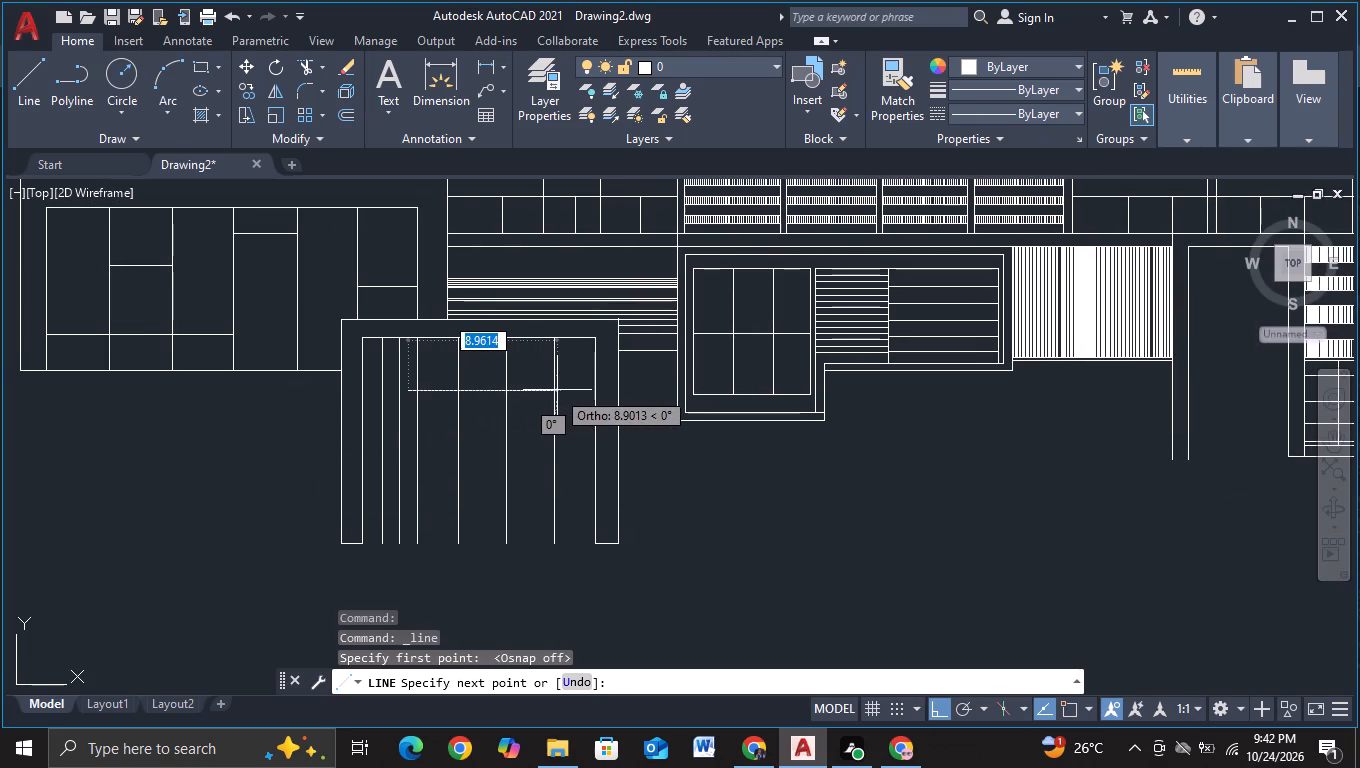
{"action": "key", "text": "Escape"}
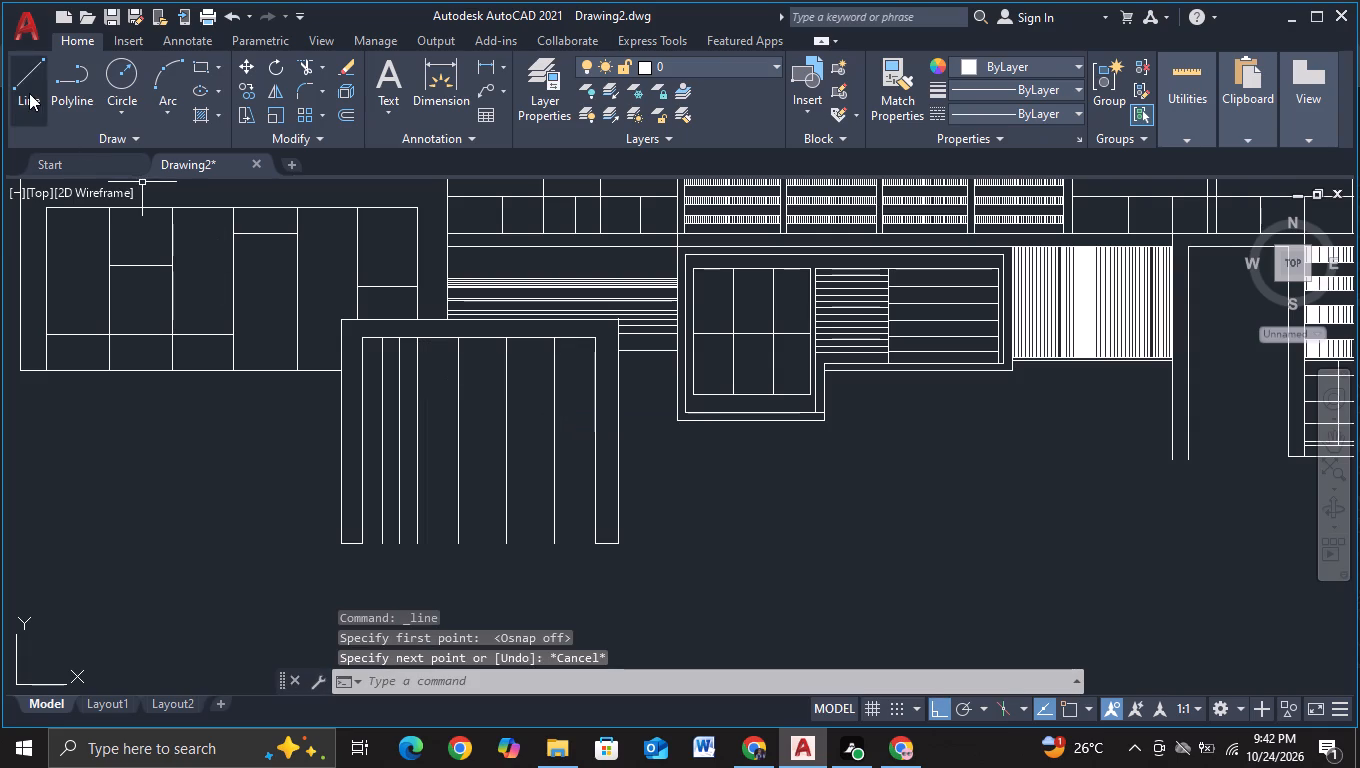
{"action": "left_click", "coordinate": [29, 93]}
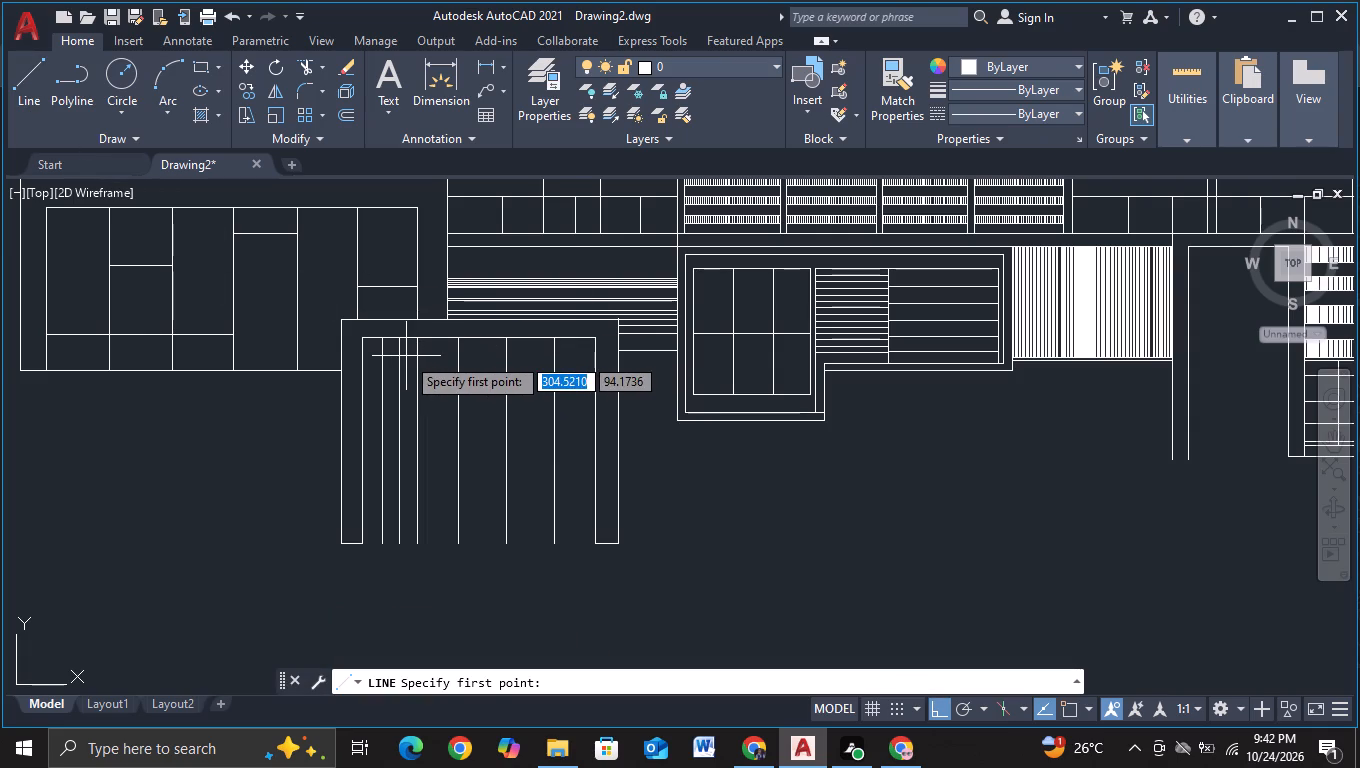
{"action": "left_click", "coordinate": [409, 361]}
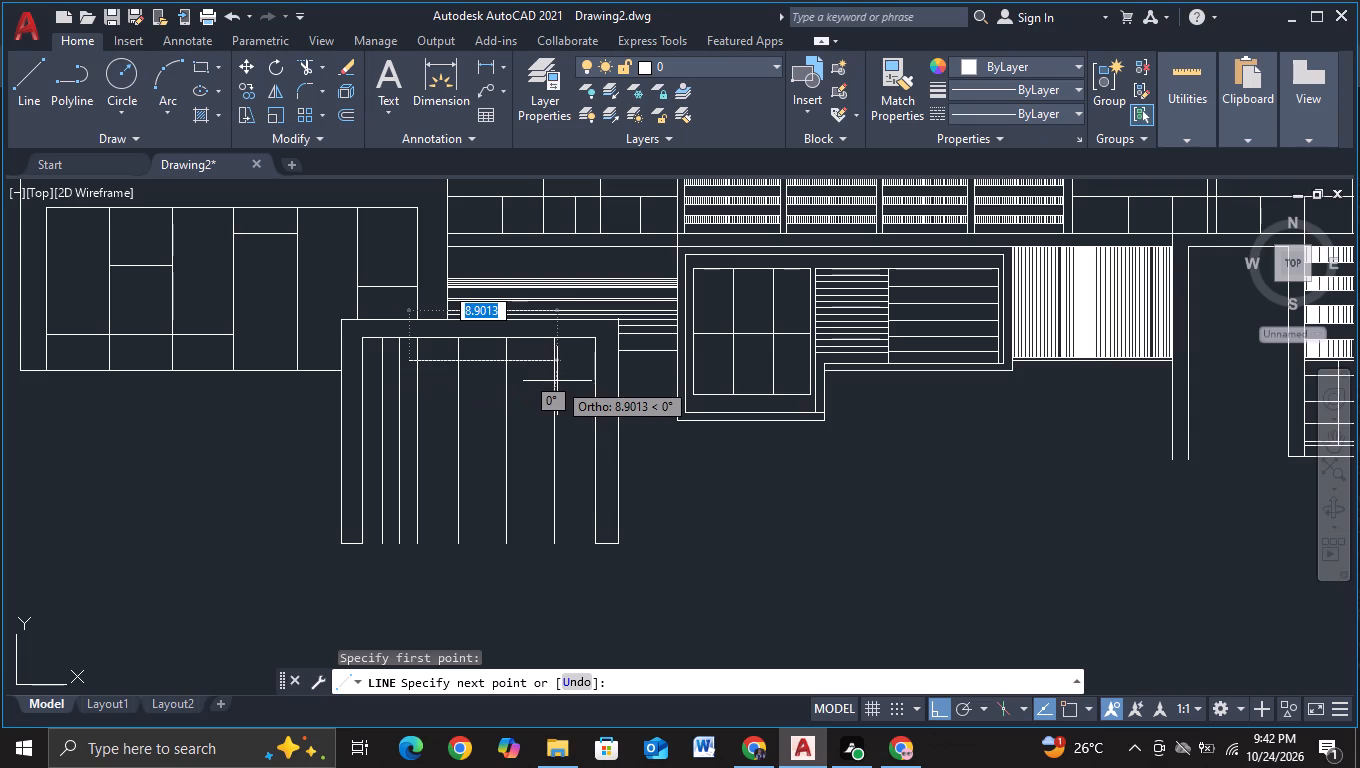
{"action": "left_click", "coordinate": [566, 383]}
{"action": "key", "text": "Escape"}
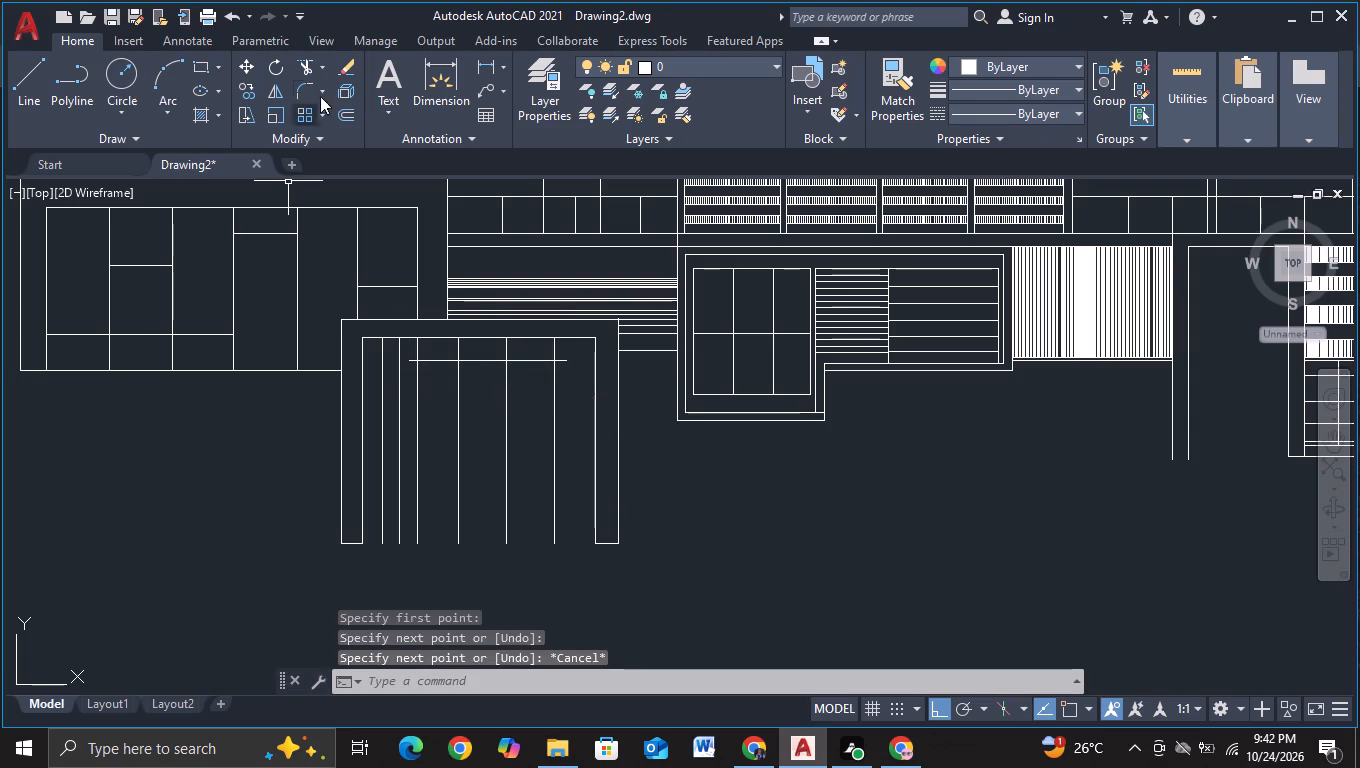
Trim both overhanging ends of the new horizontal line back to the third and last copied verticals.
{"action": "left_click", "coordinate": [306, 68]}
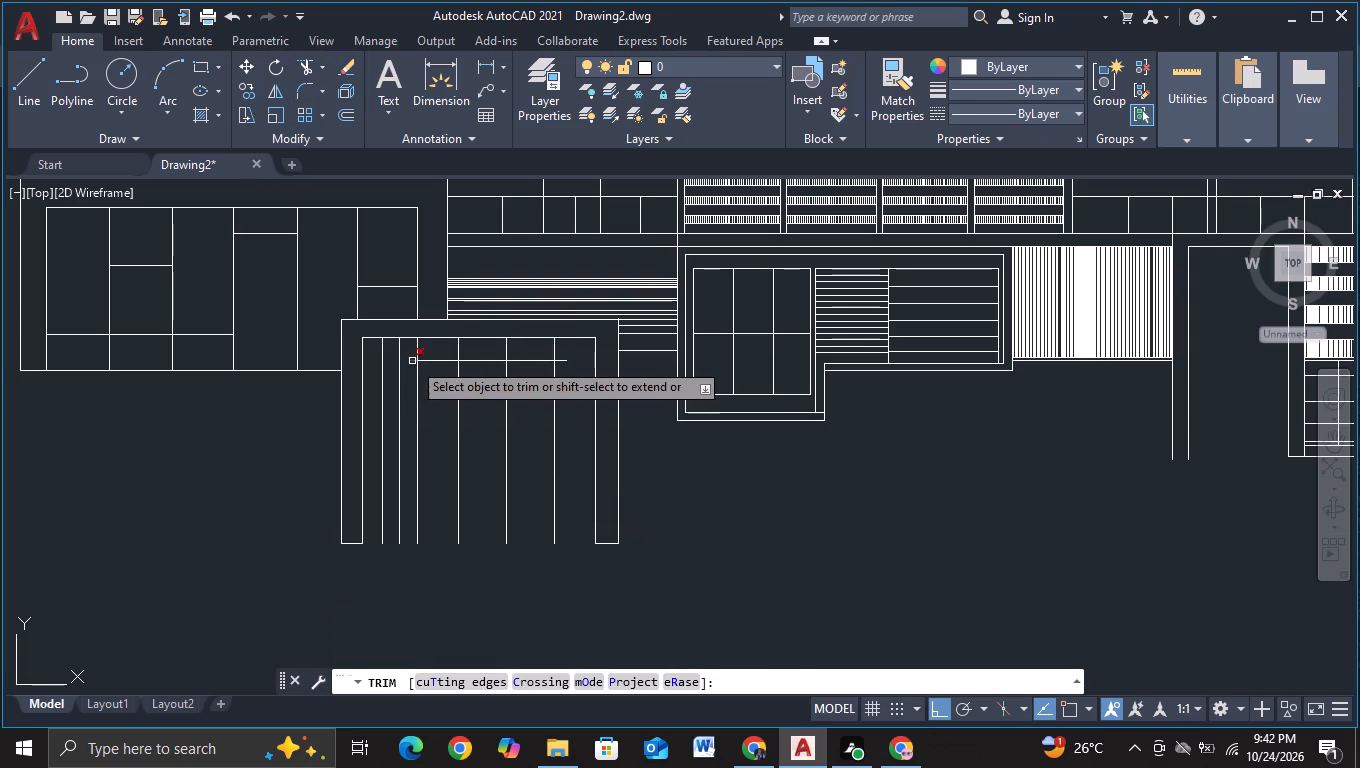
{"action": "left_click", "coordinate": [412, 361]}
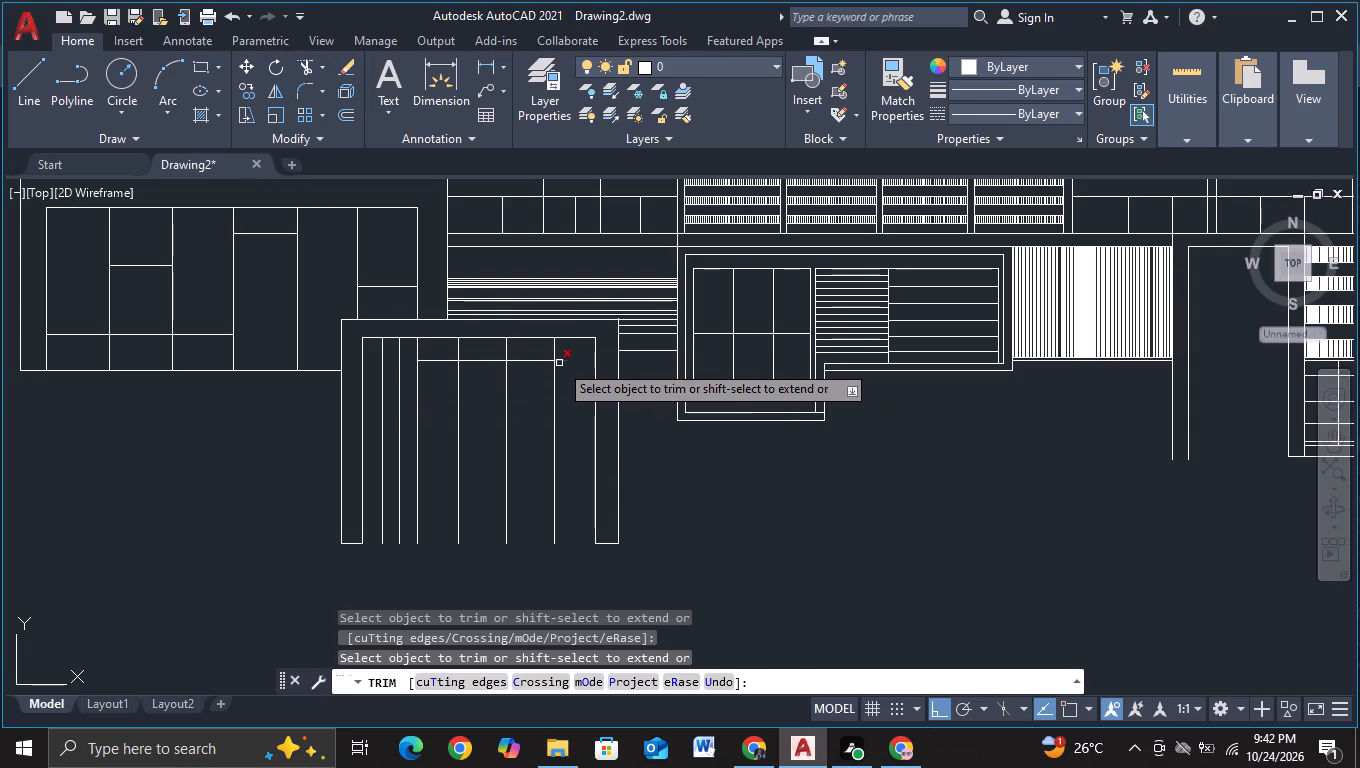
{"action": "left_click", "coordinate": [559, 363]}
{"action": "key", "text": "Escape"}
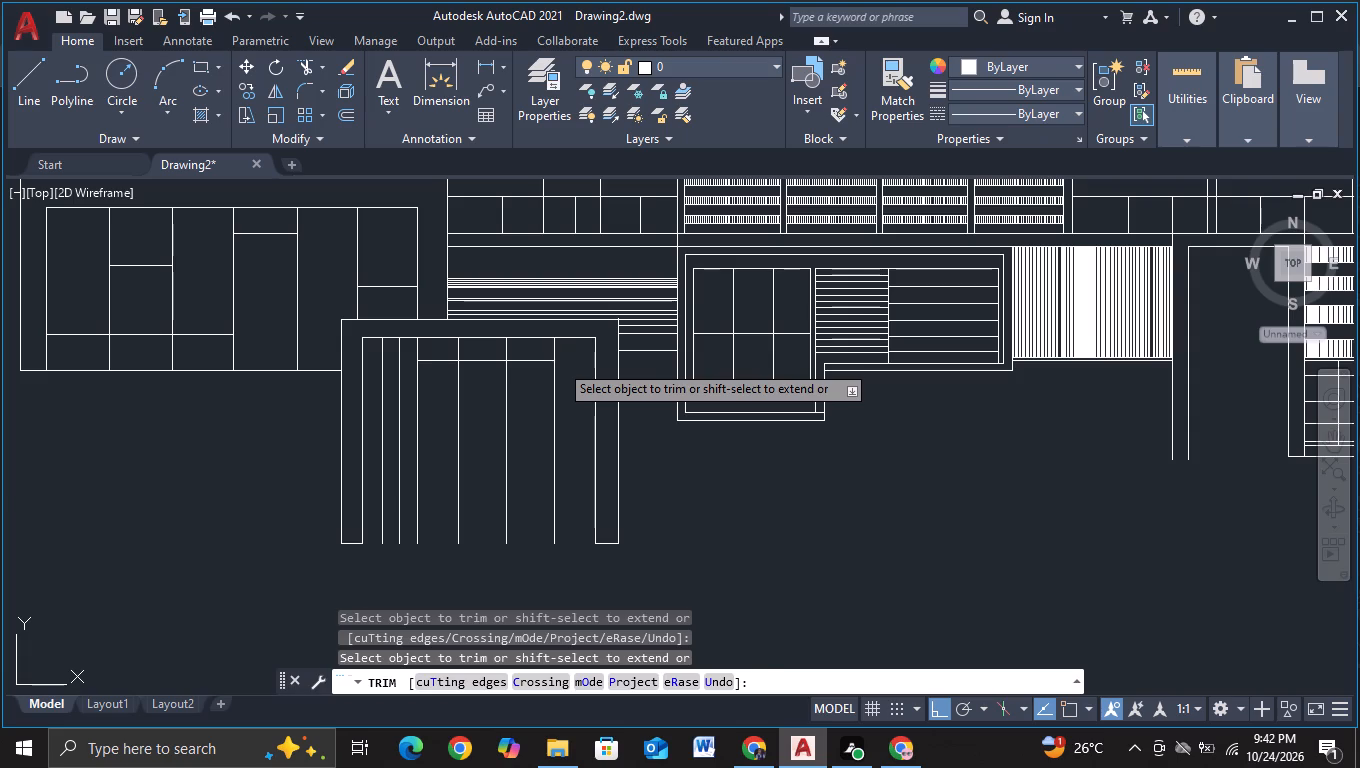
Copy the trimmed horizontal line straight down four times, at about 1.6, 2.1, 6.4 and 8.2 units below the original.
{"action": "left_click", "coordinate": [525, 362]}
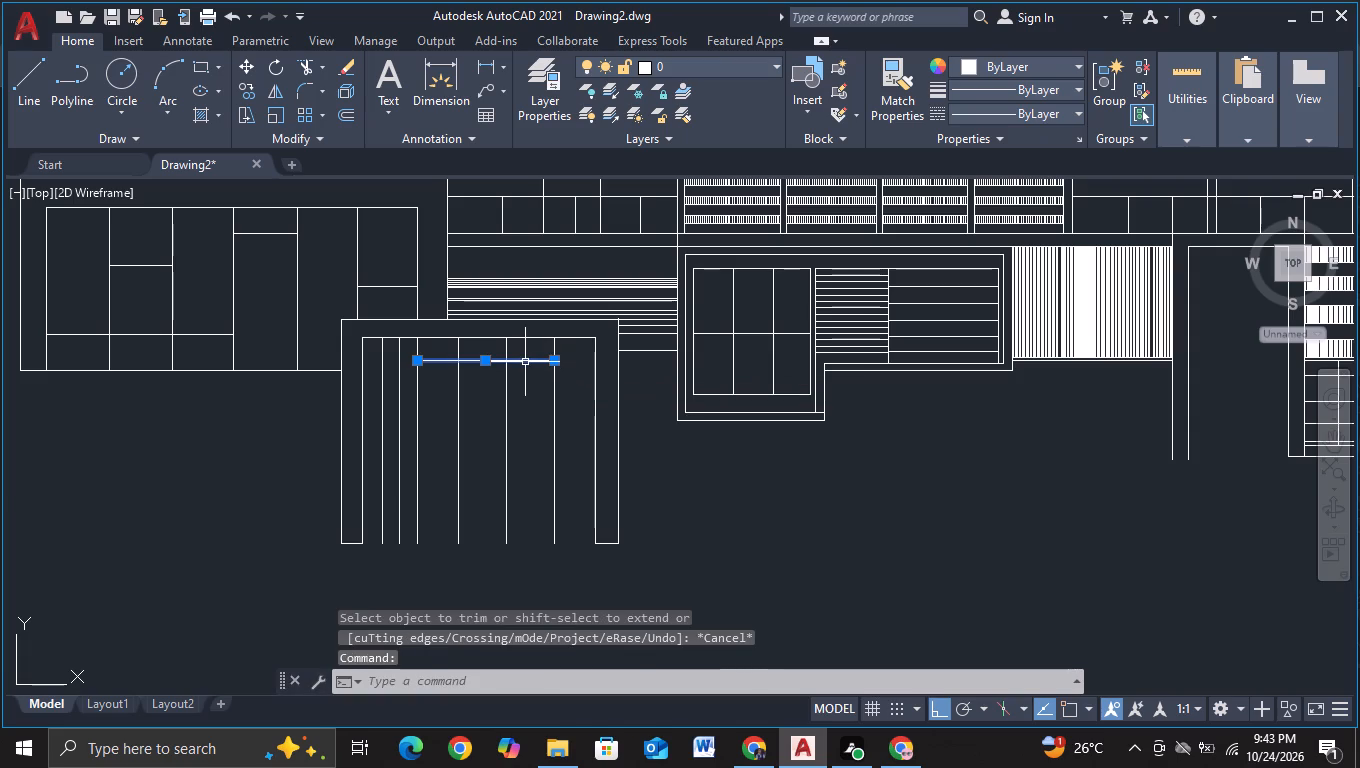
{"action": "key", "text": "c"}
{"action": "left_click", "coordinate": [586, 428]}
{"action": "left_click", "coordinate": [584, 419]}
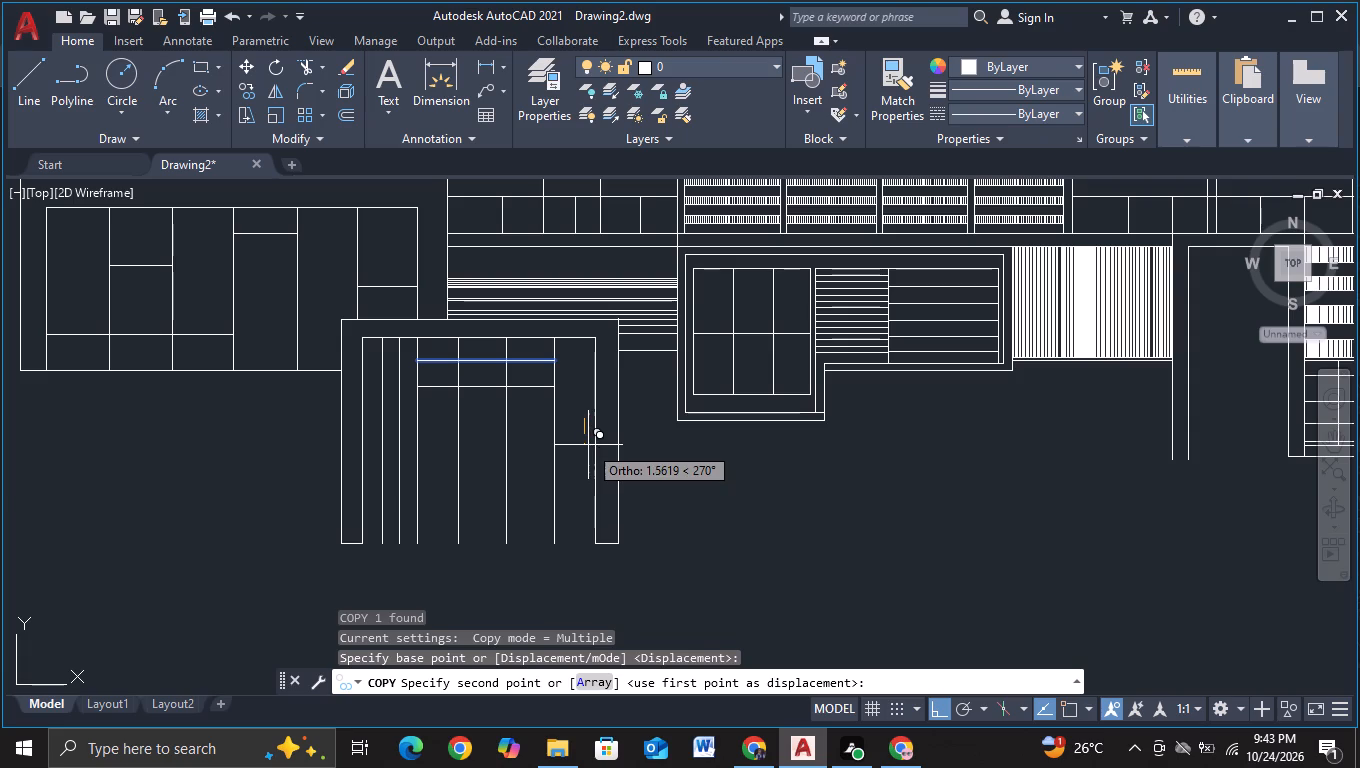
{"action": "left_click", "coordinate": [588, 445]}
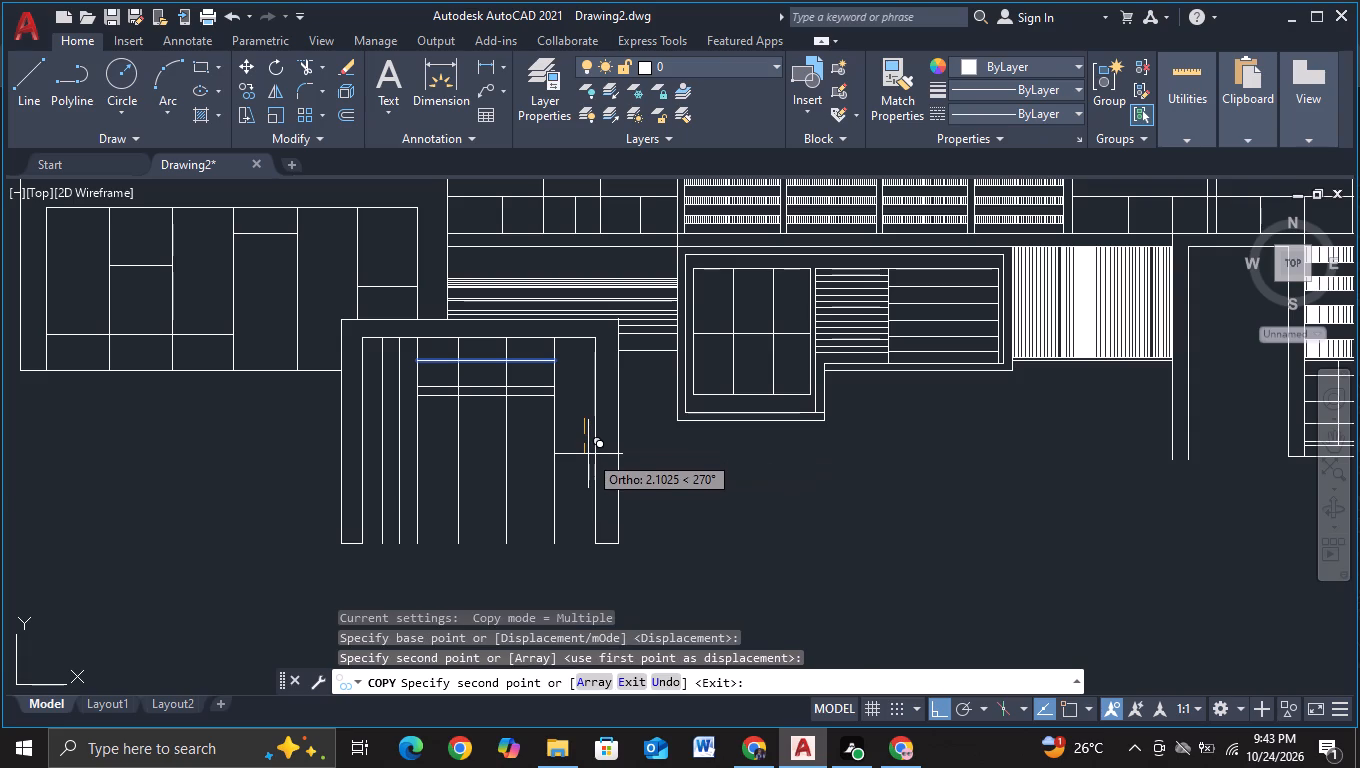
{"action": "left_click", "coordinate": [588, 452]}
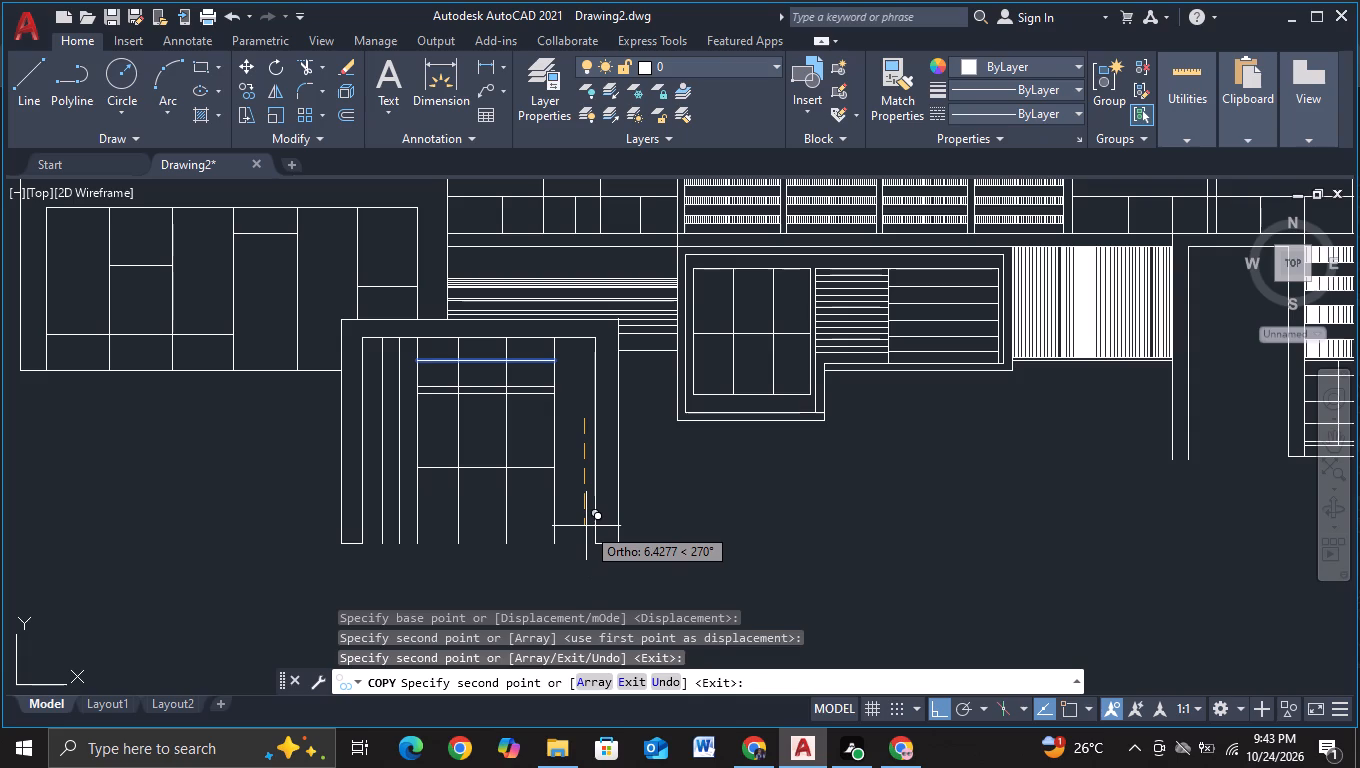
{"action": "left_click", "coordinate": [586, 526]}
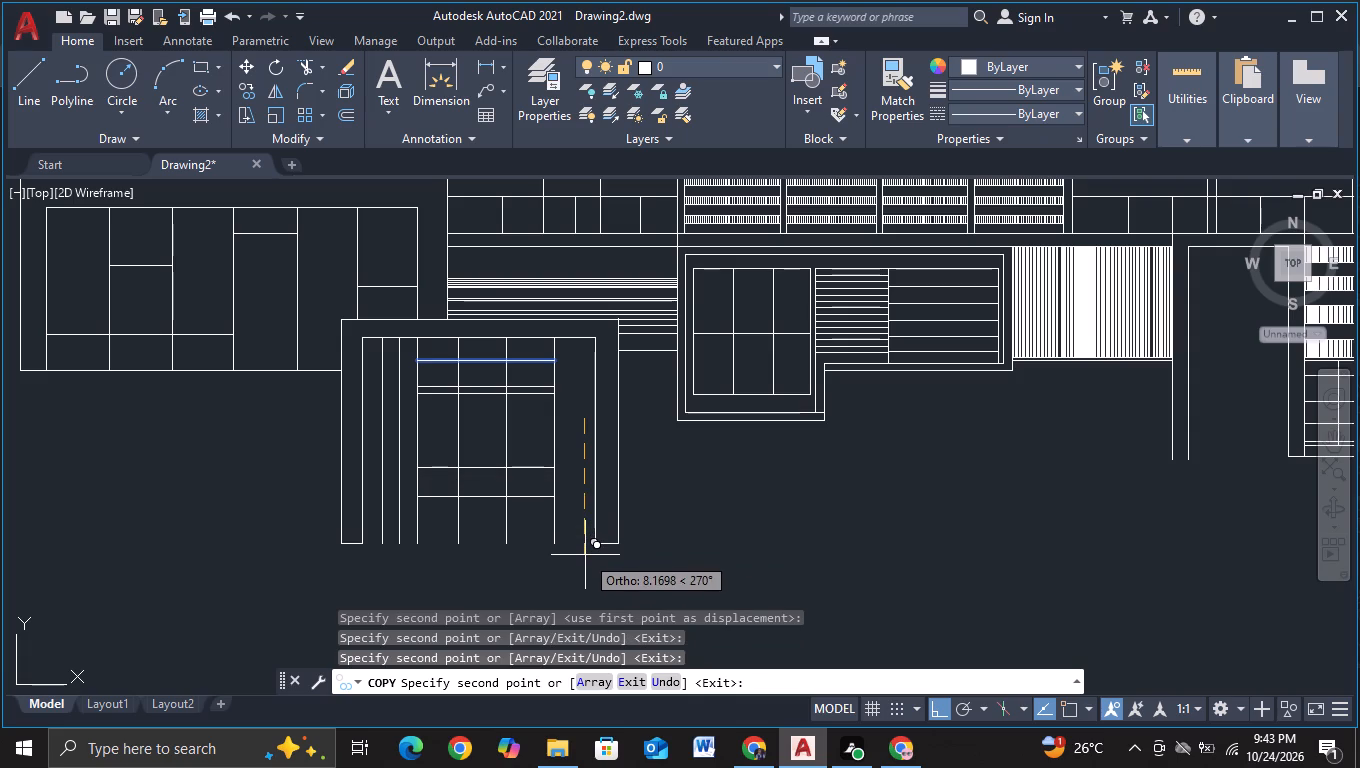
{"action": "left_click", "coordinate": [585, 555]}
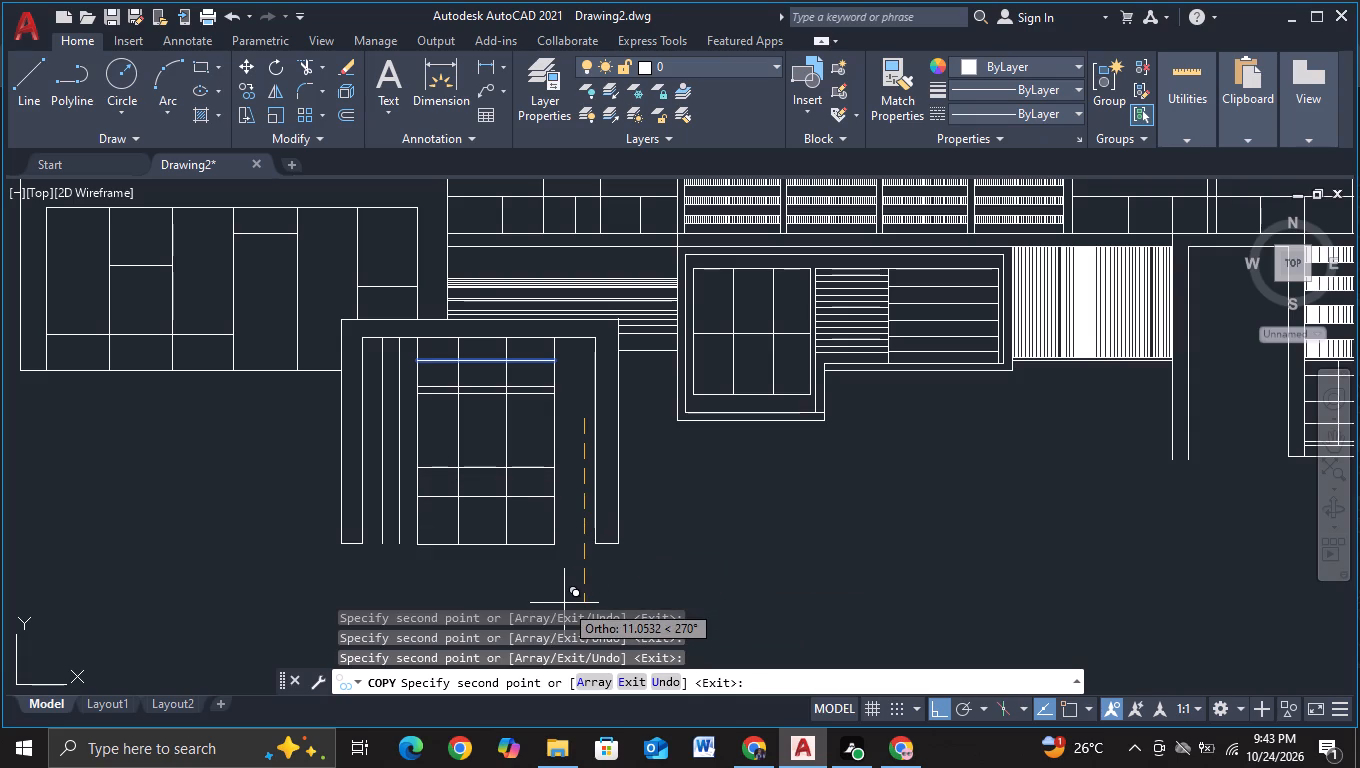
{"action": "key", "text": "Escape"}
With object snap on, close the bottom of the portal opening with a horizontal line between the inner corners of the two feet.
{"action": "left_click", "coordinate": [31, 105]}
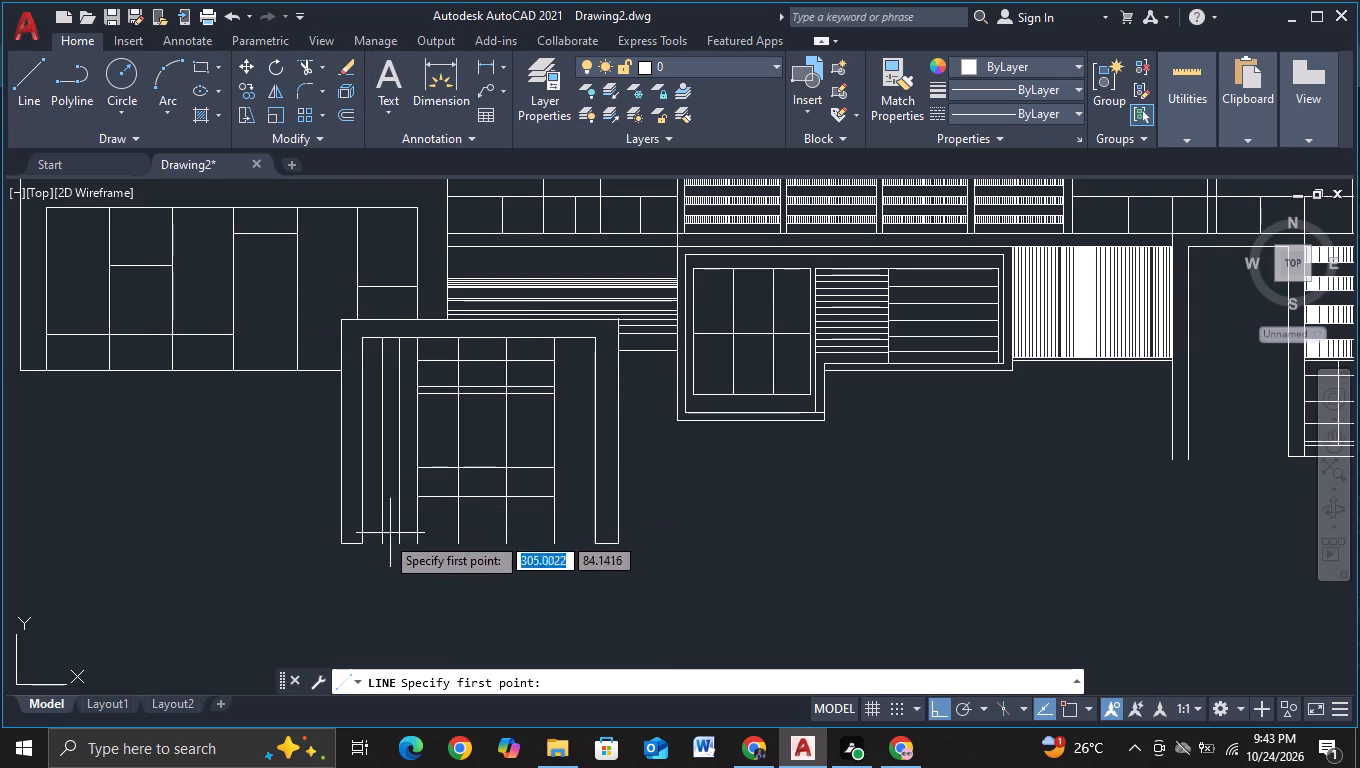
{"action": "key", "text": "F3"}
{"action": "left_click", "coordinate": [363, 543]}
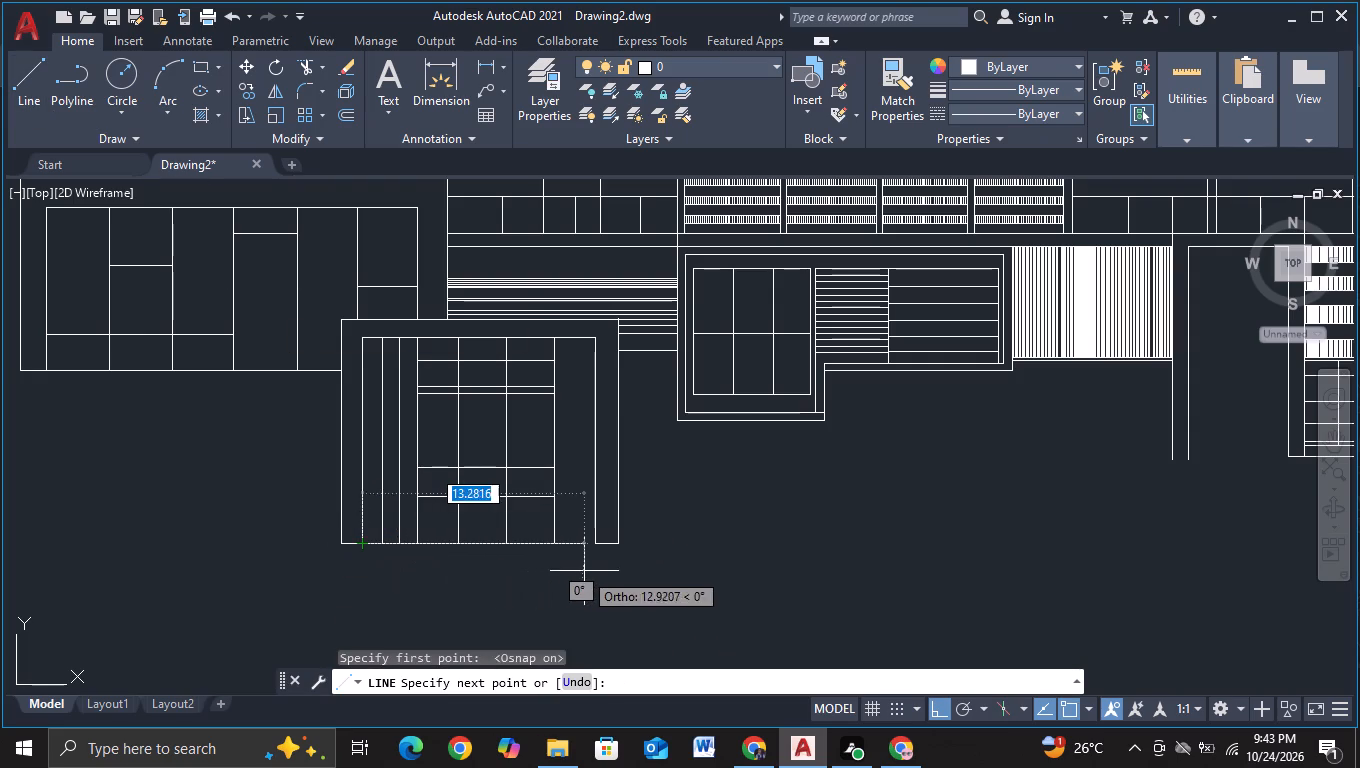
{"action": "left_click", "coordinate": [595, 545]}
{"action": "key", "text": "Escape"}
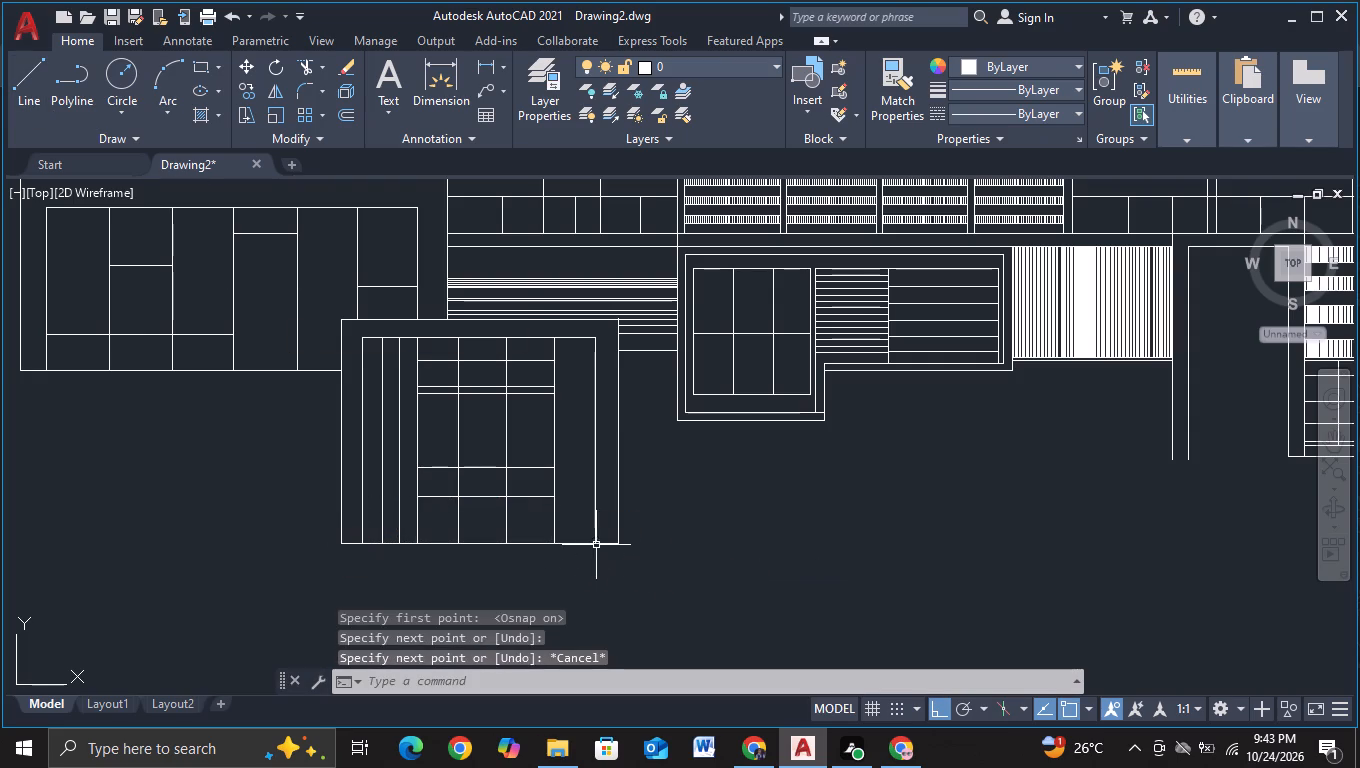
Extend the lowest divider row with a horizontal line from the last copied vertical to just past the portal opening's right inner edge.
{"action": "middle_click_drag", "start_coordinate": [690, 551], "coordinate": [959, 580]}
{"action": "middle_click_drag", "start_coordinate": [959, 580], "coordinate": [914, 575]}
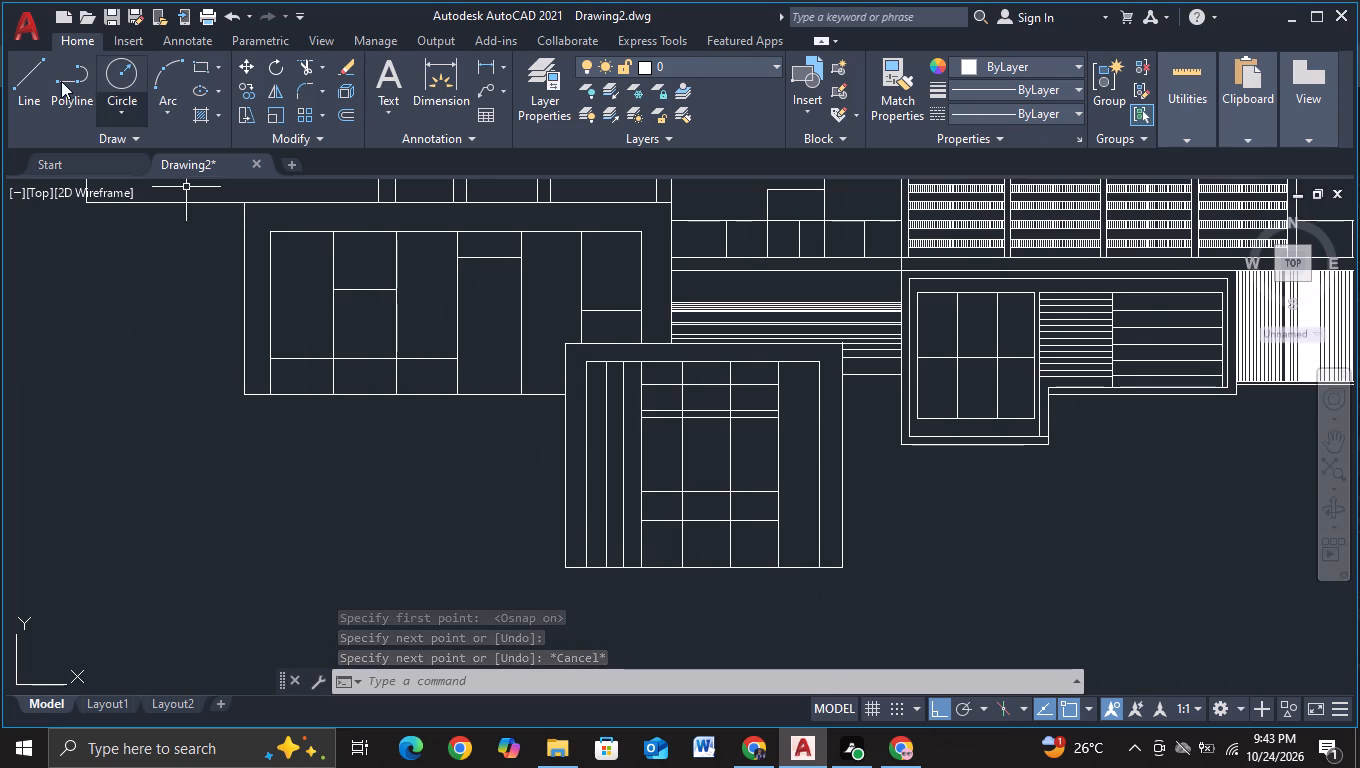
{"action": "left_click", "coordinate": [26, 72]}
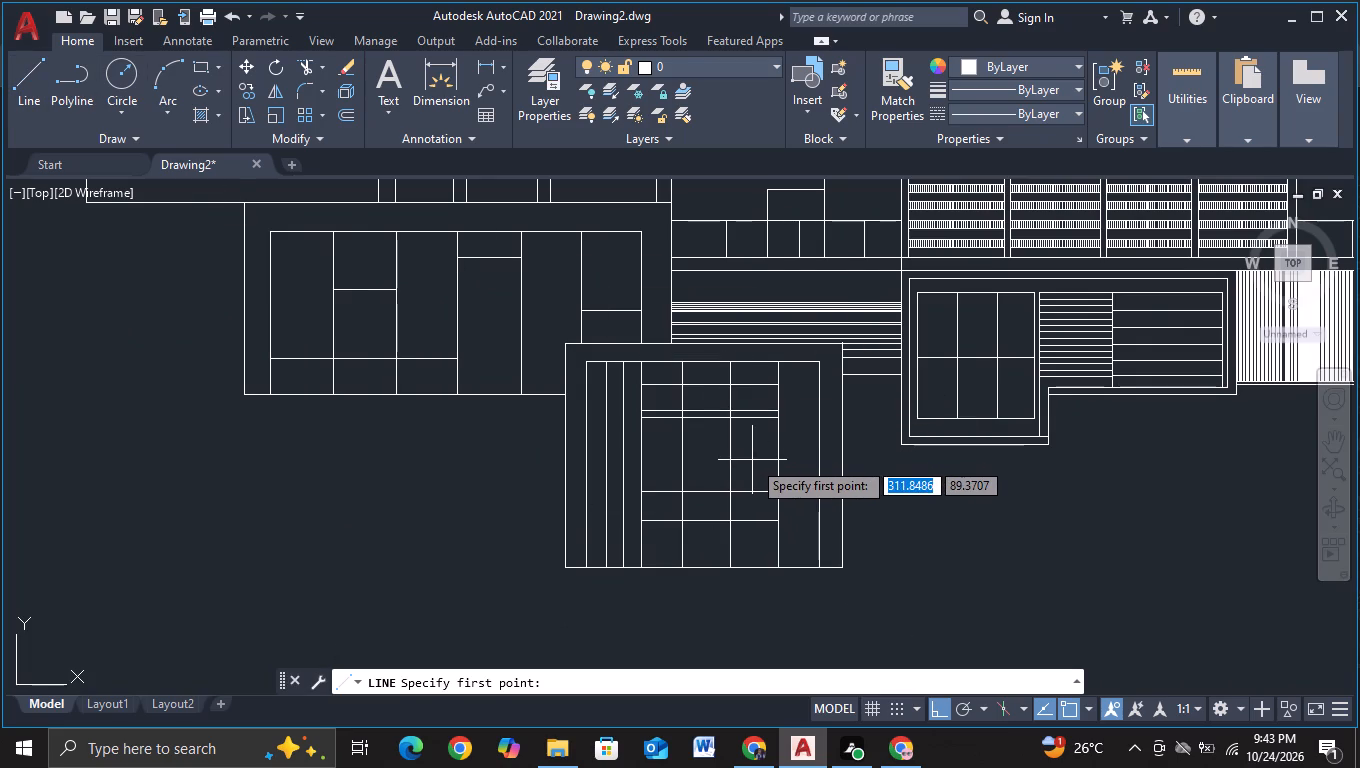
{"action": "left_click", "coordinate": [778, 518]}
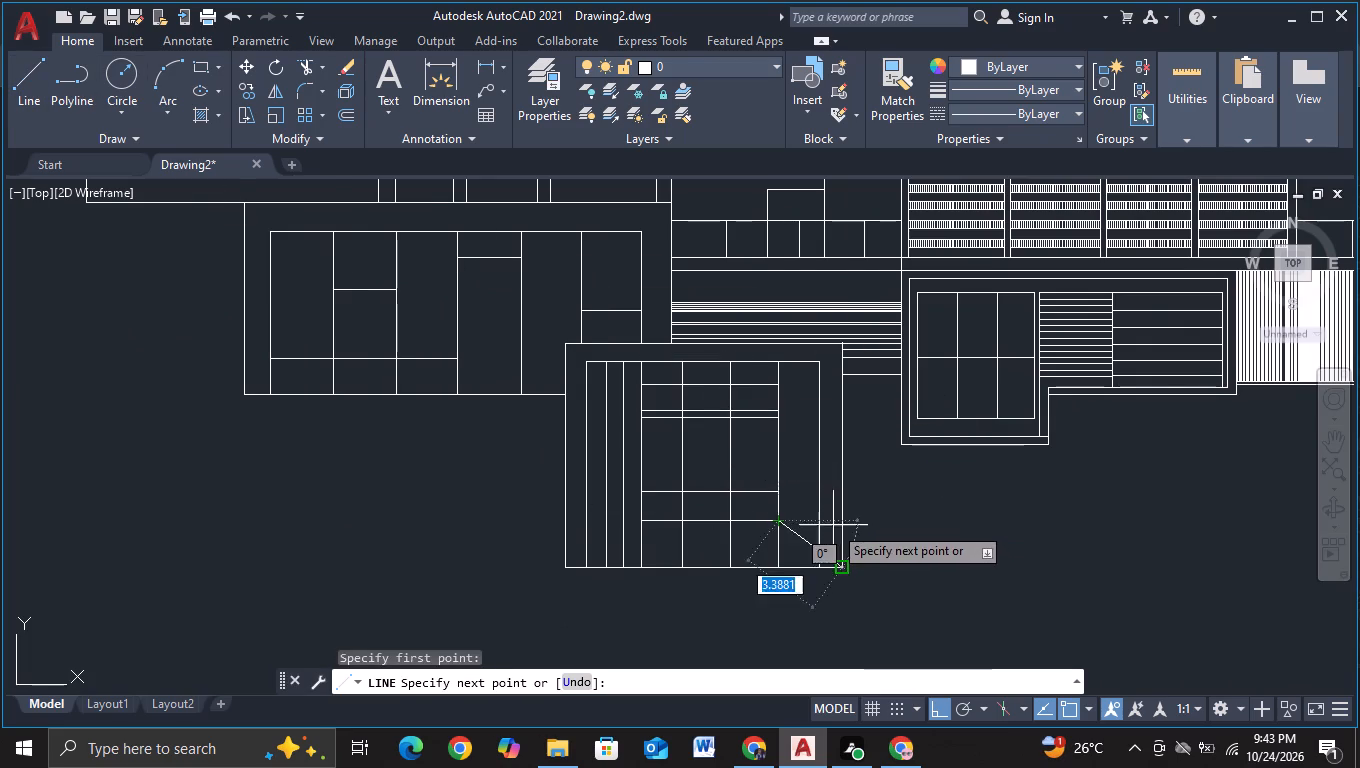
{"action": "scroll", "coordinate": [832, 525], "scroll_direction": "up", "scroll_amount": 1}
{"action": "left_click", "coordinate": [832, 525]}
{"action": "key", "text": "Escape"}
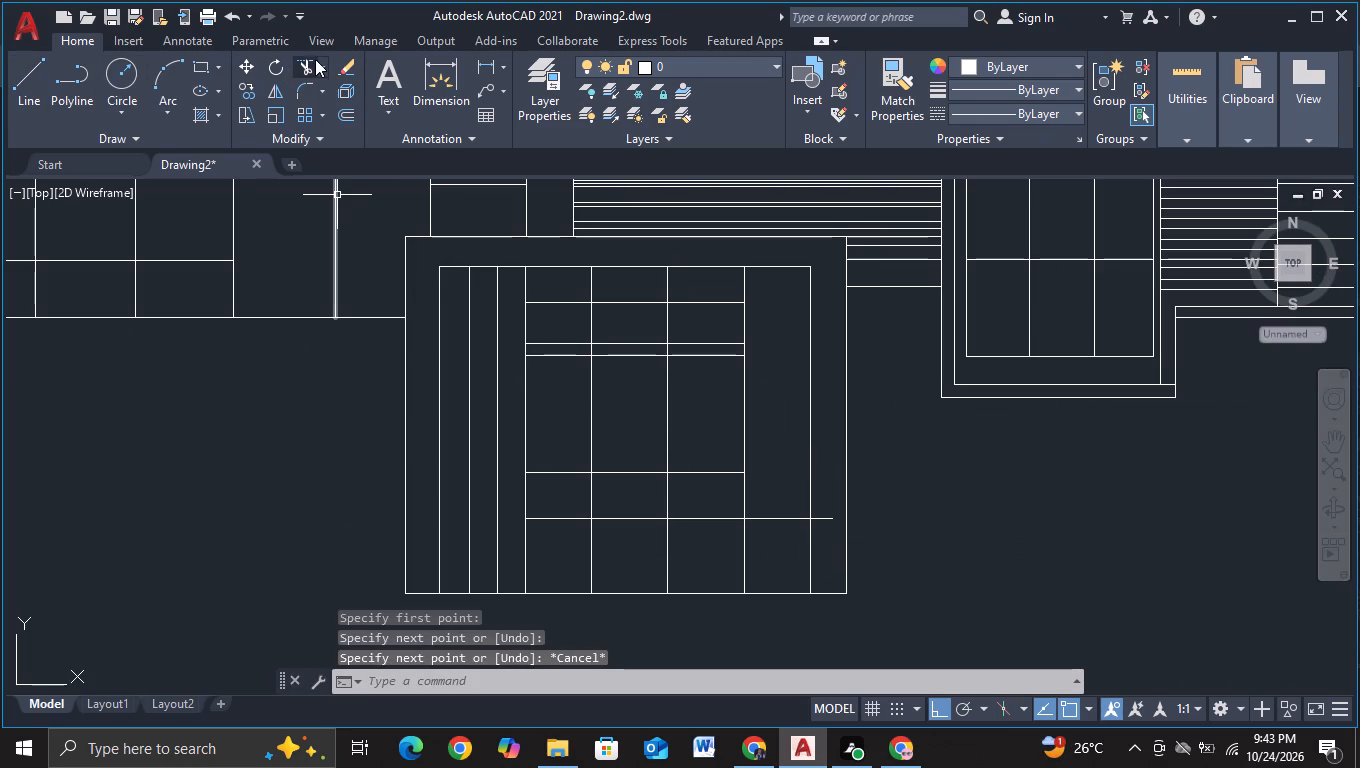
Trim the new line's overhang back to the right inner edge of the portal opening.
{"action": "left_click", "coordinate": [304, 59]}
{"action": "left_click", "coordinate": [829, 511]}
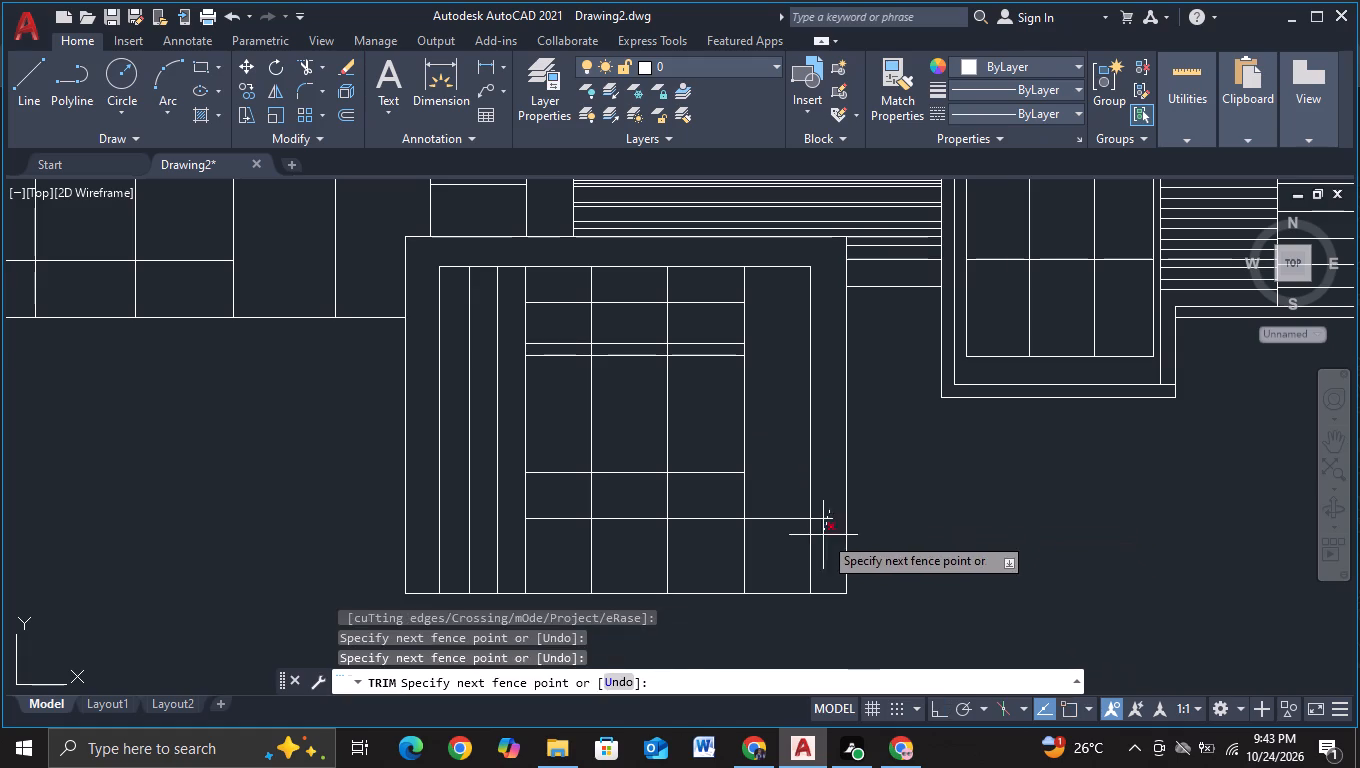
{"action": "left_click", "coordinate": [823, 535]}
{"action": "scroll", "coordinate": [936, 543], "scroll_direction": "down", "scroll_amount": 1}
{"action": "middle_click_drag", "start_coordinate": [943, 548], "coordinate": [752, 511]}
{"action": "key", "text": "Escape"}
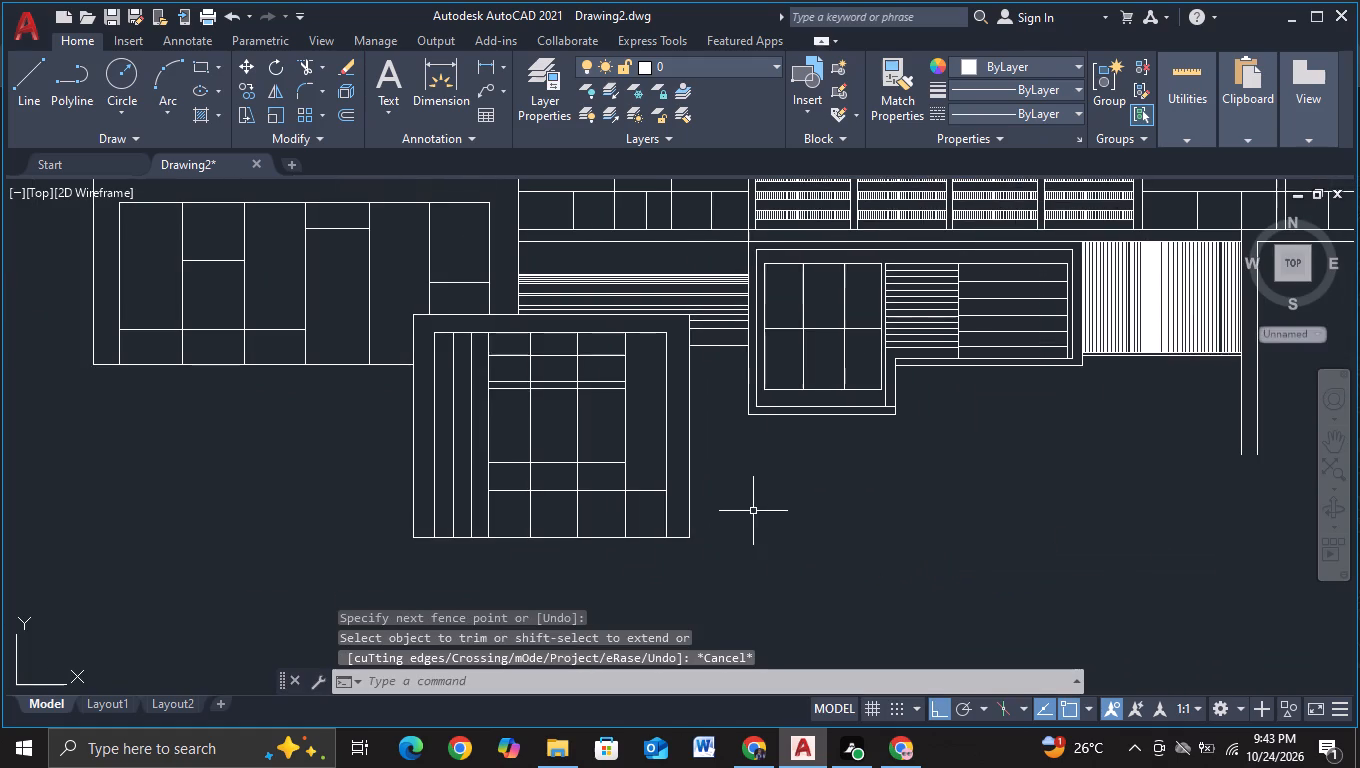
Draw a vertical line about 11.8 units long left of the lower window block, from its top level down to its base level.
{"action": "middle_click_drag", "start_coordinate": [750, 532], "coordinate": [777, 473]}
{"action": "scroll", "coordinate": [785, 458], "scroll_direction": "down", "scroll_amount": 1}
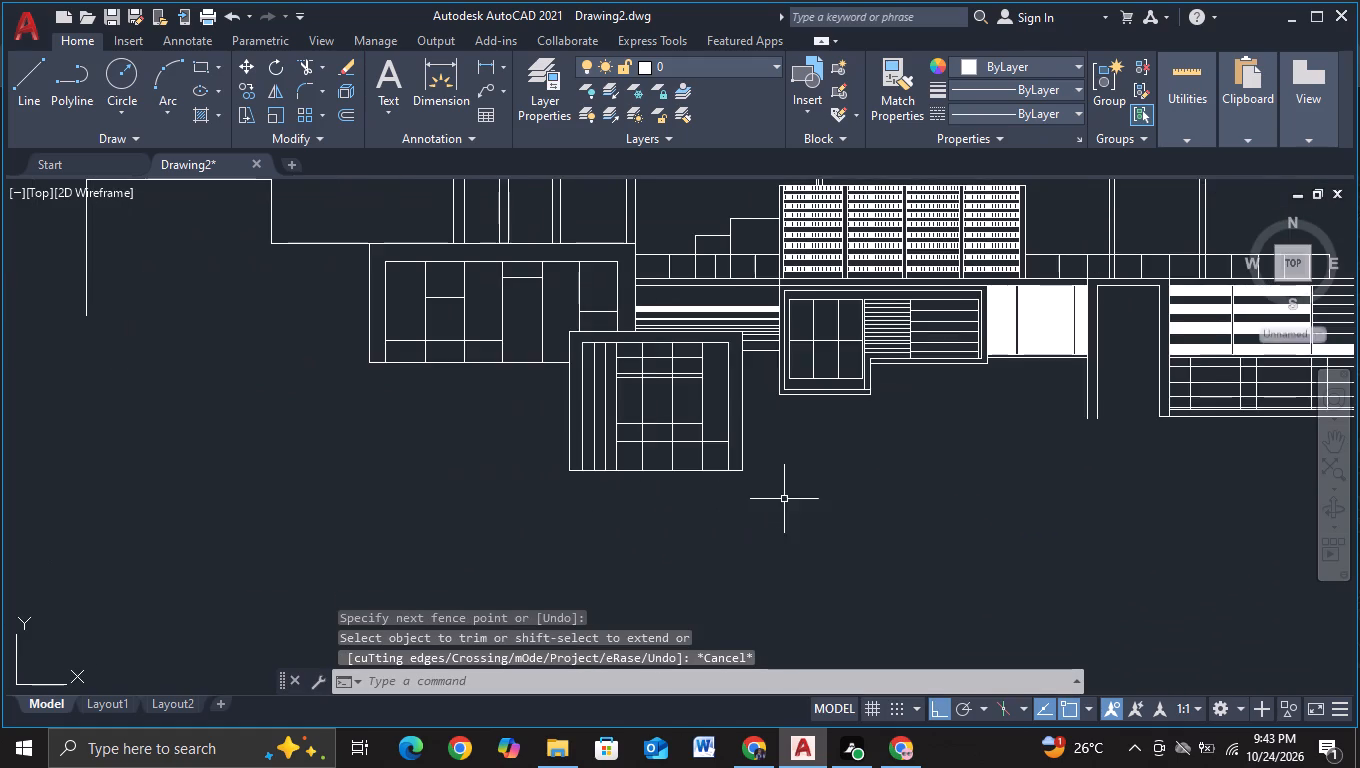
{"action": "middle_click_drag", "start_coordinate": [782, 501], "coordinate": [858, 471]}
{"action": "middle_click_drag", "start_coordinate": [858, 471], "coordinate": [780, 514]}
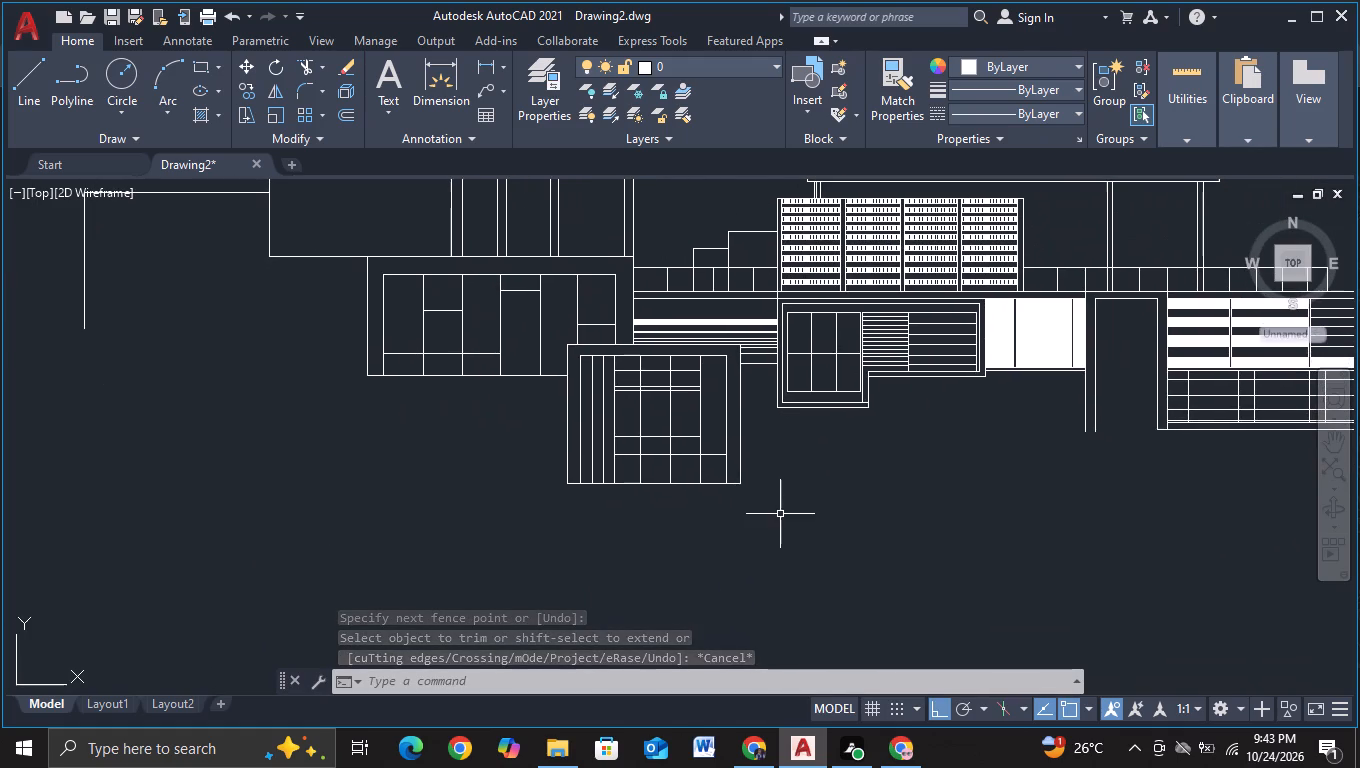
{"action": "middle_click_drag", "start_coordinate": [740, 550], "coordinate": [844, 535]}
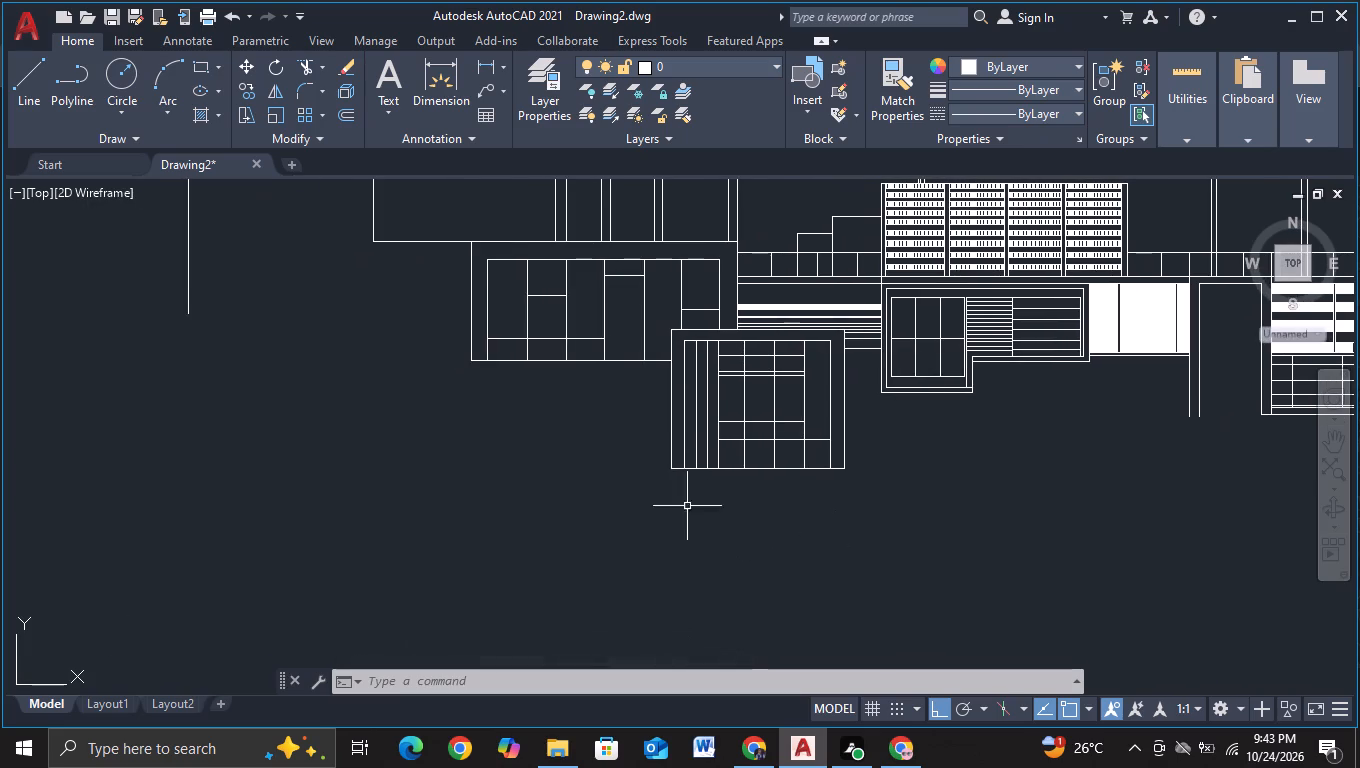
{"action": "left_click", "coordinate": [34, 100]}
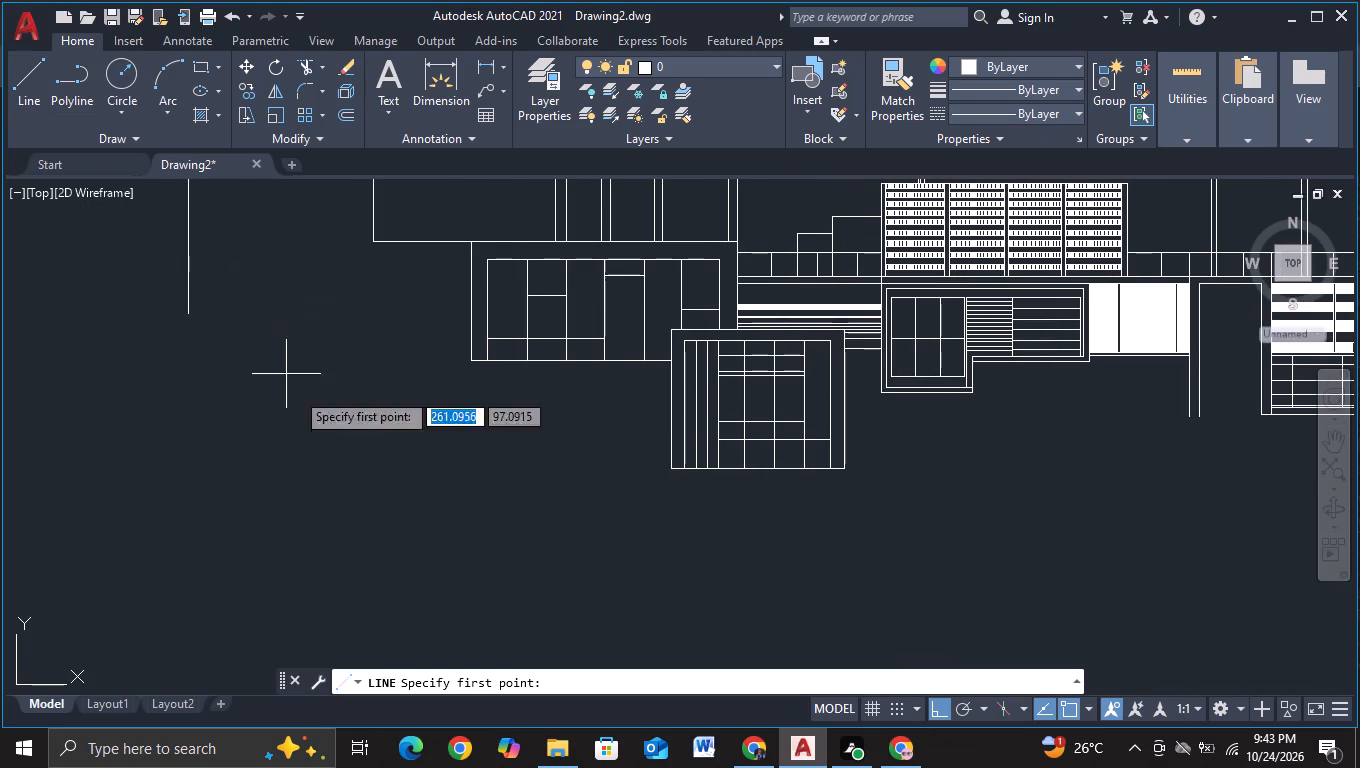
{"action": "middle_click_drag", "start_coordinate": [370, 509], "coordinate": [529, 516]}
{"action": "scroll", "coordinate": [529, 516], "scroll_direction": "down", "scroll_amount": 1}
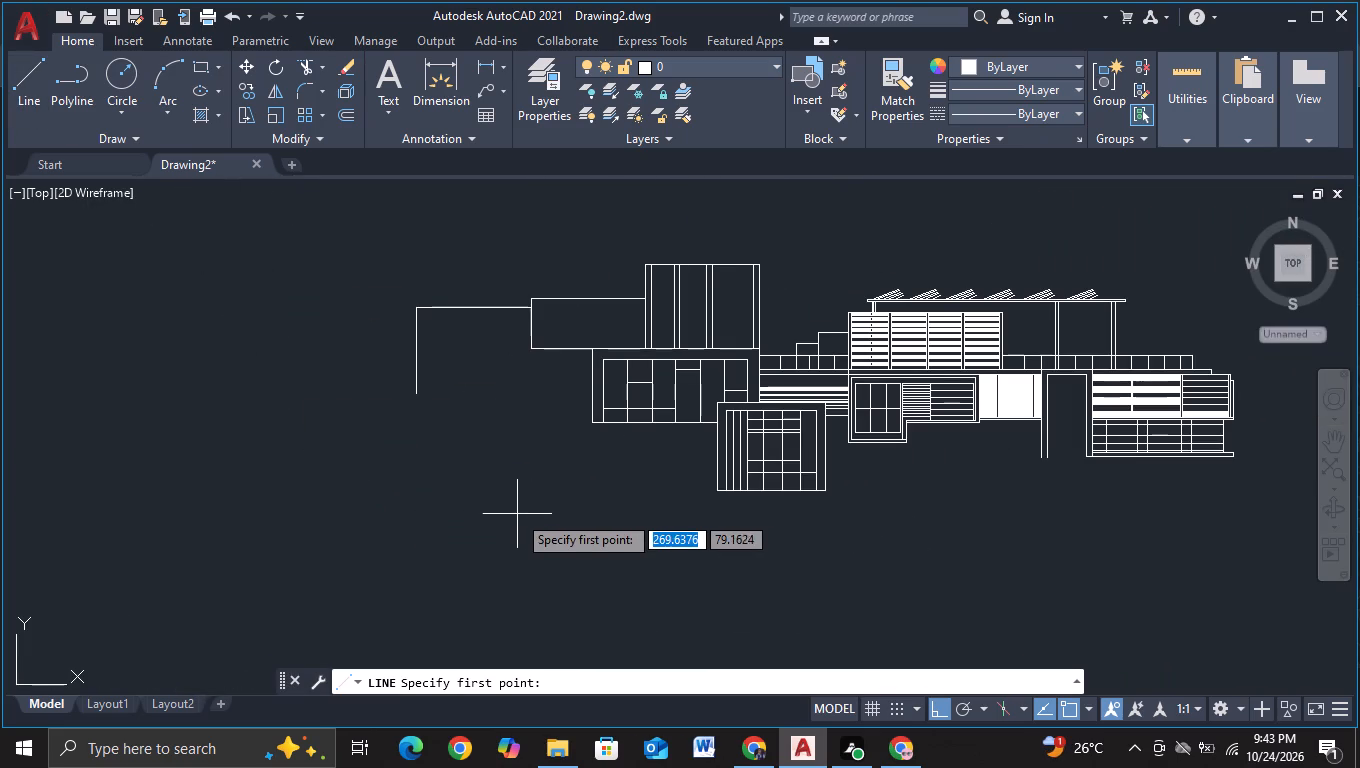
{"action": "middle_click_drag", "start_coordinate": [510, 488], "coordinate": [512, 537]}
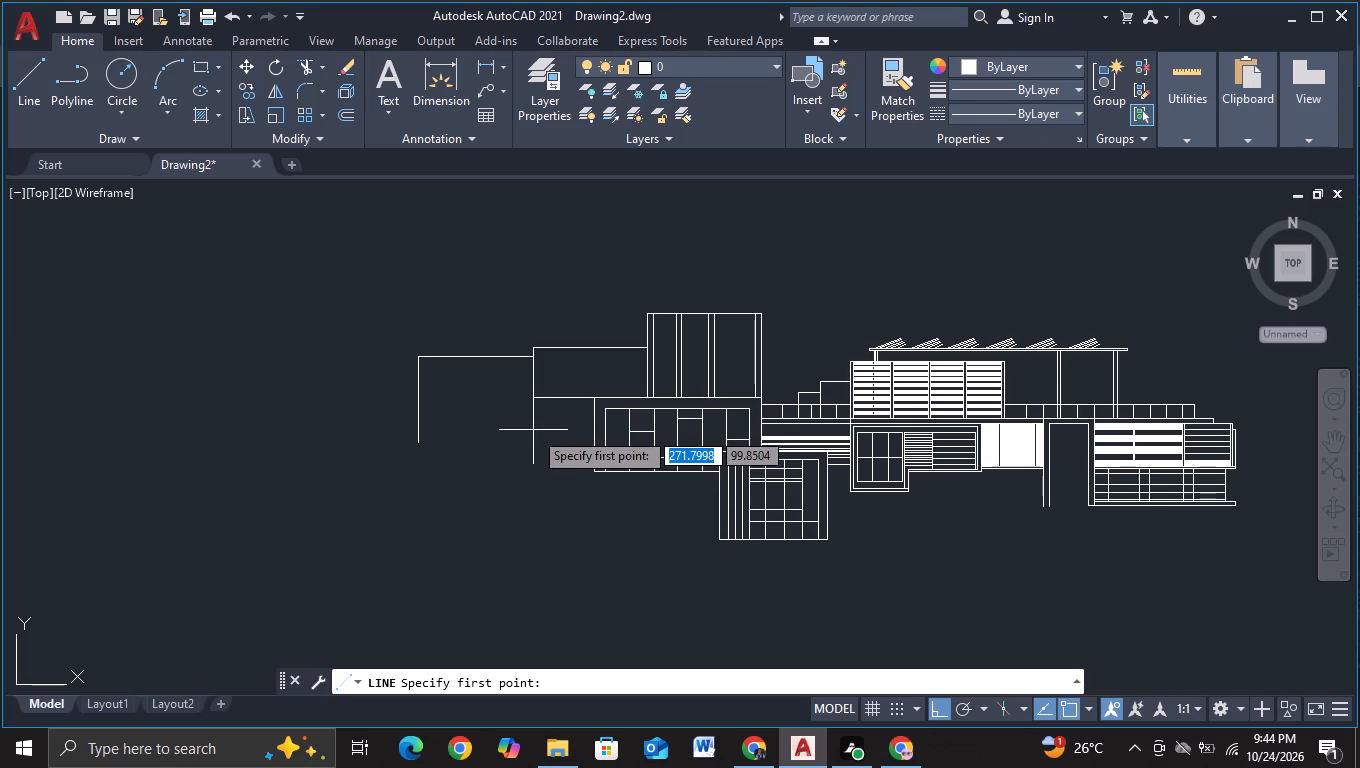
{"action": "left_click", "coordinate": [522, 396]}
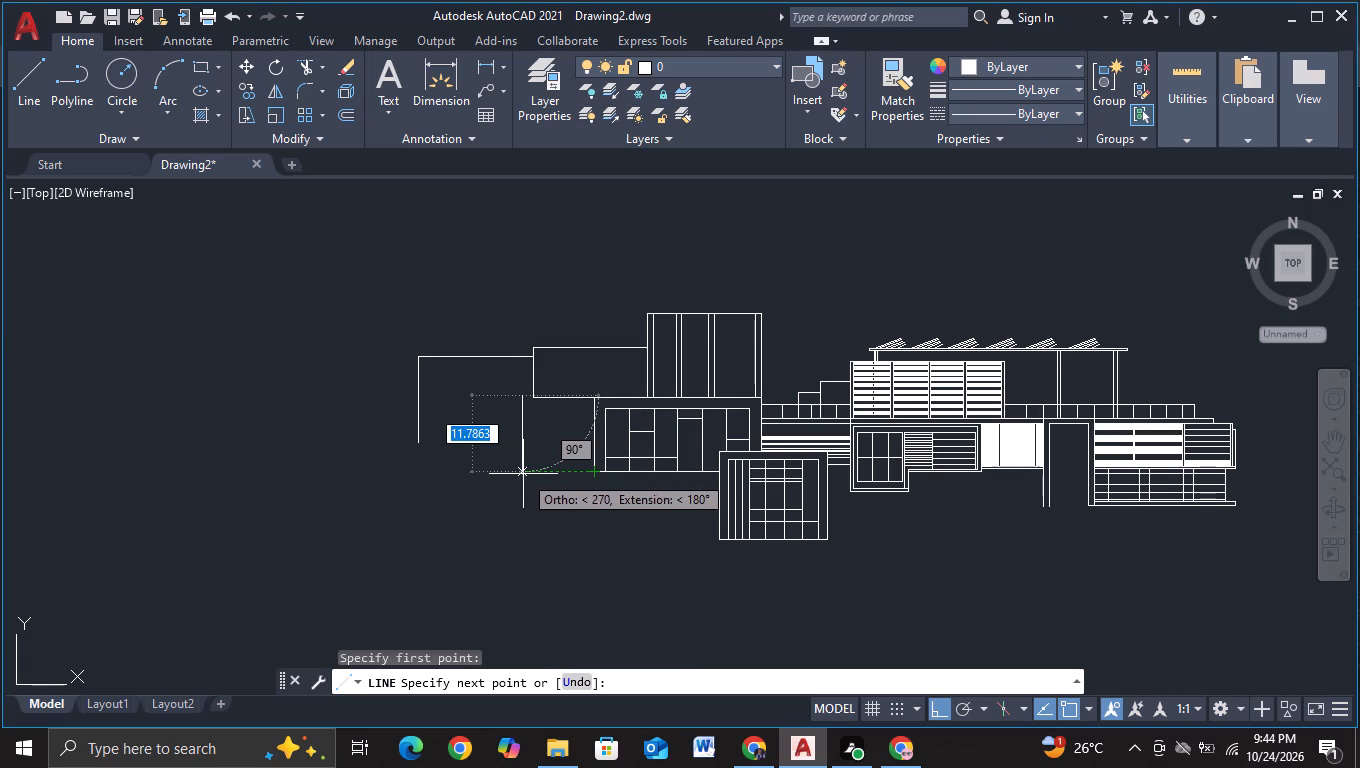
{"action": "left_click", "coordinate": [523, 474]}
{"action": "key", "text": "Escape"}
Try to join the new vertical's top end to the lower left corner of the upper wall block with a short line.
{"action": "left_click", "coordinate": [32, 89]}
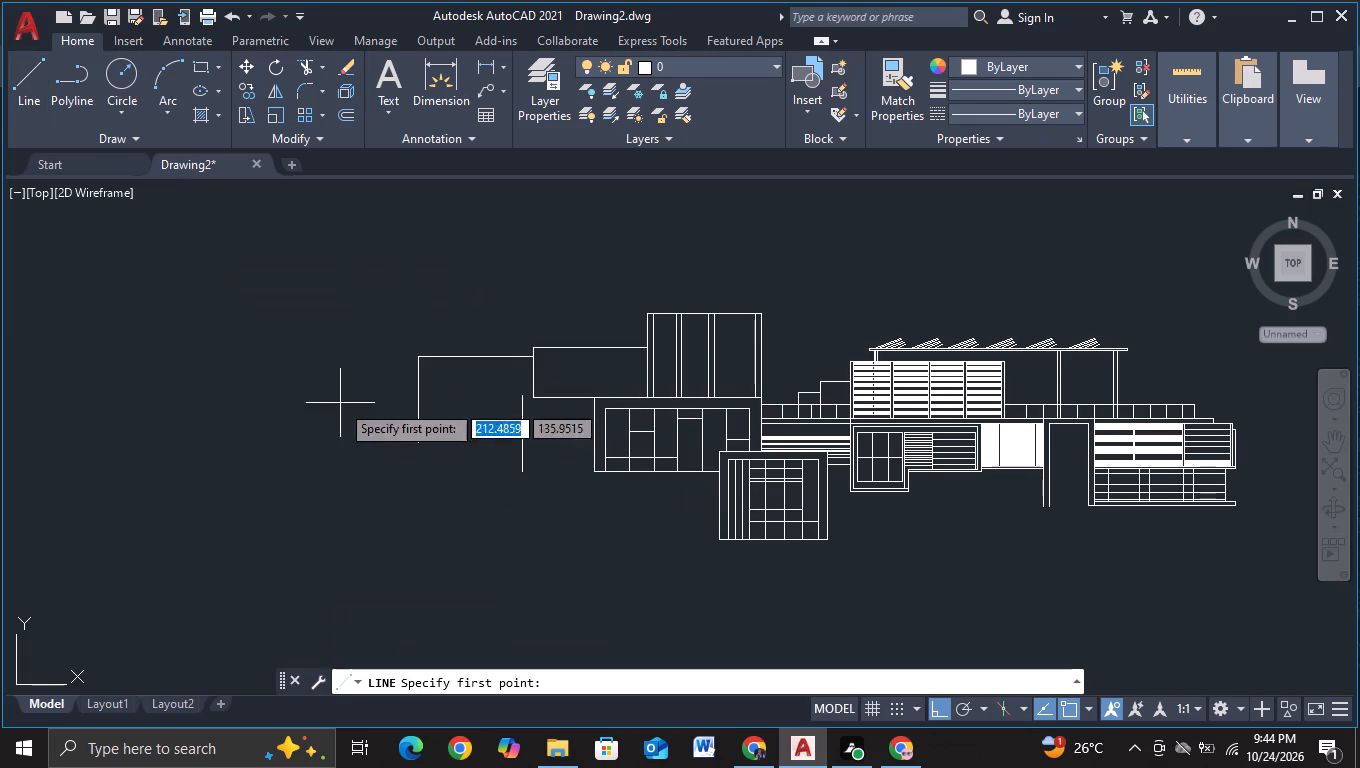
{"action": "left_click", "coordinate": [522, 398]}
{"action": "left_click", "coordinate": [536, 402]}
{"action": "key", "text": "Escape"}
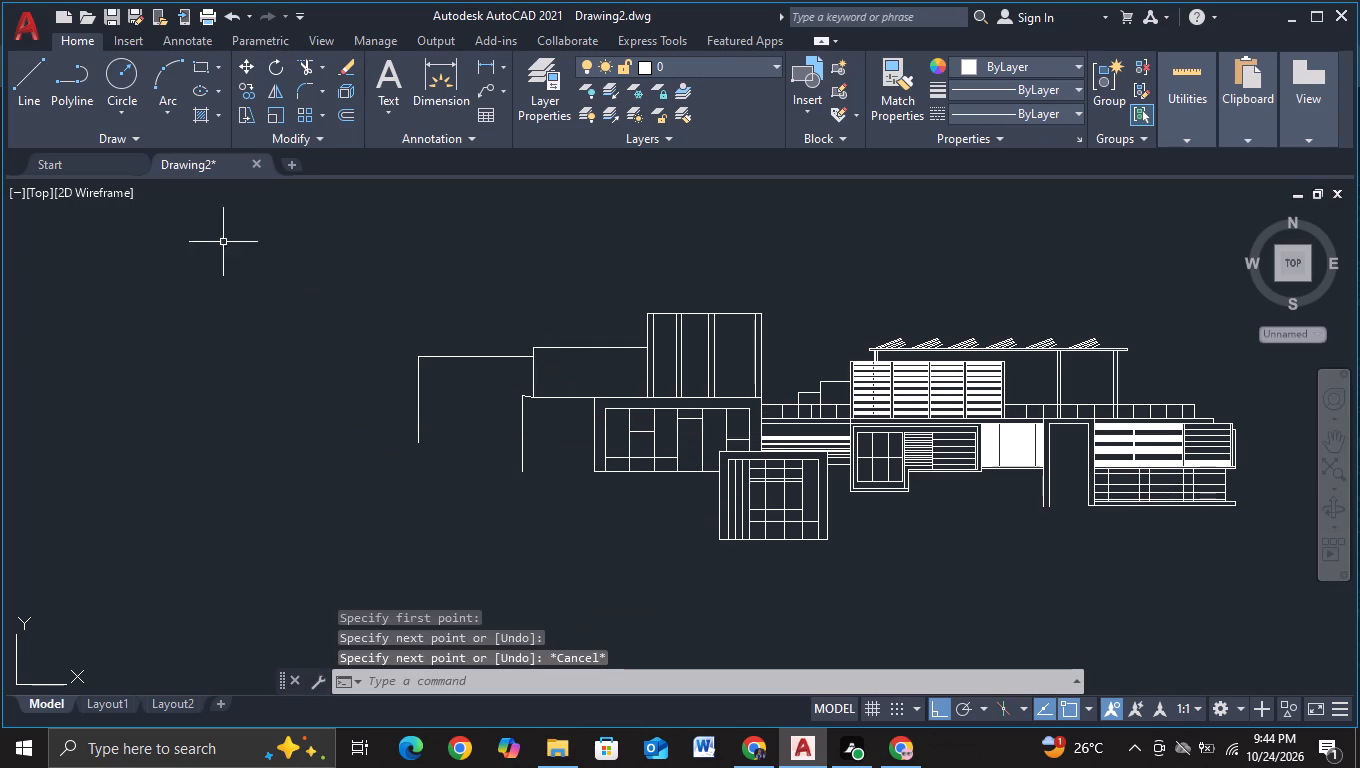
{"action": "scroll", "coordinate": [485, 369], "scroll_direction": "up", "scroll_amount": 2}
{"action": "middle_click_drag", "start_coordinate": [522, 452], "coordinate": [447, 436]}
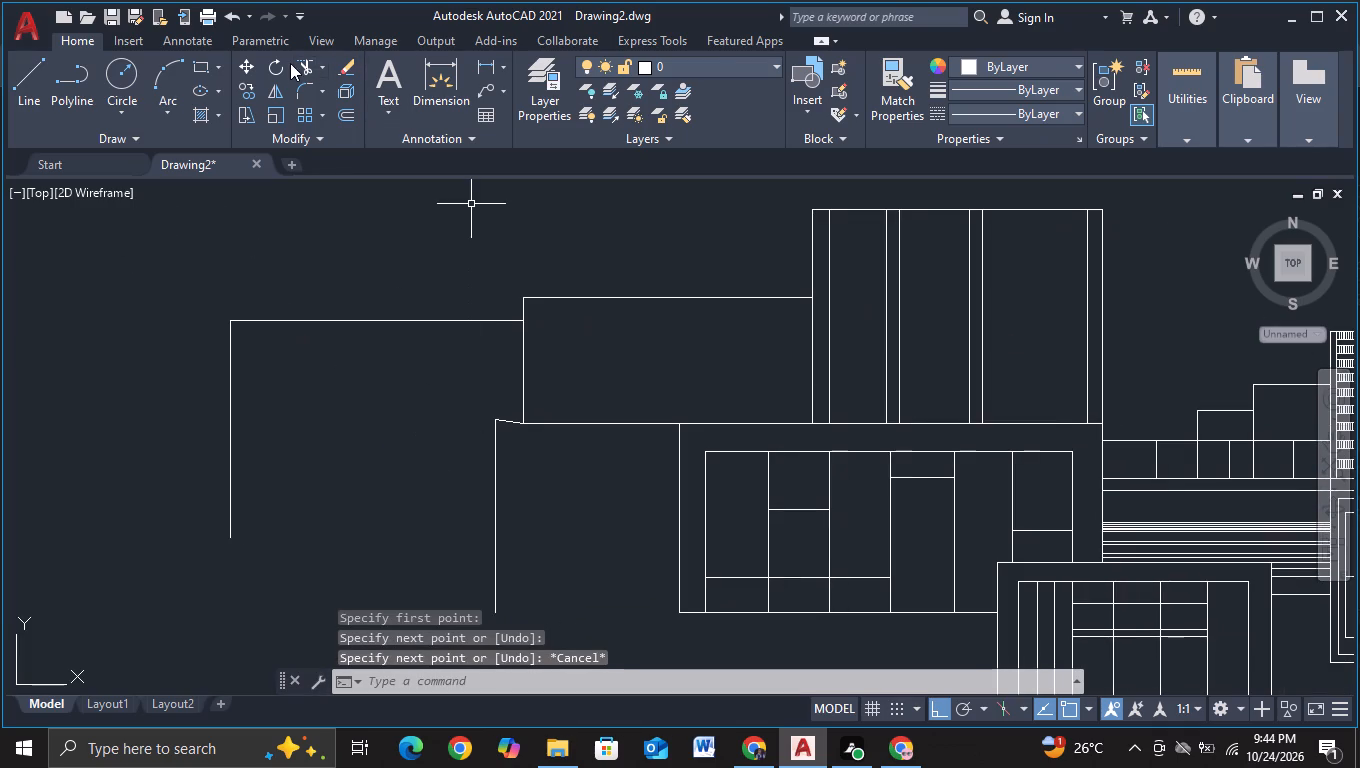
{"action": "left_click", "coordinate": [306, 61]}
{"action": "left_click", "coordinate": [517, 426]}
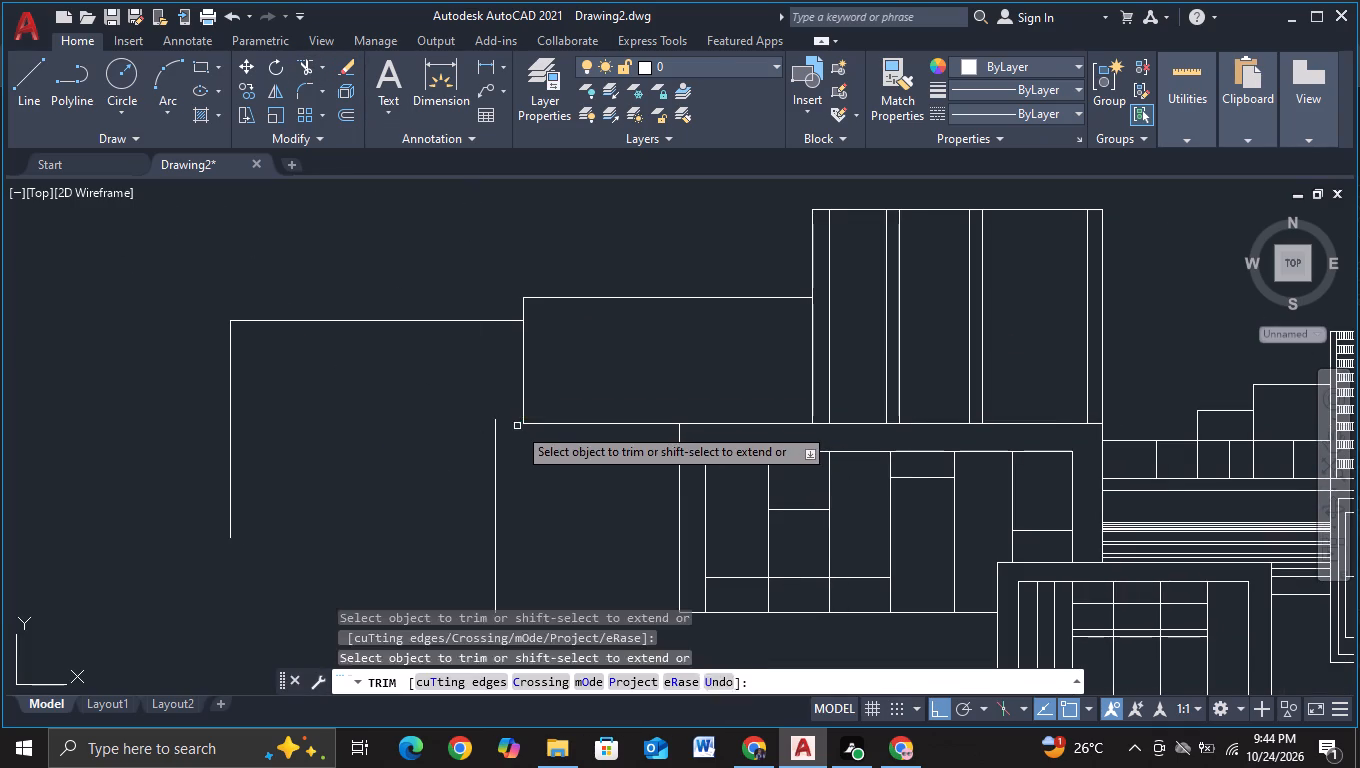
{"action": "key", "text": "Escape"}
Draw a horizontal line from the upper wall block's lower left corner leftward past the new vertical.
{"action": "left_click", "coordinate": [22, 74]}
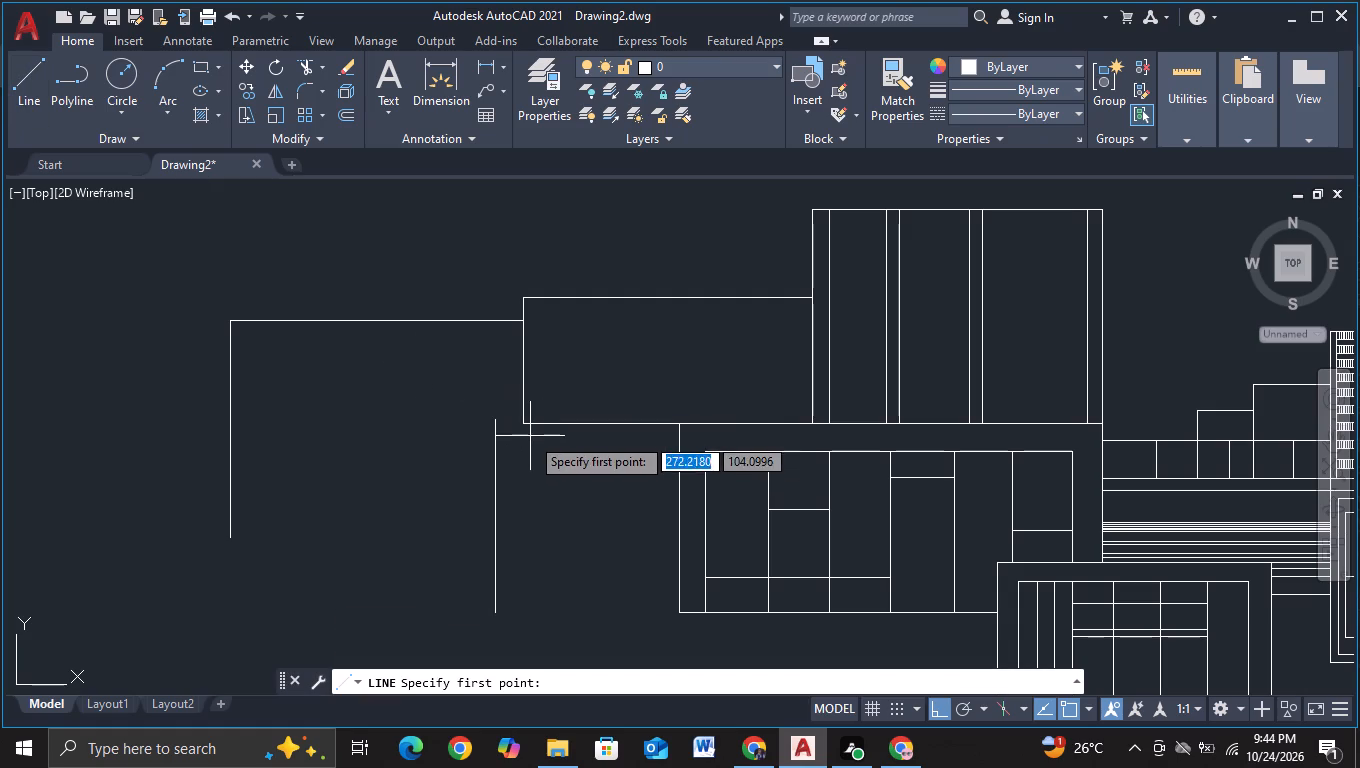
{"action": "left_click", "coordinate": [526, 428]}
{"action": "left_click", "coordinate": [447, 418]}
{"action": "key", "text": "Escape"}
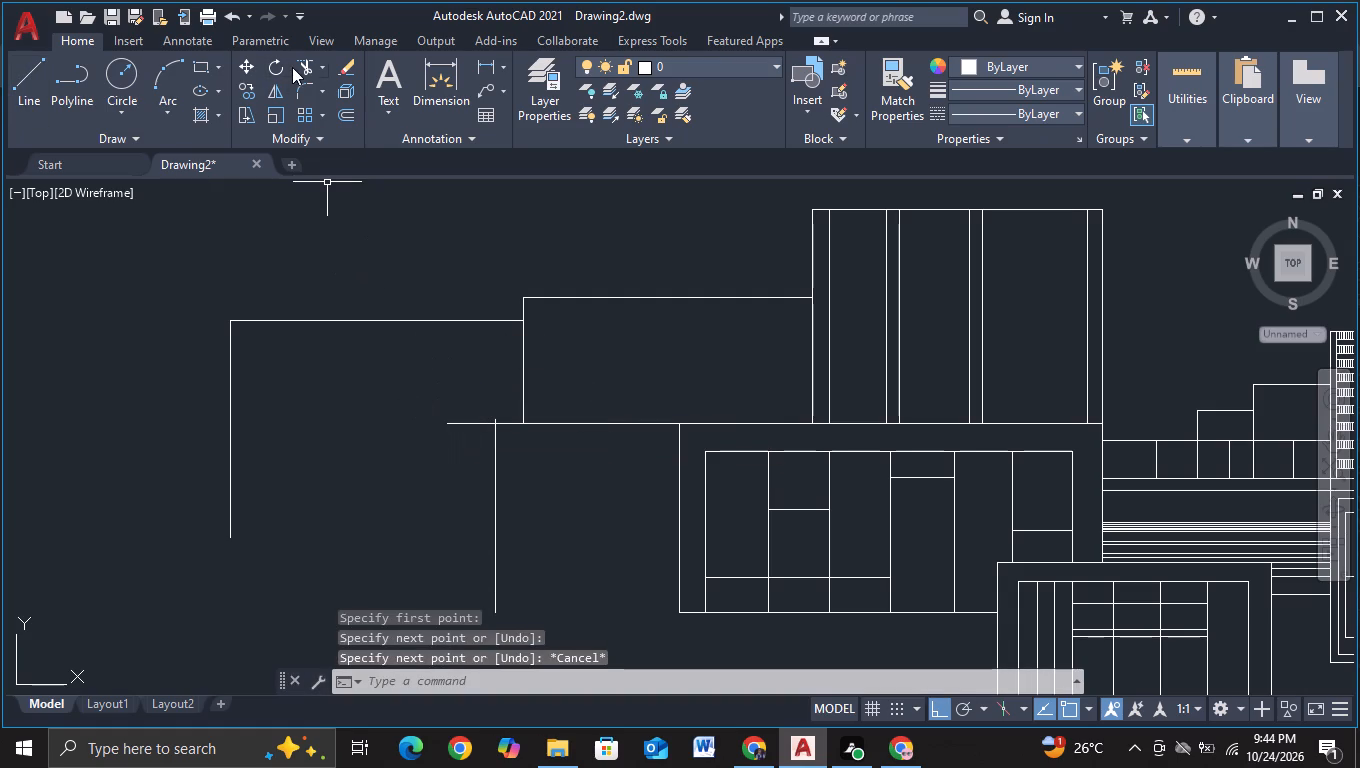
Trim the overhanging ends of the new horizontal and vertical lines into a clean corner.
{"action": "left_click", "coordinate": [297, 65]}
{"action": "left_click", "coordinate": [457, 462]}
{"action": "left_click", "coordinate": [468, 402]}
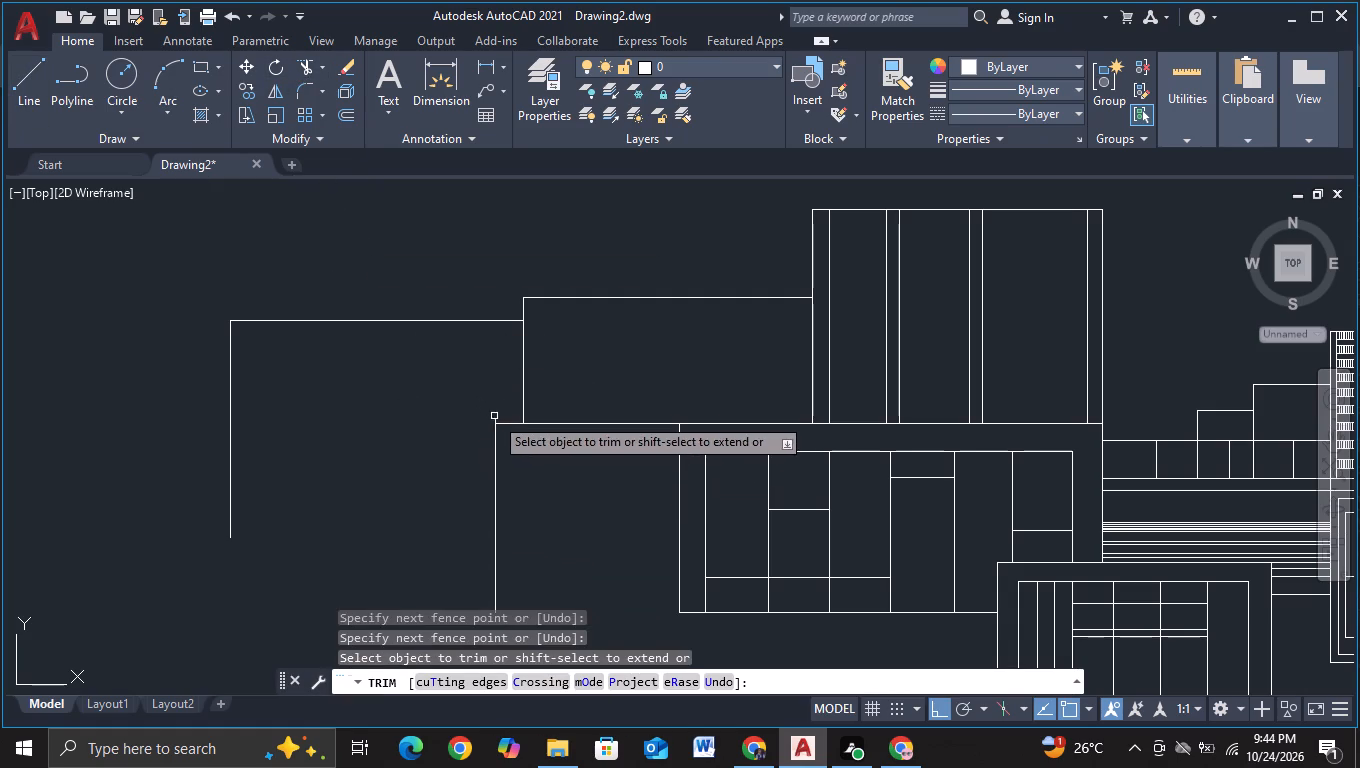
{"action": "left_click", "coordinate": [496, 418]}
{"action": "middle_click_drag", "start_coordinate": [561, 538], "coordinate": [497, 418]}
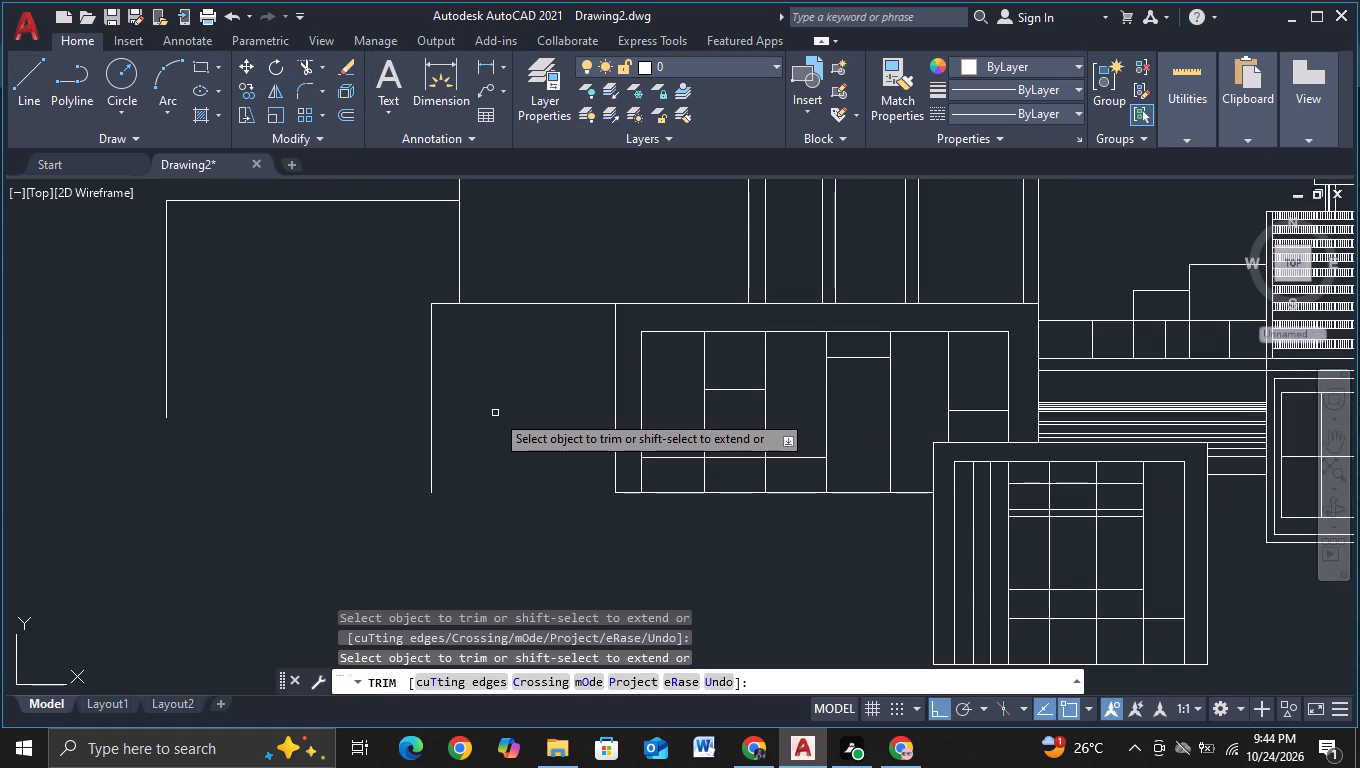
{"action": "scroll", "coordinate": [495, 413], "scroll_direction": "down", "scroll_amount": 1}
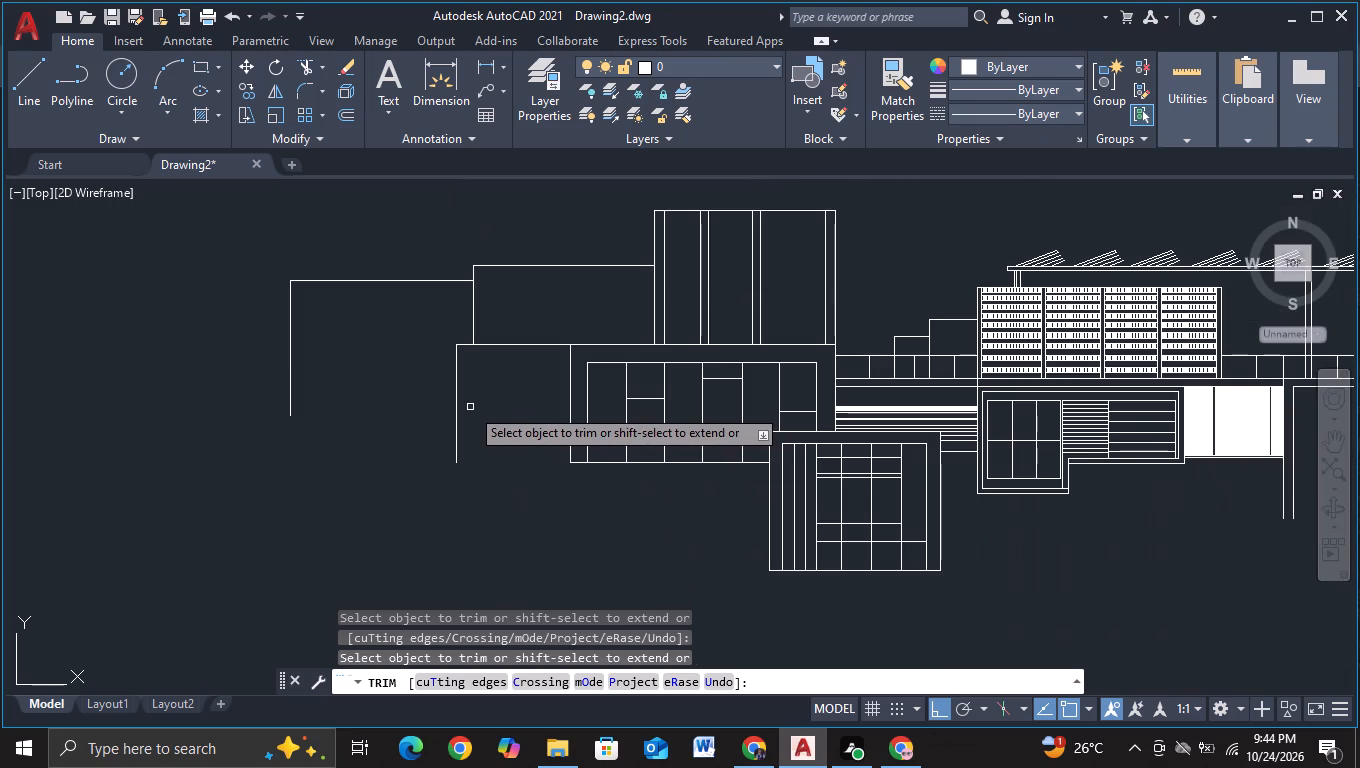
{"action": "key", "text": "Escape"}
Move the new vertical together with its short top line slightly to the left.
{"action": "left_click_drag", "start_coordinate": [492, 398], "coordinate": [410, 423]}
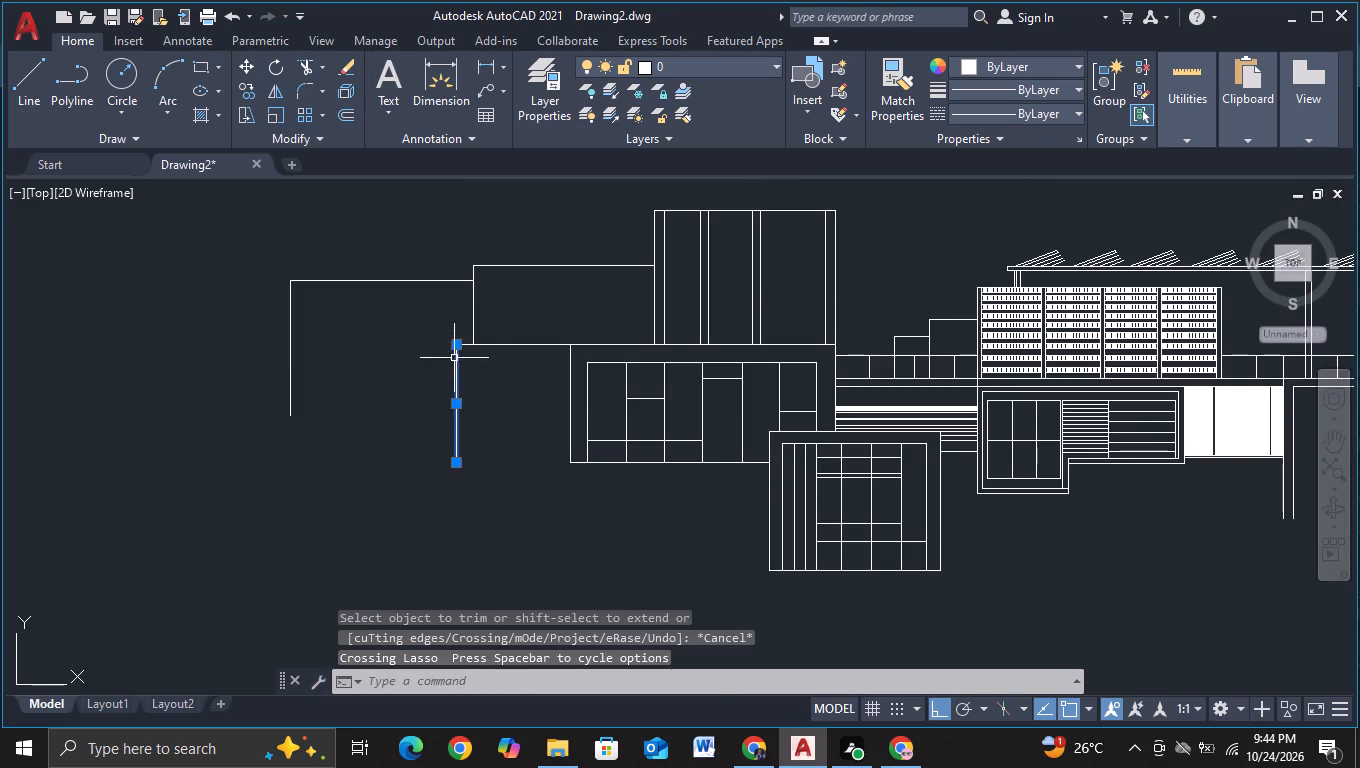
{"action": "left_click", "coordinate": [469, 345]}
{"action": "key", "text": "m"}
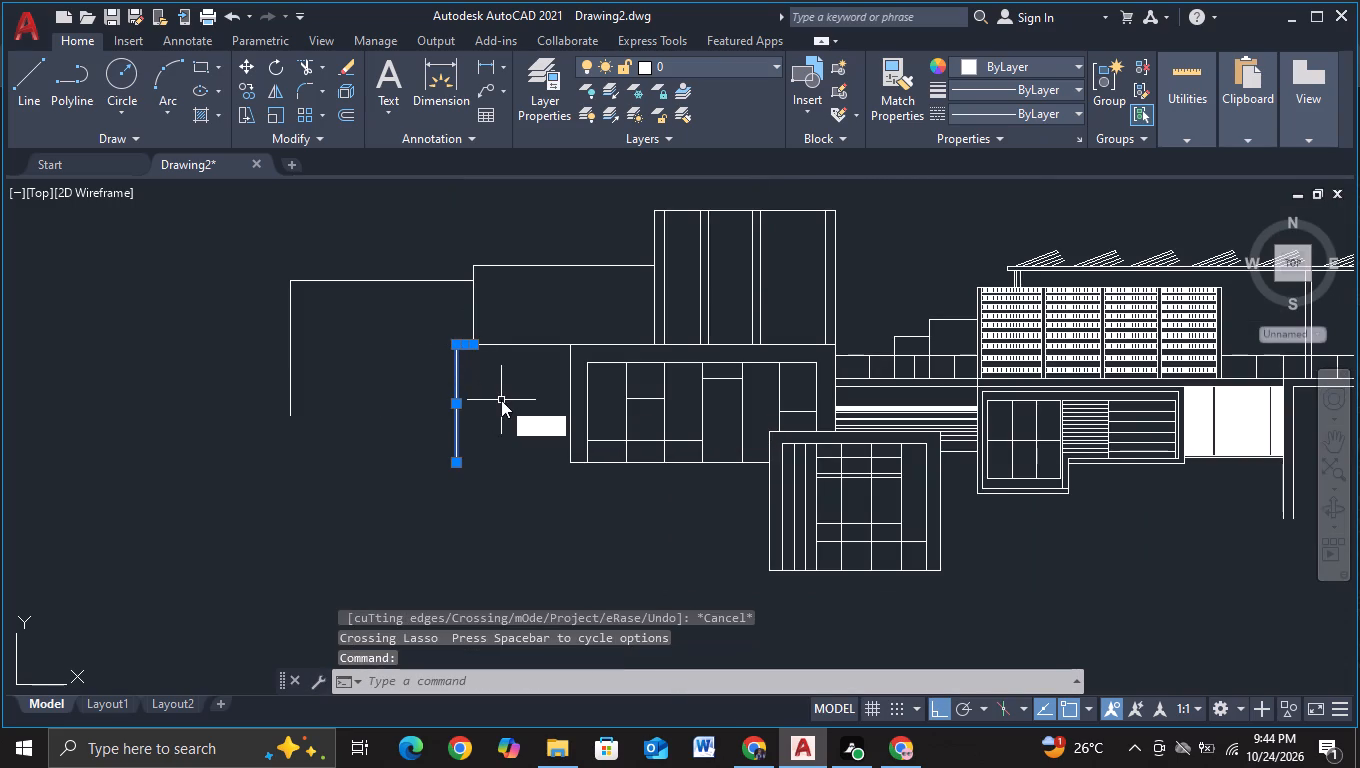
{"action": "left_click", "coordinate": [569, 436]}
{"action": "left_click", "coordinate": [561, 445]}
{"action": "left_click", "coordinate": [516, 403]}
{"action": "left_click", "coordinate": [506, 404]}
{"action": "key", "text": "Escape"}
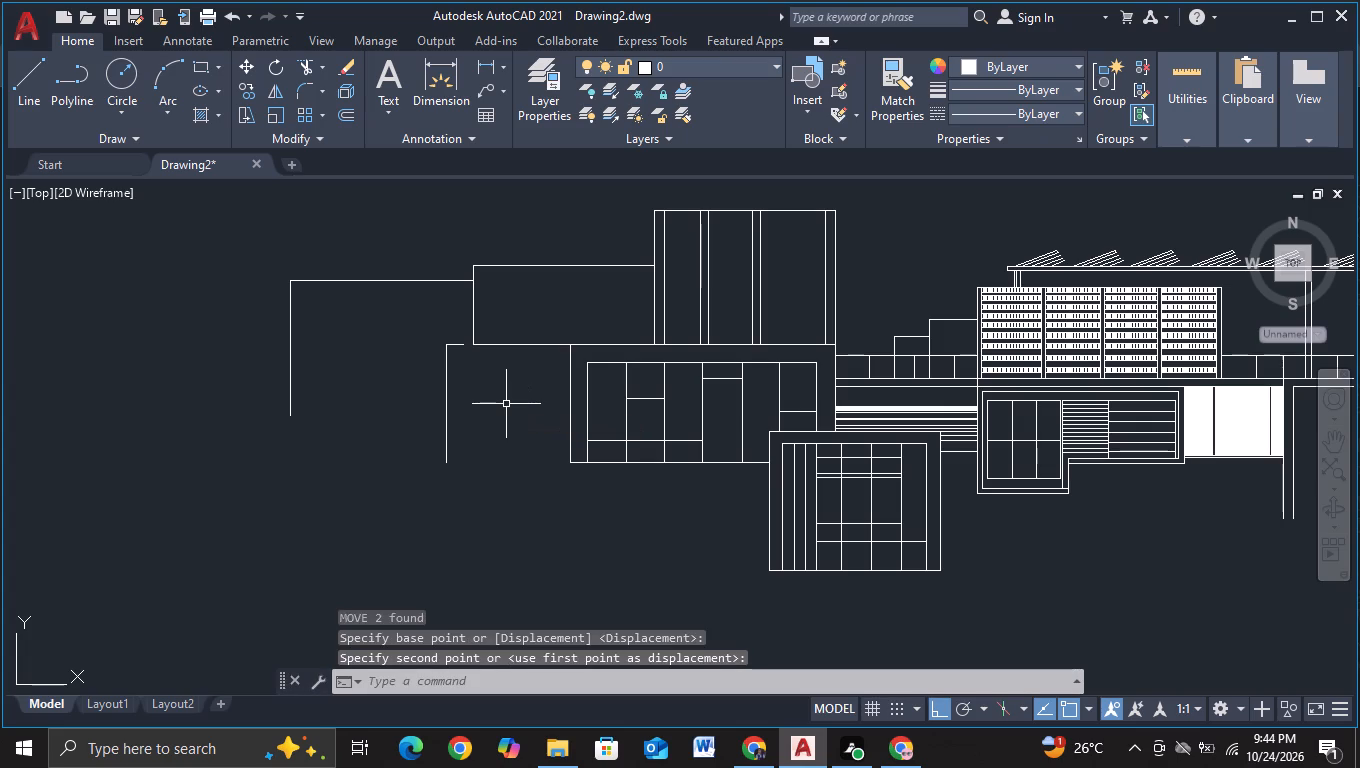
Extend the moved top line rightward to meet the upper wall block's lower left corner.
{"action": "key", "text": "e"}
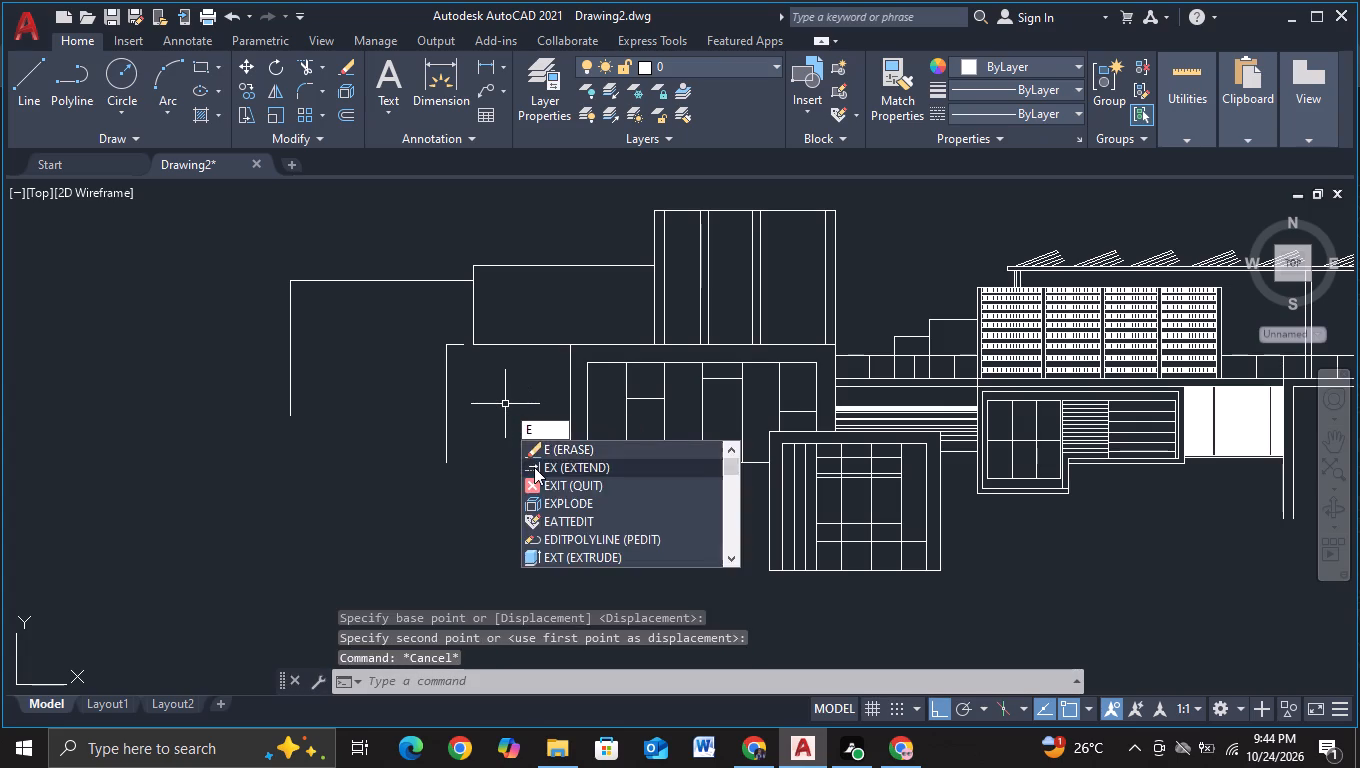
{"action": "left_click", "coordinate": [534, 467]}
{"action": "left_click", "coordinate": [458, 347]}
{"action": "key", "text": "Escape"}
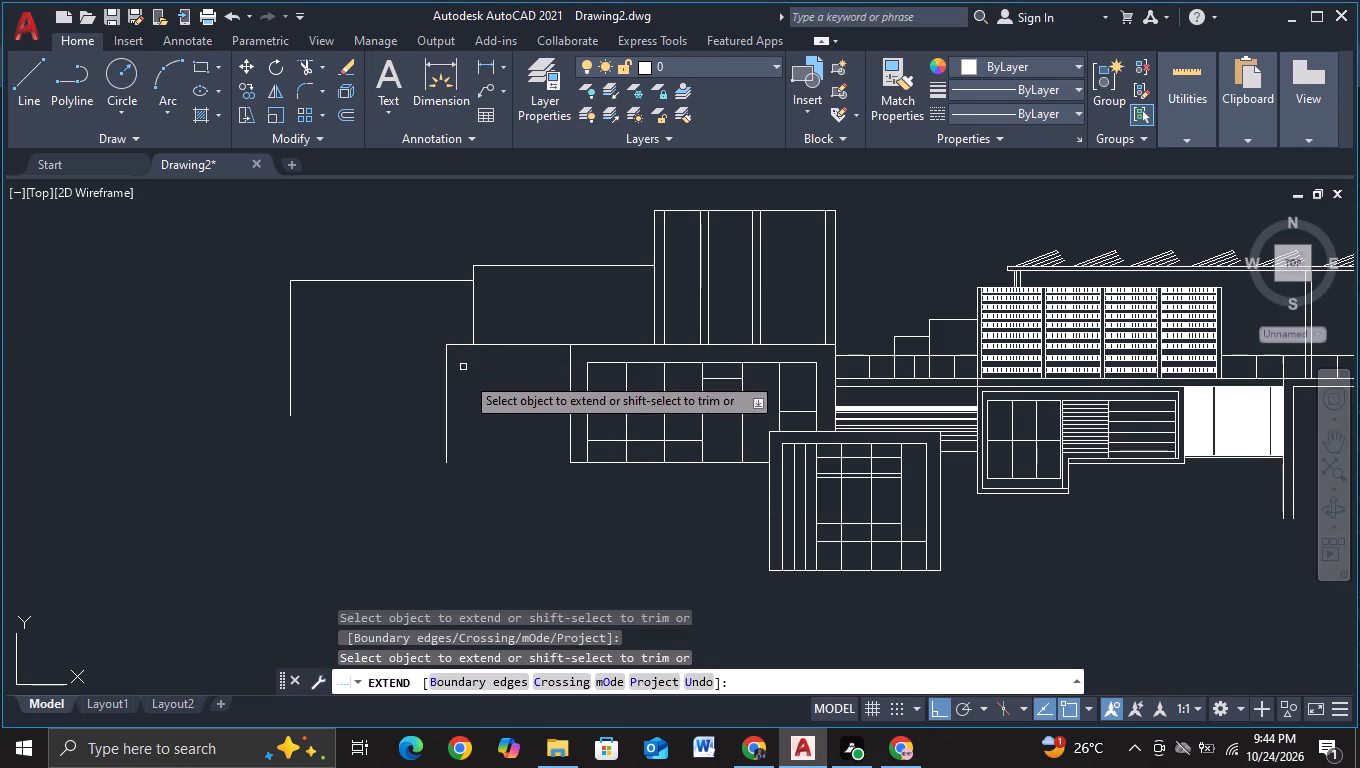
Copy the left vertical of the new bay about 1.46 units to the right.
{"action": "middle_click_drag", "start_coordinate": [492, 426], "coordinate": [493, 393]}
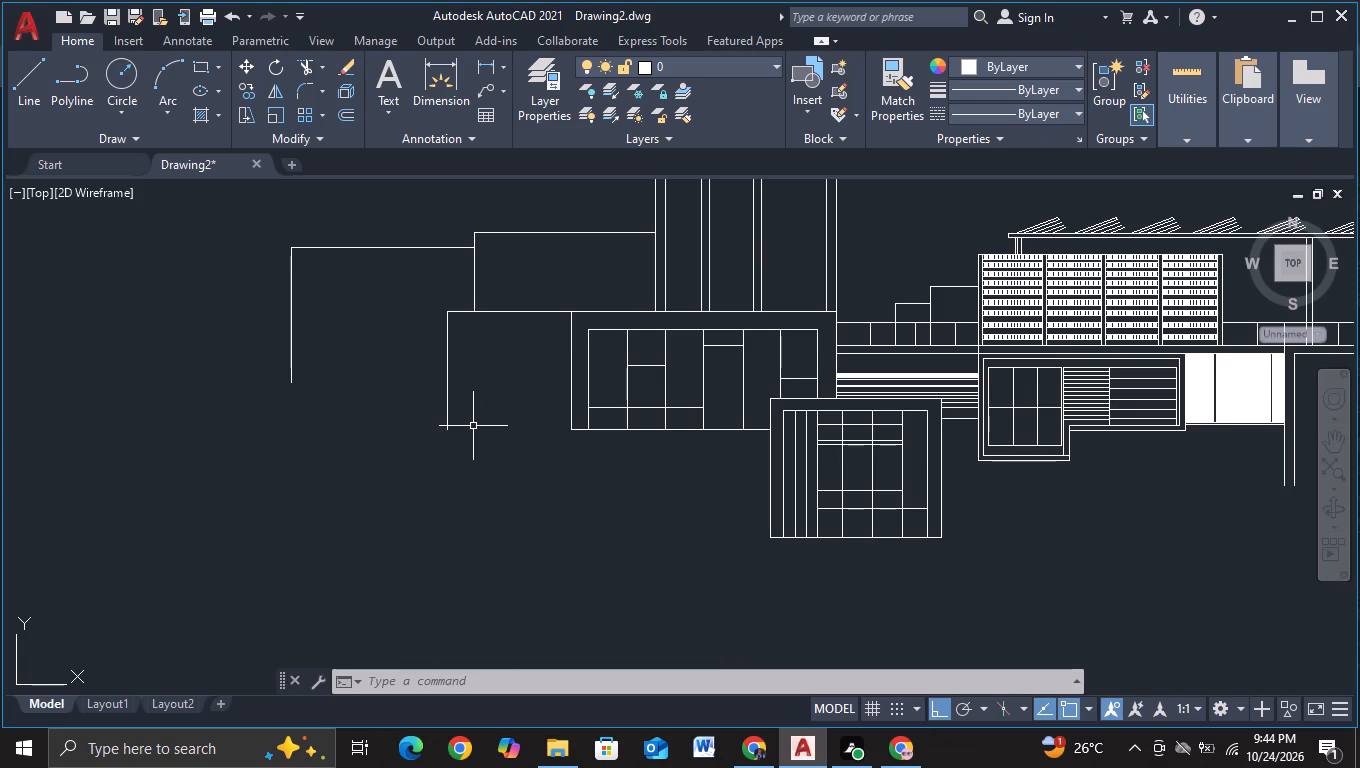
{"action": "left_click", "coordinate": [447, 395]}
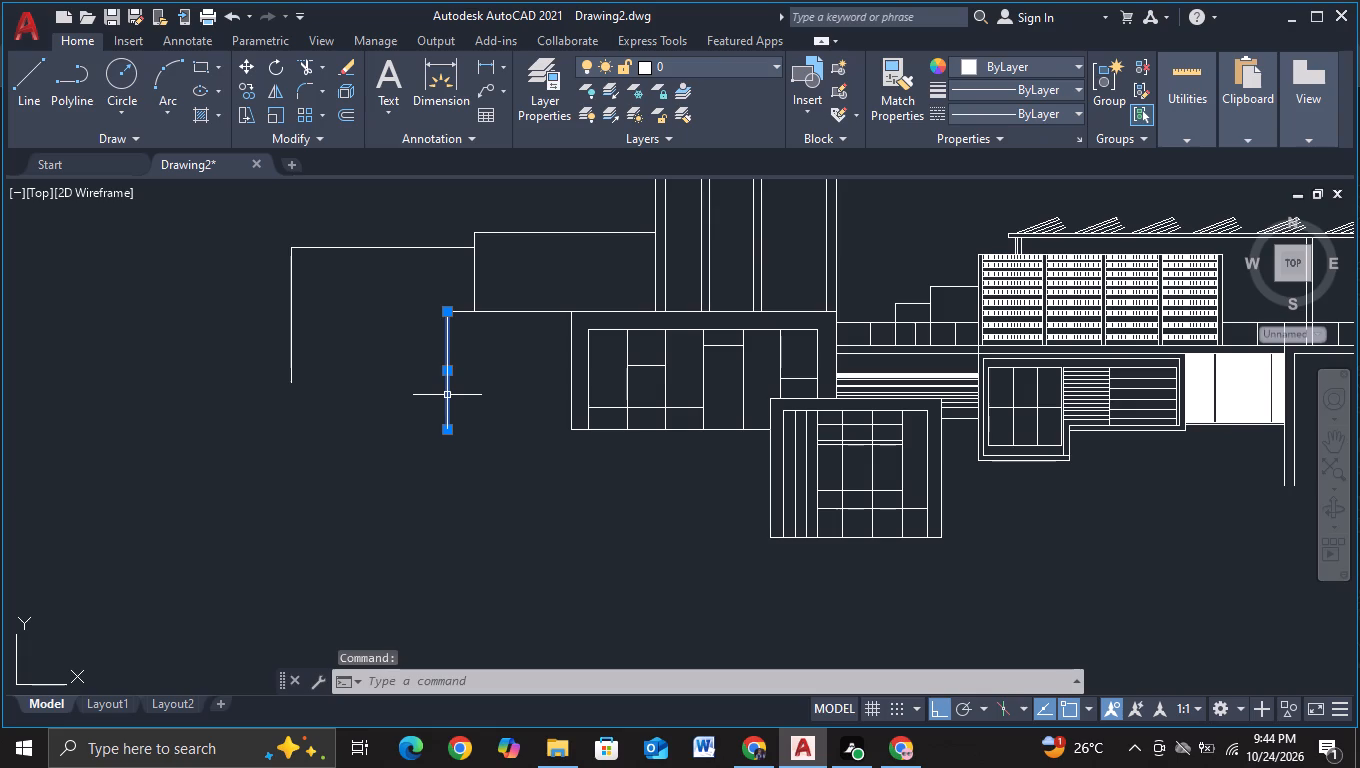
{"action": "key", "text": "c"}
{"action": "double_click", "coordinate": [478, 451]}
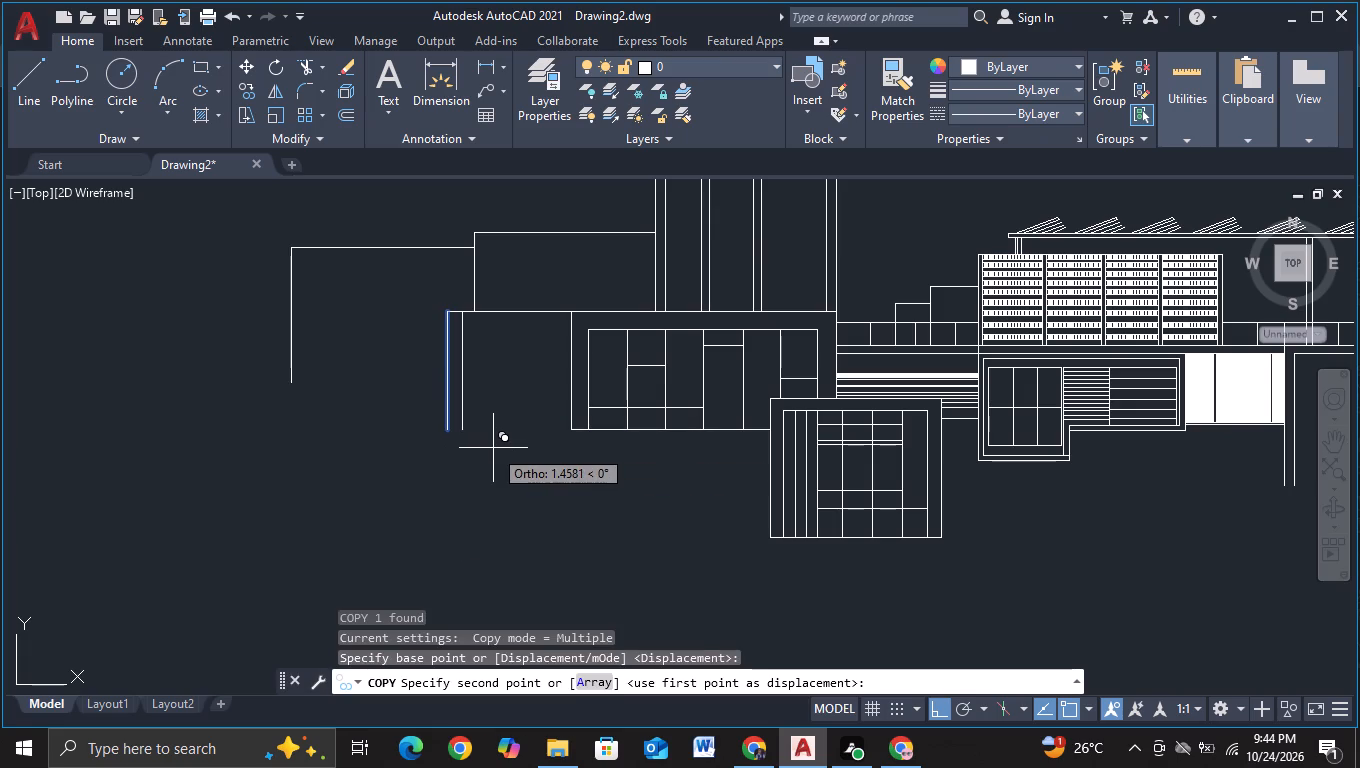
{"action": "left_click", "coordinate": [493, 448]}
{"action": "key", "text": "Escape"}
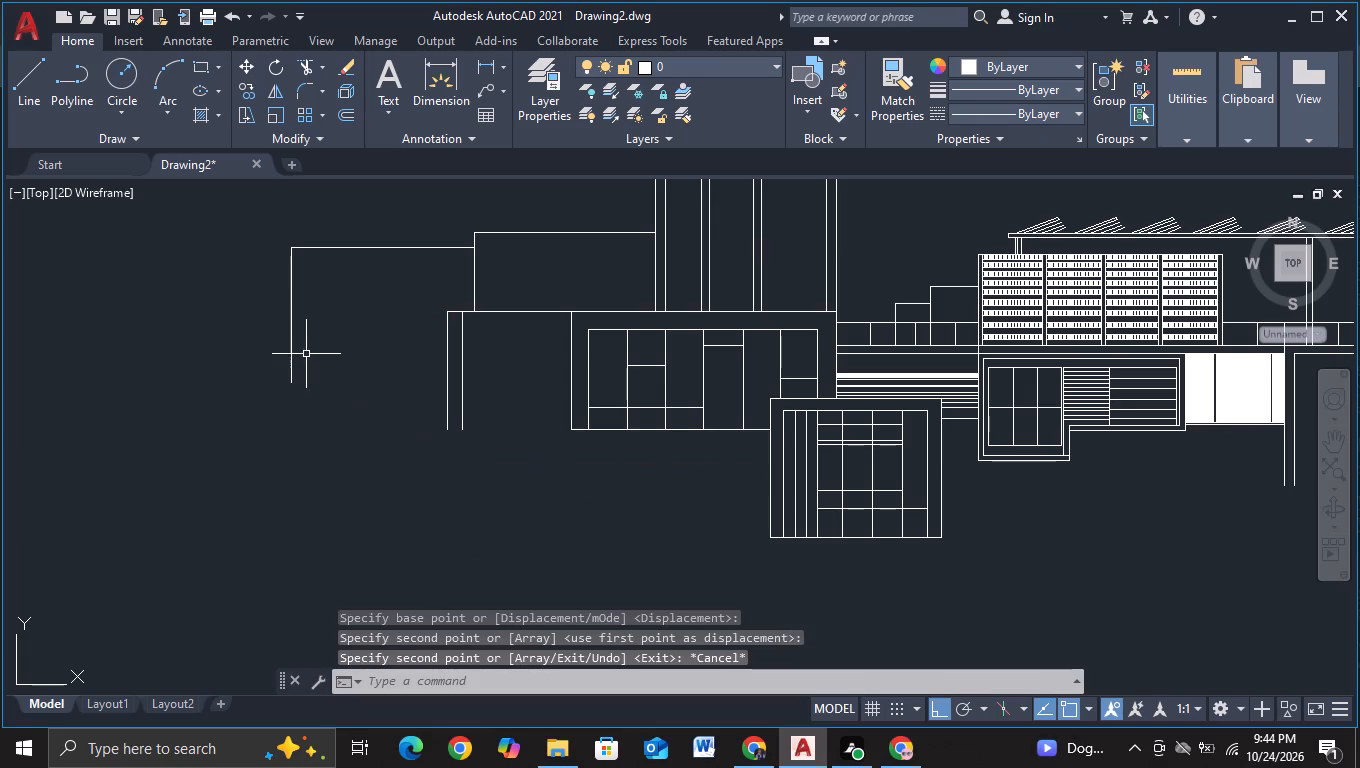
Copy the new bay's inner vertical about 8.75 units to the right, near the window block.
{"action": "left_click", "coordinate": [485, 368]}
{"action": "left_click", "coordinate": [452, 377]}
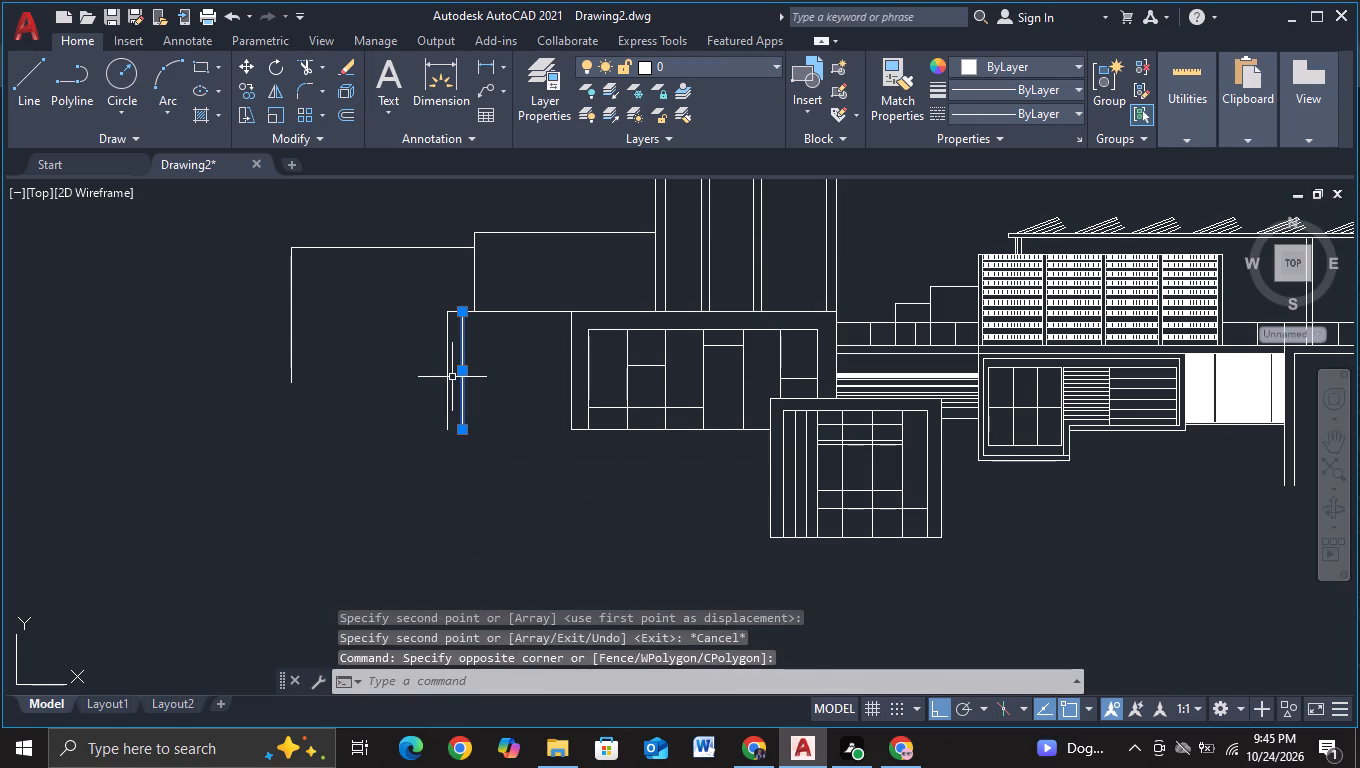
{"action": "key", "text": "c"}
{"action": "double_click", "coordinate": [533, 441]}
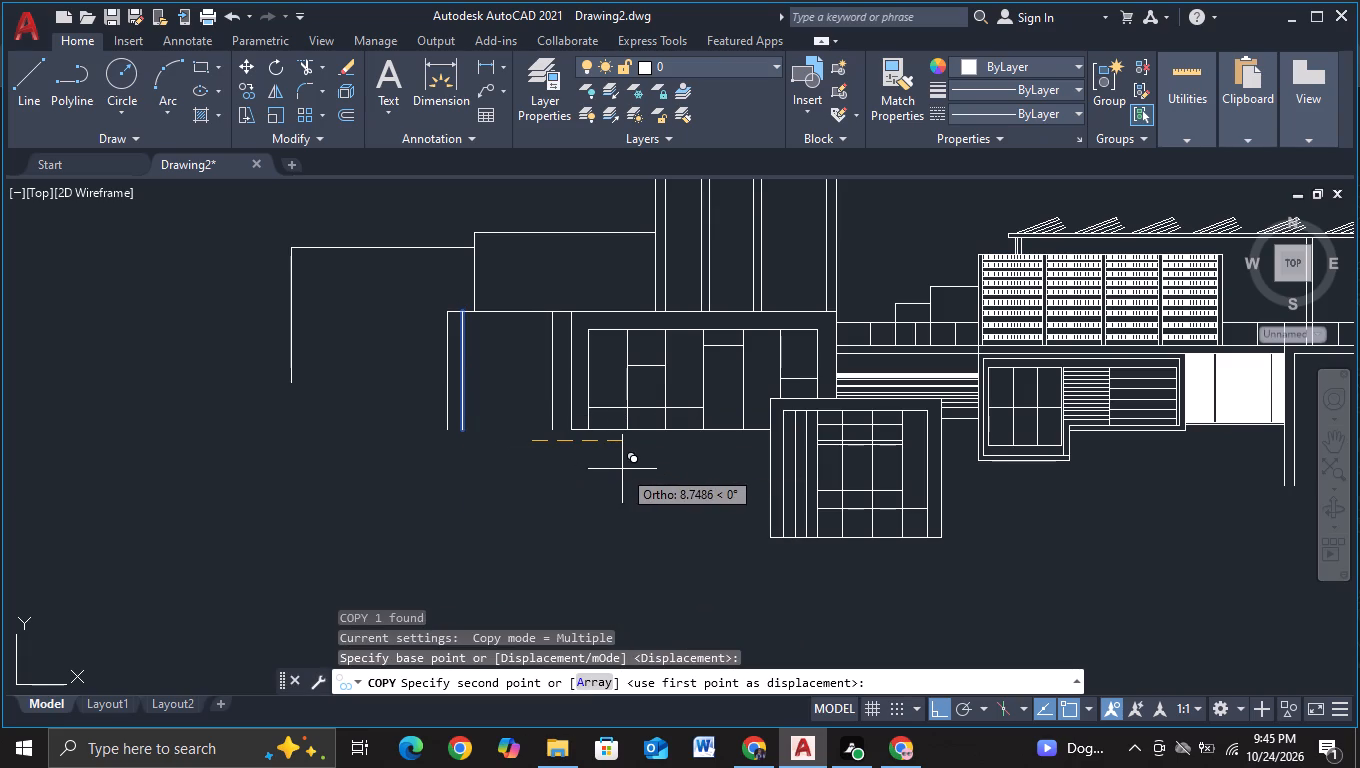
{"action": "left_click", "coordinate": [623, 467]}
{"action": "key", "text": "Escape"}
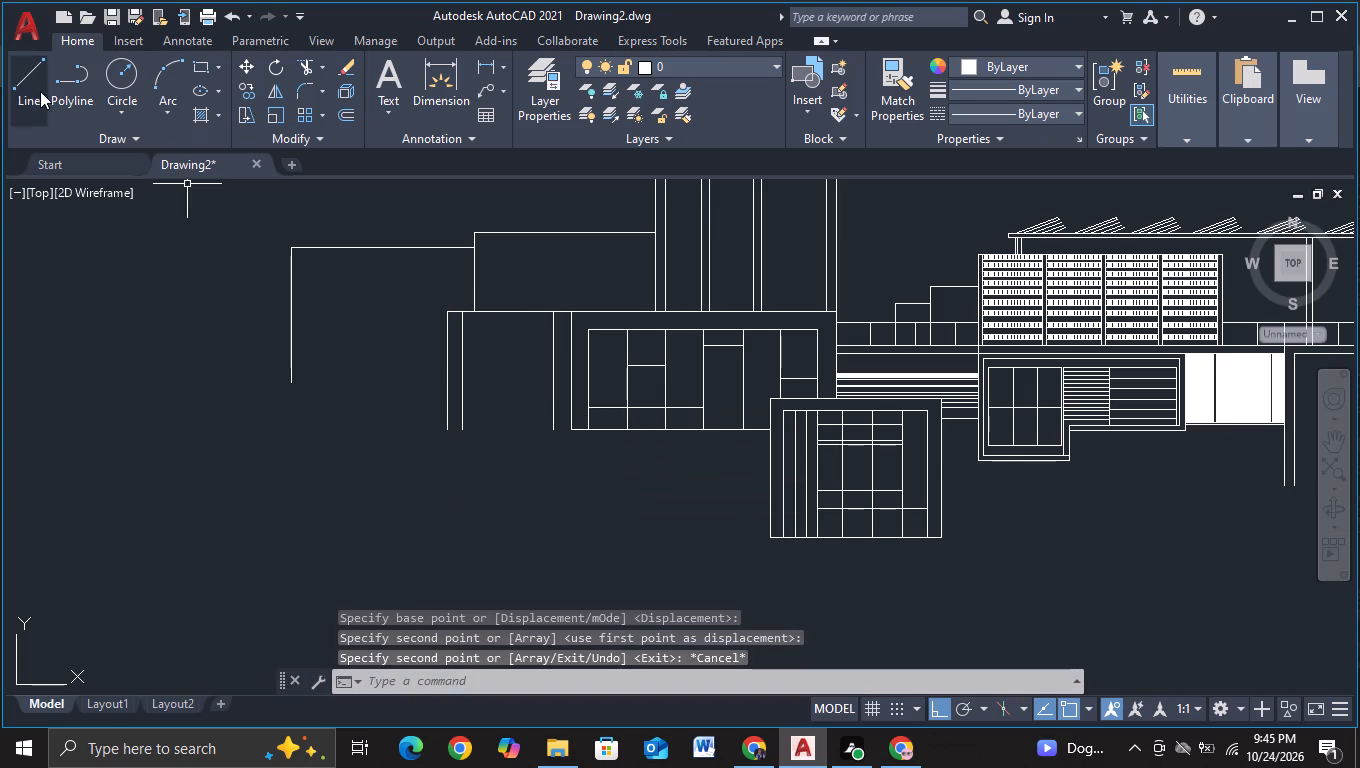
Draw a horizontal line across the new bay left of the window block and trim its overhanging ends at the outer verticals.
{"action": "left_click", "coordinate": [38, 90]}
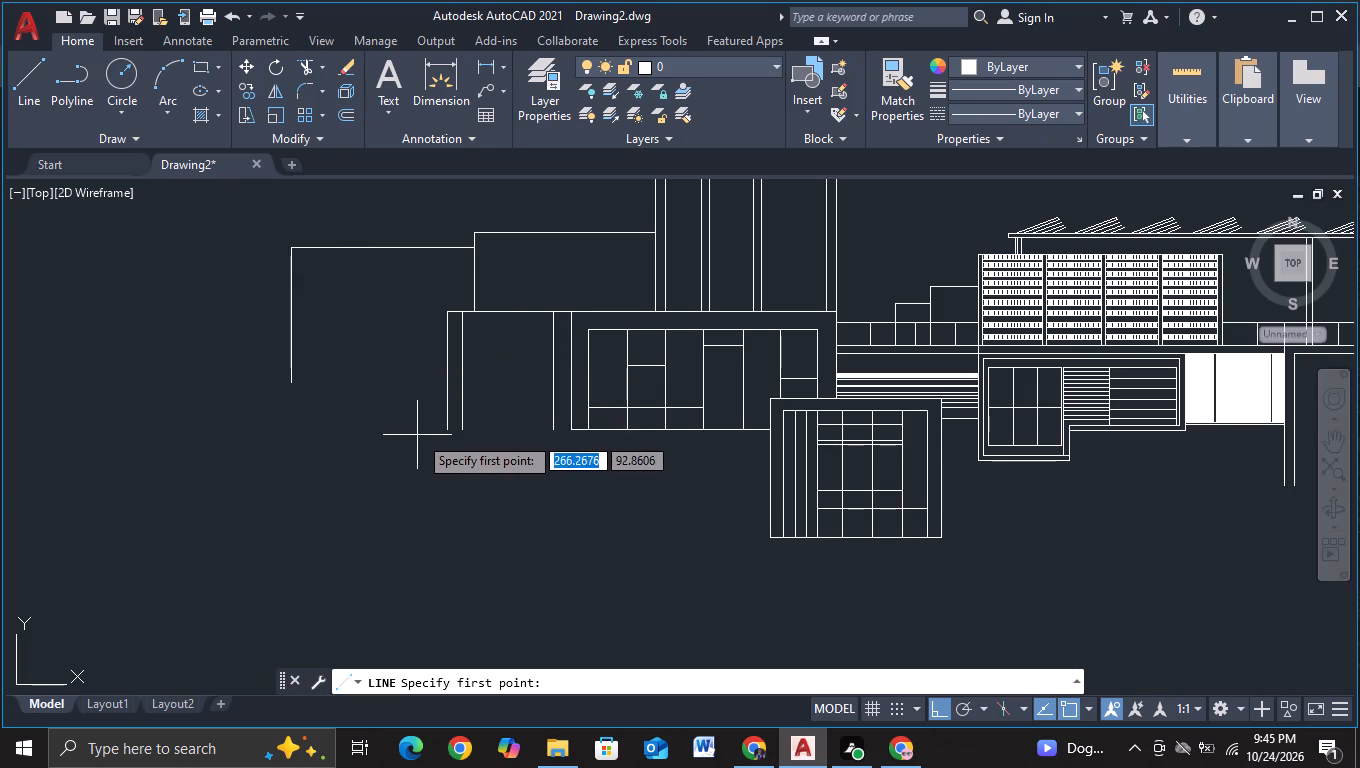
{"action": "scroll", "coordinate": [440, 354], "scroll_direction": "up", "scroll_amount": 1}
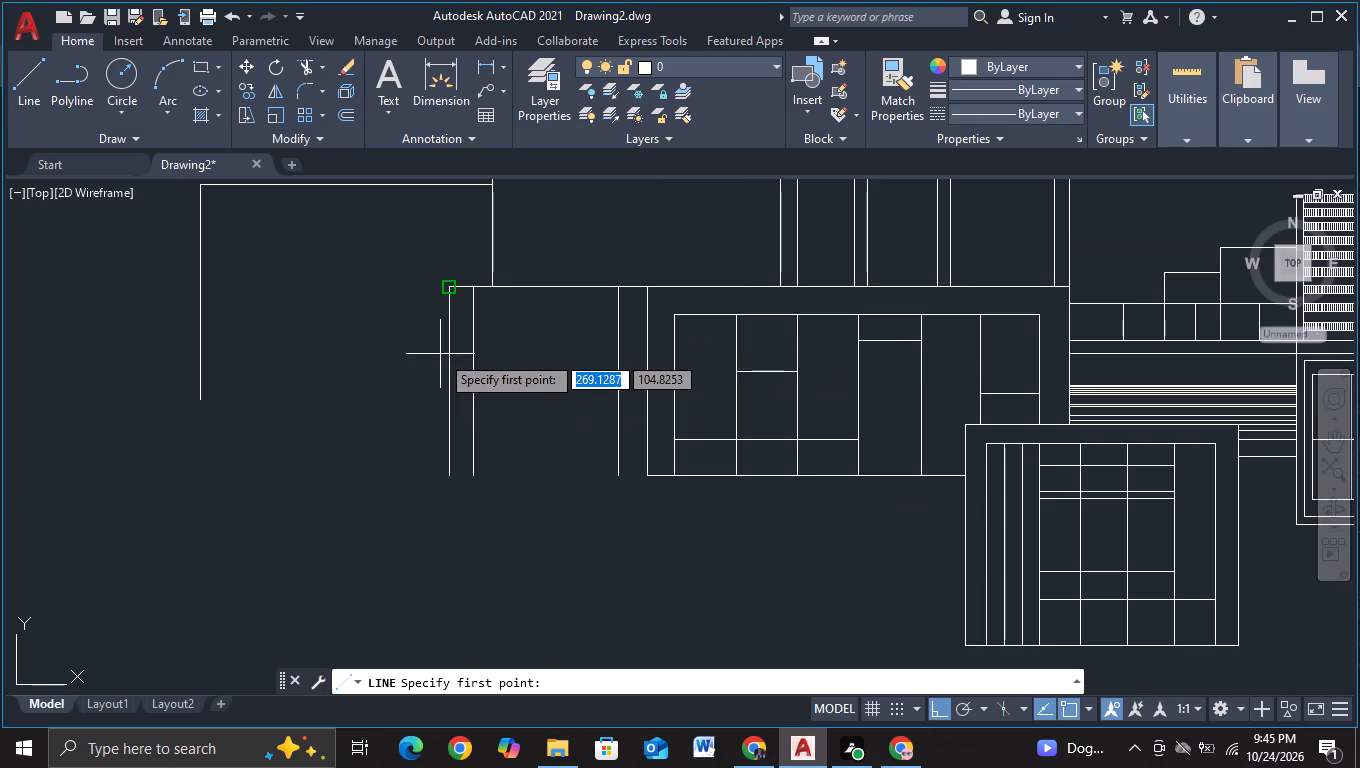
{"action": "scroll", "coordinate": [440, 354], "scroll_direction": "up", "scroll_amount": 1}
{"action": "left_click", "coordinate": [440, 354]}
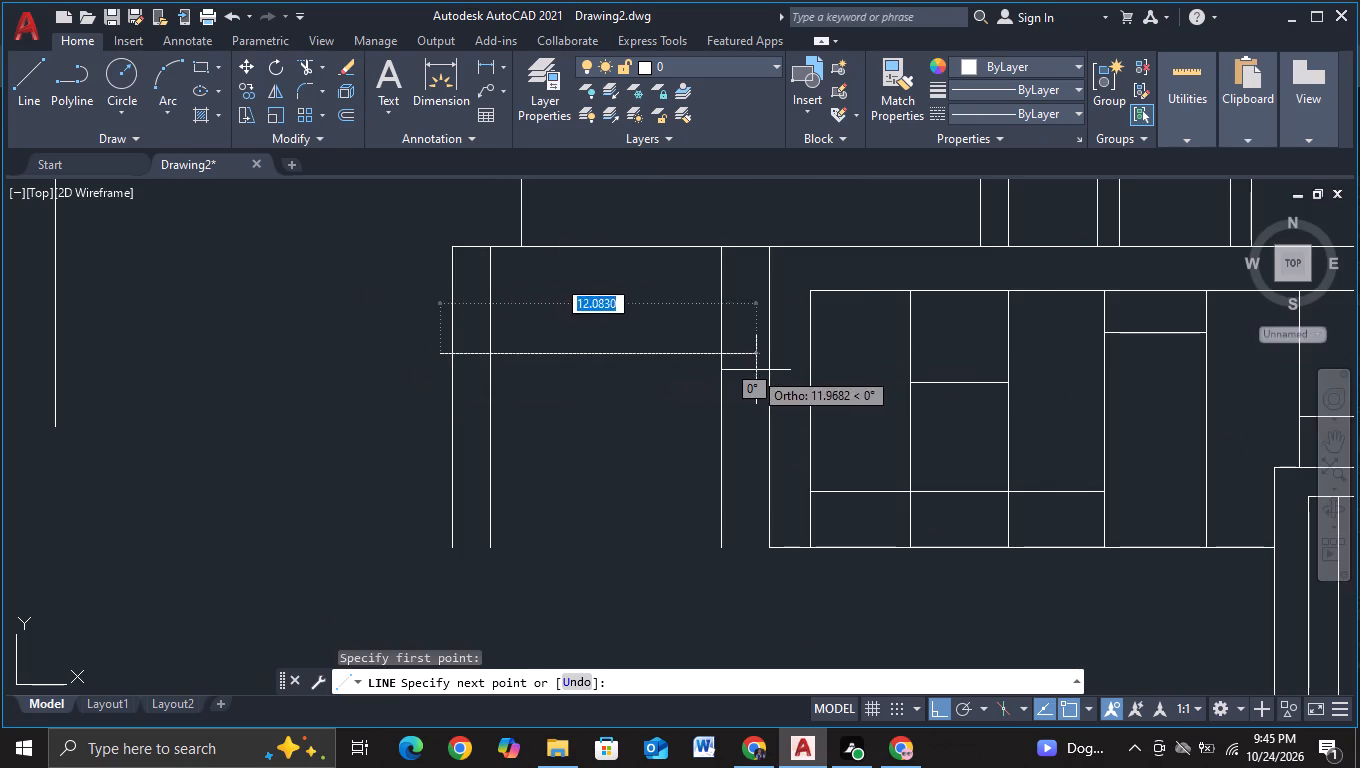
{"action": "left_click", "coordinate": [790, 369]}
{"action": "key", "text": "Escape"}
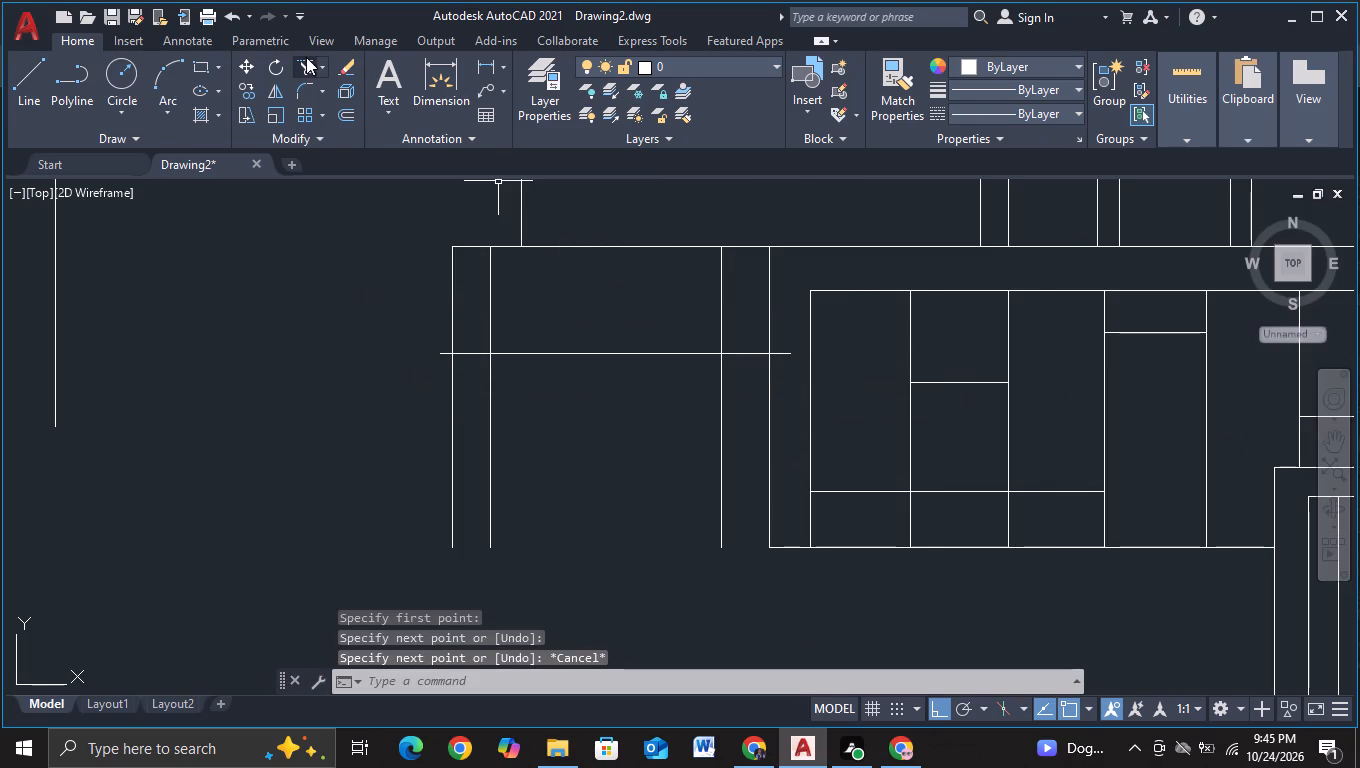
{"action": "left_click", "coordinate": [305, 57]}
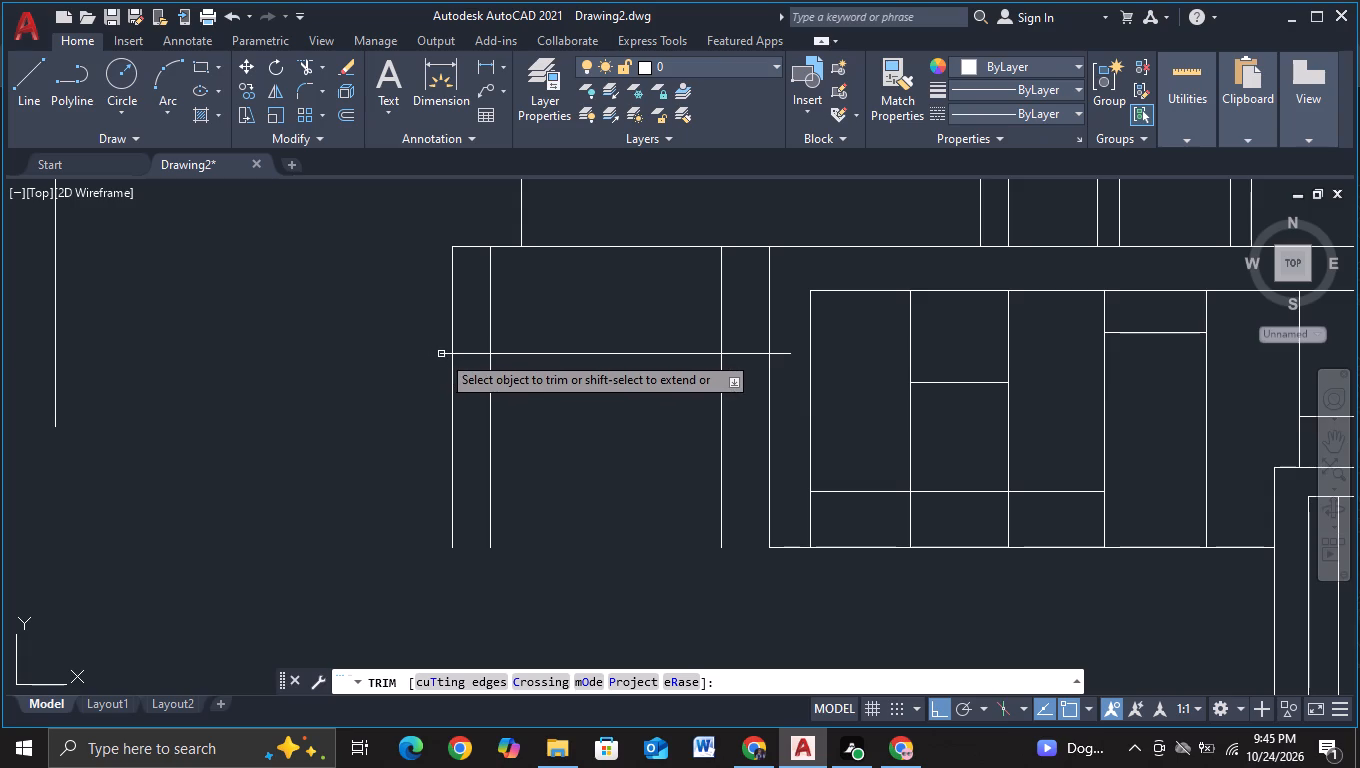
{"action": "left_click", "coordinate": [441, 354]}
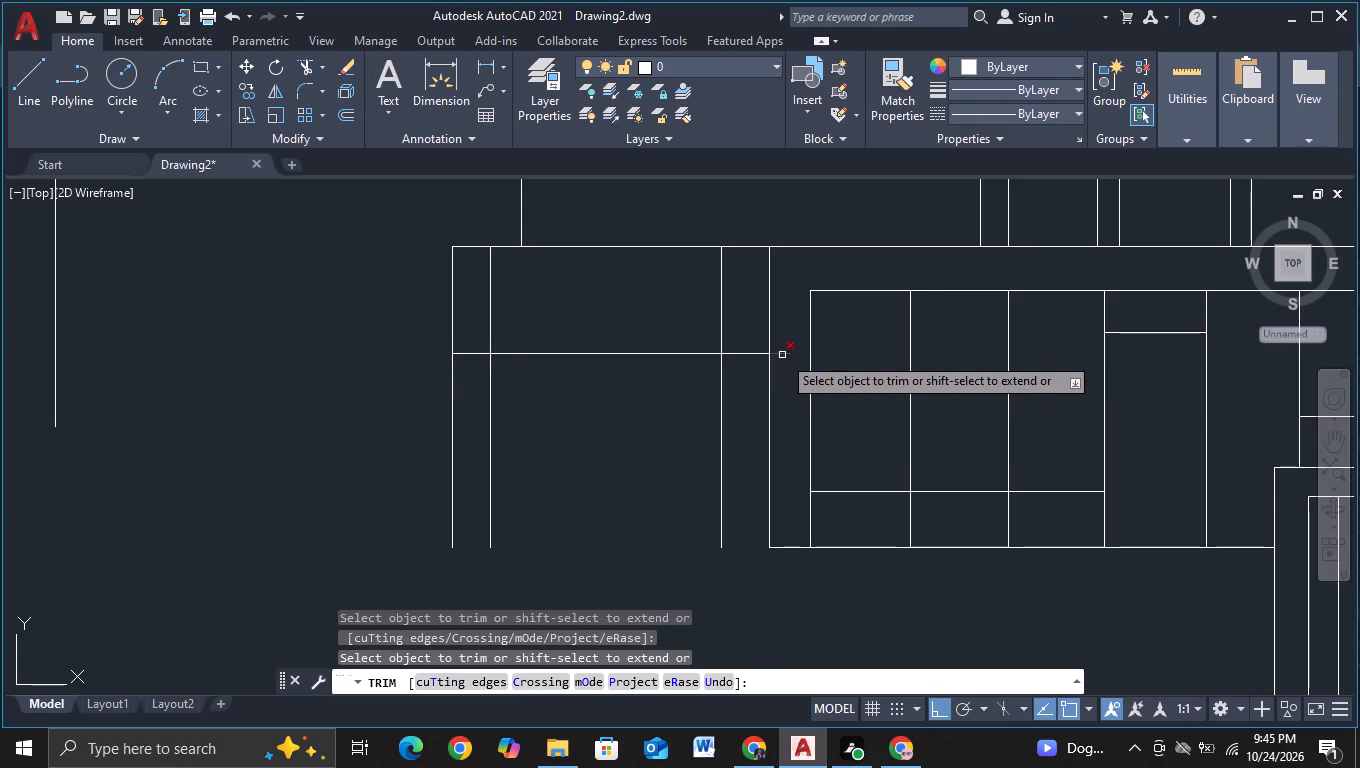
{"action": "left_click", "coordinate": [782, 355]}
{"action": "key", "text": "Escape"}
Copy the bay's horizontal line downward twice, about 3.13 and 6.61 units below the original.
{"action": "left_click", "coordinate": [630, 355]}
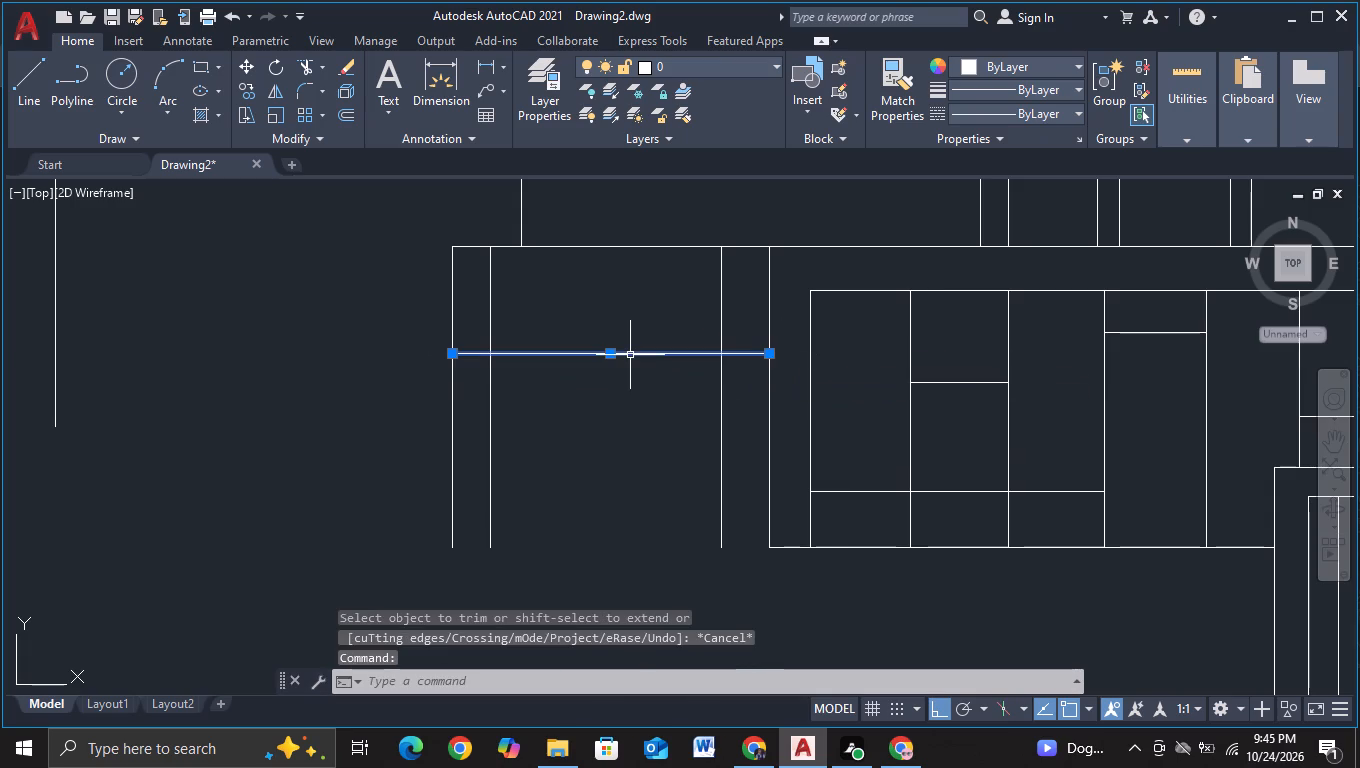
{"action": "key", "text": "c"}
{"action": "double_click", "coordinate": [650, 415]}
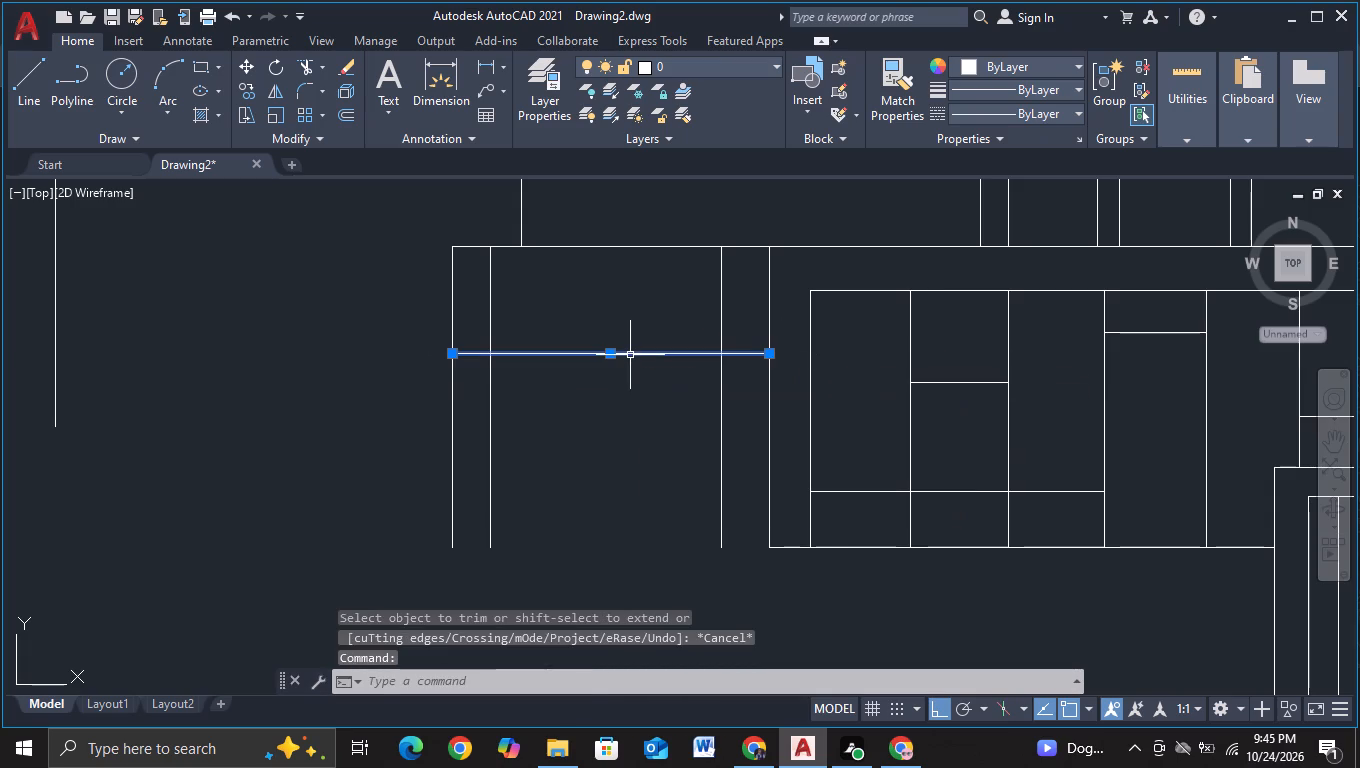
{"action": "left_click", "coordinate": [626, 497]}
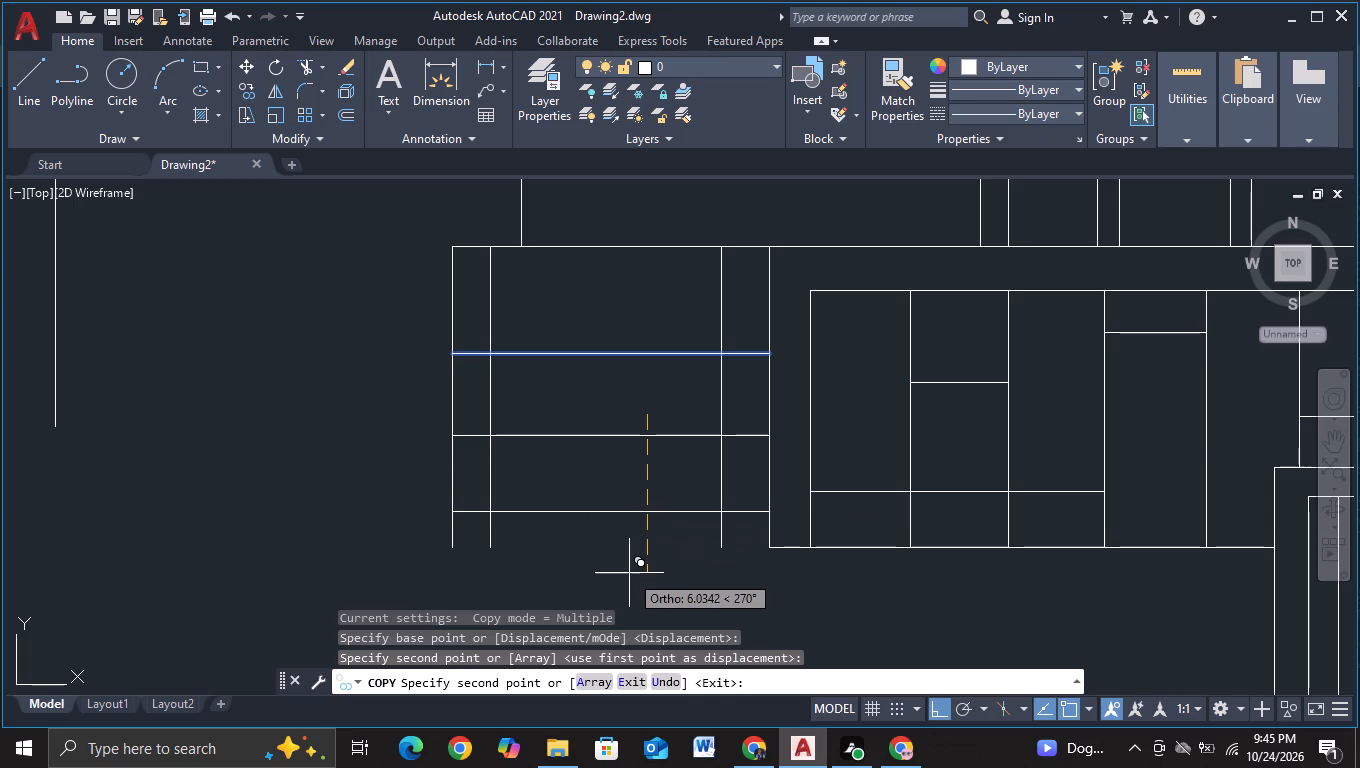
{"action": "middle_click_drag", "start_coordinate": [629, 573], "coordinate": [623, 503]}
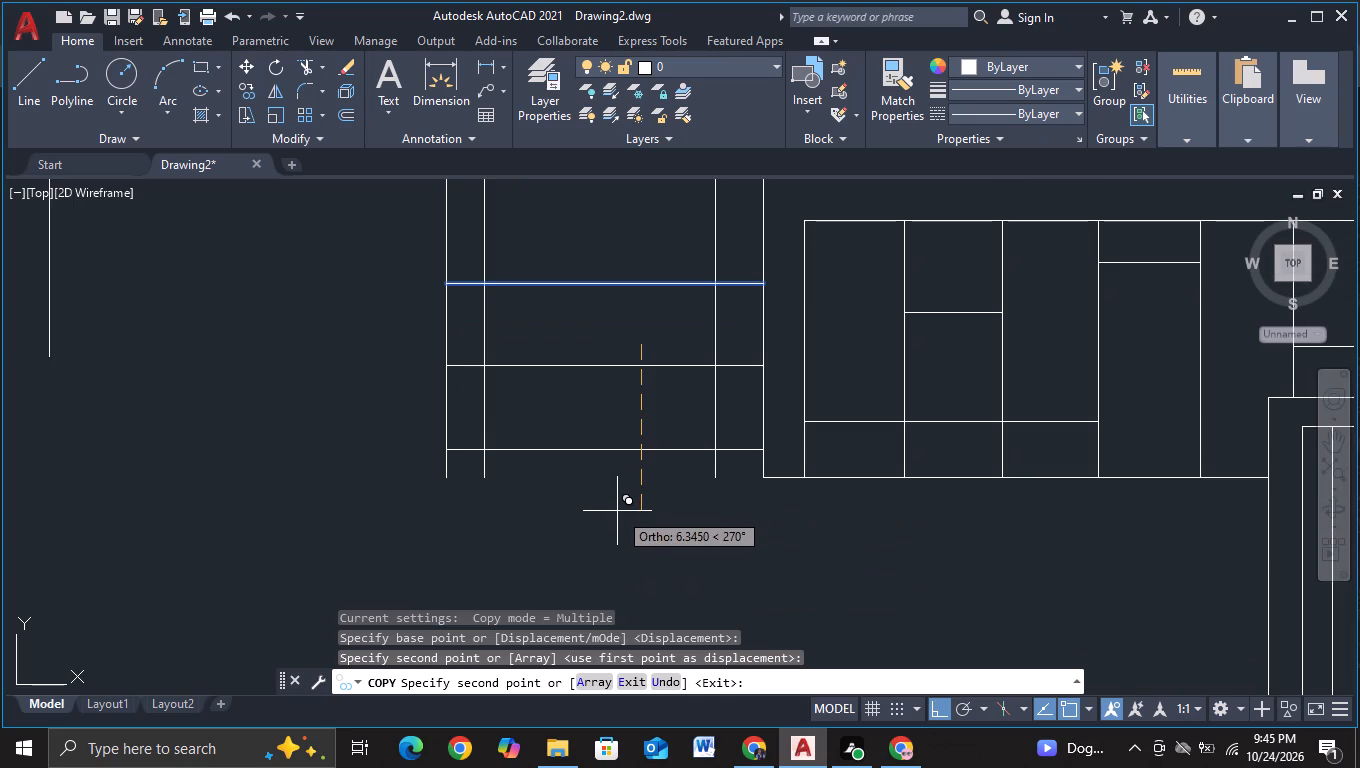
{"action": "scroll", "coordinate": [617, 511], "scroll_direction": "up", "scroll_amount": 1}
{"action": "scroll", "coordinate": [617, 511], "scroll_direction": "down", "scroll_amount": 2}
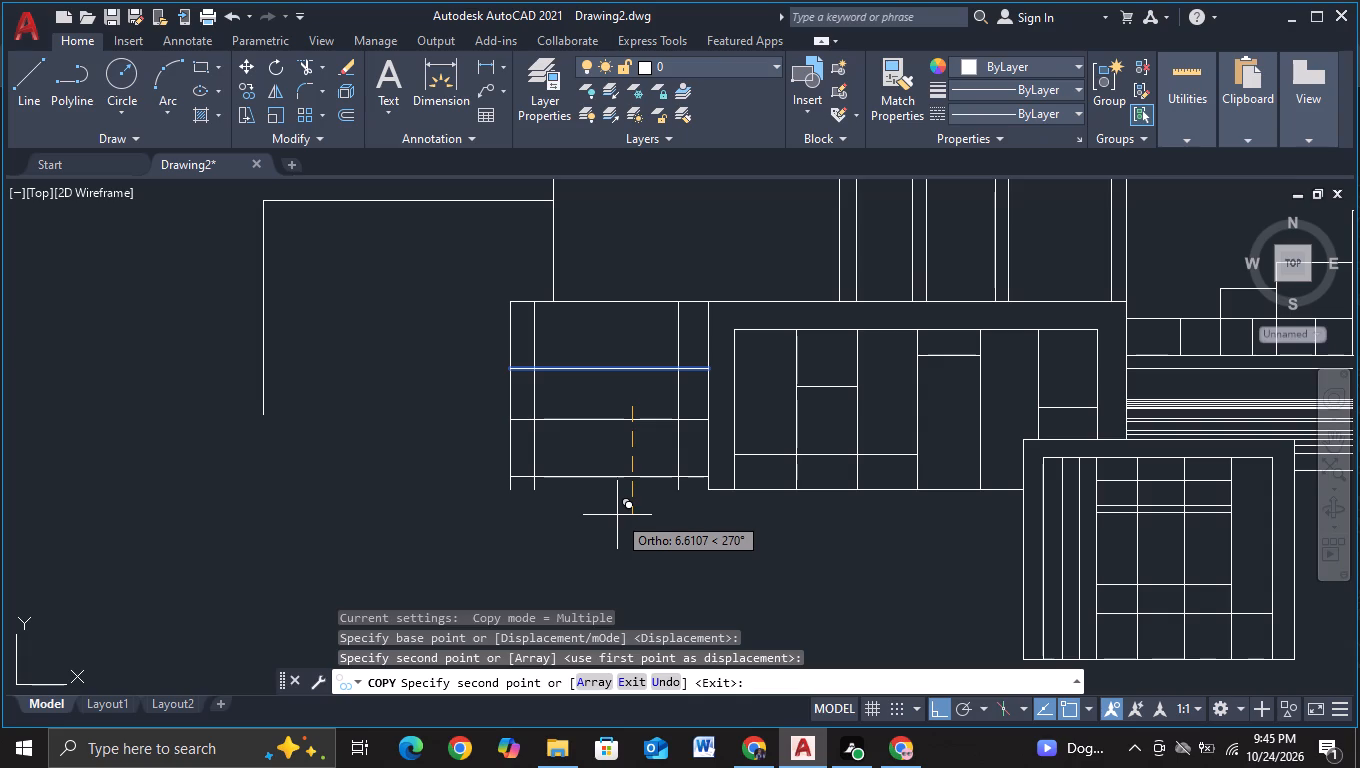
{"action": "left_click", "coordinate": [617, 515]}
{"action": "key", "text": "Escape"}
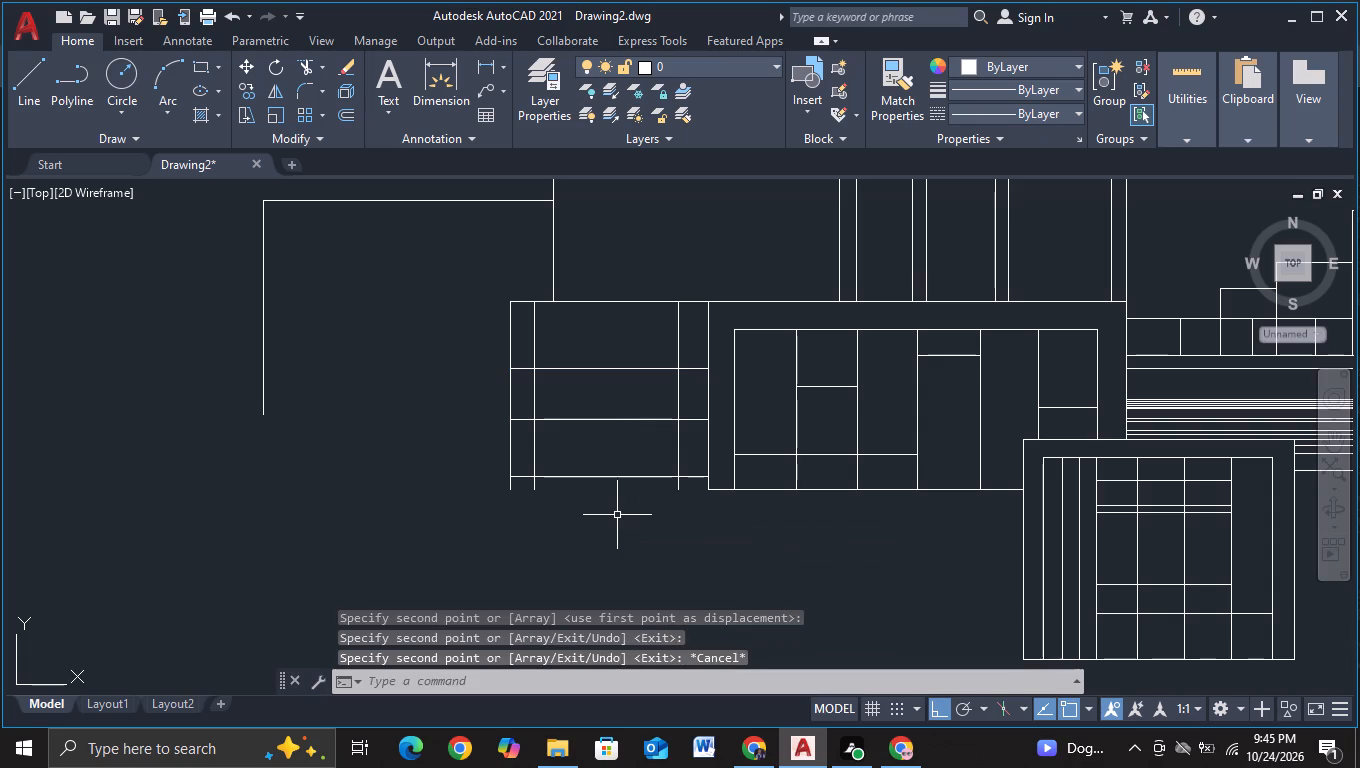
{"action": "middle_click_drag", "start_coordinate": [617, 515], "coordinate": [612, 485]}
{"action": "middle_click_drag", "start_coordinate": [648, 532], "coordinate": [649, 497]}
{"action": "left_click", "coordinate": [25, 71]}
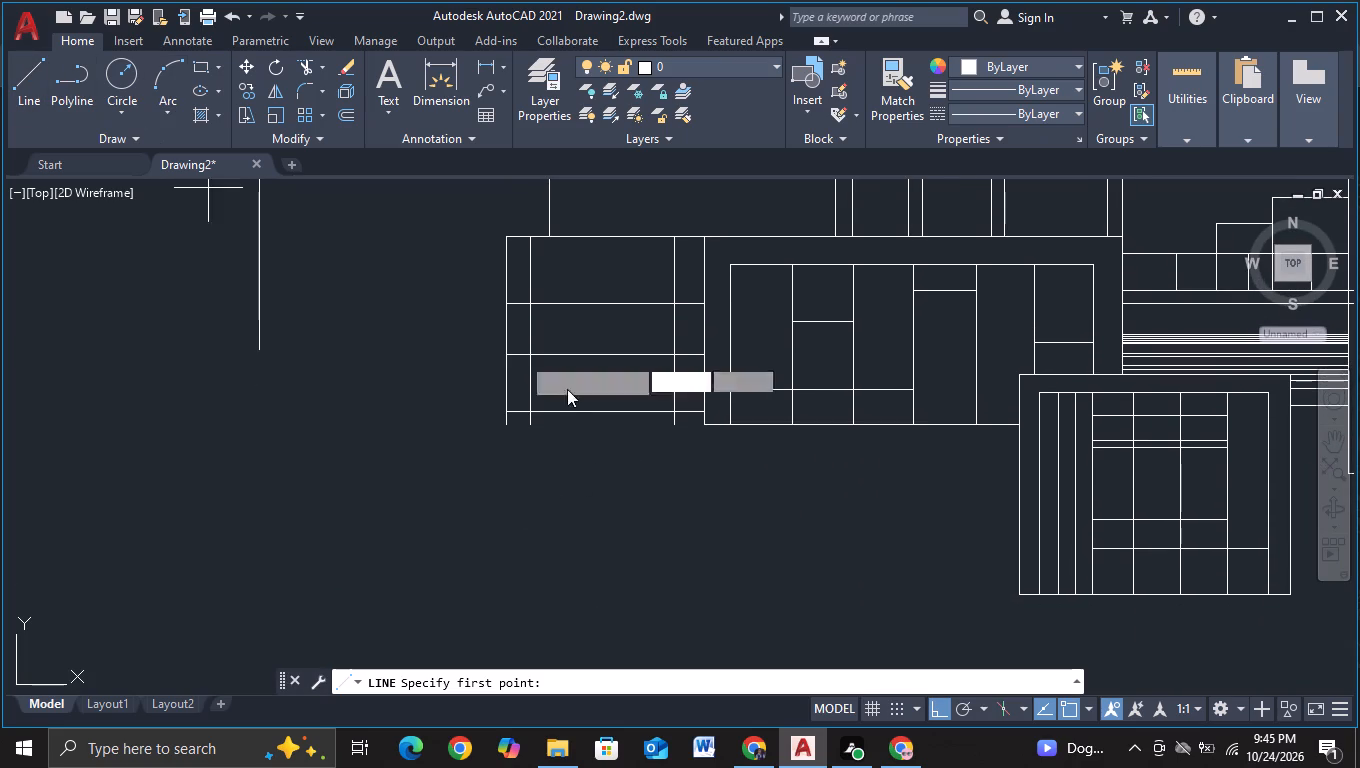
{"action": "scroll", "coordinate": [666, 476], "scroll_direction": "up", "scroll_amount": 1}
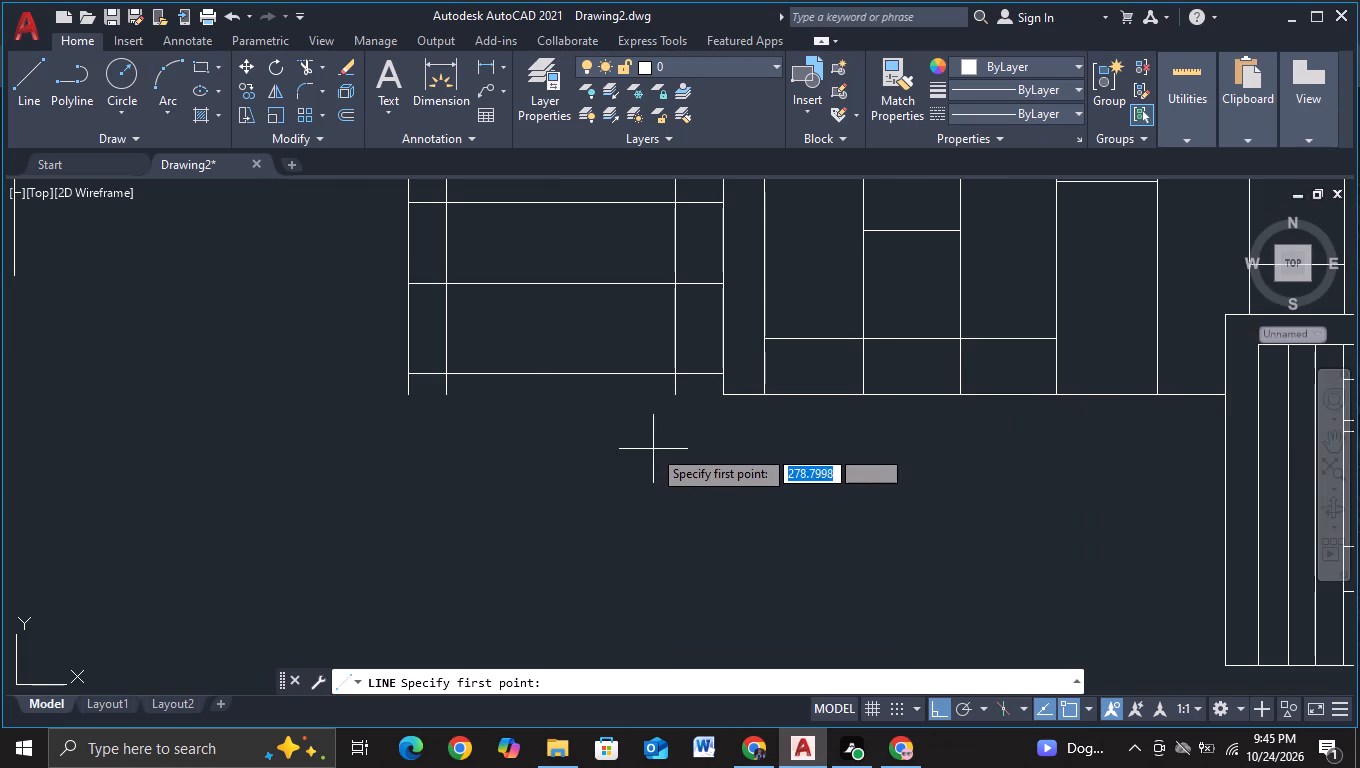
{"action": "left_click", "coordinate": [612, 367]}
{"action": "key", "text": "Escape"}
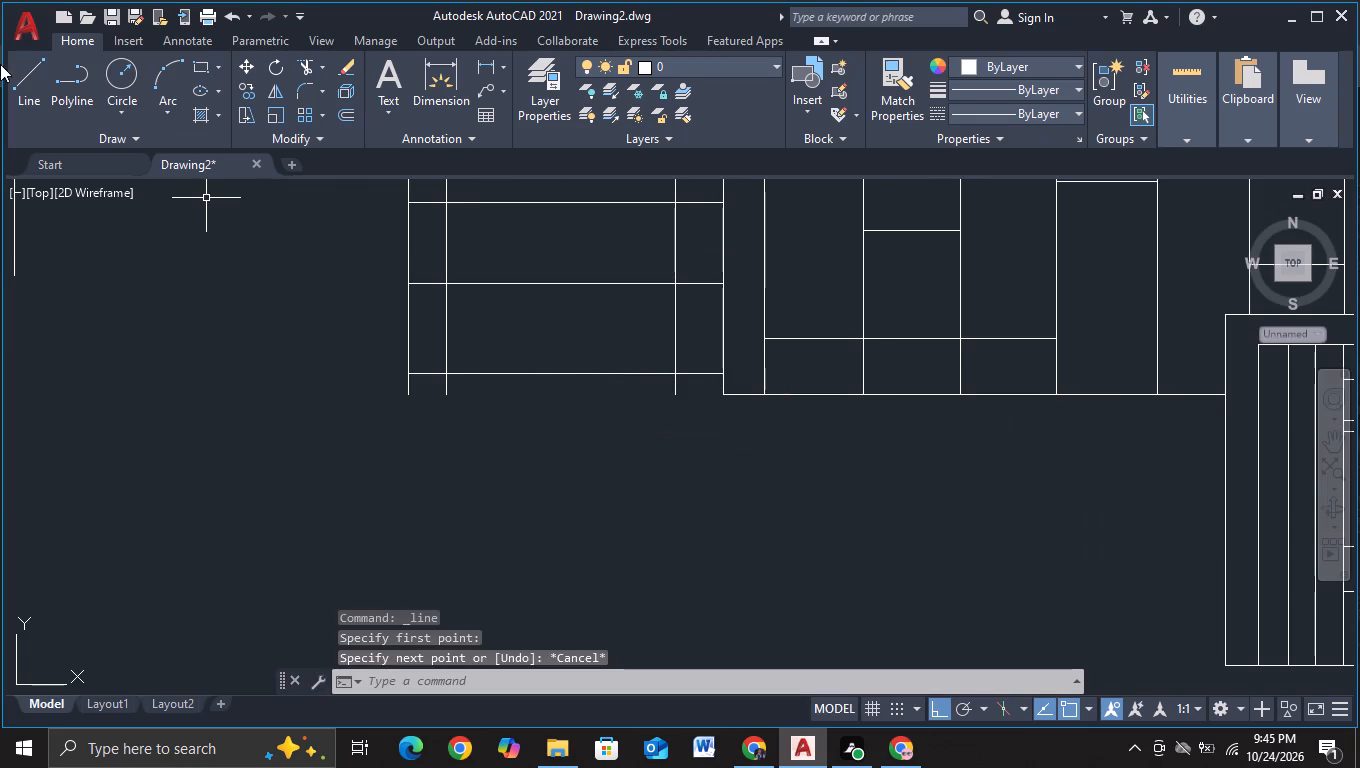
Draw a line about 9.3 units down from just above the bay's bottom line, continuing about 26.2 units right into the lower window frame.
{"action": "left_click", "coordinate": [18, 79]}
{"action": "left_click", "coordinate": [560, 355]}
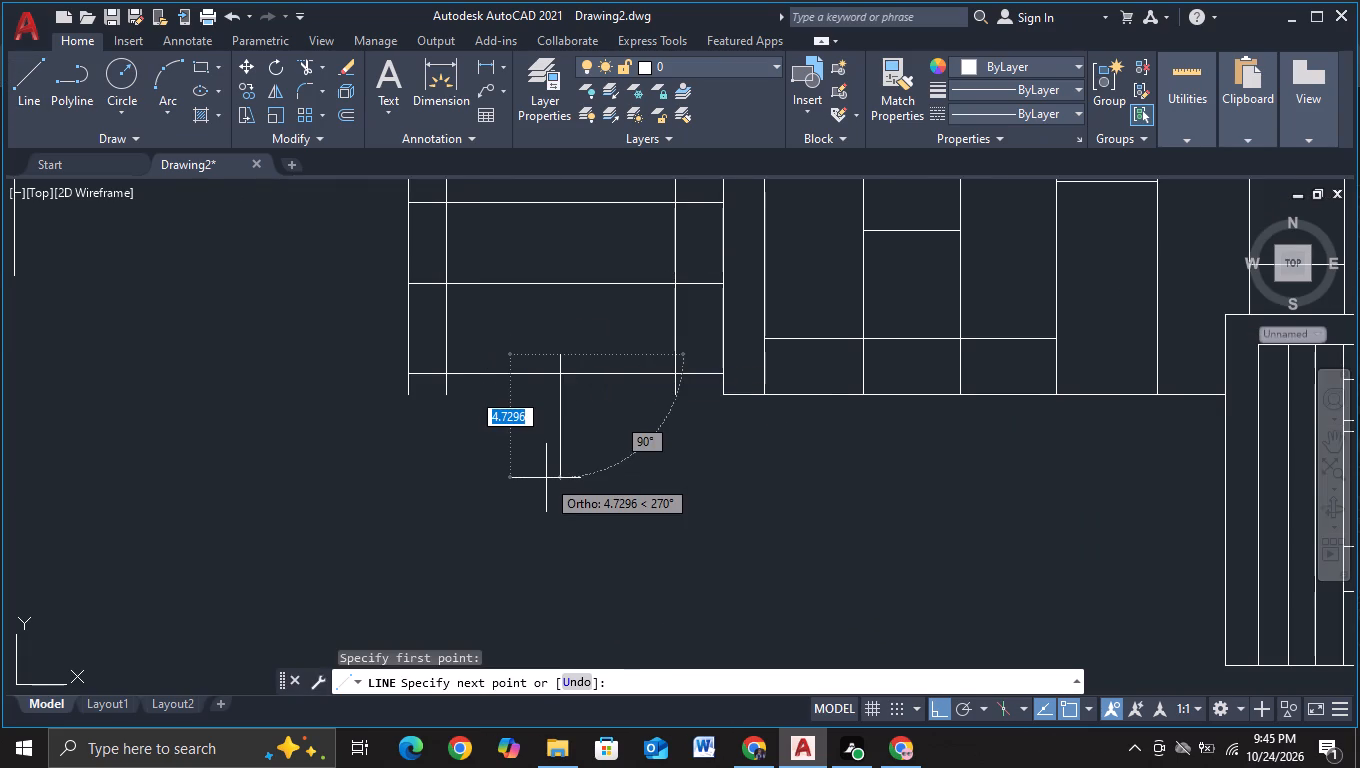
{"action": "scroll", "coordinate": [533, 574], "scroll_direction": "down", "scroll_amount": 1}
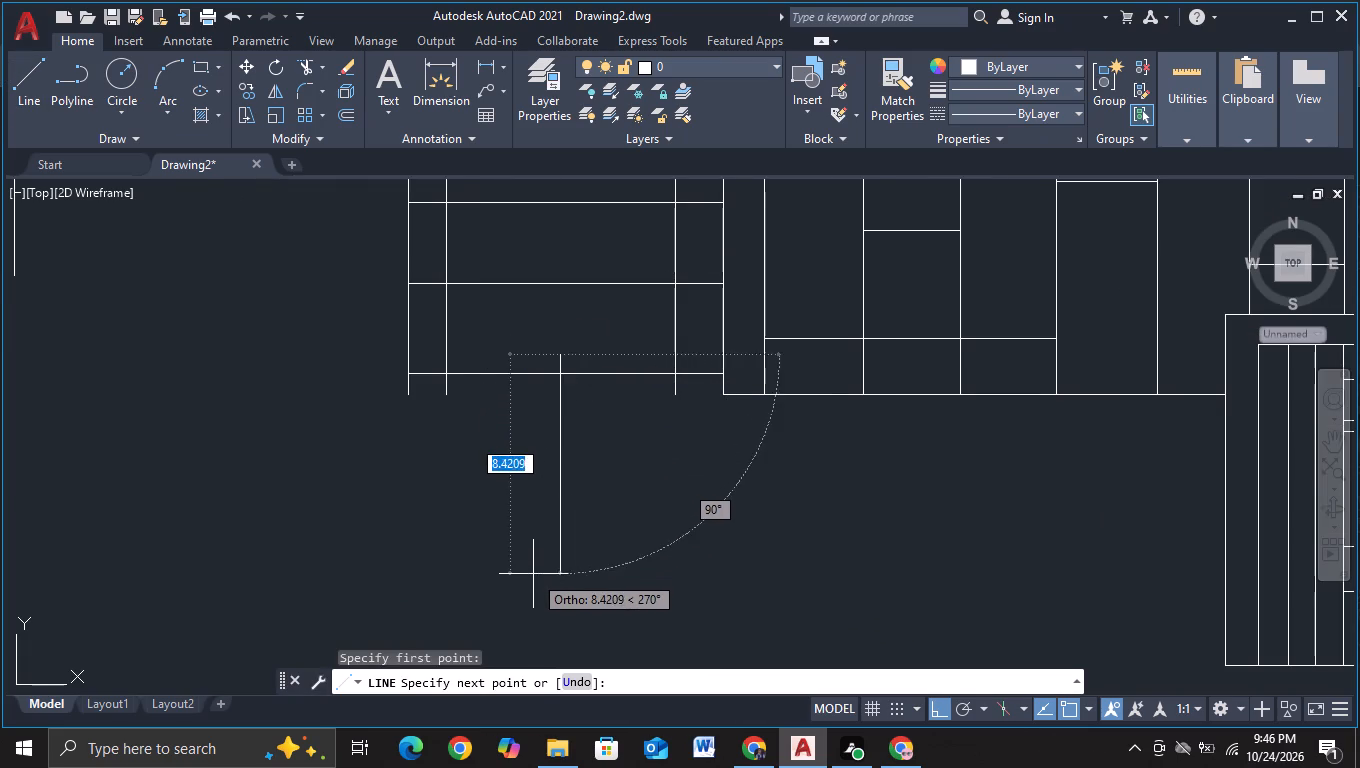
{"action": "middle_click_drag", "start_coordinate": [533, 577], "coordinate": [534, 456]}
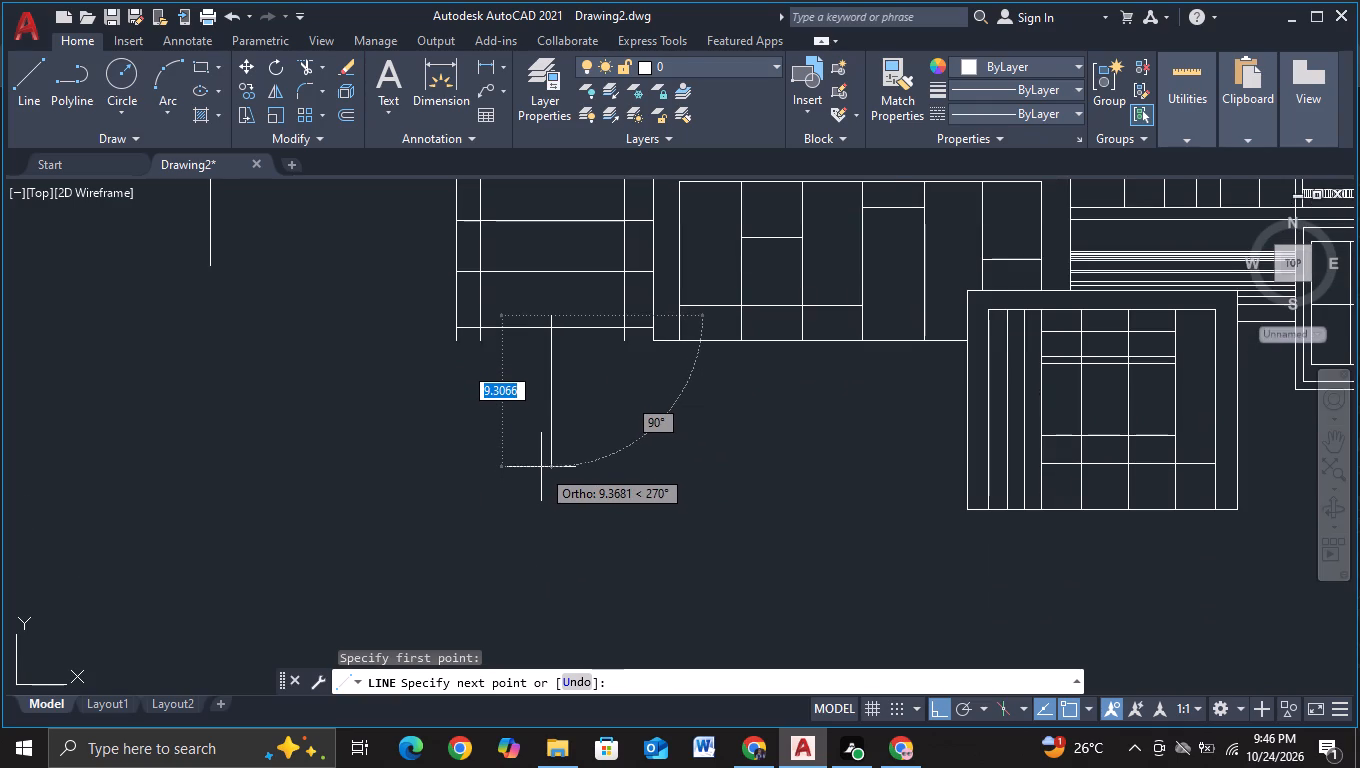
{"action": "left_click", "coordinate": [543, 465]}
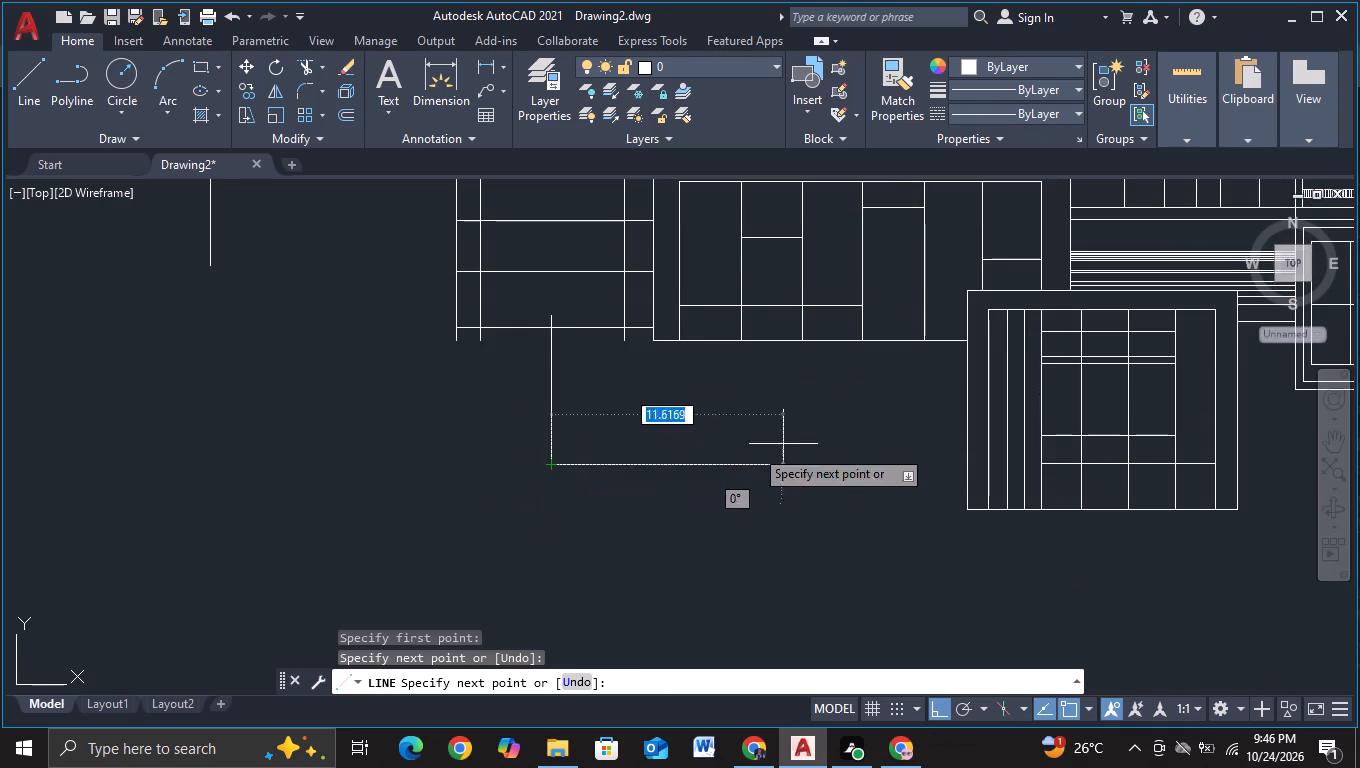
{"action": "middle_click_drag", "start_coordinate": [864, 451], "coordinate": [617, 465]}
{"action": "scroll", "coordinate": [661, 458], "scroll_direction": "up", "scroll_amount": 1}
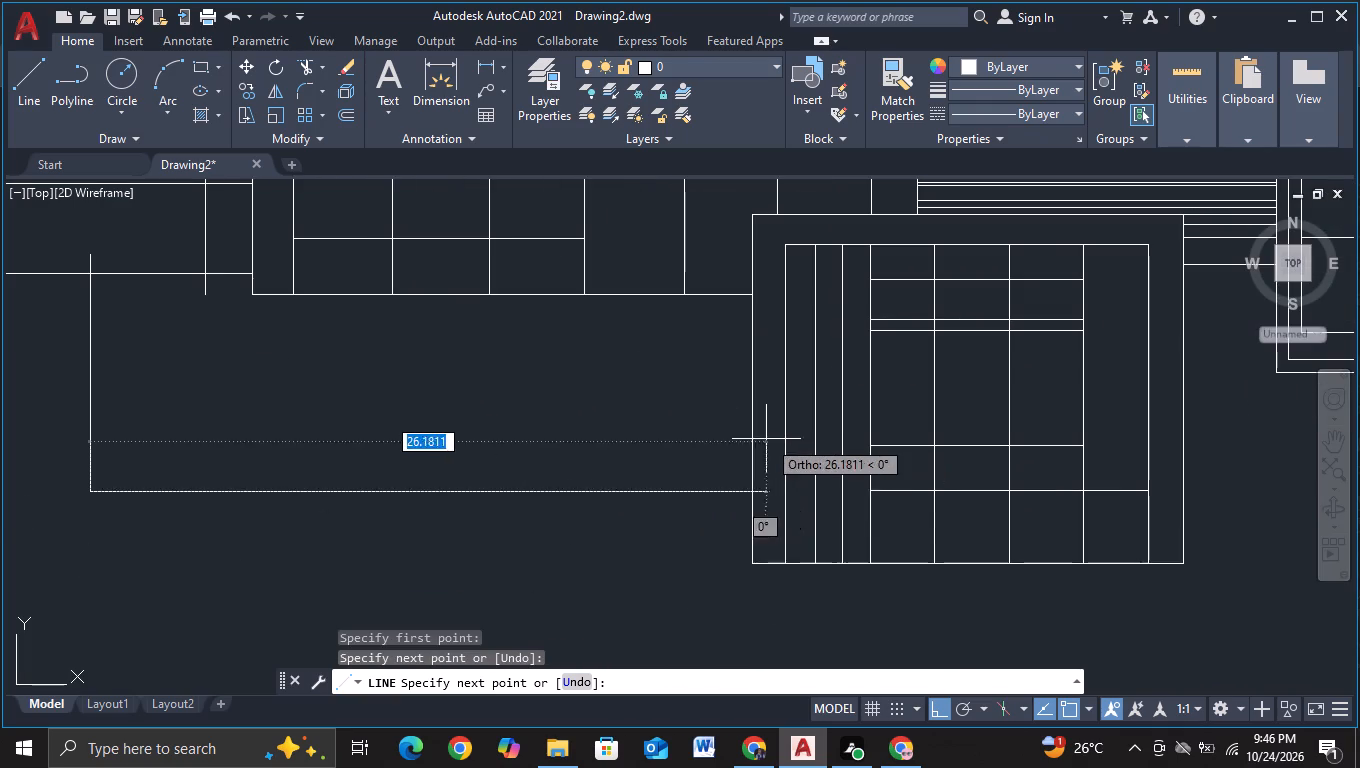
{"action": "scroll", "coordinate": [766, 439], "scroll_direction": "up", "scroll_amount": 2}
{"action": "left_click", "coordinate": [766, 439]}
{"action": "key", "text": "Escape"}
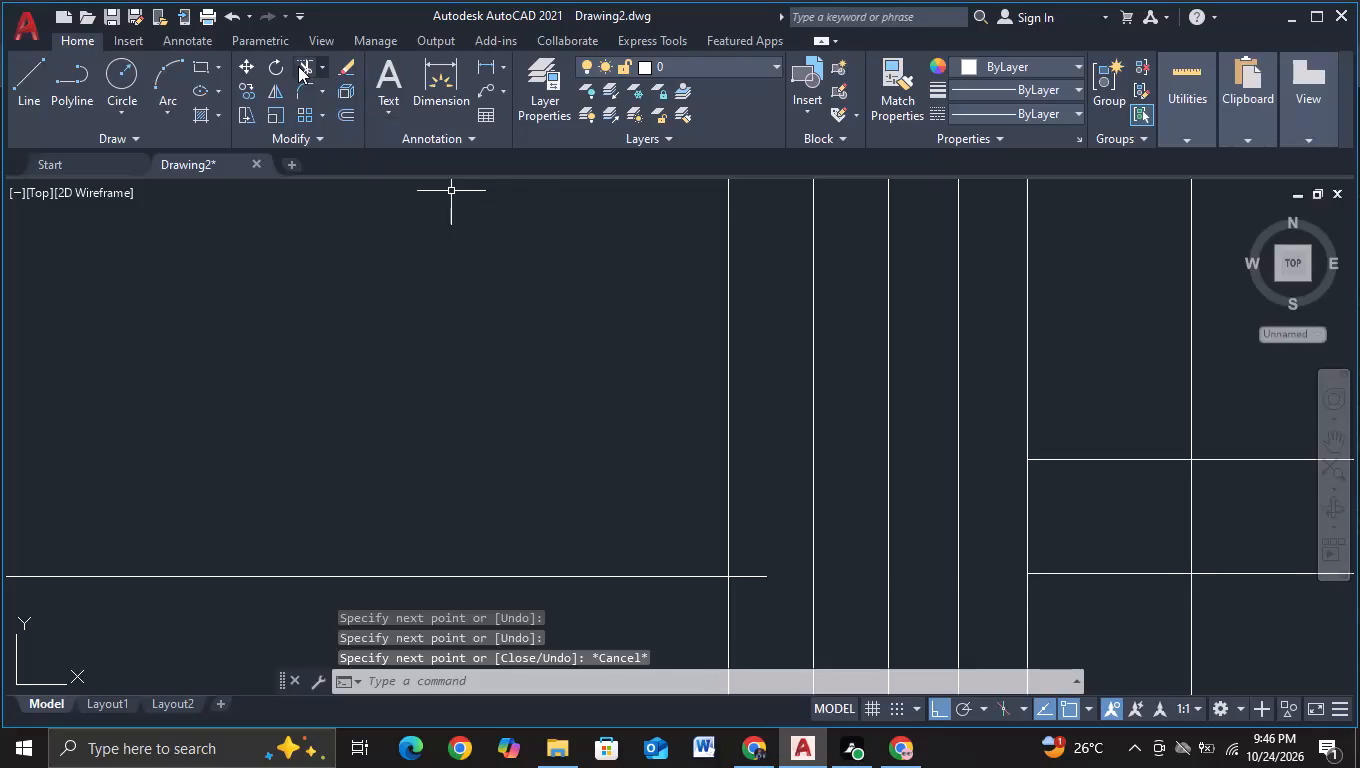
Trim the new outline's ends at the lower window frame and bay bottom line, plus the bay's right inner vertical below that line.
{"action": "left_click", "coordinate": [298, 66]}
{"action": "left_click", "coordinate": [764, 553]}
{"action": "left_click", "coordinate": [743, 607]}
{"action": "scroll", "coordinate": [601, 478], "scroll_direction": "down", "scroll_amount": 2}
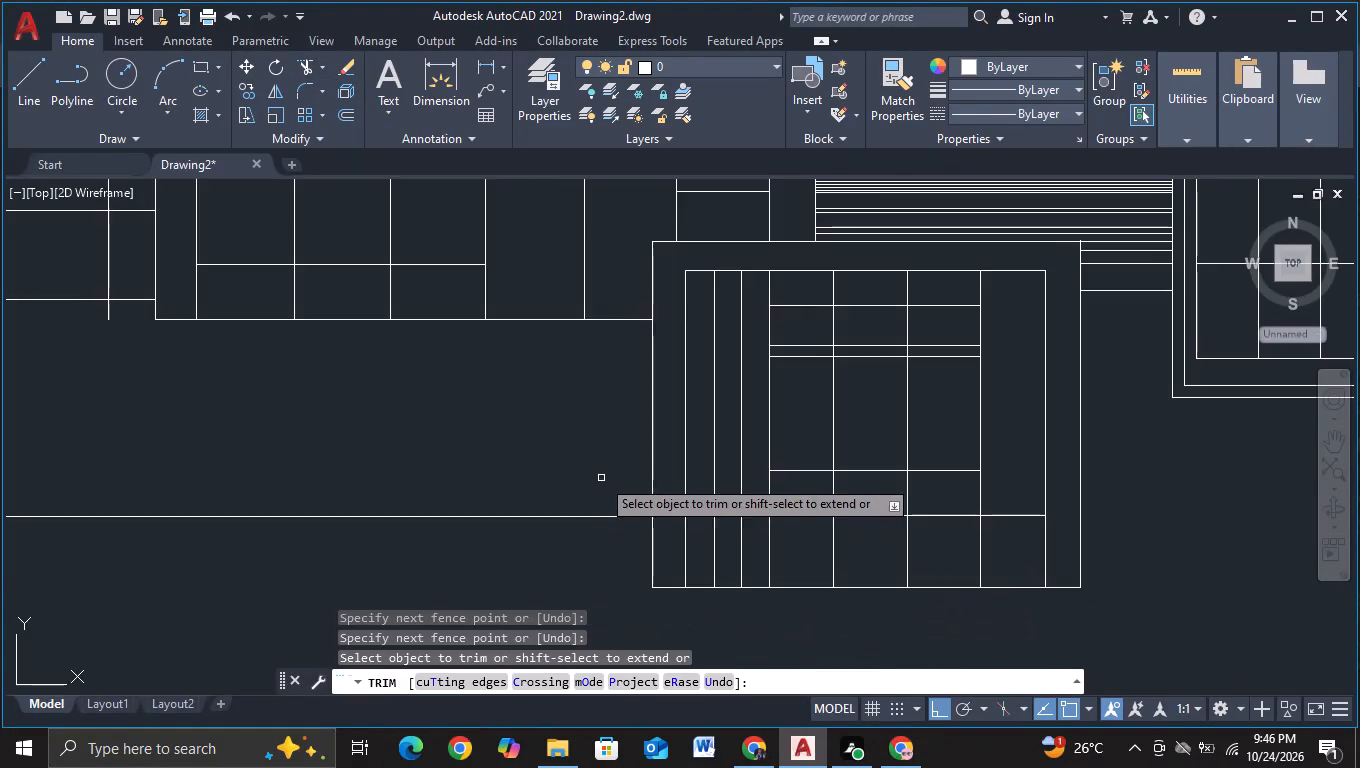
{"action": "middle_click_drag", "start_coordinate": [487, 455], "coordinate": [920, 446]}
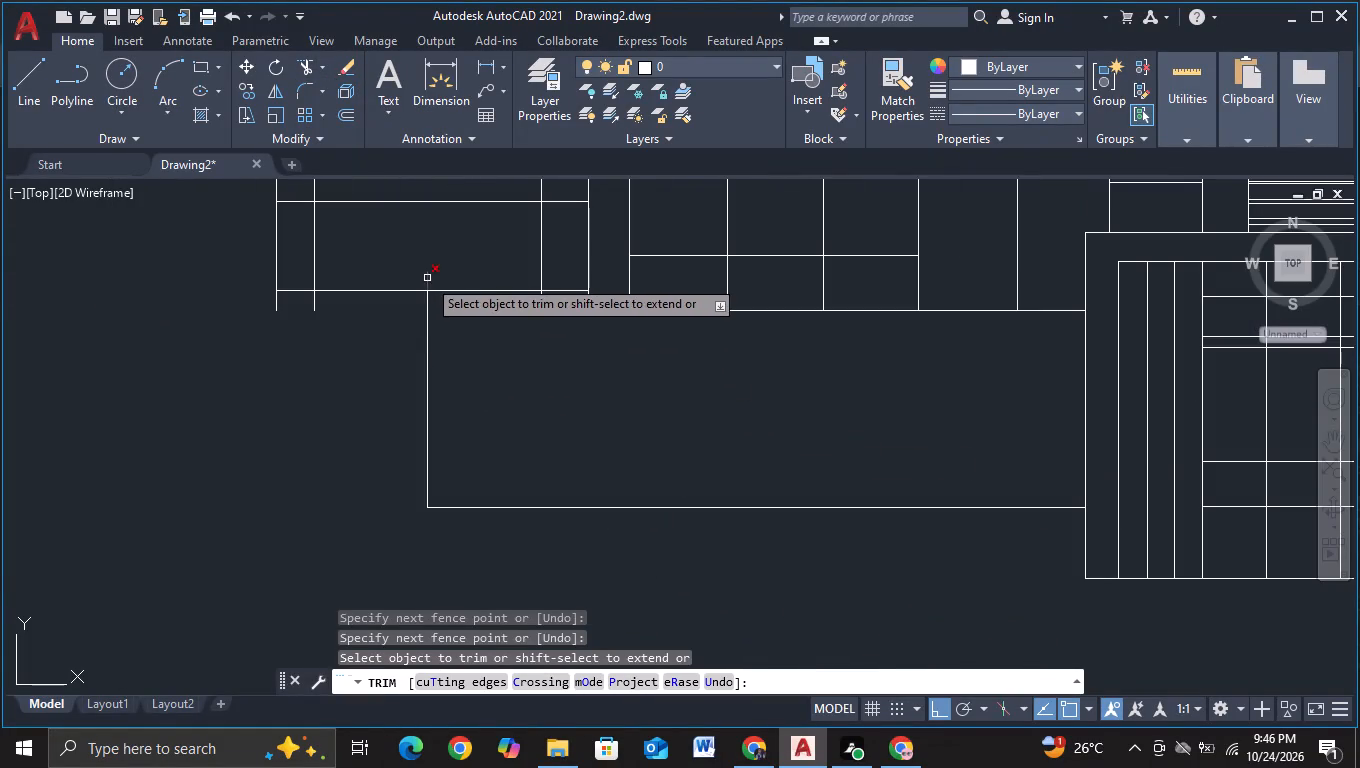
{"action": "left_click", "coordinate": [427, 278]}
{"action": "left_click", "coordinate": [543, 308]}
{"action": "key", "text": "Escape"}
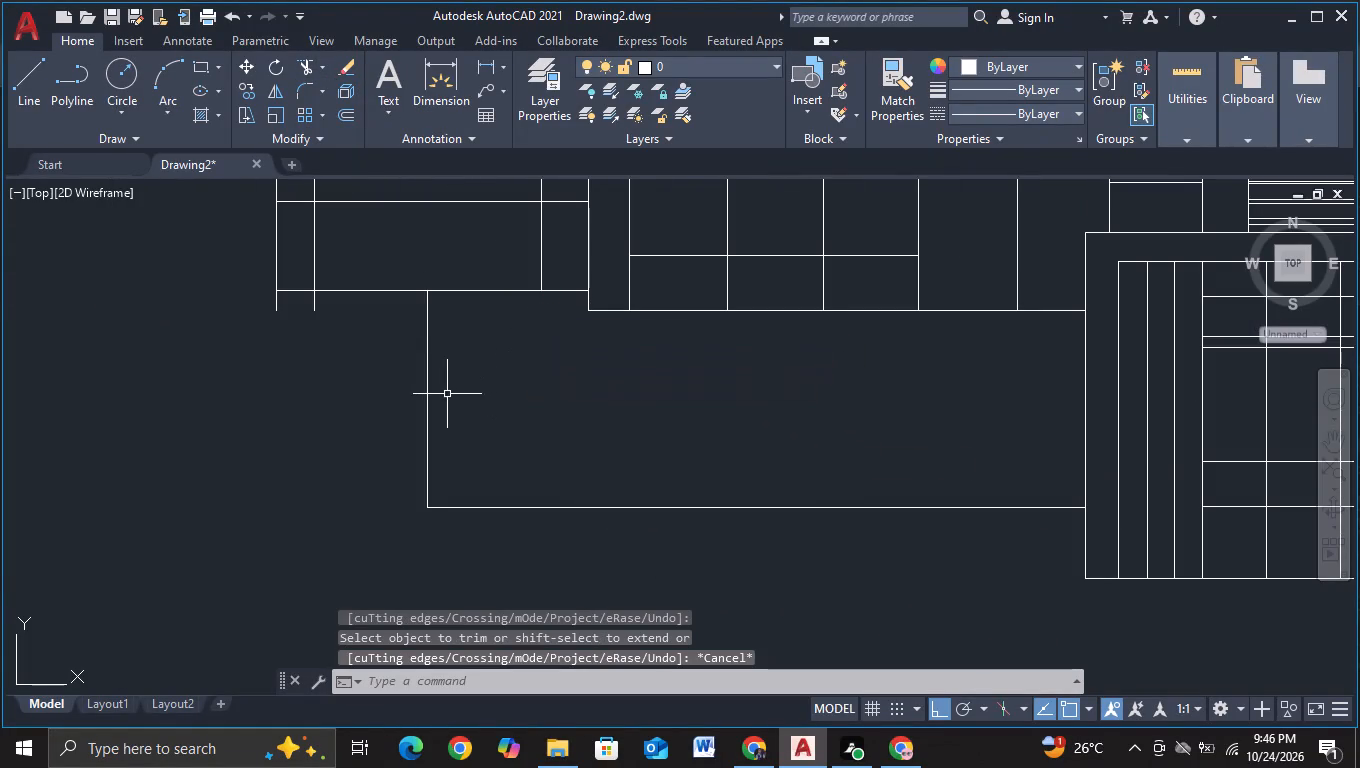
Copy the left vertical of the new lower outline slightly to the right, less than 1 unit away.
{"action": "left_click", "coordinate": [427, 396]}
{"action": "key", "text": "c"}
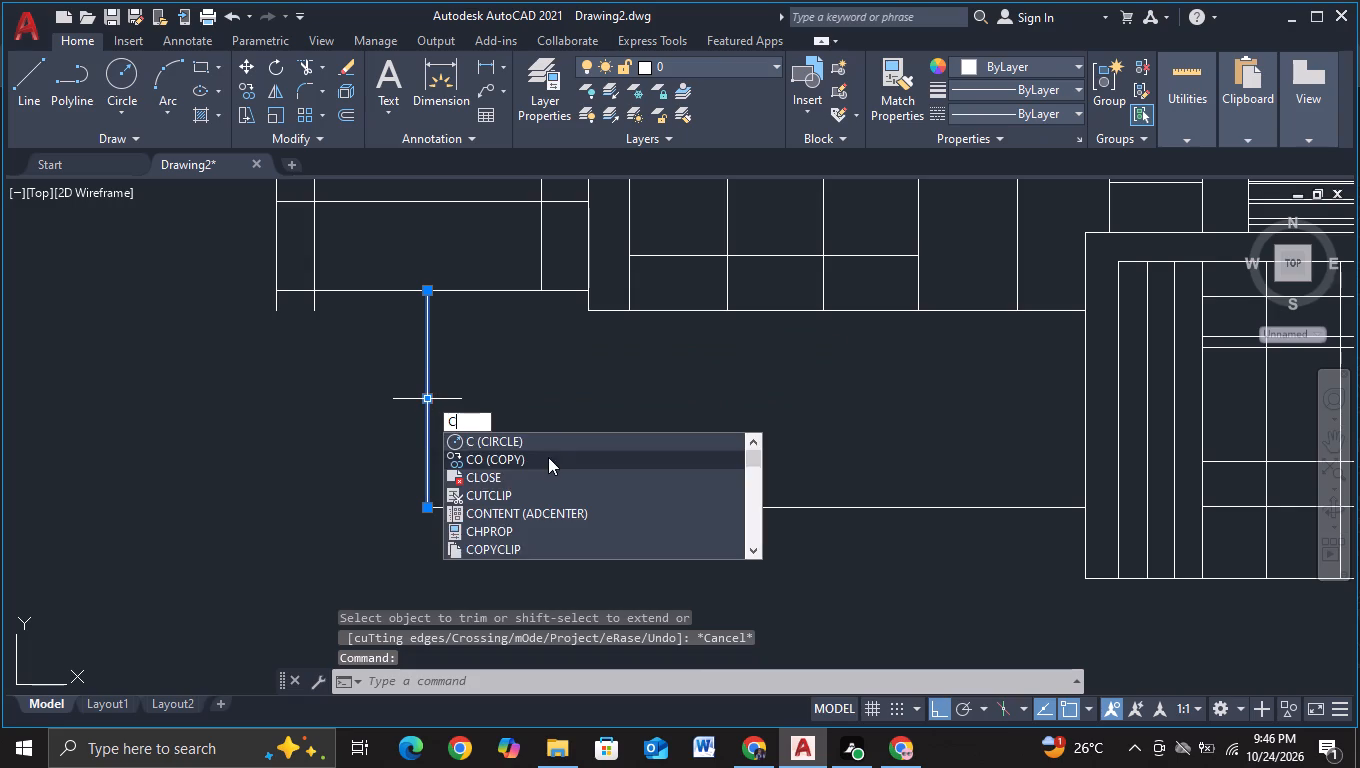
{"action": "left_click", "coordinate": [544, 461]}
{"action": "left_click", "coordinate": [563, 441]}
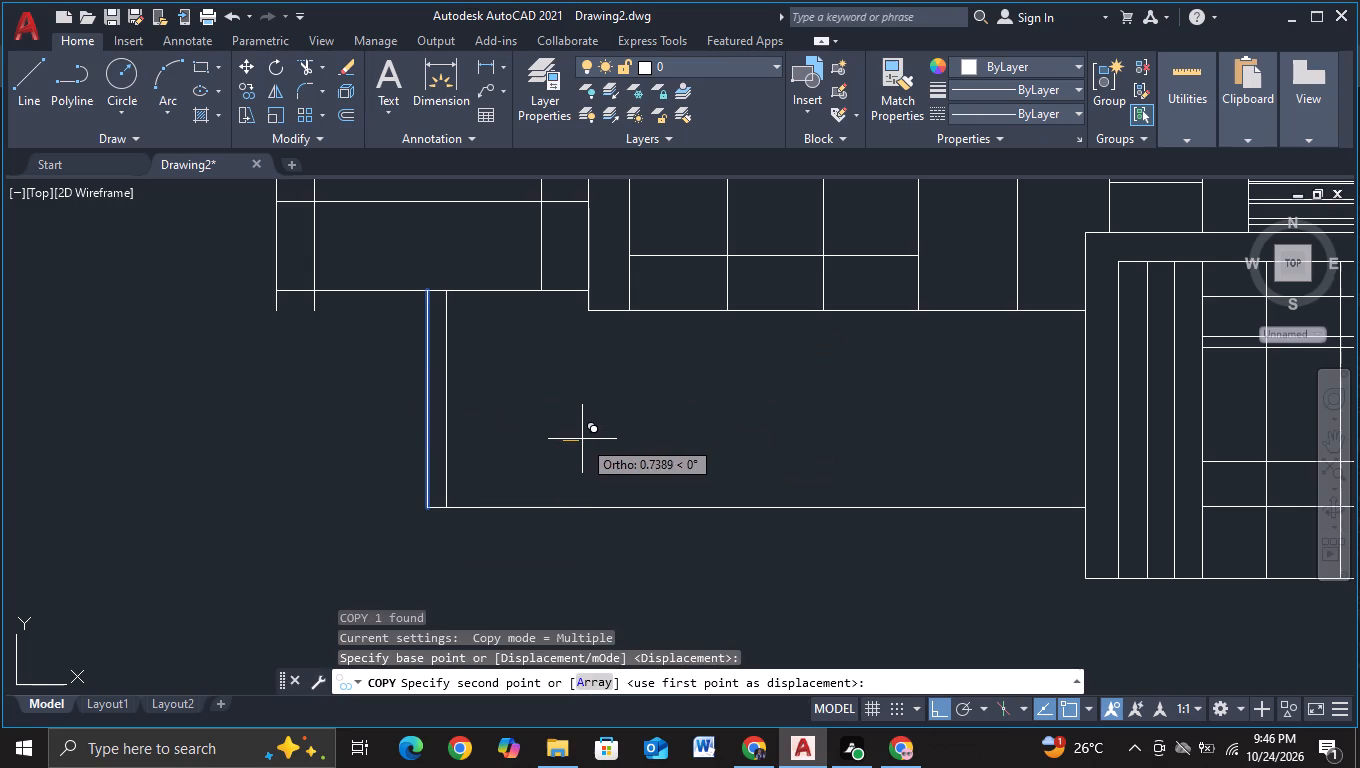
{"action": "scroll", "coordinate": [582, 439], "scroll_direction": "down", "scroll_amount": 1}
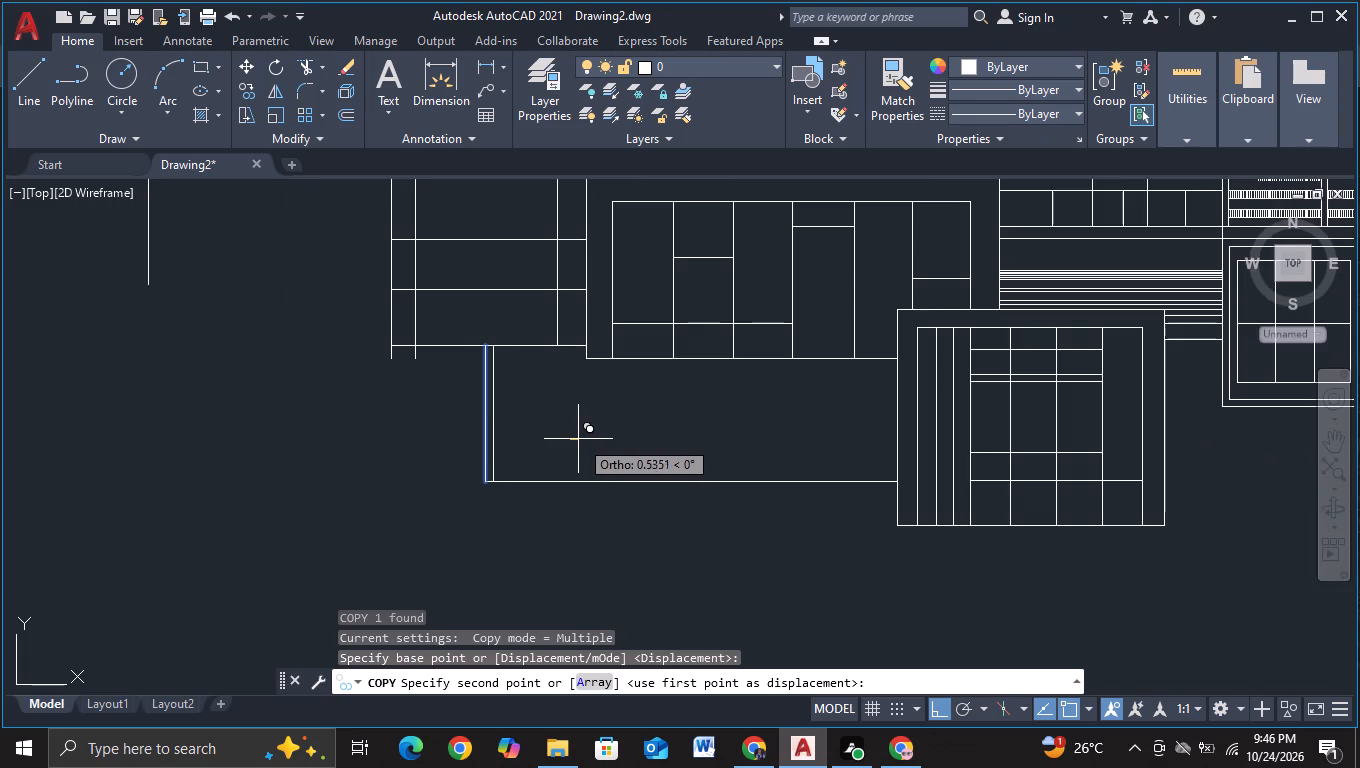
{"action": "left_click", "coordinate": [583, 442]}
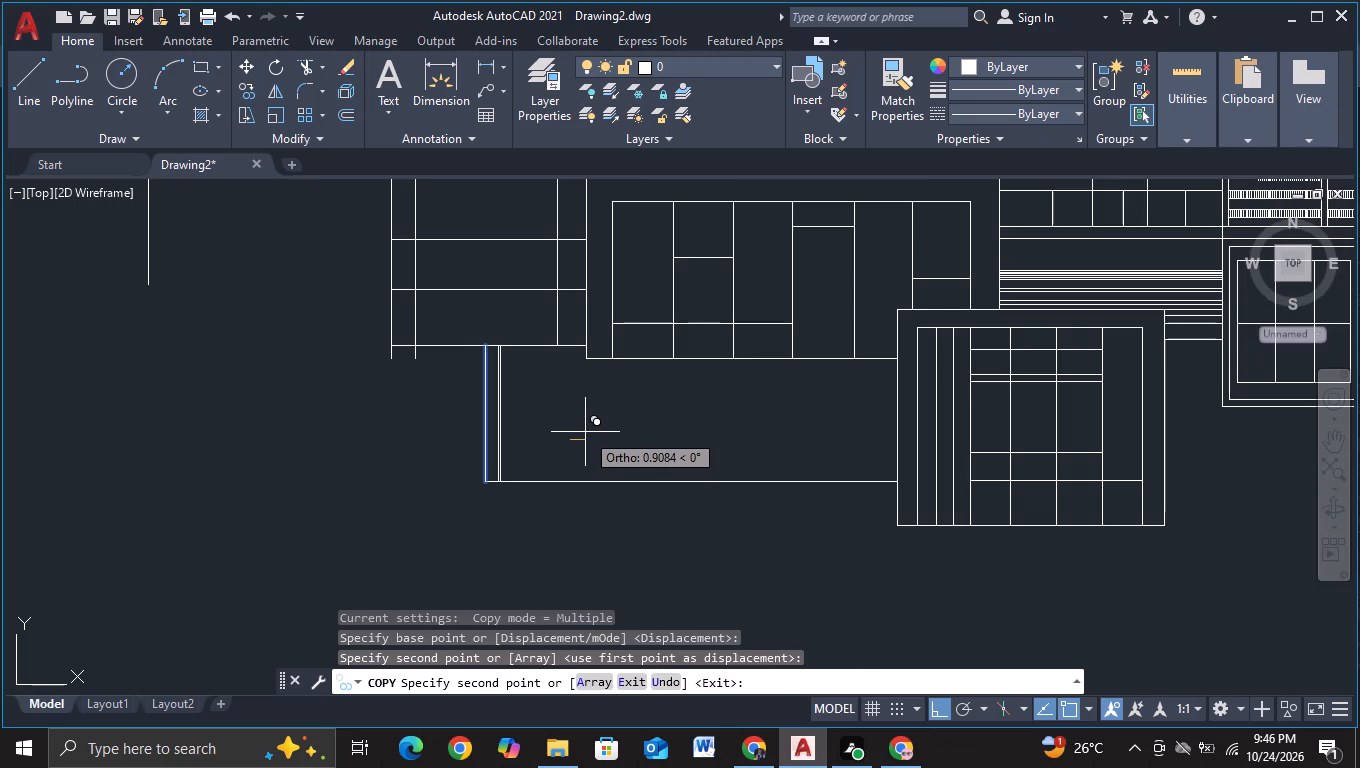
{"action": "scroll", "coordinate": [617, 440], "scroll_direction": "down", "scroll_amount": 1}
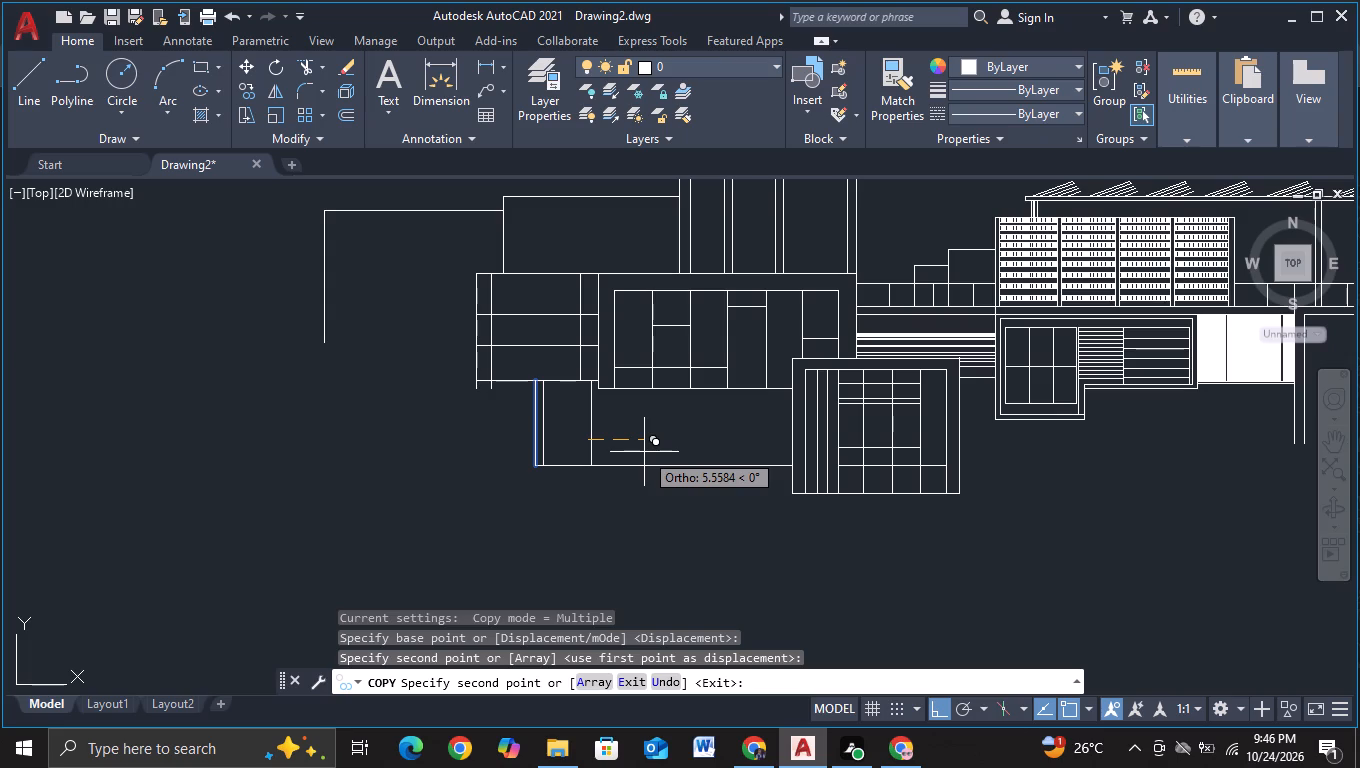
{"action": "key", "text": "Escape"}
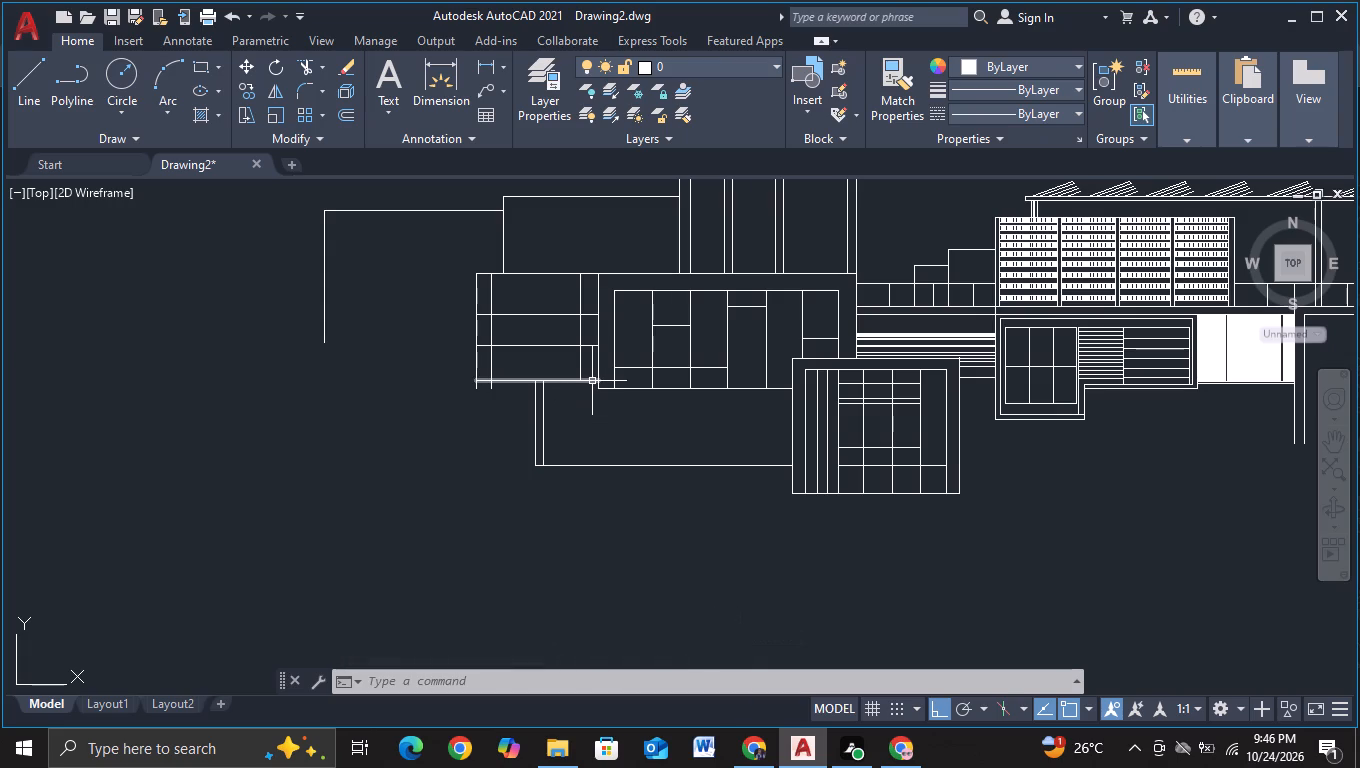
Trim the two left verticals of the bay where they extend below its bottom line.
{"action": "left_click", "coordinate": [310, 64]}
{"action": "left_click", "coordinate": [493, 390]}
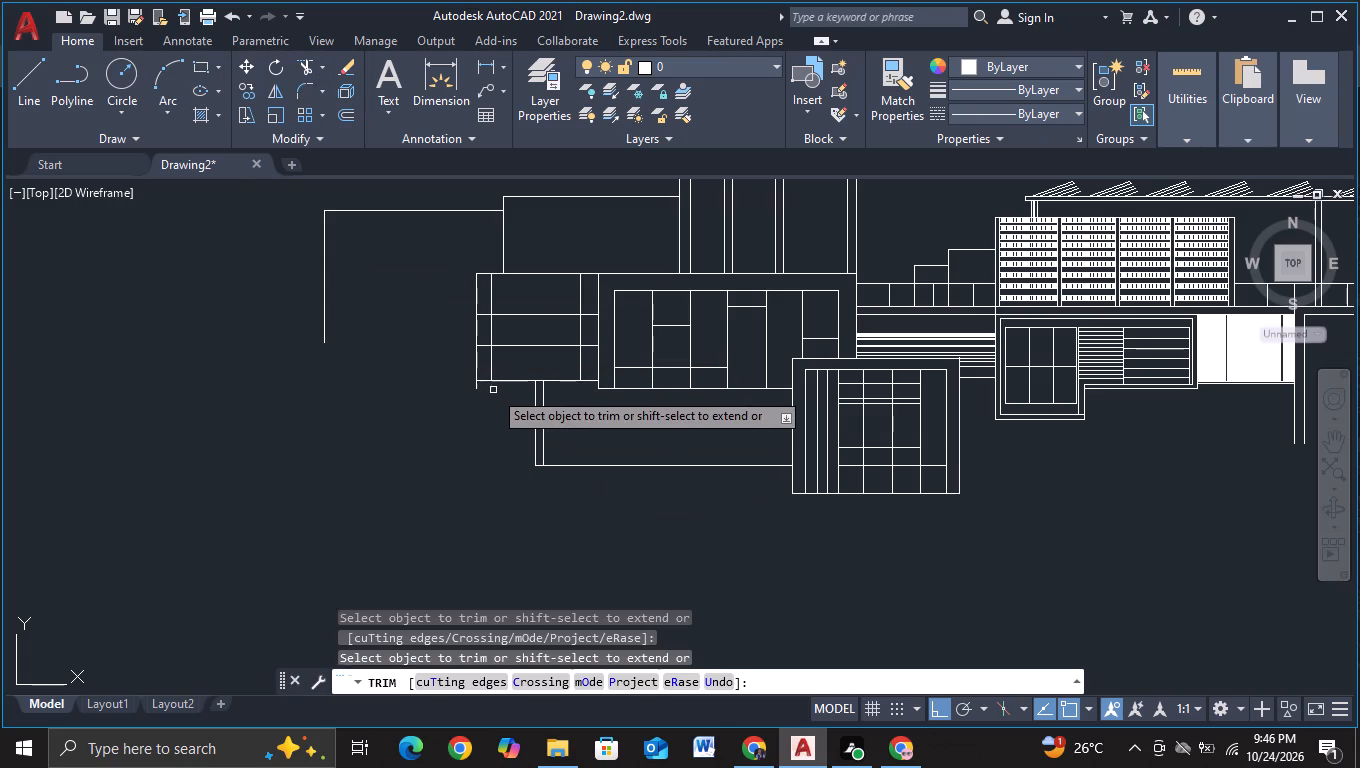
{"action": "left_click", "coordinate": [473, 389]}
{"action": "key", "text": "Escape"}
Move the left bay's bottom line down about 0.75 units, level with the window block's bottom edge.
{"action": "scroll", "coordinate": [640, 425], "scroll_direction": "up", "scroll_amount": 1}
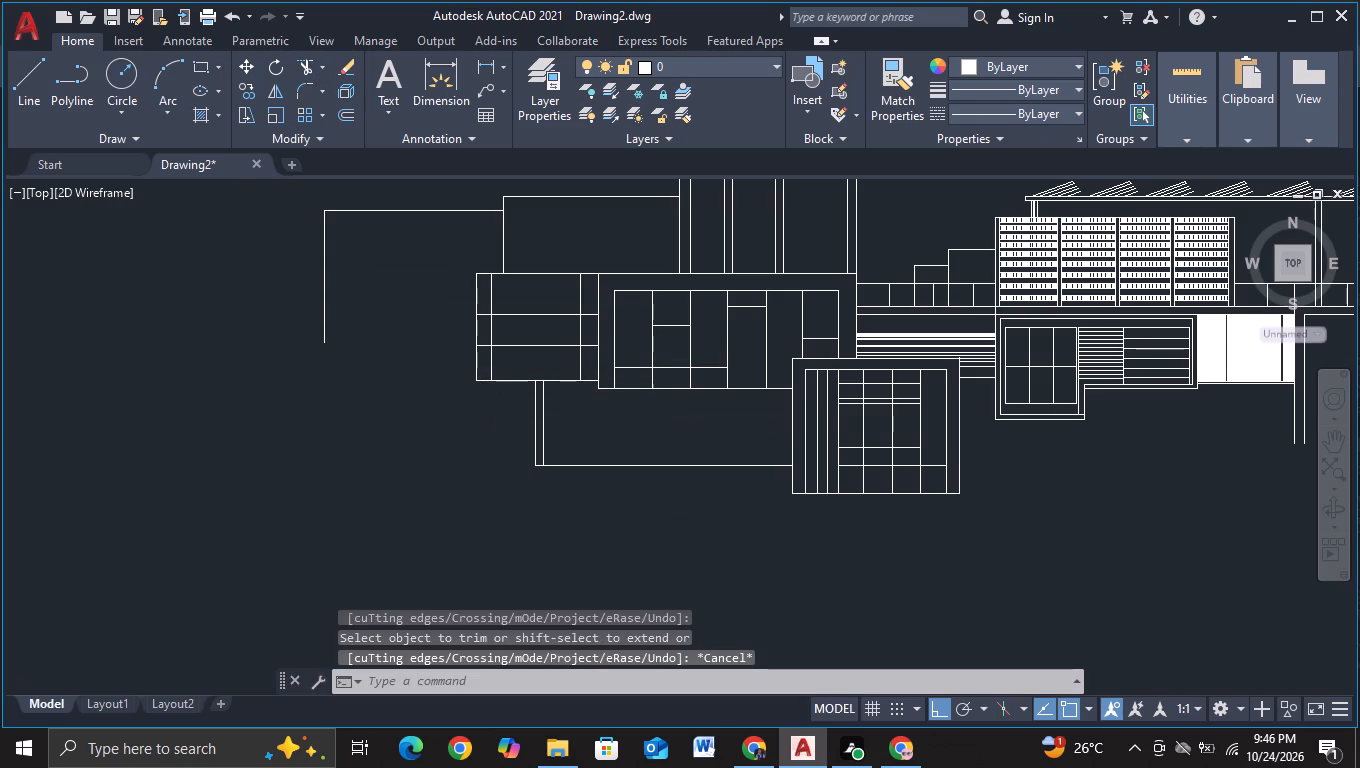
{"action": "middle_click_drag", "start_coordinate": [640, 425], "coordinate": [617, 479]}
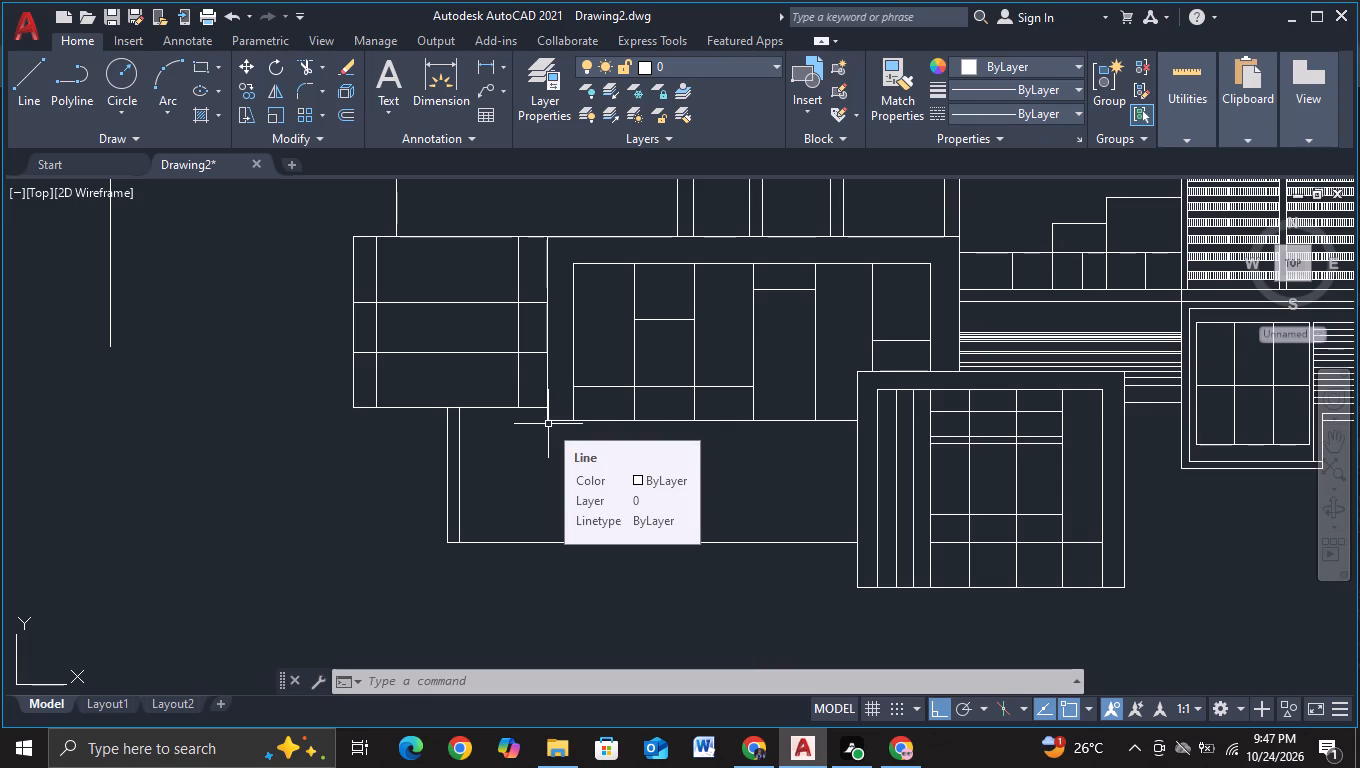
{"action": "left_click", "coordinate": [513, 408]}
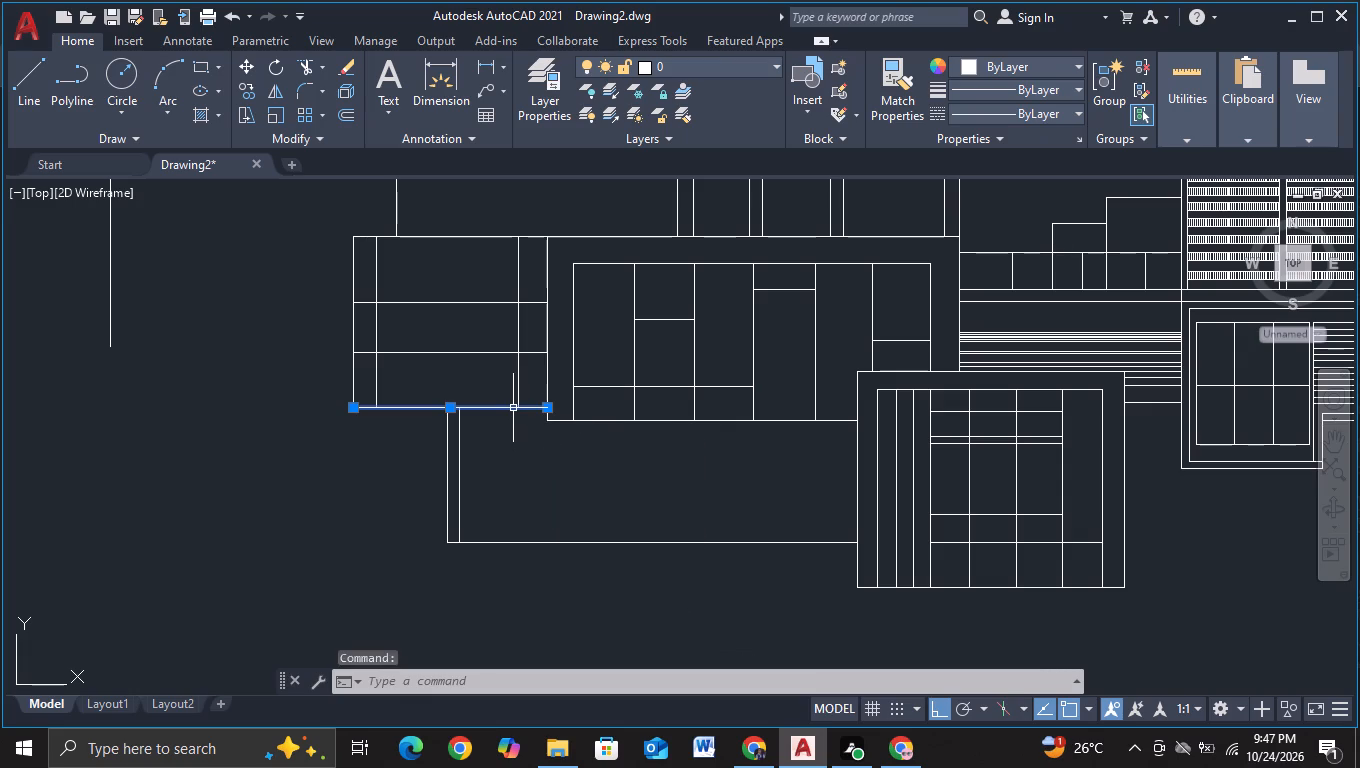
{"action": "key", "text": "m"}
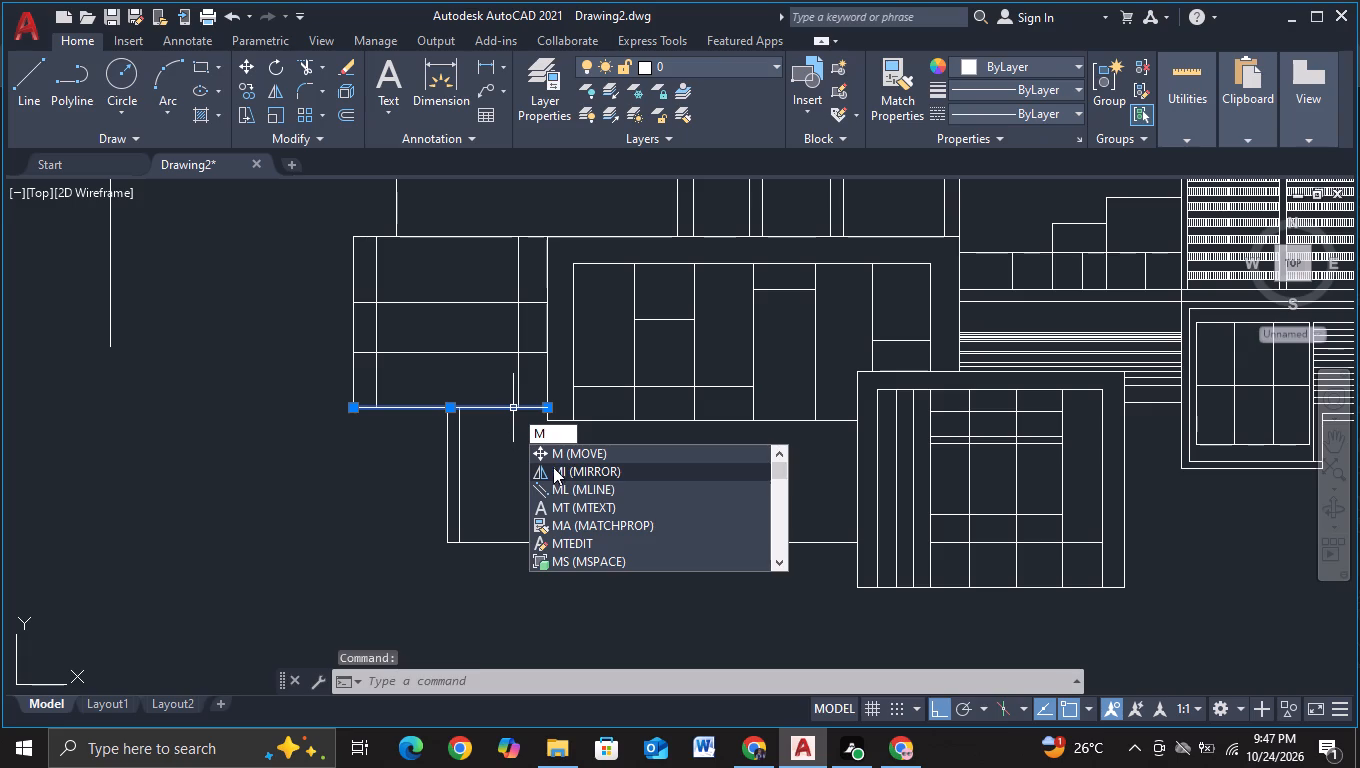
{"action": "double_click", "coordinate": [555, 461]}
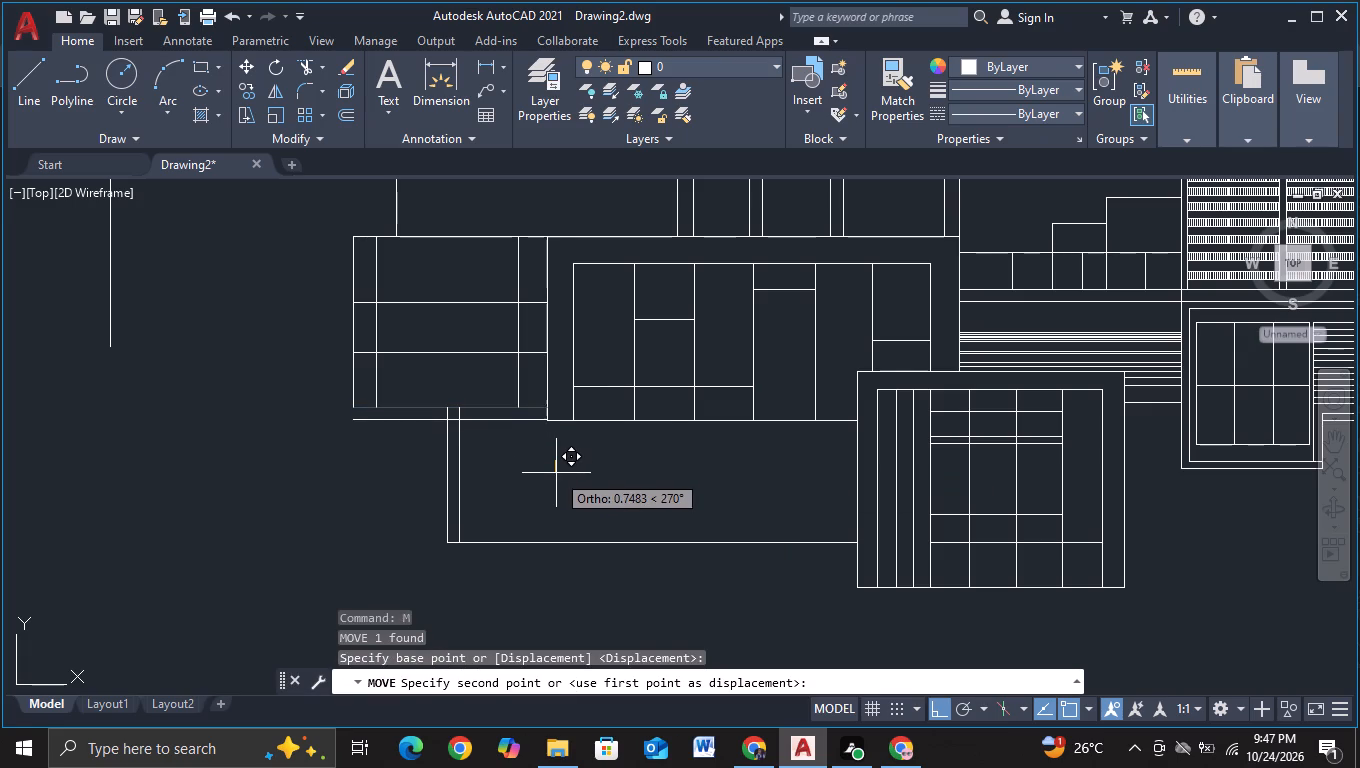
{"action": "left_click", "coordinate": [556, 474]}
{"action": "key", "text": "Escape"}
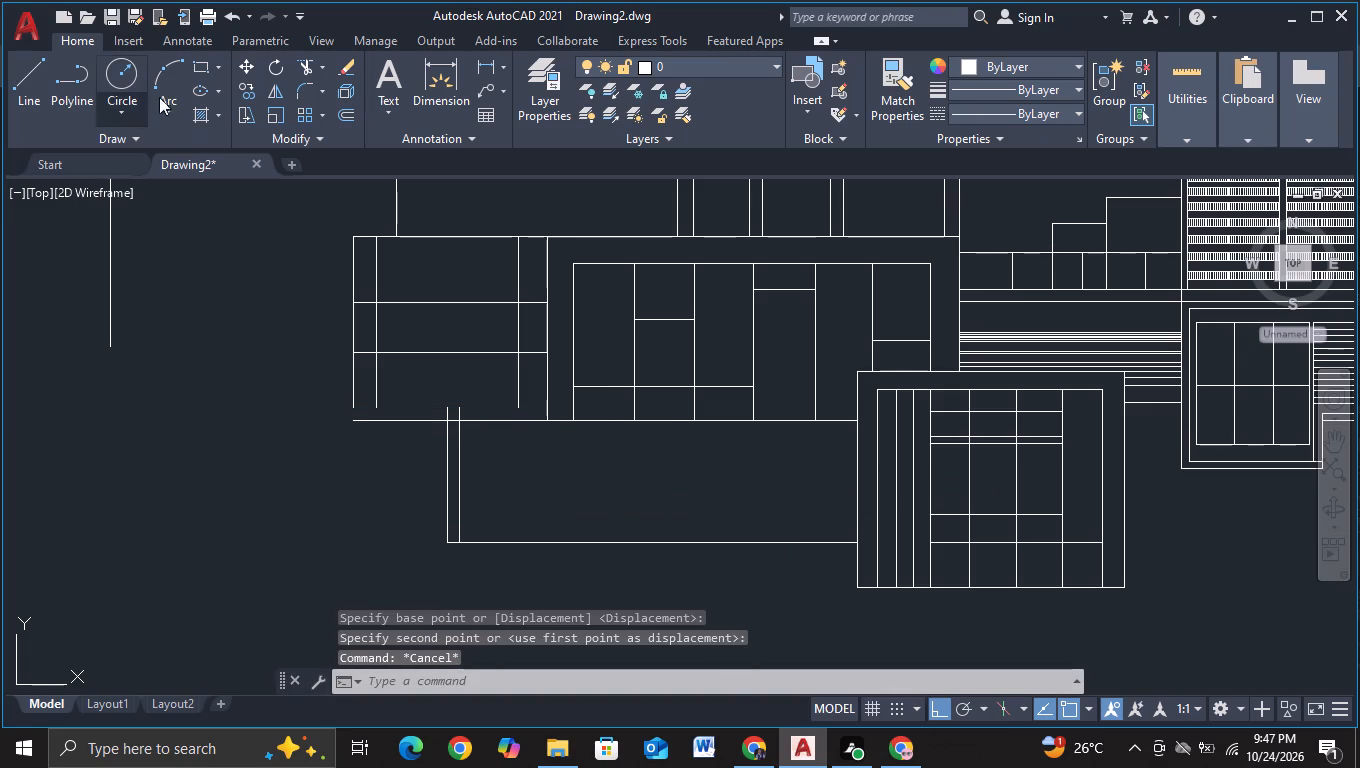
Trim the two left verticals of the lower outline where they project above the bay's bottom line.
{"action": "left_click", "coordinate": [308, 67]}
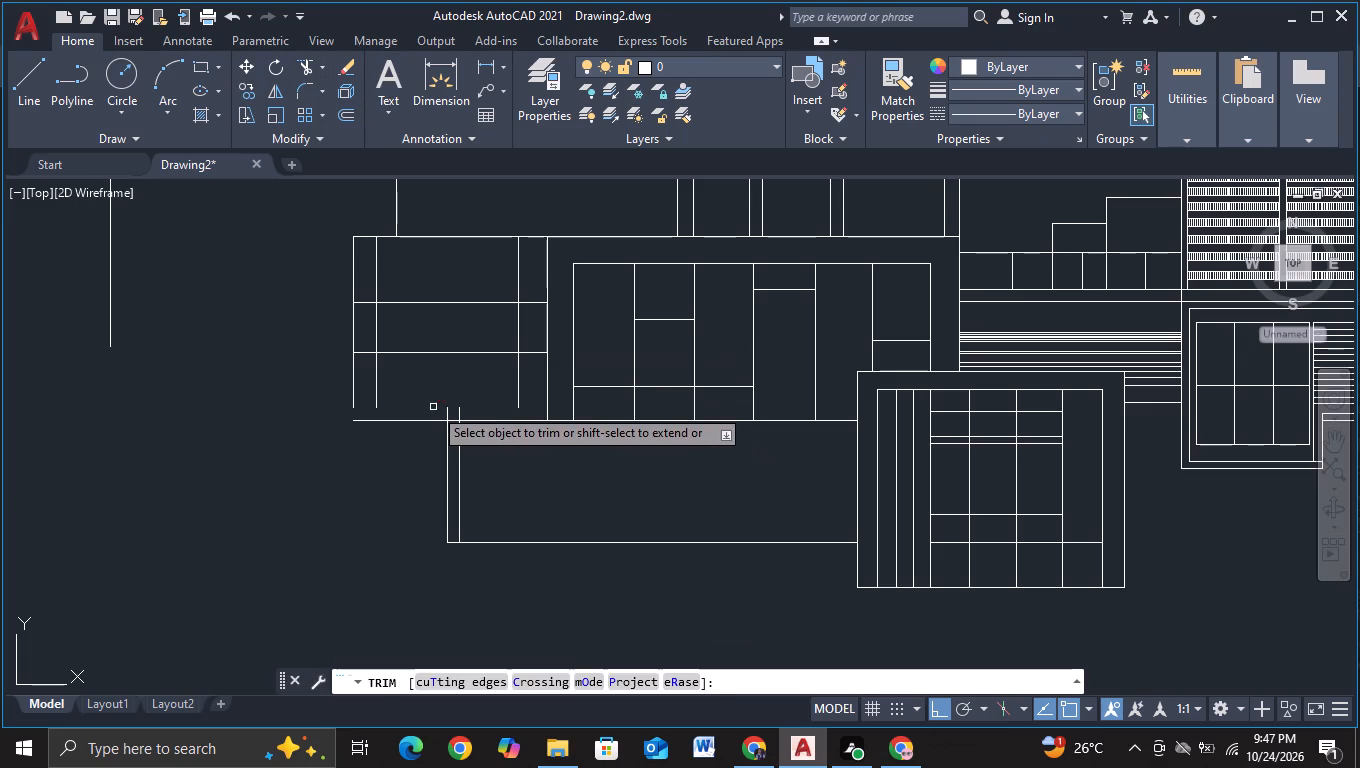
{"action": "left_click", "coordinate": [433, 407]}
{"action": "left_click", "coordinate": [469, 412]}
{"action": "key", "text": "Escape"}
Extend the left bay's outer and inner verticals down to its bottom line.
{"action": "key", "text": "e"}
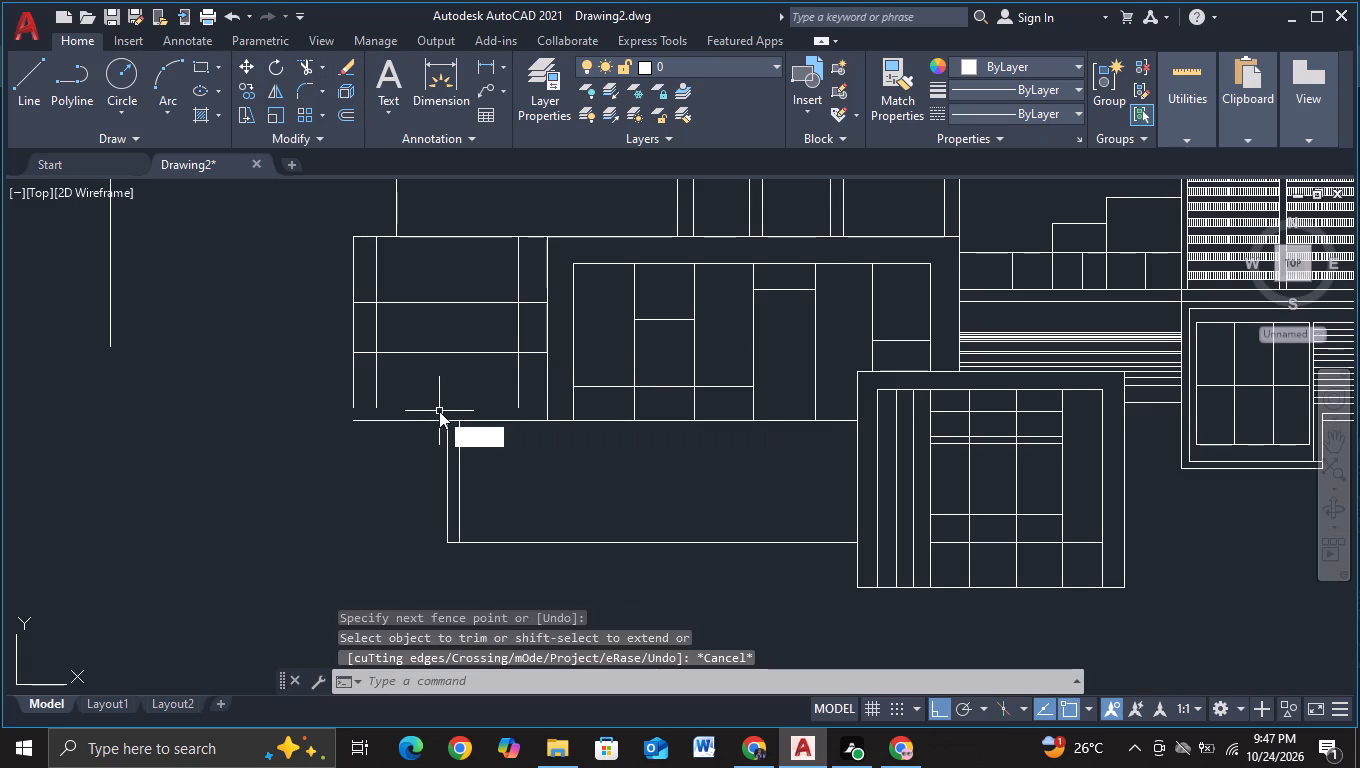
{"action": "left_click", "coordinate": [500, 473]}
{"action": "left_click_drag", "start_coordinate": [336, 387], "coordinate": [350, 387]}
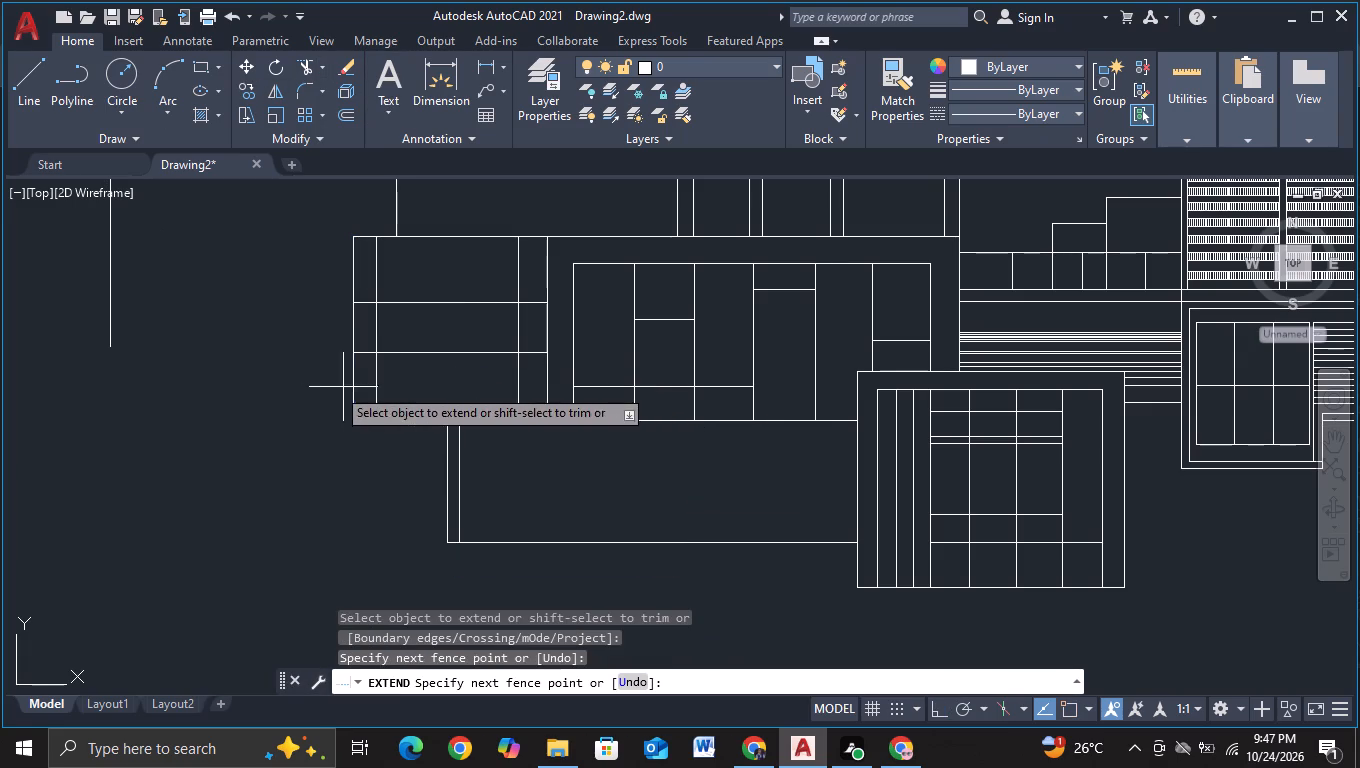
{"action": "left_click_drag", "start_coordinate": [350, 387], "coordinate": [536, 387]}
{"action": "key", "text": "Escape"}
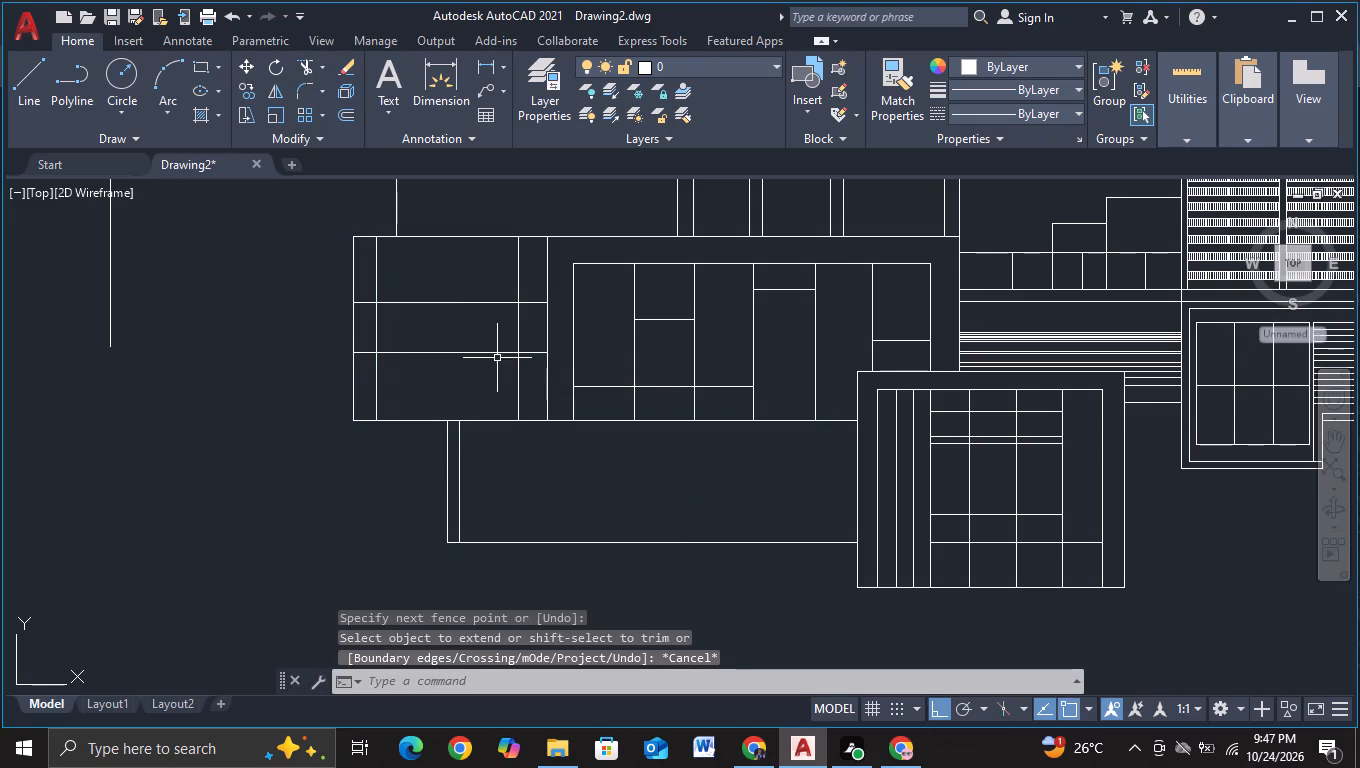
Copy the left bay's lower horizontal bar about 3.4 units down, just above the bottom line, with object snap off.
{"action": "left_click", "coordinate": [496, 353]}
{"action": "key", "text": "c"}
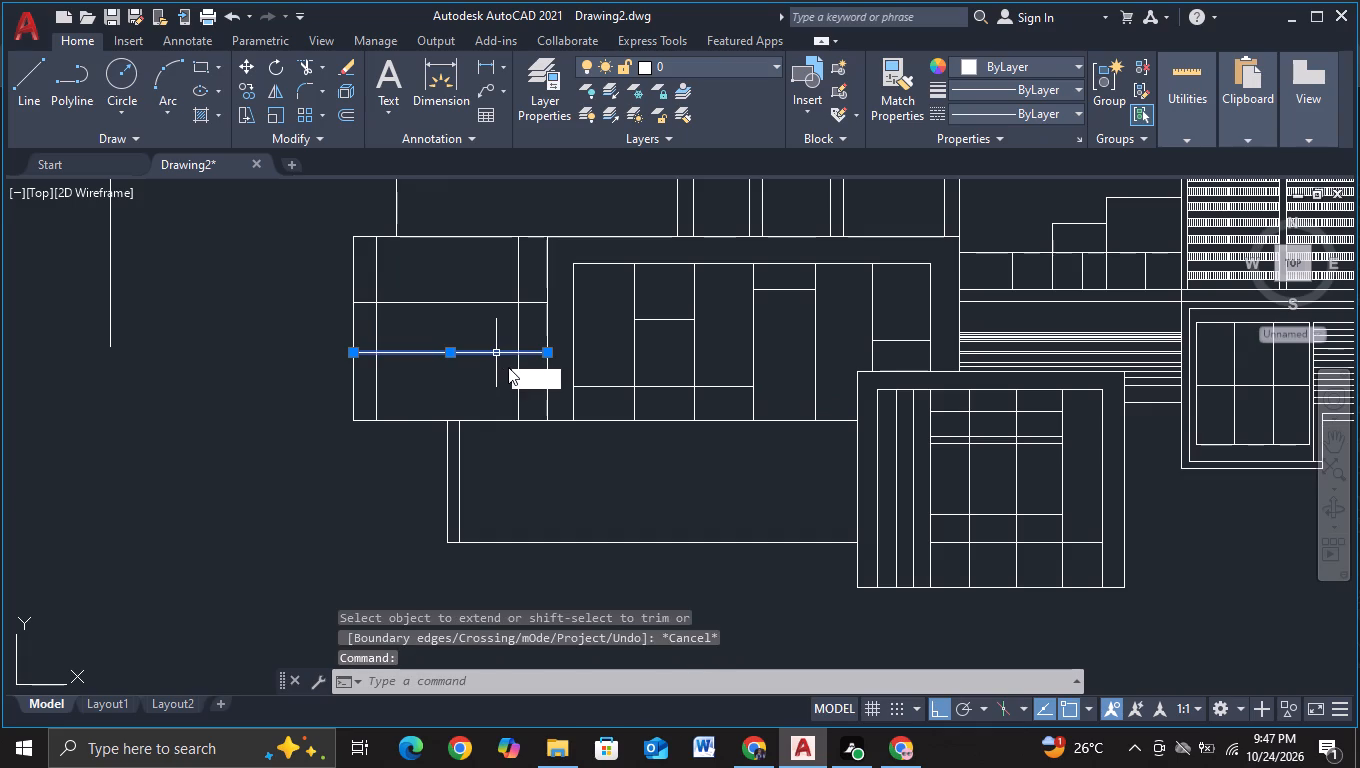
{"action": "left_click", "coordinate": [566, 421]}
{"action": "left_click", "coordinate": [558, 493]}
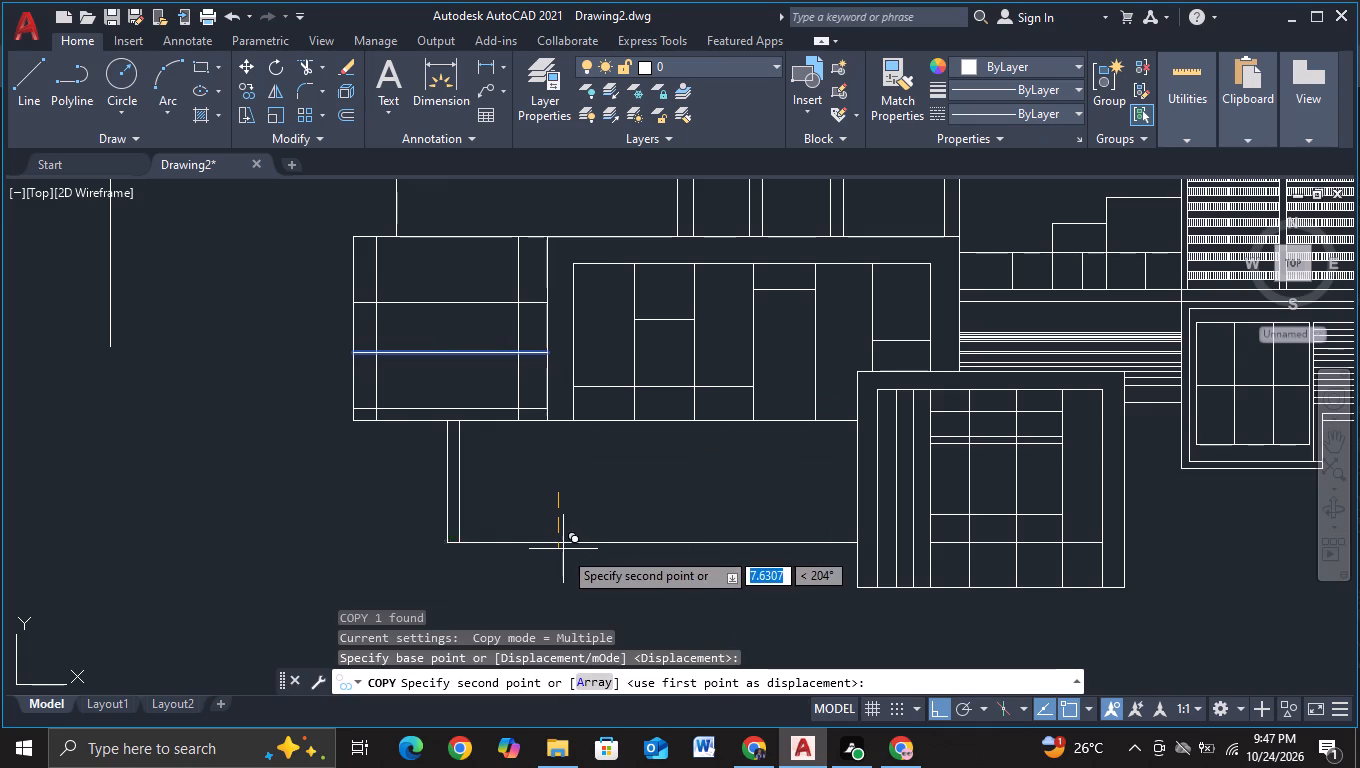
{"action": "key", "text": "F3"}
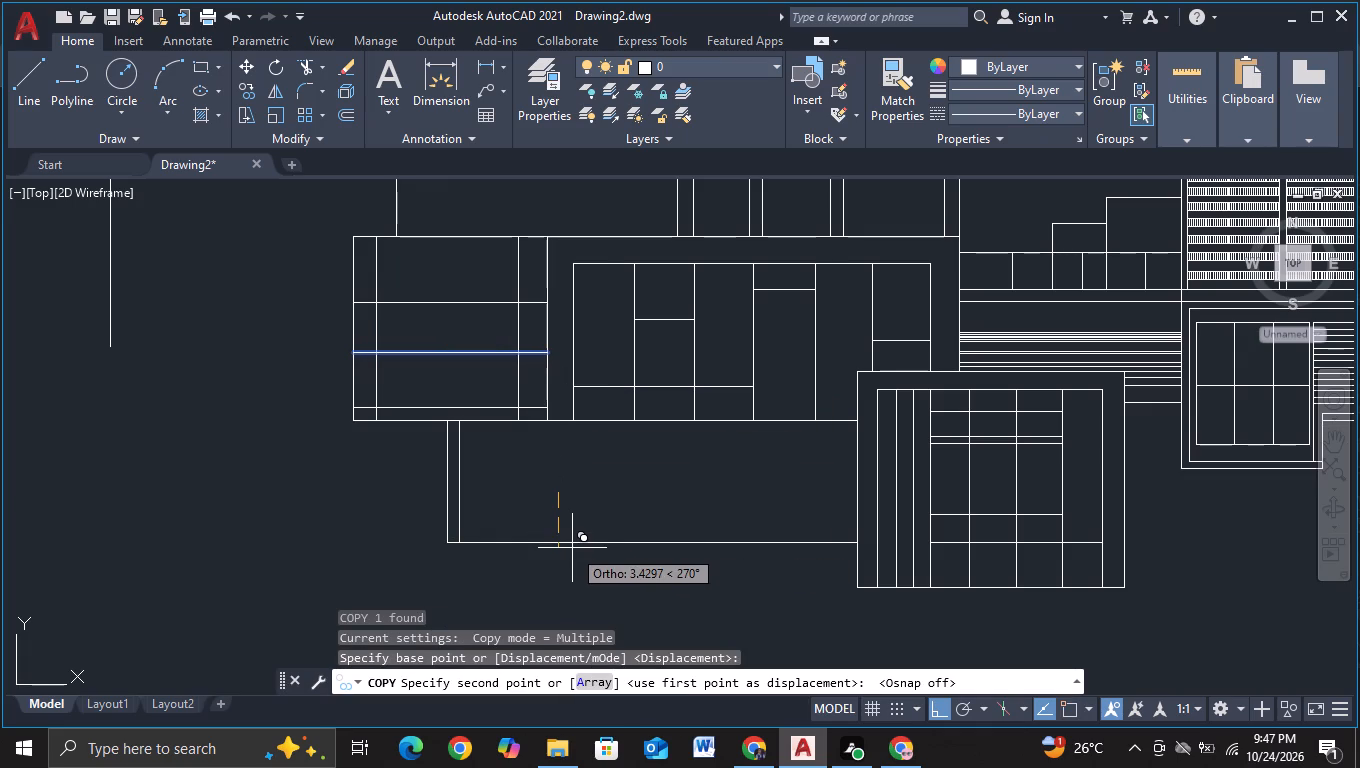
{"action": "left_click", "coordinate": [572, 548]}
{"action": "key", "text": "Escape"}
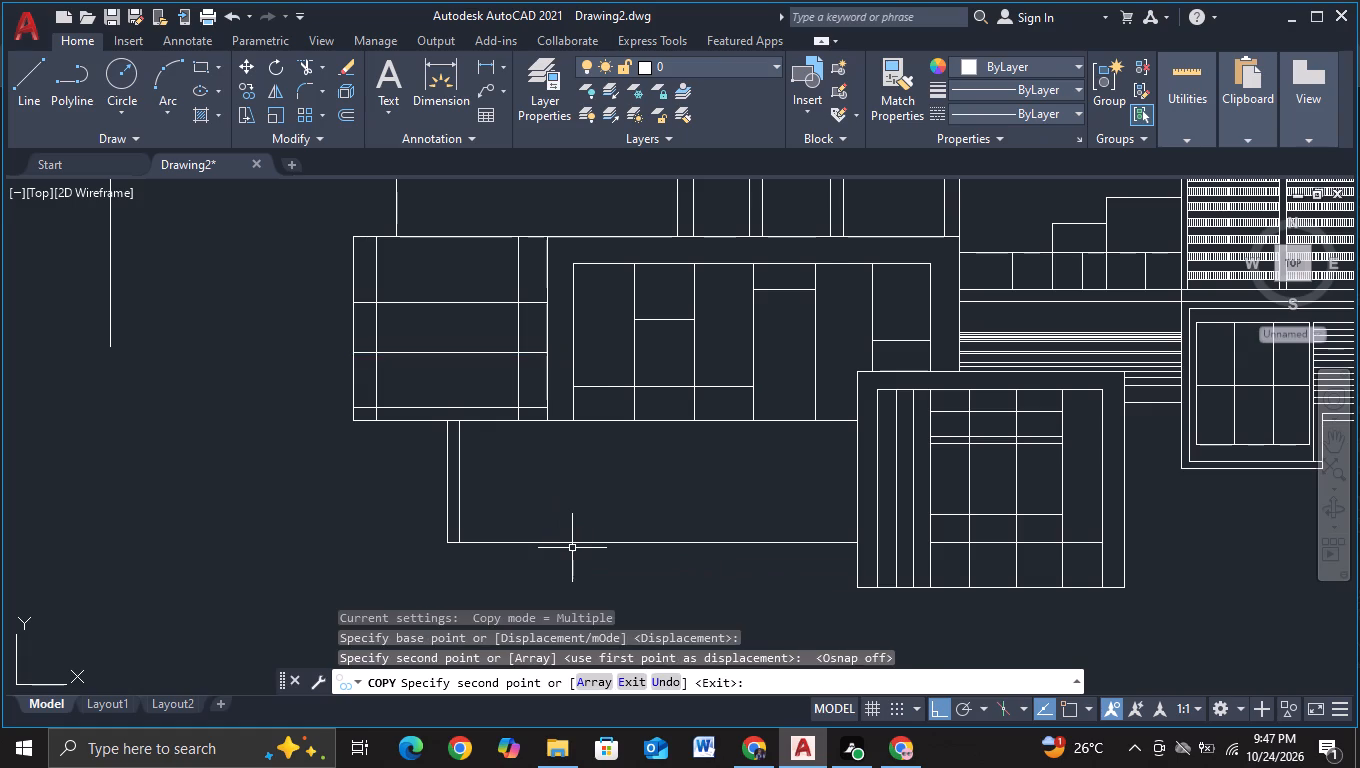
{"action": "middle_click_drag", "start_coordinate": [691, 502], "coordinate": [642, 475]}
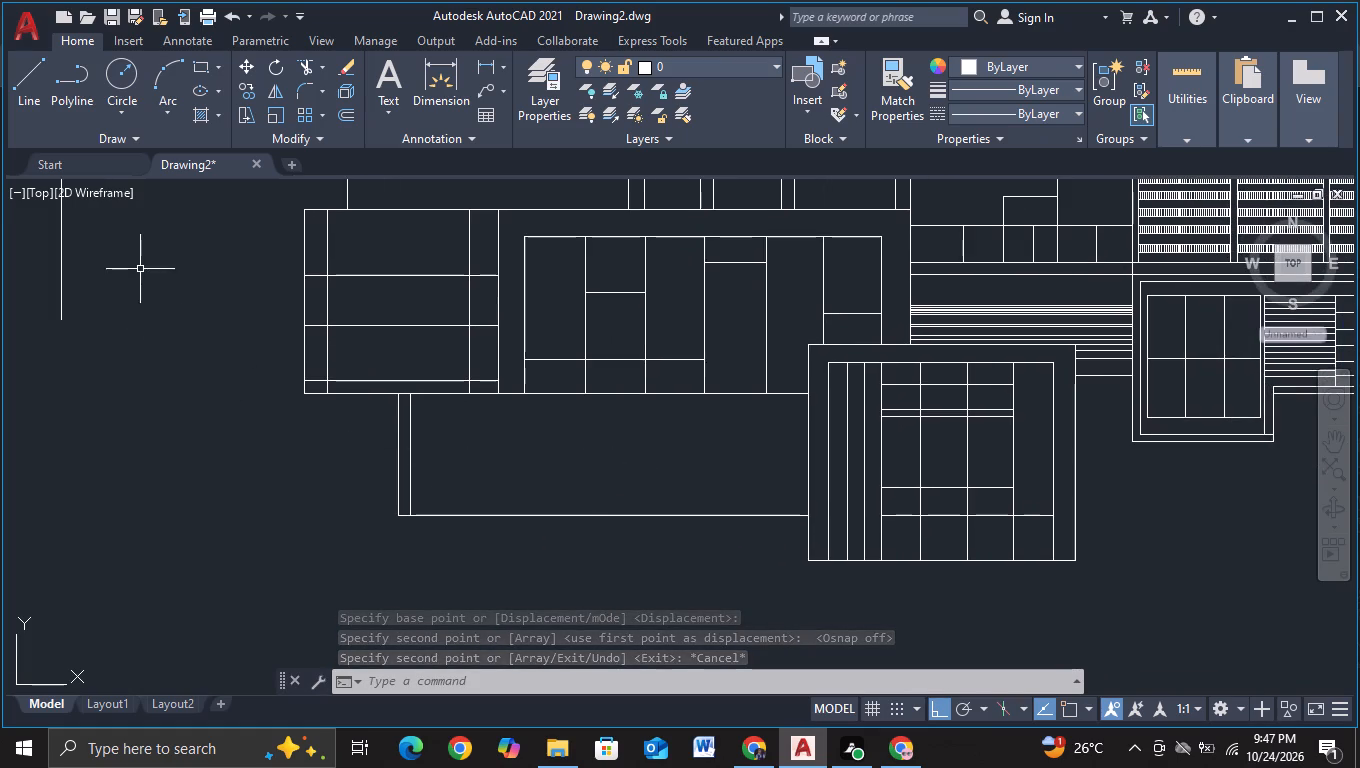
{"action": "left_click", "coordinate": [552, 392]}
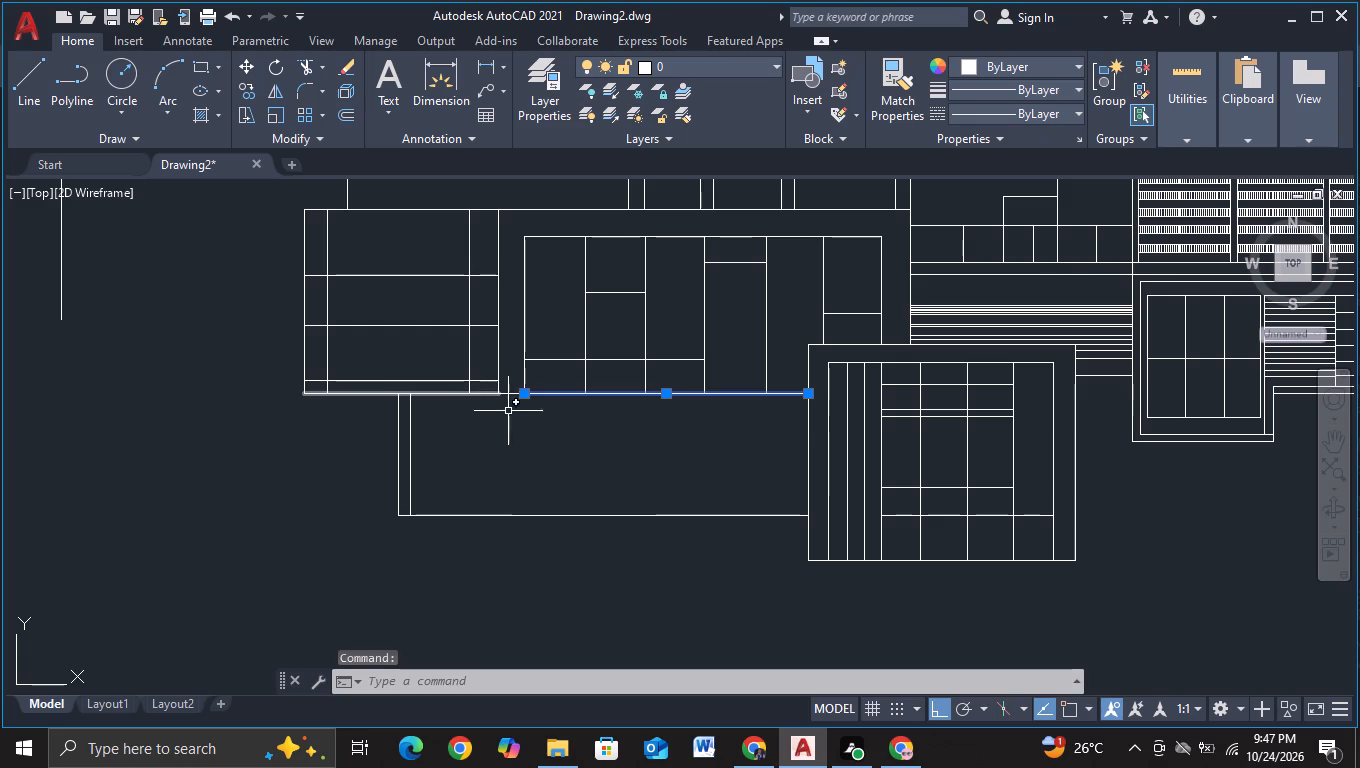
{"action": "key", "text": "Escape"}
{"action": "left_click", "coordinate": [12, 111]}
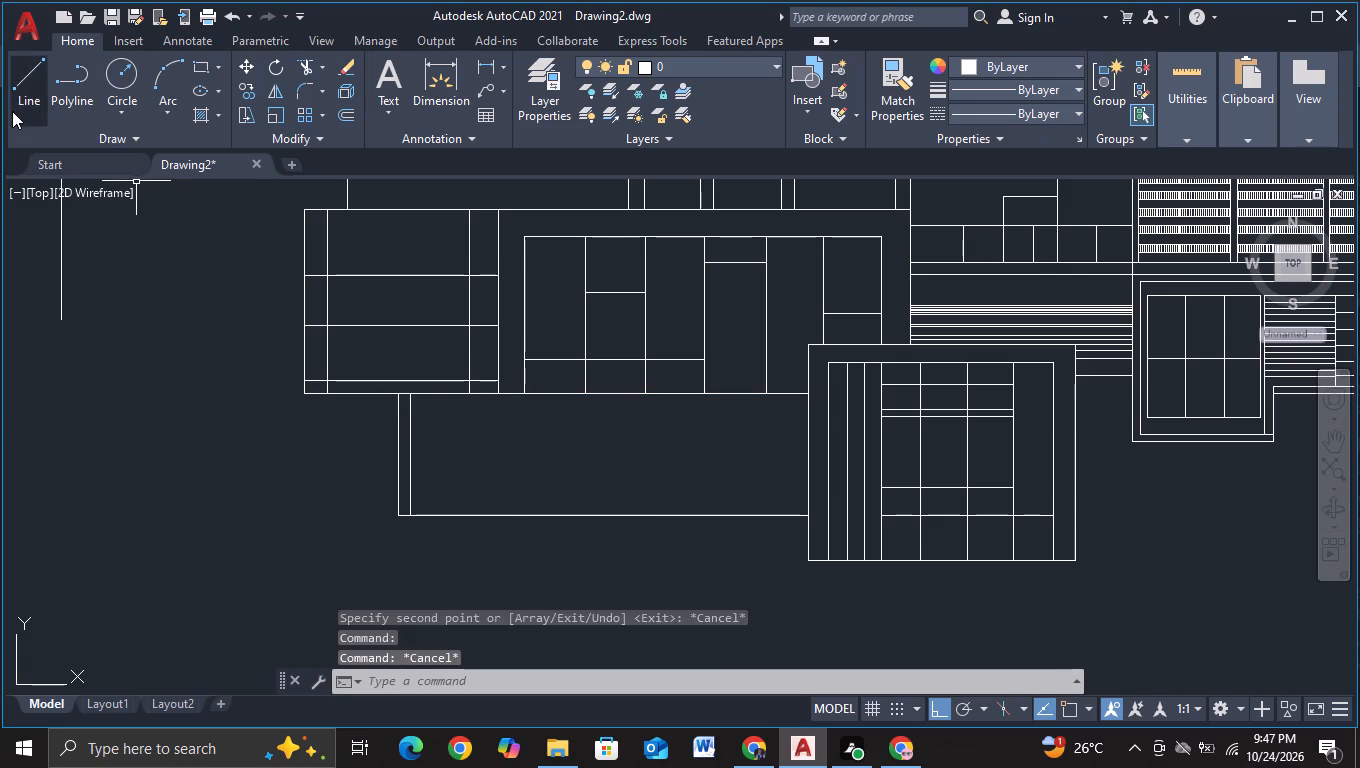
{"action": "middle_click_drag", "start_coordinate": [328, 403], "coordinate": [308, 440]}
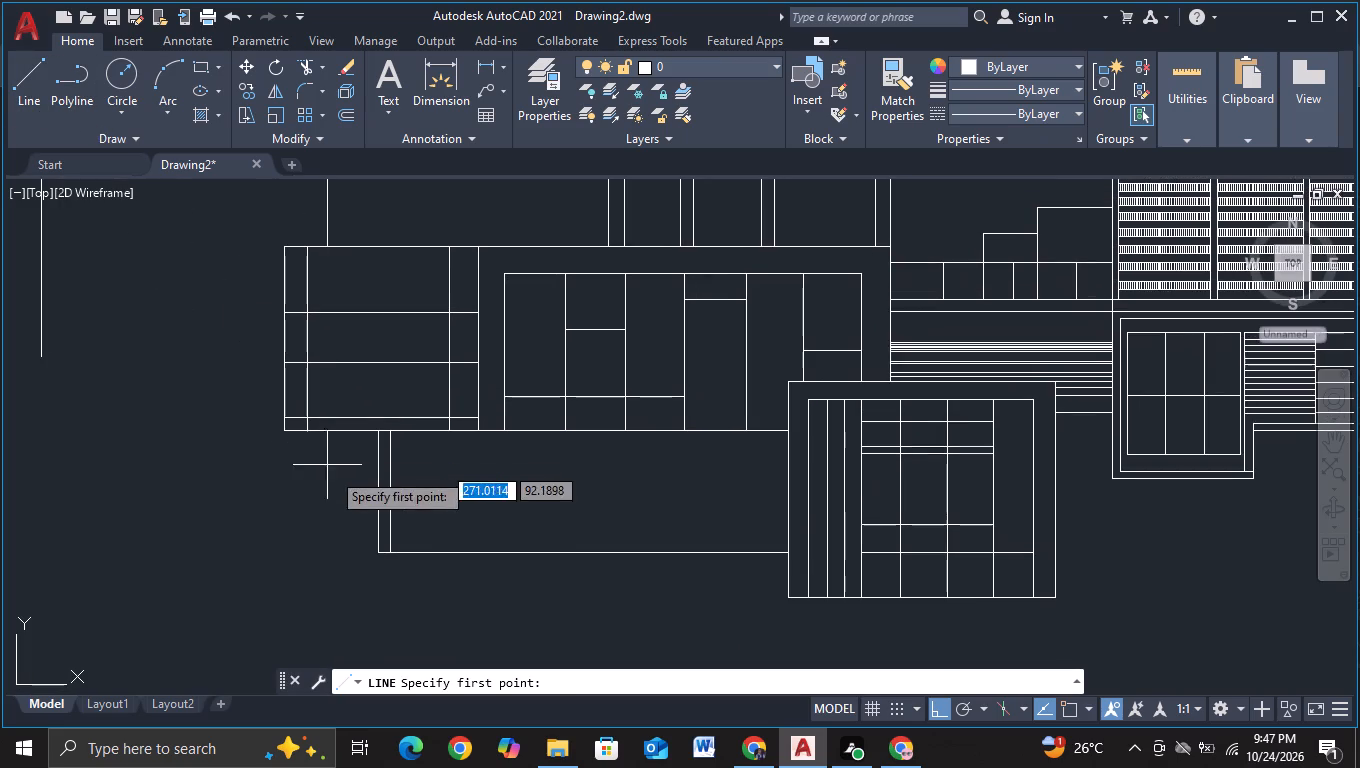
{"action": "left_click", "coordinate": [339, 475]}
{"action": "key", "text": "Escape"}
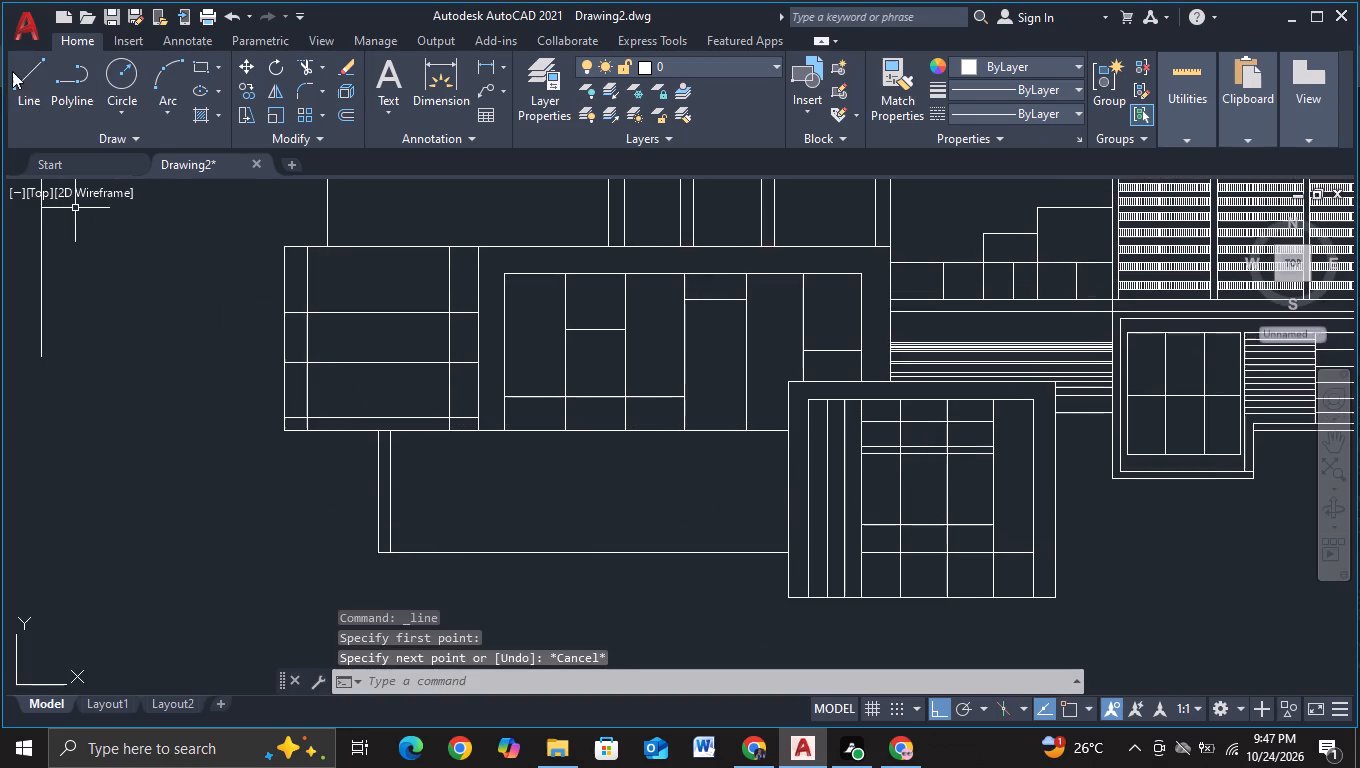
Draw a horizontal line just below the bay's bottom line, from left of the lower outline into the lower window frame.
{"action": "left_click", "coordinate": [13, 72]}
{"action": "left_click", "coordinate": [356, 455]}
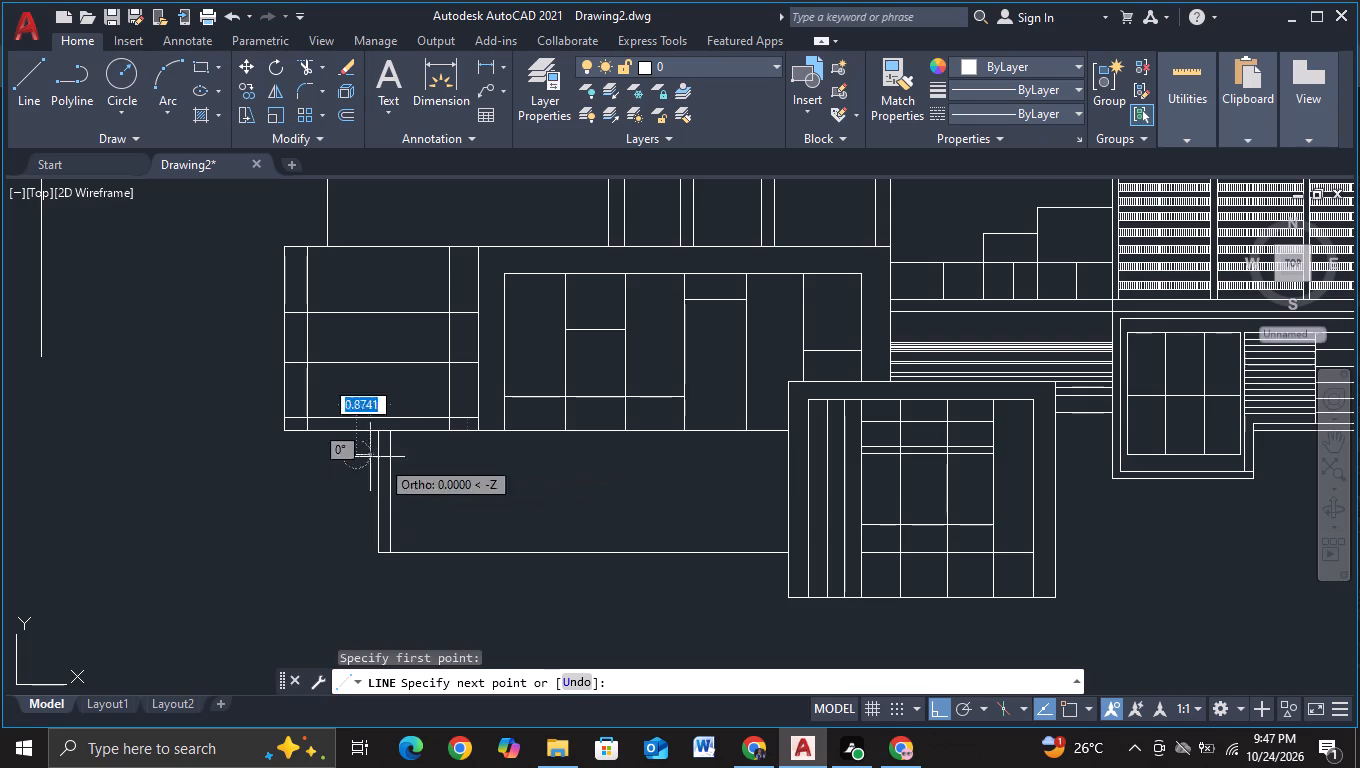
{"action": "scroll", "coordinate": [794, 495], "scroll_direction": "up", "scroll_amount": 2}
{"action": "left_click", "coordinate": [794, 493]}
{"action": "key", "text": "Escape"}
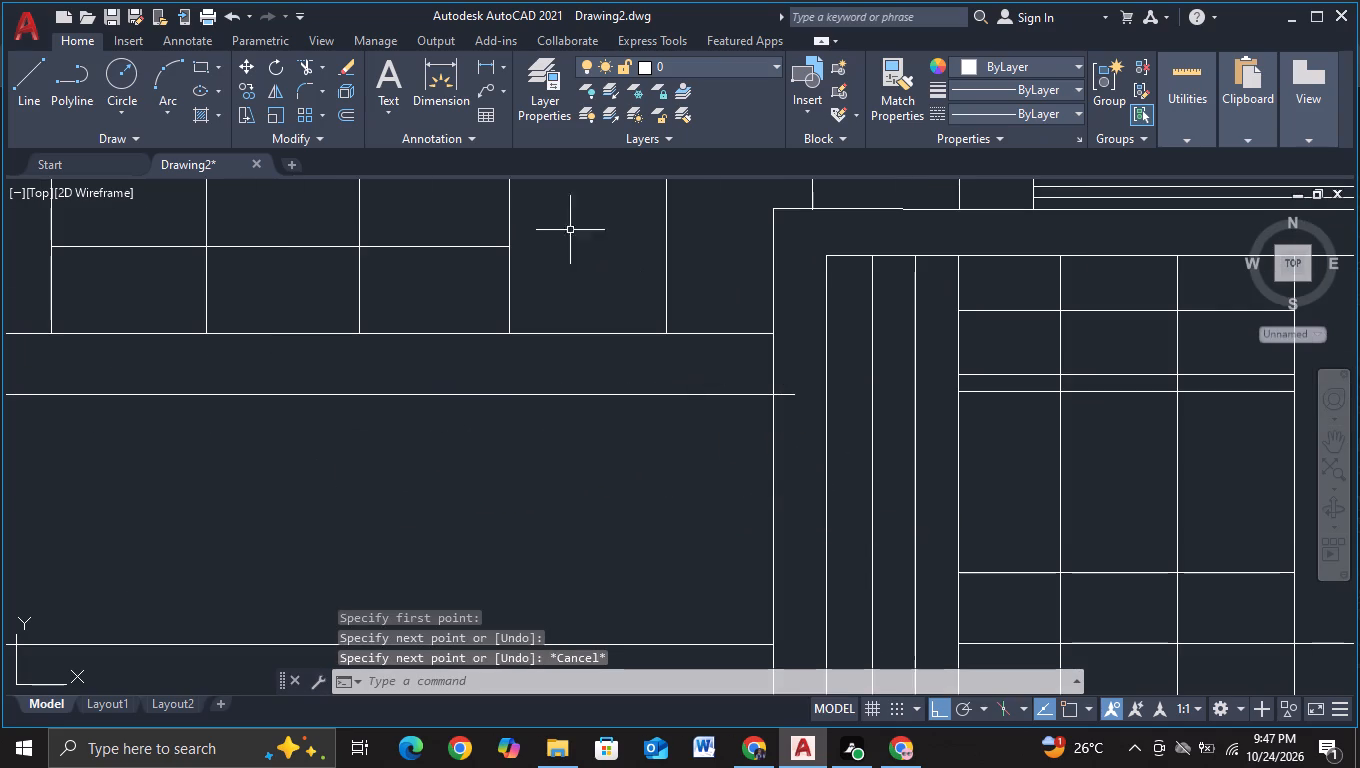
Trim the new horizontal line's ends at the lower window frame and at the lower outline's inner left vertical.
{"action": "left_click", "coordinate": [300, 67]}
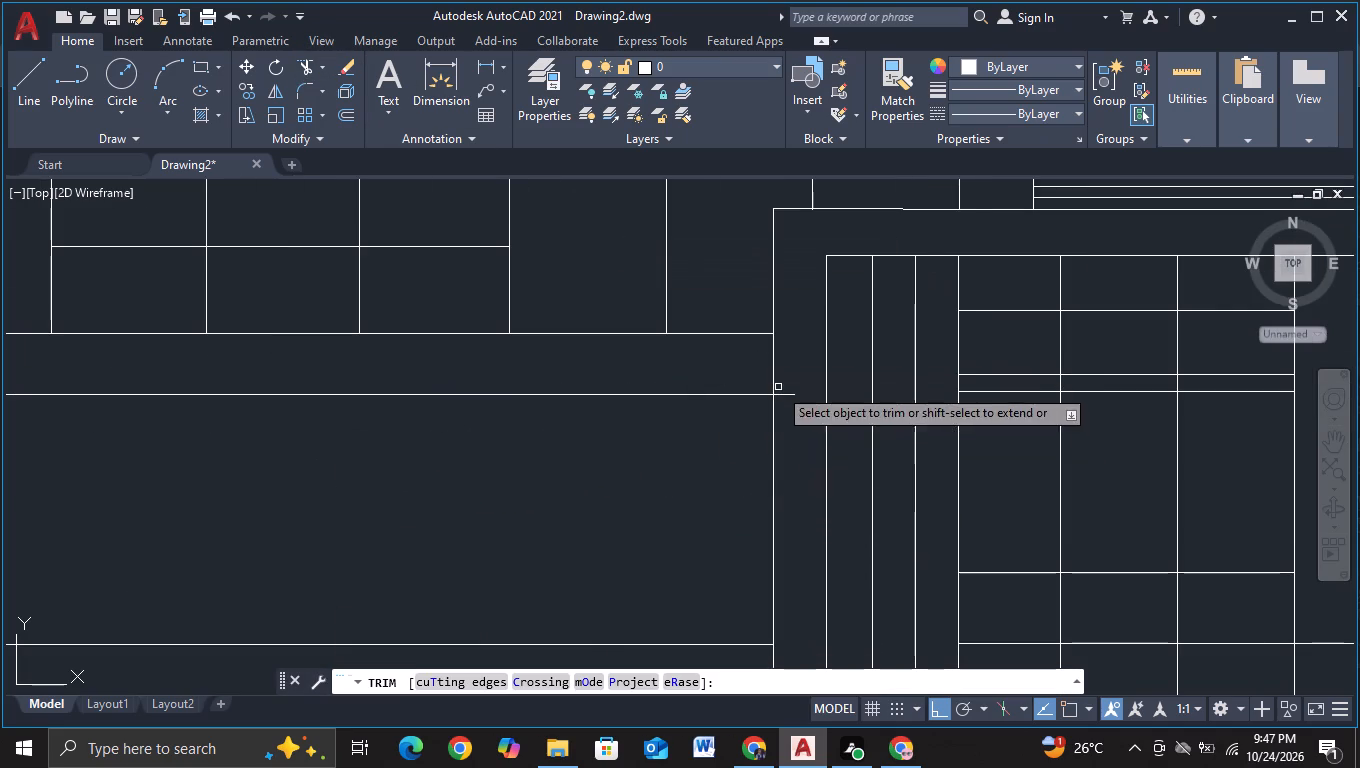
{"action": "left_click", "coordinate": [778, 385]}
{"action": "left_click", "coordinate": [781, 432]}
{"action": "middle_click_drag", "start_coordinate": [443, 523], "coordinate": [1015, 488]}
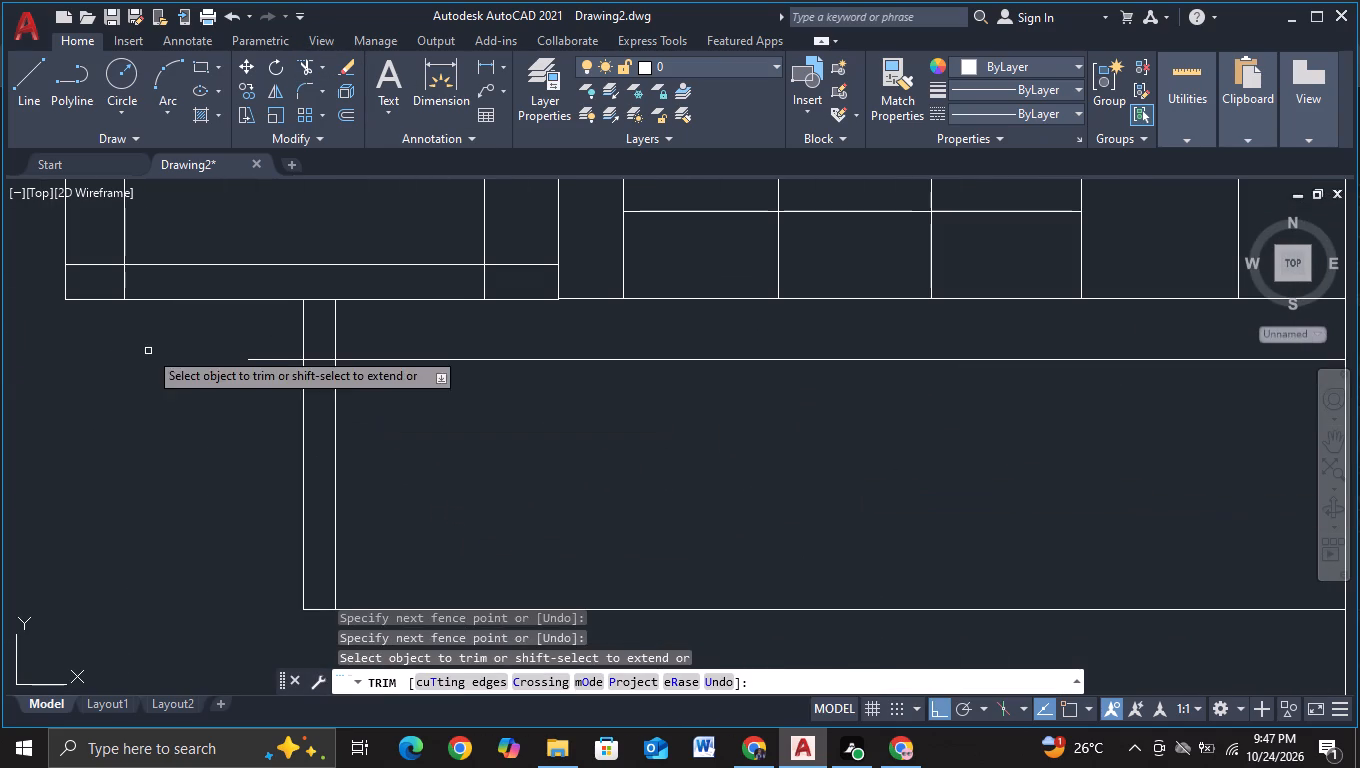
{"action": "left_click_drag", "start_coordinate": [262, 344], "coordinate": [260, 360]}
{"action": "left_click", "coordinate": [248, 437]}
{"action": "left_click", "coordinate": [306, 346]}
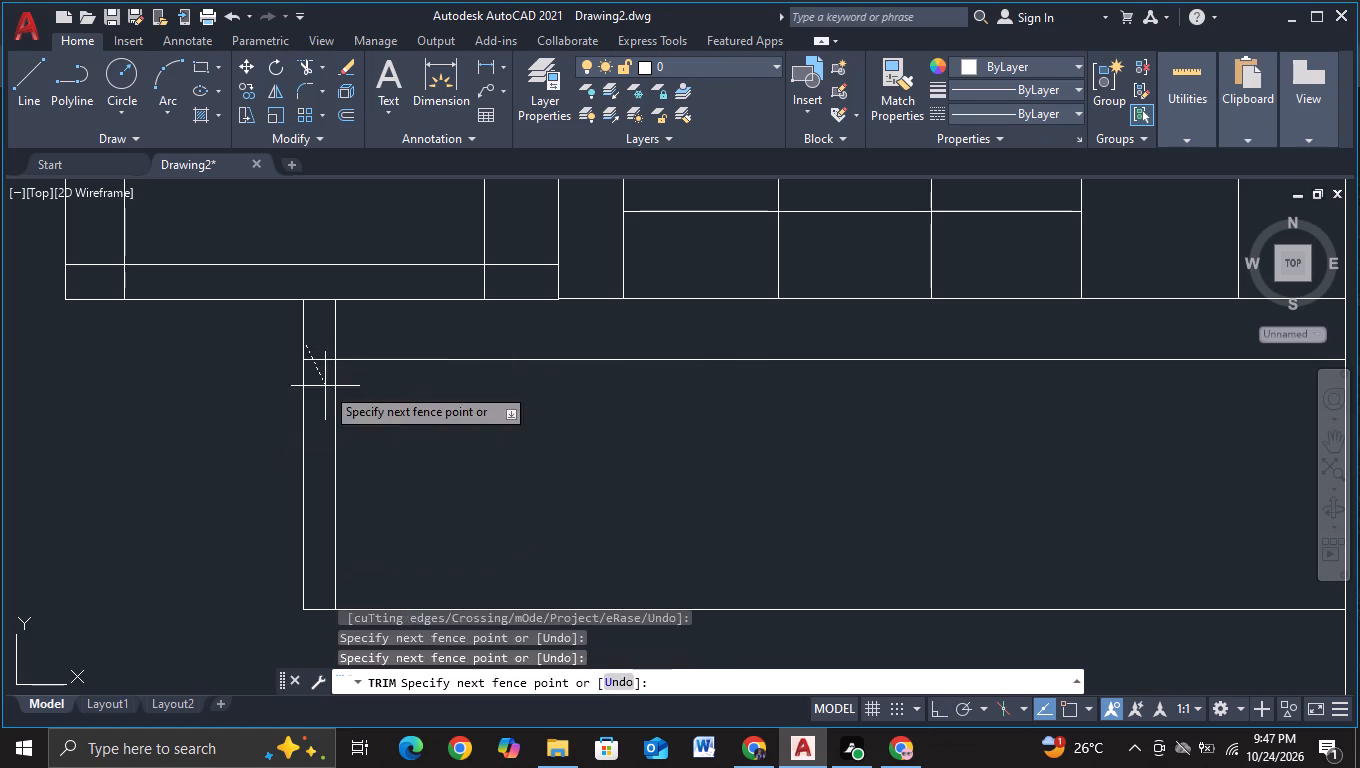
{"action": "left_click", "coordinate": [325, 386]}
{"action": "scroll", "coordinate": [528, 462], "scroll_direction": "down", "scroll_amount": 2}
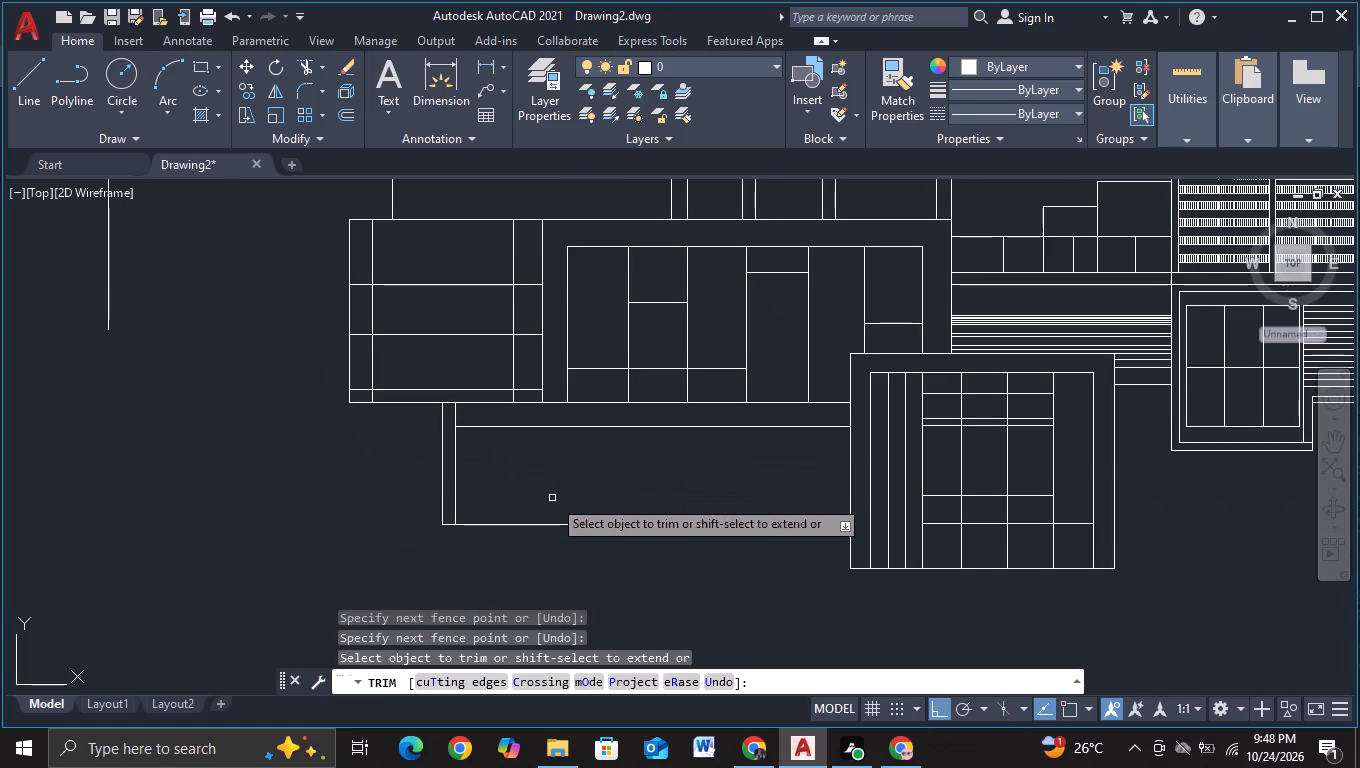
{"action": "middle_click_drag", "start_coordinate": [556, 491], "coordinate": [491, 474]}
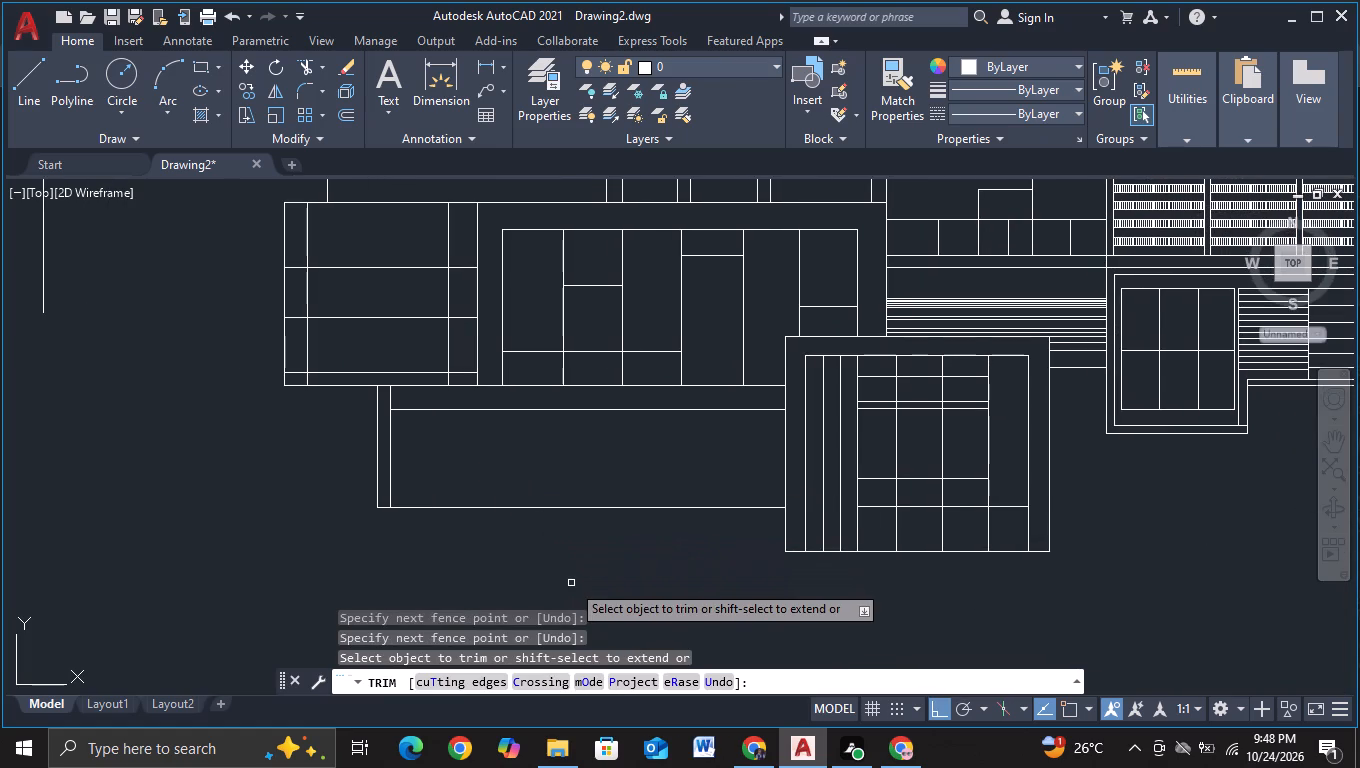
{"action": "key", "text": "Escape"}
Move the lower outline's bottom line down about 2.7 units, level with the bottom of the lower window frame.
{"action": "left_click", "coordinate": [595, 510]}
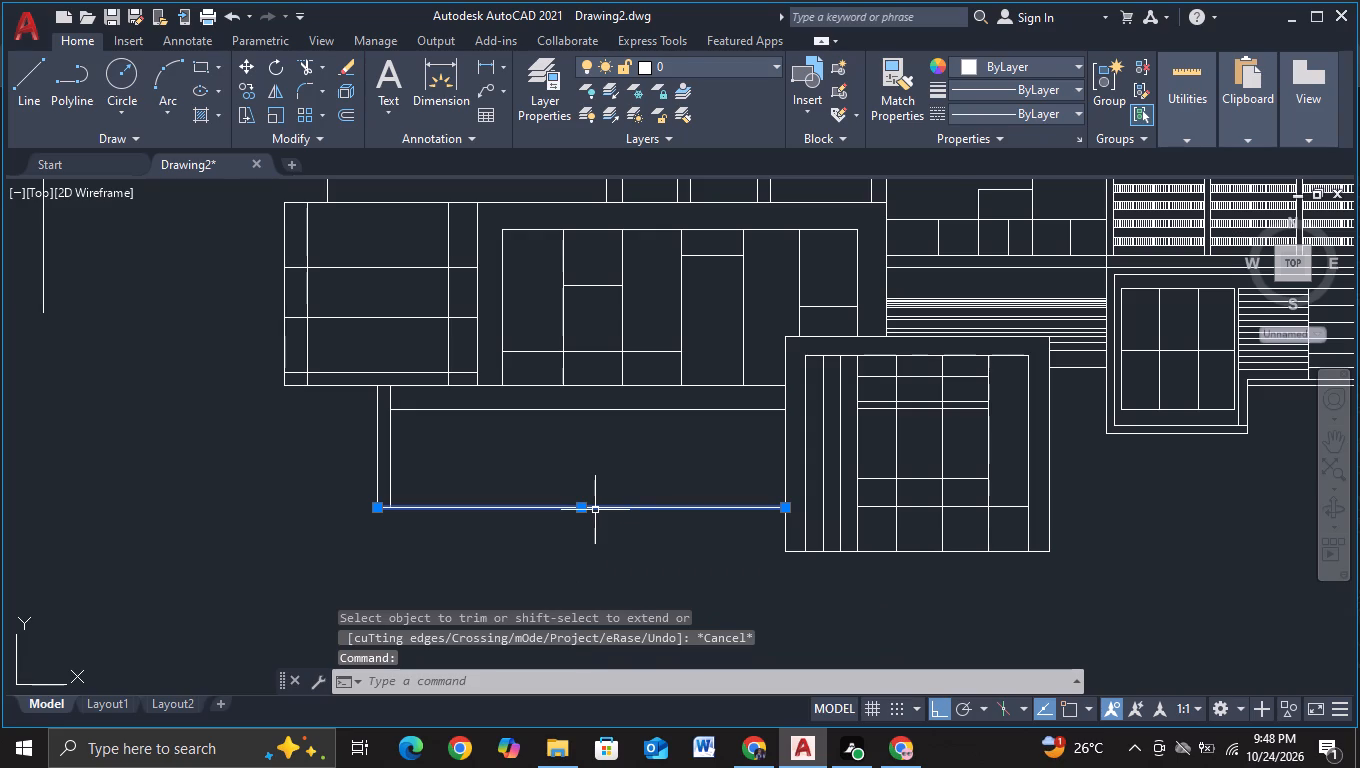
{"action": "key", "text": "m"}
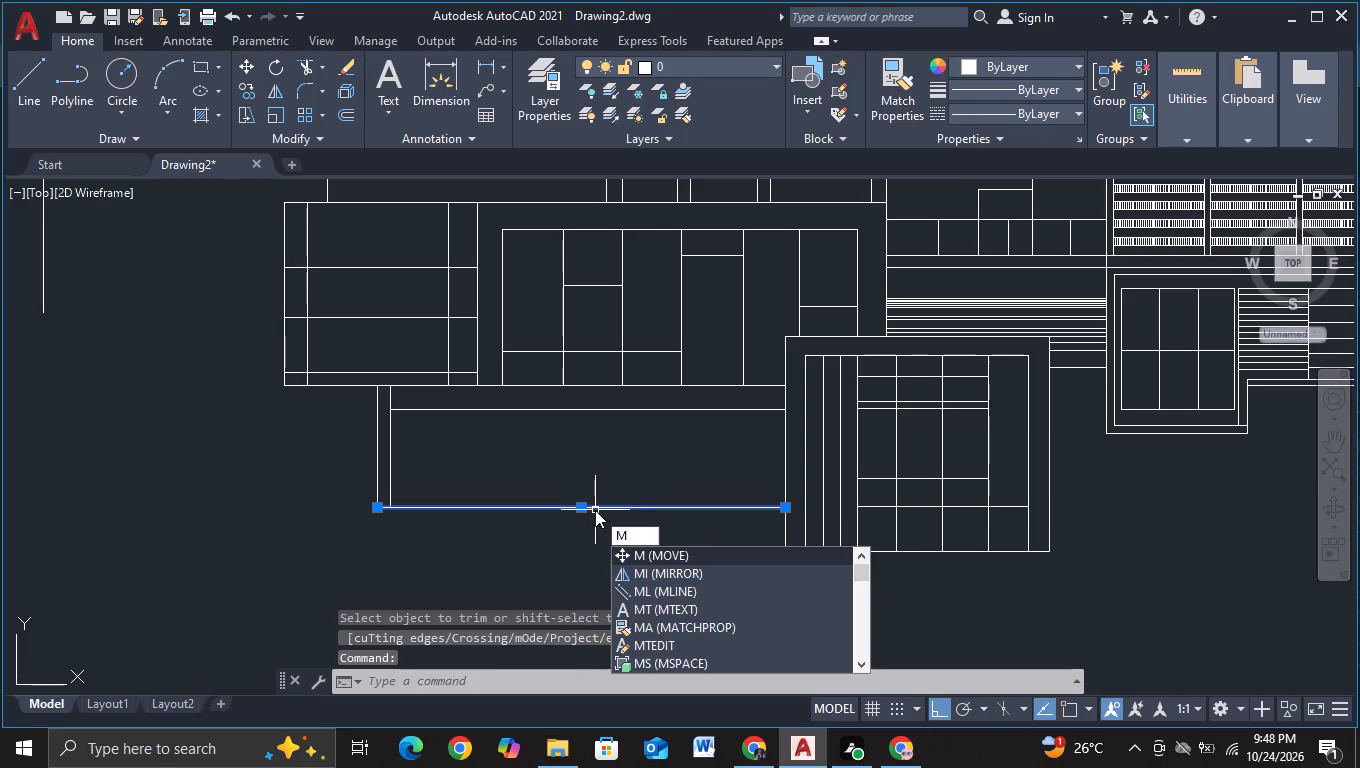
{"action": "double_click", "coordinate": [652, 552]}
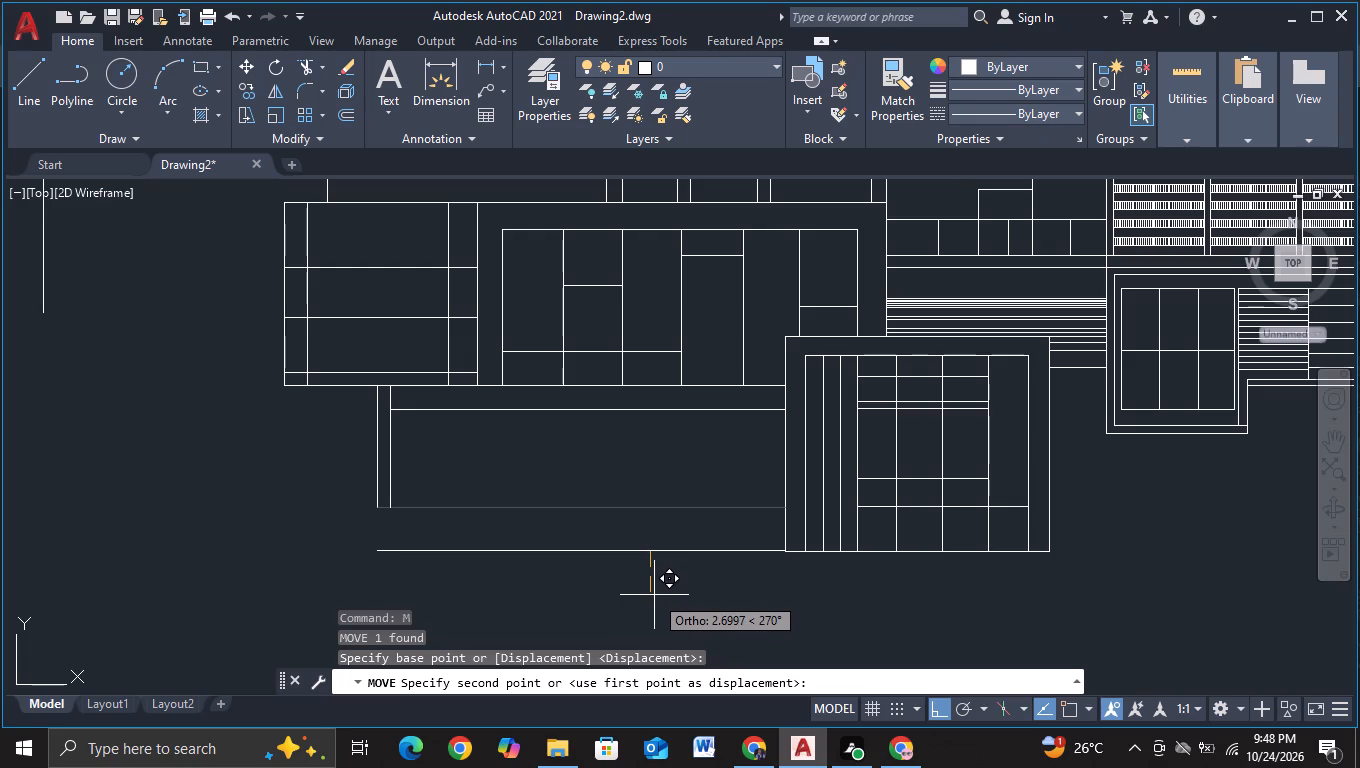
{"action": "left_click", "coordinate": [654, 595]}
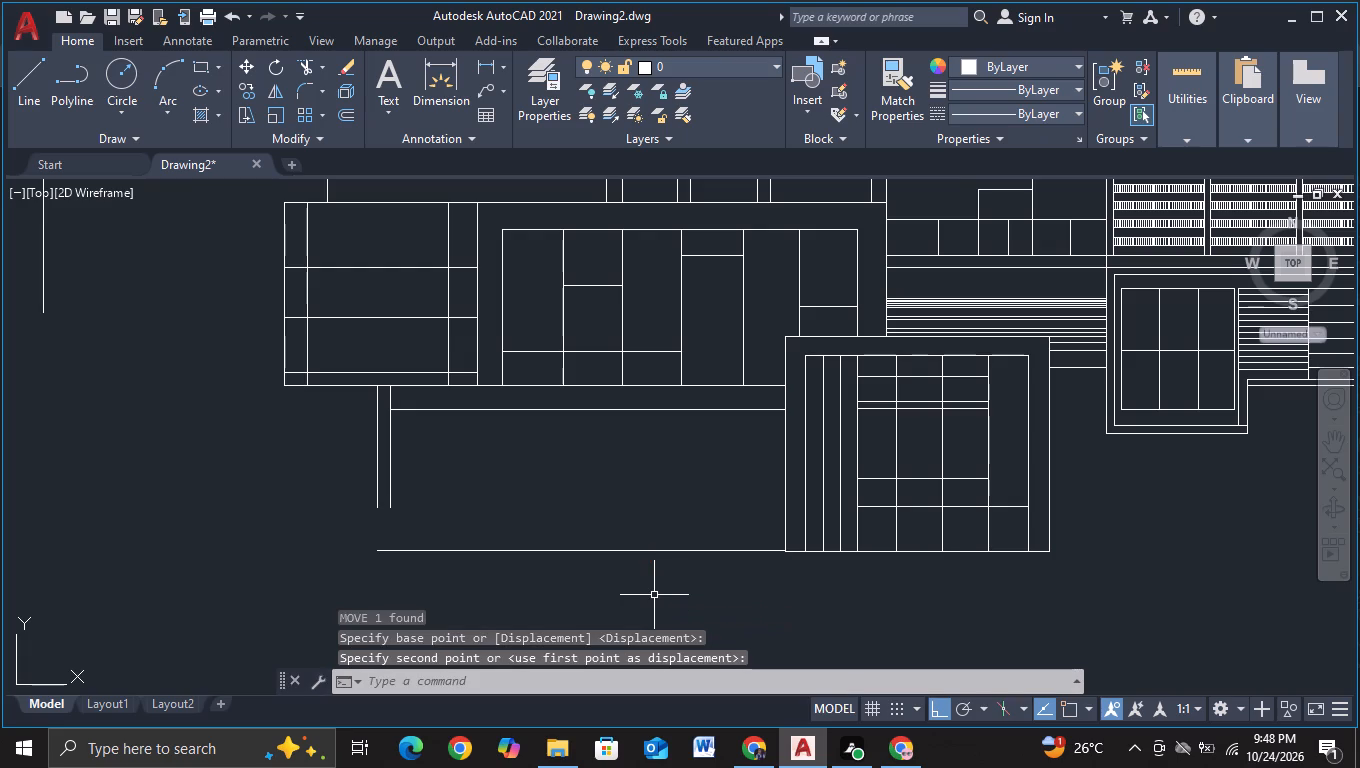
{"action": "key", "text": "Escape"}
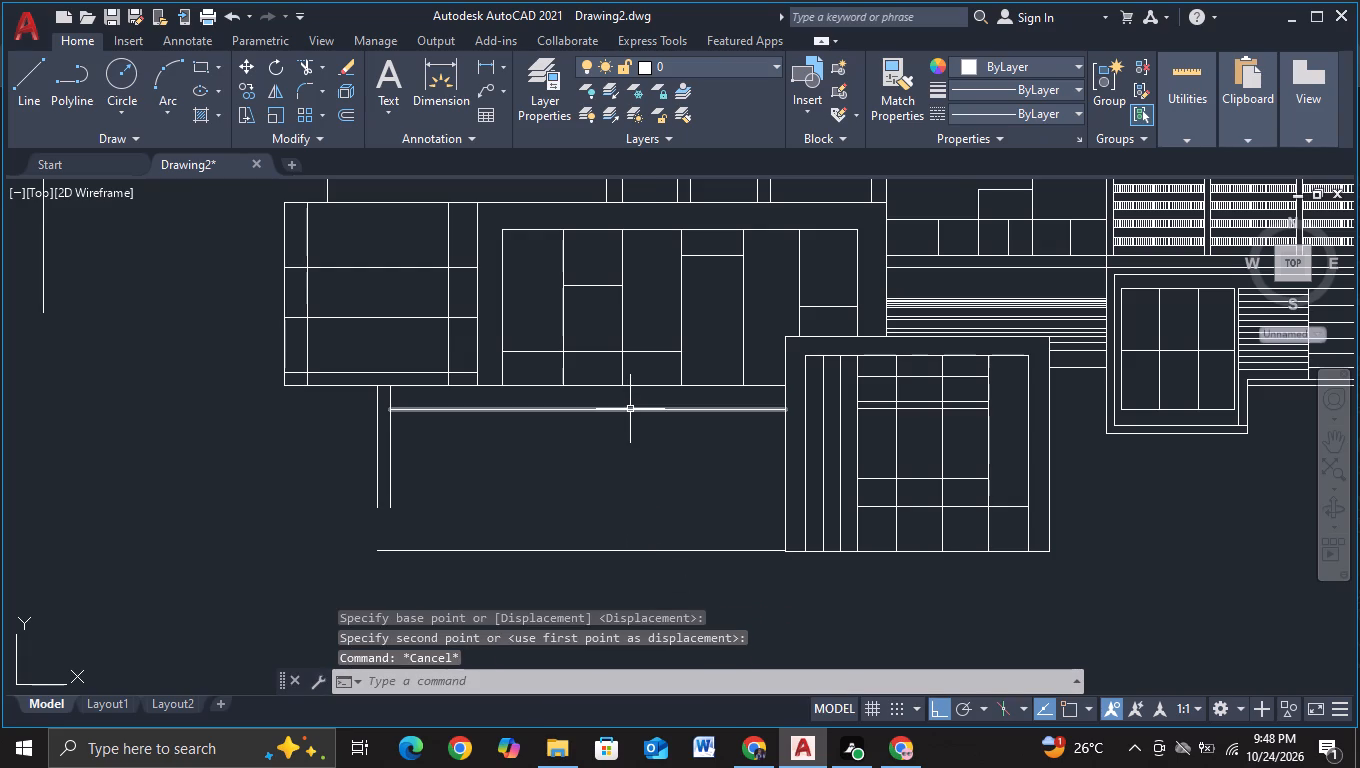
Move the lower outline's upper inner horizontal line slightly down, less than 1 unit.
{"action": "left_click", "coordinate": [630, 409]}
{"action": "key", "text": "m"}
{"action": "double_click", "coordinate": [663, 451]}
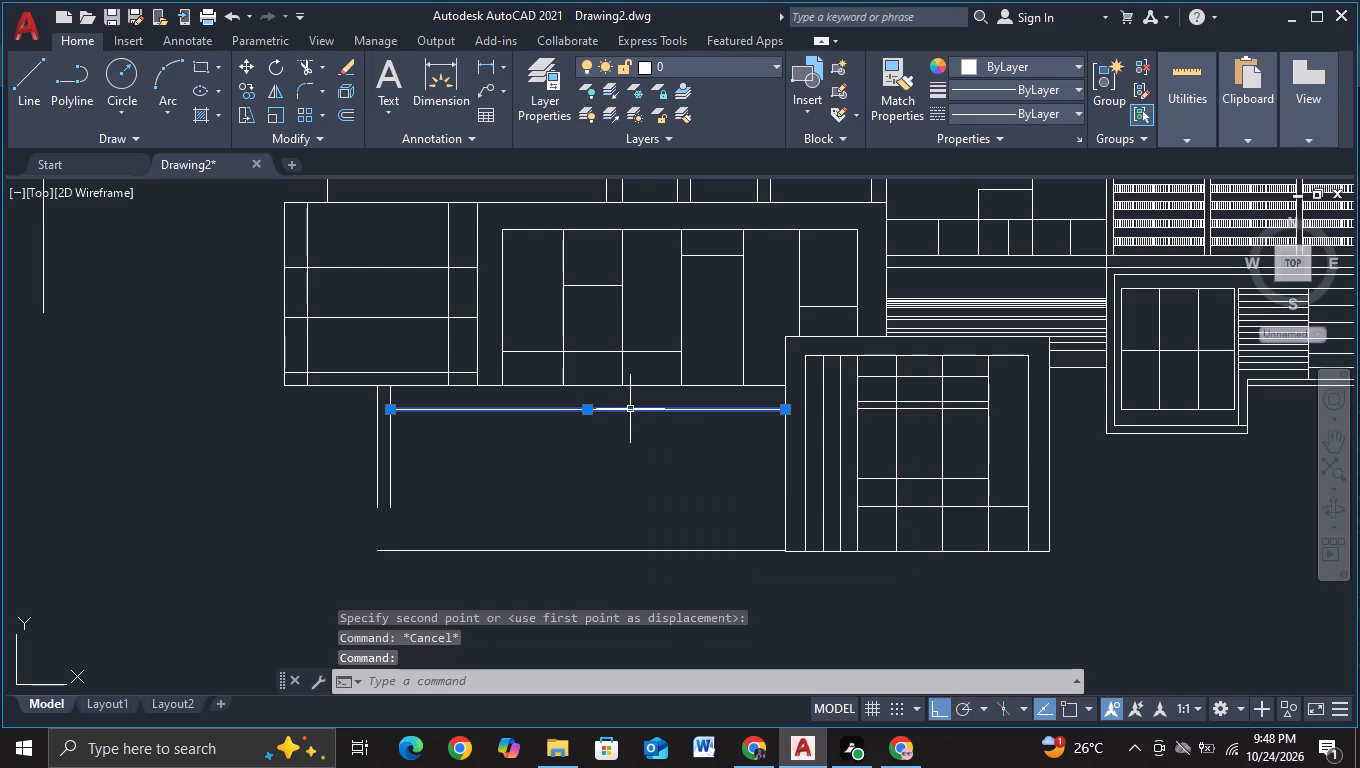
{"action": "left_click", "coordinate": [665, 464]}
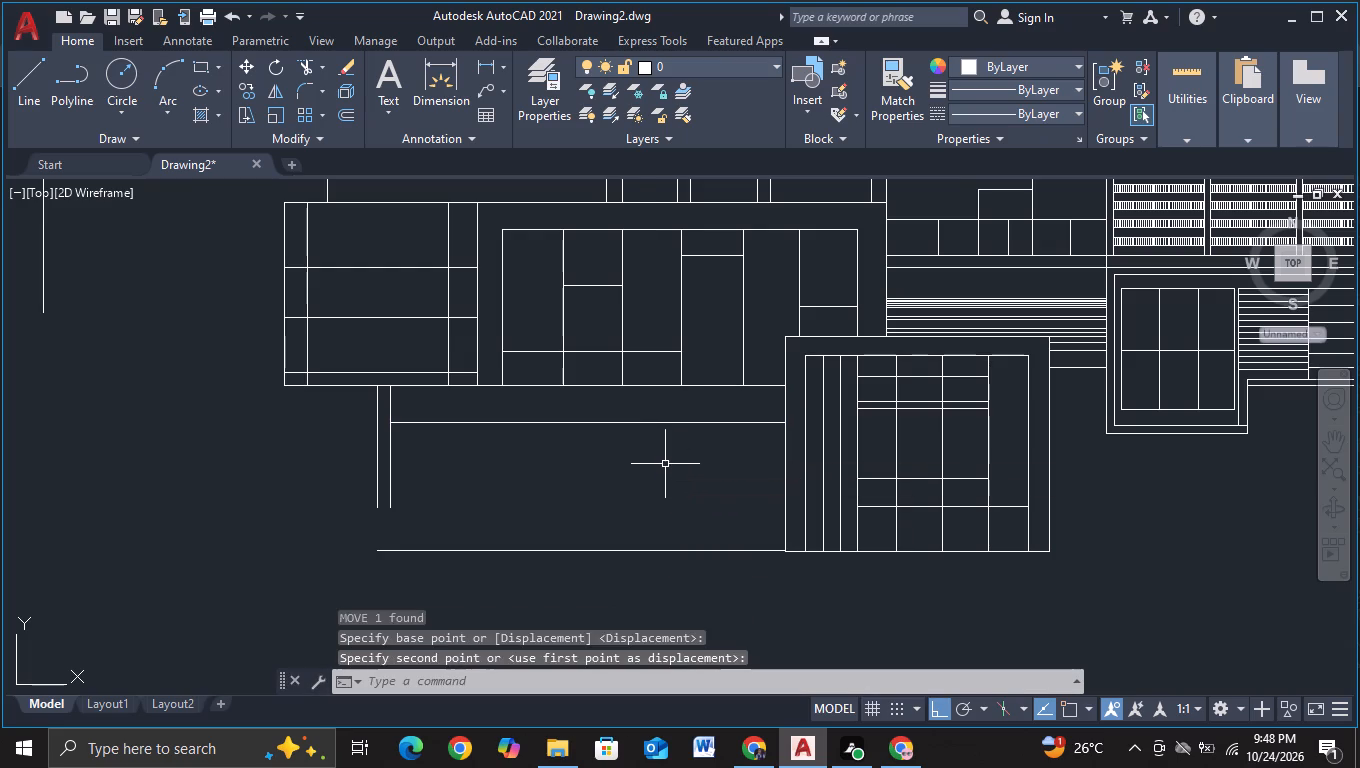
{"action": "key", "text": "Escape"}
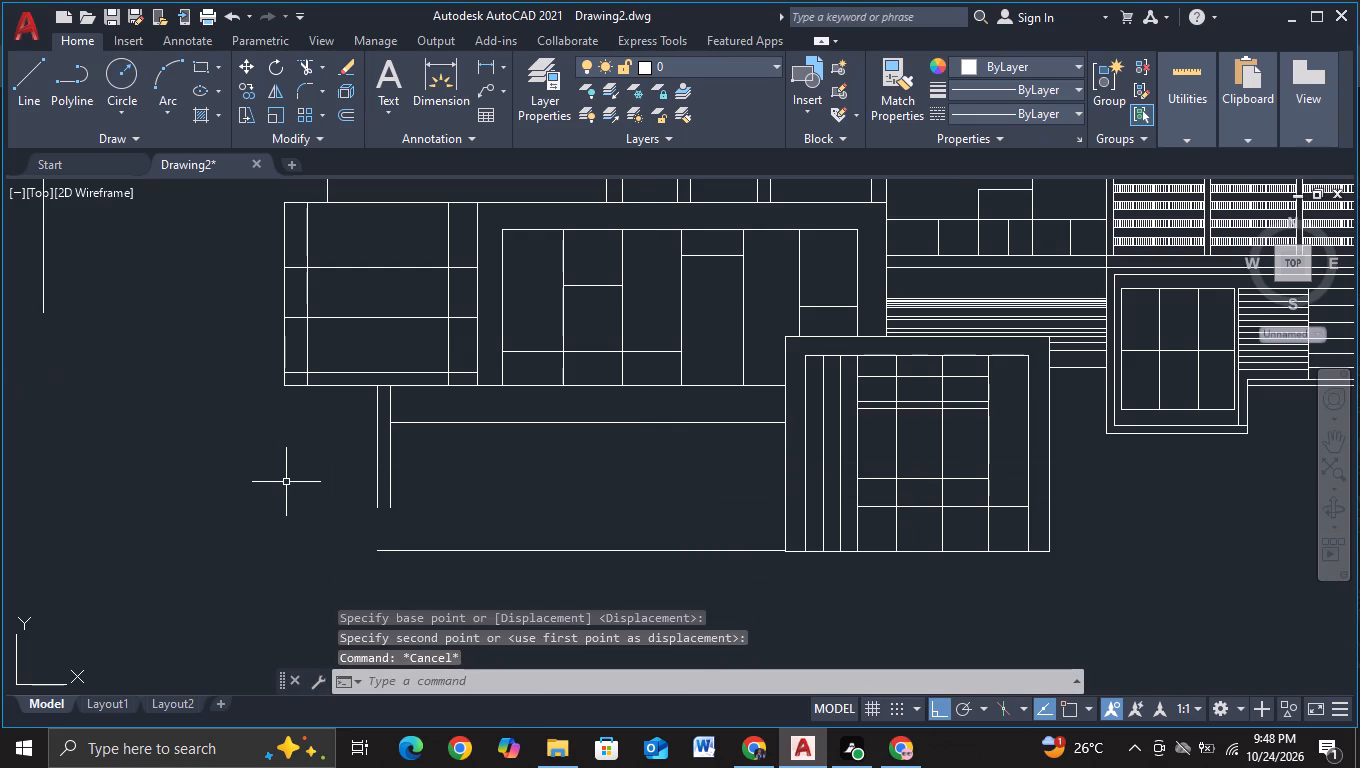
Extend the lower outline's two left verticals down to its bottom line.
{"action": "key", "text": "e"}
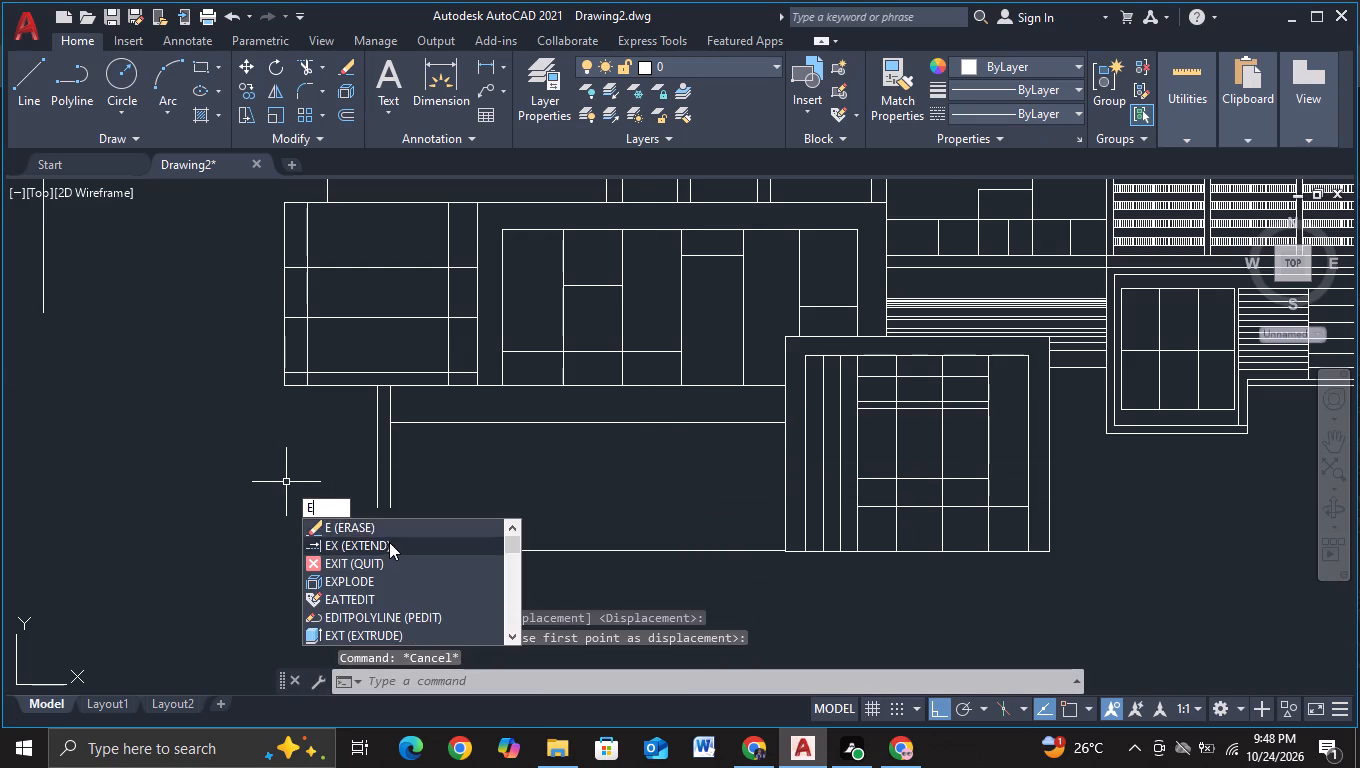
{"action": "left_click", "coordinate": [388, 543]}
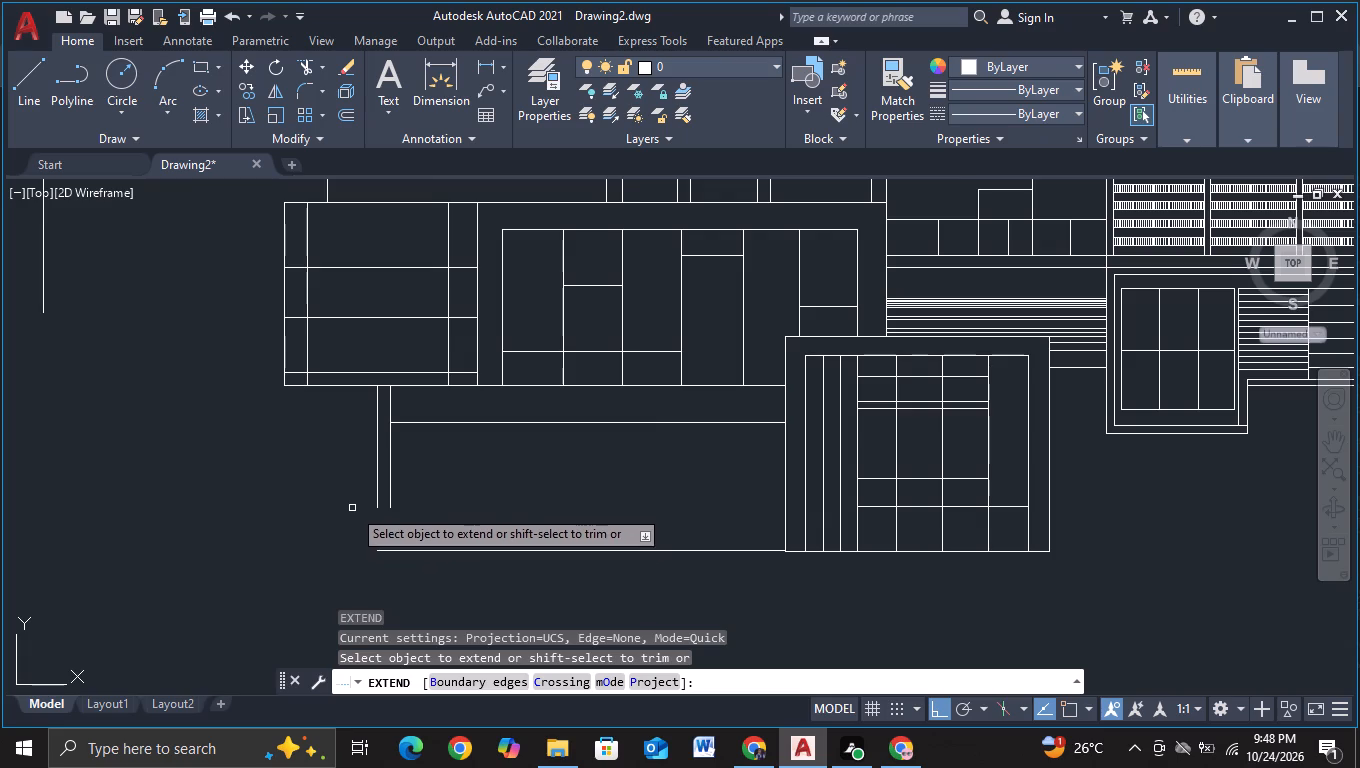
{"action": "left_click", "coordinate": [355, 481]}
{"action": "left_click", "coordinate": [431, 480]}
{"action": "key", "text": "Escape"}
Copy the lower outline's inner left vertical across the wall as three narrow pairs, about 8, 12 and 21 units along.
{"action": "scroll", "coordinate": [548, 509], "scroll_direction": "down", "scroll_amount": 2}
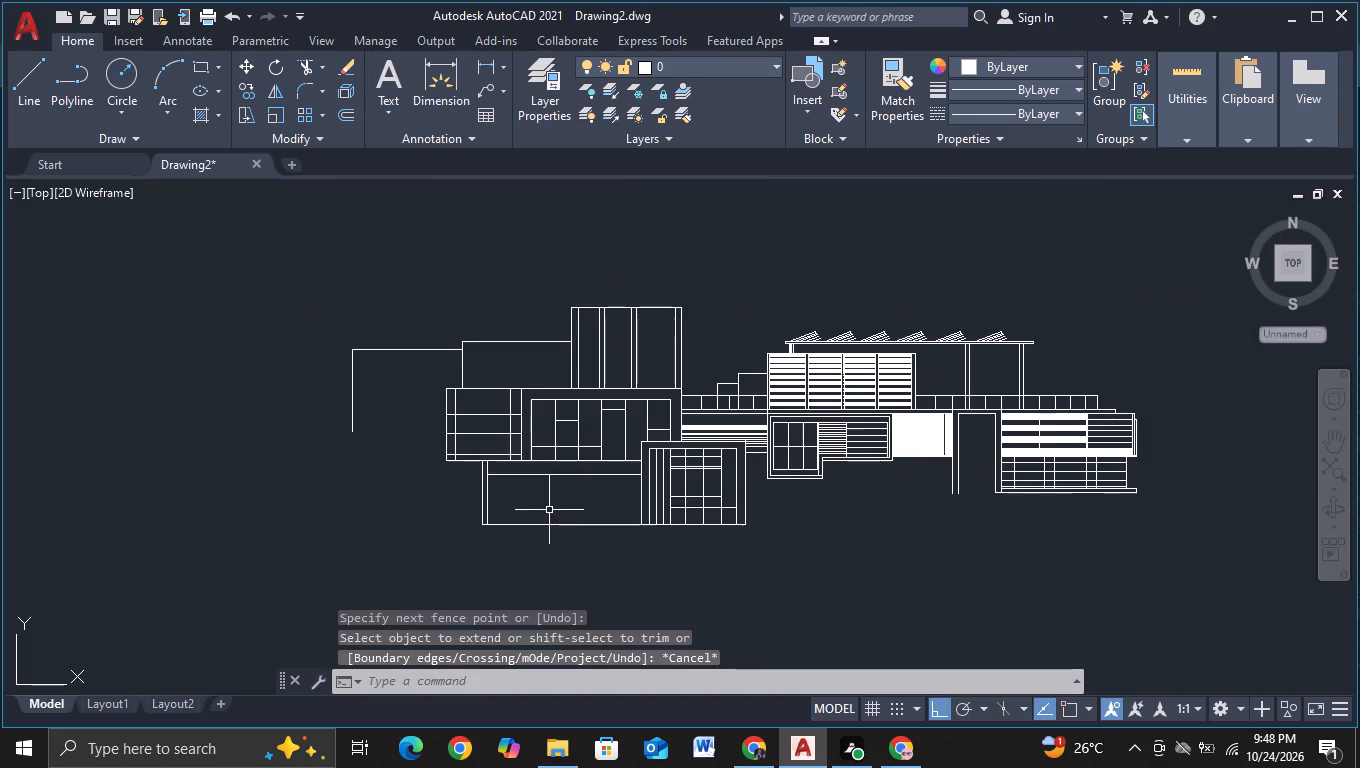
{"action": "middle_click_drag", "start_coordinate": [550, 510], "coordinate": [507, 502]}
{"action": "scroll", "coordinate": [507, 502], "scroll_direction": "up", "scroll_amount": 2}
{"action": "middle_click_drag", "start_coordinate": [507, 507], "coordinate": [532, 471]}
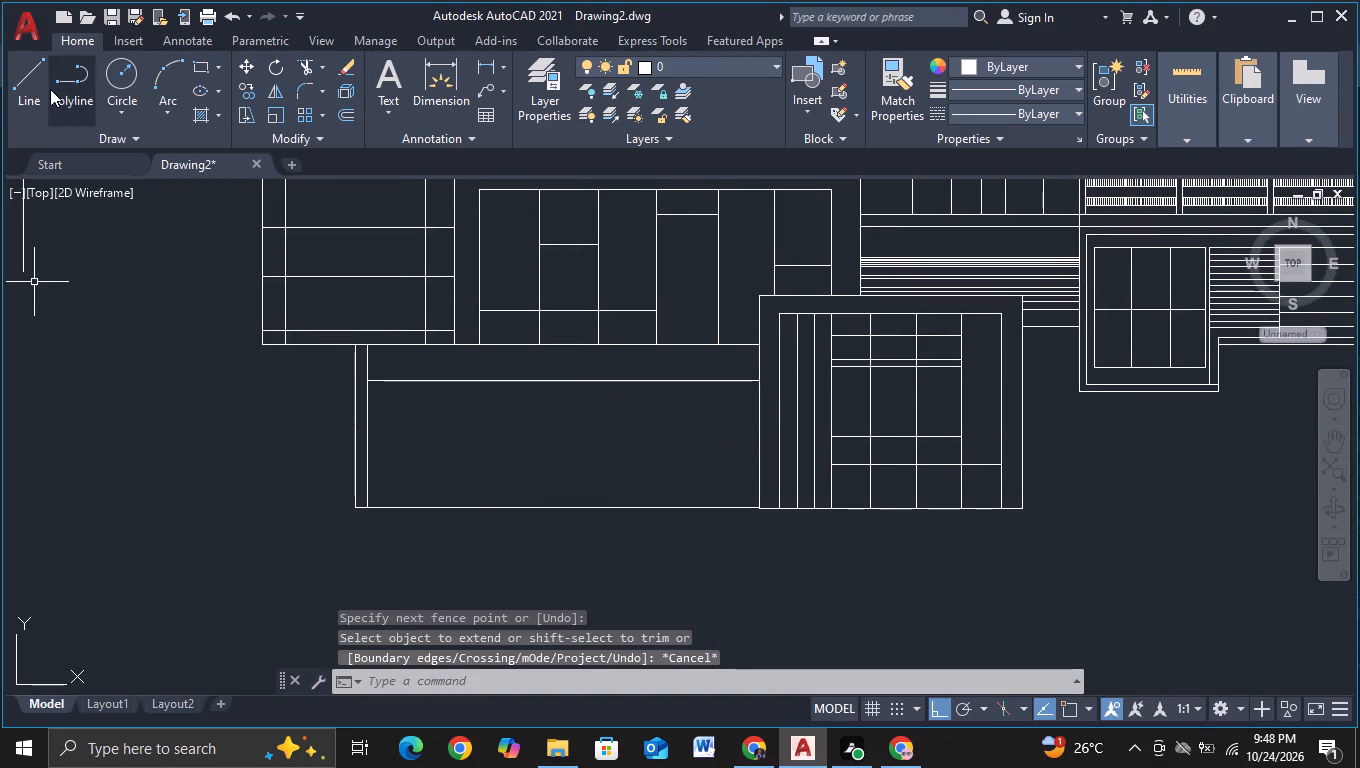
{"action": "left_click", "coordinate": [14, 90]}
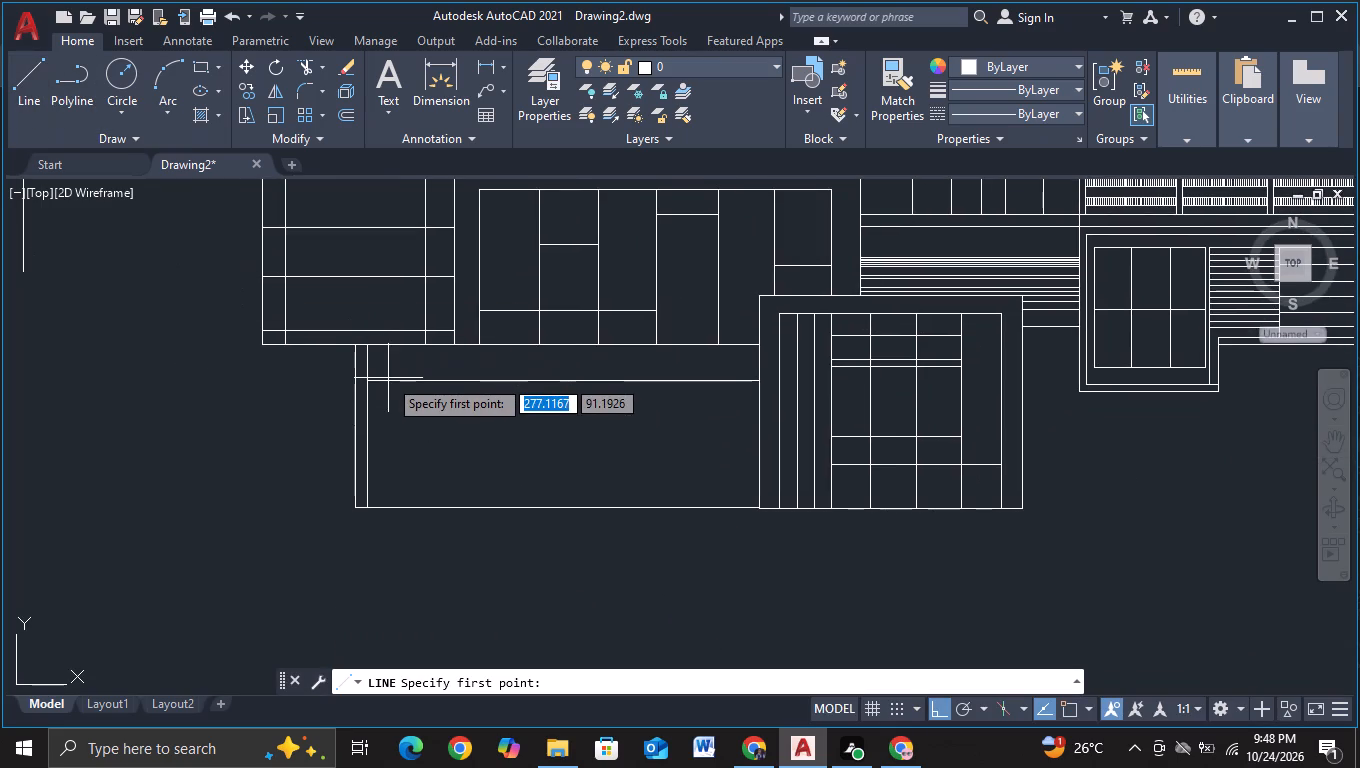
{"action": "key", "text": "Escape"}
{"action": "left_click", "coordinate": [365, 412]}
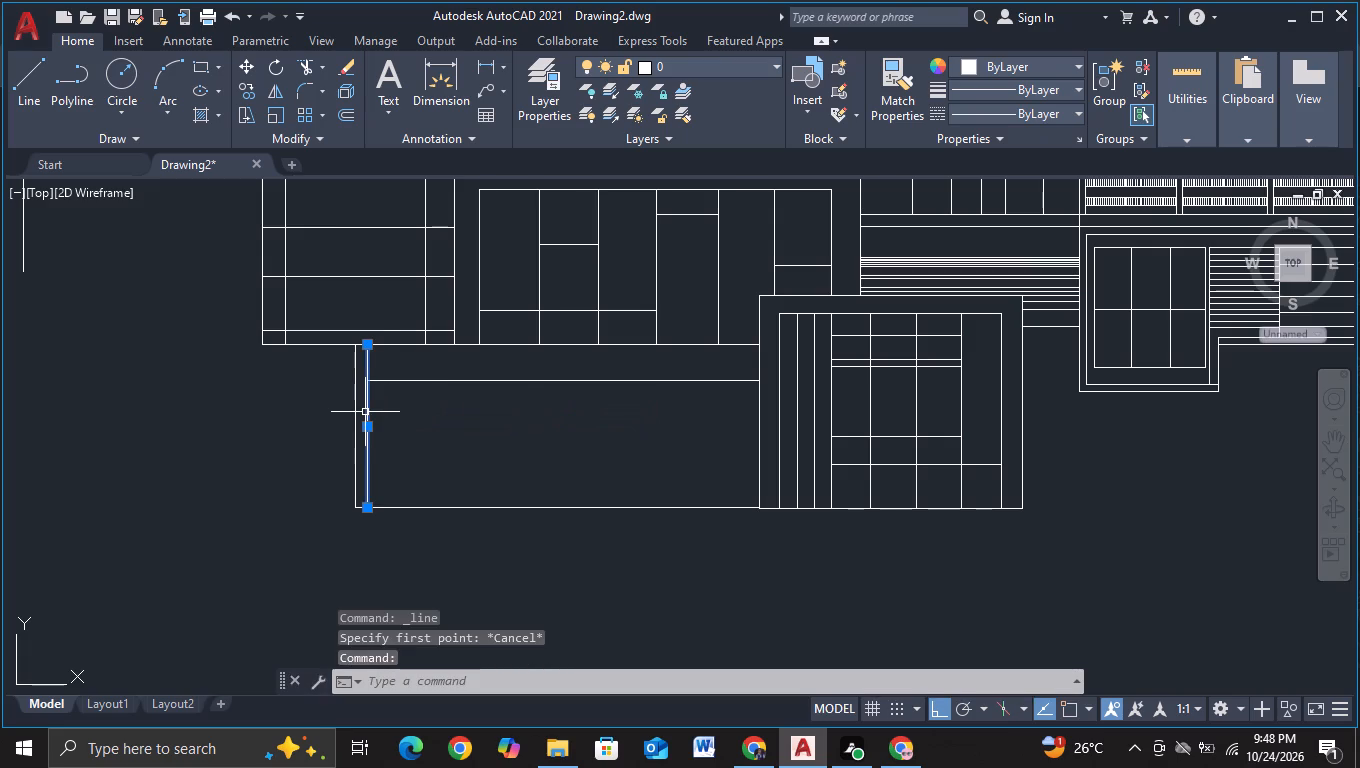
{"action": "key", "text": "c"}
{"action": "left_click", "coordinate": [445, 474]}
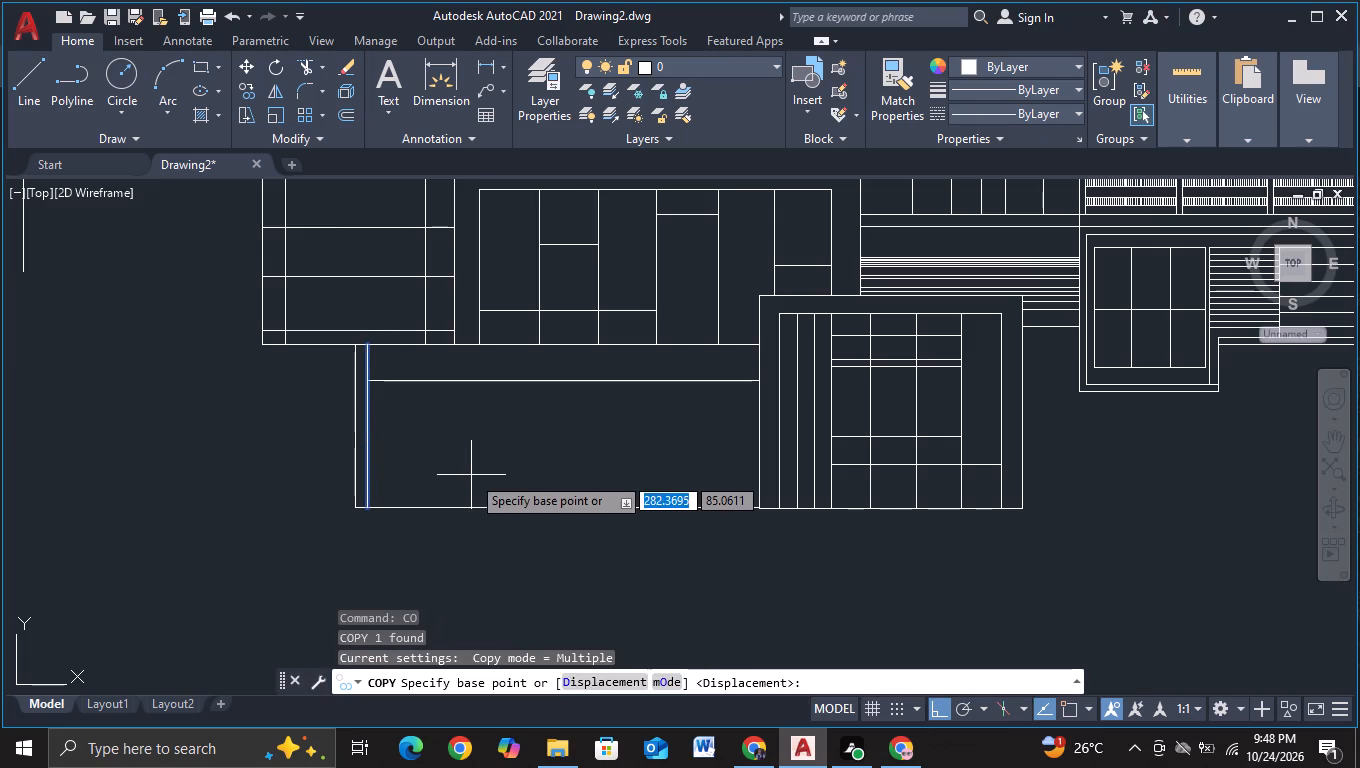
{"action": "left_click", "coordinate": [471, 475]}
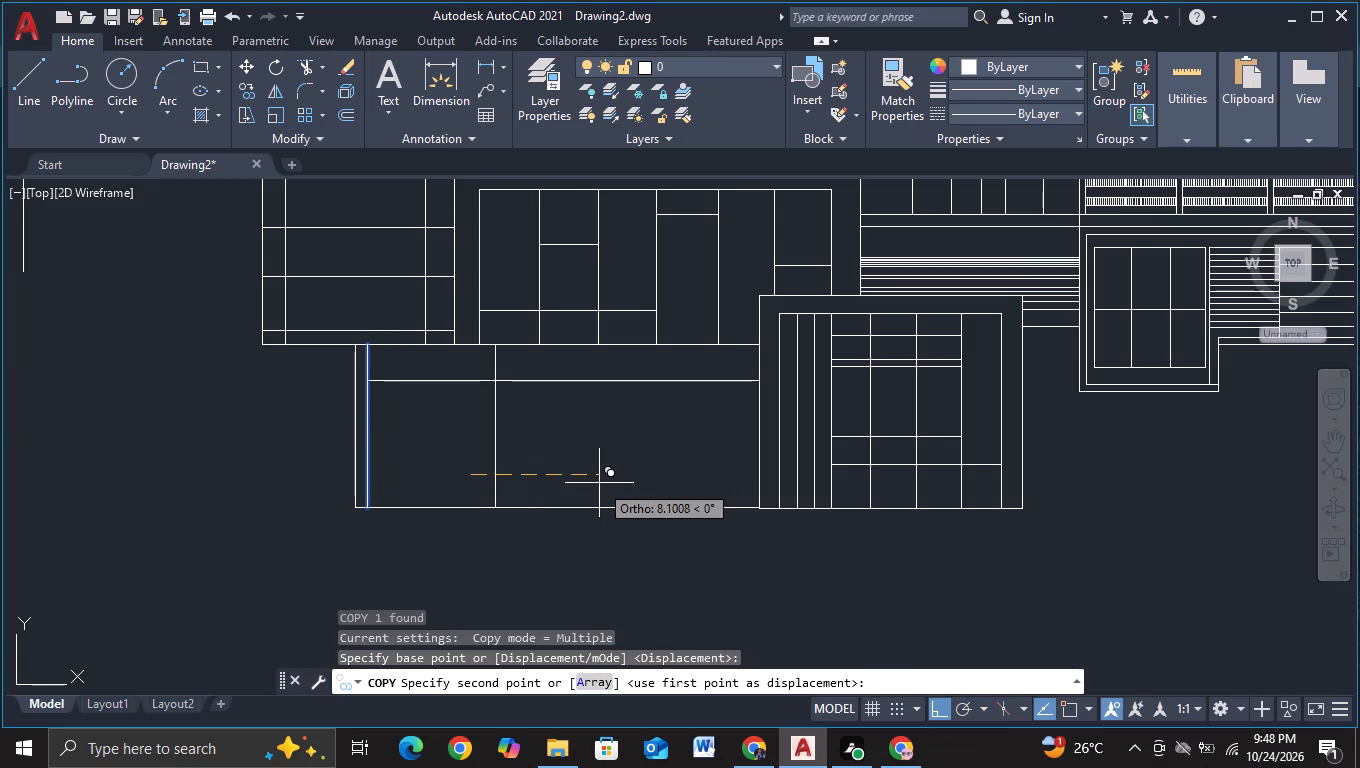
{"action": "left_click", "coordinate": [594, 483]}
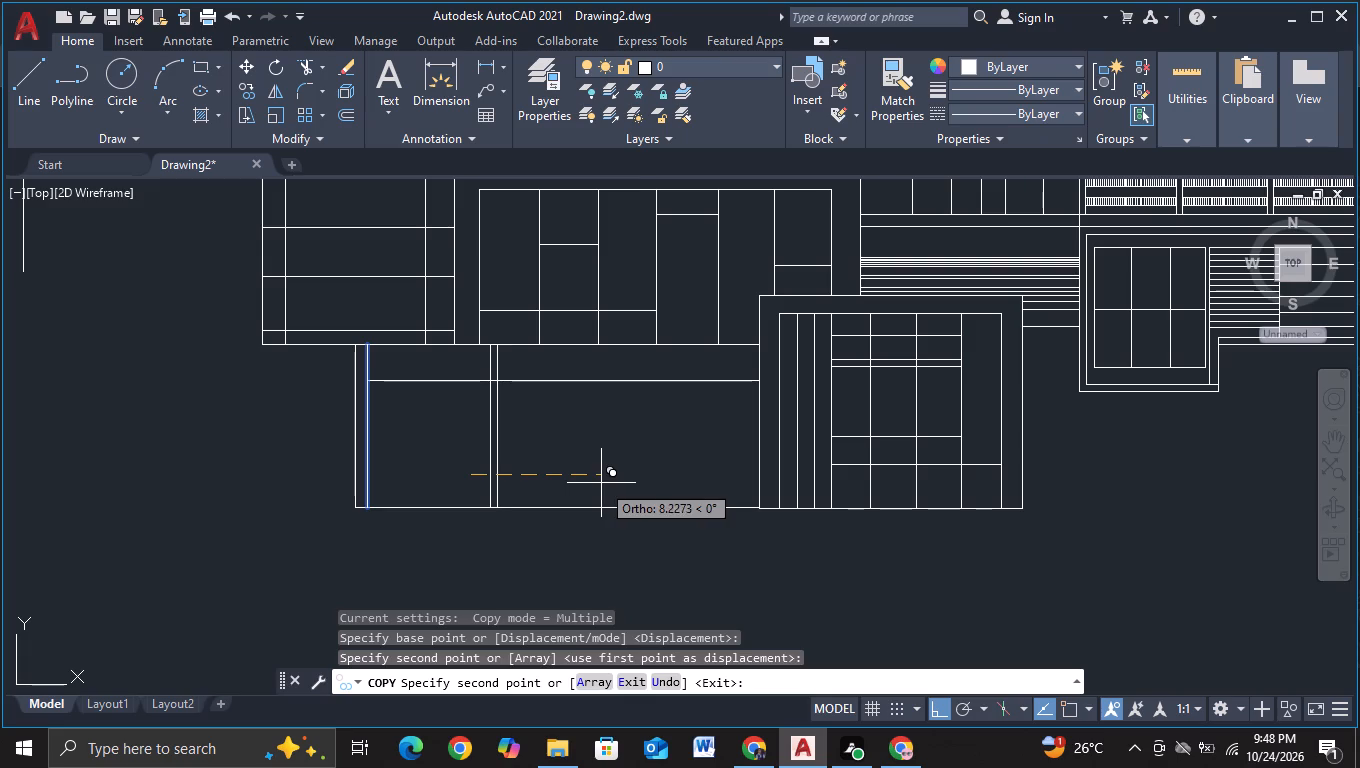
{"action": "left_click", "coordinate": [601, 483]}
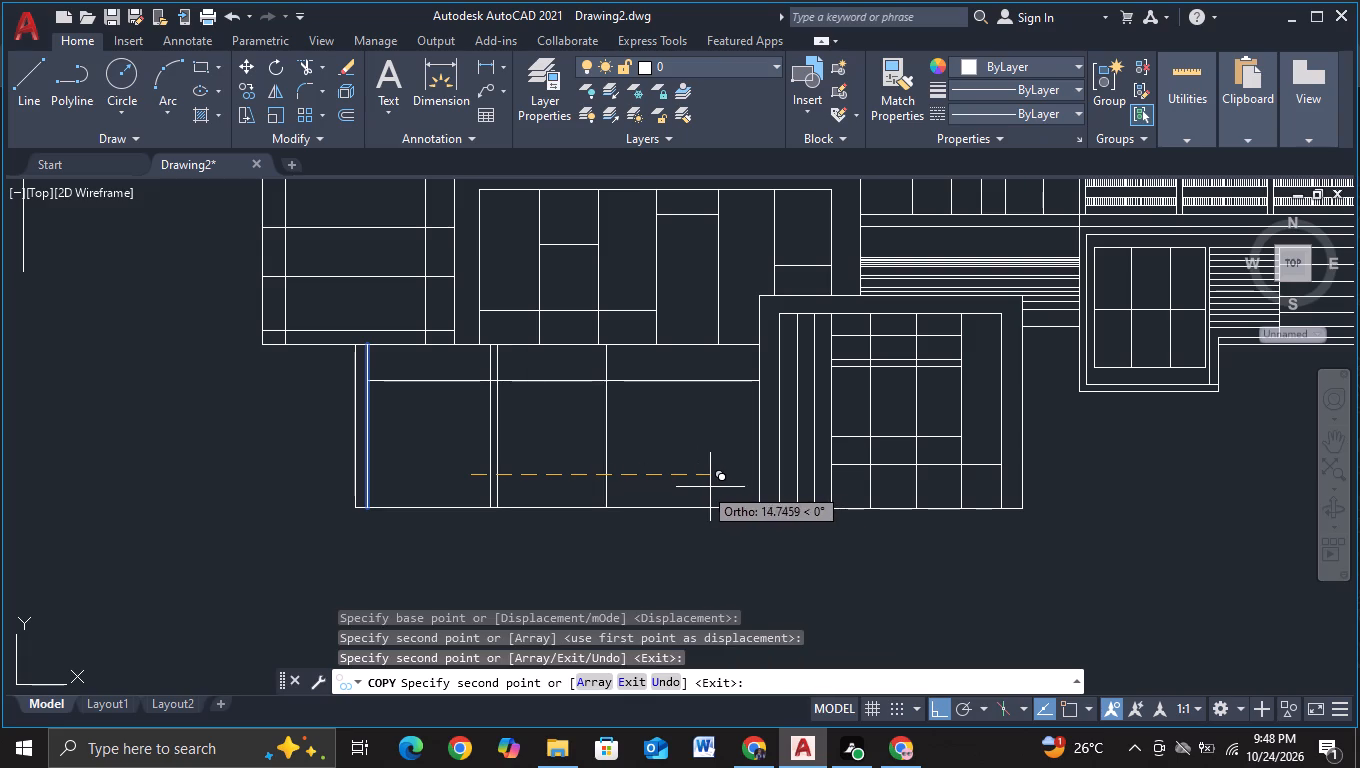
{"action": "left_click", "coordinate": [660, 485]}
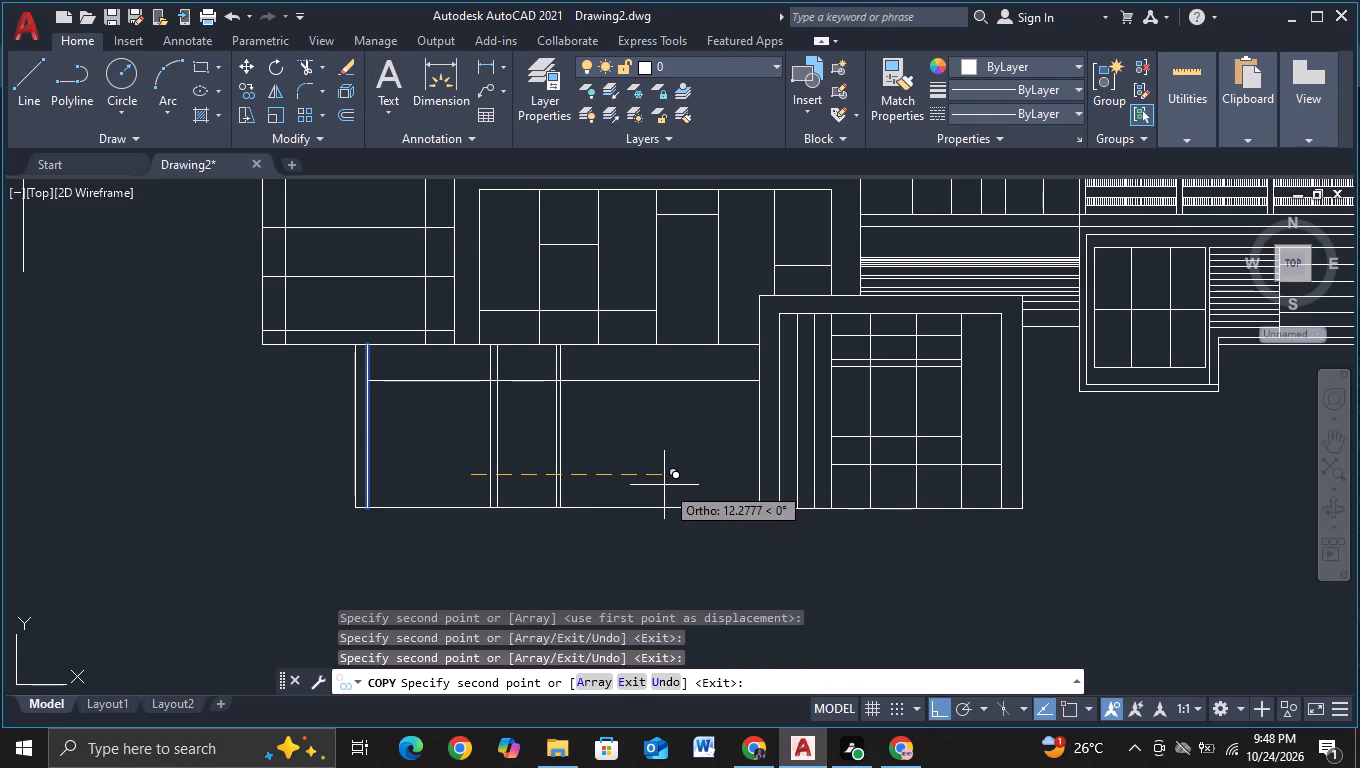
{"action": "left_click", "coordinate": [667, 487]}
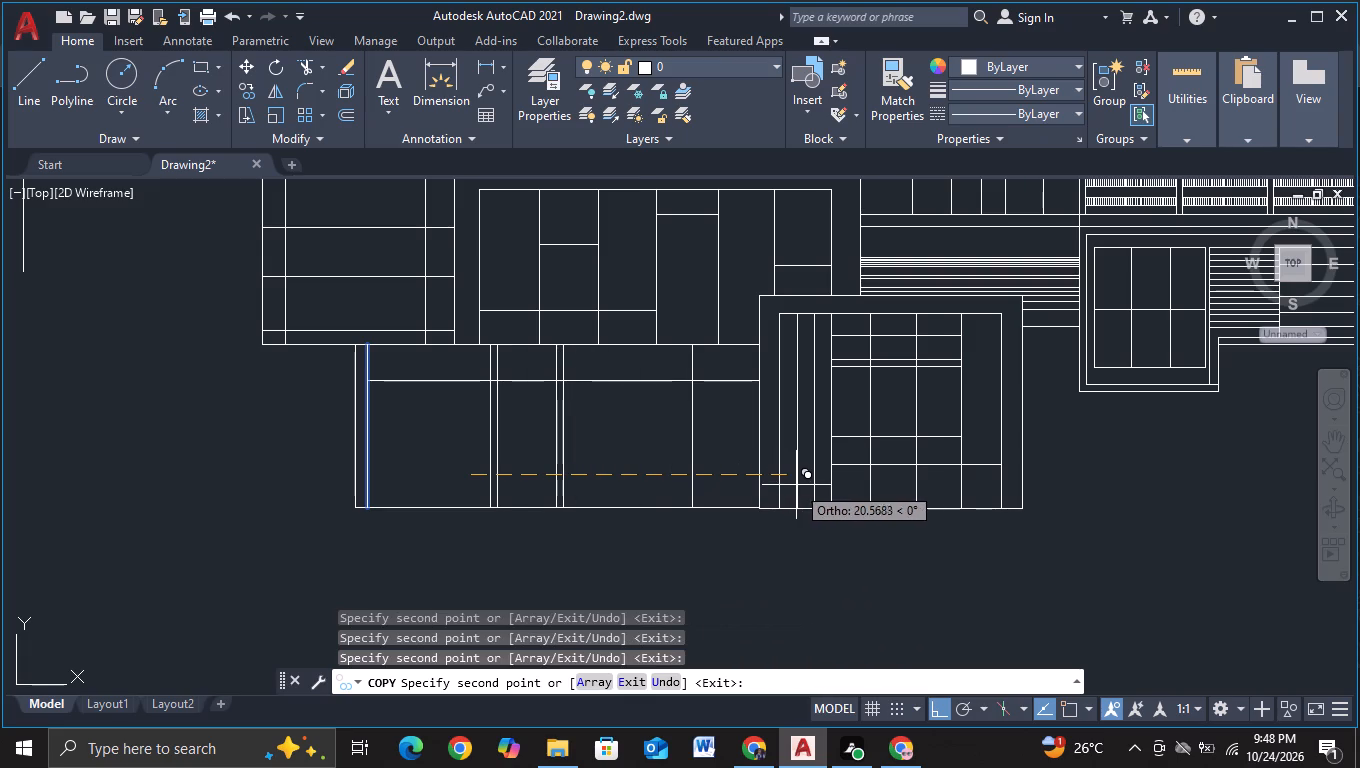
{"action": "left_click", "coordinate": [796, 485]}
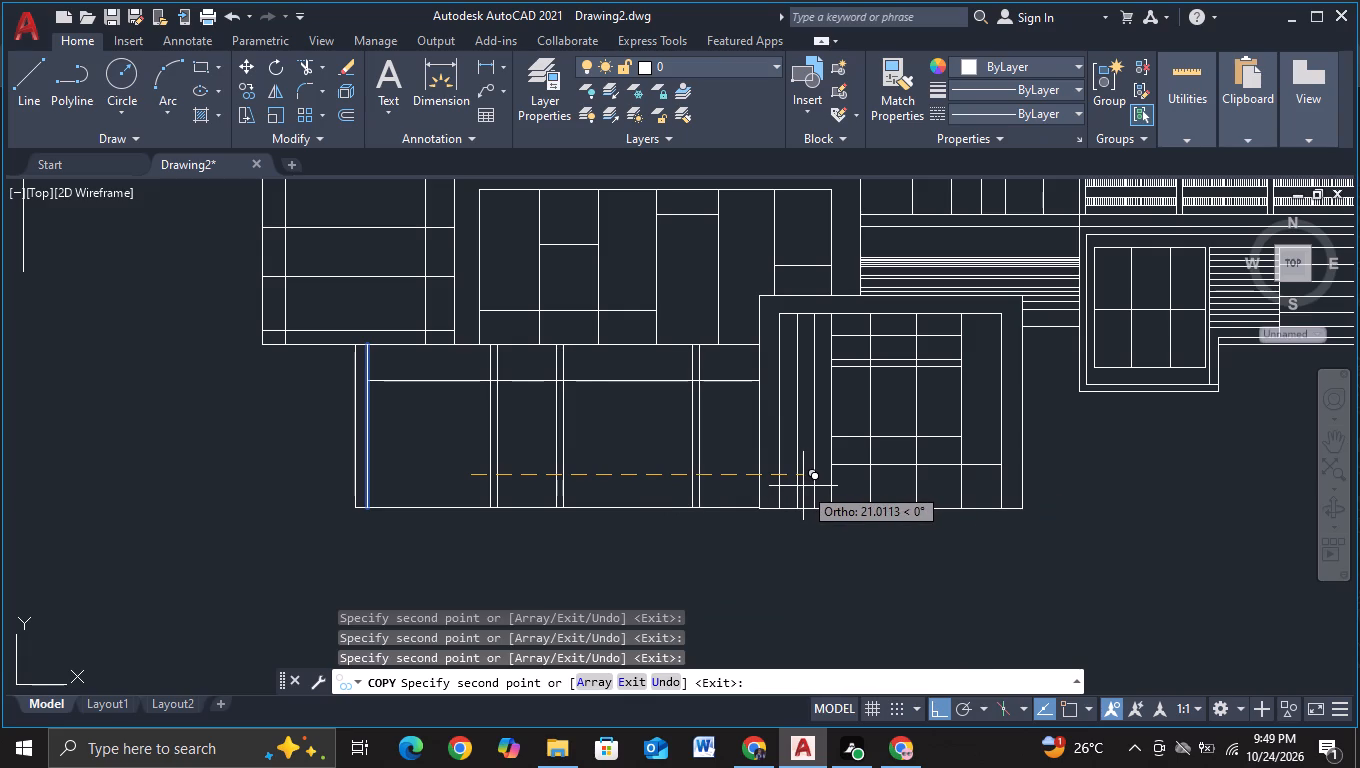
{"action": "left_click", "coordinate": [803, 486]}
{"action": "key", "text": "Escape"}
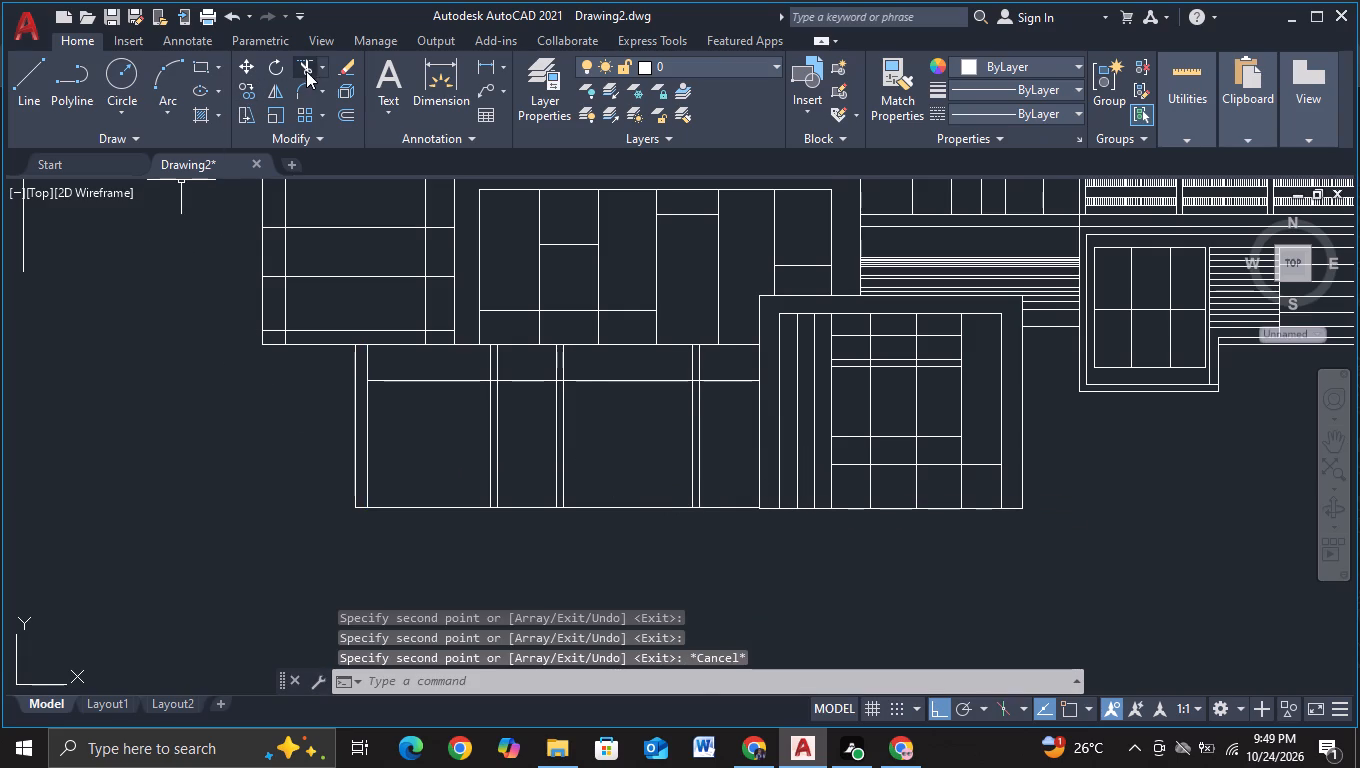
Trim the three vertical pairs above the lower outline's upper inner horizontal line.
{"action": "left_click", "coordinate": [307, 70]}
{"action": "left_click", "coordinate": [472, 356]}
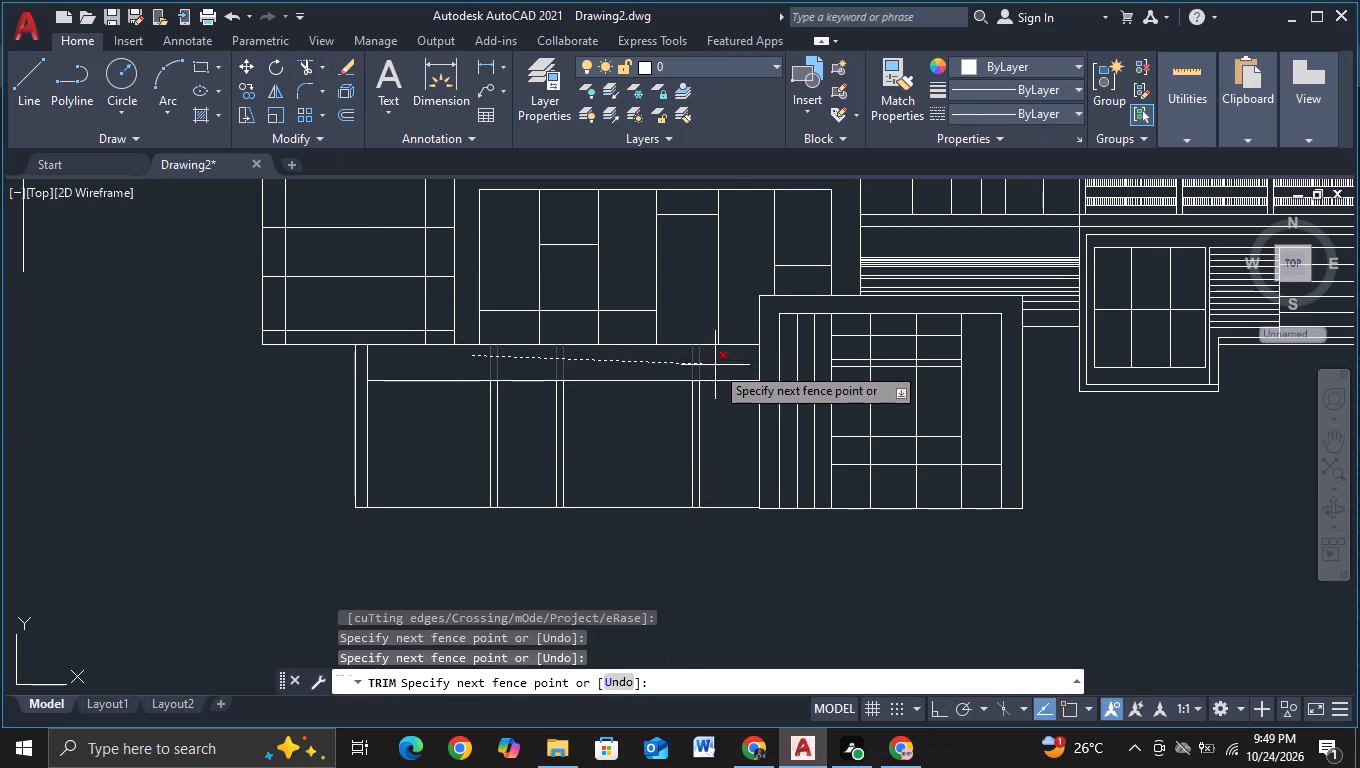
{"action": "left_click", "coordinate": [715, 365]}
{"action": "key", "text": "Escape"}
Draw a line from the left vertical strip into the first panel, turning straight down past the bottom line.
{"action": "left_click", "coordinate": [35, 96]}
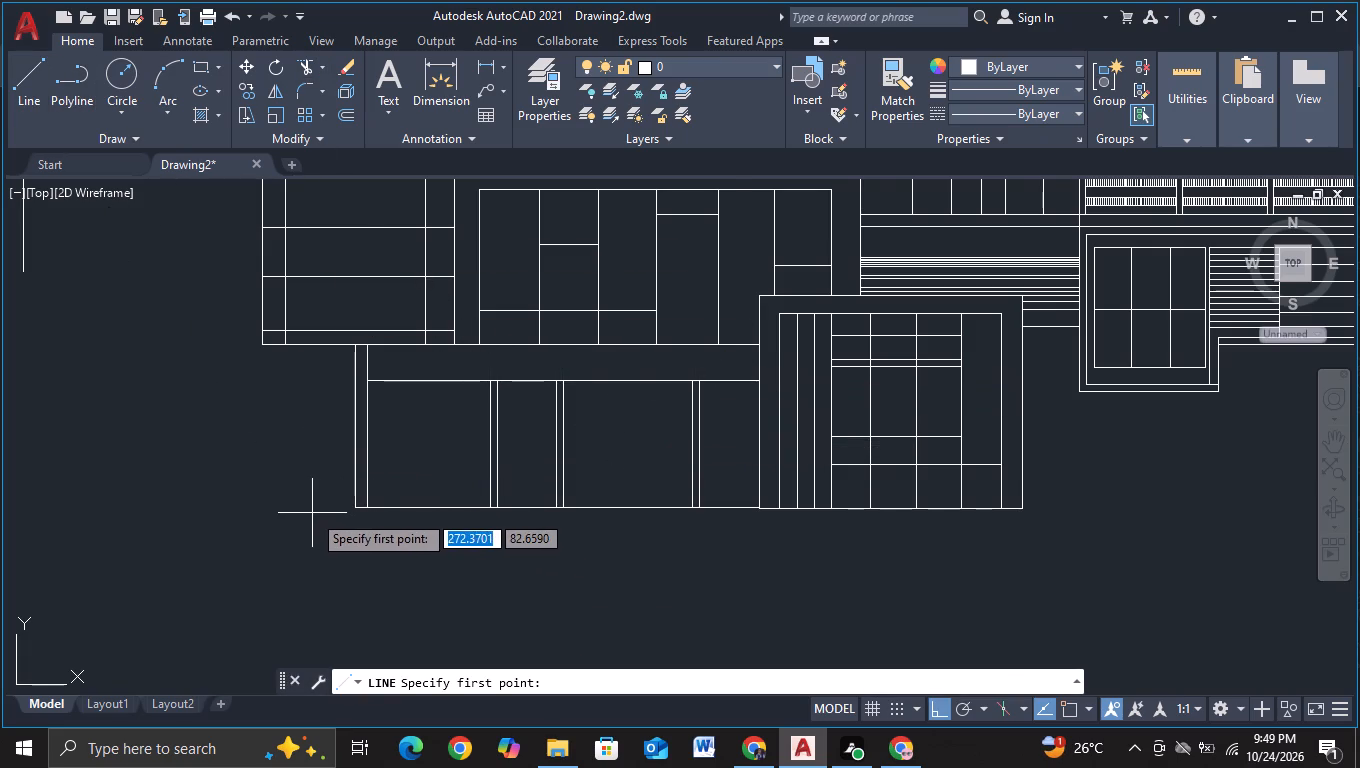
{"action": "scroll", "coordinate": [350, 455], "scroll_direction": "up", "scroll_amount": 1}
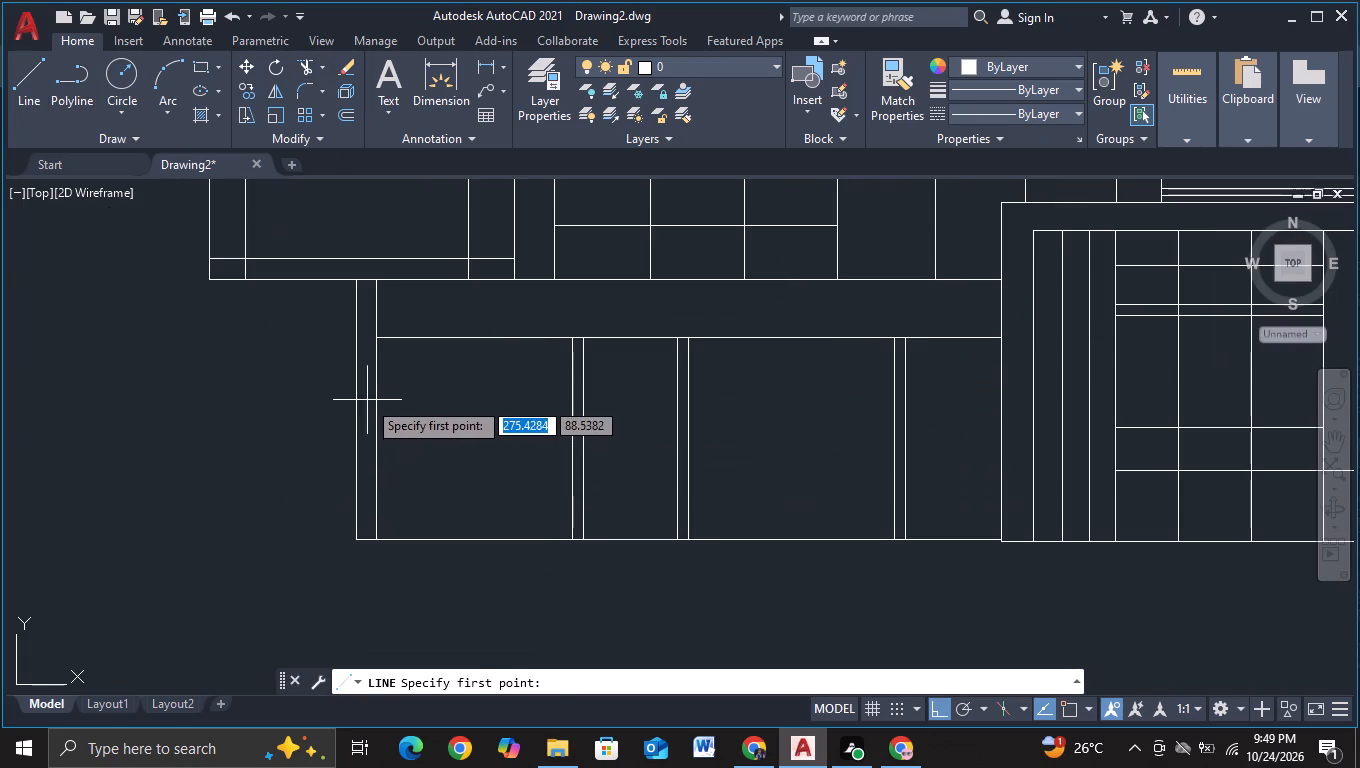
{"action": "left_click", "coordinate": [367, 400]}
{"action": "left_click", "coordinate": [451, 397]}
{"action": "left_click", "coordinate": [424, 605]}
{"action": "key", "text": "Escape"}
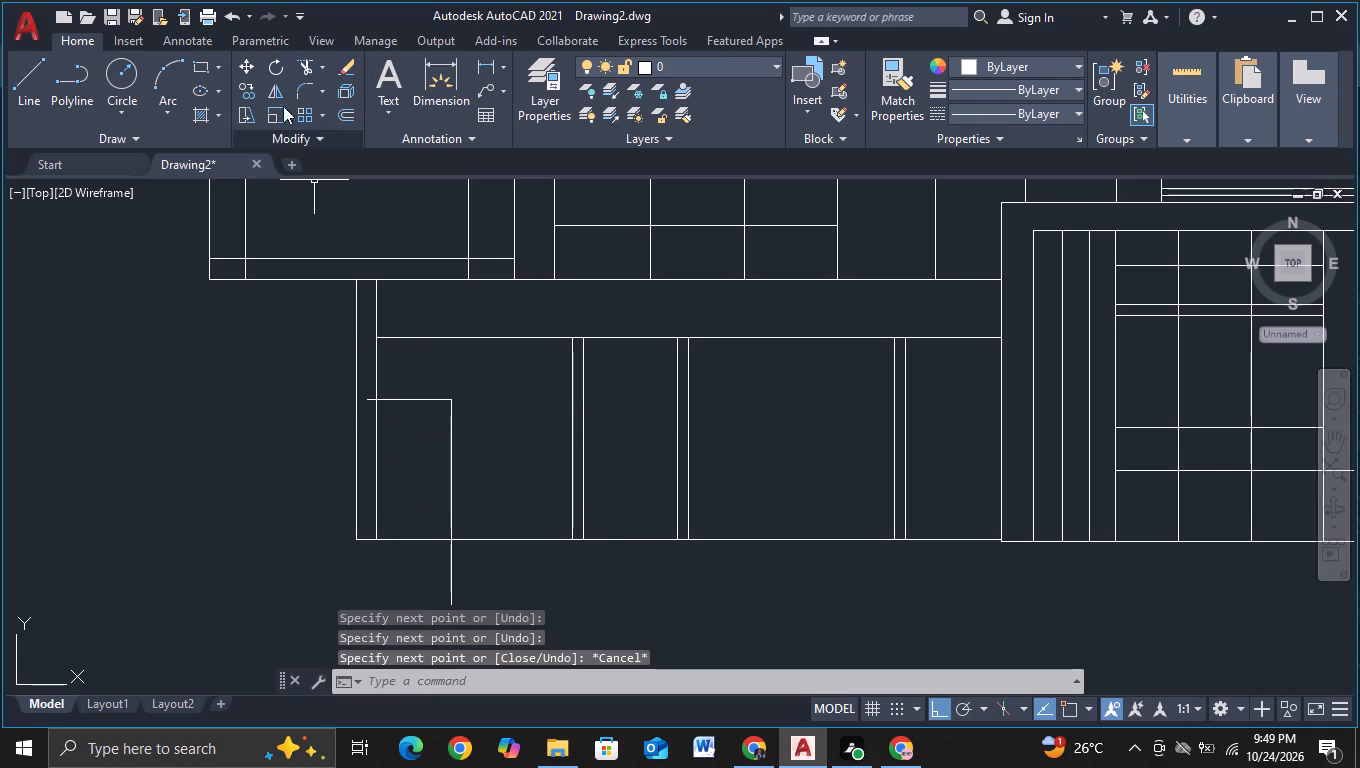
Trim the new line's ends at the inner left vertical and the bottom line, leaving a small corner rectangle.
{"action": "left_click", "coordinate": [309, 66]}
{"action": "left_click", "coordinate": [372, 396]}
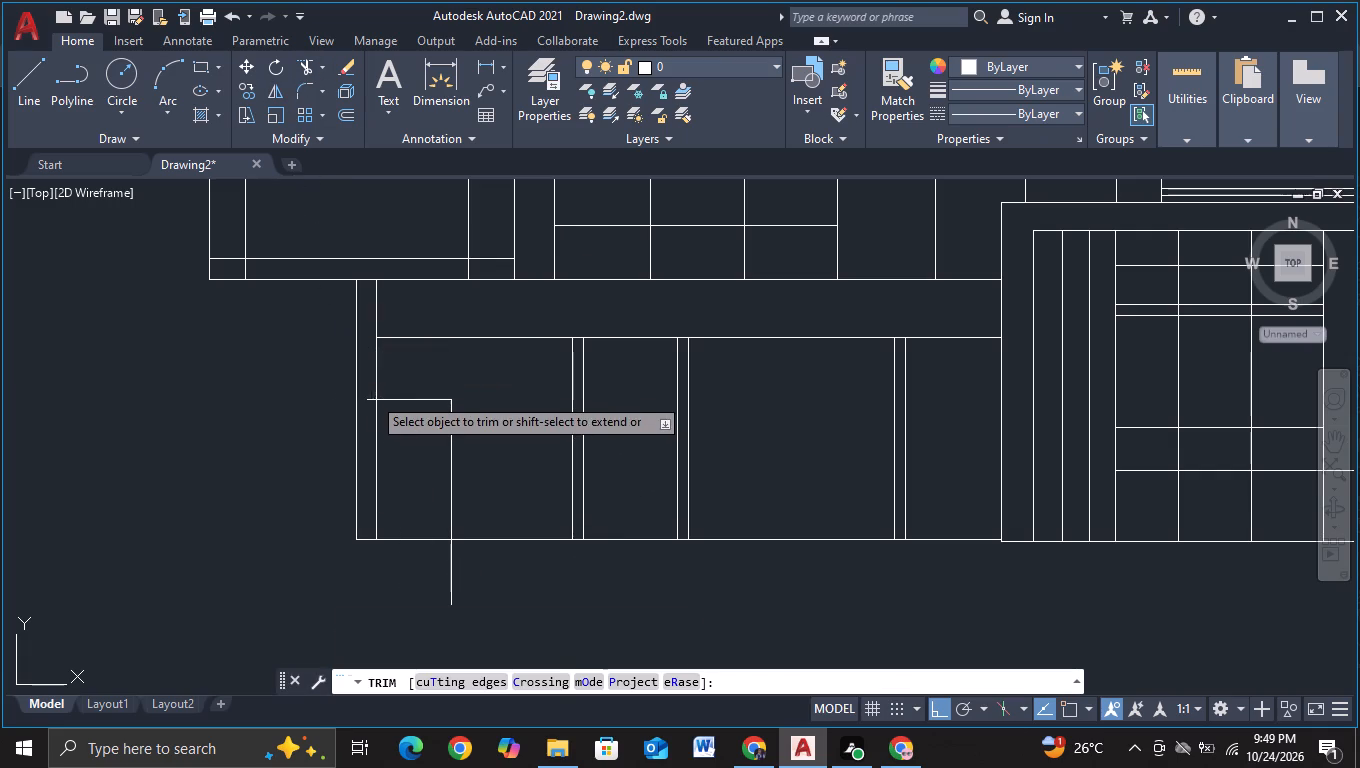
{"action": "left_click", "coordinate": [372, 406]}
{"action": "middle_click_drag", "start_coordinate": [400, 453], "coordinate": [405, 378]}
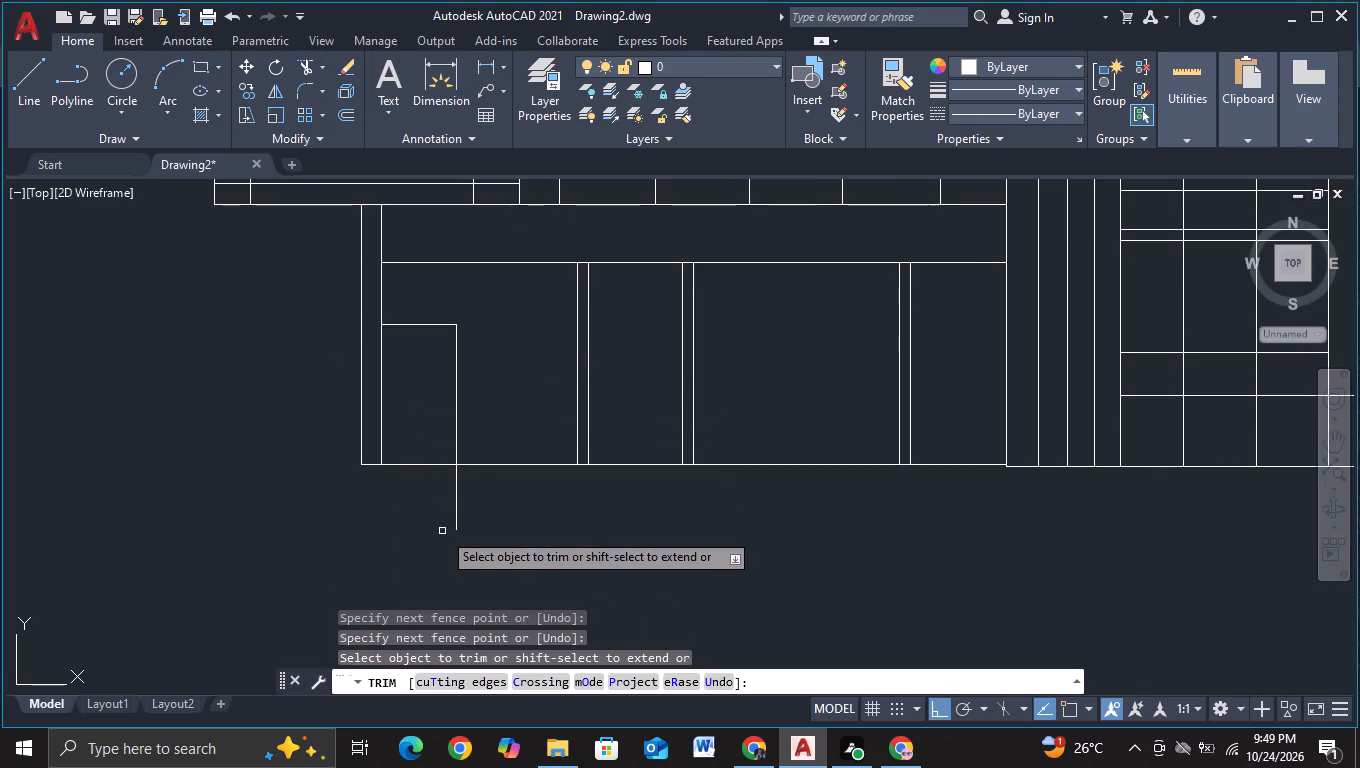
{"action": "left_click_drag", "start_coordinate": [442, 500], "coordinate": [466, 489]}
{"action": "left_click", "coordinate": [471, 486]}
{"action": "key", "text": "Escape"}
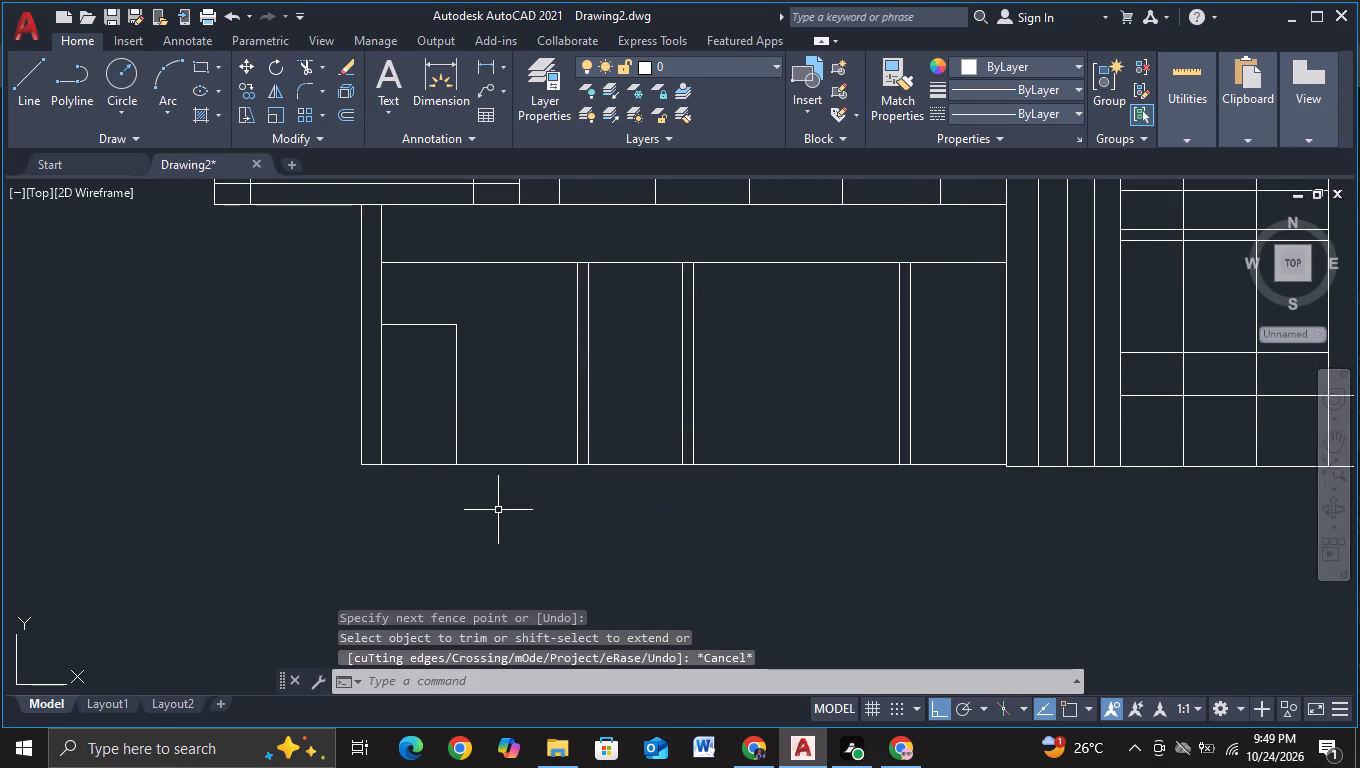
Draw a horizontal line from inside the small corner rectangle across the first vertical pair, below the rectangle's top.
{"action": "middle_click_drag", "start_coordinate": [495, 513], "coordinate": [415, 543]}
{"action": "left_click", "coordinate": [27, 87]}
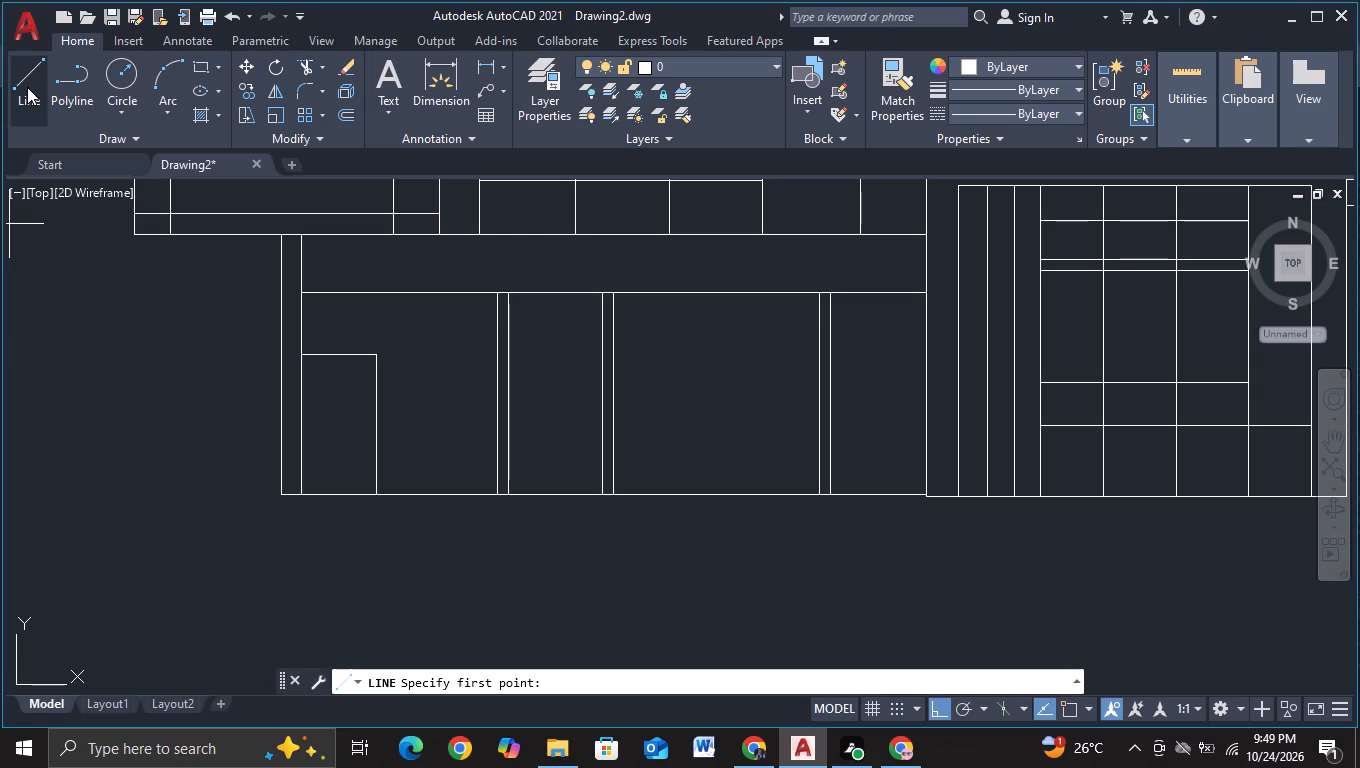
{"action": "key", "text": "Escape"}
{"action": "left_click", "coordinate": [27, 87]}
{"action": "left_click", "coordinate": [356, 407]}
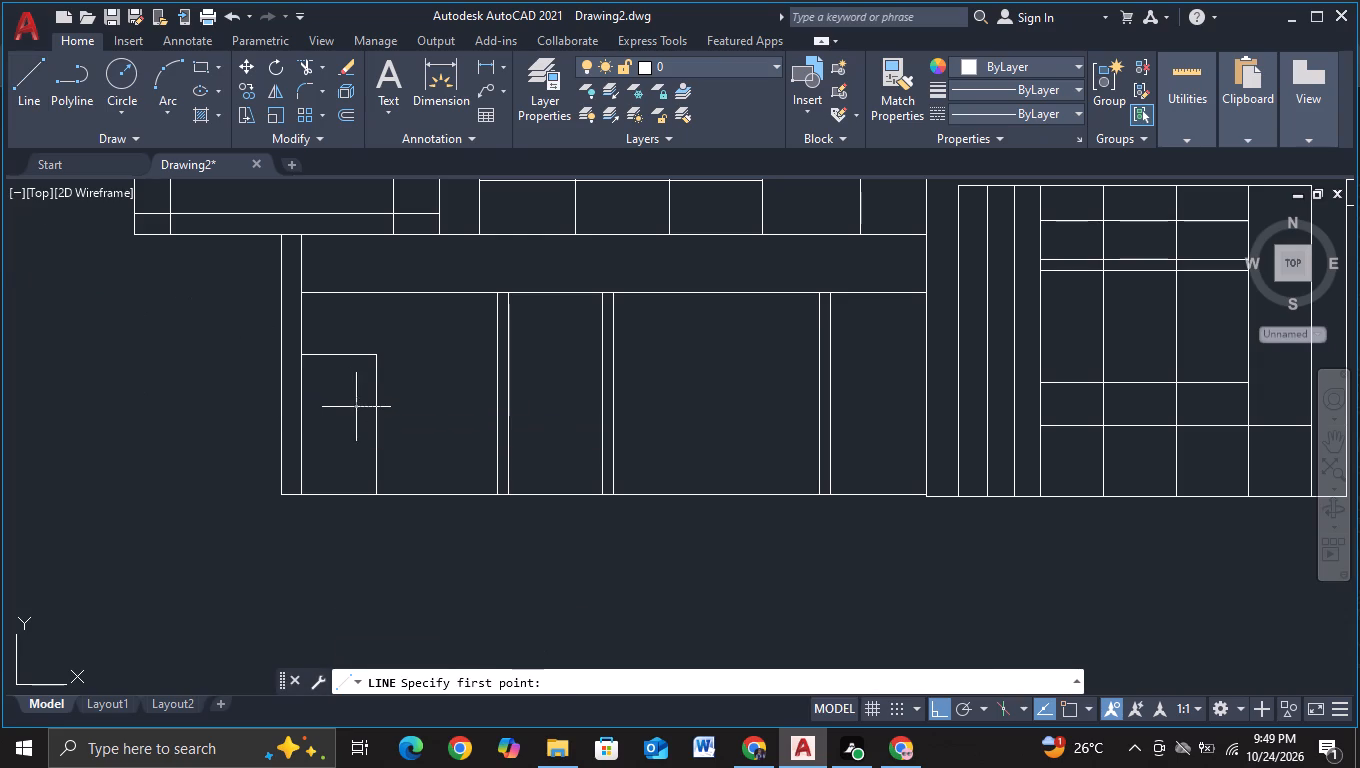
{"action": "left_click", "coordinate": [561, 422]}
{"action": "key", "text": "Escape"}
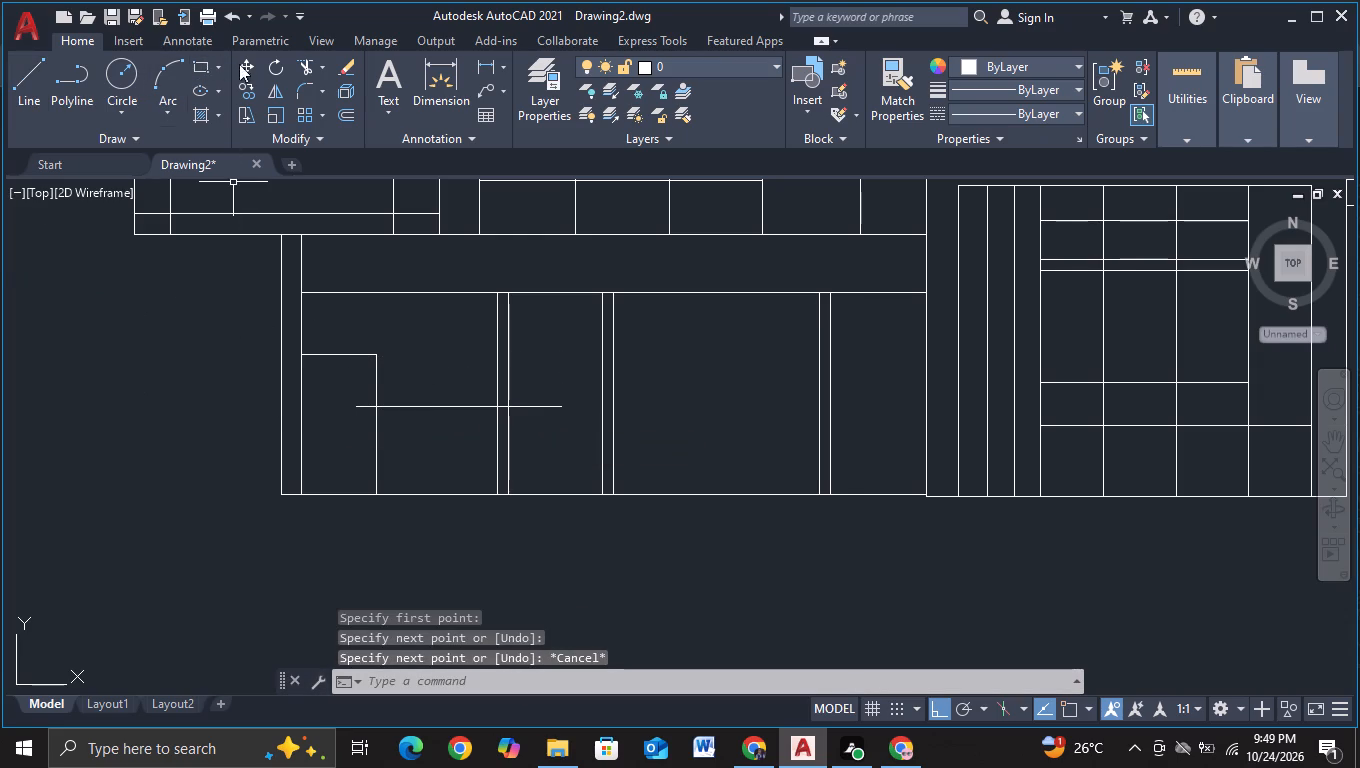
Trim the new horizontal line to span only from the small rectangle's edge to the first vertical pair.
{"action": "left_click", "coordinate": [305, 64]}
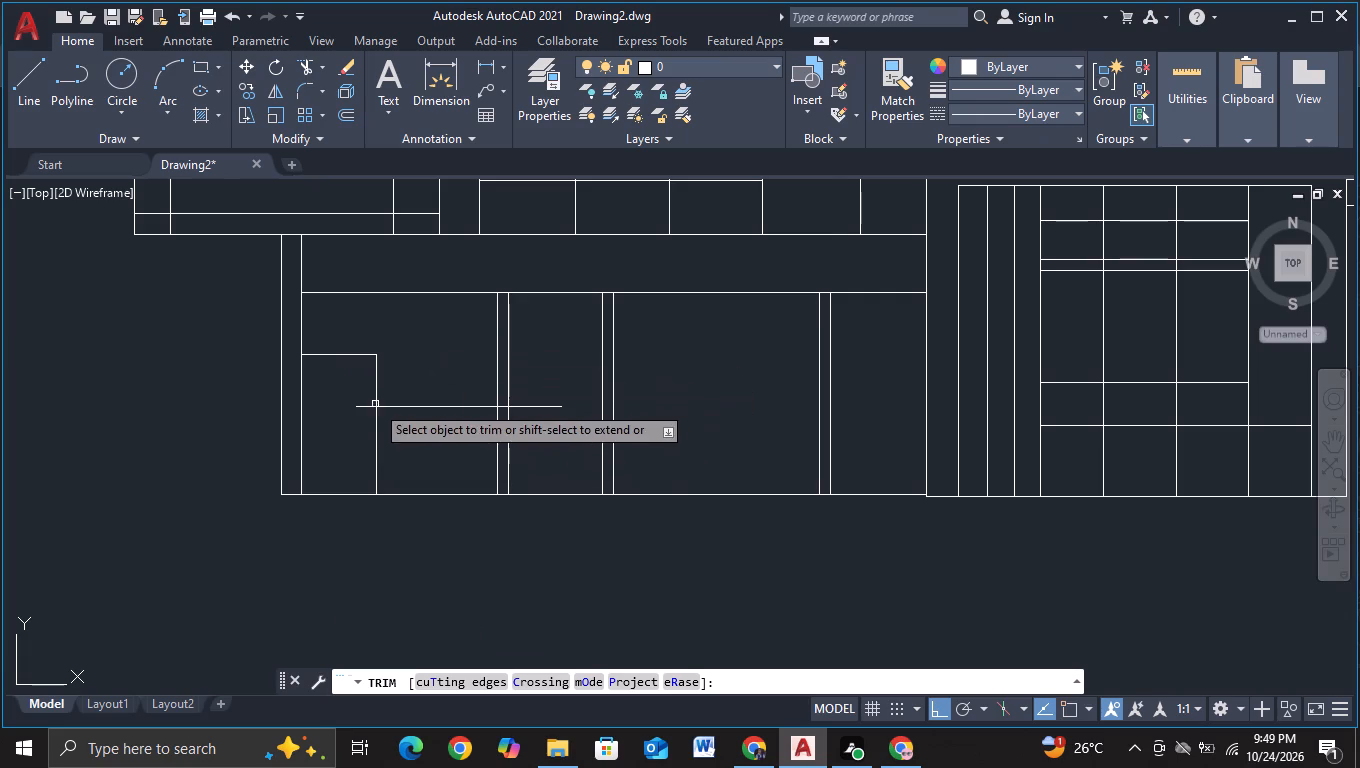
{"action": "left_click", "coordinate": [362, 407]}
{"action": "left_click_drag", "start_coordinate": [531, 387], "coordinate": [531, 403]}
{"action": "left_click", "coordinate": [534, 455]}
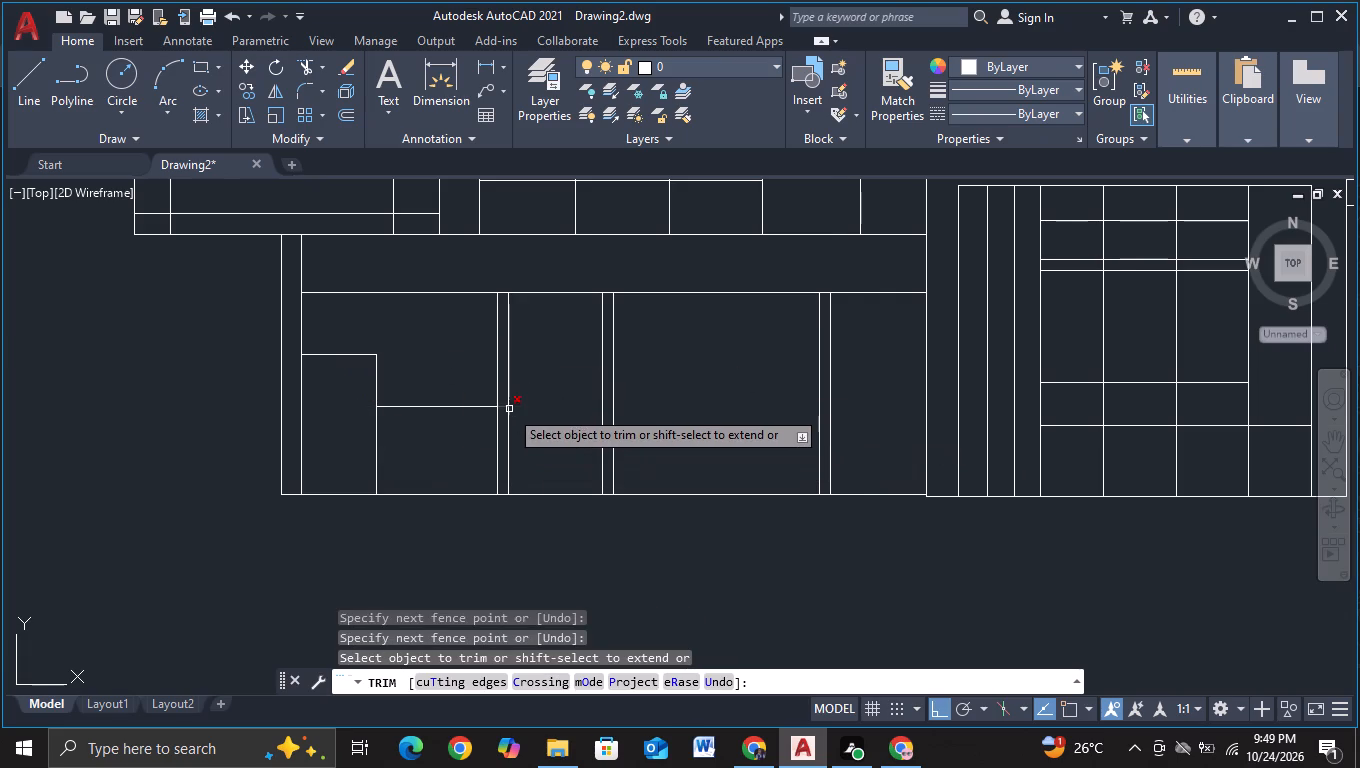
{"action": "left_click", "coordinate": [509, 409]}
{"action": "key", "text": "Escape"}
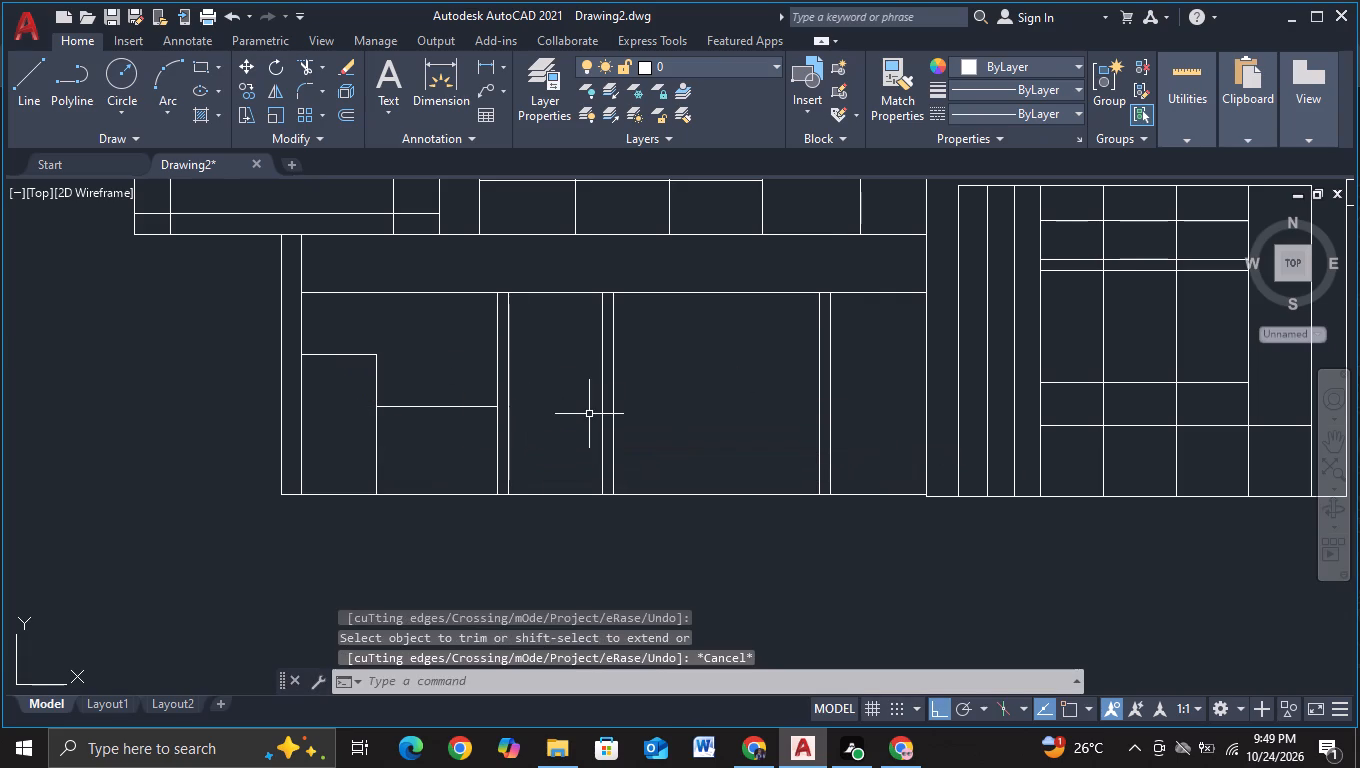
Copy the short horizontal line straight down, about midway to the lower outline's bottom line.
{"action": "left_click", "coordinate": [431, 406]}
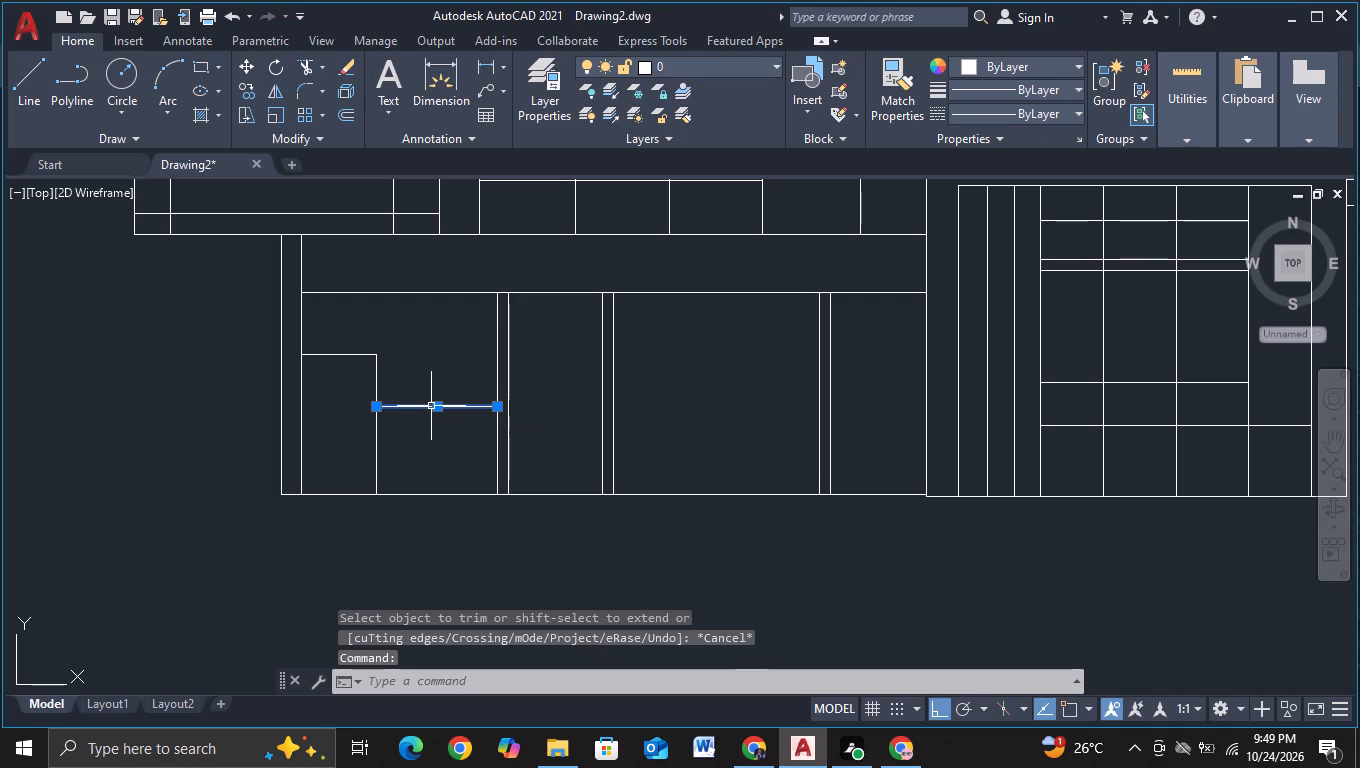
{"action": "key", "text": "c"}
{"action": "left_click", "coordinate": [469, 475]}
{"action": "left_click", "coordinate": [464, 528]}
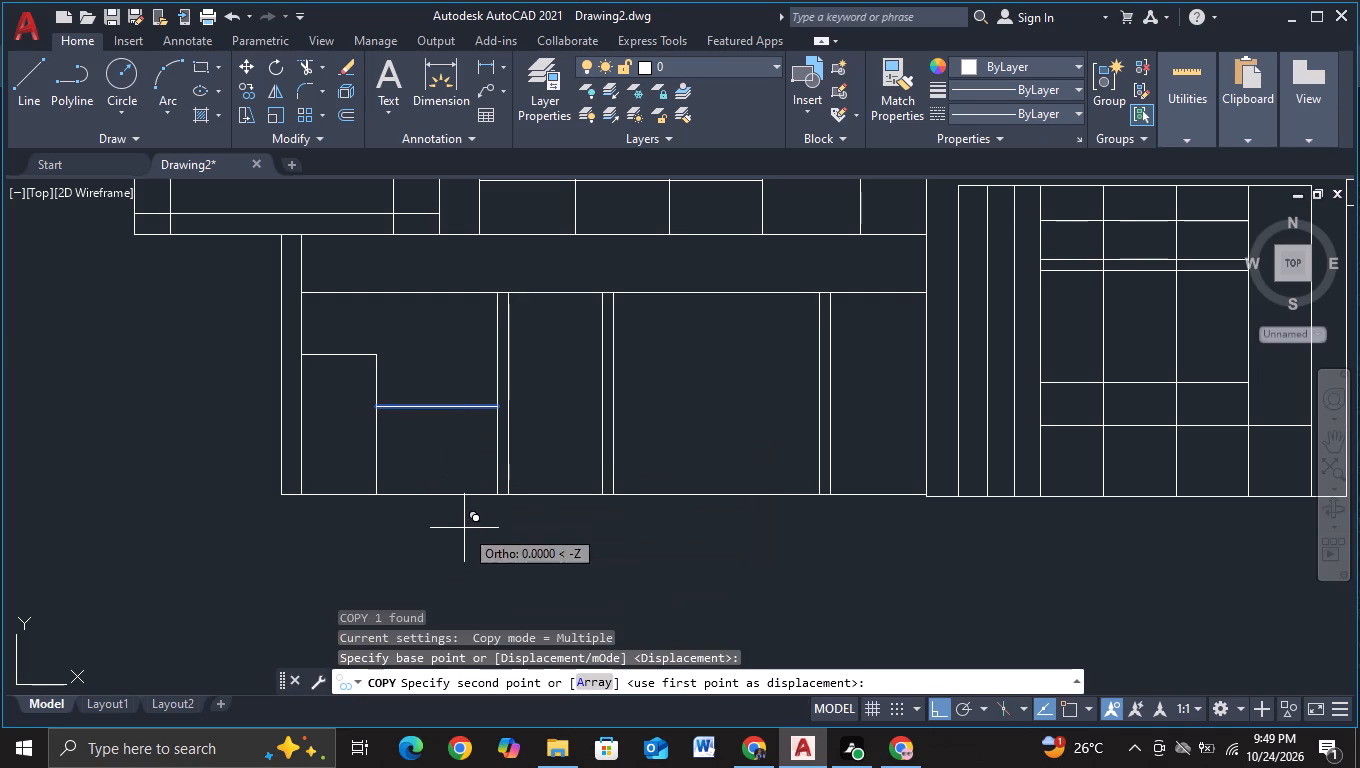
{"action": "left_click", "coordinate": [476, 571]}
{"action": "key", "text": "Escape"}
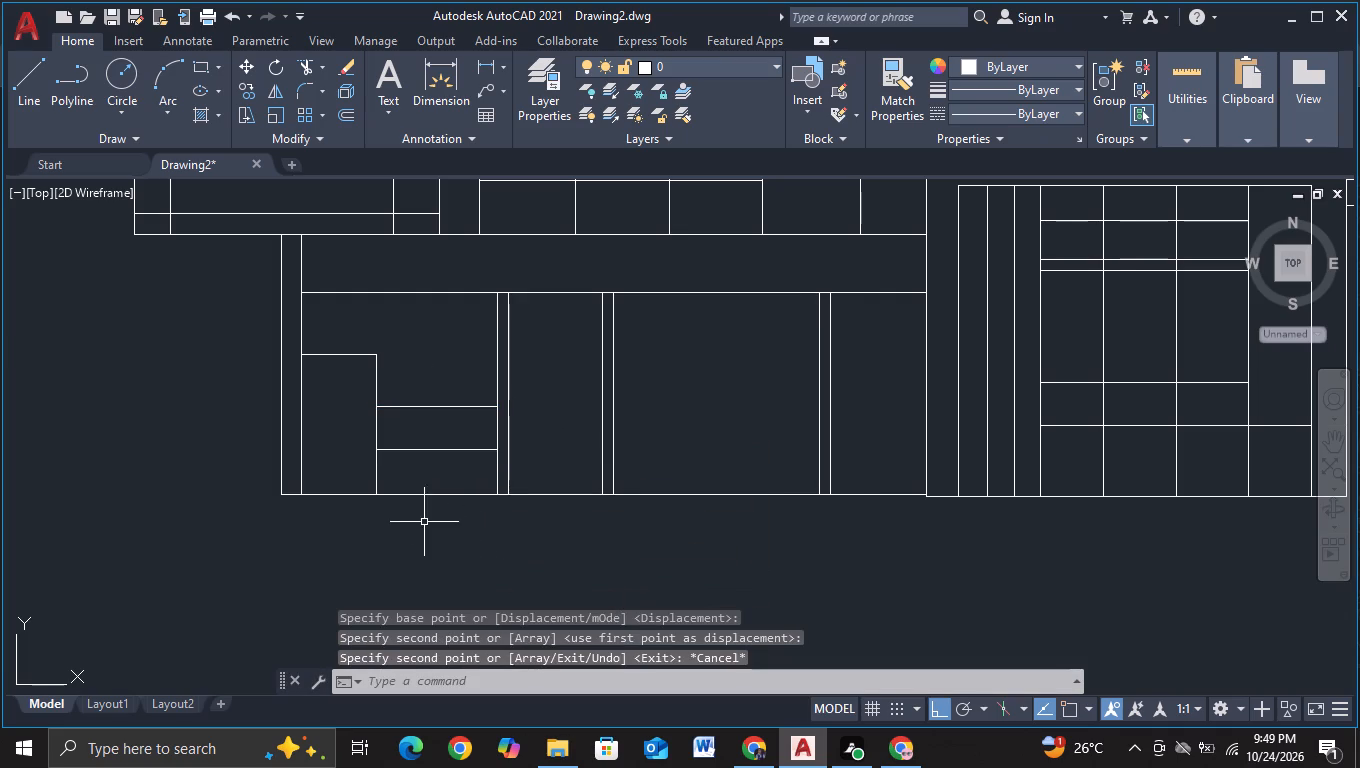
Draw a horizontal line through the upper part of the second panel, overrunning the first and second vertical pairs.
{"action": "middle_click_drag", "start_coordinate": [514, 557], "coordinate": [446, 570]}
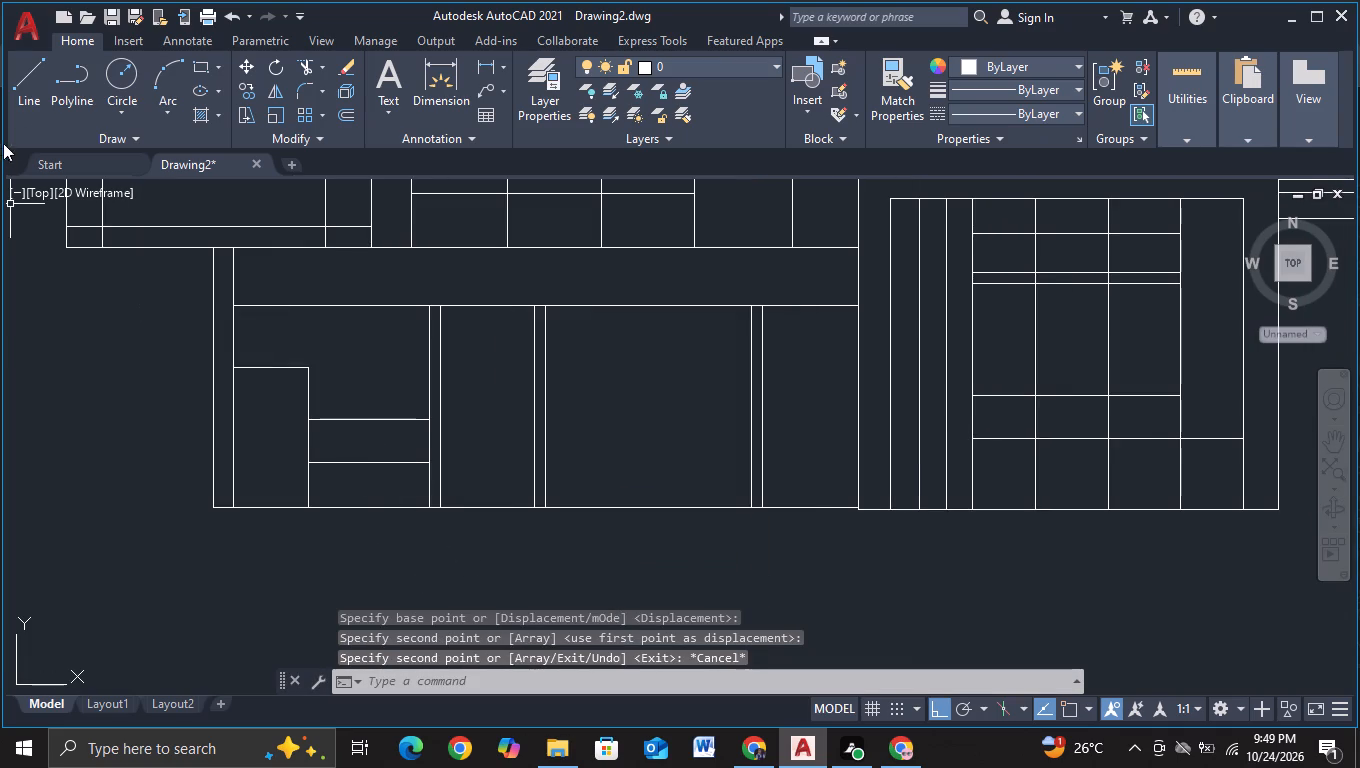
{"action": "left_click", "coordinate": [27, 107]}
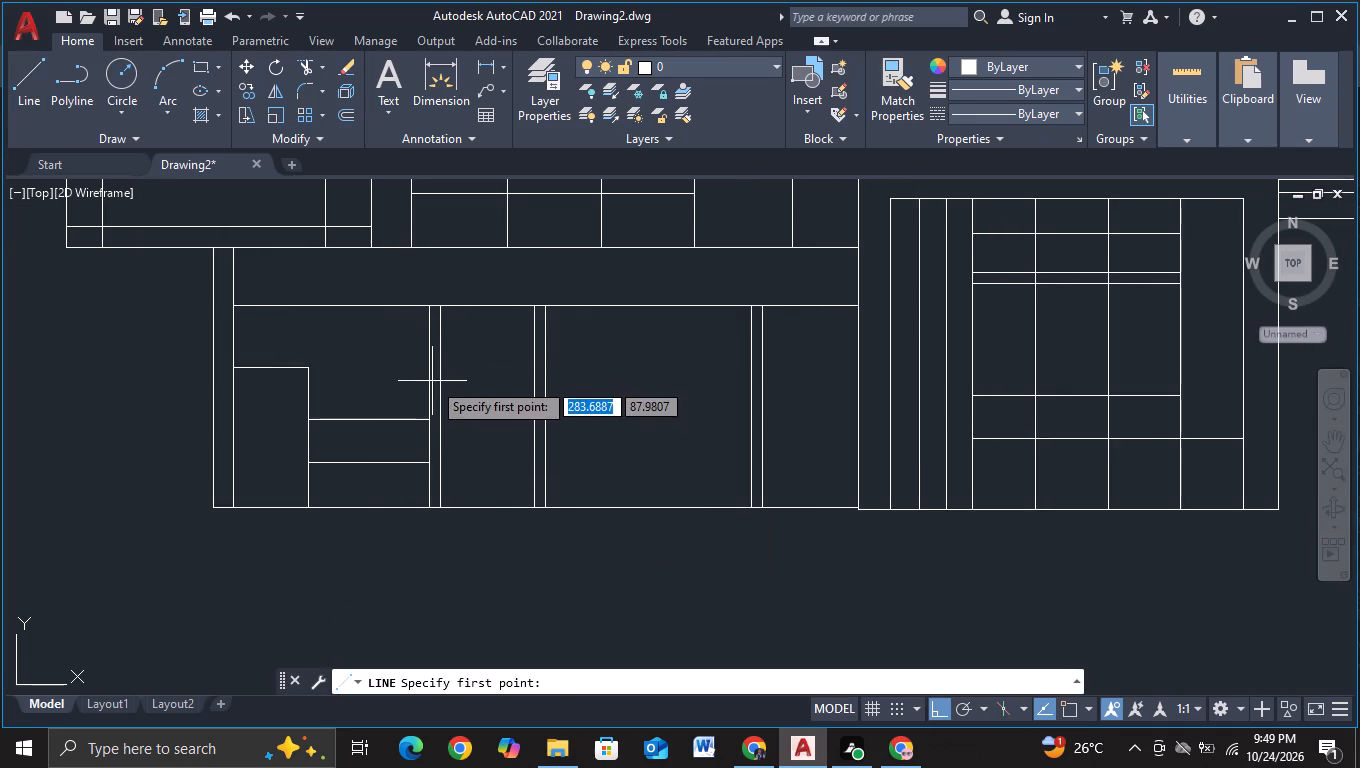
{"action": "left_click", "coordinate": [422, 360]}
{"action": "left_click", "coordinate": [596, 368]}
{"action": "key", "text": "Escape"}
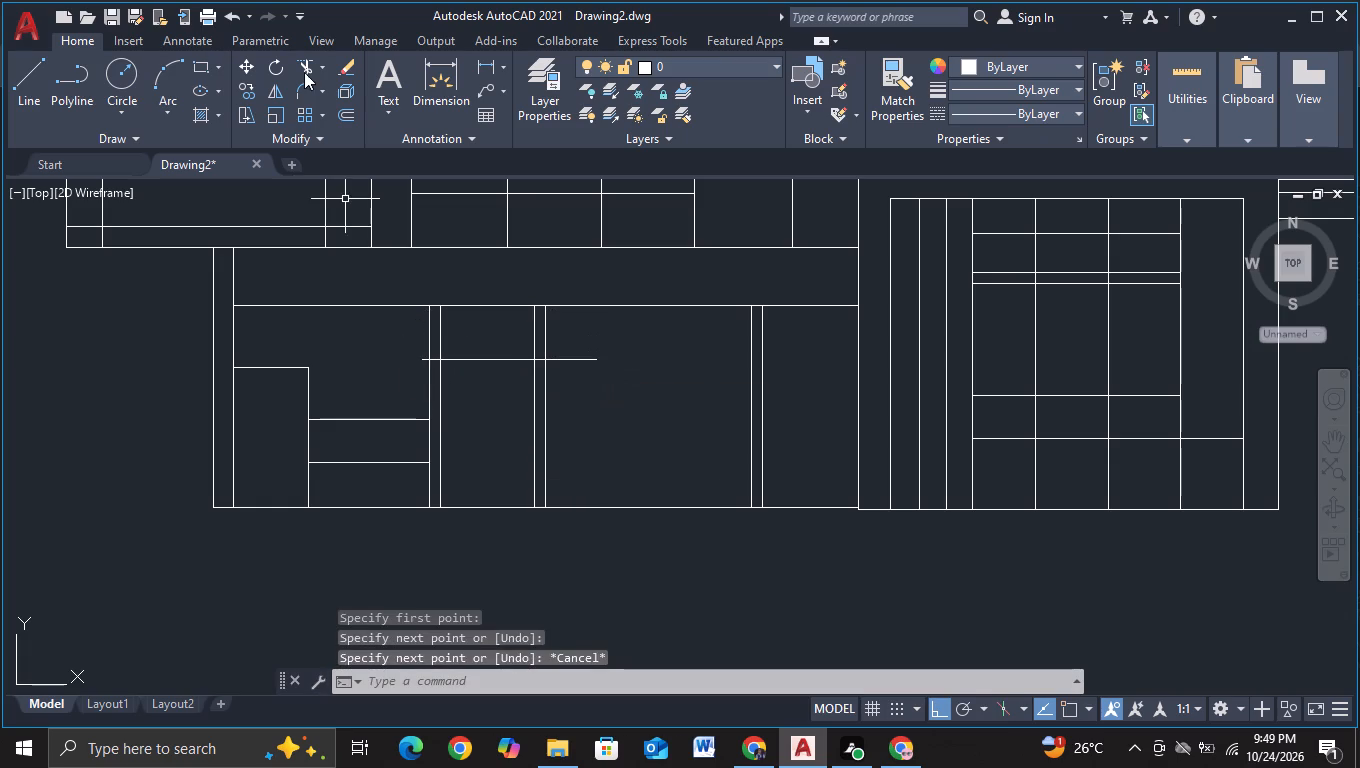
Trim the new horizontal line to span only the second lower panel, between the first and second vertical pairs.
{"action": "left_click", "coordinate": [304, 71]}
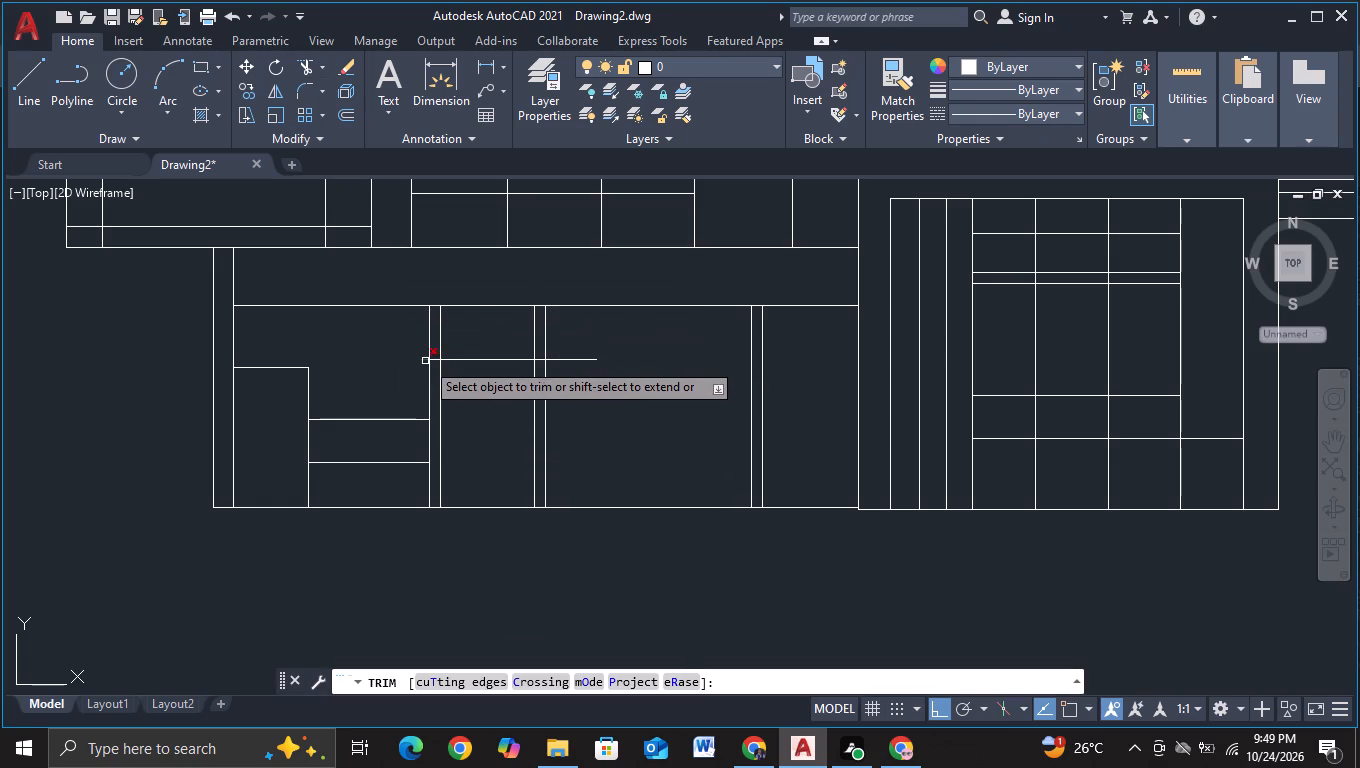
{"action": "left_click", "coordinate": [425, 361]}
{"action": "left_click", "coordinate": [436, 360]}
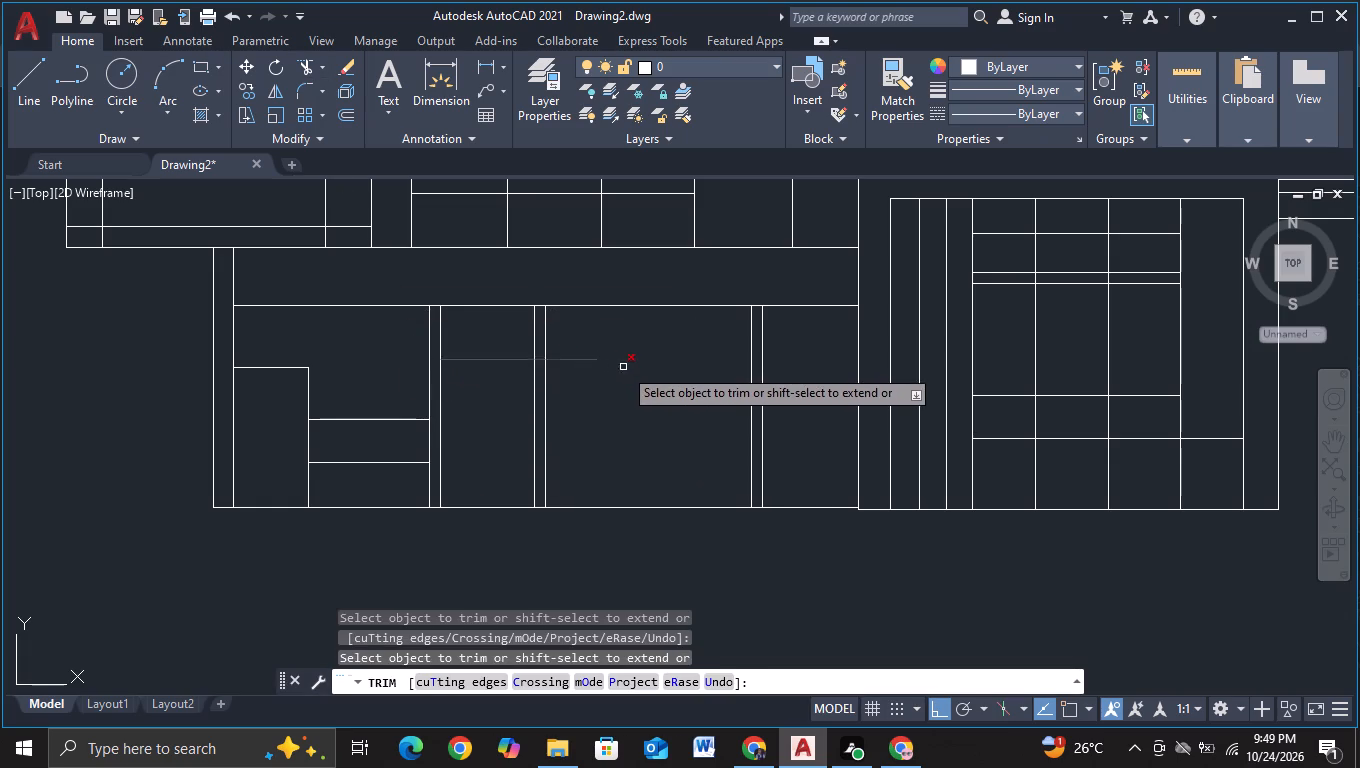
{"action": "left_click", "coordinate": [583, 351]}
{"action": "left_click", "coordinate": [577, 388]}
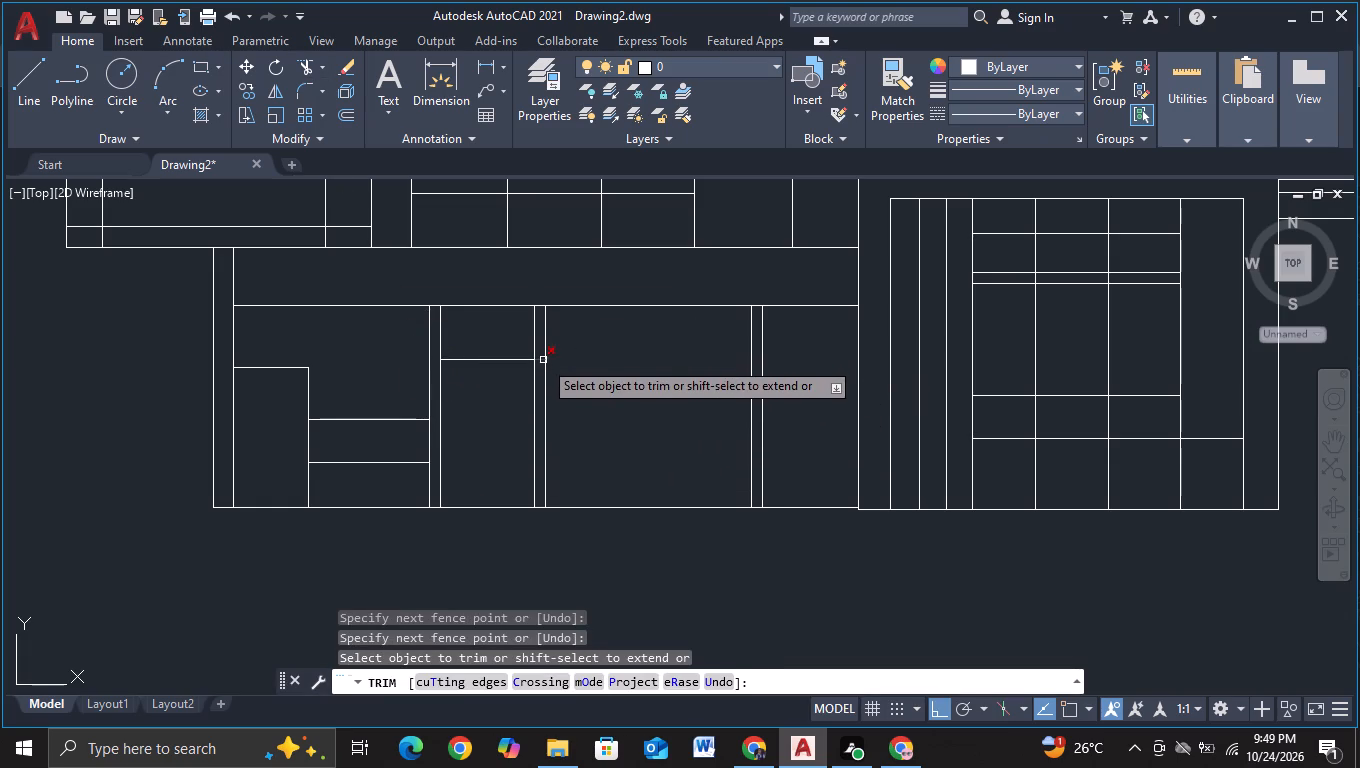
{"action": "left_click", "coordinate": [543, 360]}
{"action": "key", "text": "Escape"}
Copy the second panel's horizontal line straight down four times, forming two closely spaced pairs of horizontals below it.
{"action": "left_click", "coordinate": [491, 359]}
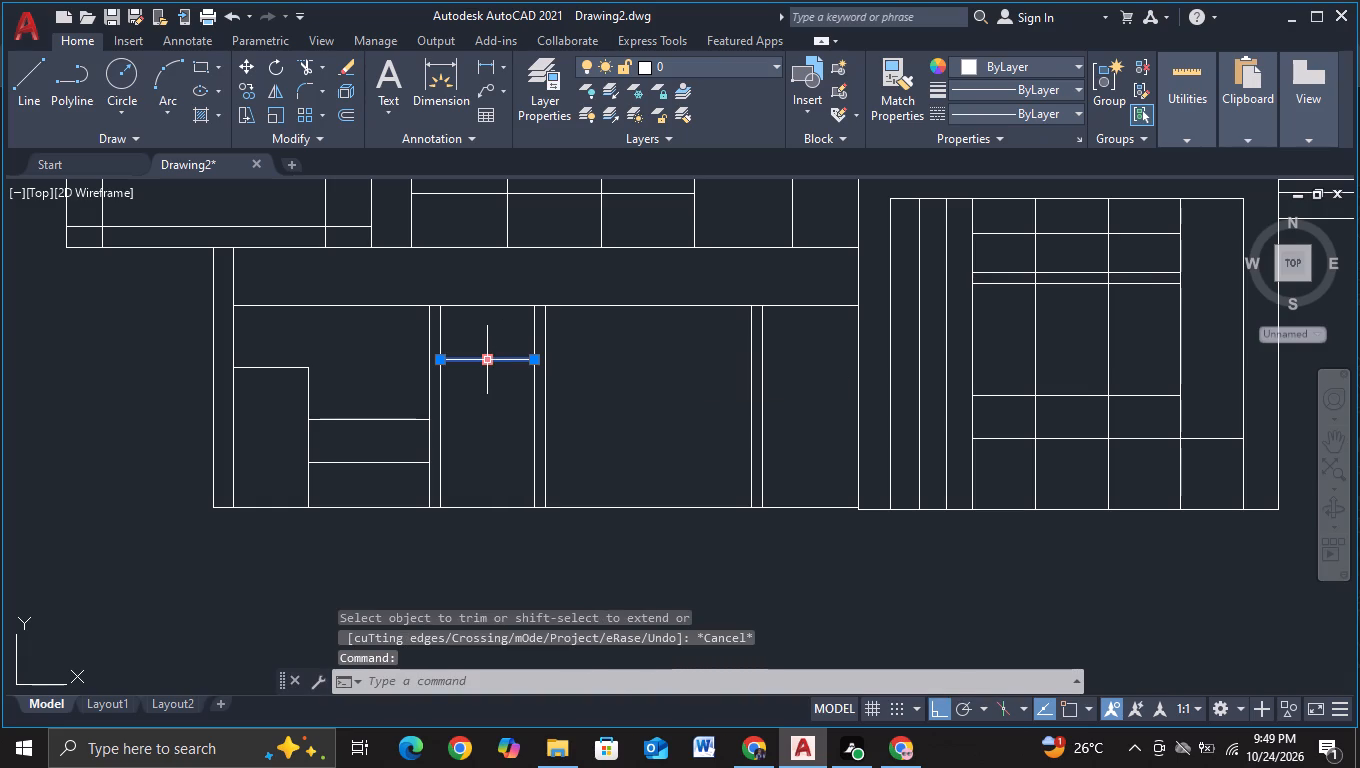
{"action": "key", "text": "c"}
{"action": "left_click", "coordinate": [552, 421]}
{"action": "left_click", "coordinate": [583, 399]}
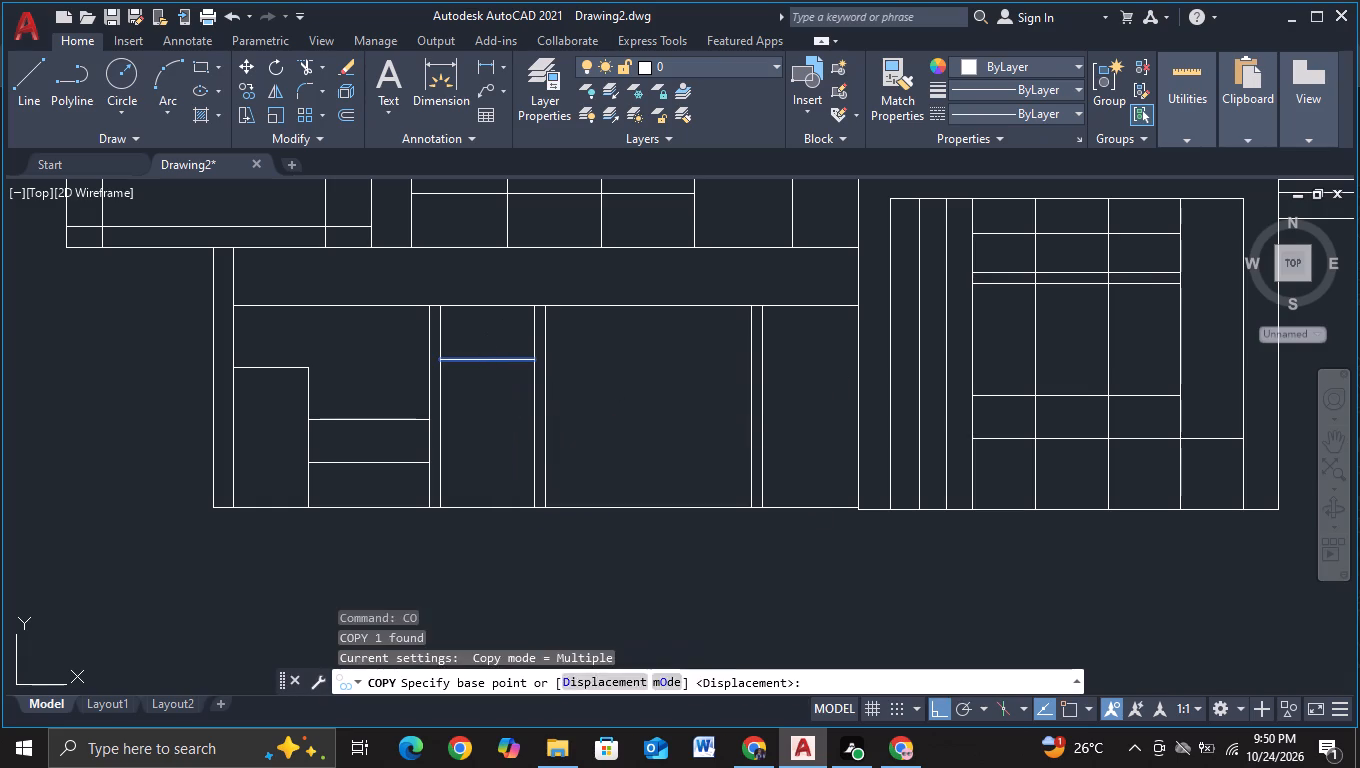
{"action": "left_click", "coordinate": [592, 451]}
{"action": "left_click", "coordinate": [592, 457]}
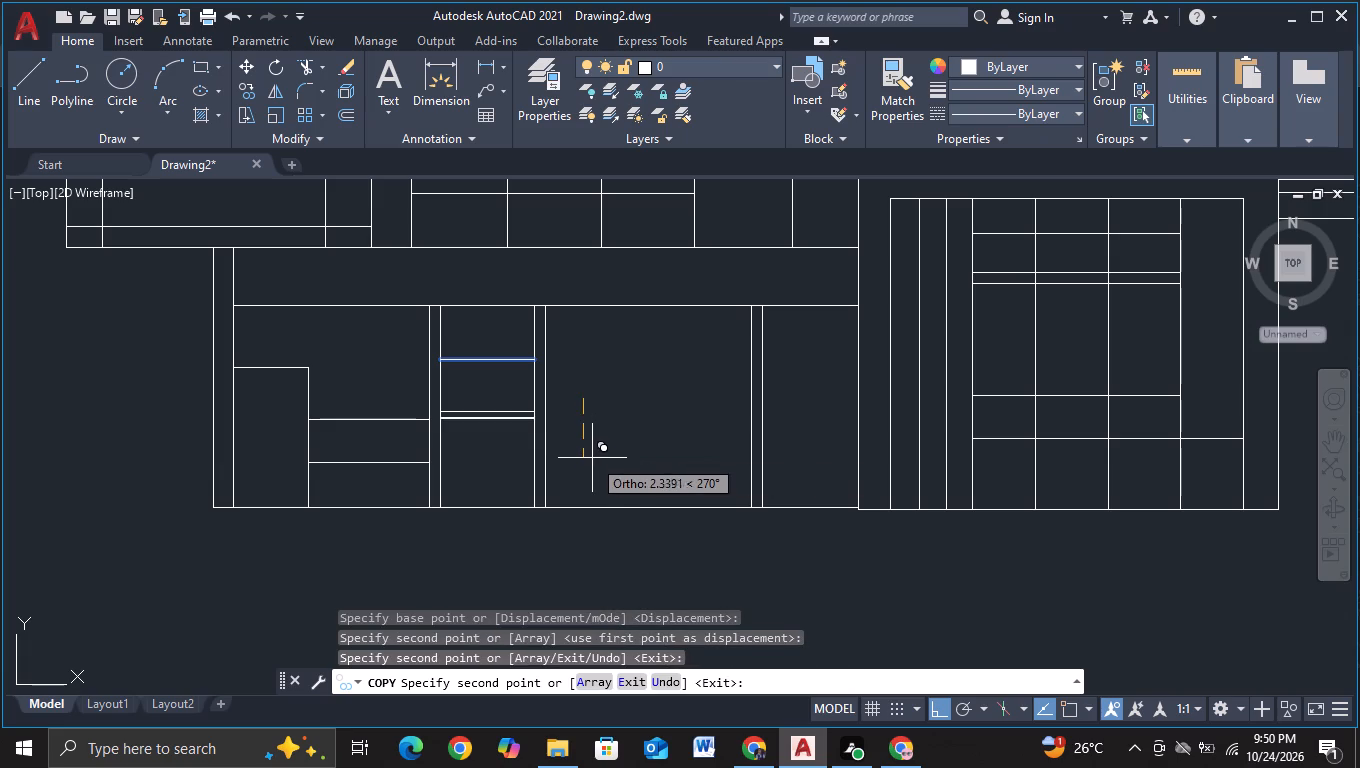
{"action": "left_click", "coordinate": [587, 509]}
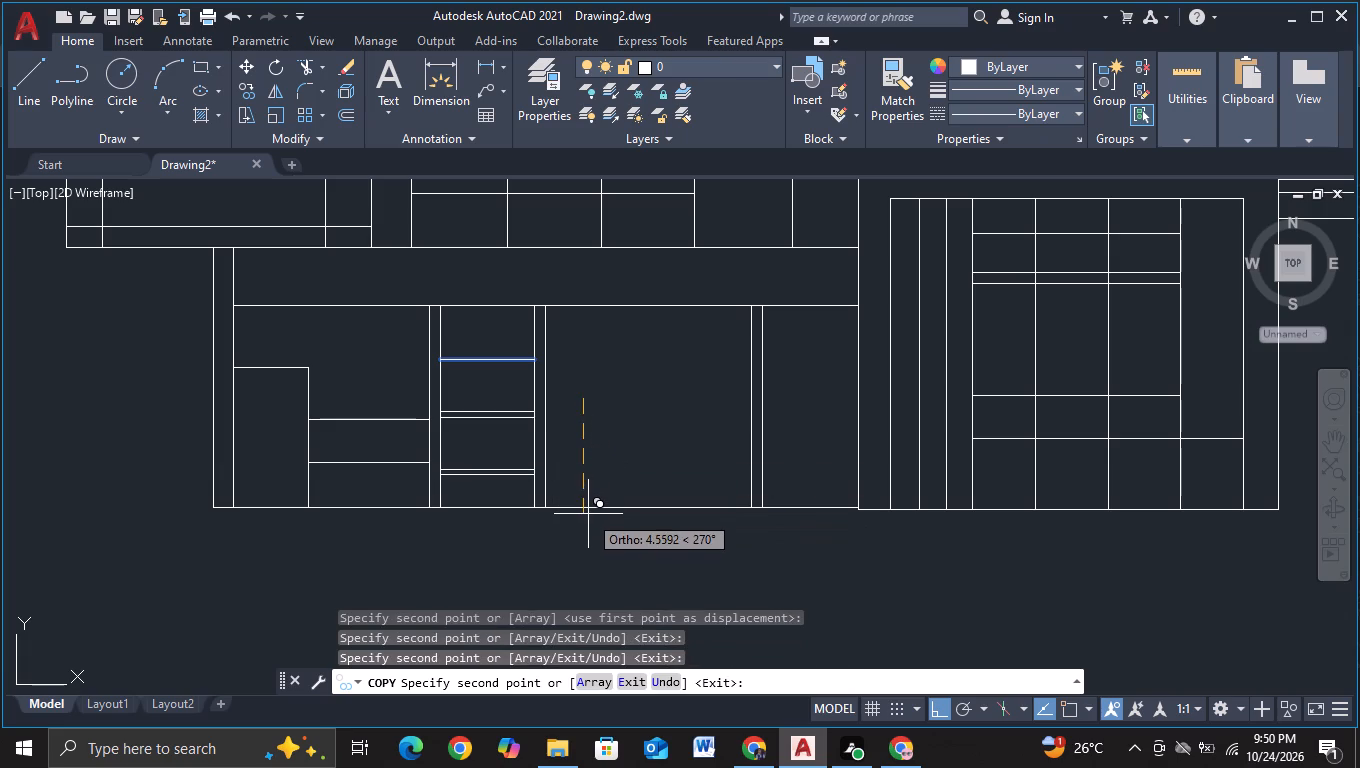
{"action": "left_click", "coordinate": [588, 514]}
{"action": "key", "text": "Escape"}
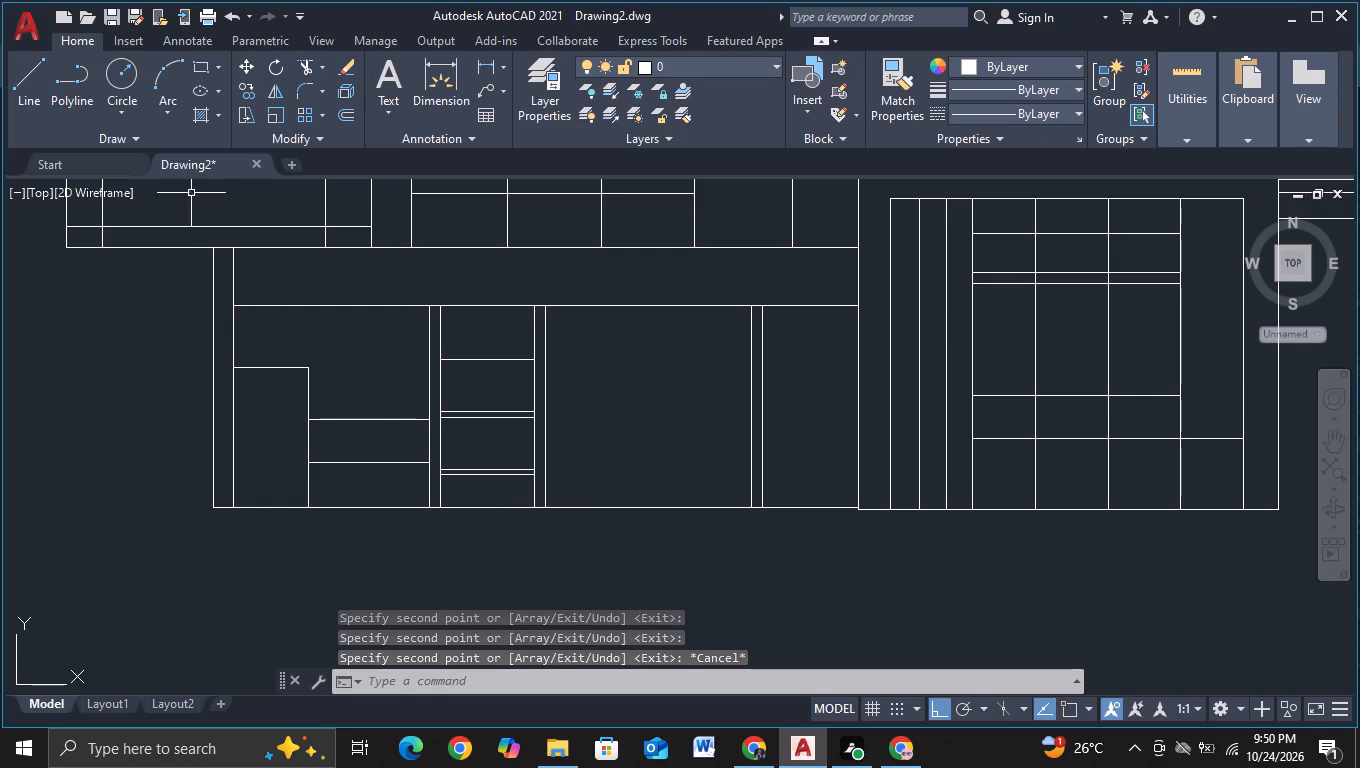
Trim away the inner vertical lines of the first and second pairs above the second panel's uppermost horizontal.
{"action": "left_click", "coordinate": [298, 64]}
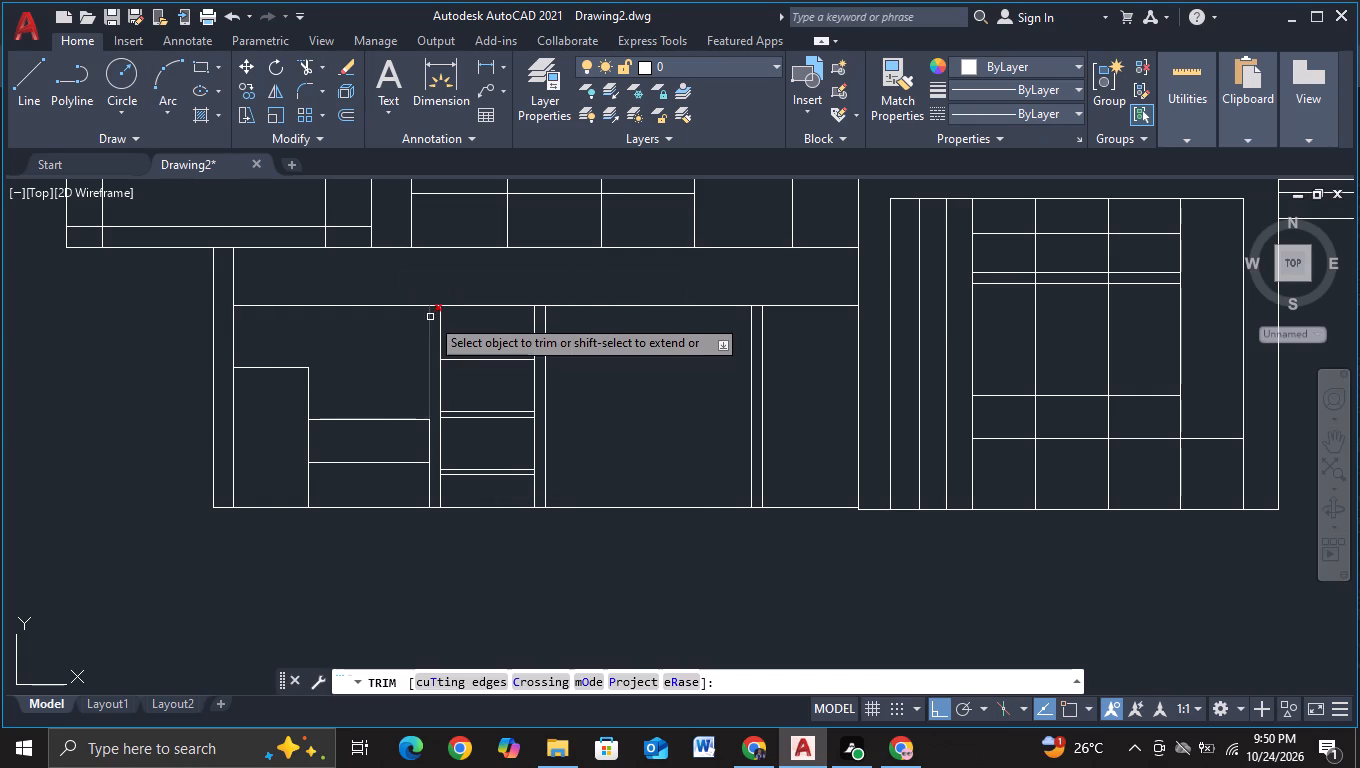
{"action": "left_click", "coordinate": [435, 321]}
{"action": "left_click", "coordinate": [539, 330]}
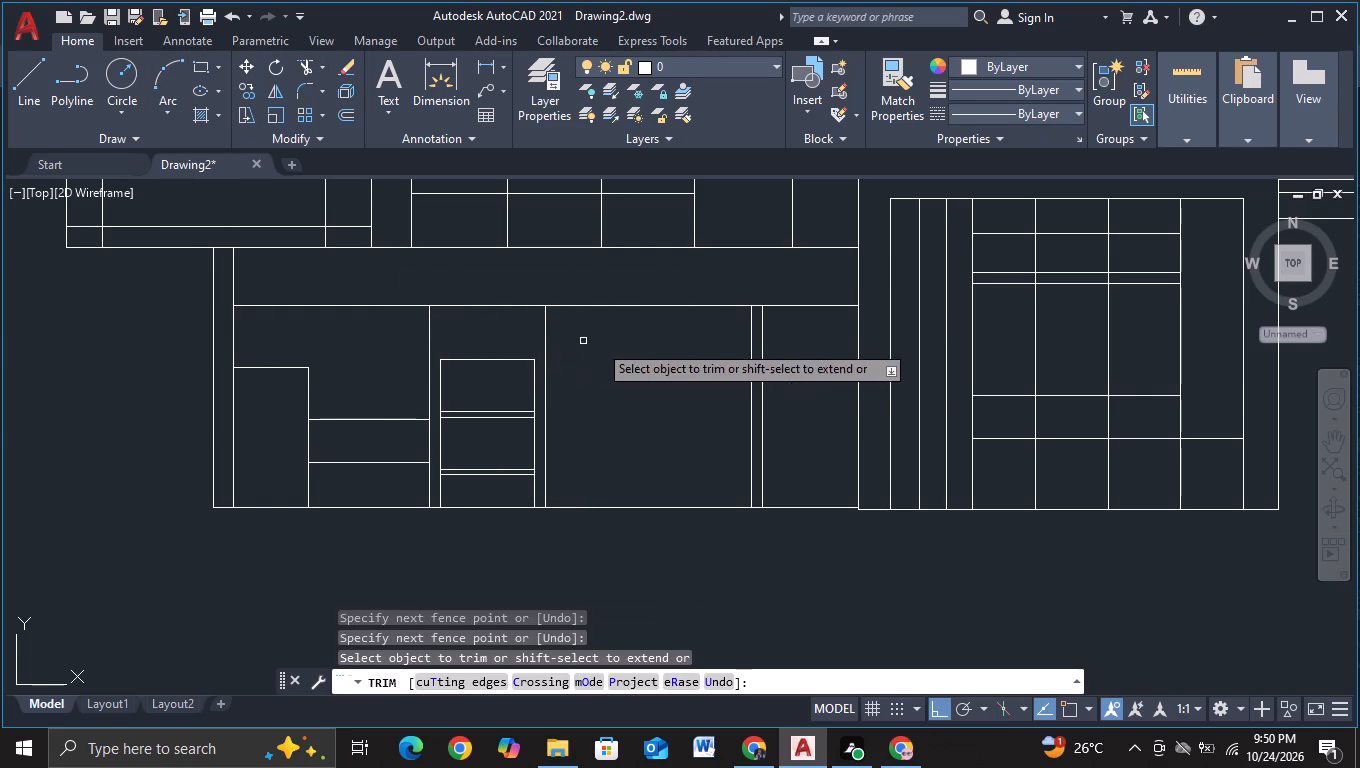
{"action": "middle_click_drag", "start_coordinate": [647, 362], "coordinate": [556, 363]}
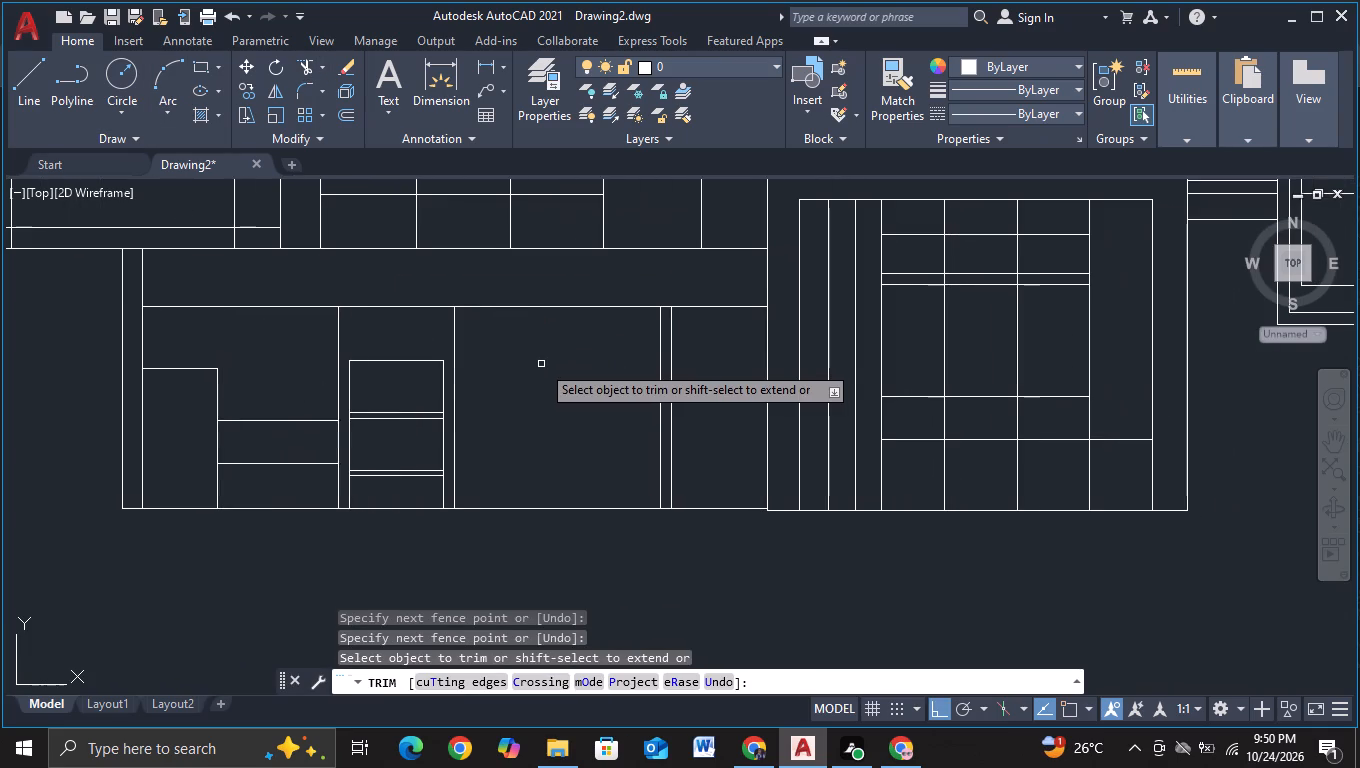
{"action": "key", "text": "Escape"}
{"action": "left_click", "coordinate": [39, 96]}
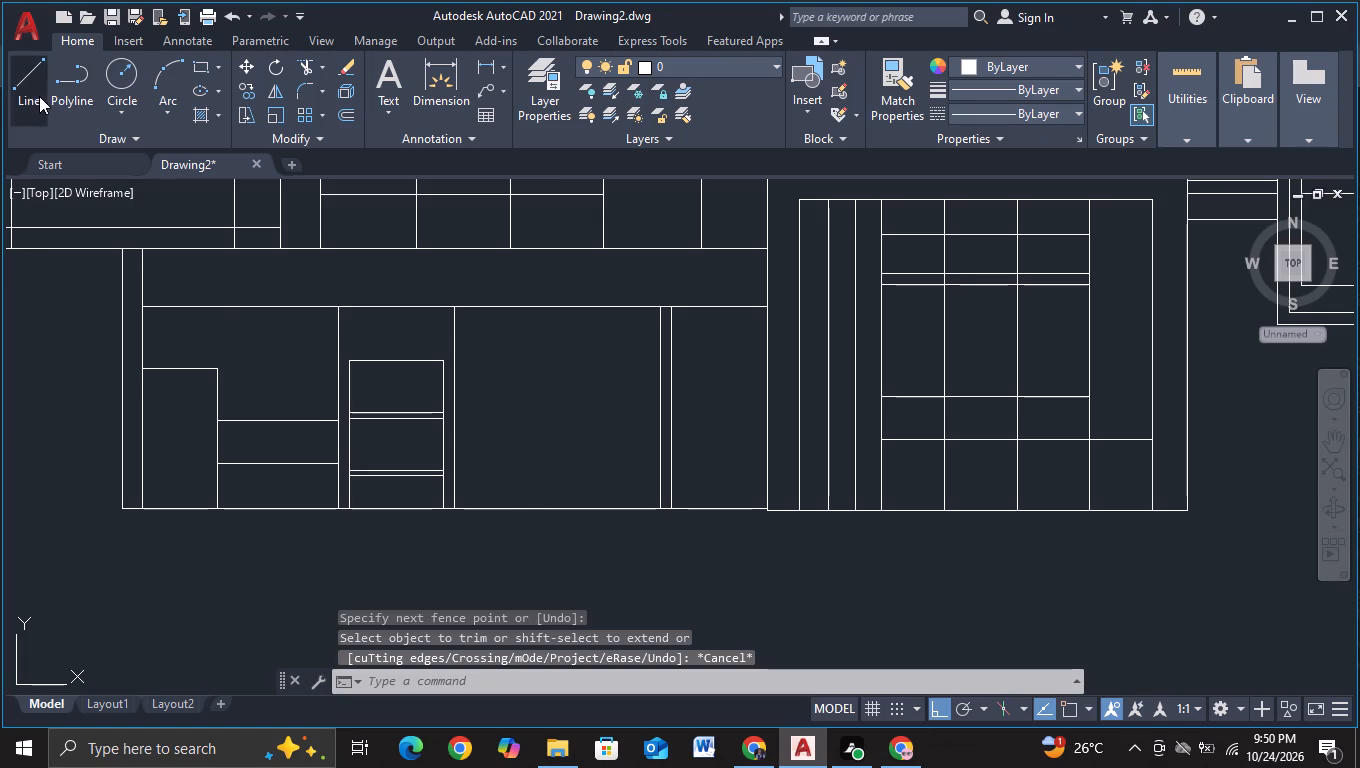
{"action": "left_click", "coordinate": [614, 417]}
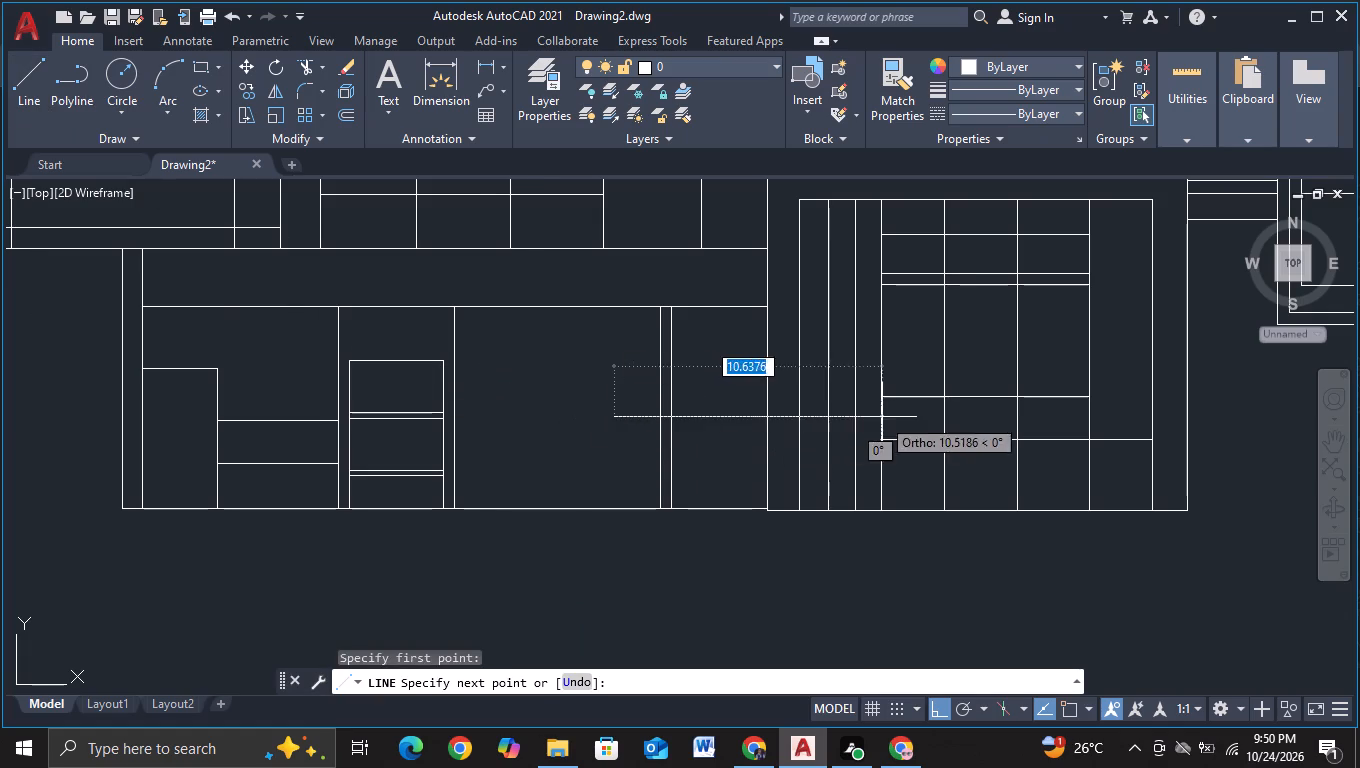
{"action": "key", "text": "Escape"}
Draw a horizontal line through the middle of the last lower panel, overrunning the third vertical pair and the outline's right edge.
{"action": "left_click", "coordinate": [21, 82]}
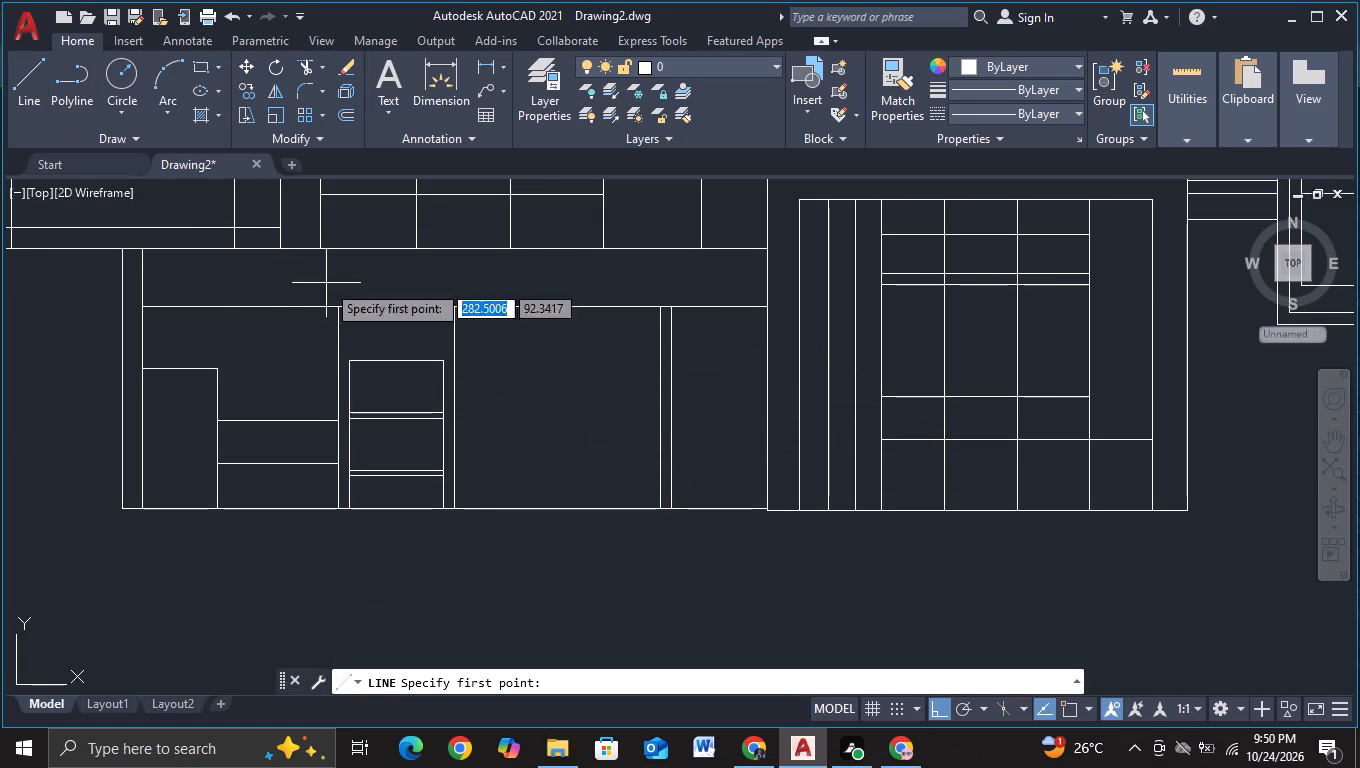
{"action": "left_click", "coordinate": [631, 390]}
{"action": "left_click", "coordinate": [794, 399]}
{"action": "key", "text": "Escape"}
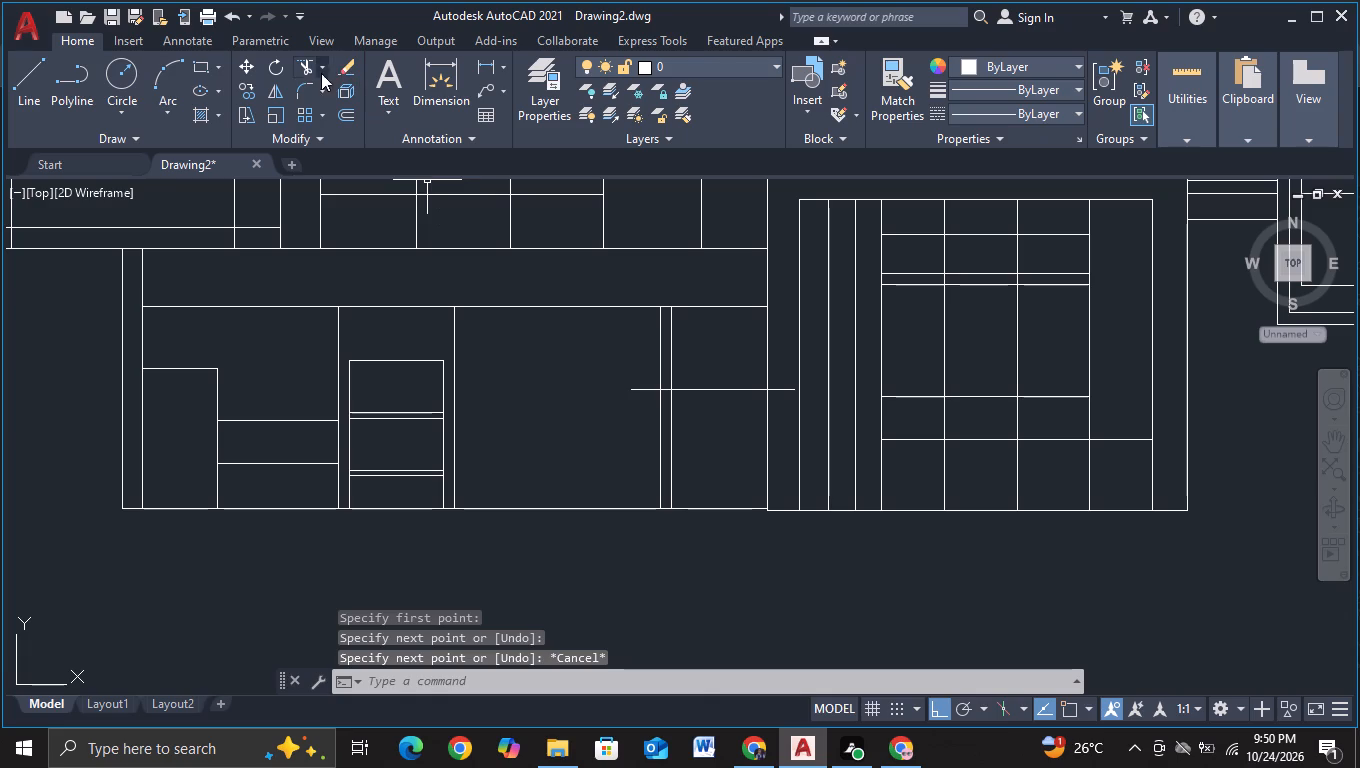
Trim the new horizontal line to span only from the third vertical pair to the lower outline's right edge.
{"action": "left_click", "coordinate": [303, 68]}
{"action": "left_click", "coordinate": [636, 379]}
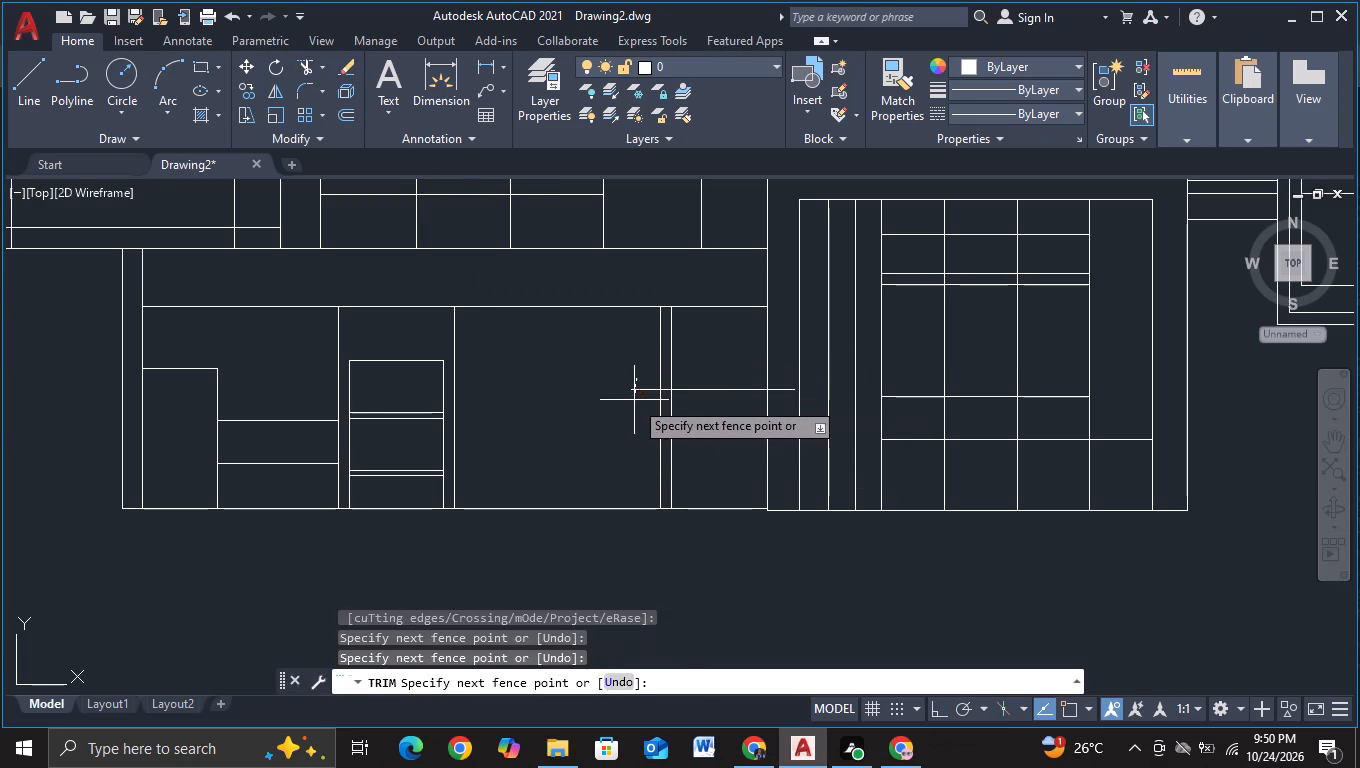
{"action": "left_click", "coordinate": [634, 403]}
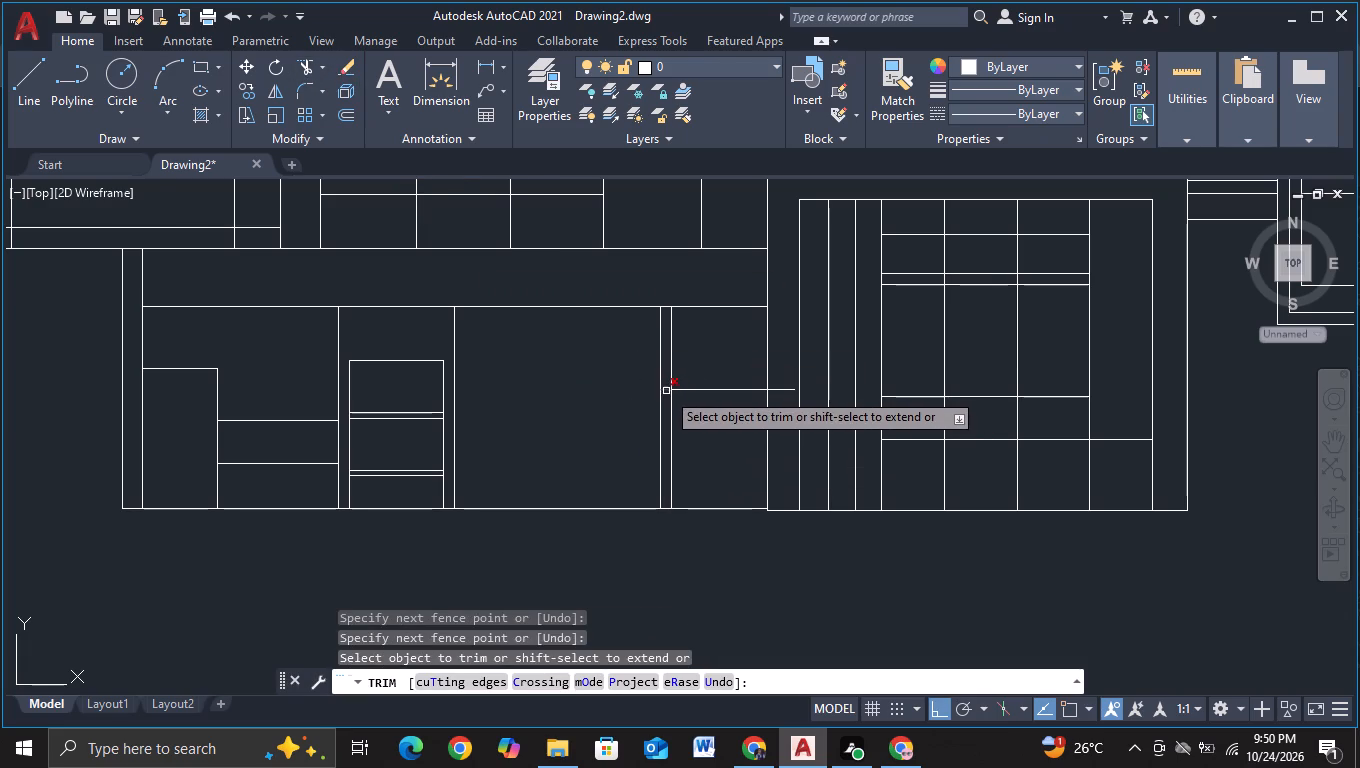
{"action": "left_click", "coordinate": [666, 390]}
{"action": "left_click", "coordinate": [773, 379]}
{"action": "left_click", "coordinate": [776, 398]}
{"action": "key", "text": "Escape"}
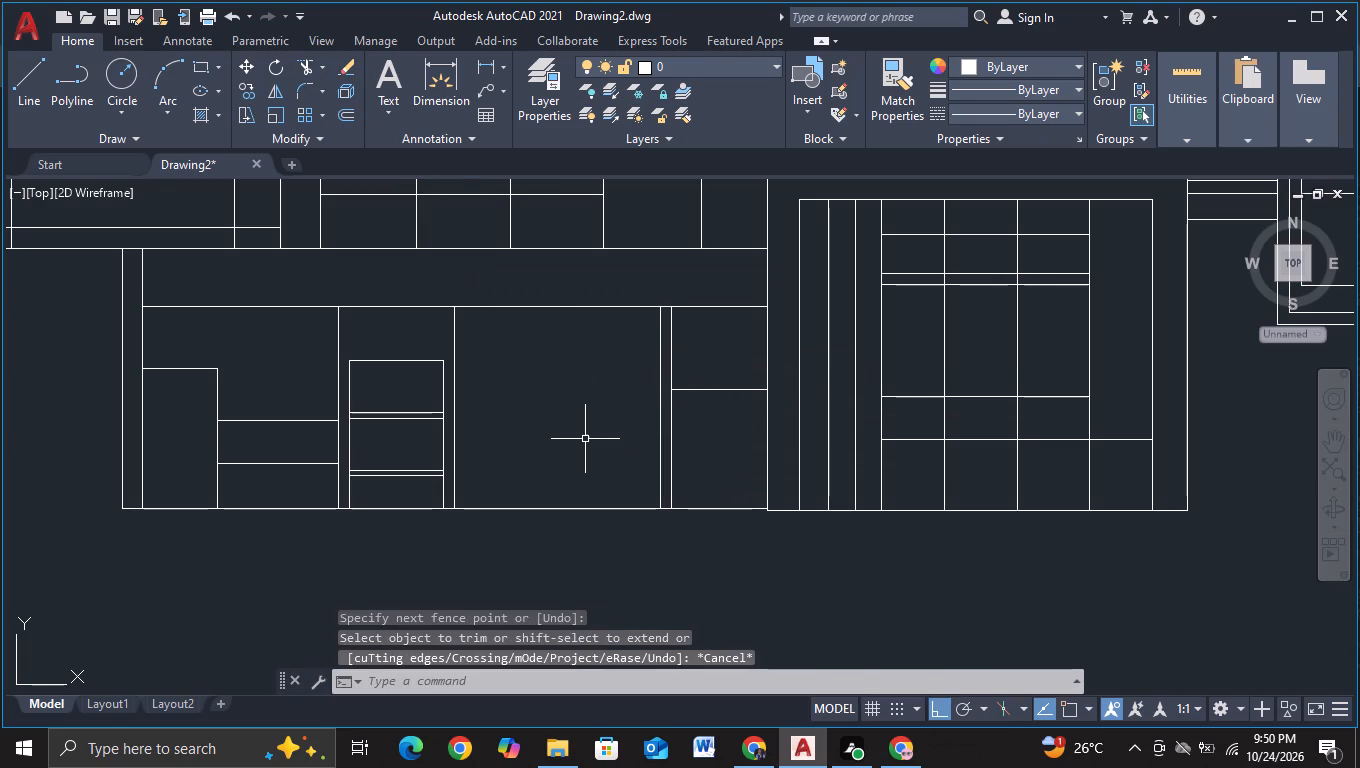
{"action": "key", "text": "Escape"}
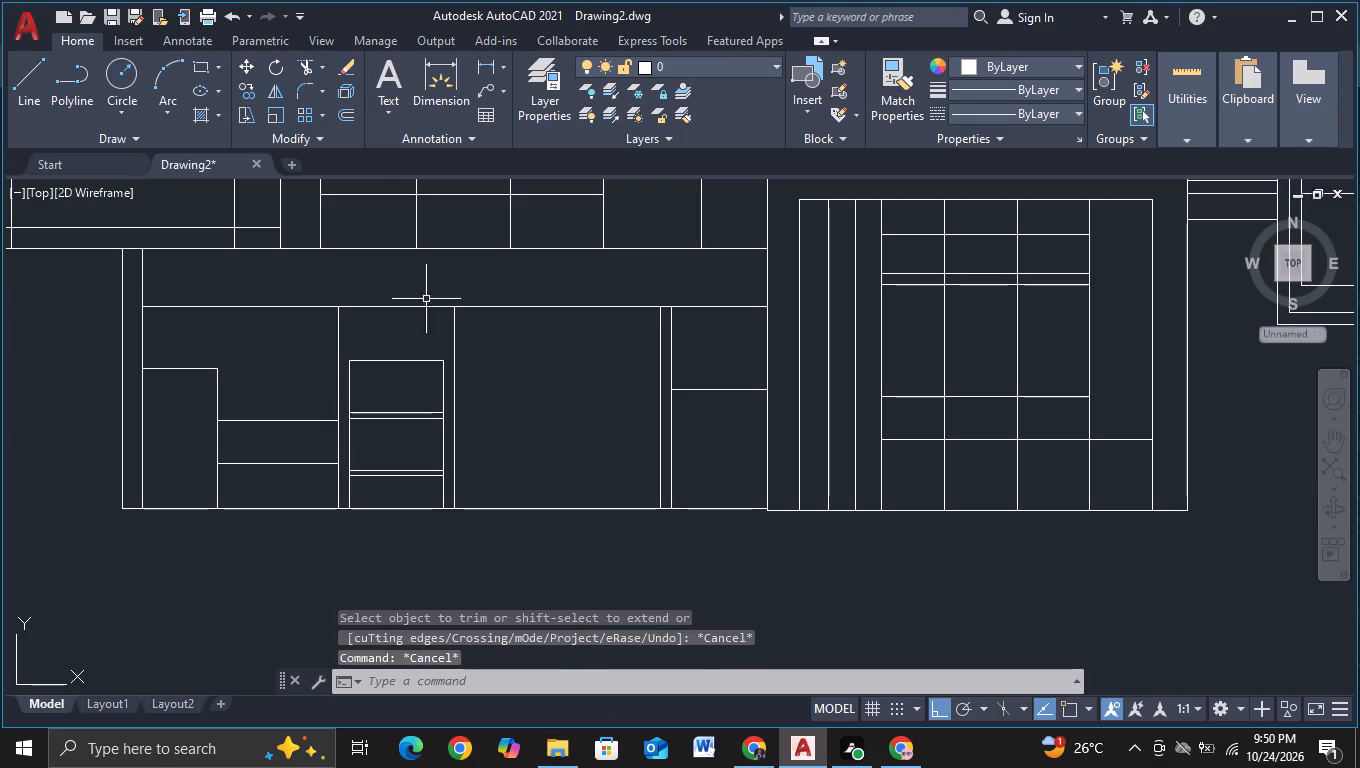
Draw an L-shaped line from just beyond the third vertical pair, about 3.1 leftward, then straight down past the bottom line.
{"action": "left_click", "coordinate": [41, 96]}
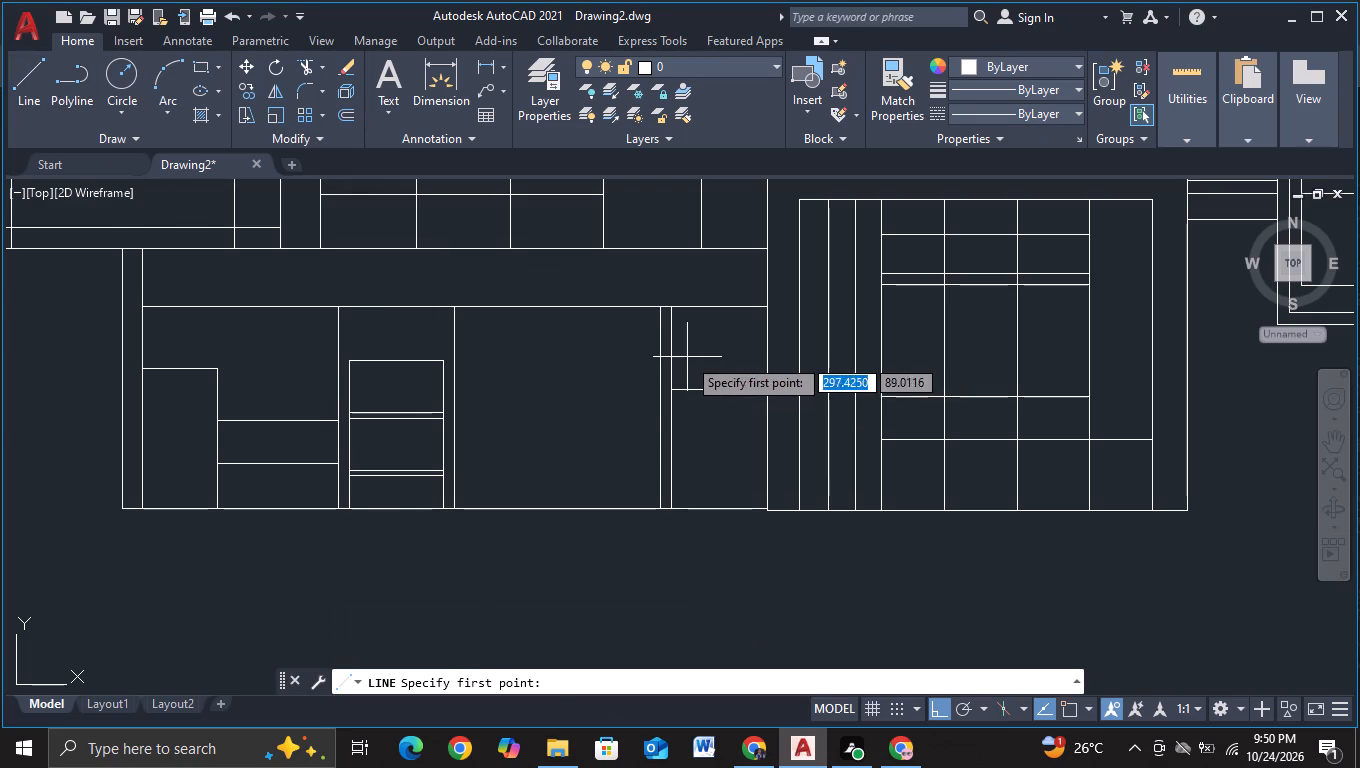
{"action": "left_click", "coordinate": [687, 357]}
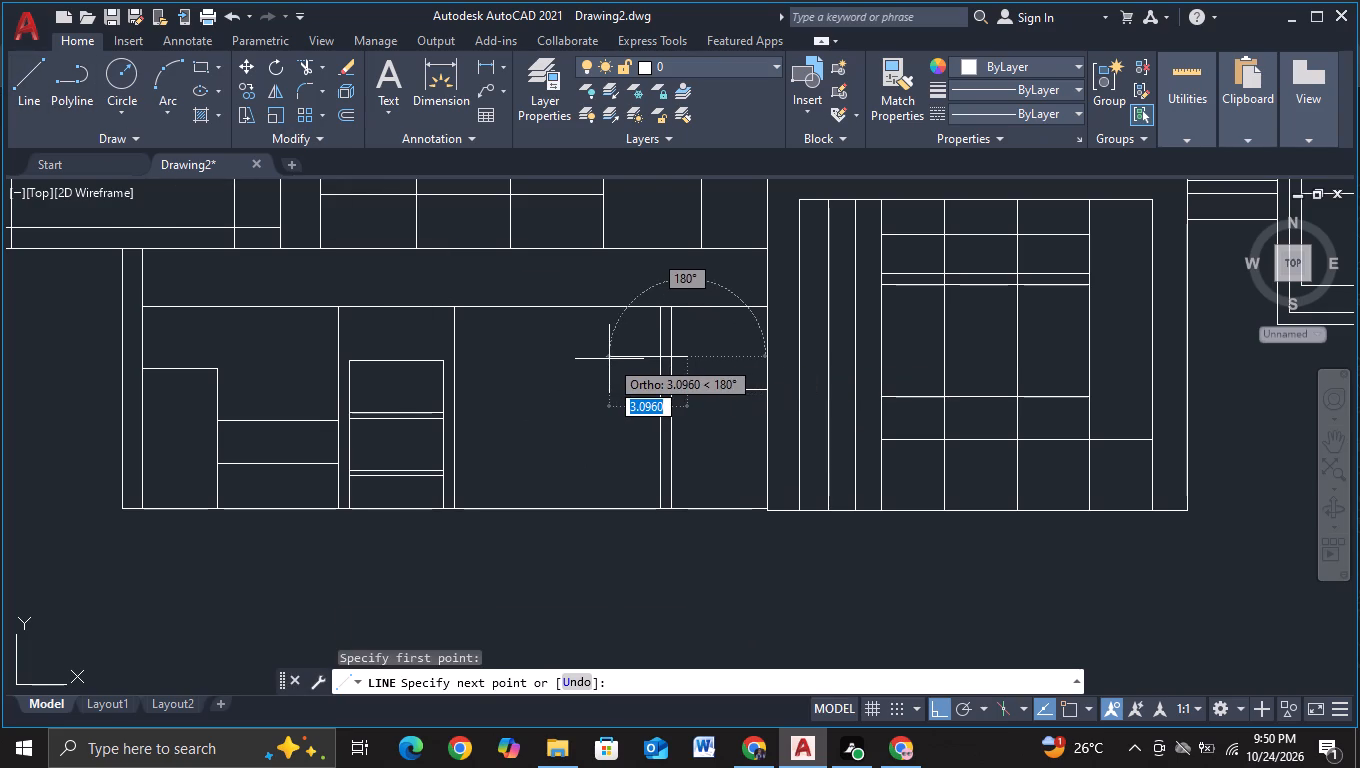
{"action": "left_click", "coordinate": [609, 359]}
{"action": "left_click", "coordinate": [600, 540]}
{"action": "key", "text": "Escape"}
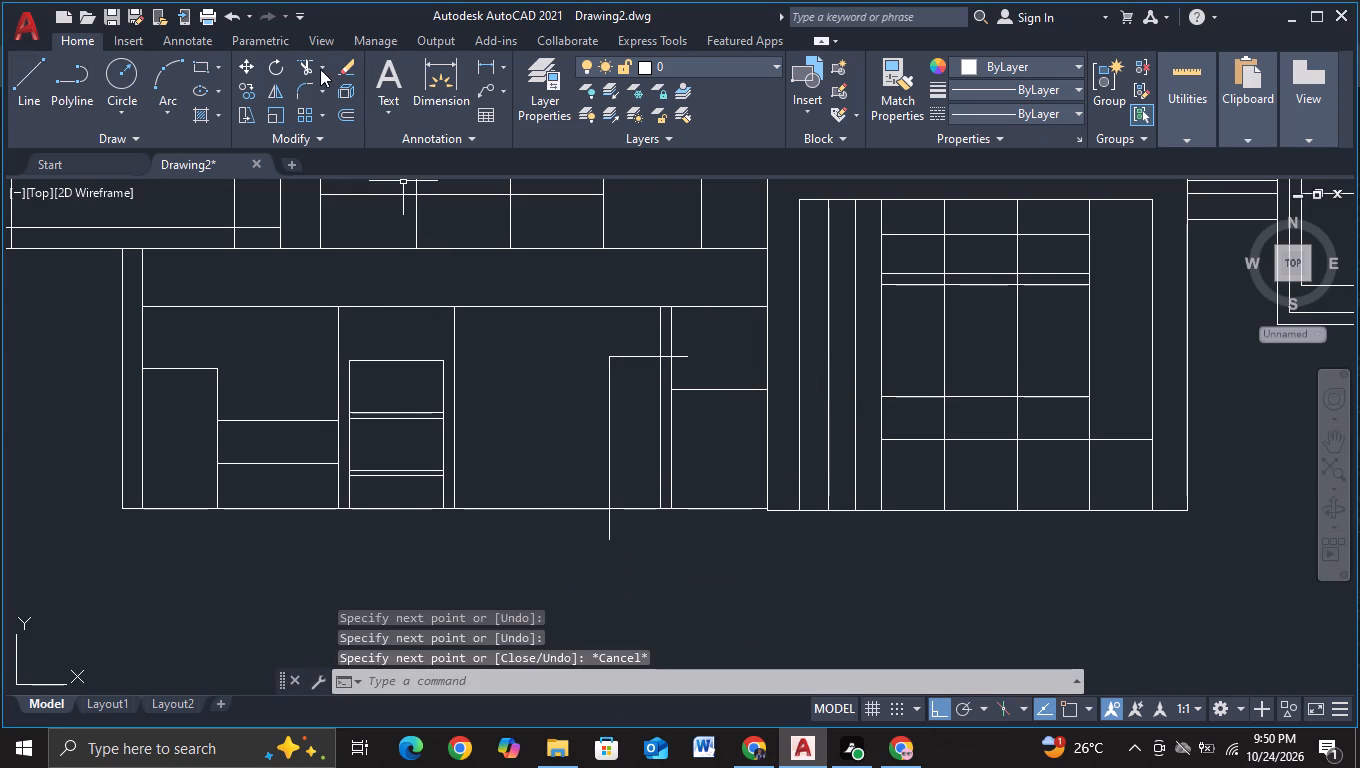
Trim the L-shaped line's ends to the third vertical pair and the bottom line, leaving a small rectangle beside the pair.
{"action": "left_click", "coordinate": [310, 71]}
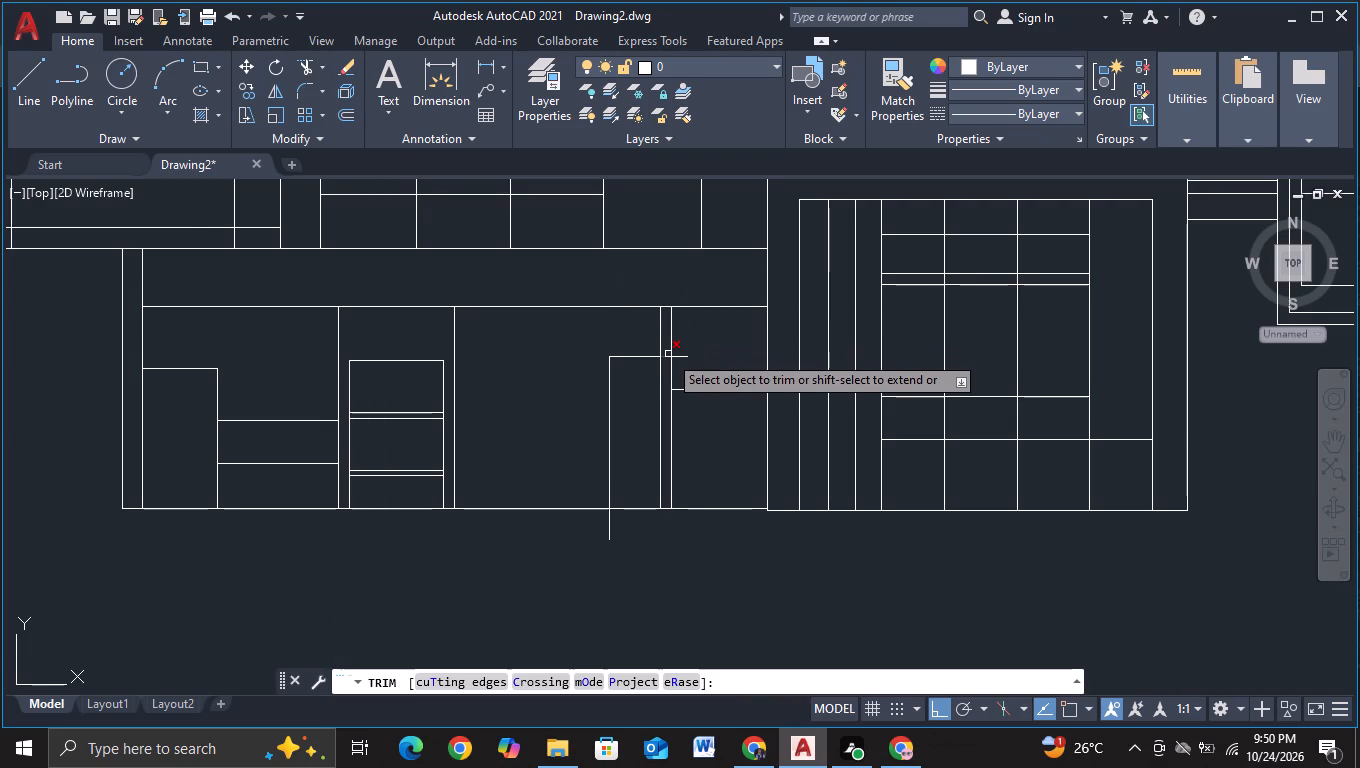
{"action": "left_click", "coordinate": [667, 357]}
{"action": "left_click", "coordinate": [681, 359]}
{"action": "left_click_drag", "start_coordinate": [600, 528], "coordinate": [620, 526]}
{"action": "left_click", "coordinate": [662, 525]}
{"action": "key", "text": "Escape"}
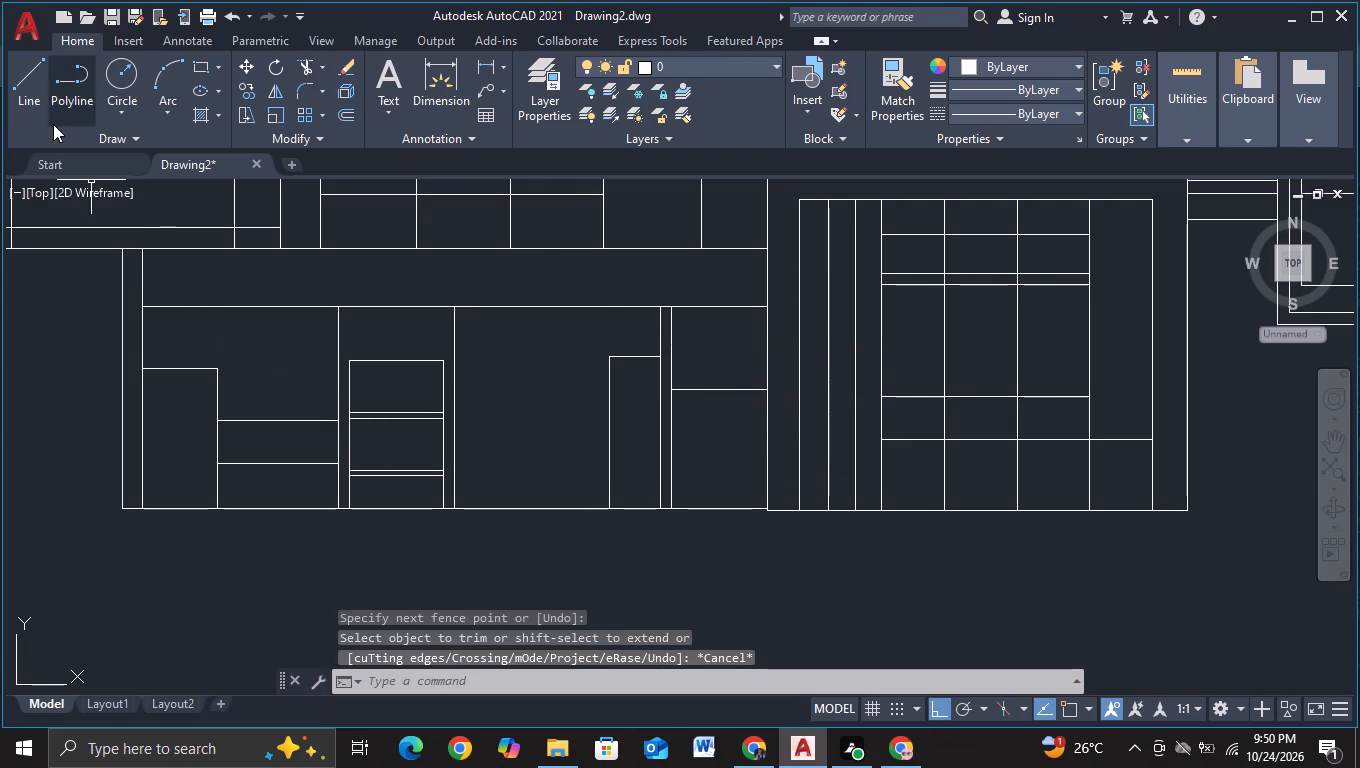
Draw a horizontal line across the lower part of the new small rectangle, overrunning both its side and the third vertical pair.
{"action": "left_click", "coordinate": [38, 107]}
{"action": "left_click", "coordinate": [591, 466]}
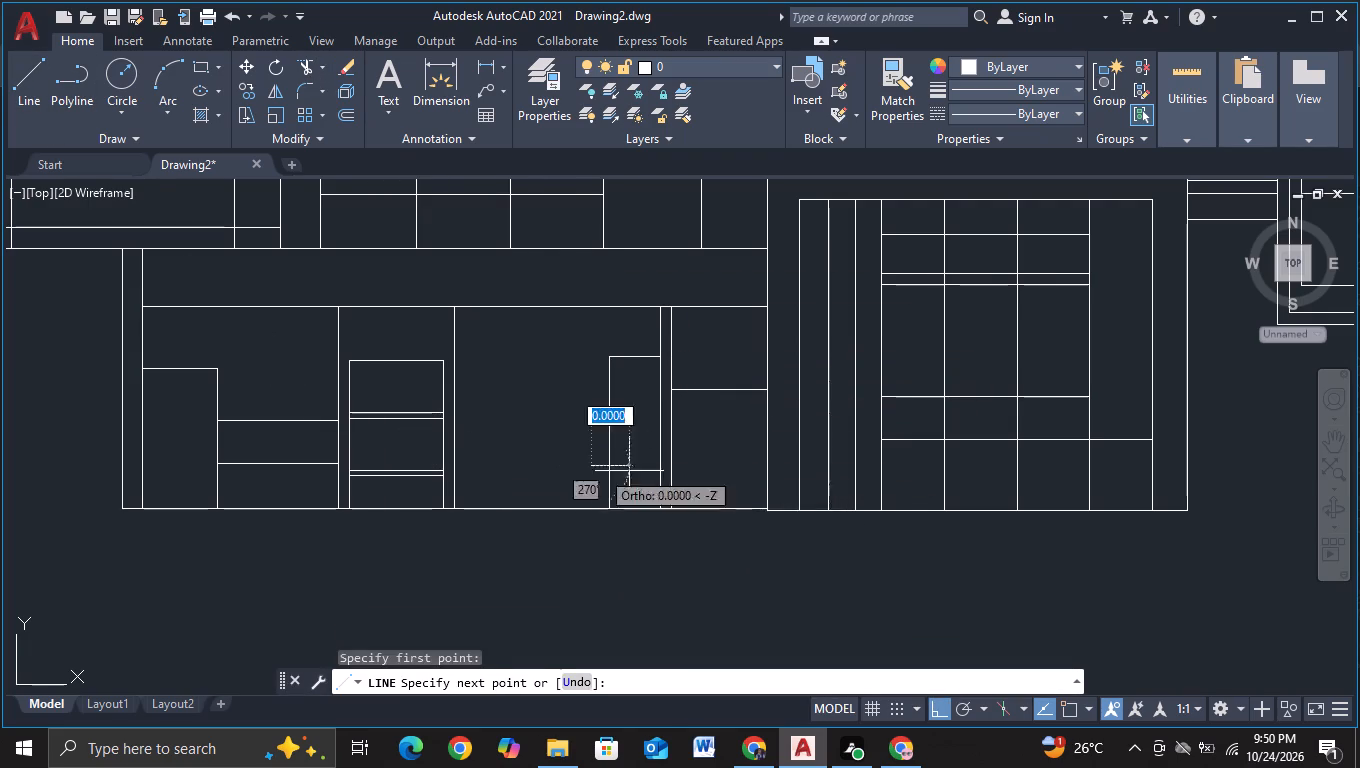
{"action": "left_click", "coordinate": [732, 466]}
{"action": "key", "text": "Escape"}
Trim the new horizontal line to span only the small rectangle's width, up to the third vertical pair.
{"action": "left_click", "coordinate": [301, 67]}
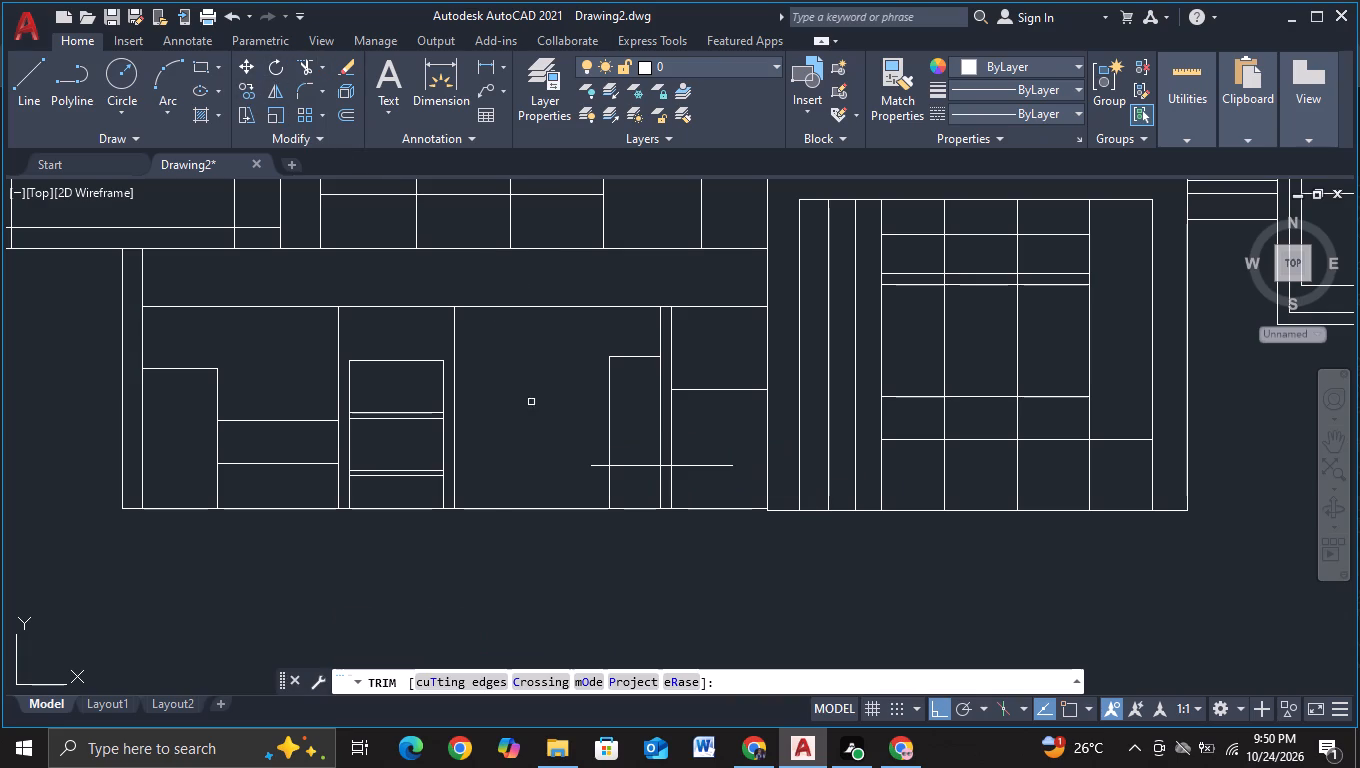
{"action": "left_click", "coordinate": [606, 467]}
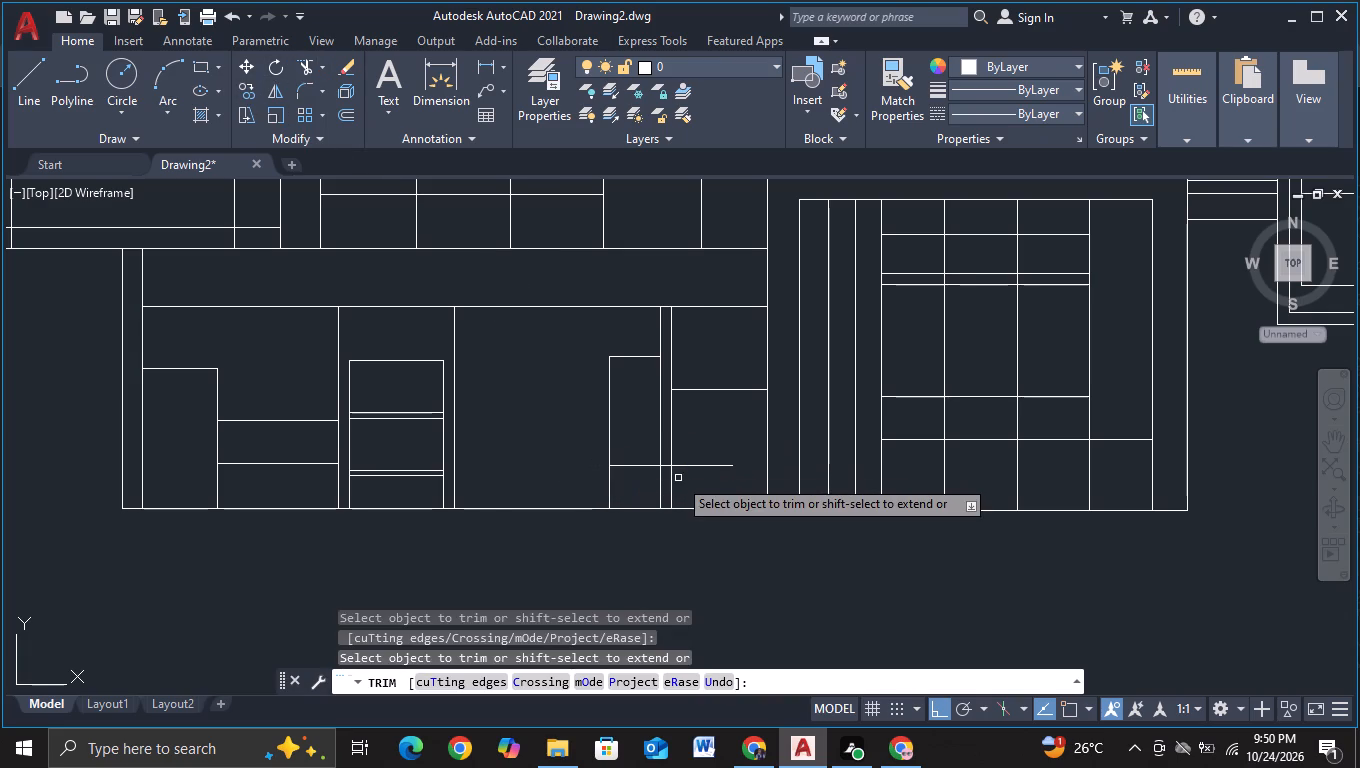
{"action": "left_click", "coordinate": [679, 468]}
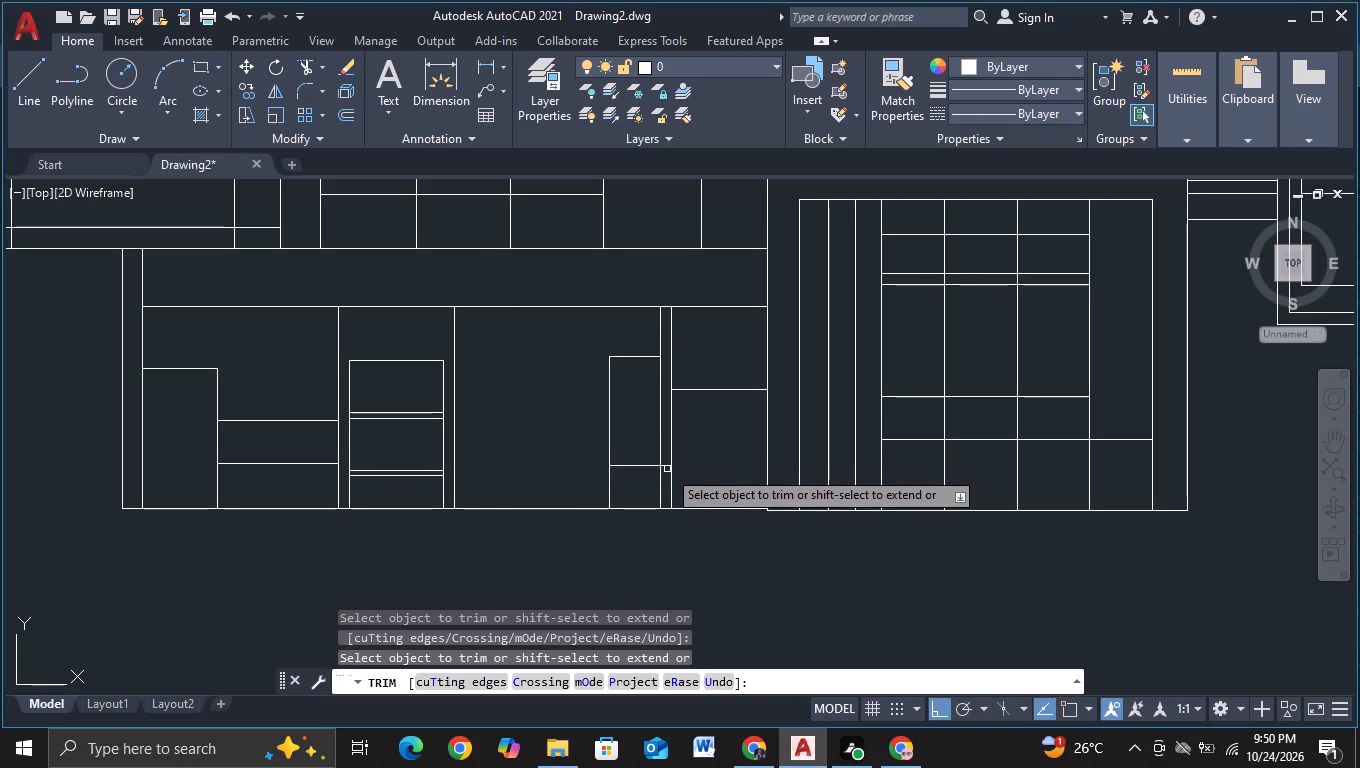
{"action": "left_click", "coordinate": [667, 467]}
{"action": "key", "text": "Escape"}
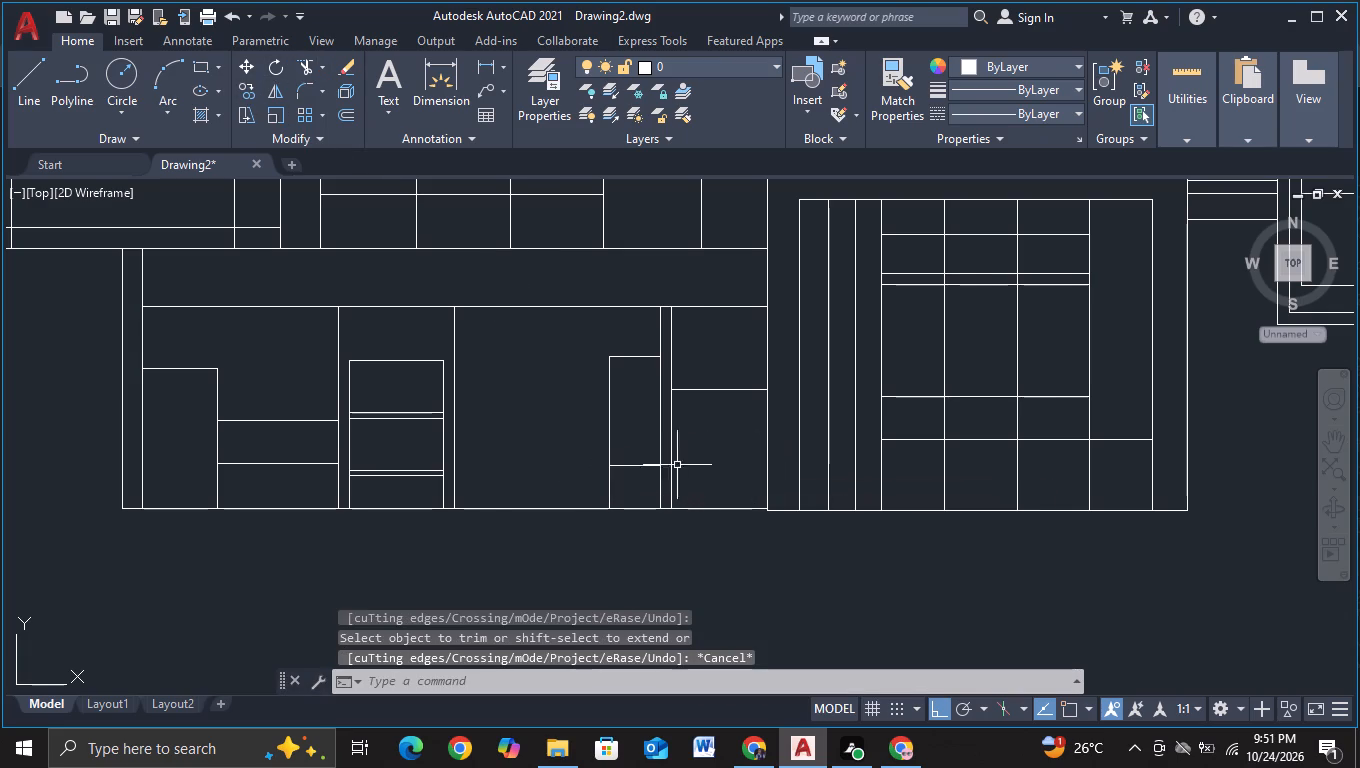
Examine the whole facade elevation, including the lower outline's panels and the ground-level edges.
{"action": "scroll", "coordinate": [475, 431], "scroll_direction": "down", "scroll_amount": 1}
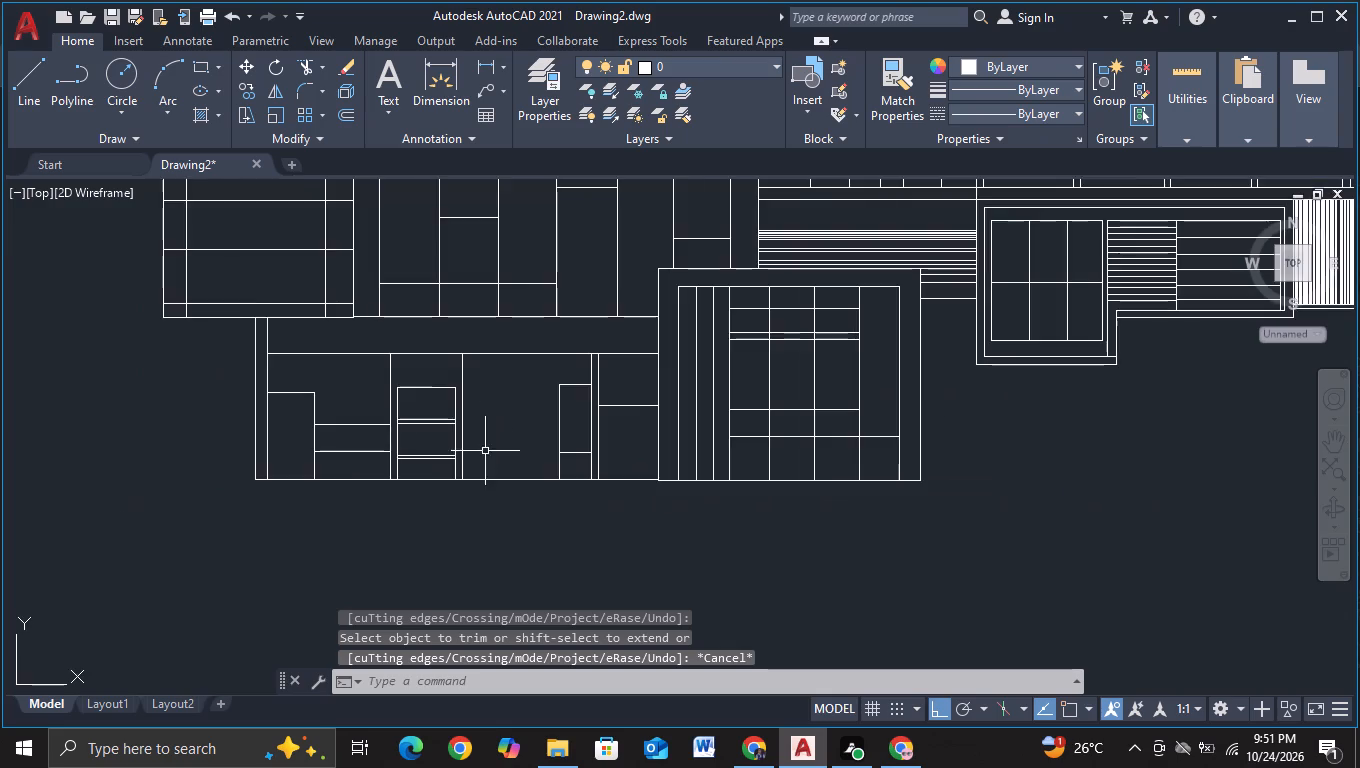
{"action": "middle_click_drag", "start_coordinate": [489, 460], "coordinate": [558, 410]}
{"action": "scroll", "coordinate": [538, 513], "scroll_direction": "down", "scroll_amount": 1}
{"action": "middle_click_drag", "start_coordinate": [516, 520], "coordinate": [484, 513]}
{"action": "scroll", "coordinate": [484, 513], "scroll_direction": "down", "scroll_amount": 1}
{"action": "middle_click_drag", "start_coordinate": [484, 513], "coordinate": [559, 482]}
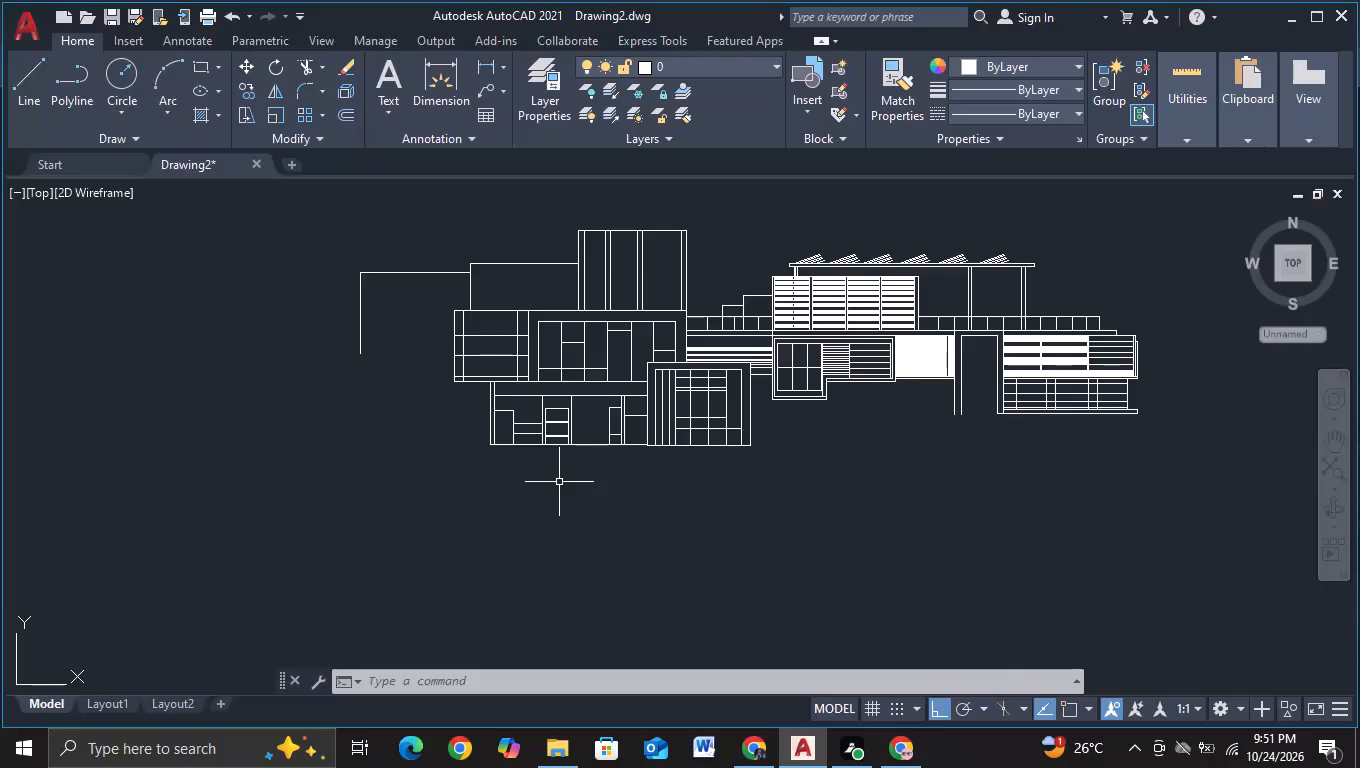
{"action": "middle_click_drag", "start_coordinate": [521, 531], "coordinate": [452, 505]}
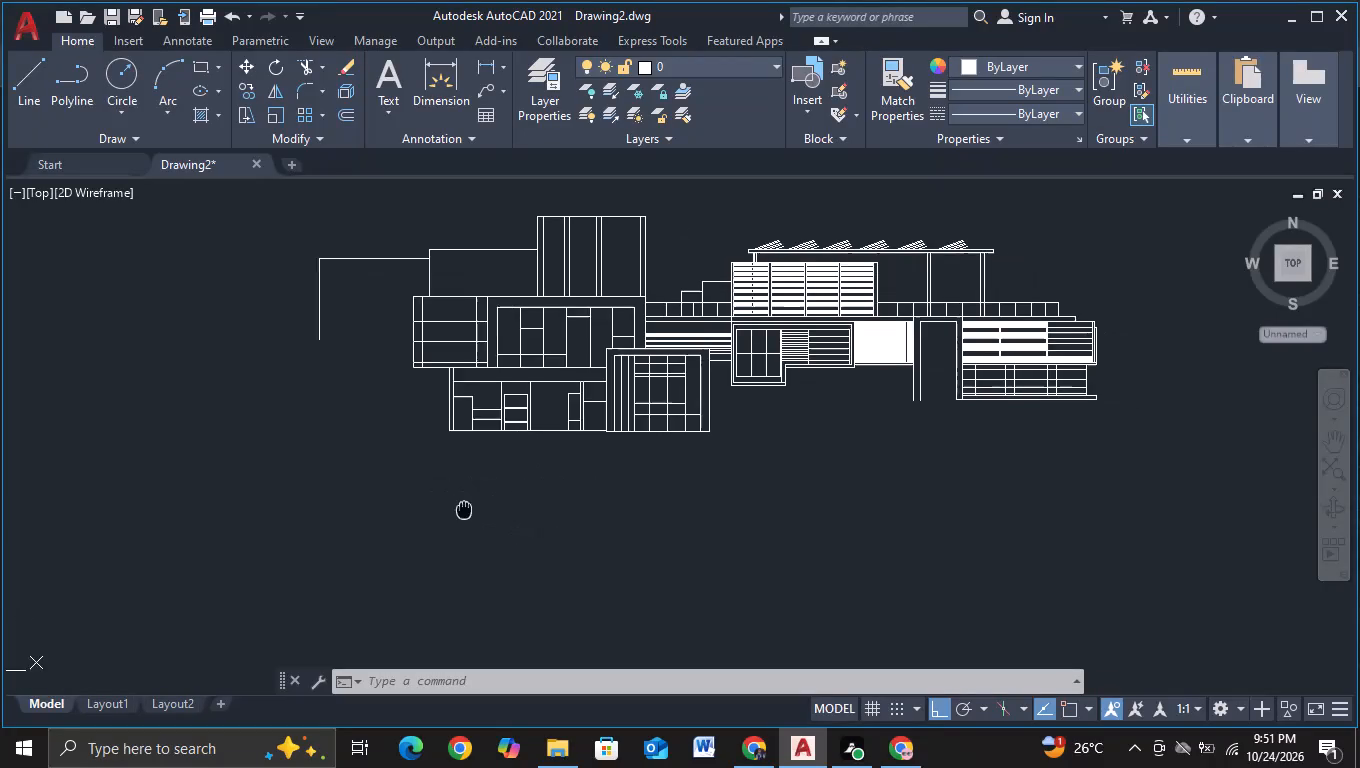
{"action": "middle_click_drag", "start_coordinate": [452, 505], "coordinate": [427, 494]}
Draw a horizontal line across the upper part of the tall door frame beside the louvred wing, overrunning both frame sides.
{"action": "left_click", "coordinate": [30, 108]}
{"action": "middle_click_drag", "start_coordinate": [384, 562], "coordinate": [286, 557]}
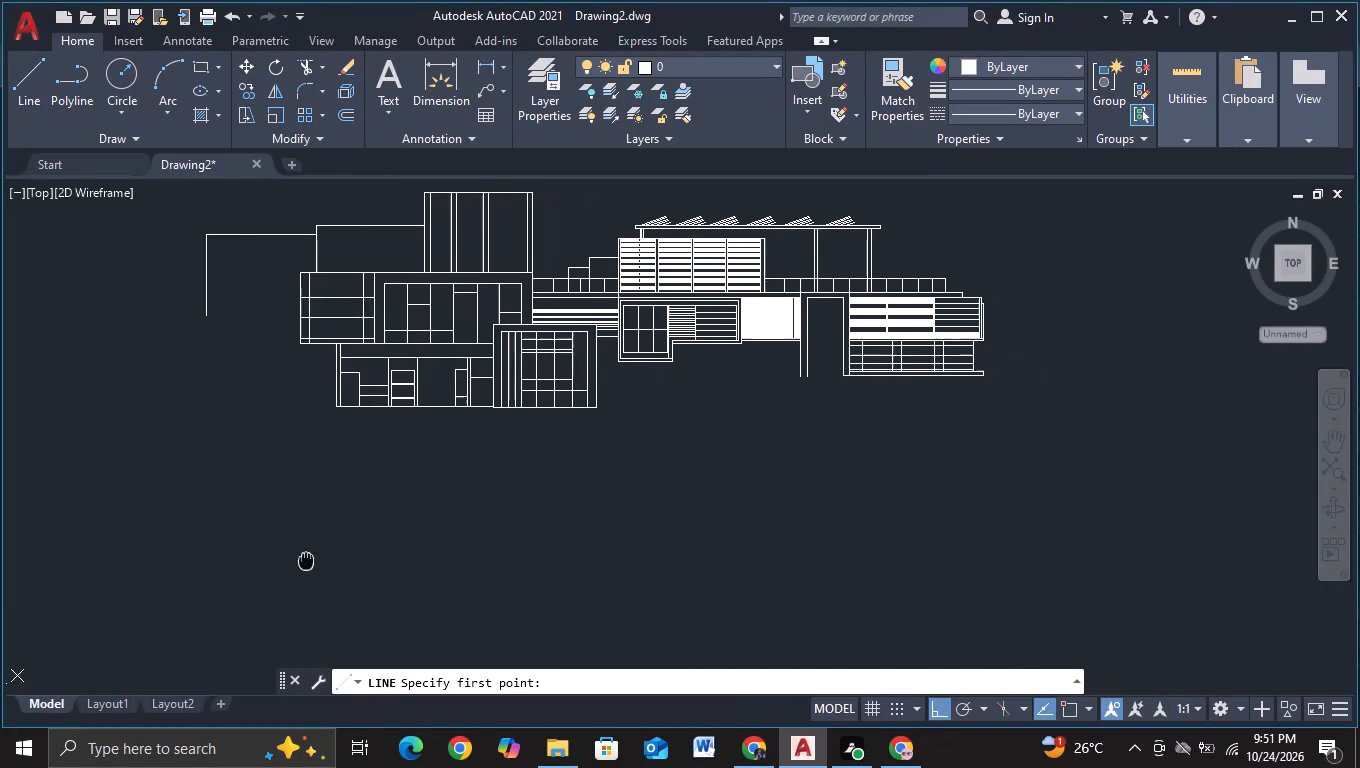
{"action": "middle_click_drag", "start_coordinate": [286, 557], "coordinate": [275, 554]}
{"action": "middle_click_drag", "start_coordinate": [673, 458], "coordinate": [547, 541]}
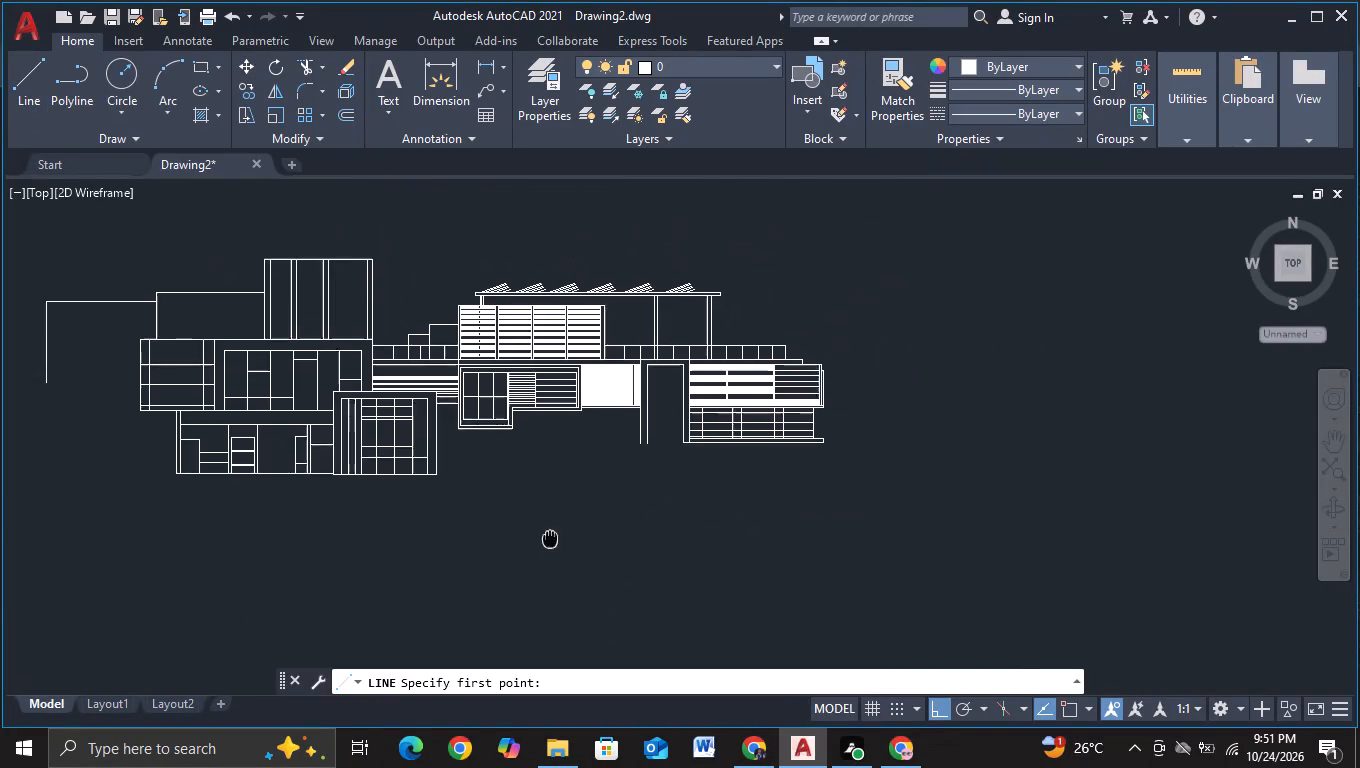
{"action": "middle_click_drag", "start_coordinate": [547, 541], "coordinate": [546, 542]}
{"action": "middle_click_drag", "start_coordinate": [670, 466], "coordinate": [624, 601]}
{"action": "scroll", "coordinate": [669, 532], "scroll_direction": "up", "scroll_amount": 2}
{"action": "scroll", "coordinate": [519, 524], "scroll_direction": "up", "scroll_amount": 1}
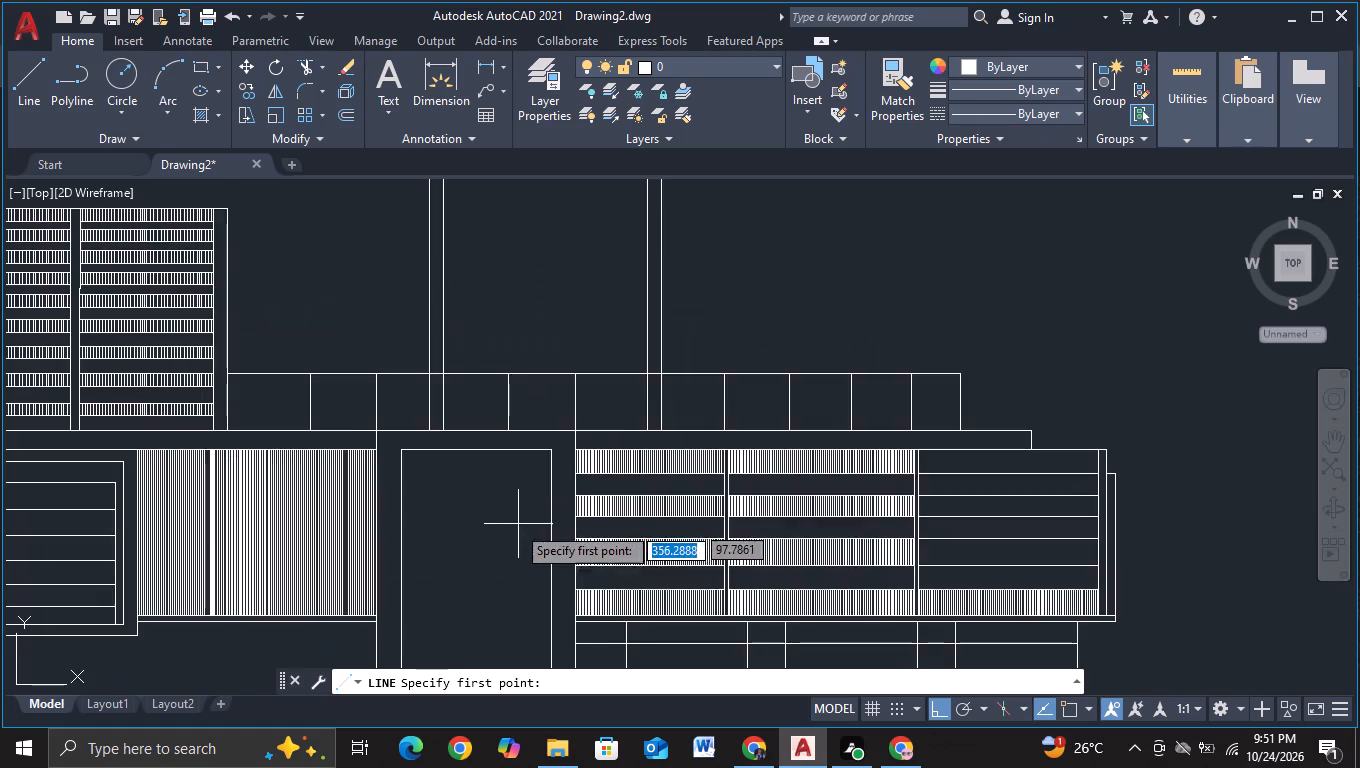
{"action": "middle_click_drag", "start_coordinate": [478, 543], "coordinate": [519, 437]}
{"action": "left_click", "coordinate": [431, 382]}
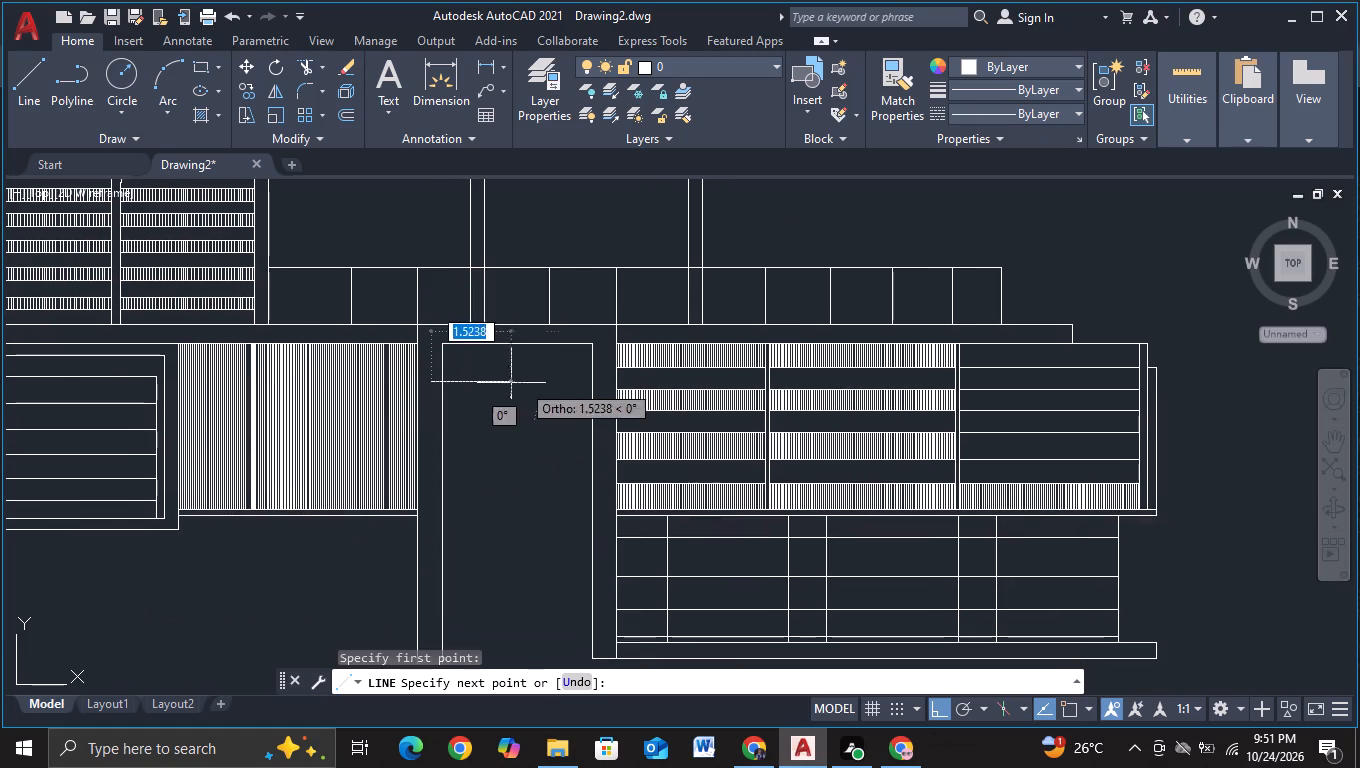
{"action": "left_click", "coordinate": [598, 382]}
{"action": "key", "text": "Escape"}
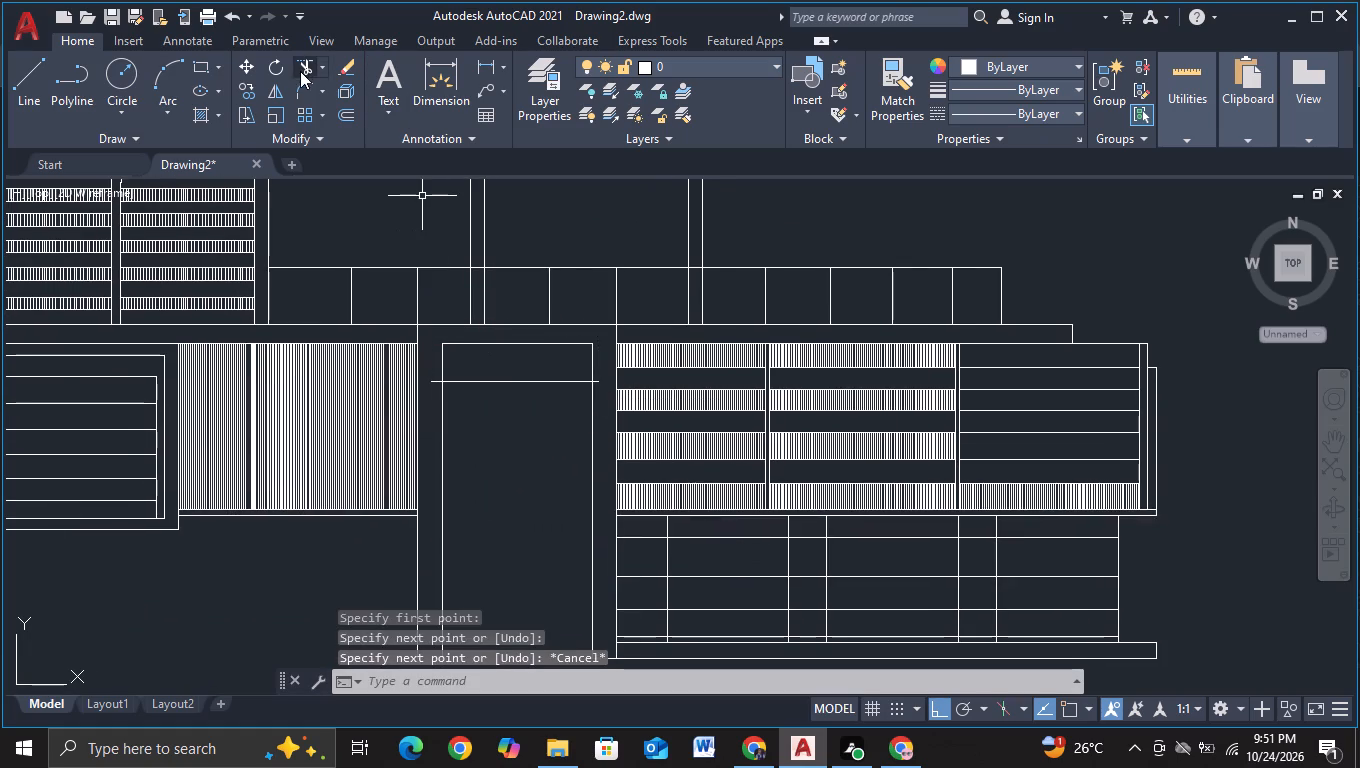
Trim both overrunning ends of the new horizontal line to the door frame's sides.
{"action": "left_click", "coordinate": [300, 71]}
{"action": "left_click", "coordinate": [430, 380]}
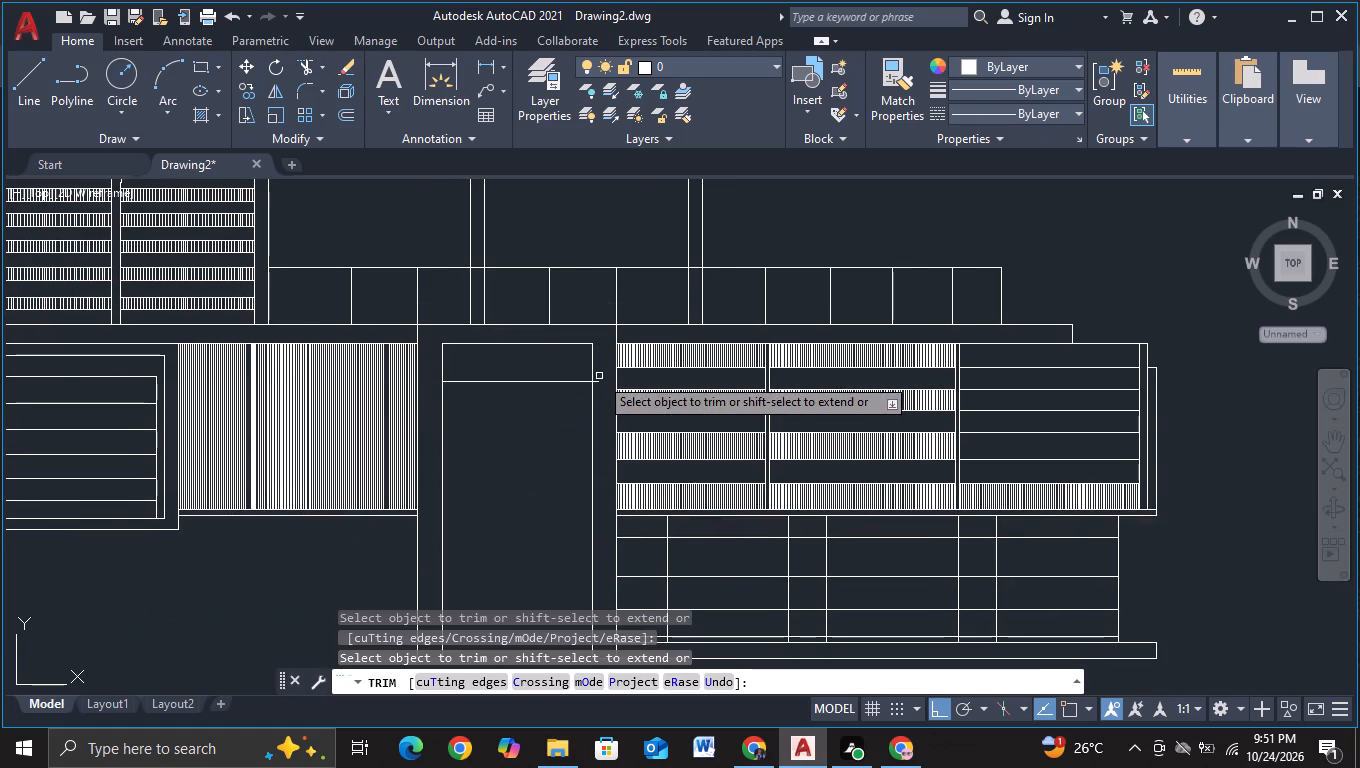
{"action": "left_click", "coordinate": [599, 381]}
{"action": "key", "text": "Escape"}
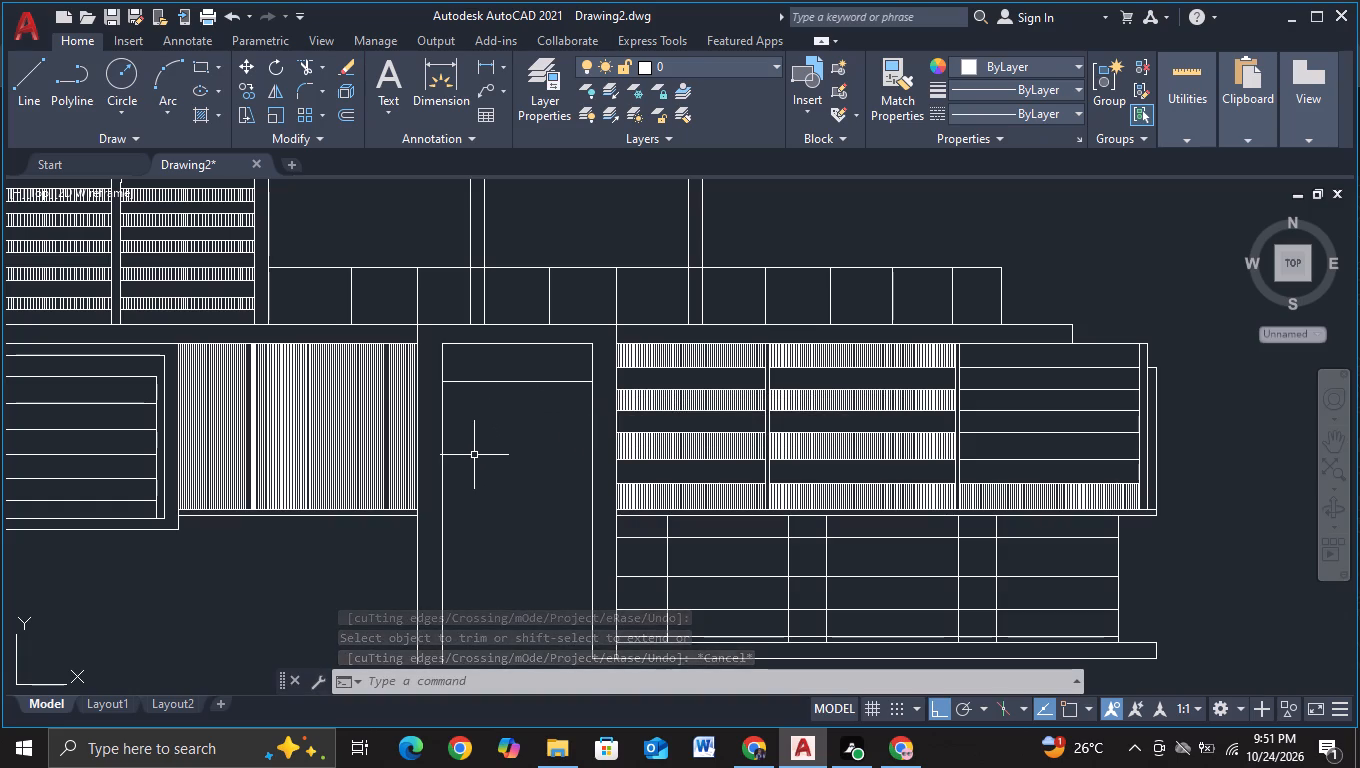
Copy the horizontal line straight down three times: about 4.7 units down, about 10.3 units down, and level with the frame's base.
{"action": "left_click", "coordinate": [501, 385]}
{"action": "key", "text": "c"}
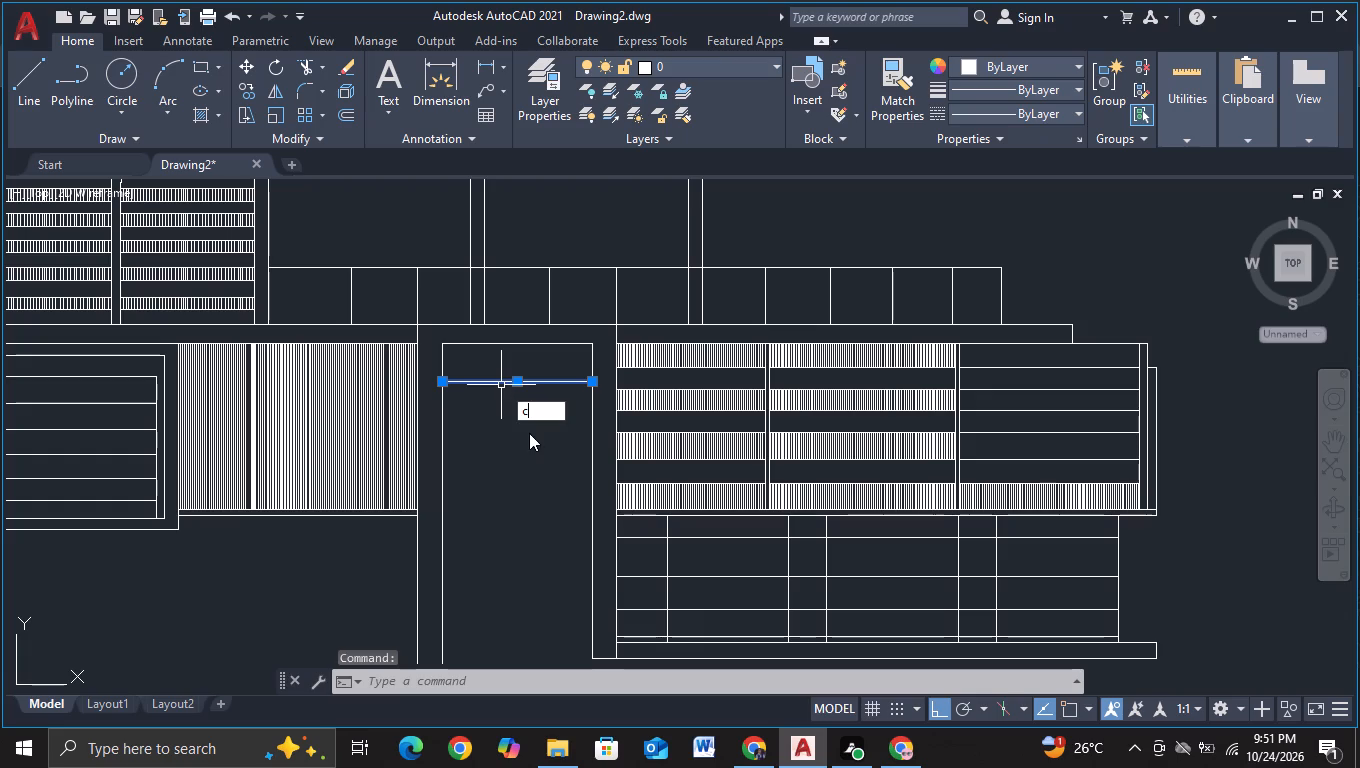
{"action": "double_click", "coordinate": [533, 442]}
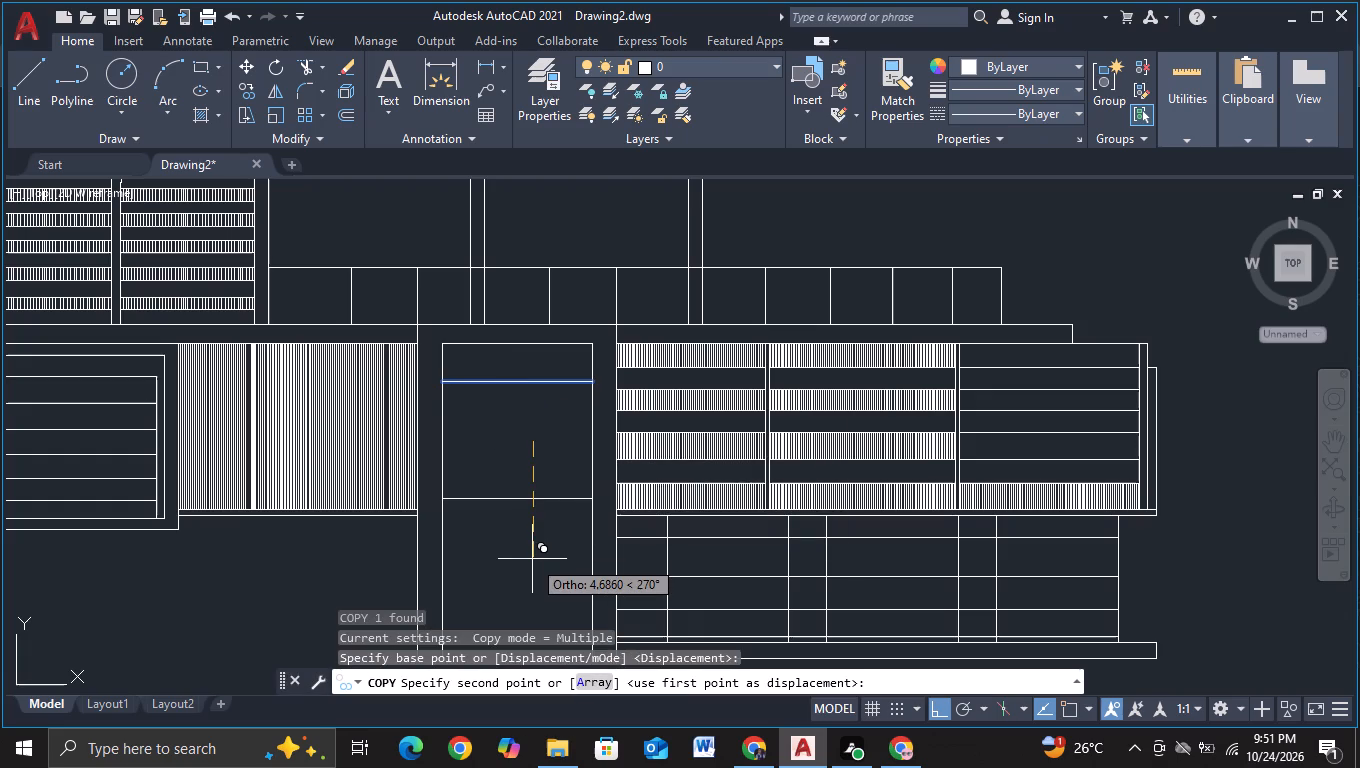
{"action": "left_click", "coordinate": [532, 559]}
{"action": "middle_click_drag", "start_coordinate": [532, 559], "coordinate": [616, 264]}
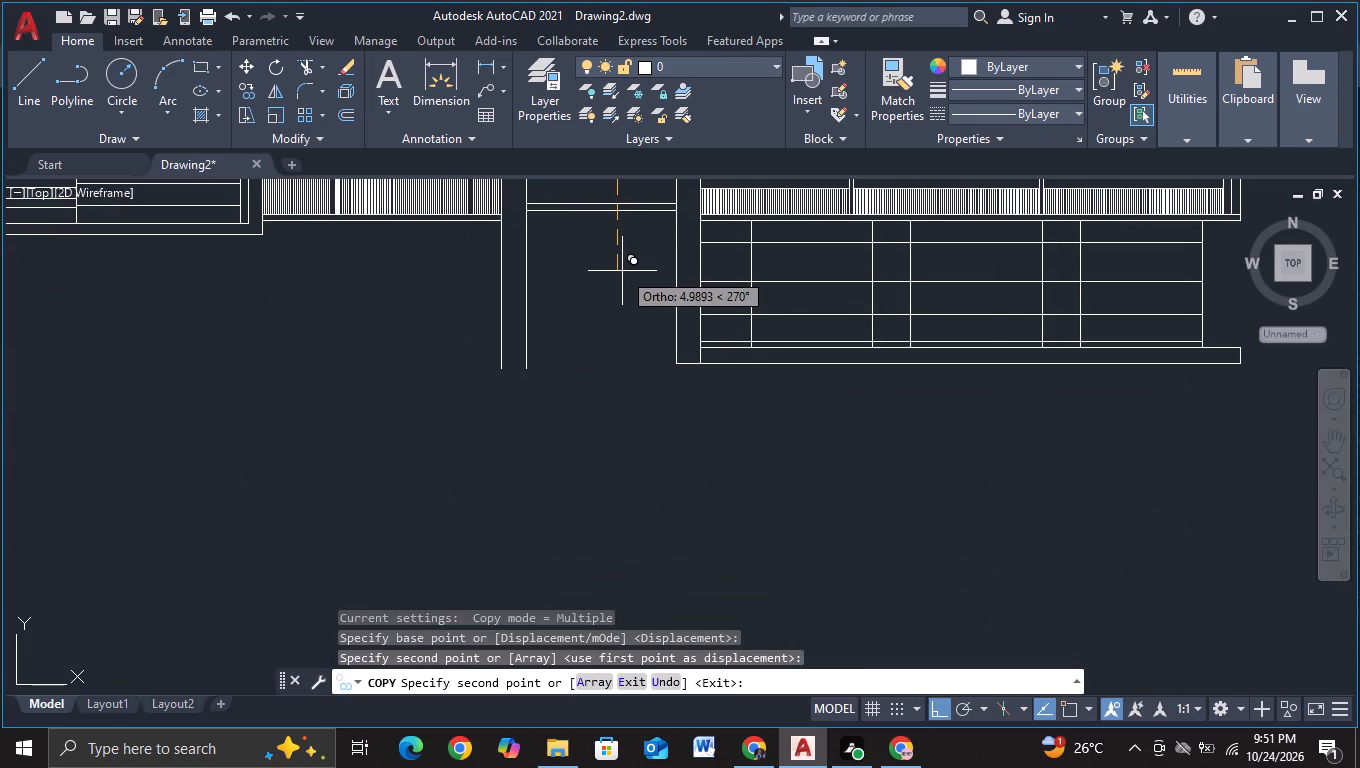
{"action": "left_click", "coordinate": [599, 401]}
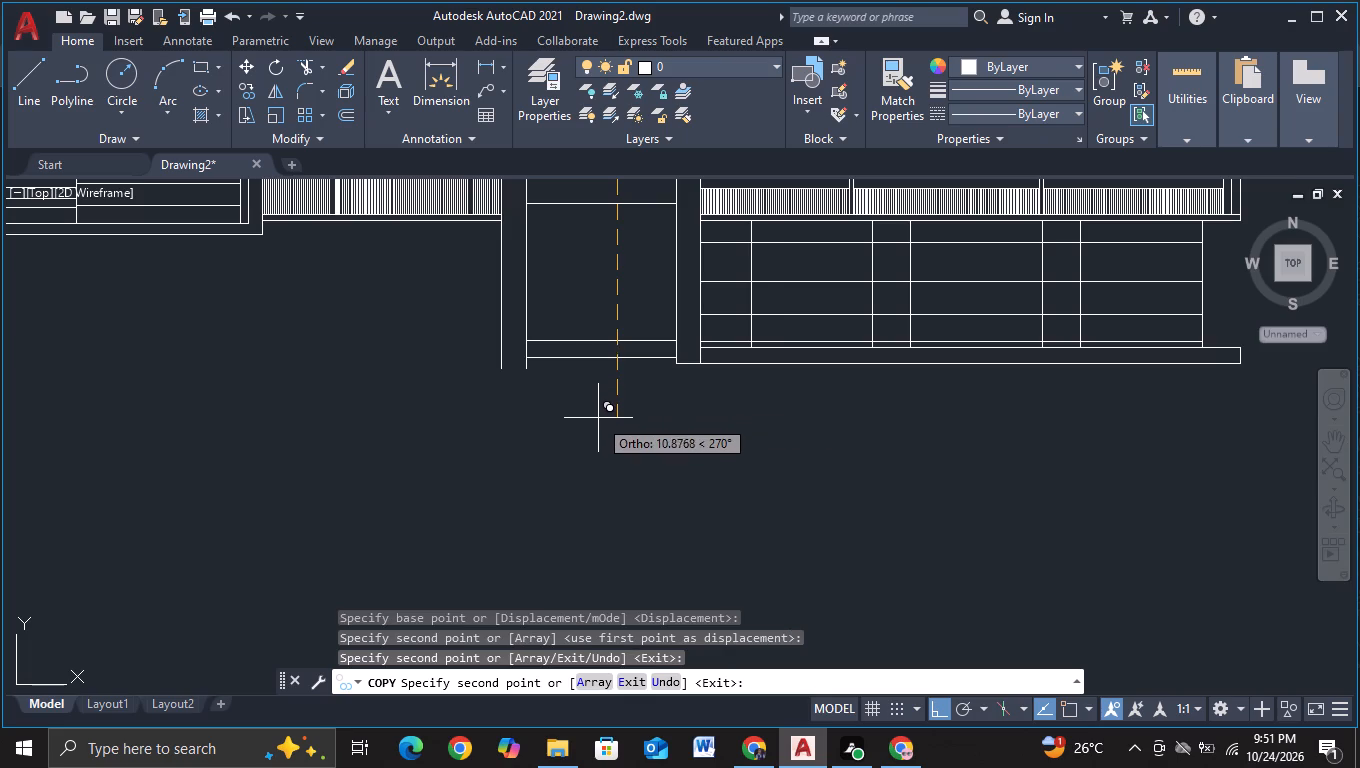
{"action": "left_click", "coordinate": [598, 423]}
{"action": "key", "text": "Escape"}
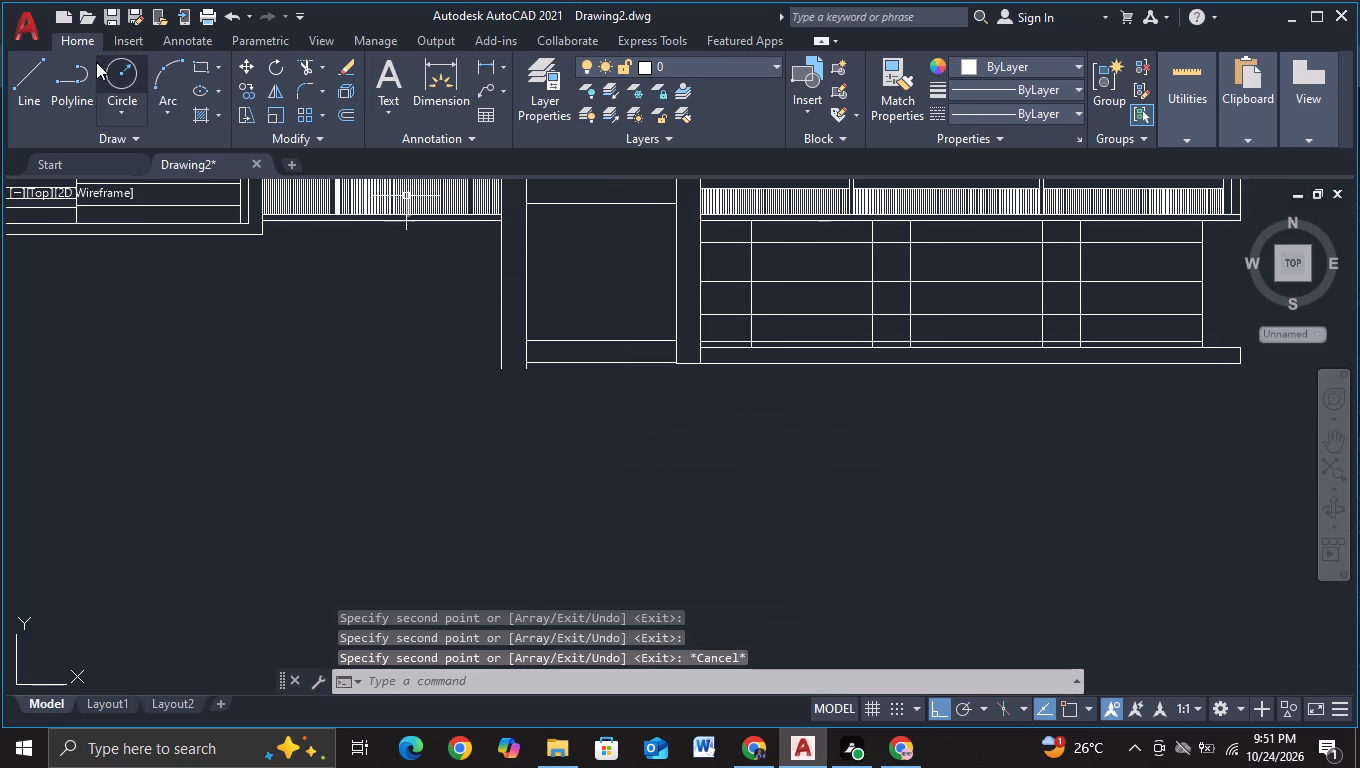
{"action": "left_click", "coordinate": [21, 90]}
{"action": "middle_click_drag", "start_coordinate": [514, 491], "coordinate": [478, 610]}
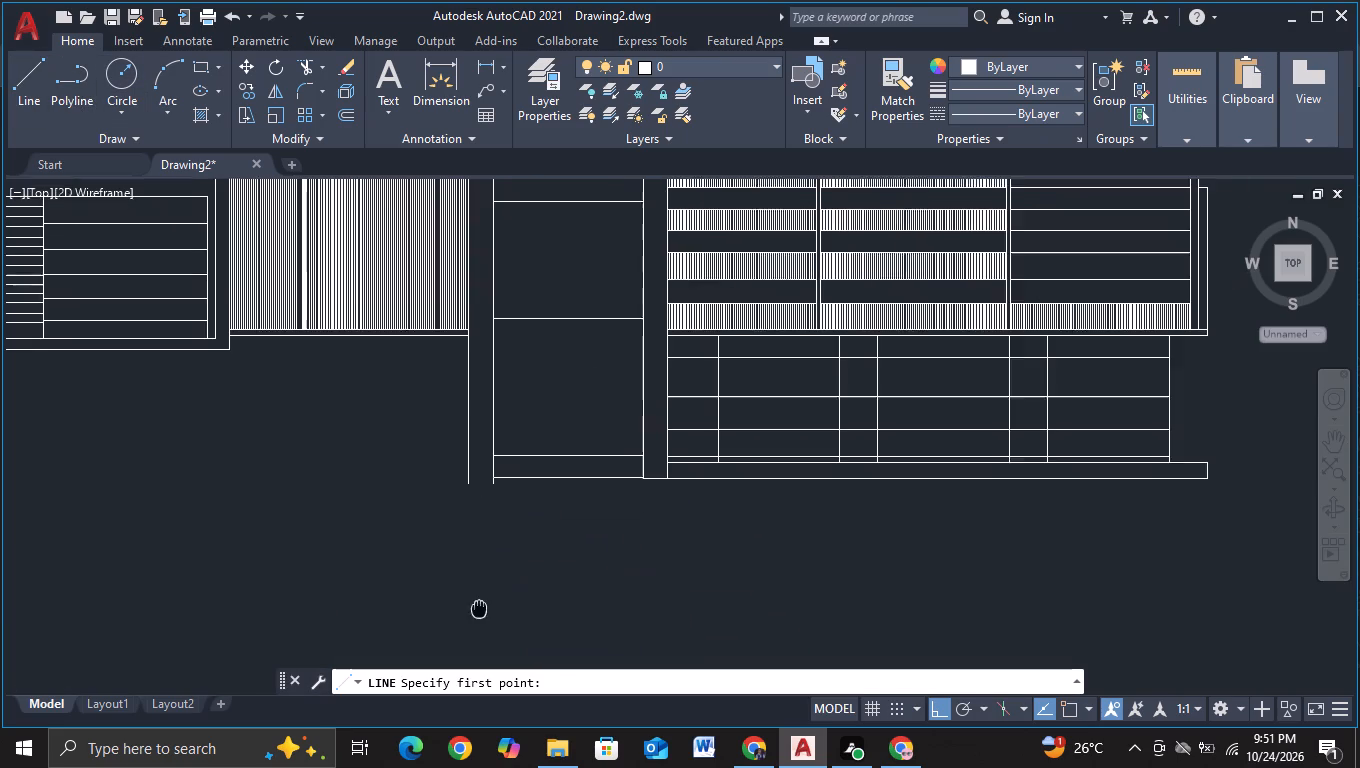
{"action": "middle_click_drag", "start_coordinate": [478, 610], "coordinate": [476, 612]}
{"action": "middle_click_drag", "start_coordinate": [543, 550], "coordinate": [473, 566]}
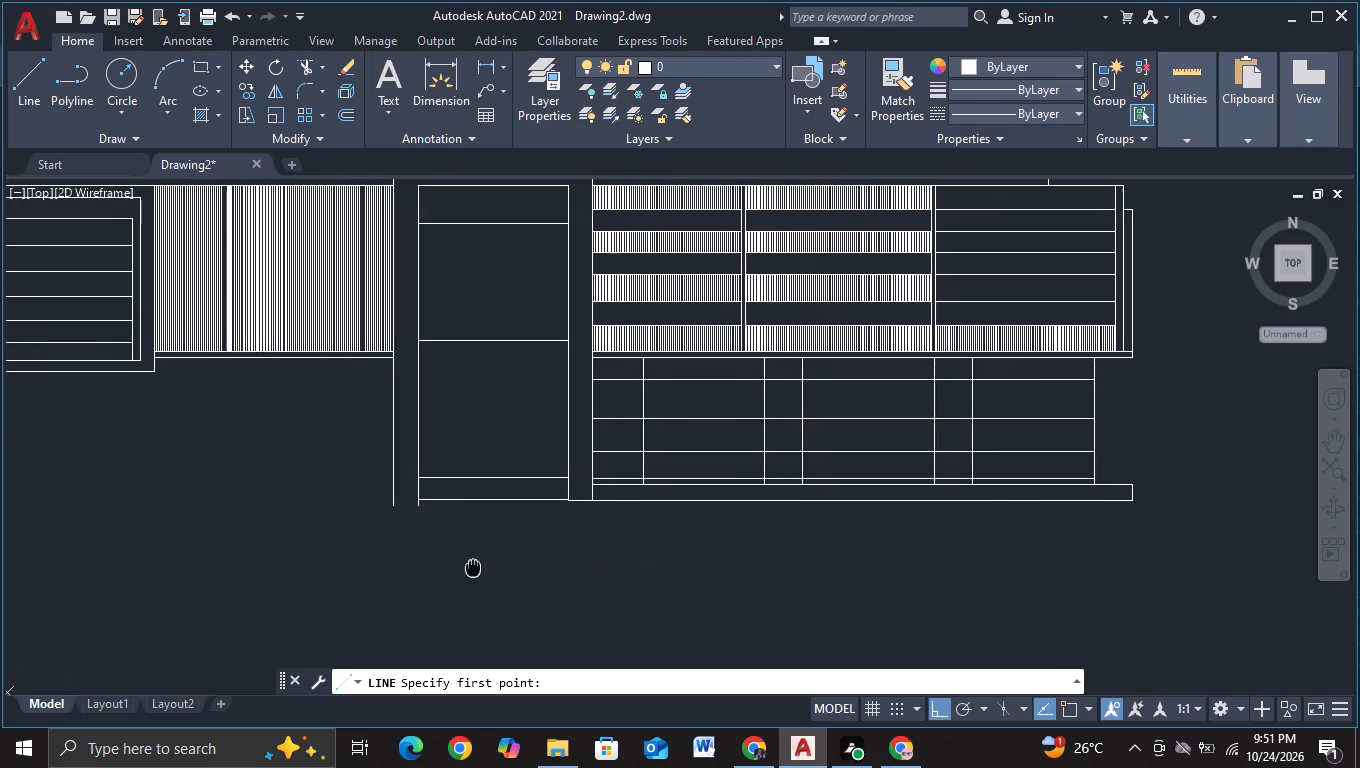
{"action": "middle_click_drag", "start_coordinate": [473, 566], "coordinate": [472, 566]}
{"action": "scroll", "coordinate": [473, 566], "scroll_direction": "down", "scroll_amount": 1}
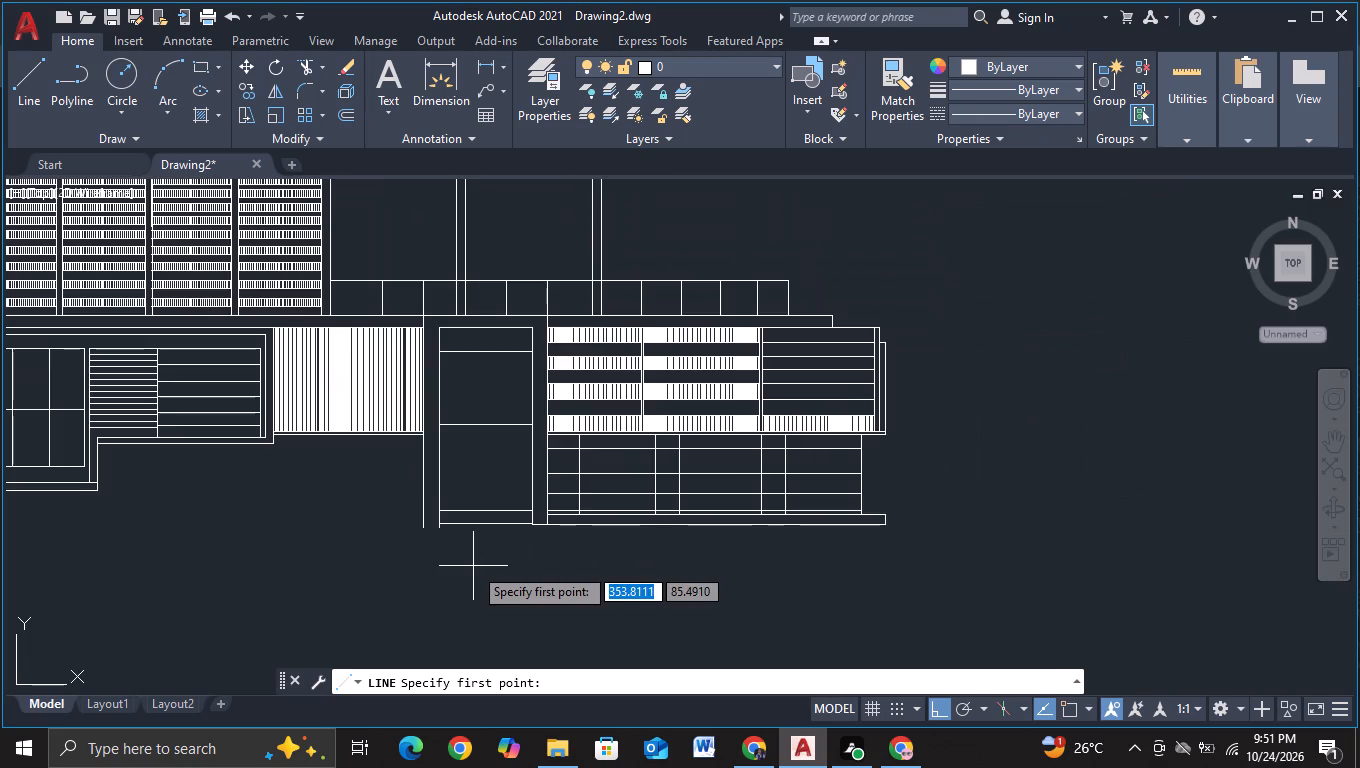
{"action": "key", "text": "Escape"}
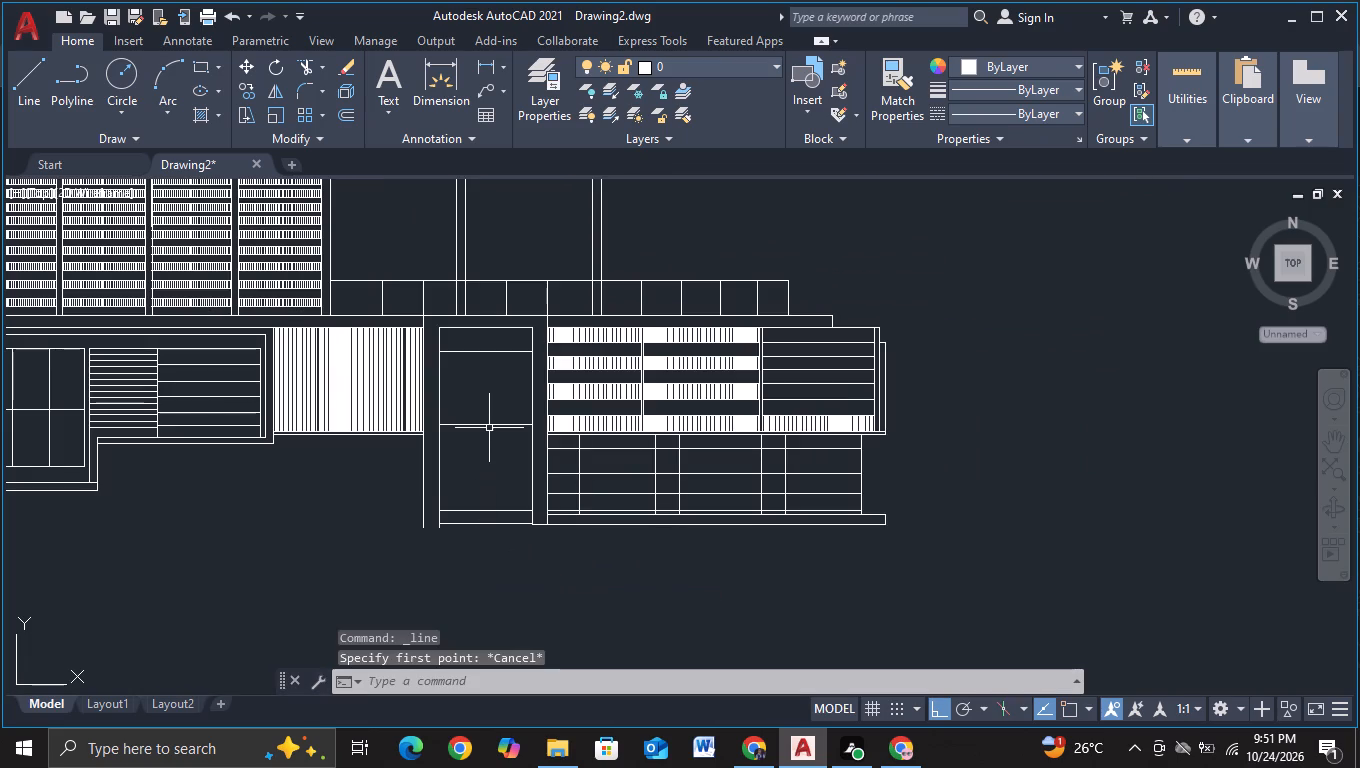
Move the door frame's middle horizontal line up slightly.
{"action": "left_click", "coordinate": [489, 426]}
{"action": "key", "text": "m"}
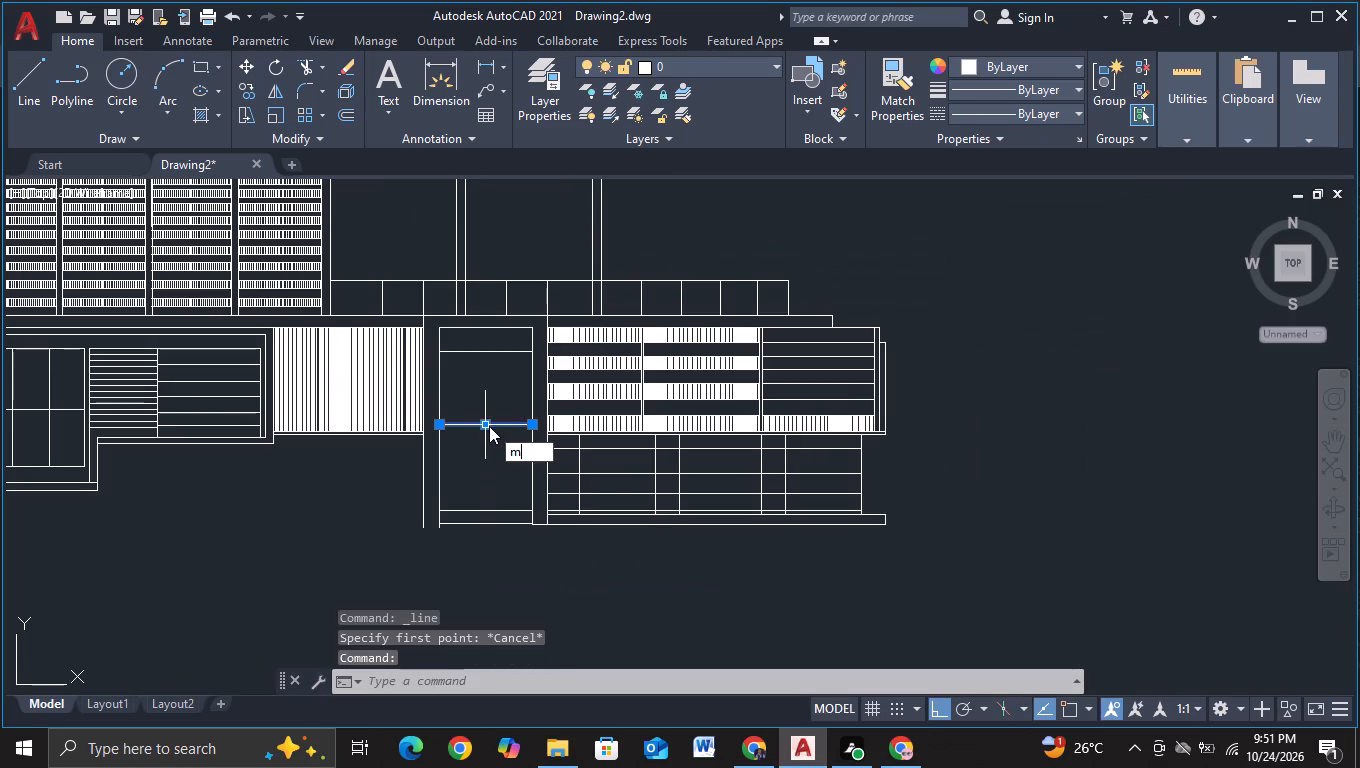
{"action": "left_click", "coordinate": [567, 472]}
{"action": "left_click", "coordinate": [480, 471]}
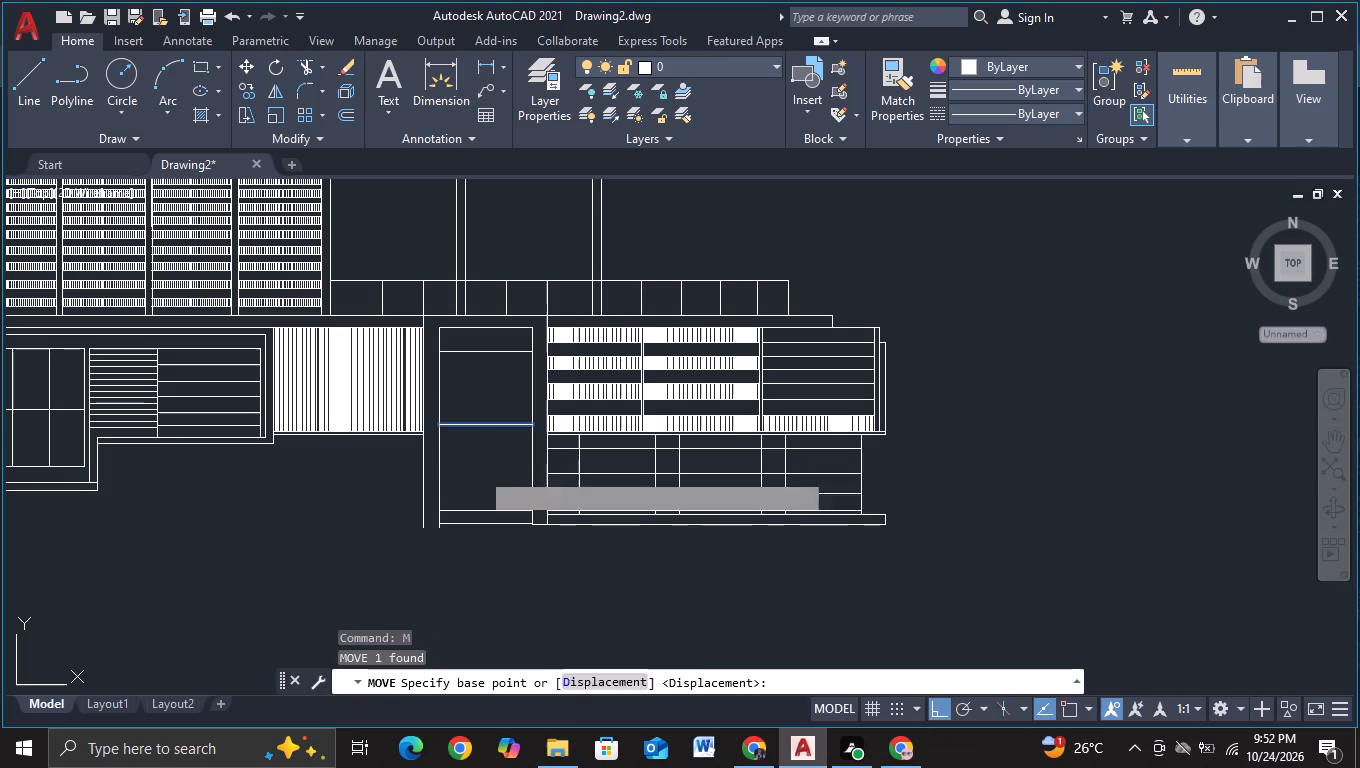
{"action": "left_click", "coordinate": [484, 456]}
{"action": "key", "text": "Escape"}
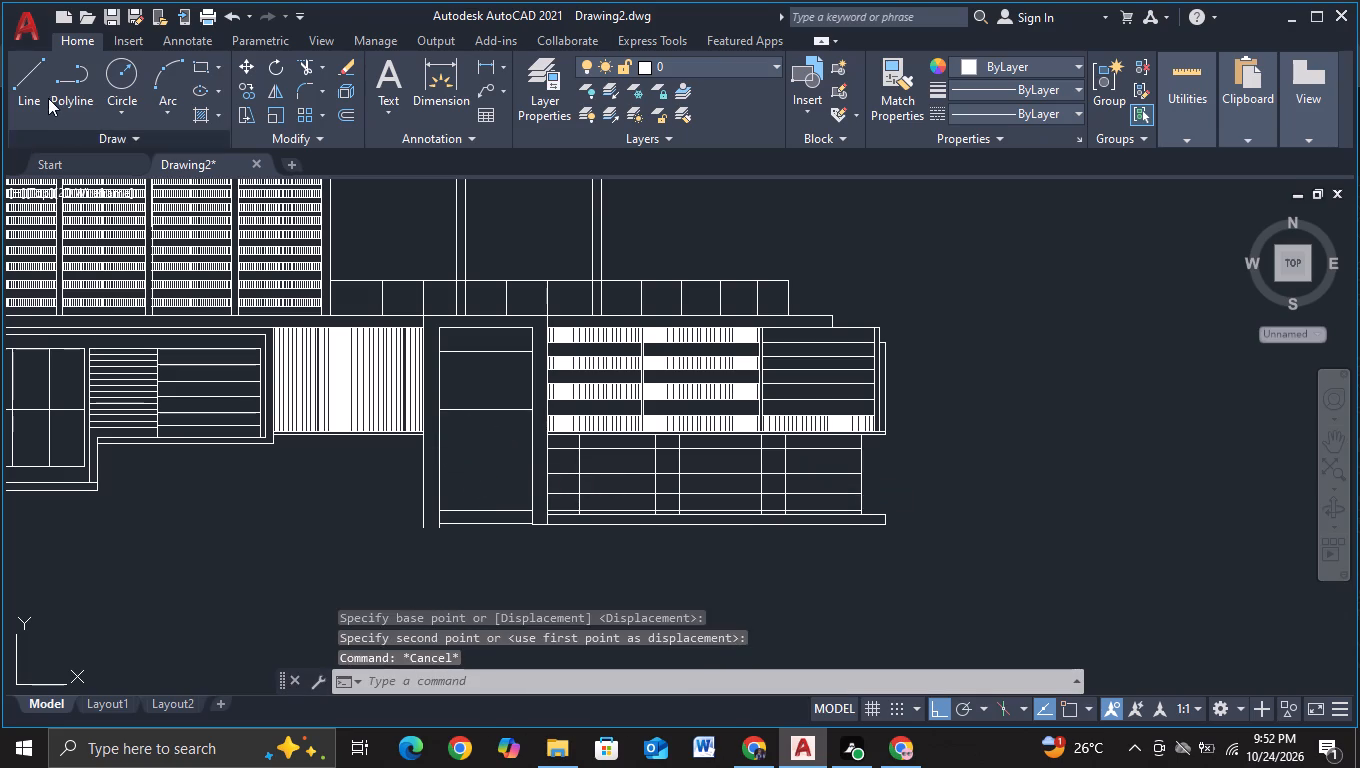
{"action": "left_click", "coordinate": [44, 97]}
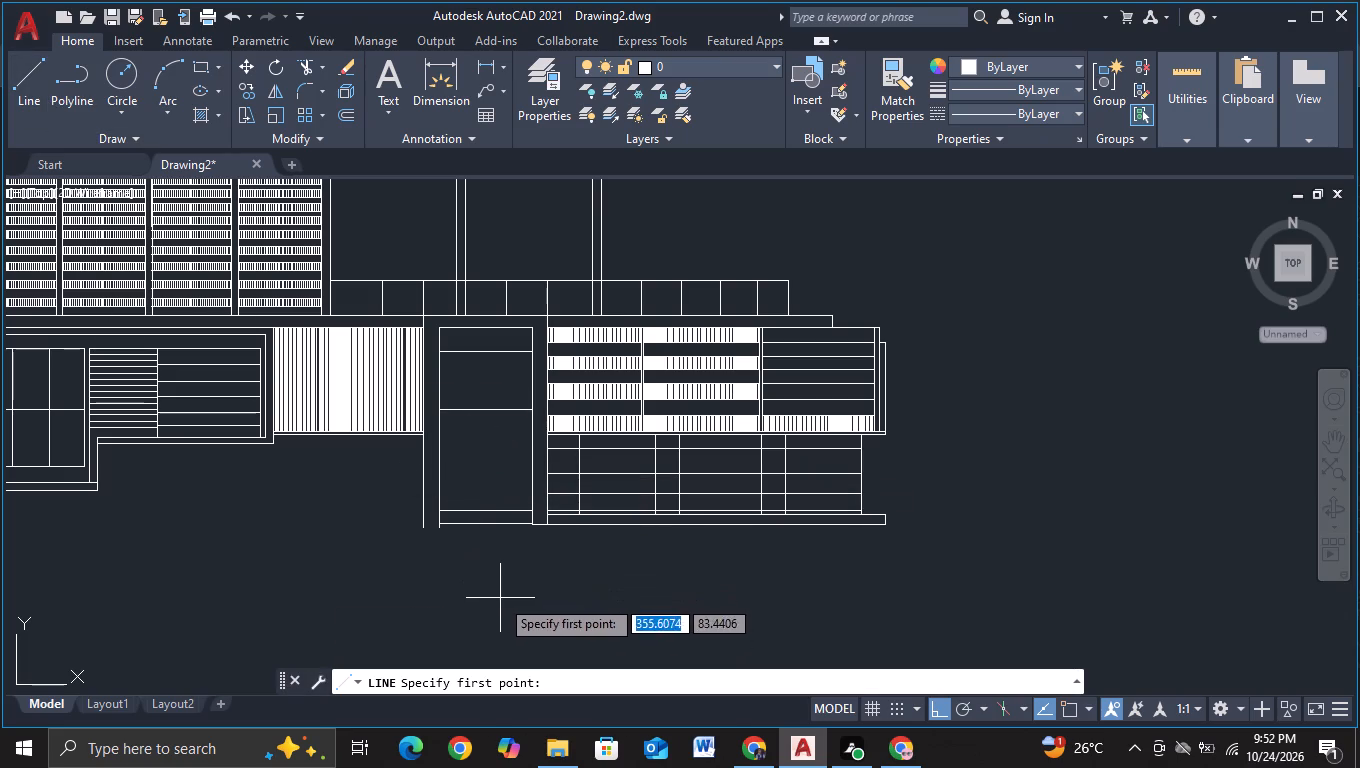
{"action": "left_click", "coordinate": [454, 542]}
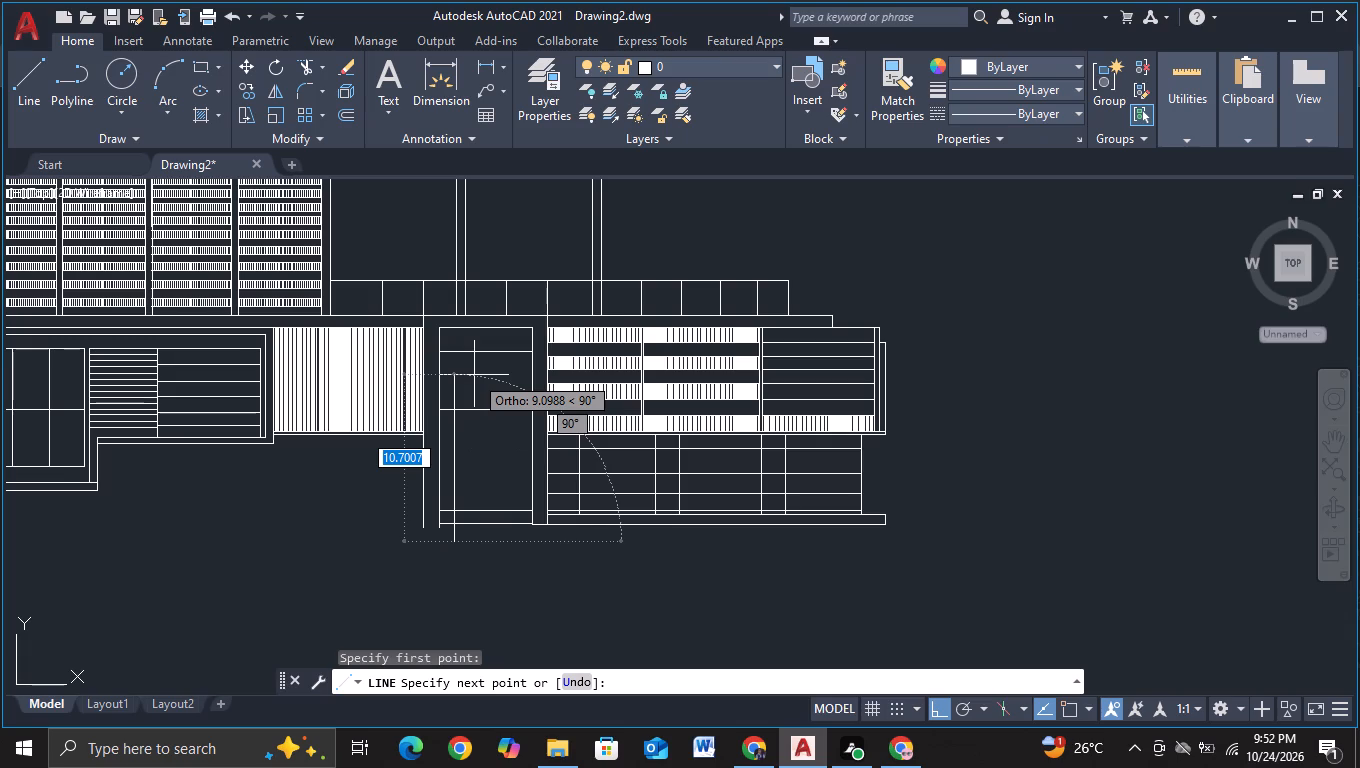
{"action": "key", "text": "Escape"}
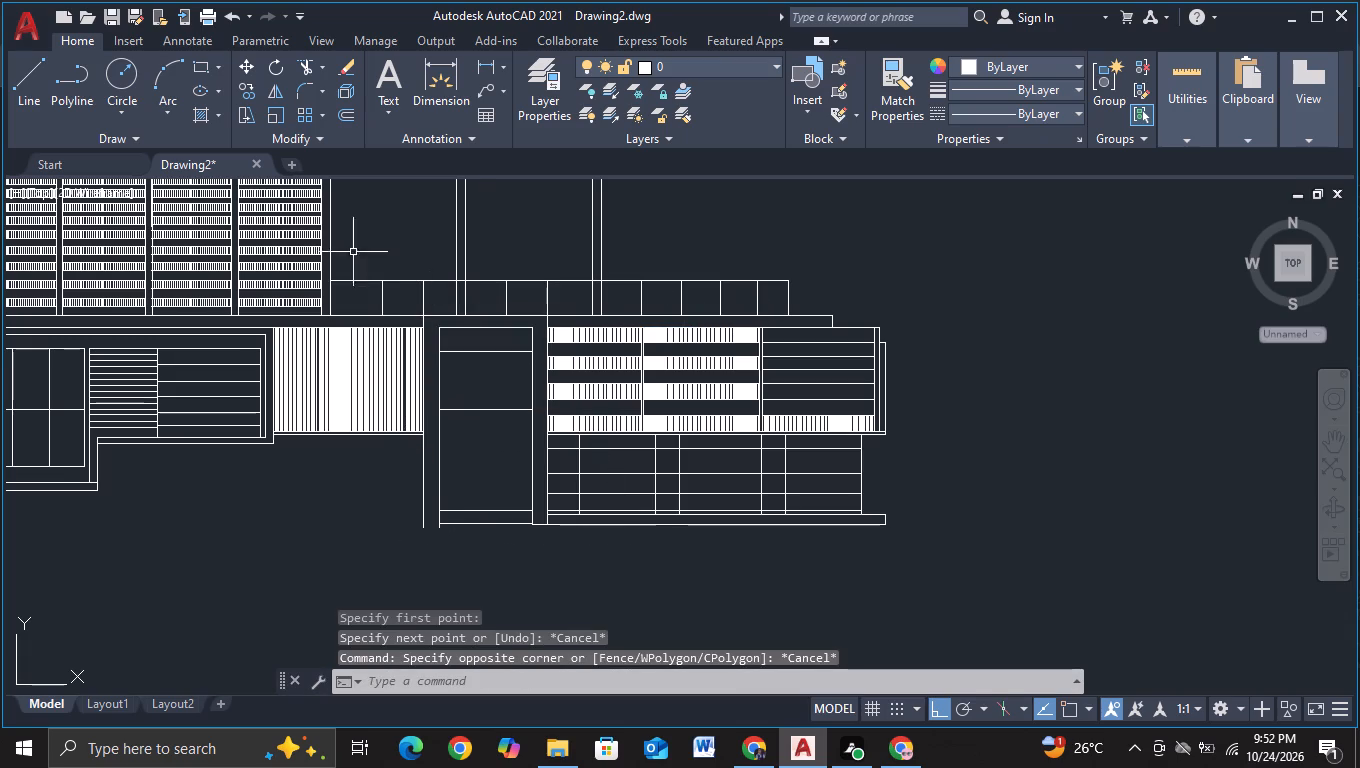
Draw a vertical line near the left side of the door frame, from below its base to above the middle horizontal line.
{"action": "left_click", "coordinate": [26, 96]}
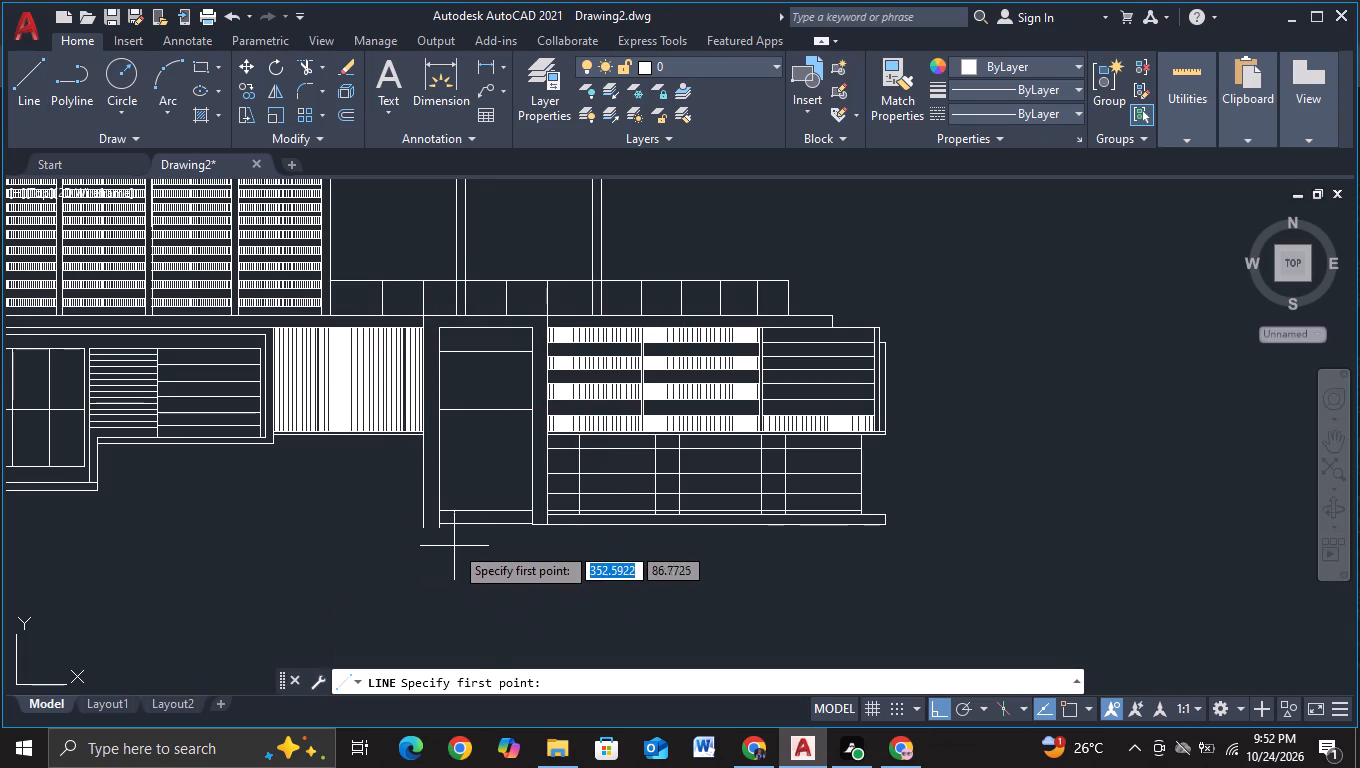
{"action": "left_click", "coordinate": [454, 545]}
{"action": "left_click", "coordinate": [463, 375]}
{"action": "key", "text": "Escape"}
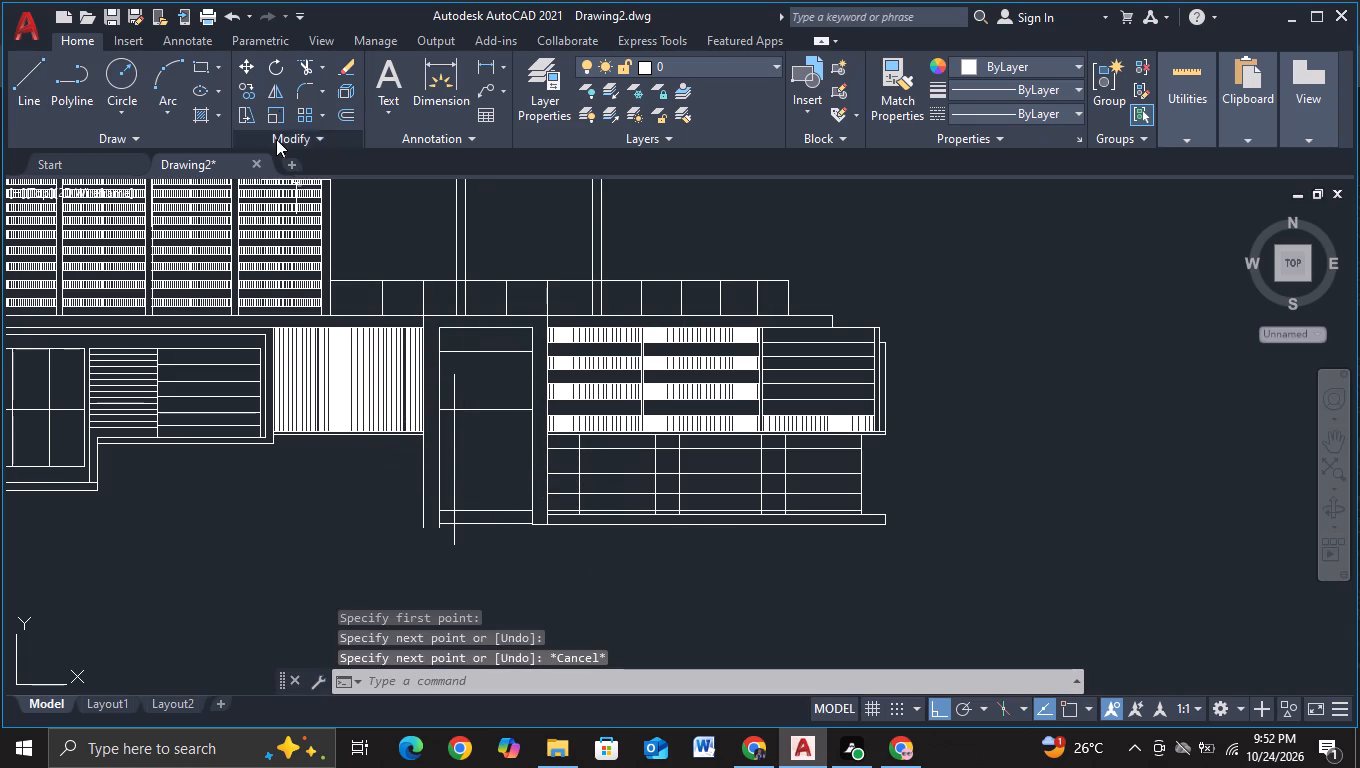
Trim the vertical line's ends to the door frame's middle horizontal line and its base line.
{"action": "left_click", "coordinate": [302, 63]}
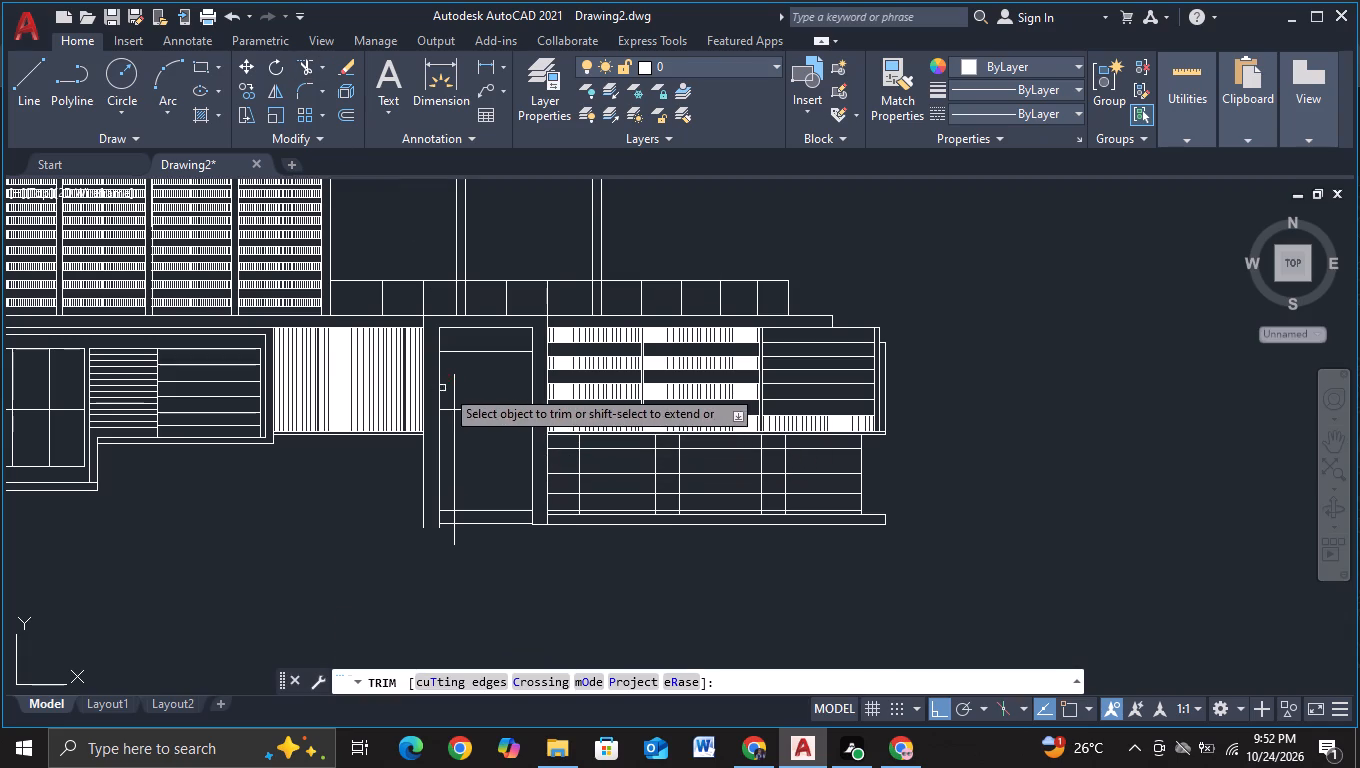
{"action": "left_click", "coordinate": [456, 388]}
{"action": "left_click", "coordinate": [457, 544]}
{"action": "key", "text": "Escape"}
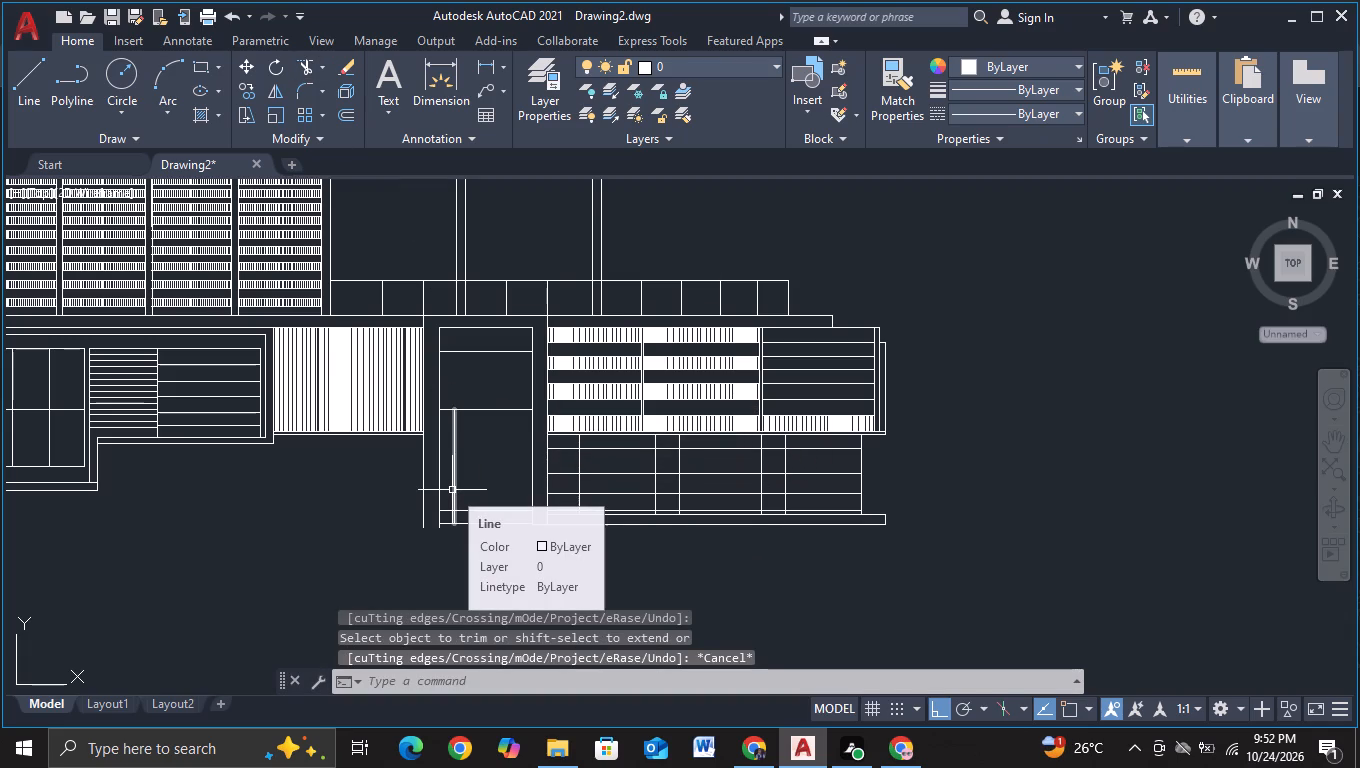
Copy the vertical line four times to the right, about 1 unit apart, across the door frame's lower part.
{"action": "left_click", "coordinate": [452, 490]}
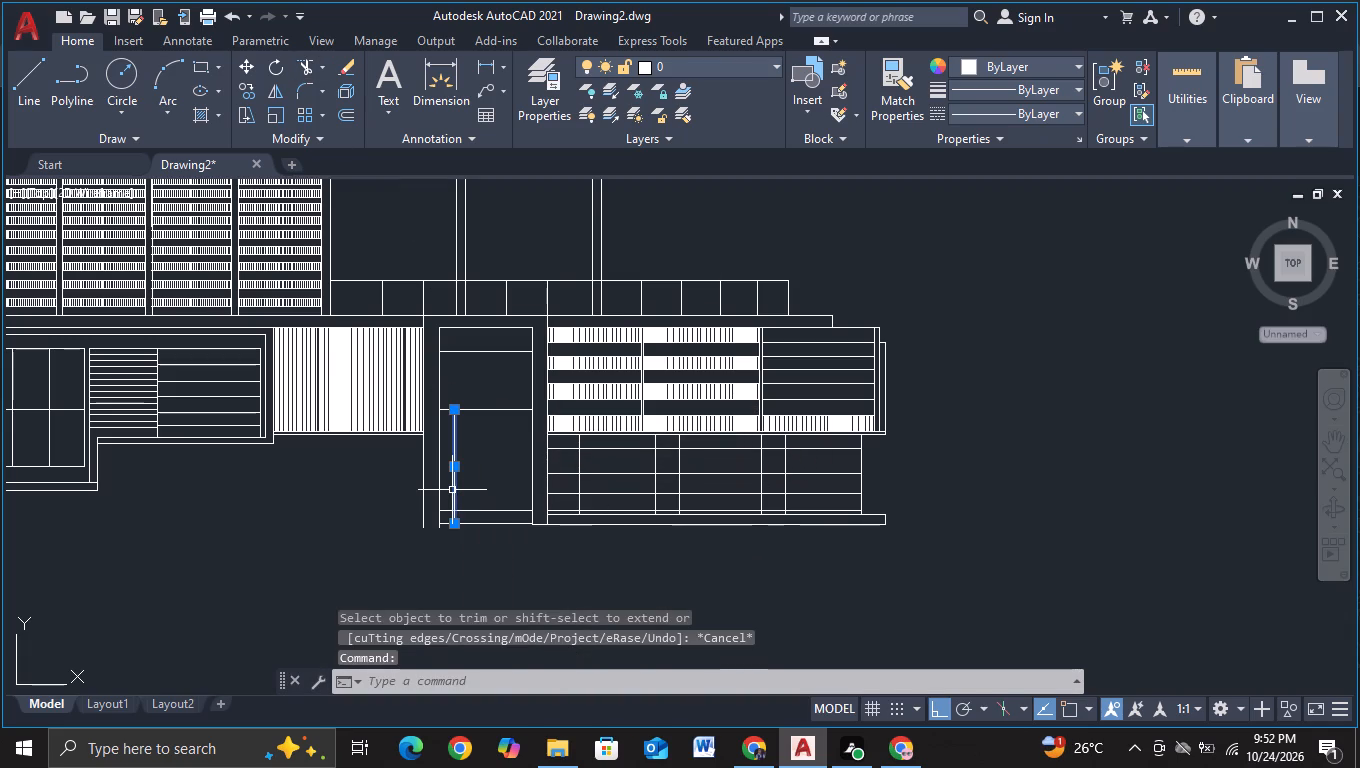
{"action": "key", "text": "c"}
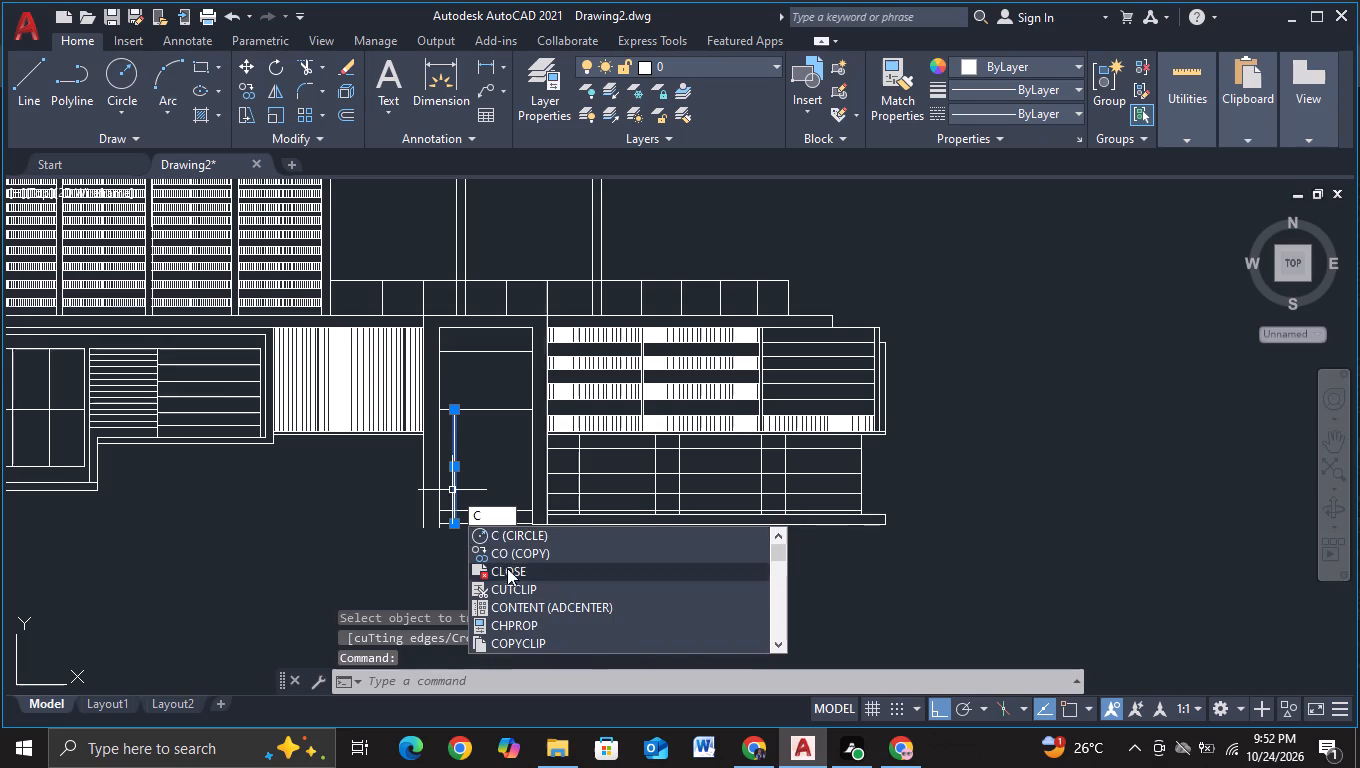
{"action": "double_click", "coordinate": [511, 556]}
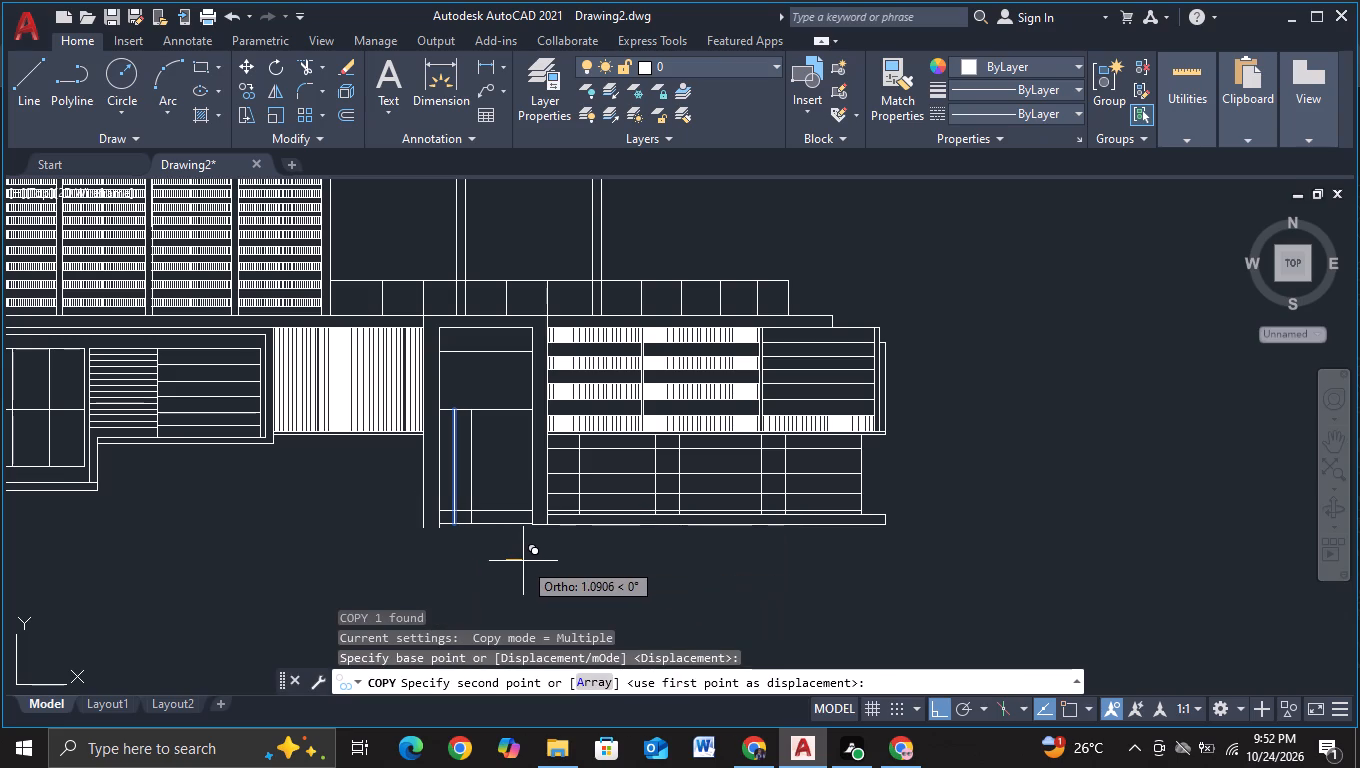
{"action": "left_click", "coordinate": [521, 562]}
{"action": "left_click", "coordinate": [536, 563]}
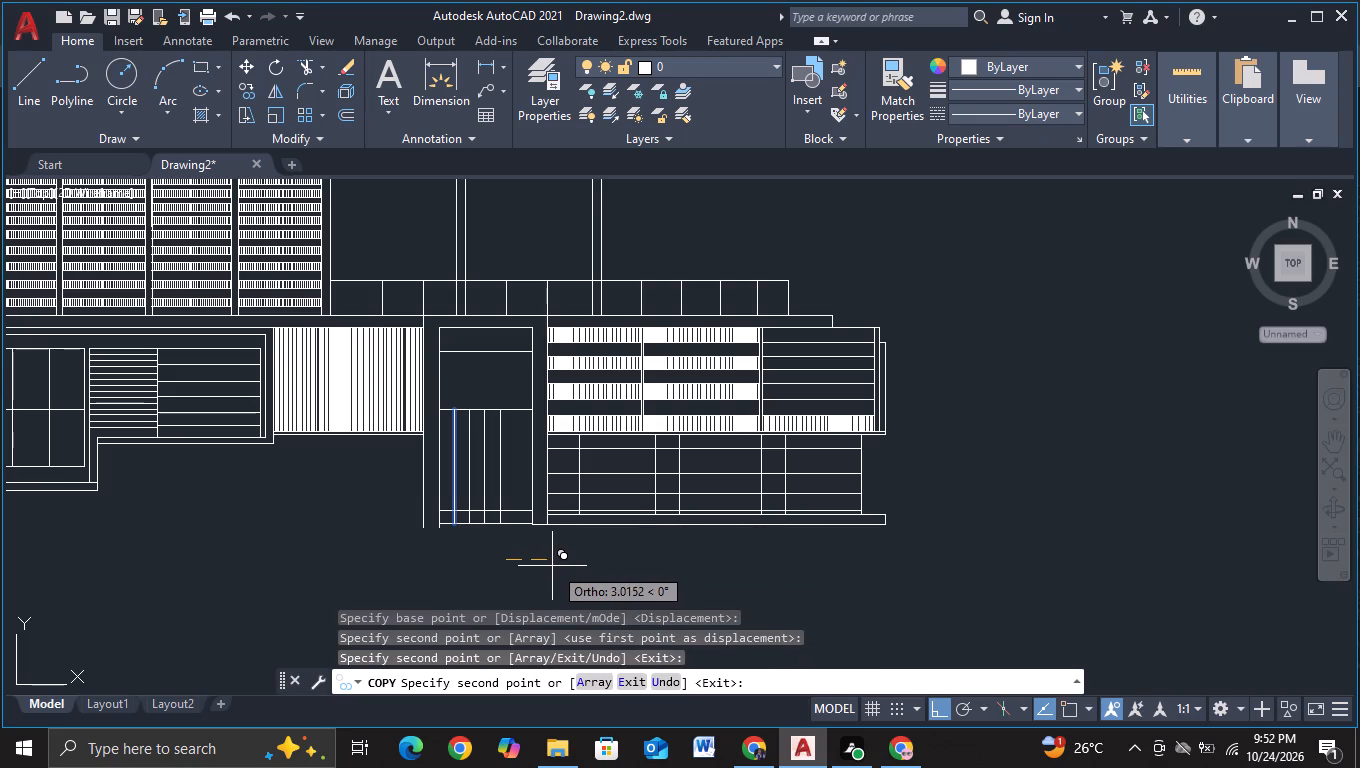
{"action": "left_click", "coordinate": [551, 565]}
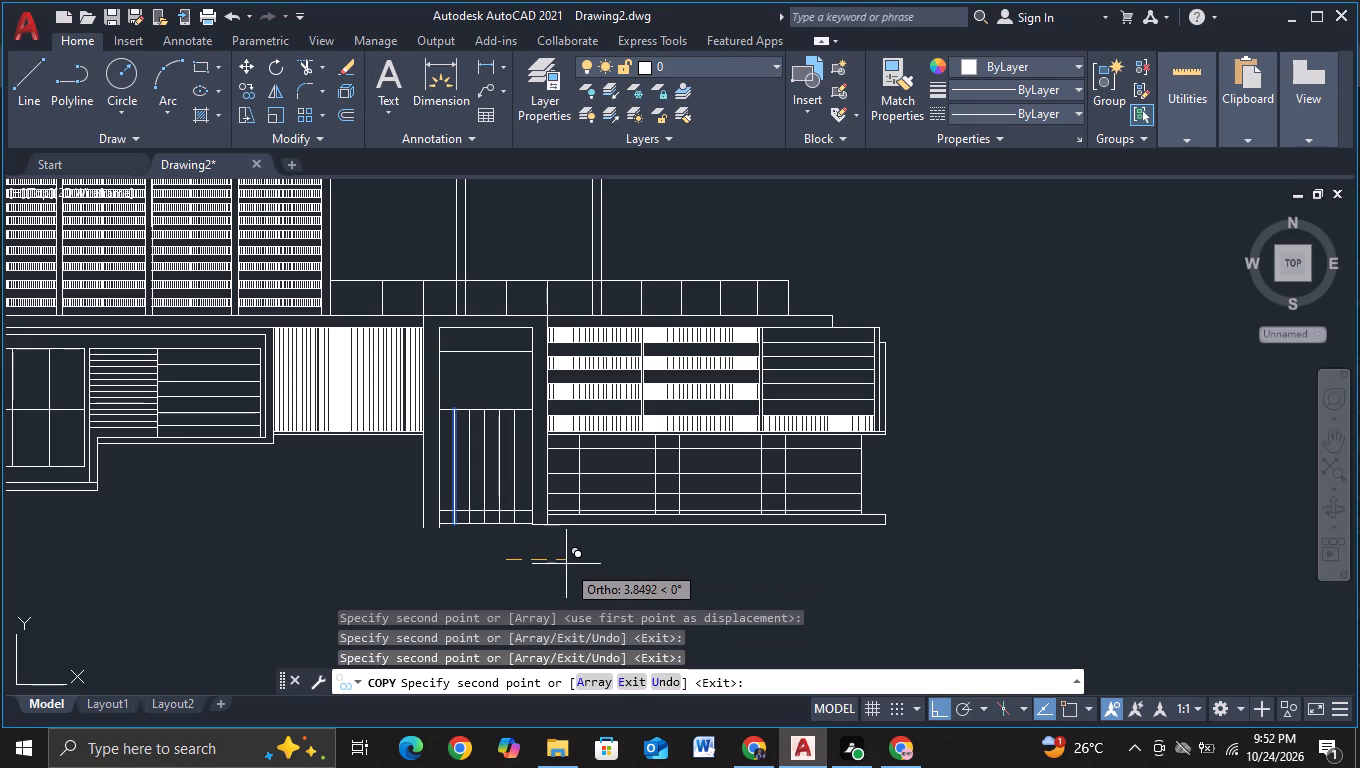
{"action": "left_click", "coordinate": [567, 564]}
{"action": "key", "text": "Escape"}
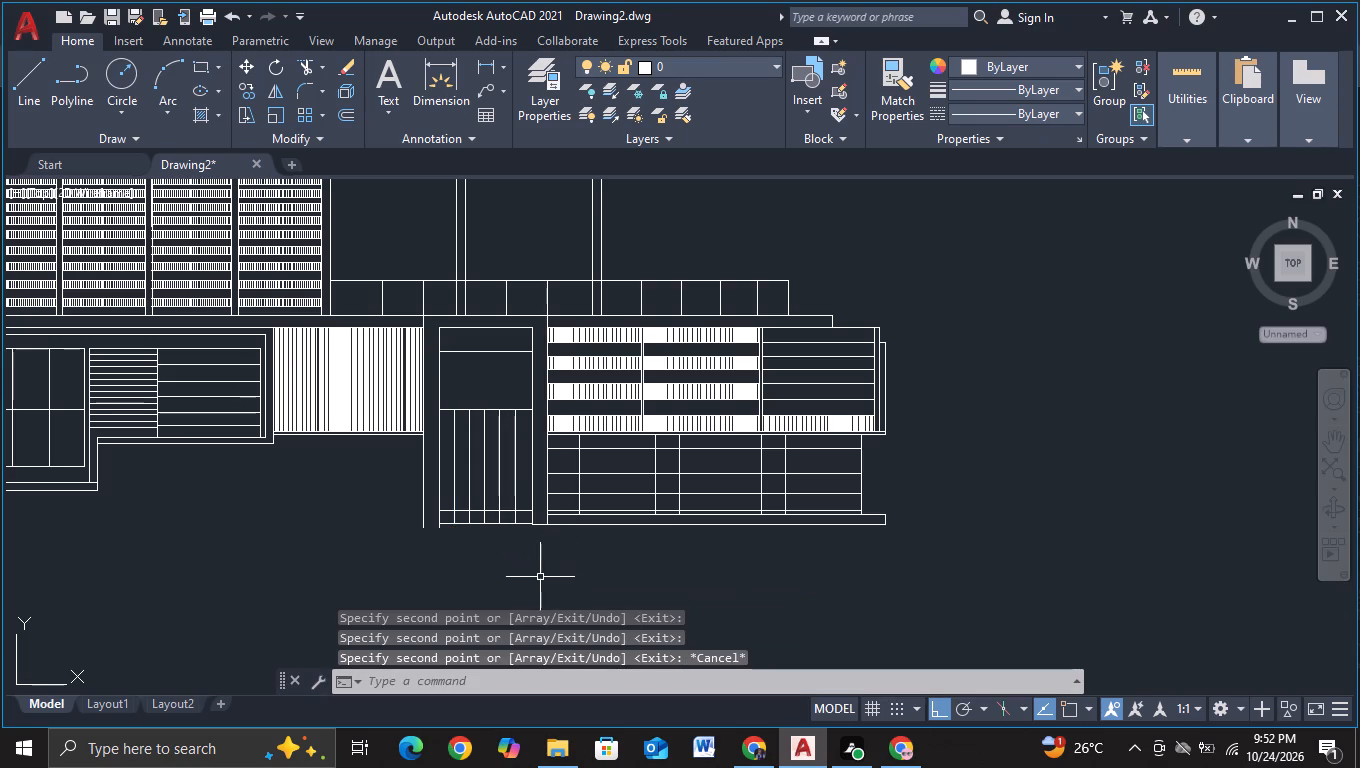
Move the lower horizontal line across the door frame's slats up about 2.76 units.
{"action": "middle_click_drag", "start_coordinate": [538, 577], "coordinate": [539, 543]}
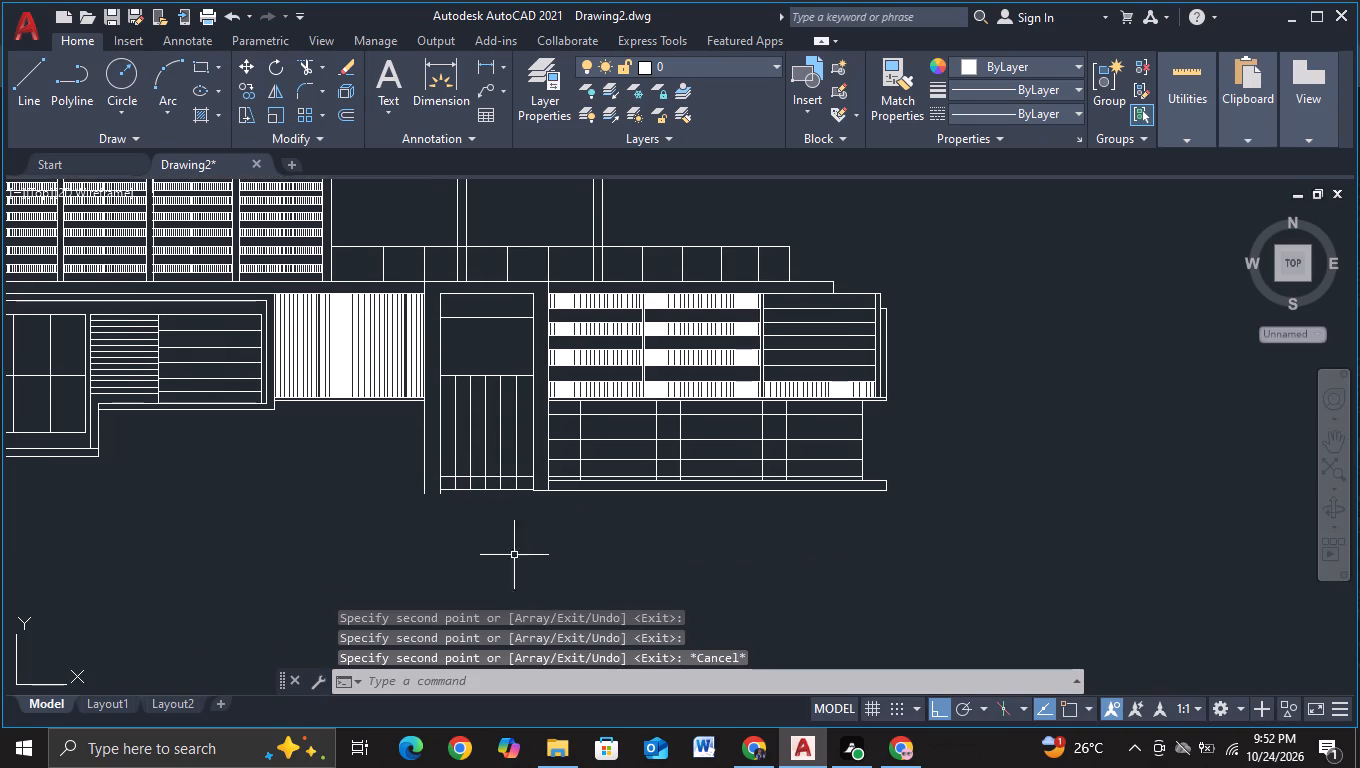
{"action": "left_click", "coordinate": [494, 476]}
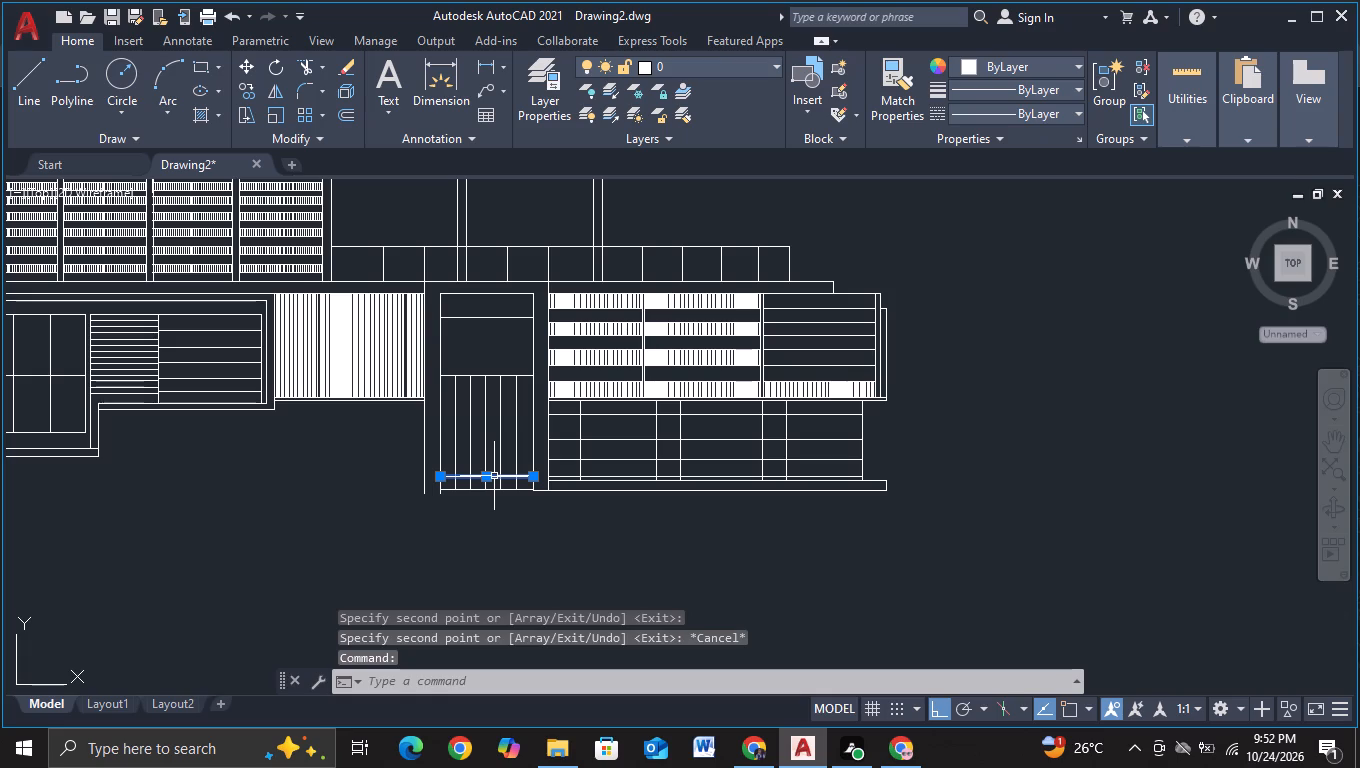
{"action": "key", "text": "m"}
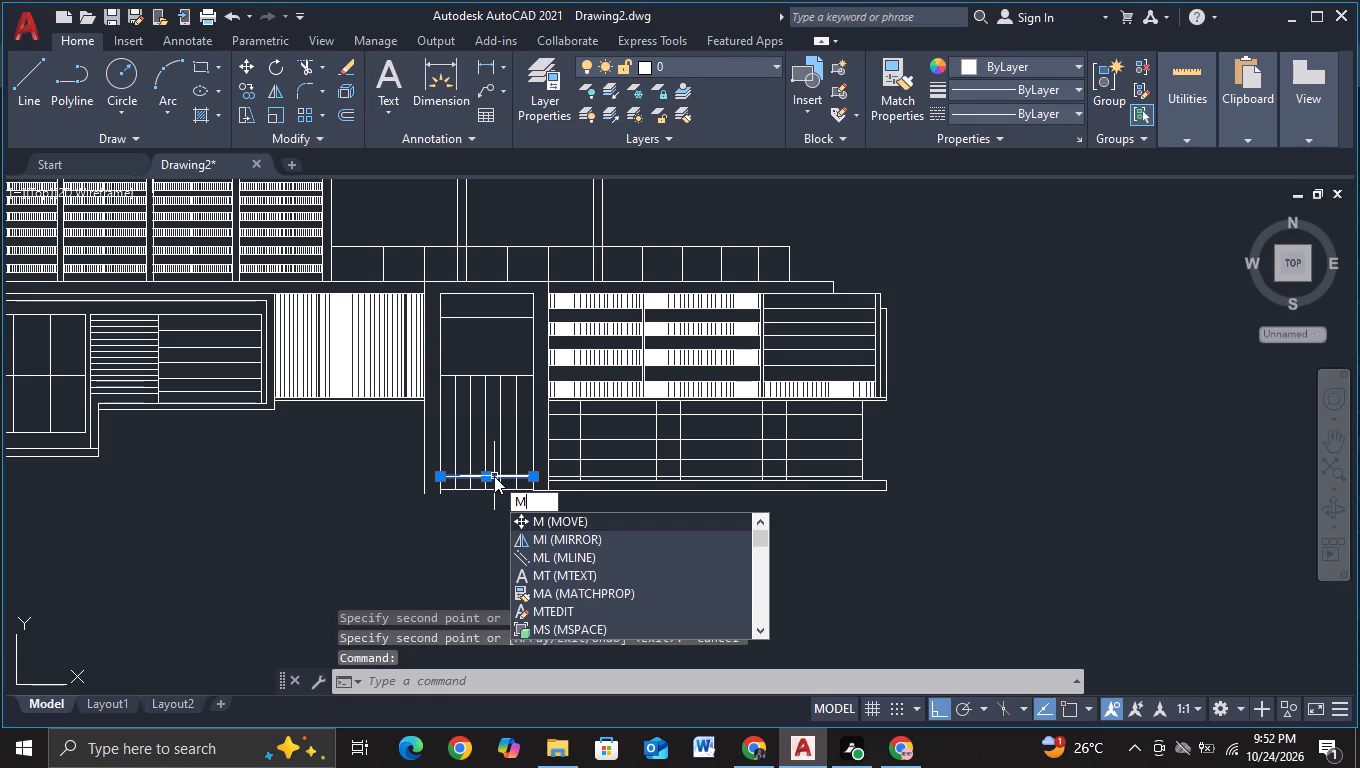
{"action": "left_click", "coordinate": [558, 524]}
{"action": "left_click", "coordinate": [541, 546]}
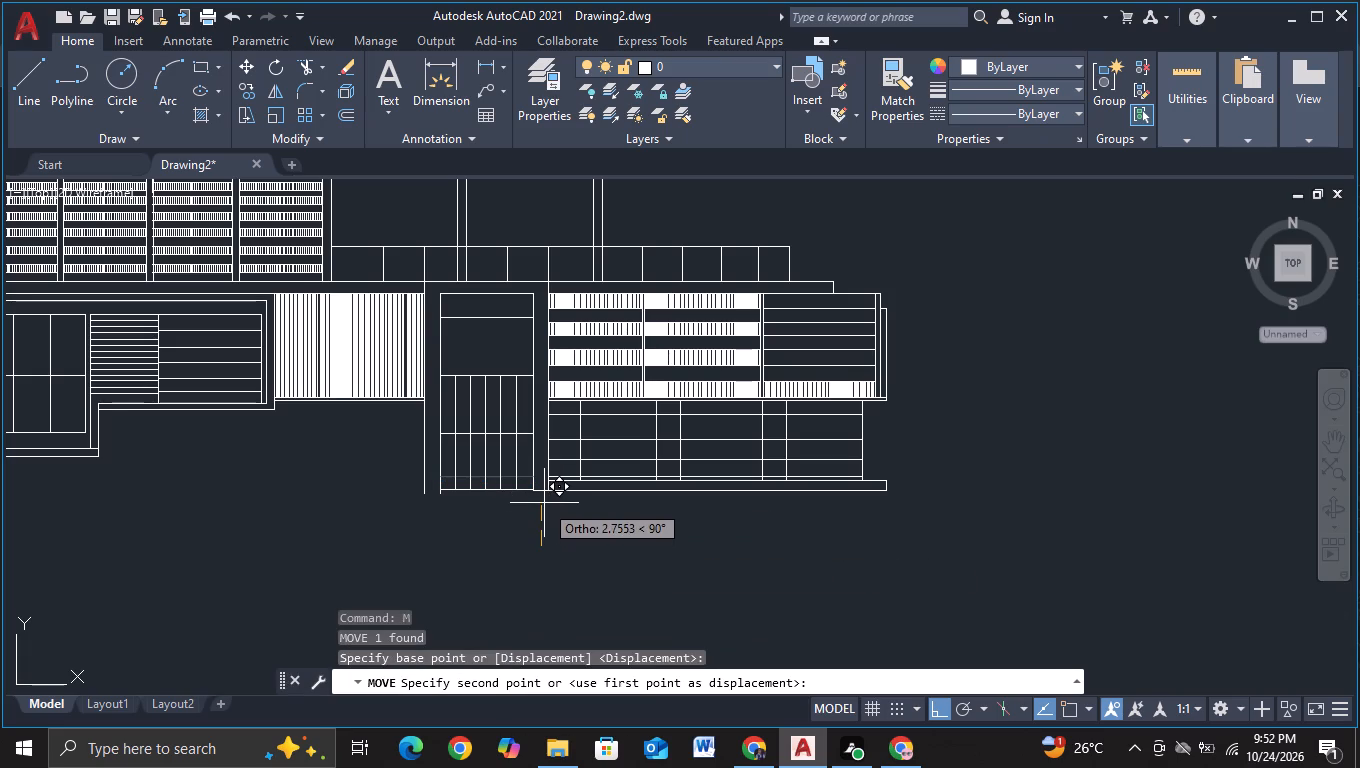
{"action": "left_click", "coordinate": [544, 503]}
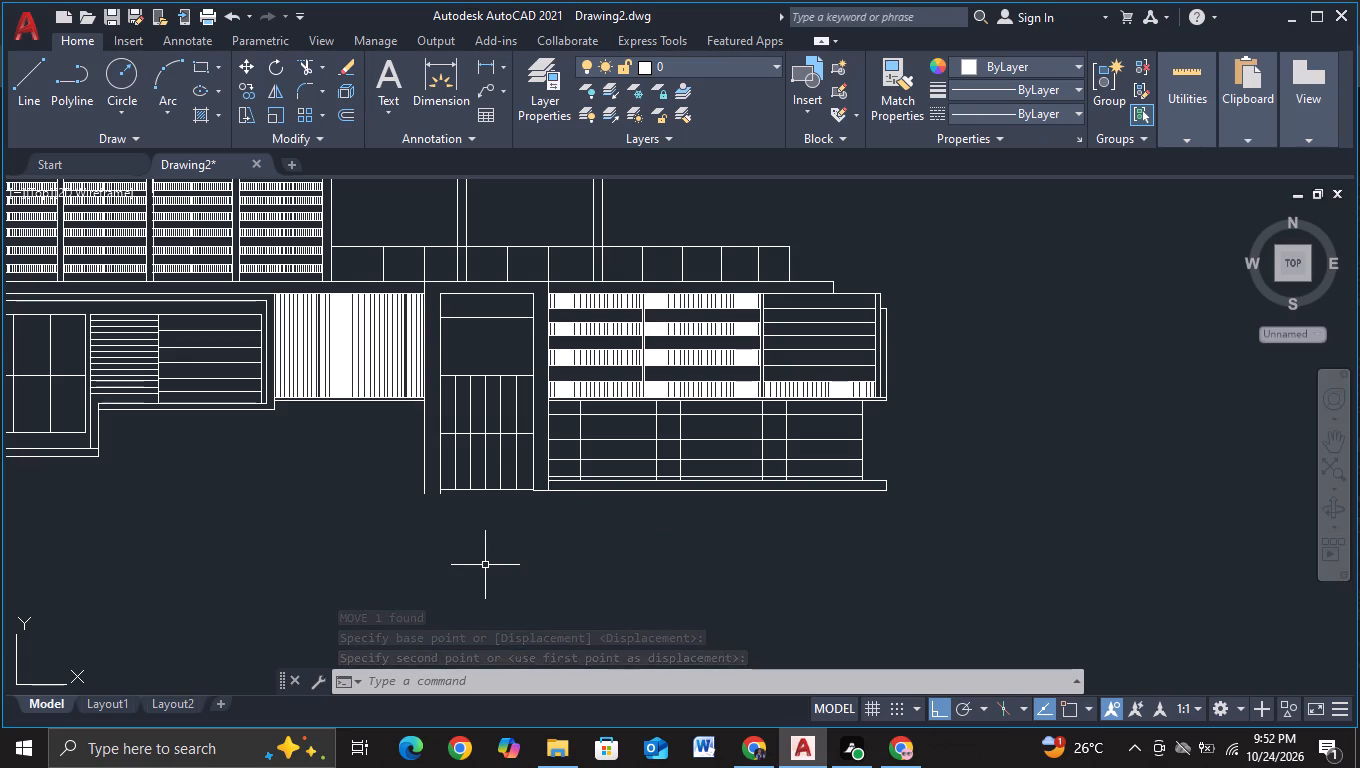
Move the door frame's base line up about 0.83 units.
{"action": "left_click", "coordinate": [496, 489]}
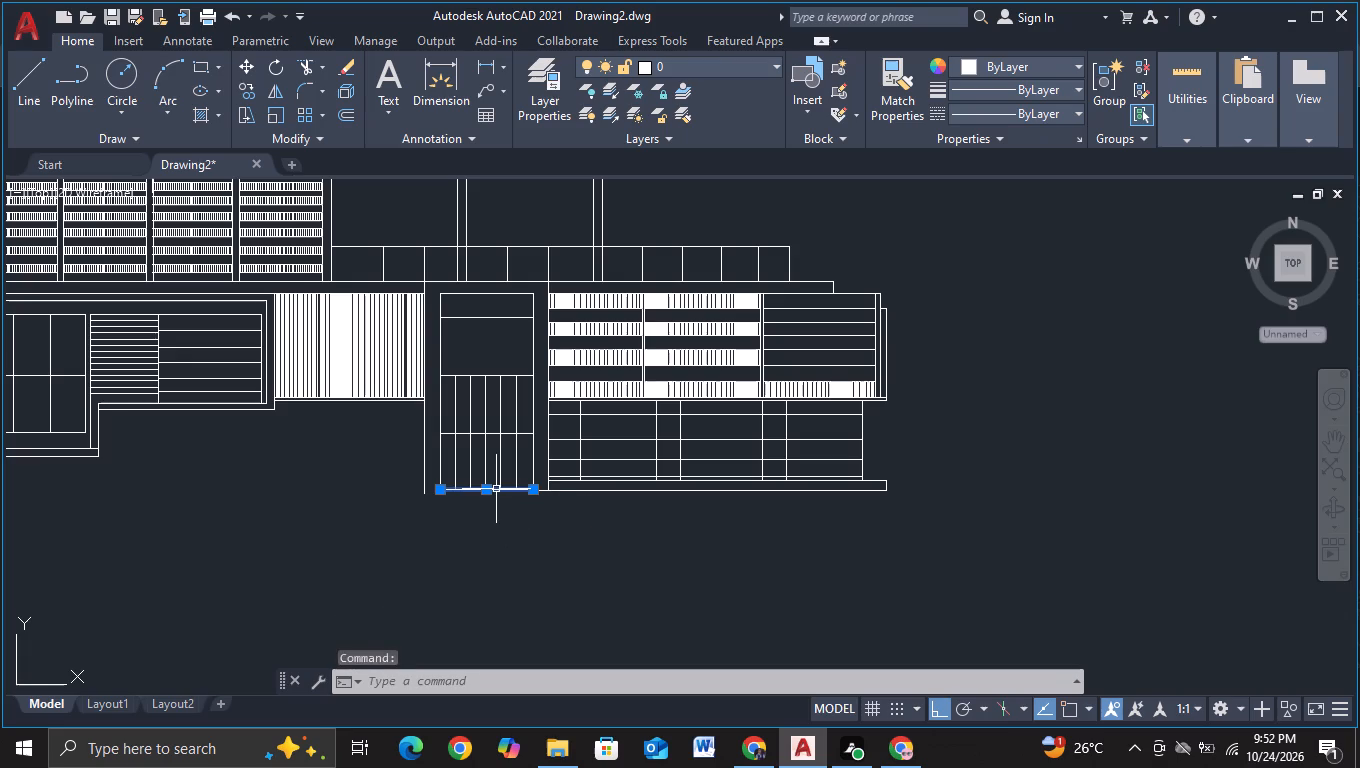
{"action": "key", "text": "m"}
{"action": "left_click", "coordinate": [541, 532]}
{"action": "left_click", "coordinate": [530, 565]}
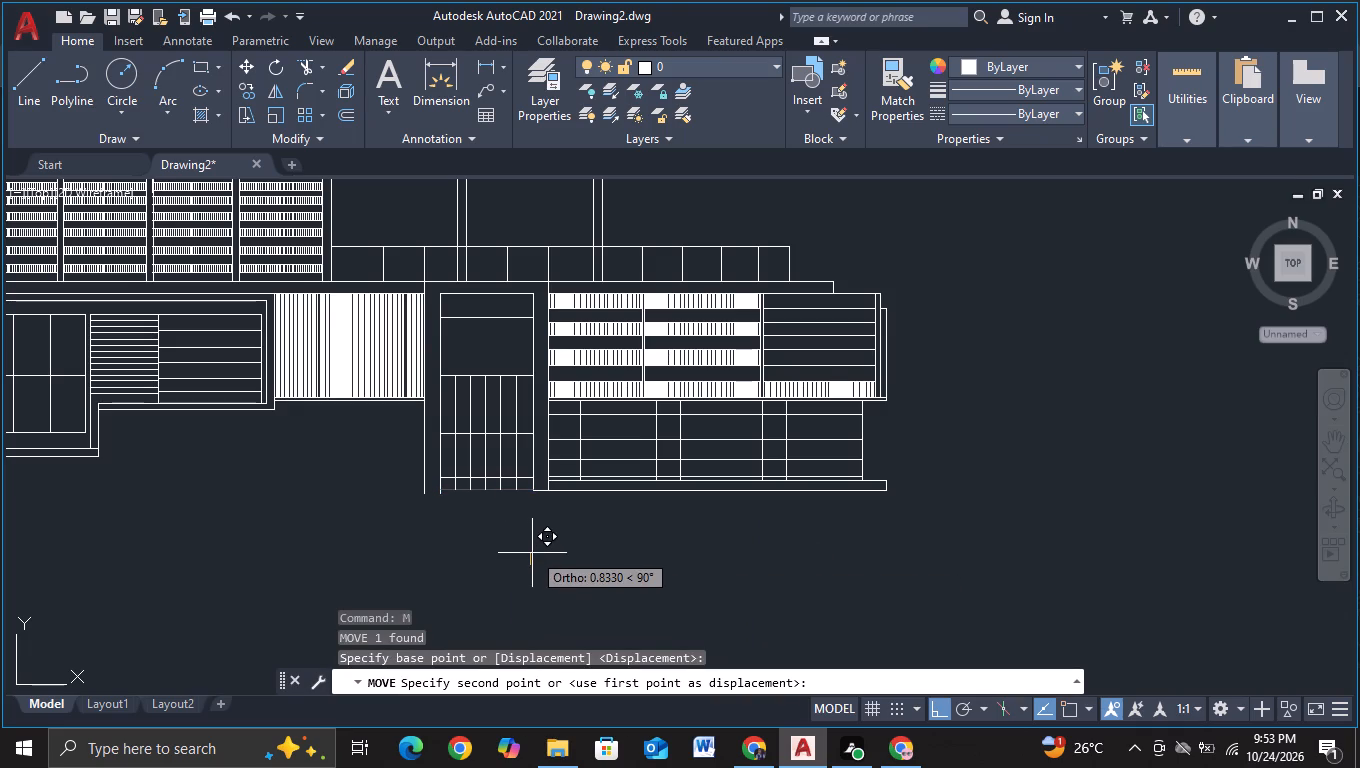
{"action": "left_click", "coordinate": [532, 553]}
{"action": "key", "text": "Escape"}
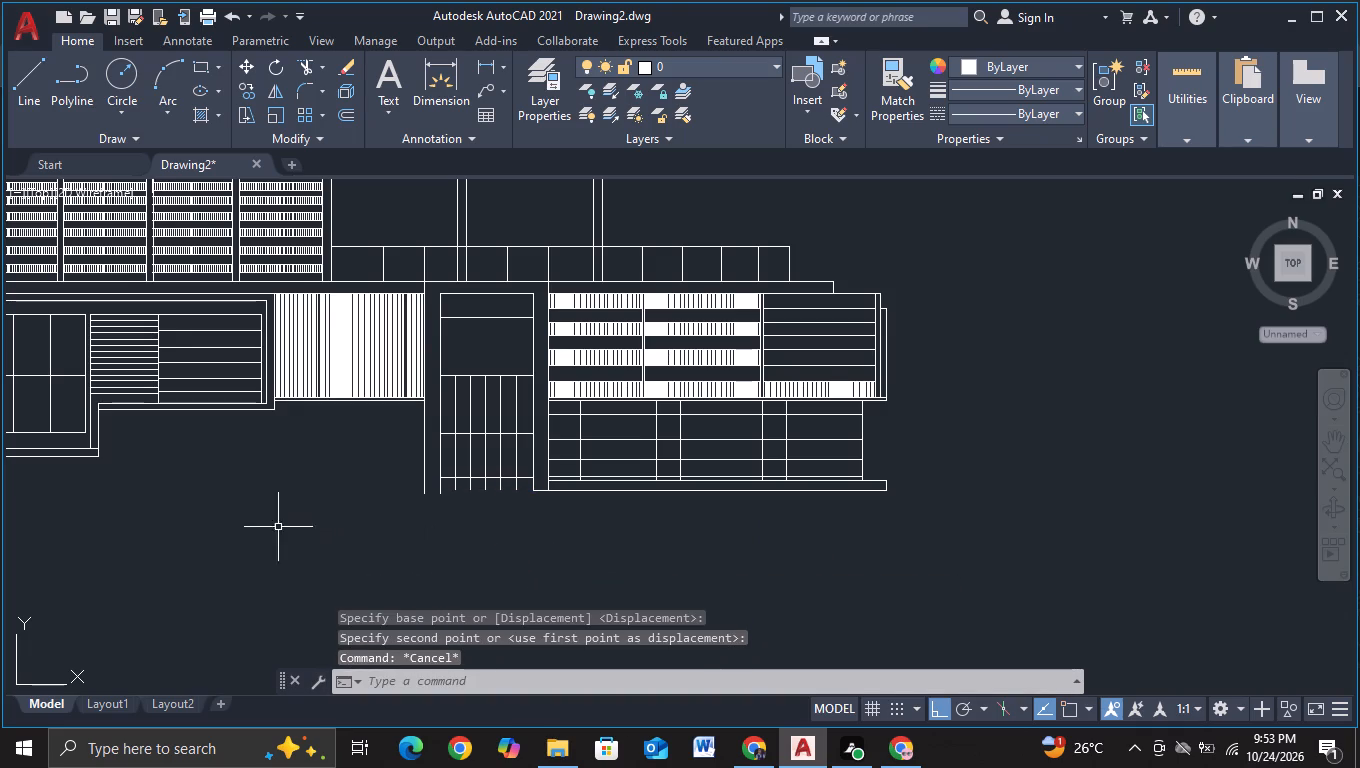
Turn object snap on and draw a horizontal ground line from the door frame's lower right corner leftward, past the surround's outer left line.
{"action": "left_click", "coordinate": [21, 102]}
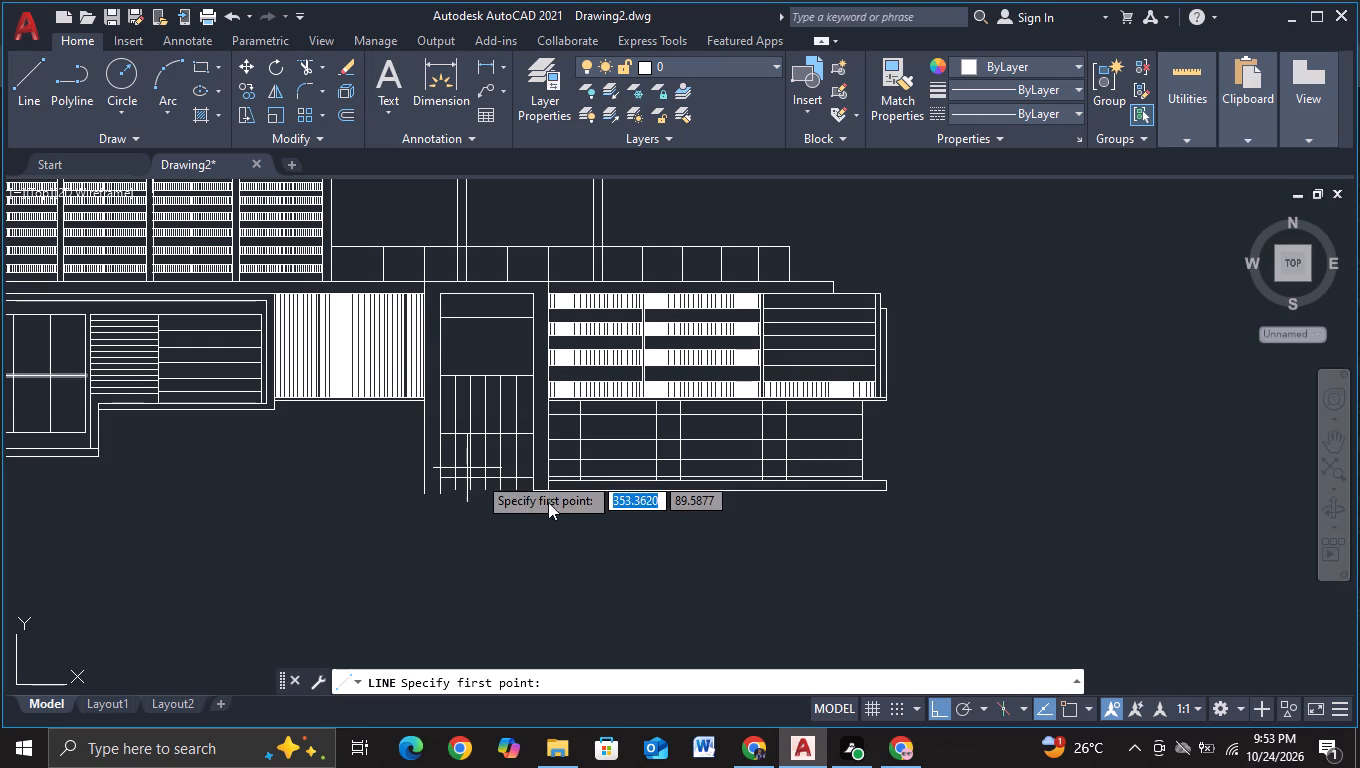
{"action": "key", "text": "F3"}
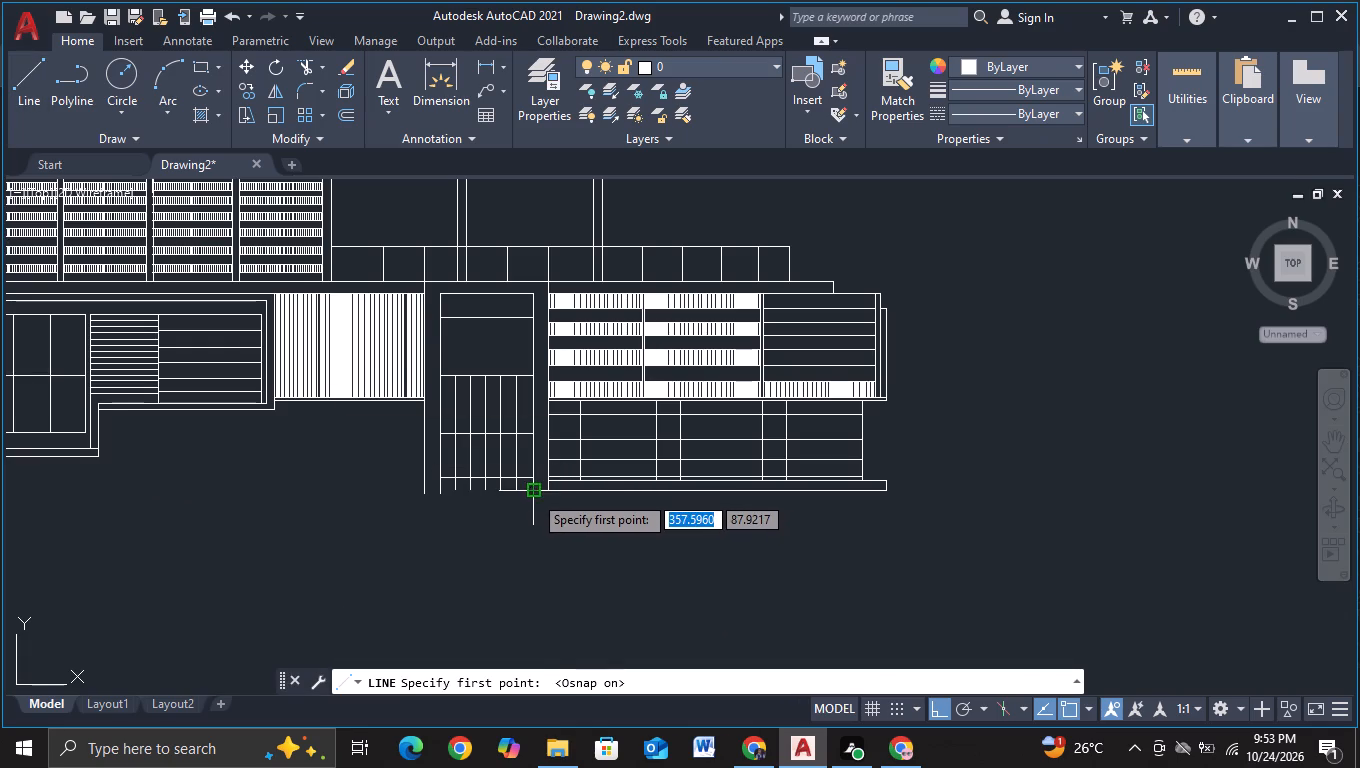
{"action": "left_click", "coordinate": [533, 494]}
{"action": "left_click", "coordinate": [350, 501]}
{"action": "key", "text": "Escape"}
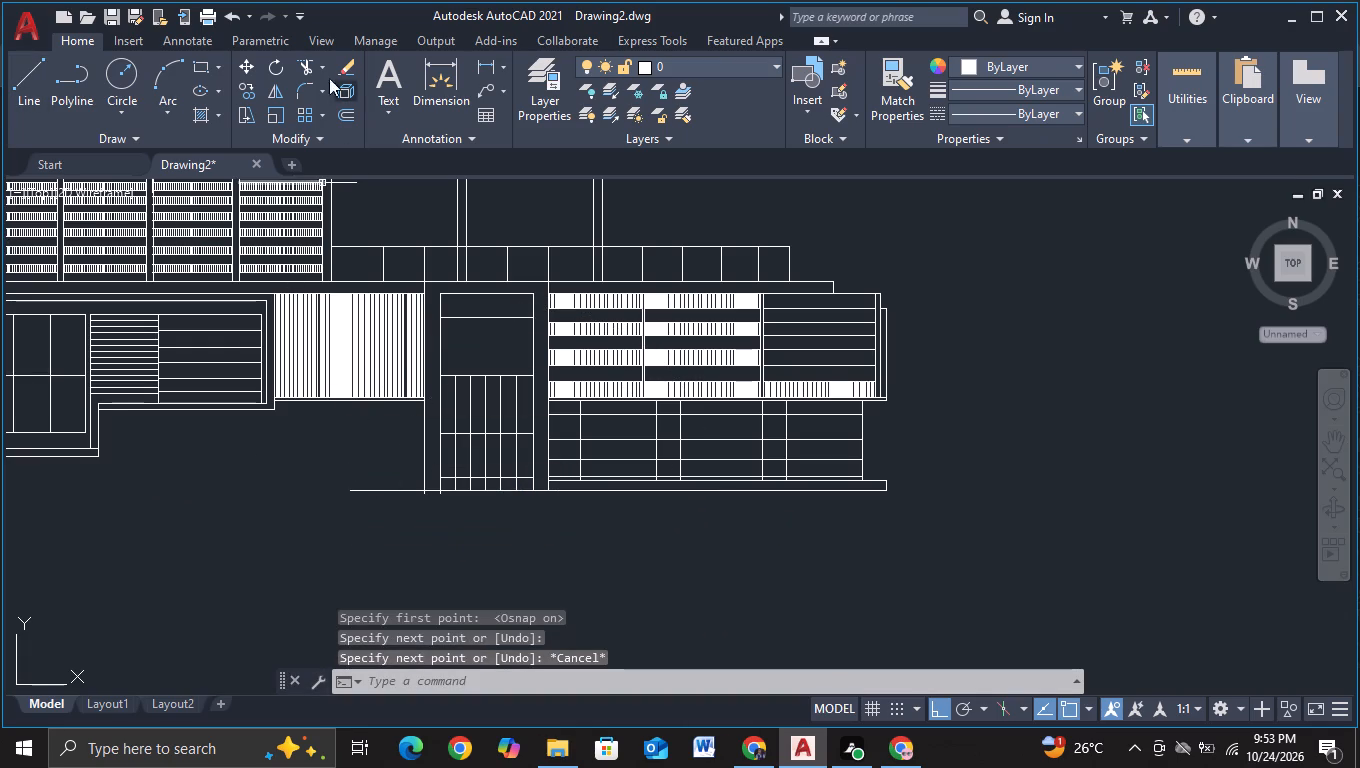
Trim the ground line's overhang beyond the door surround's left line and the vertical line ends projecting below it.
{"action": "left_click", "coordinate": [307, 66]}
{"action": "left_click", "coordinate": [387, 476]}
{"action": "left_click", "coordinate": [387, 510]}
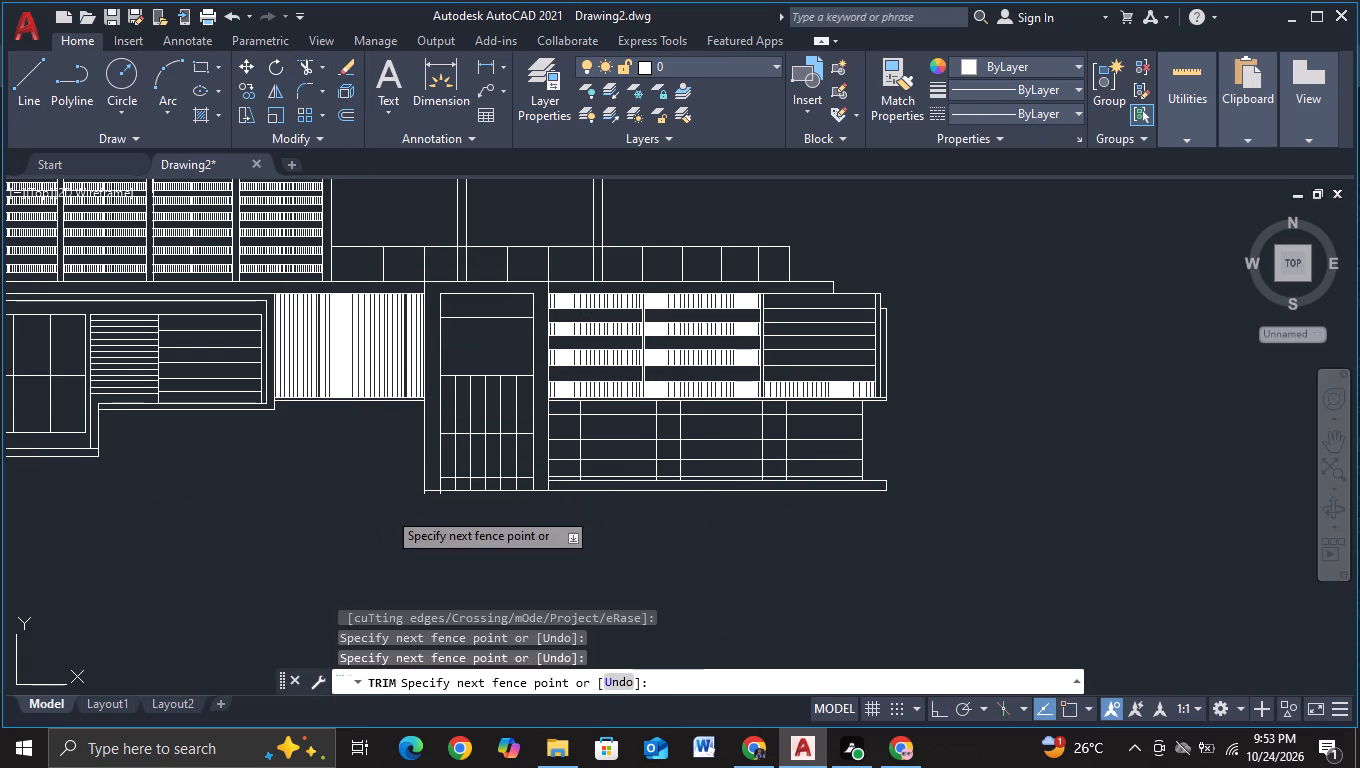
{"action": "scroll", "coordinate": [410, 512], "scroll_direction": "up", "scroll_amount": 3}
{"action": "left_click", "coordinate": [443, 438]}
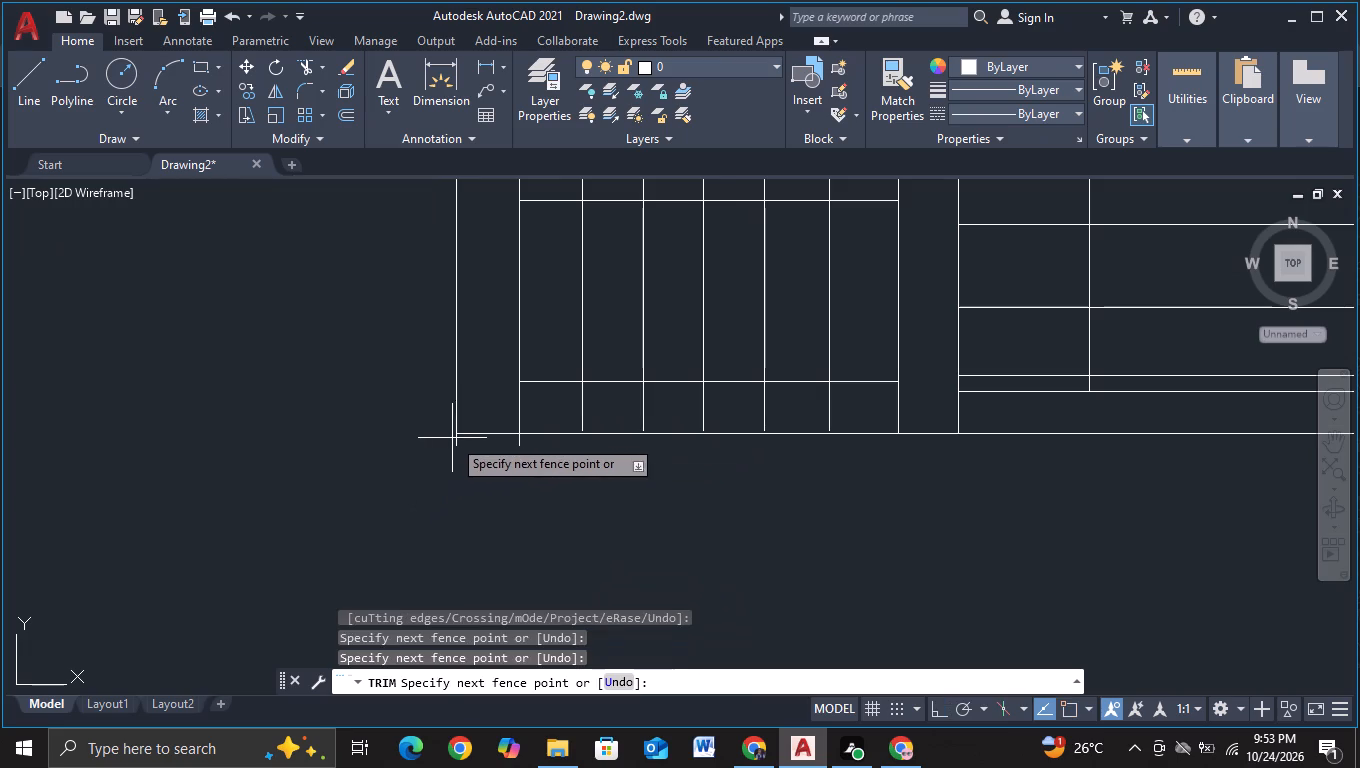
{"action": "left_click", "coordinate": [533, 440]}
Trim the slat ends below the door frame's bottom horizontal line.
{"action": "scroll", "coordinate": [561, 506], "scroll_direction": "down", "scroll_amount": 2}
{"action": "scroll", "coordinate": [624, 564], "scroll_direction": "down", "scroll_amount": 1}
{"action": "middle_click_drag", "start_coordinate": [640, 582], "coordinate": [521, 575]}
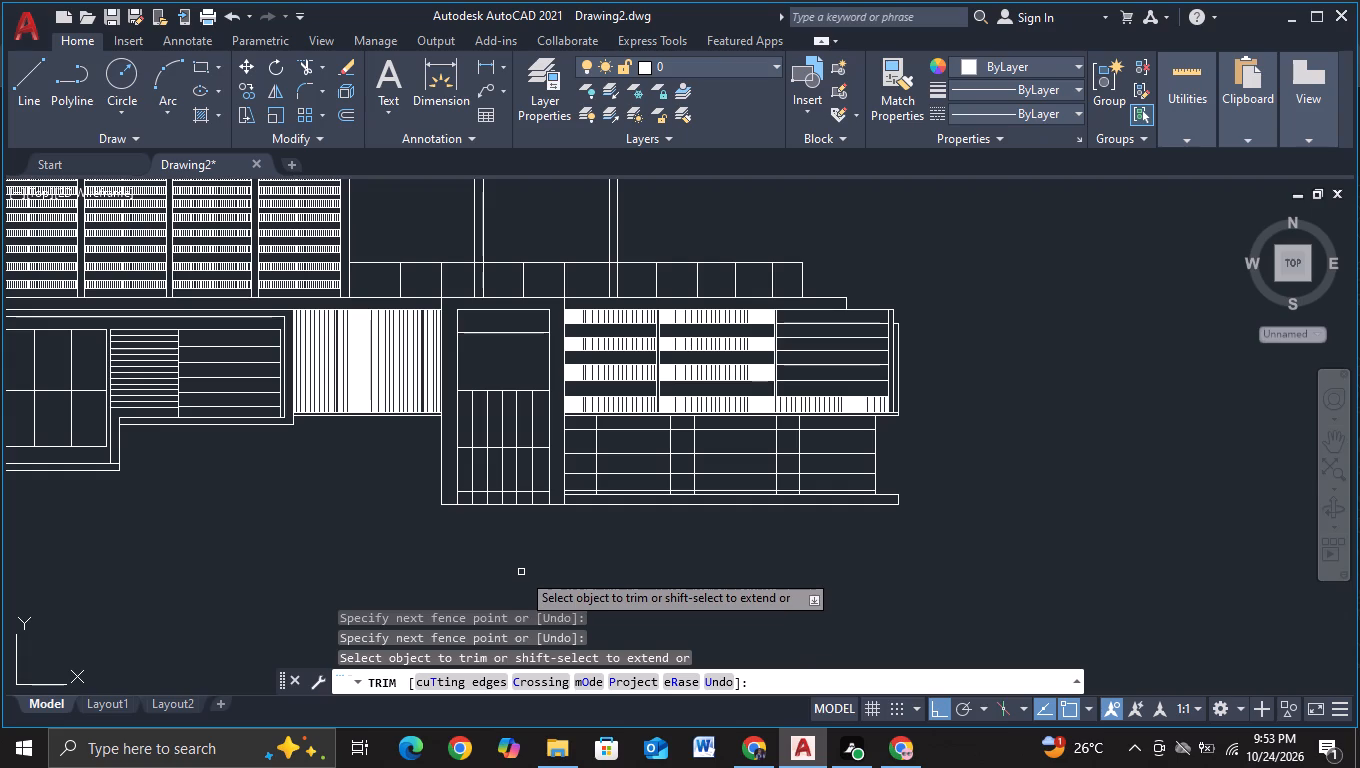
{"action": "scroll", "coordinate": [483, 529], "scroll_direction": "up", "scroll_amount": 1}
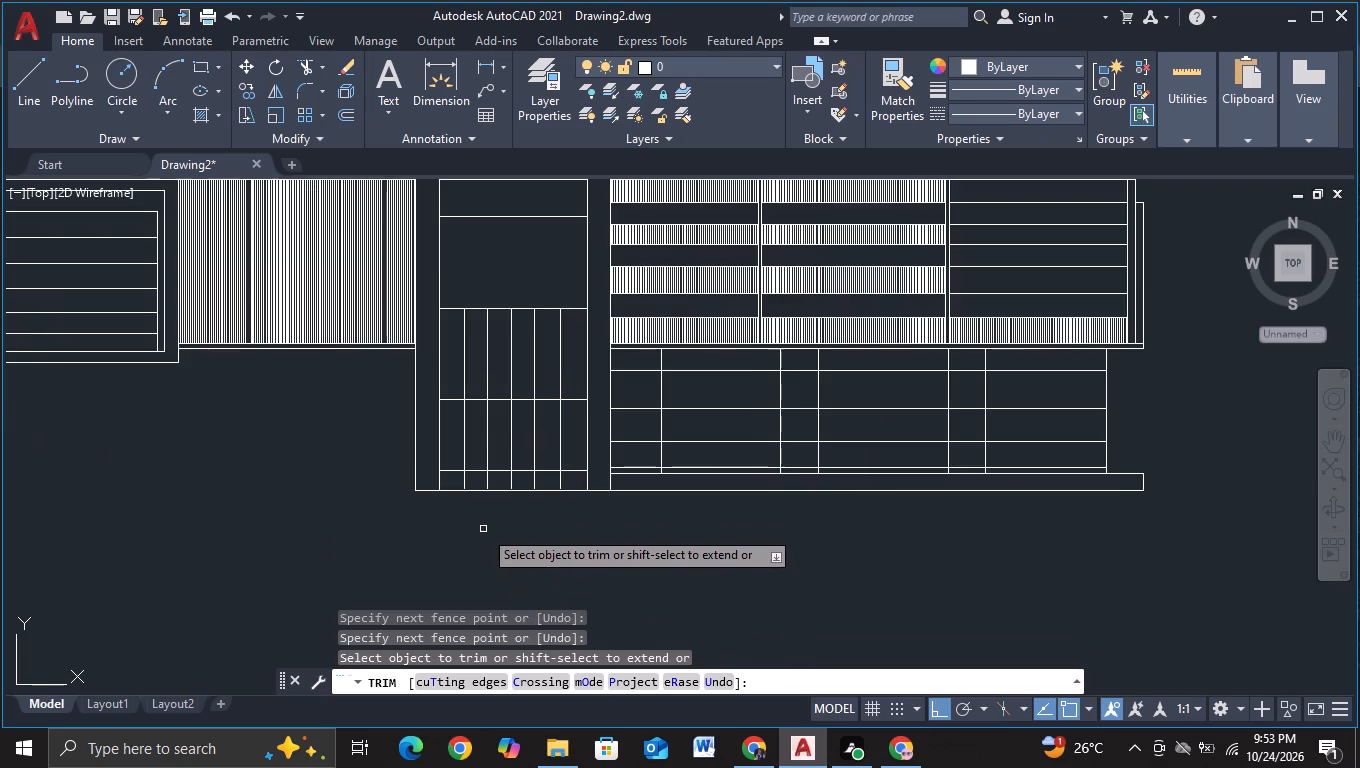
{"action": "left_click", "coordinate": [458, 482]}
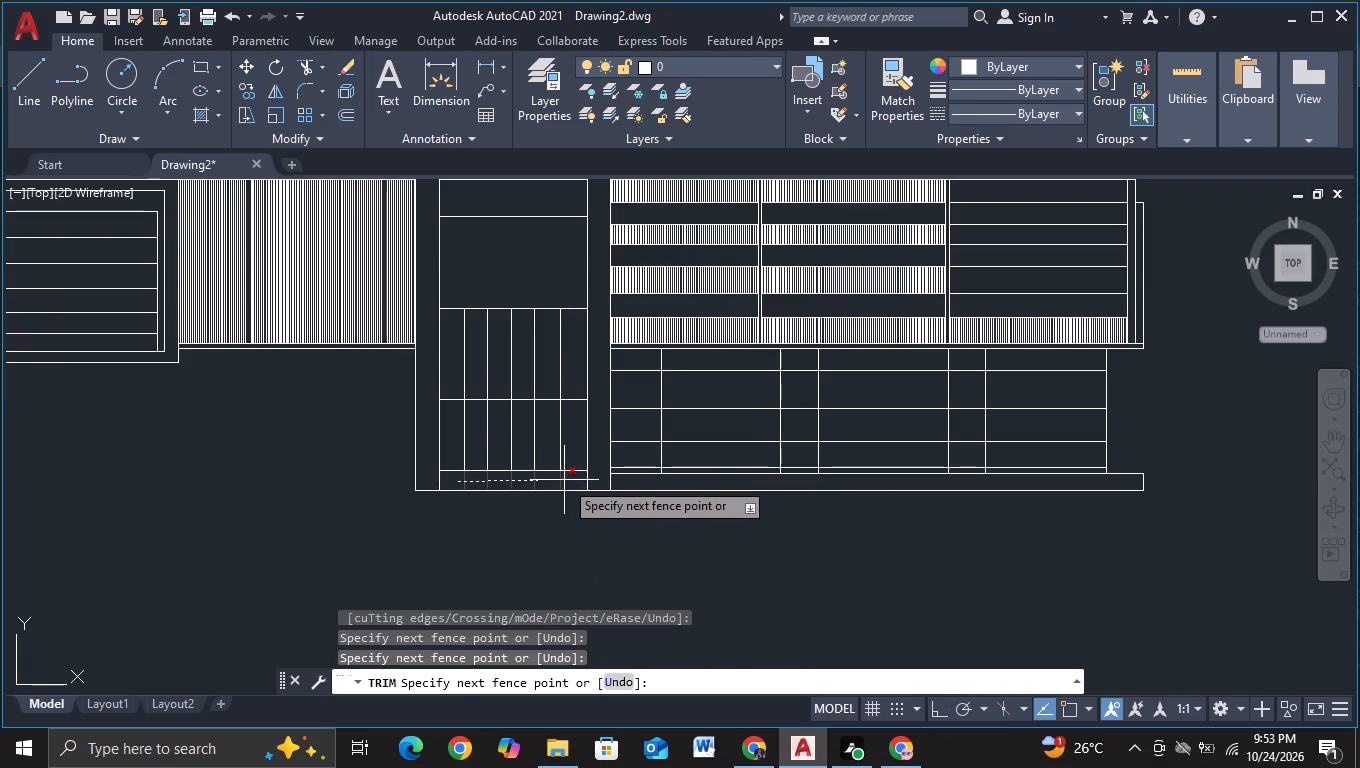
{"action": "left_click", "coordinate": [564, 480]}
{"action": "scroll", "coordinate": [571, 524], "scroll_direction": "down", "scroll_amount": 1}
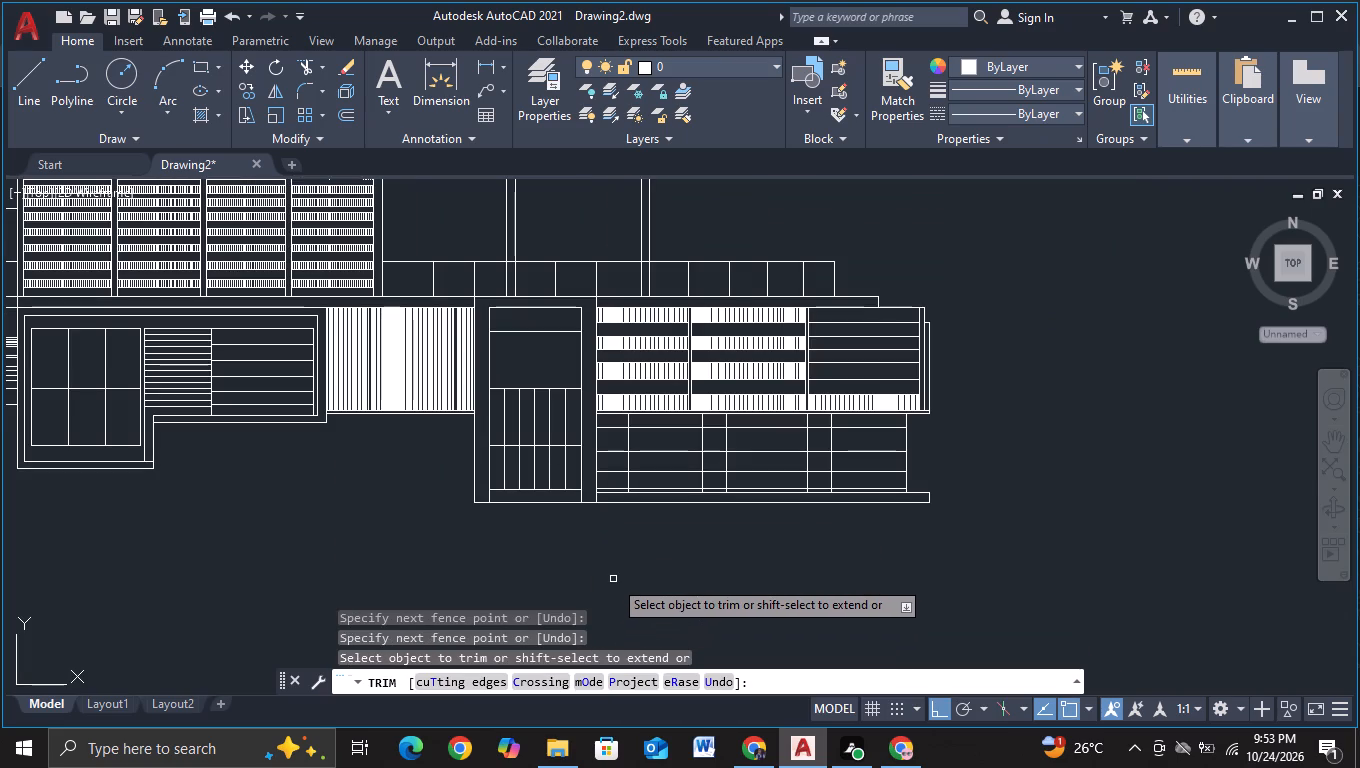
{"action": "key", "text": "Escape"}
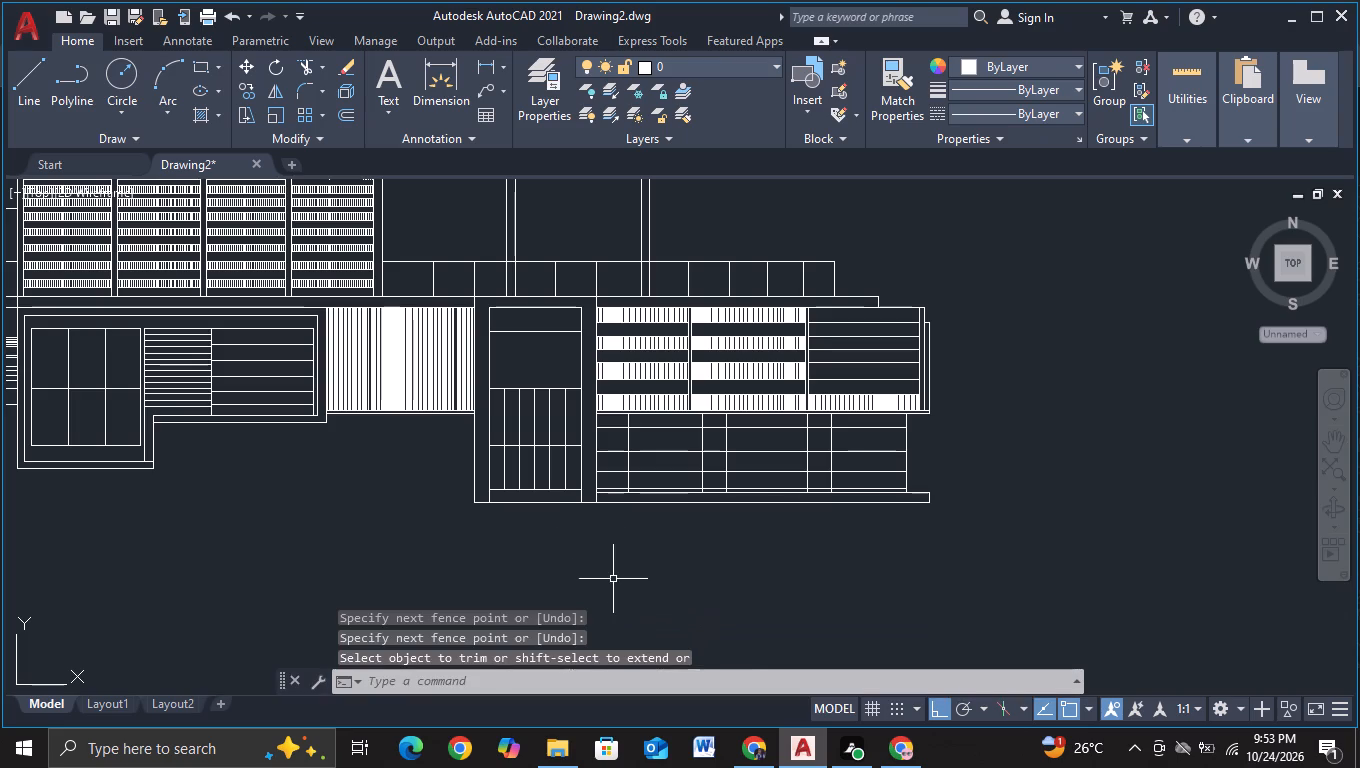
Move the horizontal line crossing the middle of the door frame's slats up slightly.
{"action": "left_click", "coordinate": [552, 448]}
{"action": "key", "text": "m"}
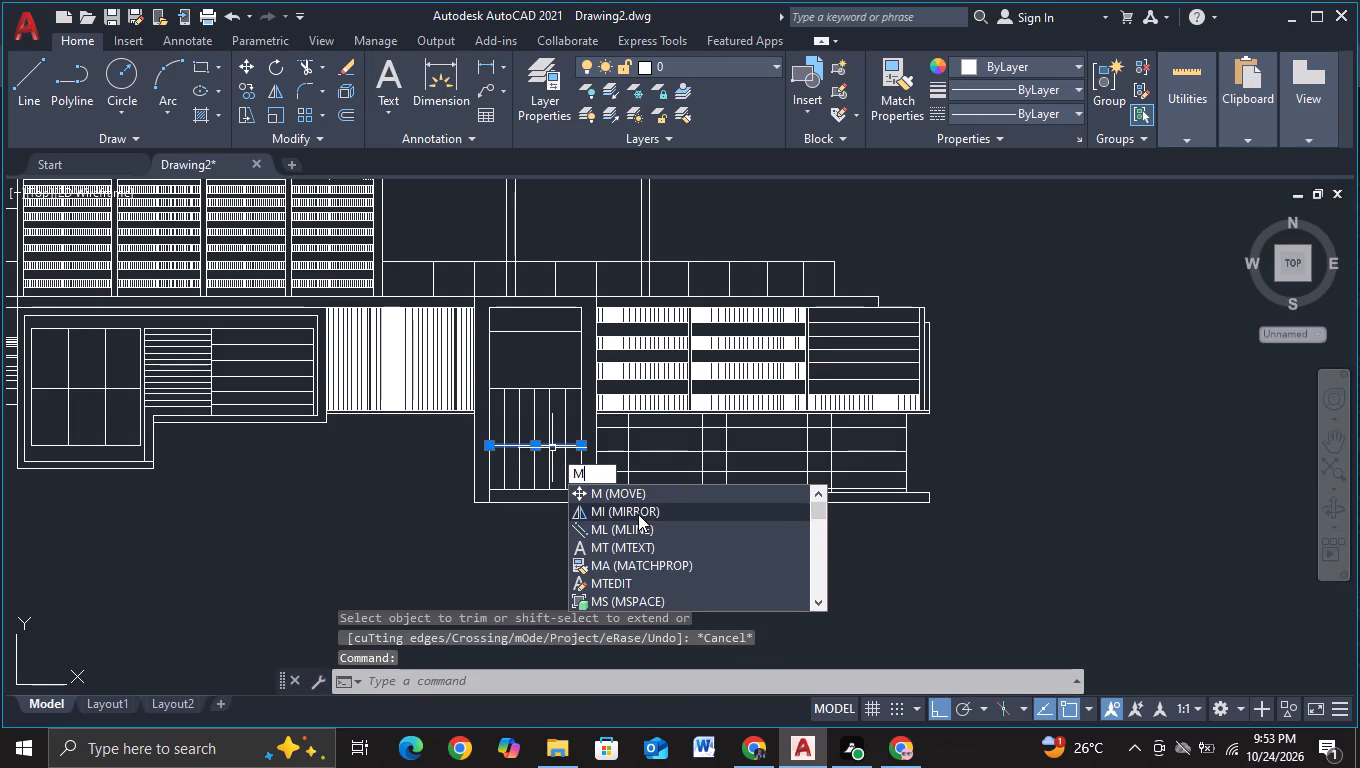
{"action": "left_click", "coordinate": [645, 495]}
{"action": "left_click", "coordinate": [632, 553]}
{"action": "left_click", "coordinate": [632, 547]}
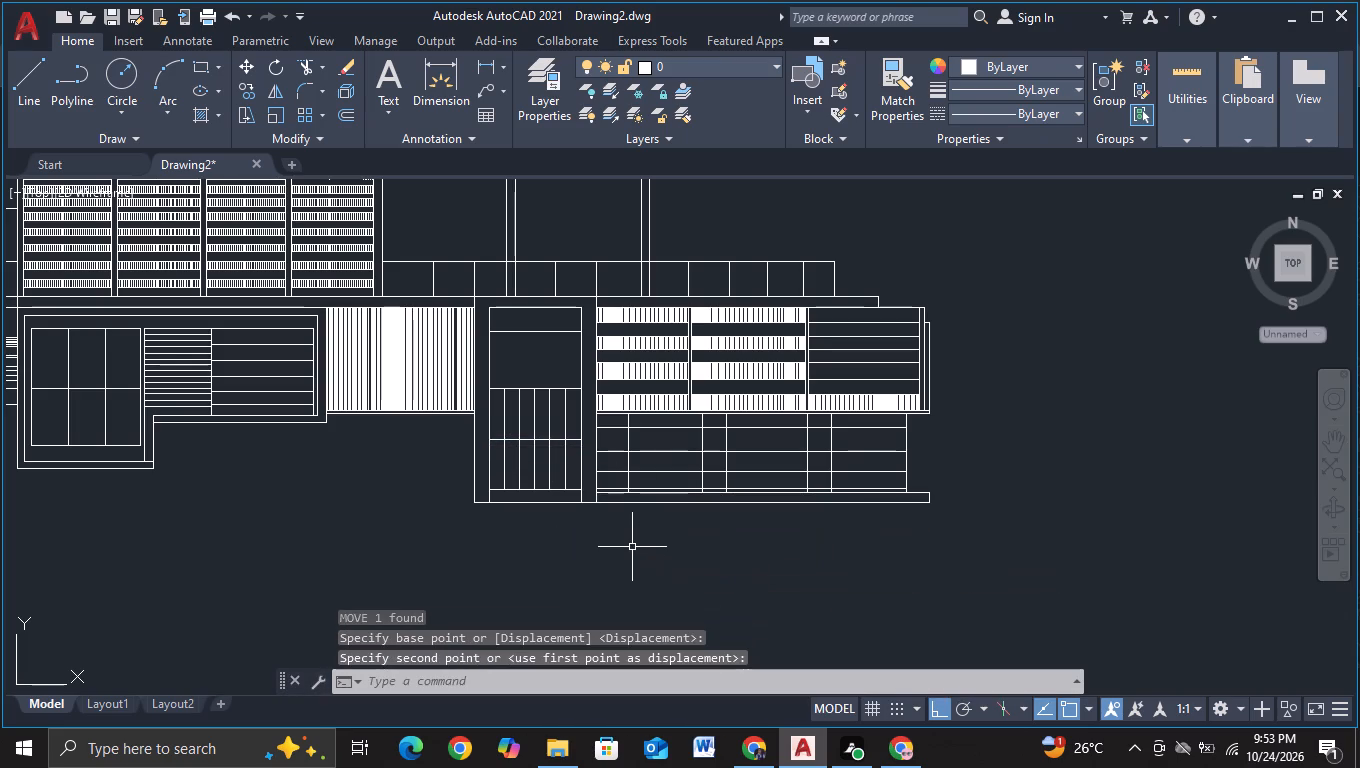
Draw a narrow pillar outline from the stepped window frame's lower right corner: about 4.13 units down, a short base, and up past the frame's underside.
{"action": "scroll", "coordinate": [634, 547], "scroll_direction": "down", "scroll_amount": 1}
{"action": "middle_click_drag", "start_coordinate": [641, 566], "coordinate": [695, 531]}
{"action": "middle_click_drag", "start_coordinate": [693, 563], "coordinate": [696, 540]}
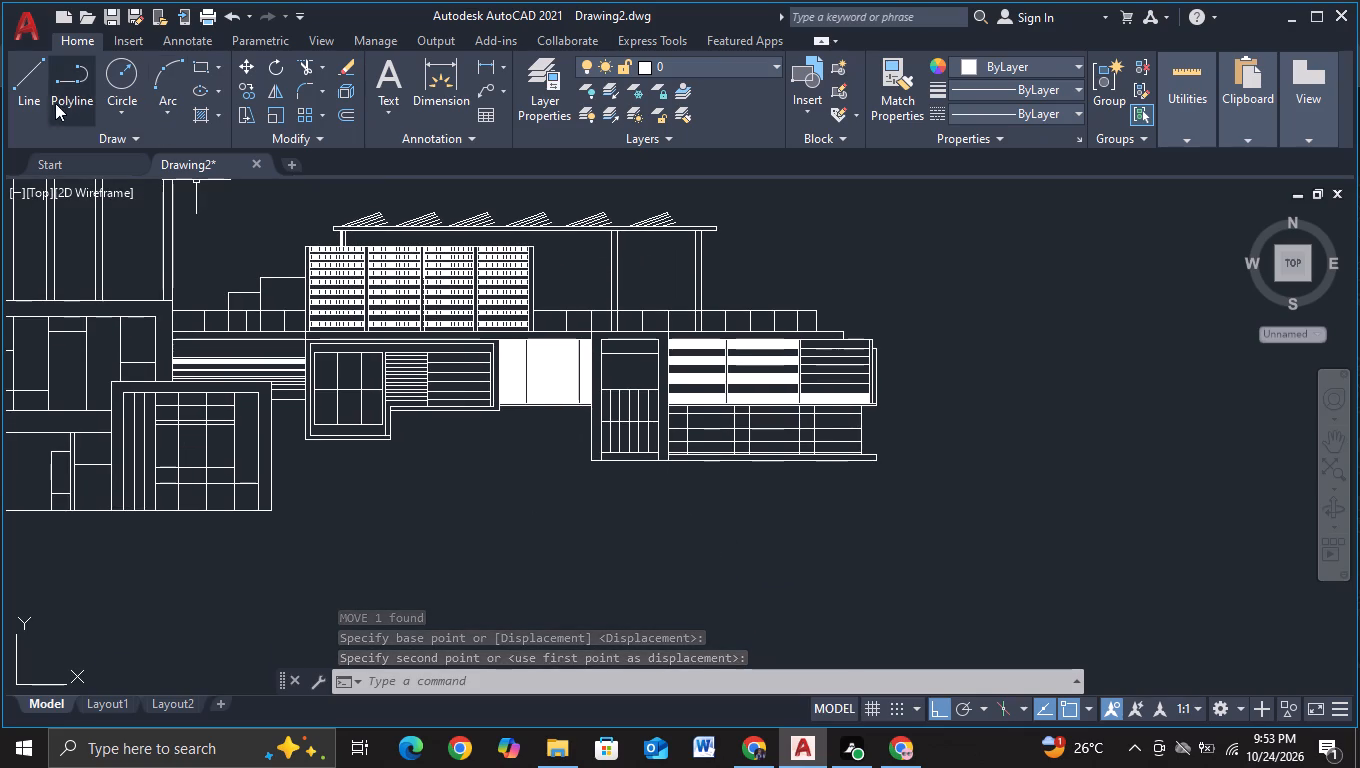
{"action": "left_click", "coordinate": [25, 92]}
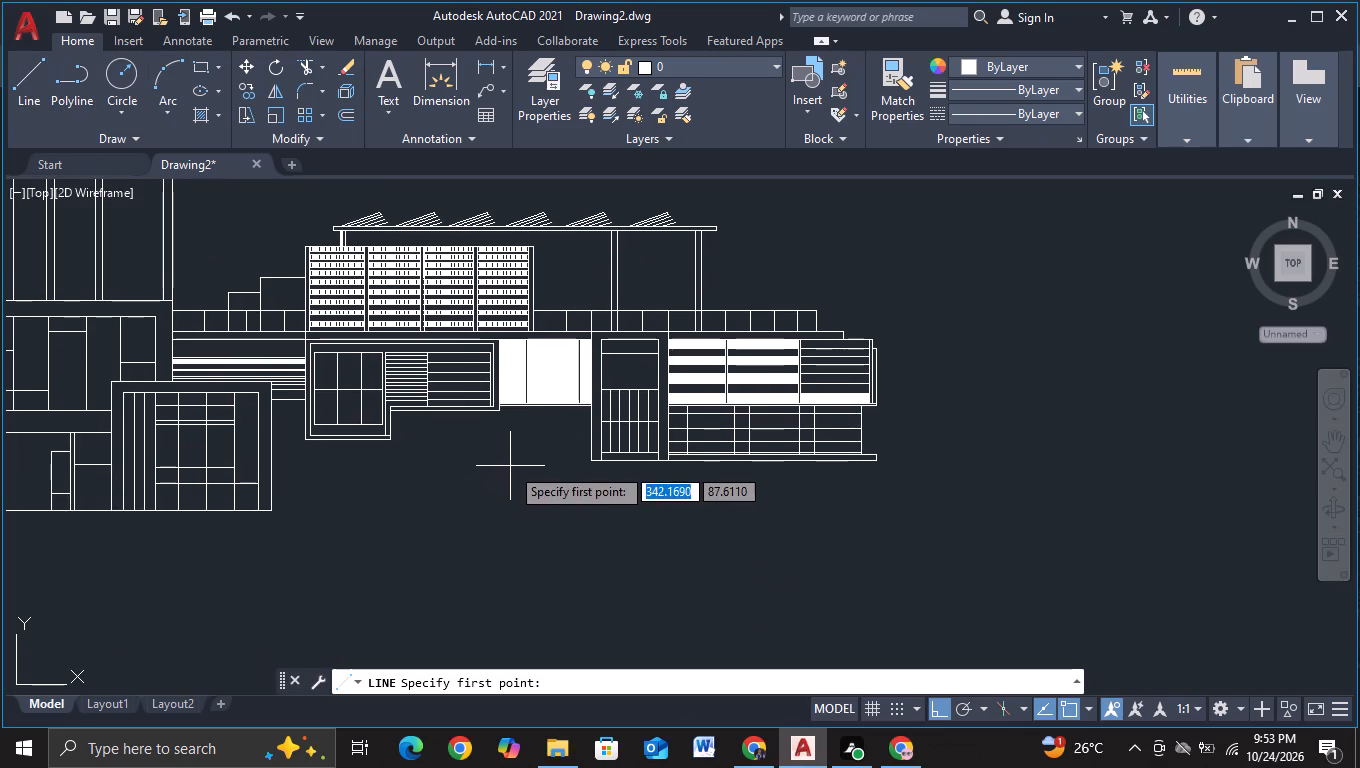
{"action": "middle_click_drag", "start_coordinate": [512, 467], "coordinate": [506, 515]}
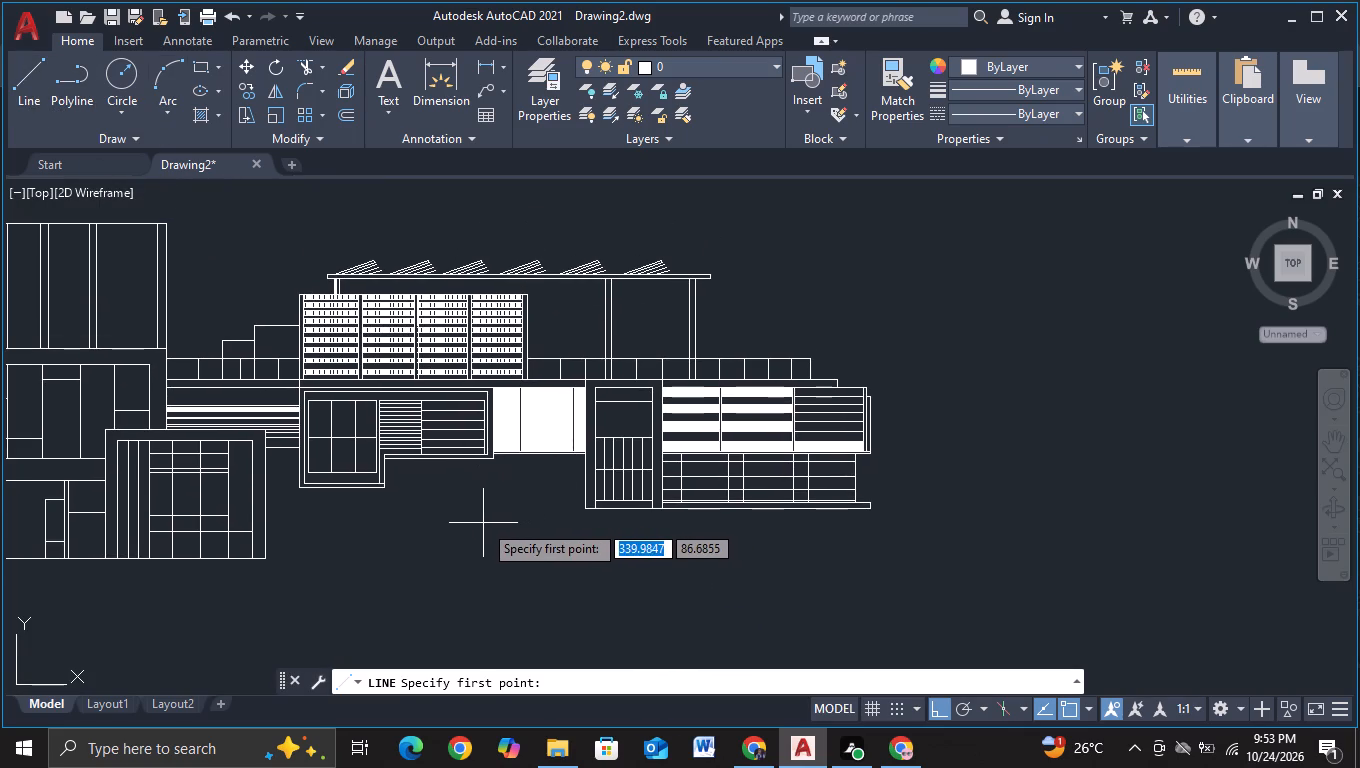
{"action": "left_click", "coordinate": [384, 493]}
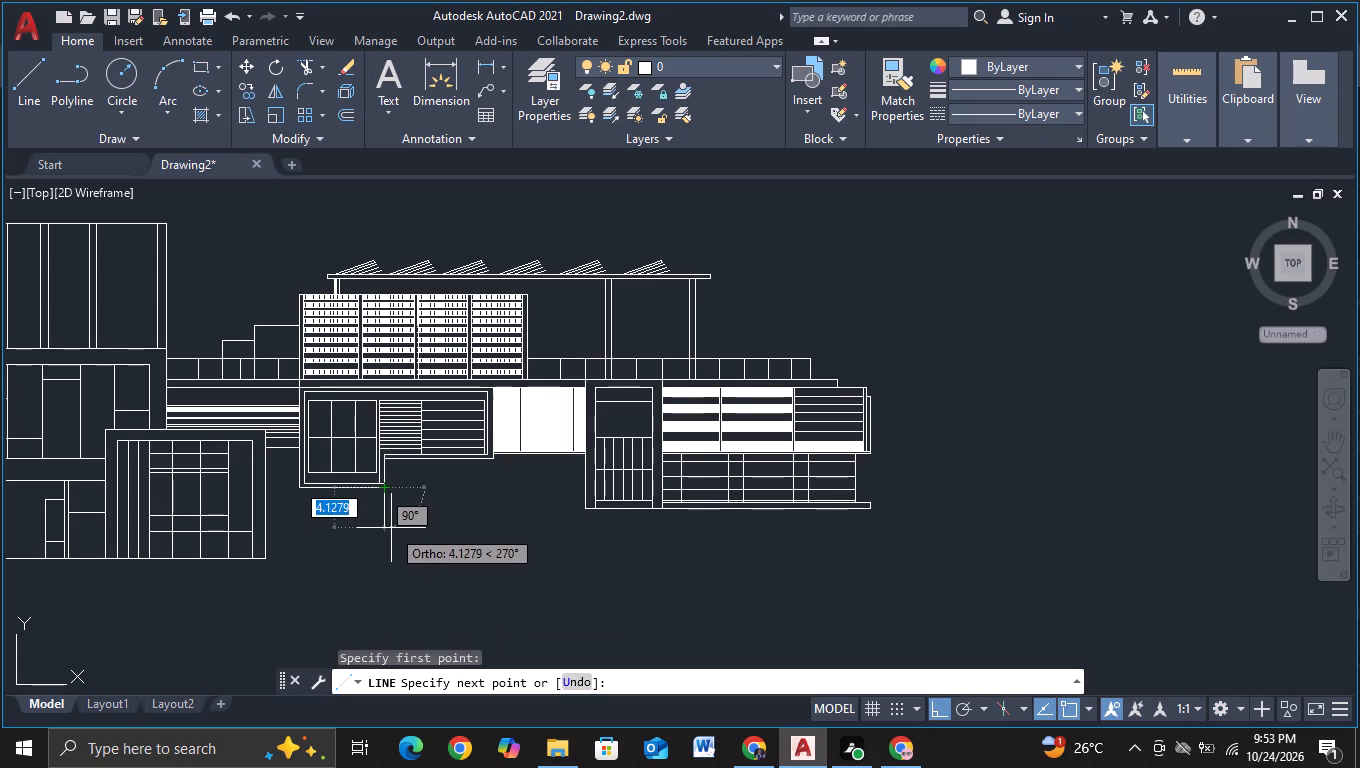
{"action": "left_click", "coordinate": [391, 528]}
{"action": "scroll", "coordinate": [399, 528], "scroll_direction": "up", "scroll_amount": 1}
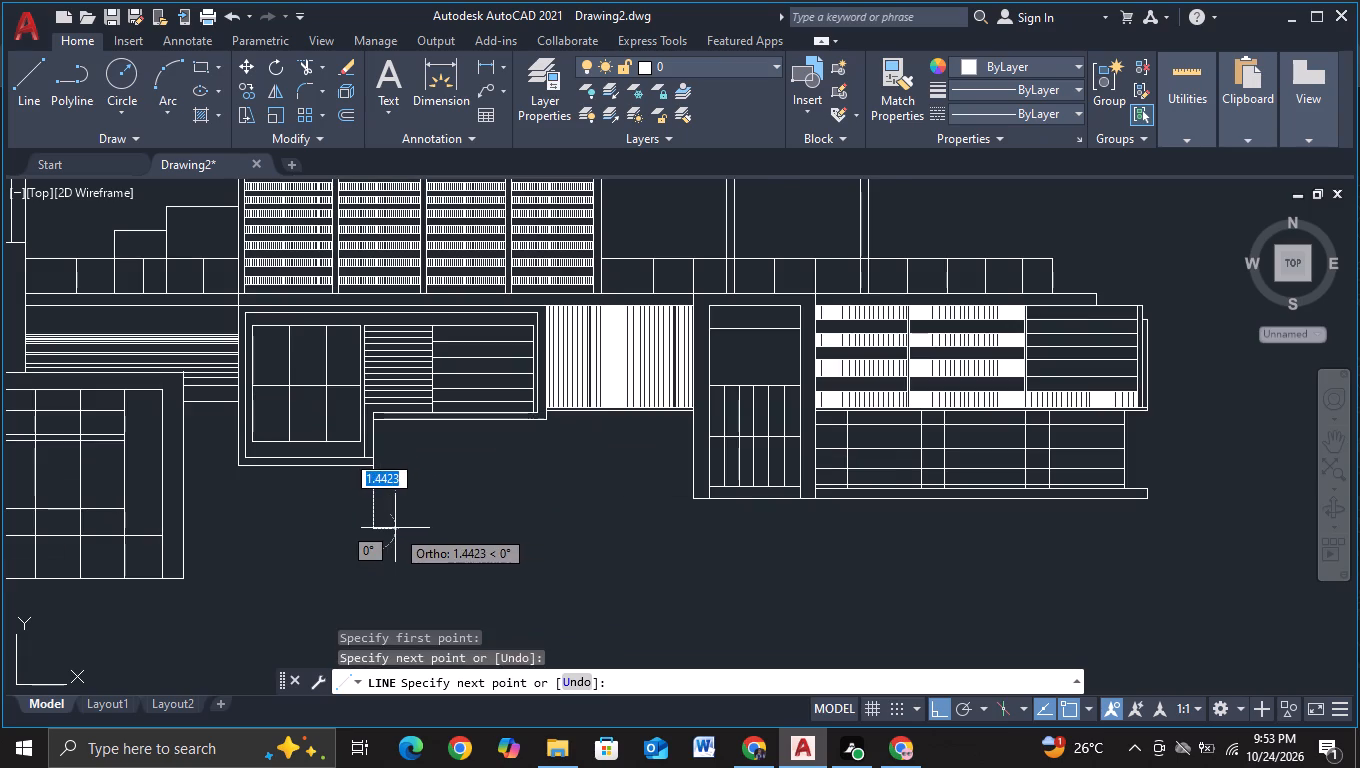
{"action": "scroll", "coordinate": [395, 528], "scroll_direction": "up", "scroll_amount": 1}
{"action": "left_click", "coordinate": [384, 528]}
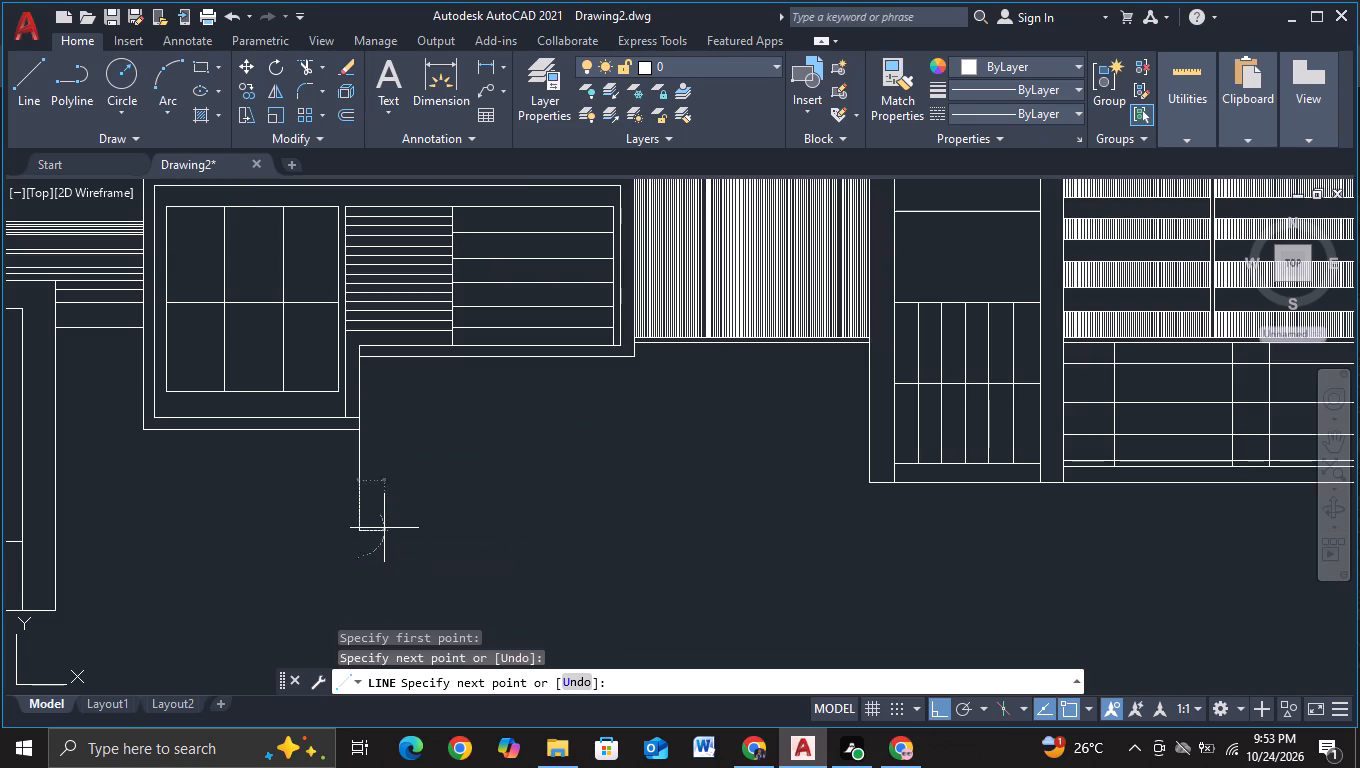
{"action": "scroll", "coordinate": [412, 406], "scroll_direction": "up", "scroll_amount": 1}
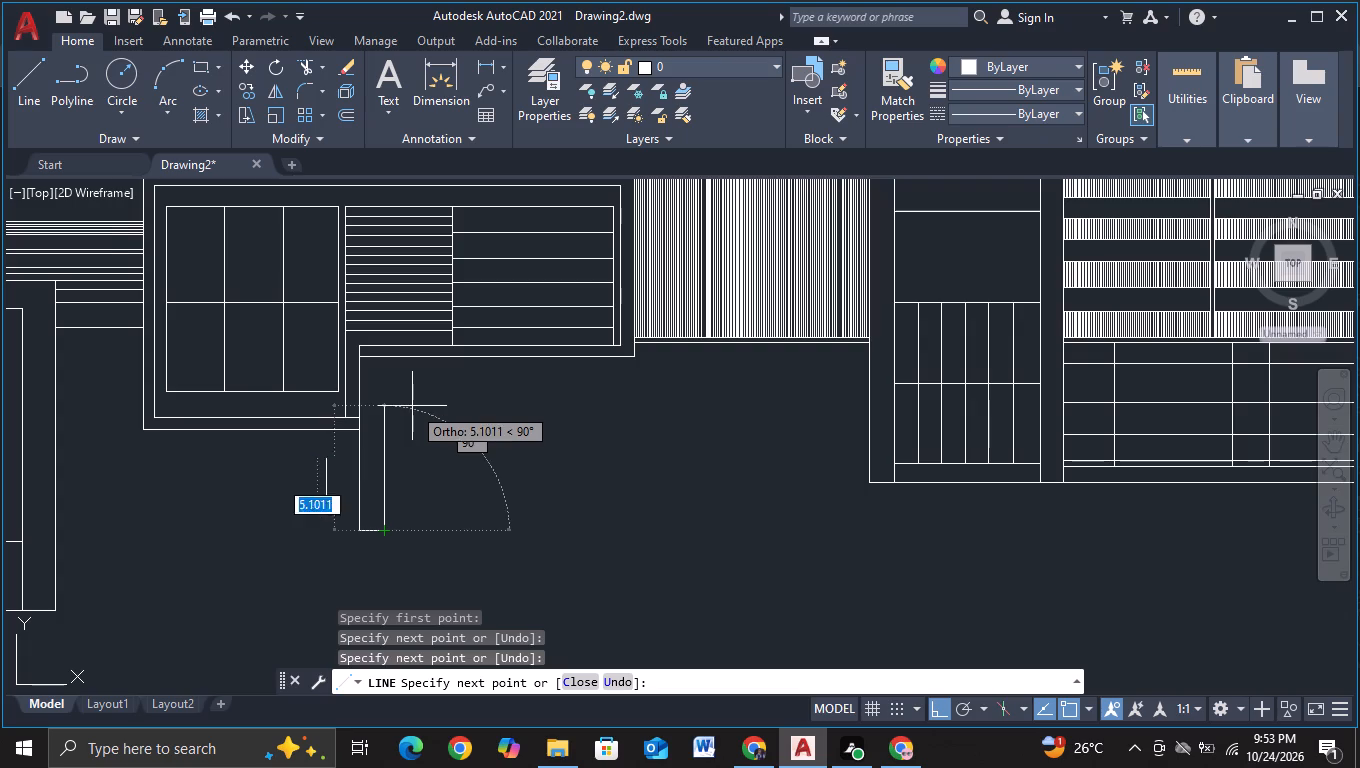
{"action": "scroll", "coordinate": [412, 406], "scroll_direction": "up", "scroll_amount": 1}
{"action": "middle_click_drag", "start_coordinate": [412, 406], "coordinate": [378, 520]}
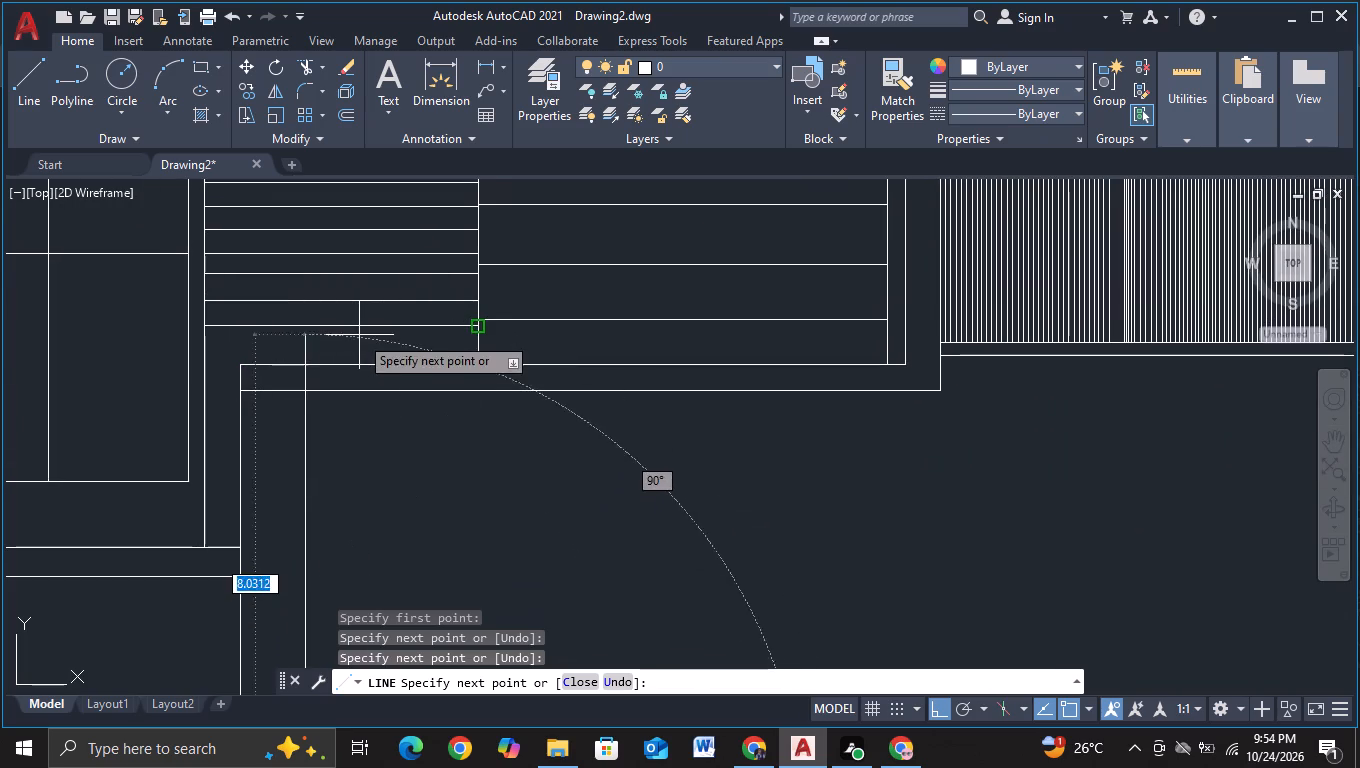
{"action": "left_click", "coordinate": [355, 346]}
{"action": "key", "text": "Escape"}
Trim the pillar's right line back to the underside of the stepped window frame.
{"action": "left_click", "coordinate": [307, 61]}
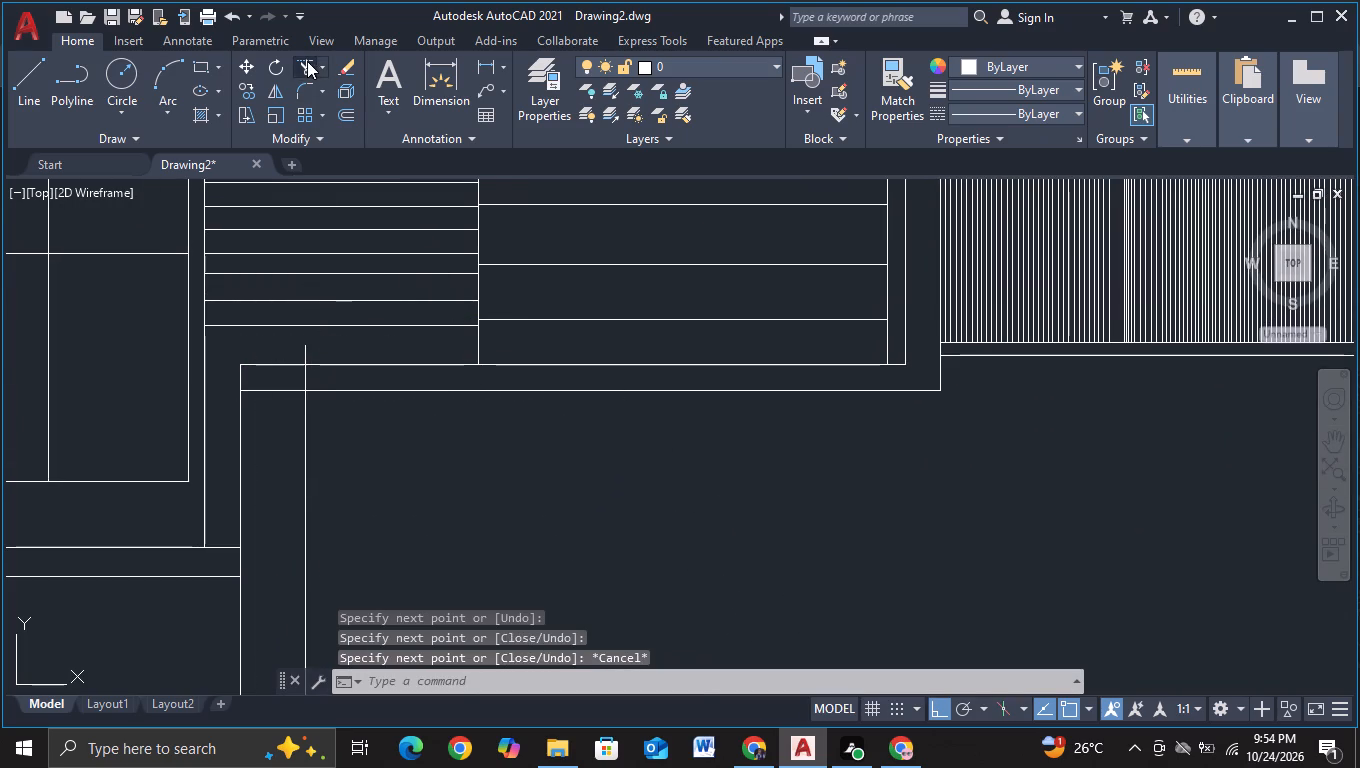
{"action": "left_click", "coordinate": [304, 353]}
{"action": "scroll", "coordinate": [300, 462], "scroll_direction": "down", "scroll_amount": 2}
{"action": "scroll", "coordinate": [309, 454], "scroll_direction": "up", "scroll_amount": 1}
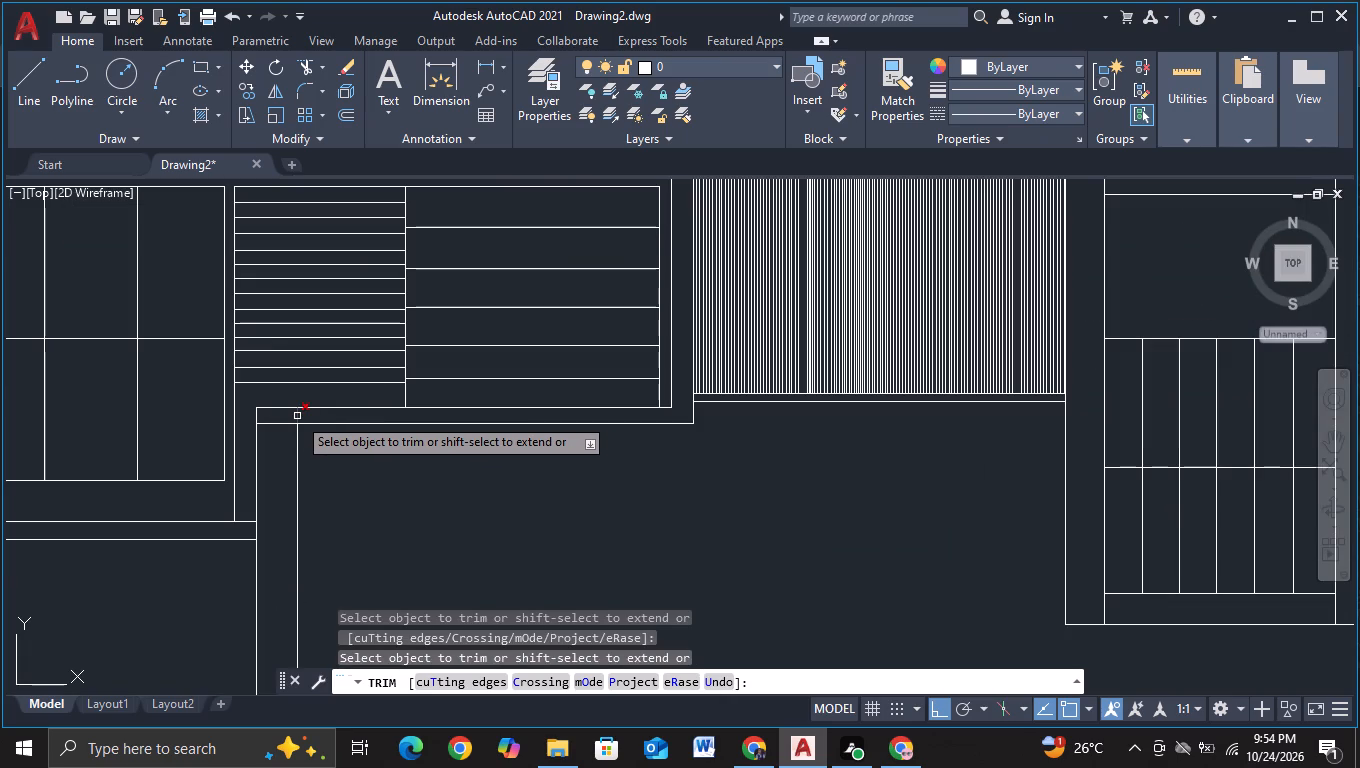
{"action": "left_click", "coordinate": [297, 416]}
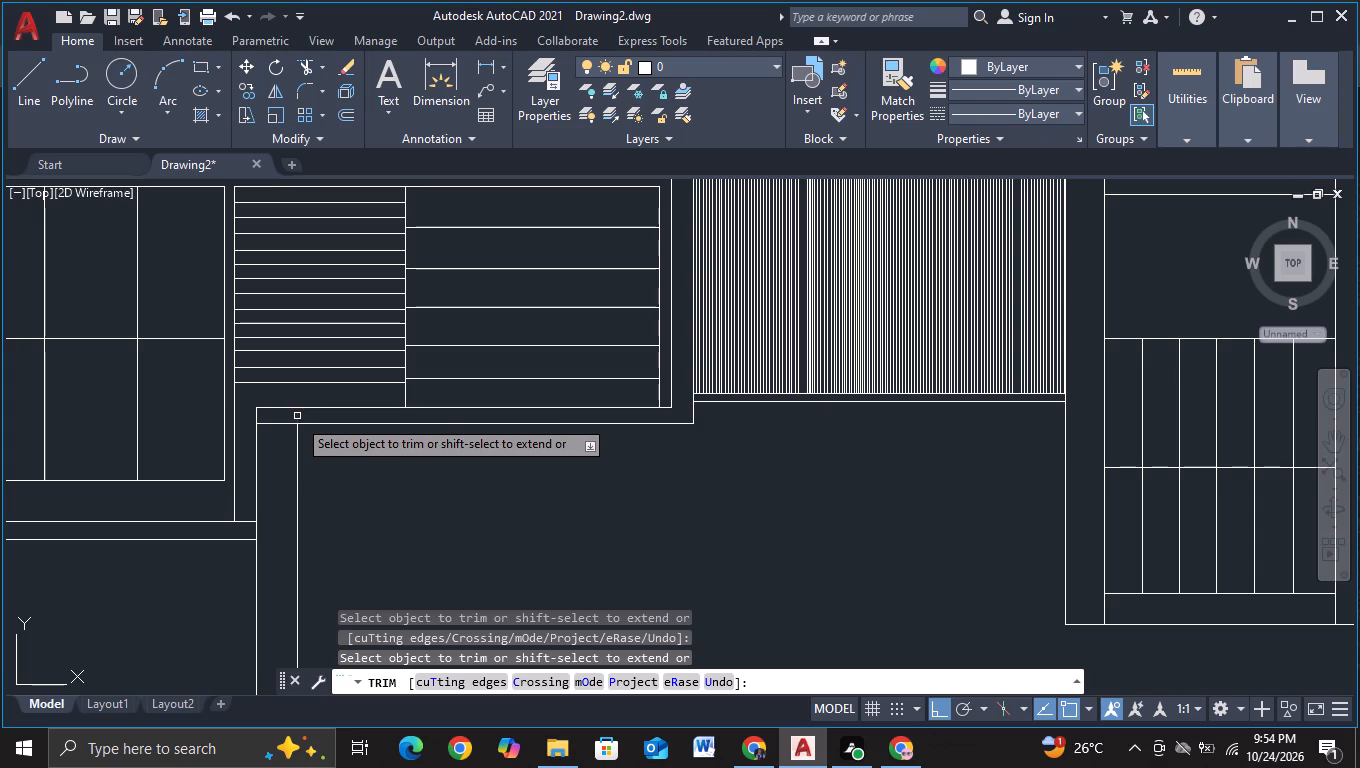
{"action": "scroll", "coordinate": [408, 521], "scroll_direction": "down", "scroll_amount": 1}
{"action": "middle_click_drag", "start_coordinate": [408, 521], "coordinate": [410, 508]}
{"action": "middle_click_drag", "start_coordinate": [409, 509], "coordinate": [373, 495]}
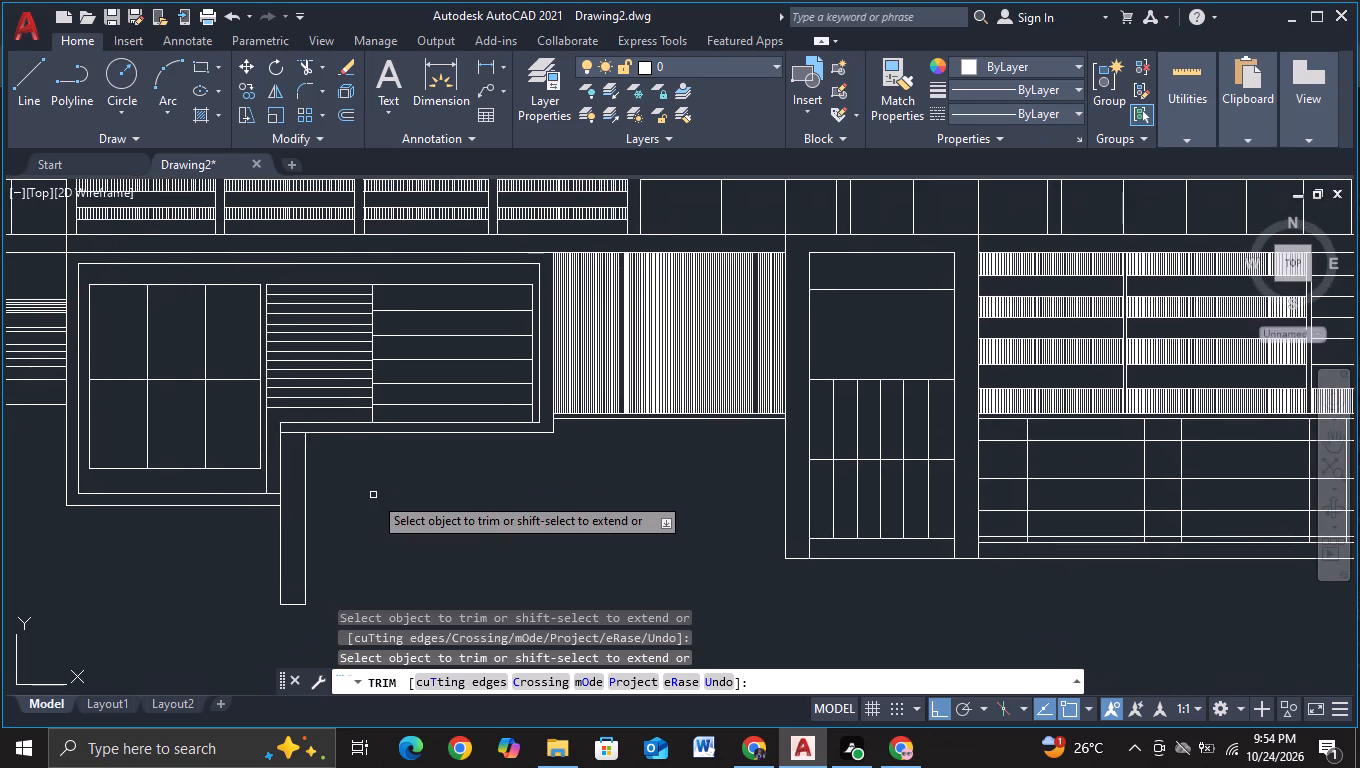
{"action": "key", "text": "Escape"}
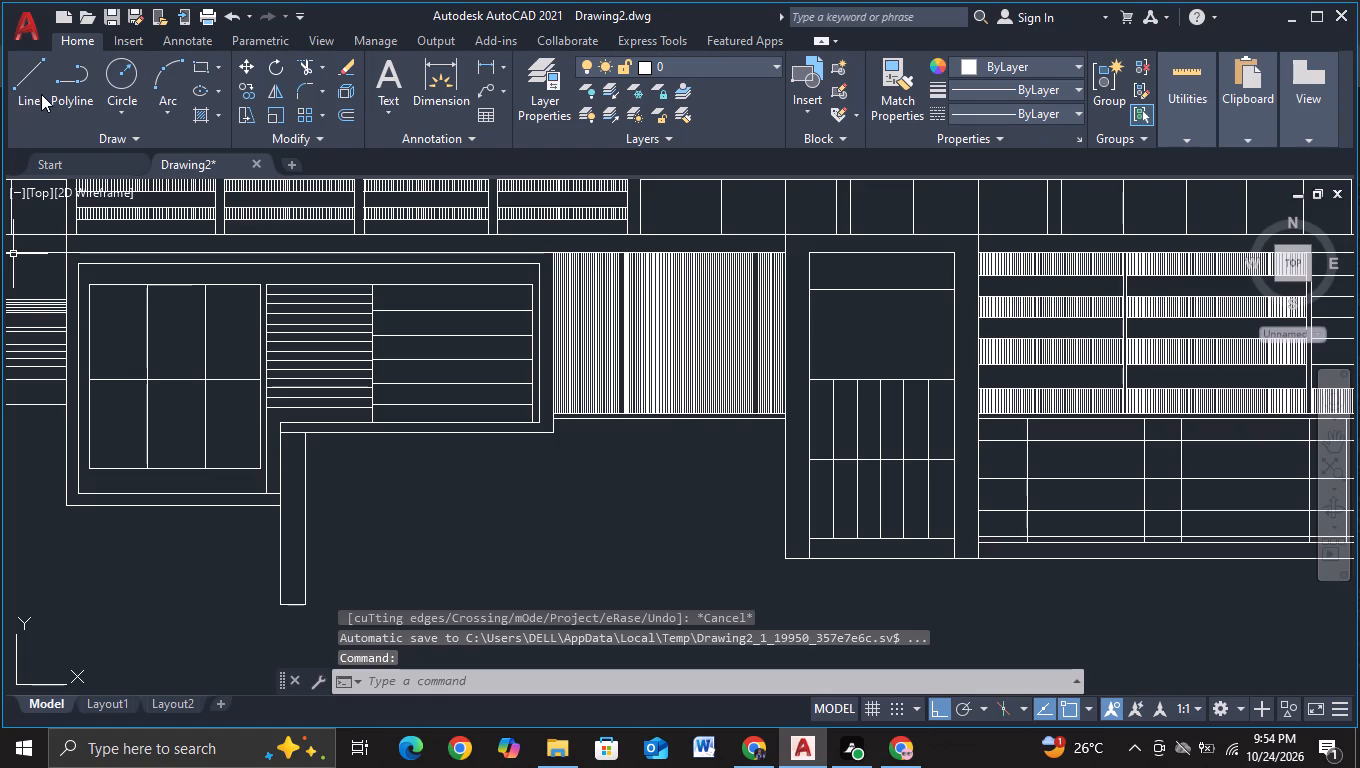
Draw a beam-and-post outline extending left from the door frame's middle line, about 6 units down, with a 0.91-unit base, returning up and back into the frame.
{"action": "left_click", "coordinate": [41, 94]}
{"action": "middle_click_drag", "start_coordinate": [413, 530], "coordinate": [403, 513]}
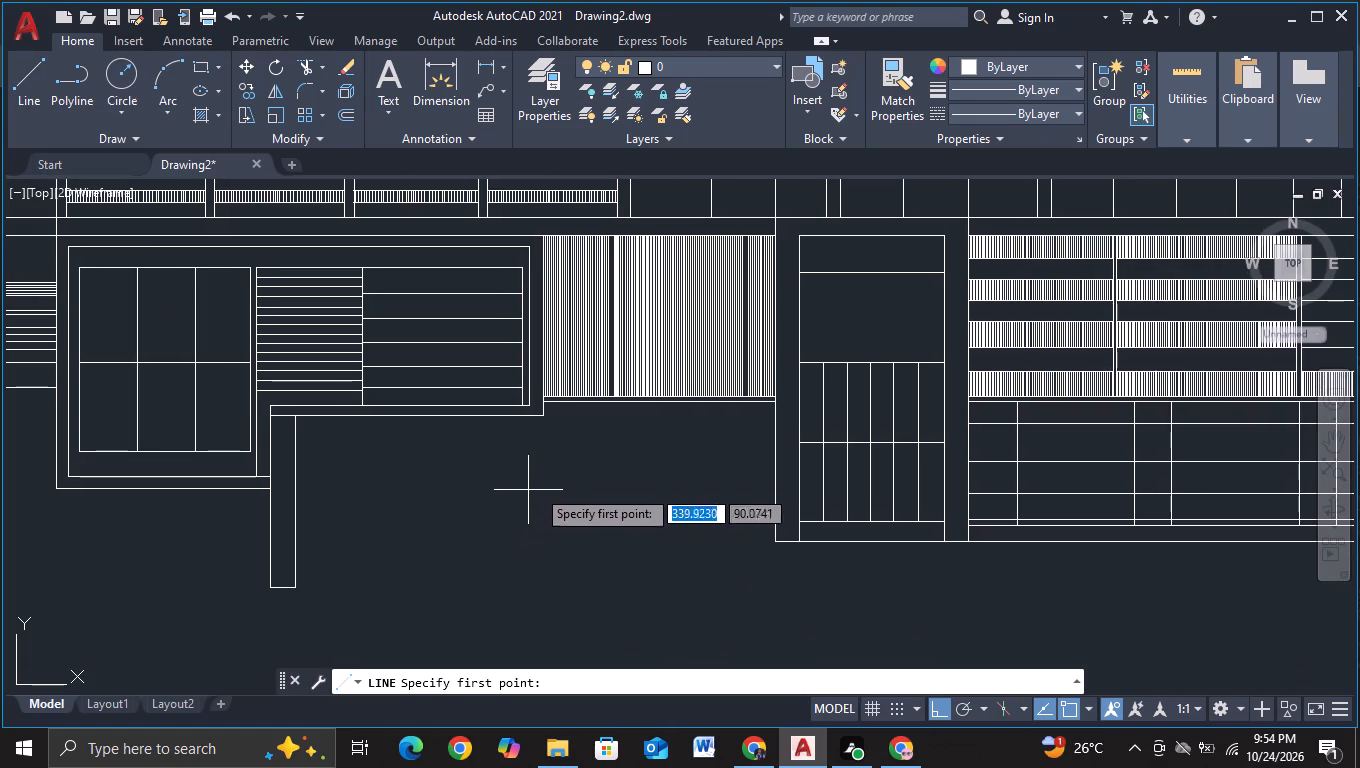
{"action": "left_click", "coordinate": [793, 442]}
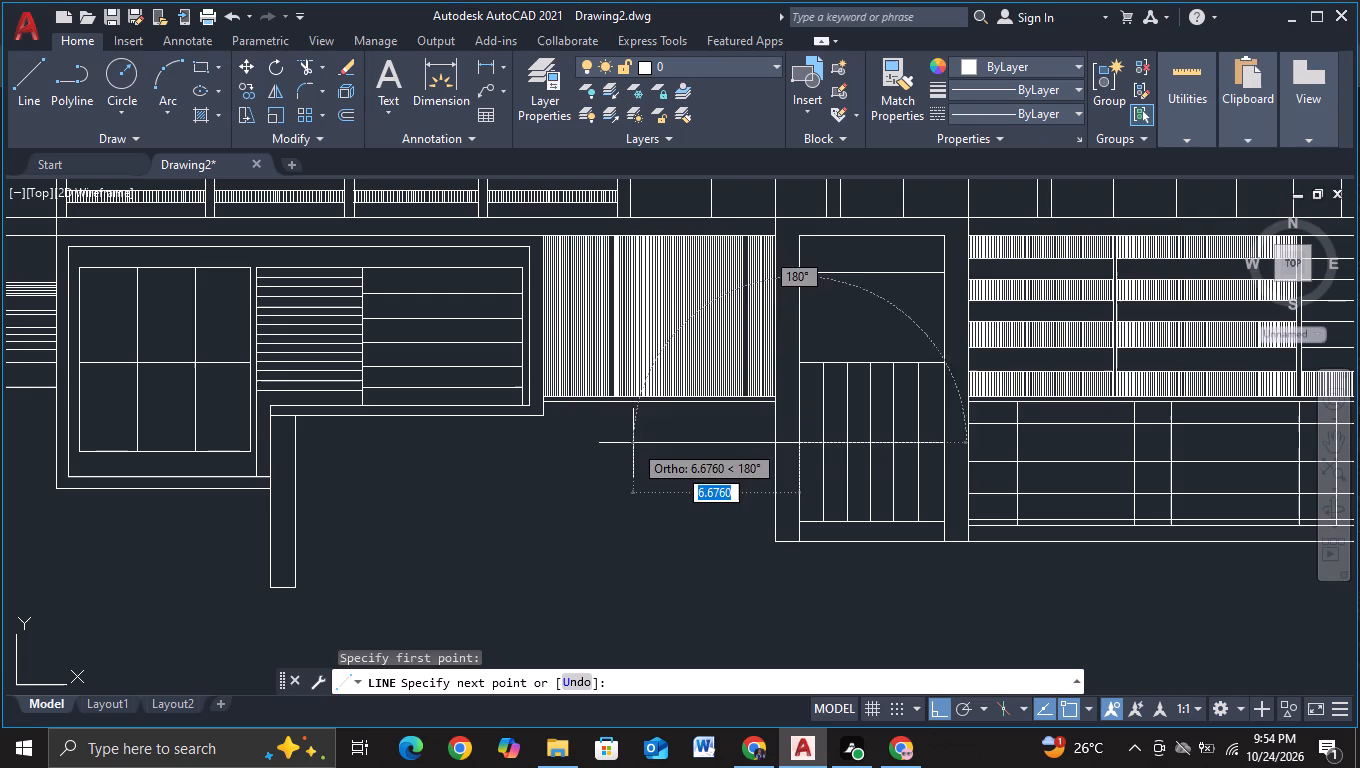
{"action": "left_click", "coordinate": [465, 452]}
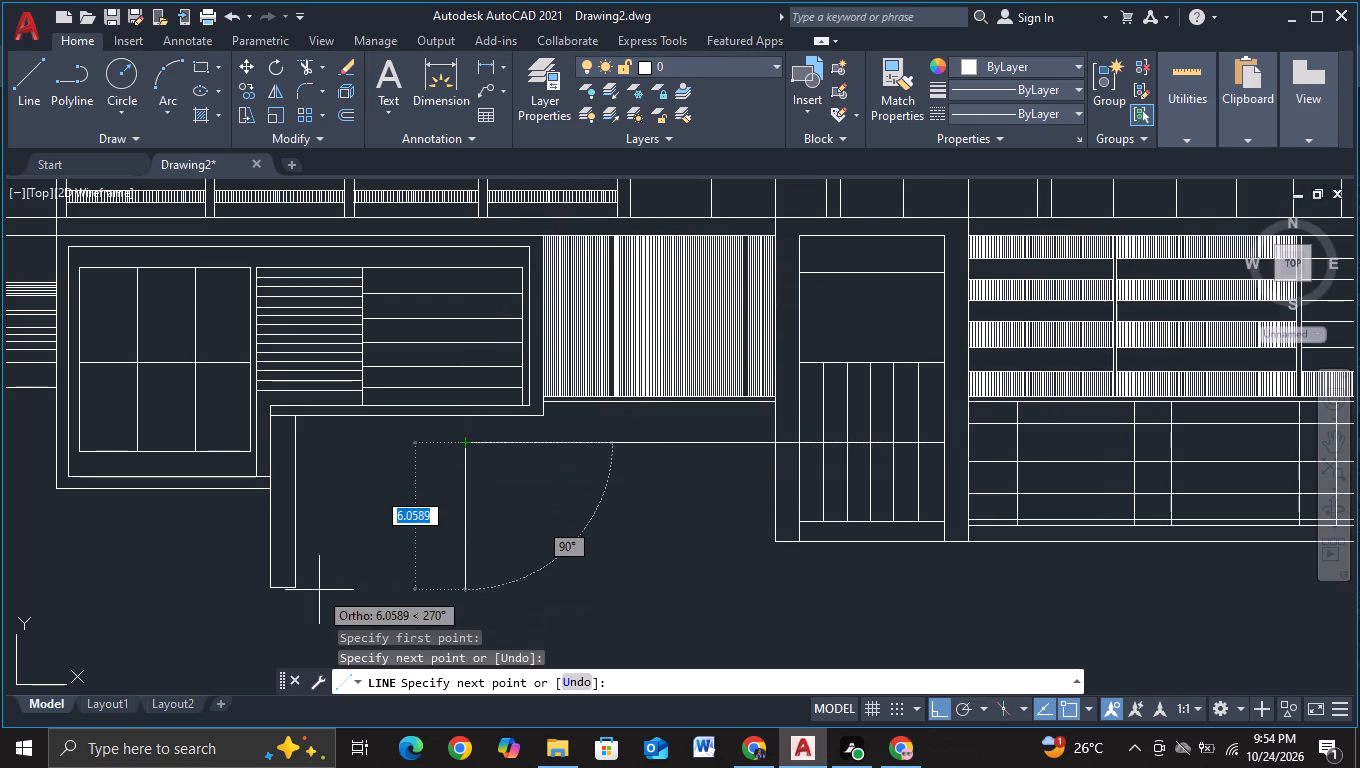
{"action": "left_click", "coordinate": [467, 589]}
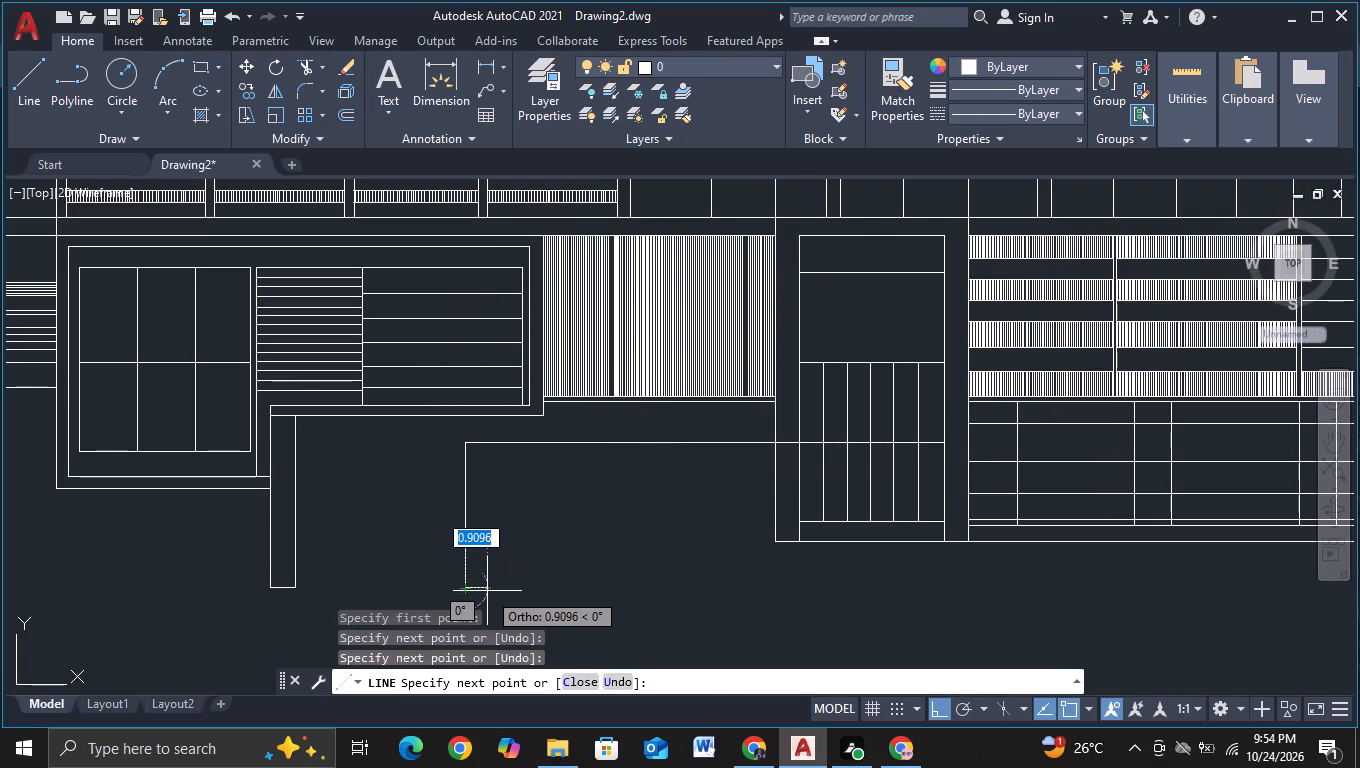
{"action": "left_click", "coordinate": [487, 591]}
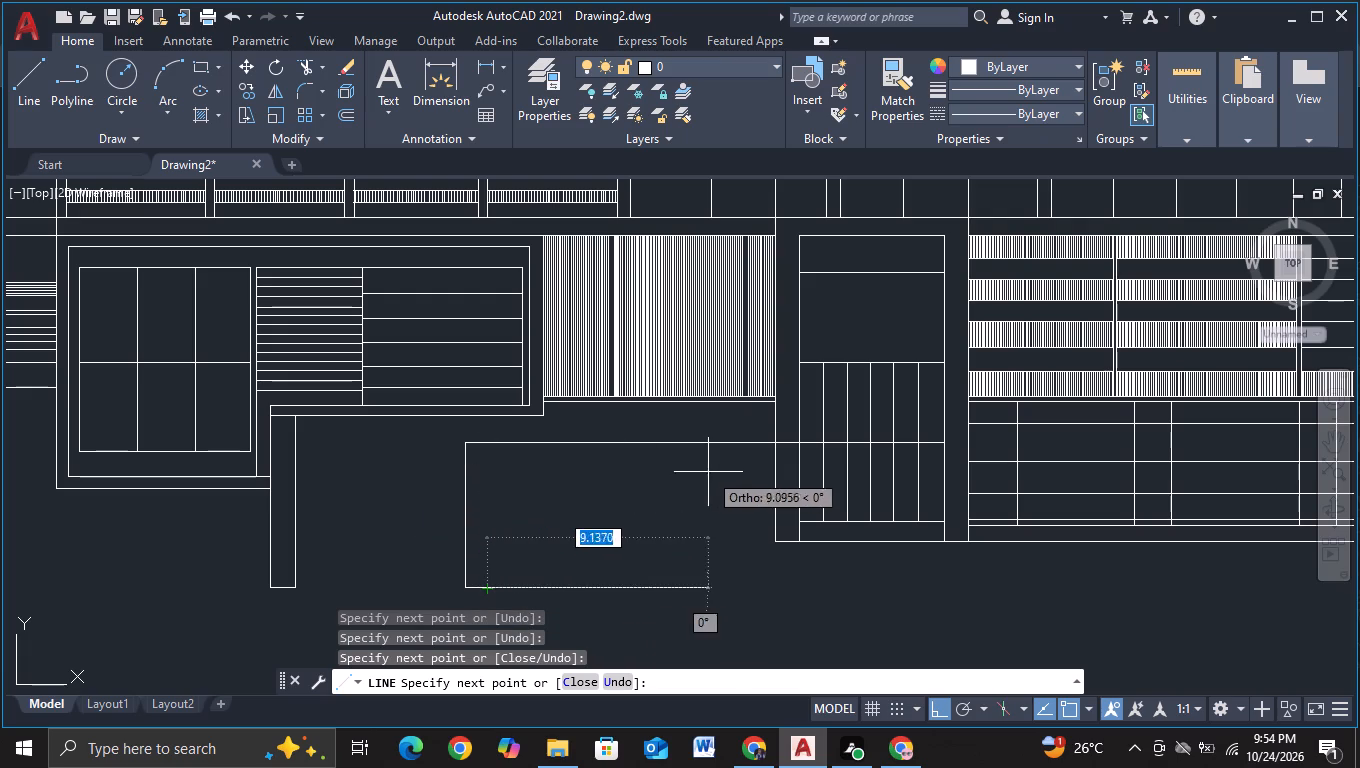
{"action": "left_click", "coordinate": [492, 475]}
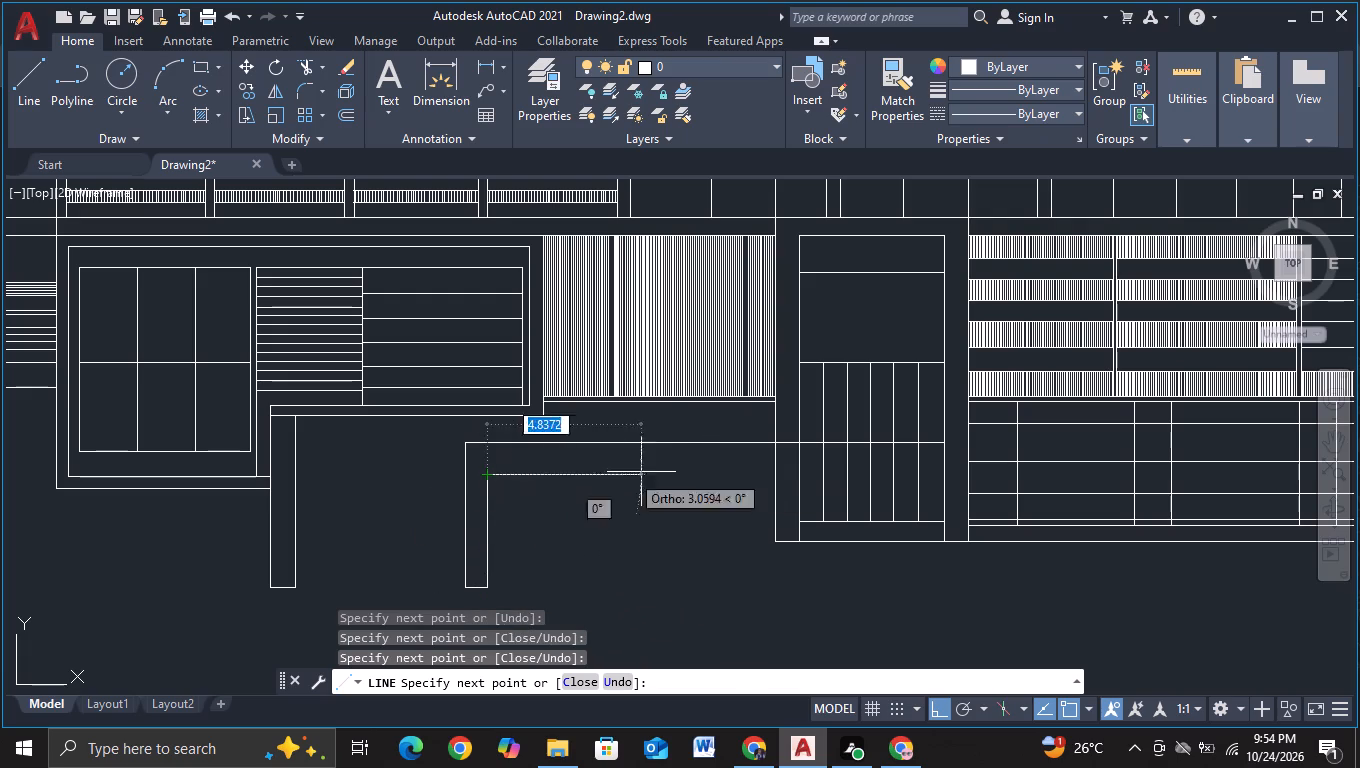
{"action": "scroll", "coordinate": [811, 464], "scroll_direction": "up", "scroll_amount": 1}
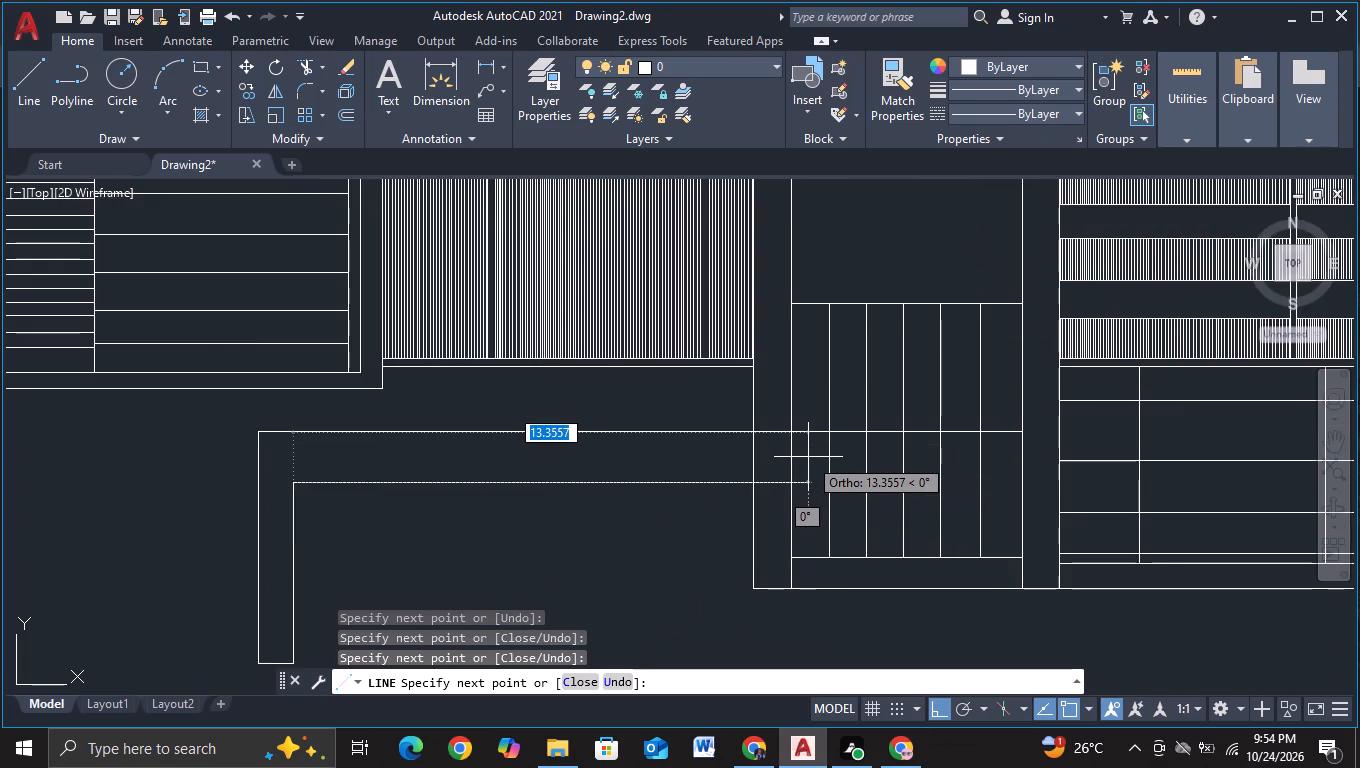
{"action": "left_click", "coordinate": [808, 457]}
{"action": "key", "text": "Escape"}
Trim both beam lines back to the door frame's outer left edge and remove the leftover piece inside the frame.
{"action": "left_click", "coordinate": [304, 62]}
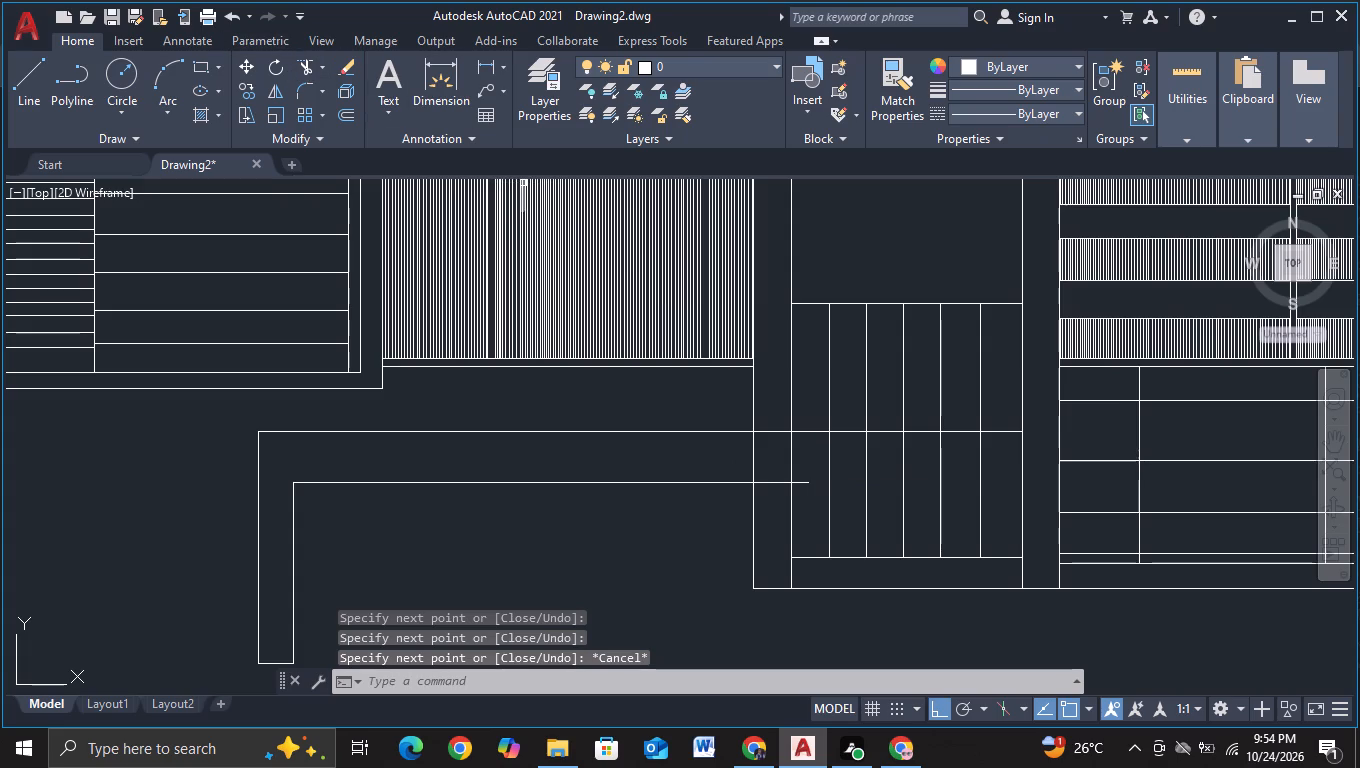
{"action": "left_click", "coordinate": [769, 407]}
{"action": "left_click", "coordinate": [766, 485]}
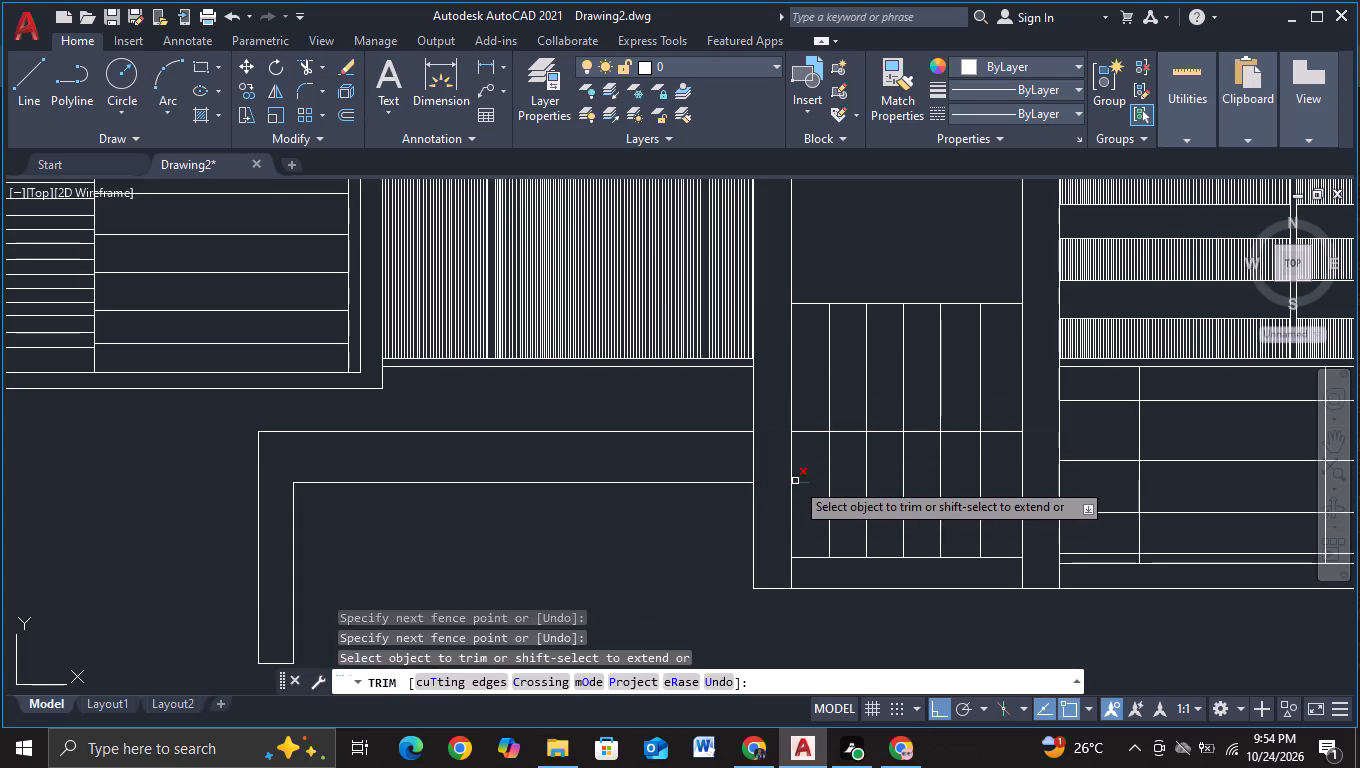
{"action": "left_click", "coordinate": [795, 481]}
{"action": "scroll", "coordinate": [572, 563], "scroll_direction": "down", "scroll_amount": 2}
{"action": "middle_click_drag", "start_coordinate": [572, 563], "coordinate": [605, 509]}
{"action": "key", "text": "Escape"}
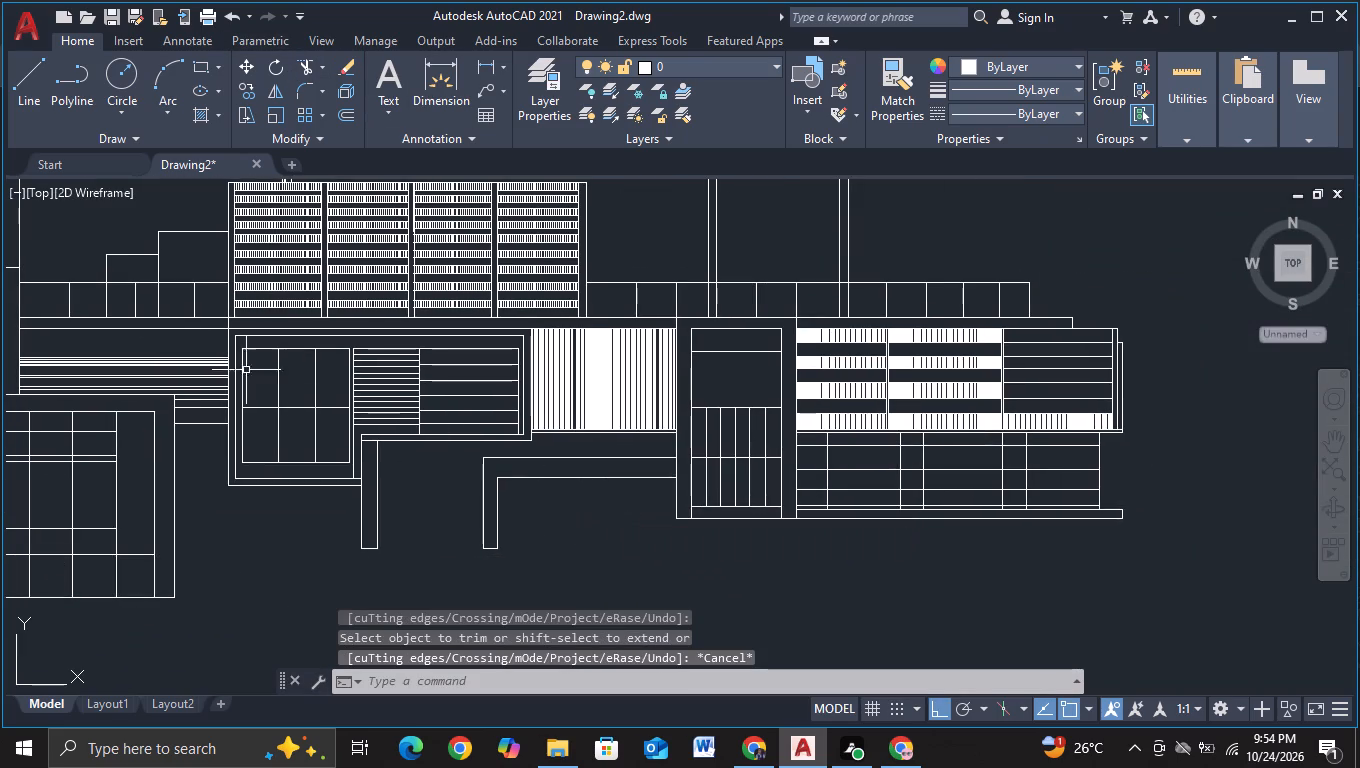
Draw a vertical line near the door frame, from below the beam's top line up past the lower edge line of the slatted panel.
{"action": "left_click", "coordinate": [14, 109]}
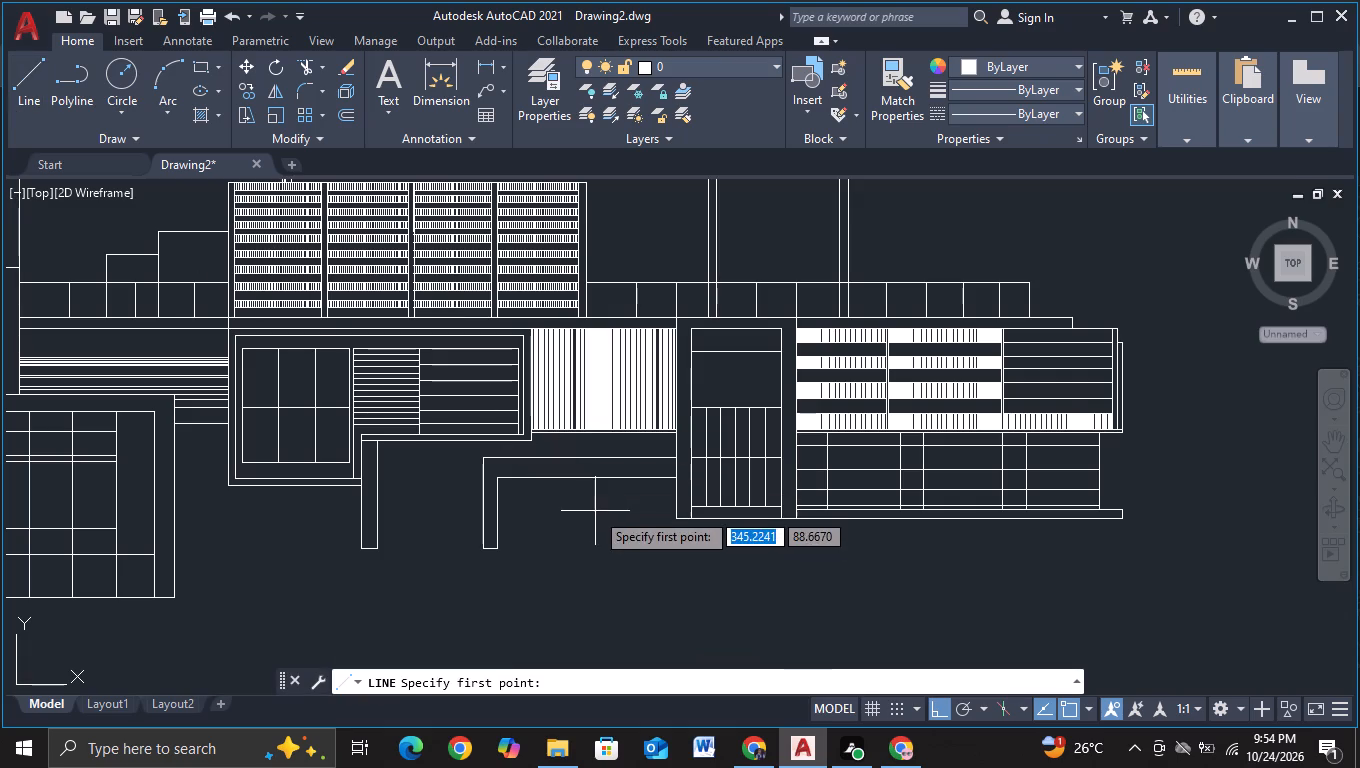
{"action": "scroll", "coordinate": [638, 521], "scroll_direction": "up", "scroll_amount": 1}
{"action": "middle_click_drag", "start_coordinate": [618, 515], "coordinate": [599, 569]}
{"action": "scroll", "coordinate": [614, 489], "scroll_direction": "up", "scroll_amount": 1}
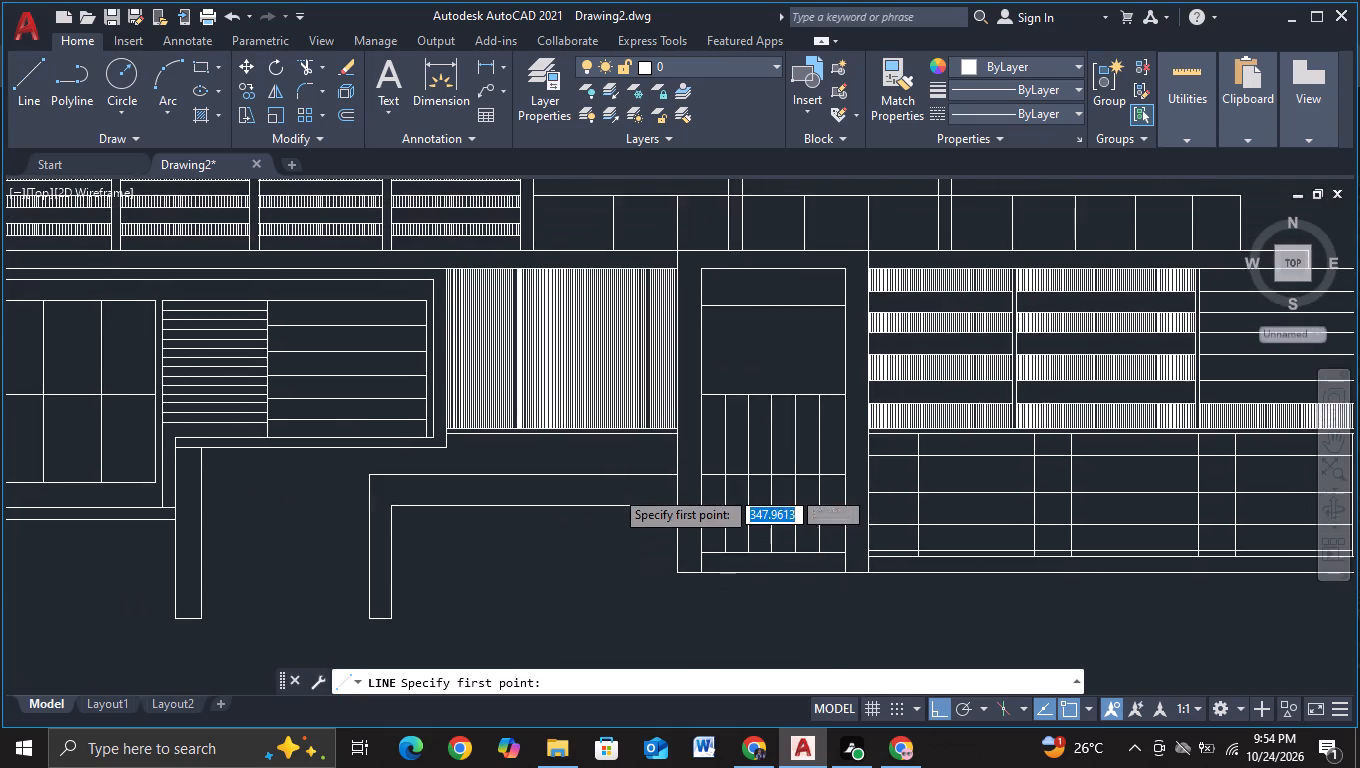
{"action": "scroll", "coordinate": [614, 489], "scroll_direction": "up", "scroll_amount": 1}
{"action": "left_click", "coordinate": [664, 478]}
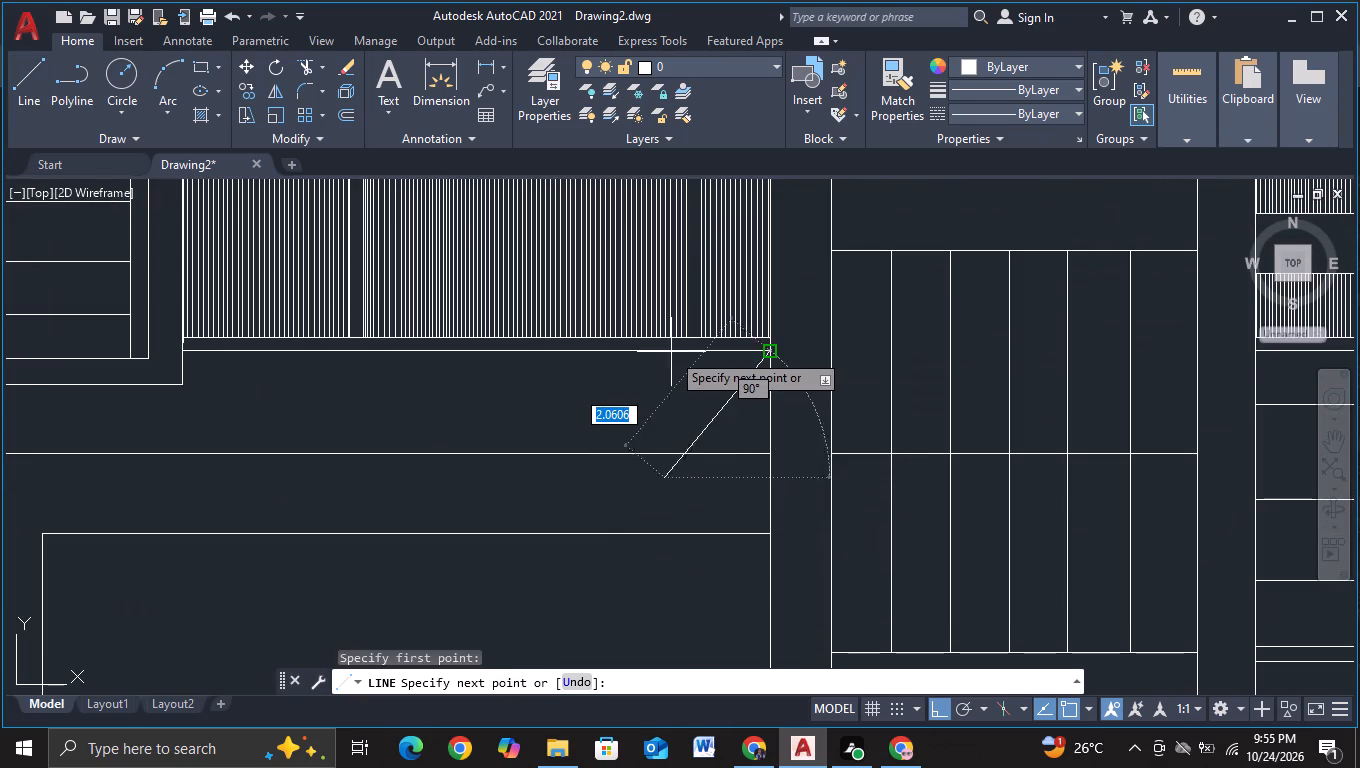
{"action": "scroll", "coordinate": [671, 347], "scroll_direction": "up", "scroll_amount": 2}
{"action": "left_click", "coordinate": [671, 347]}
{"action": "key", "text": "Escape"}
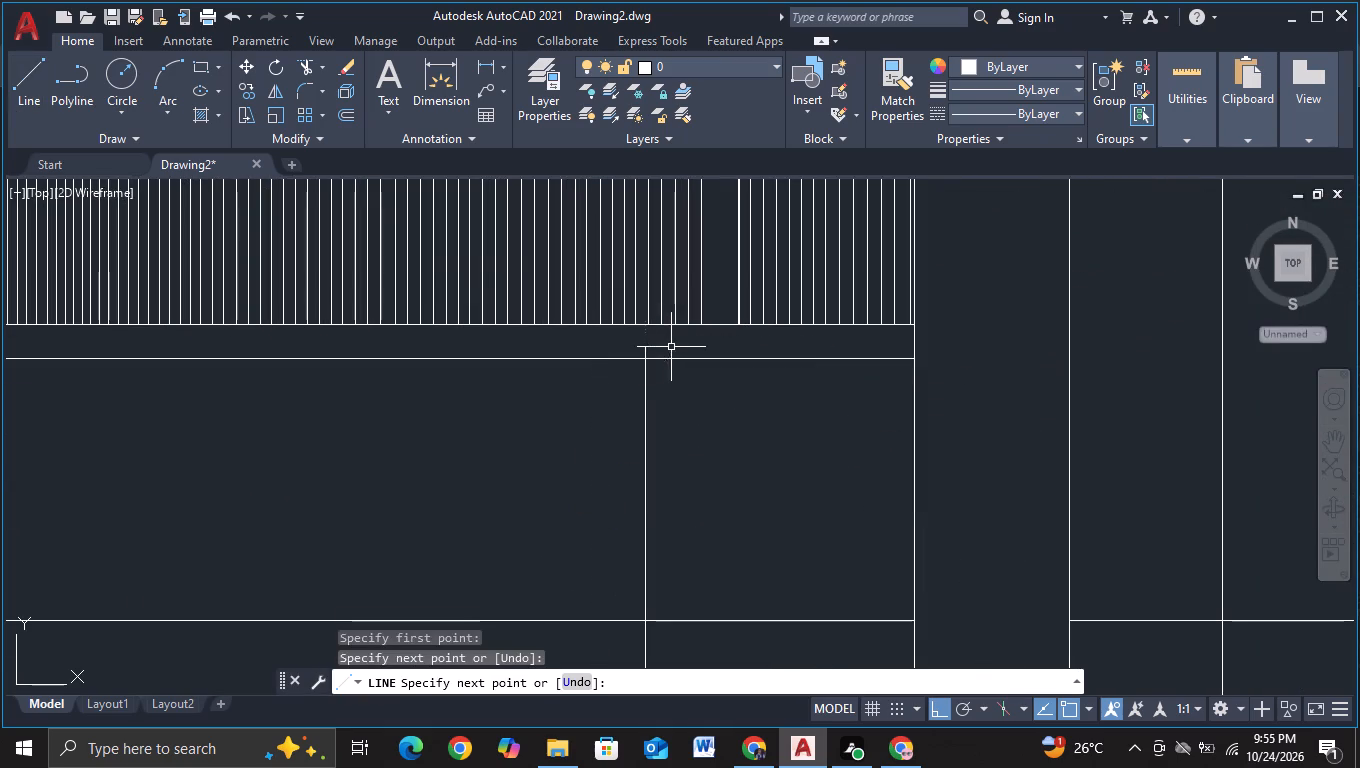
Trim the vertical line's ends so it spans only between the slatted panel's lower edge line and the beam's top line.
{"action": "left_click", "coordinate": [301, 67]}
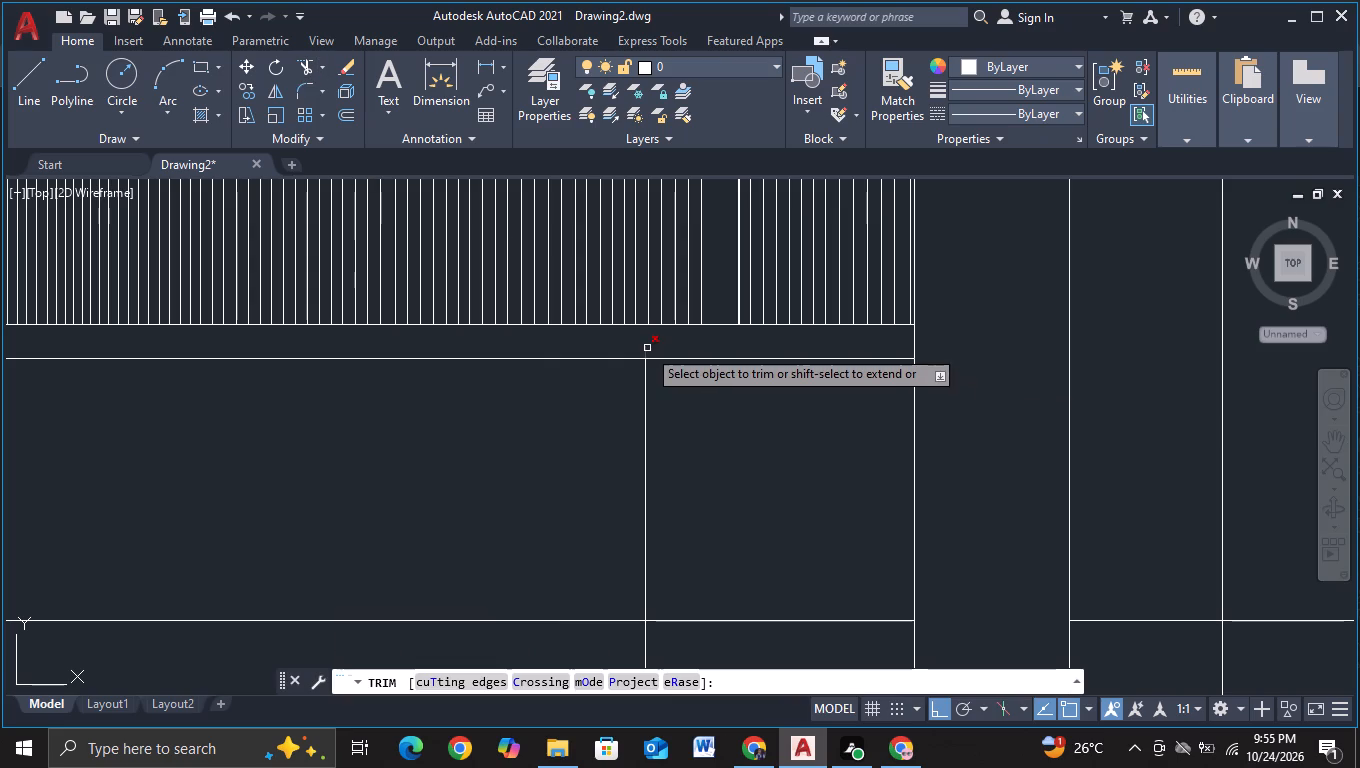
{"action": "left_click", "coordinate": [647, 348]}
{"action": "scroll", "coordinate": [695, 466], "scroll_direction": "down", "scroll_amount": 2}
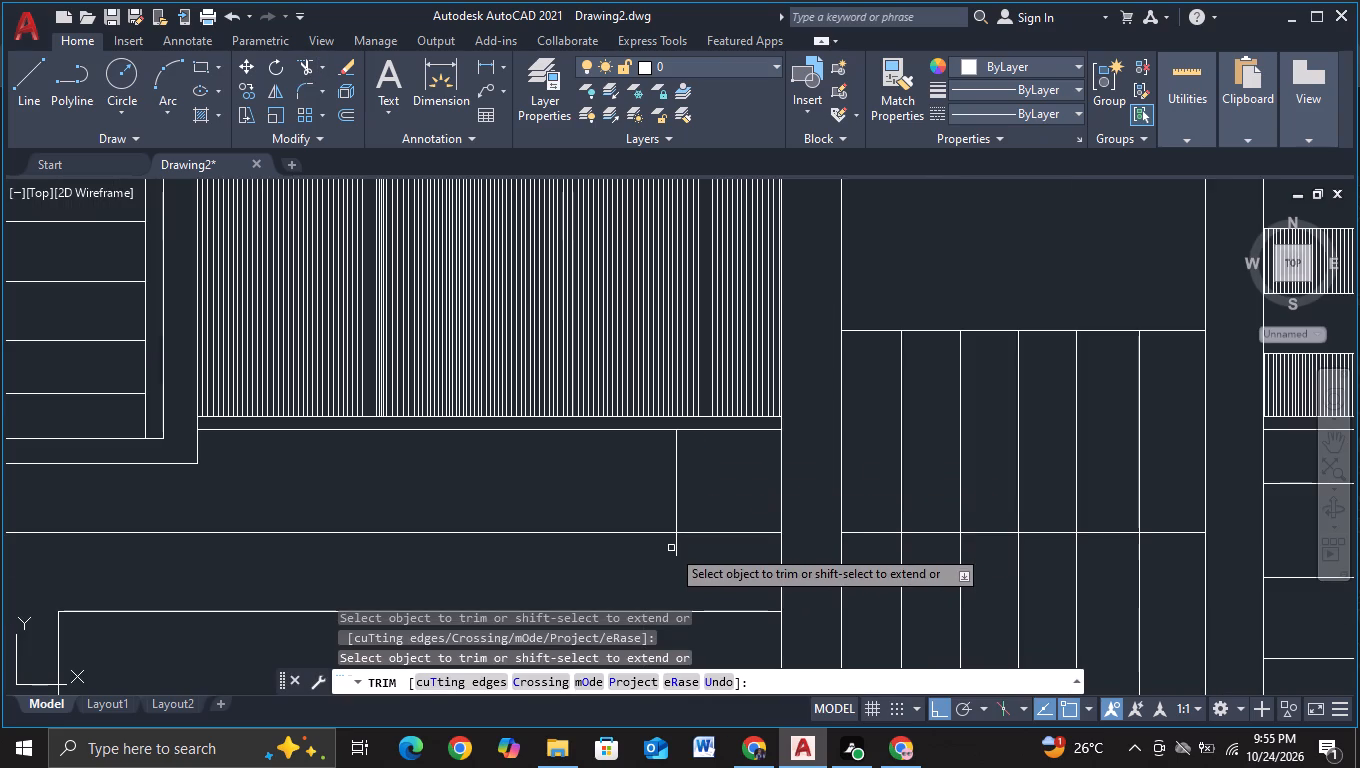
{"action": "left_click", "coordinate": [680, 548]}
{"action": "left_click", "coordinate": [665, 549]}
{"action": "key", "text": "Escape"}
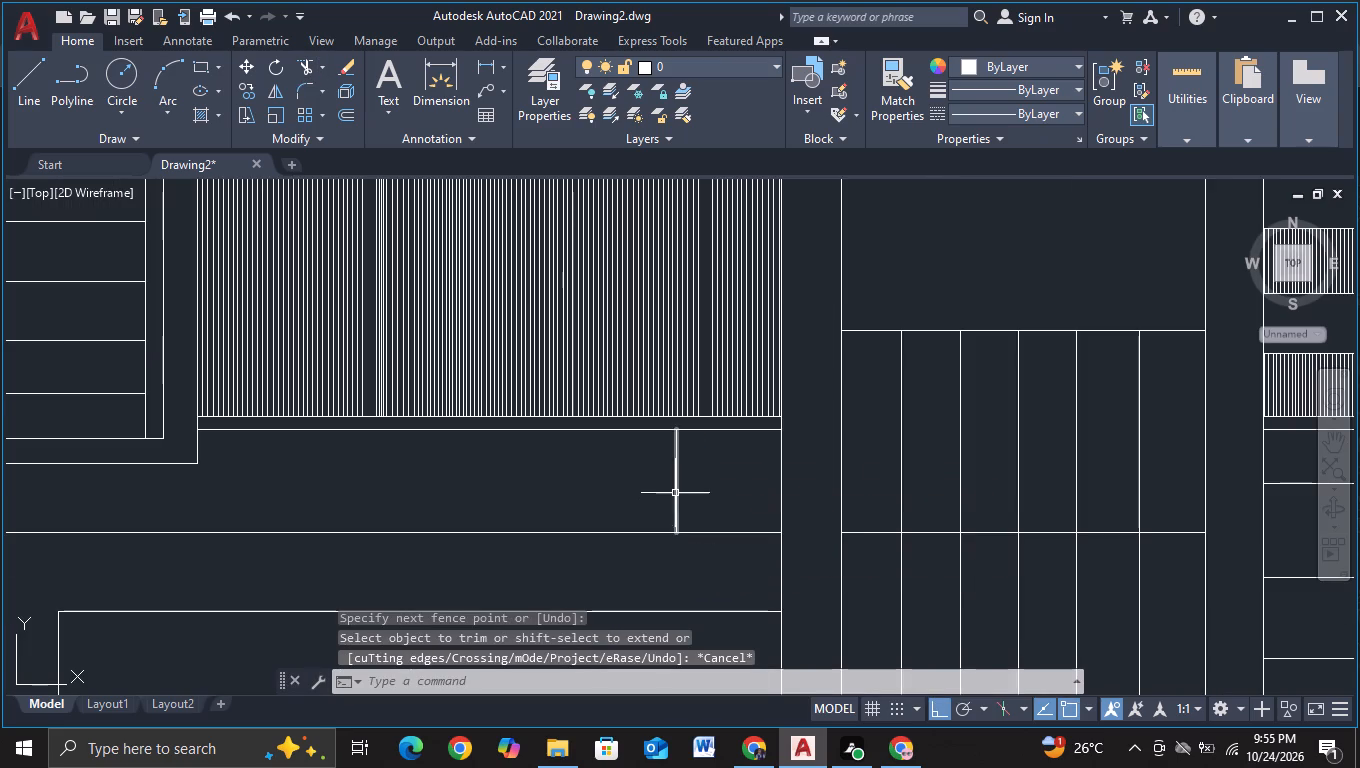
Copy the short vertical line about 2.4 and 4.7 units left and about 0.25 units right, and turn object snap off.
{"action": "left_click", "coordinate": [677, 489]}
{"action": "key", "text": "c"}
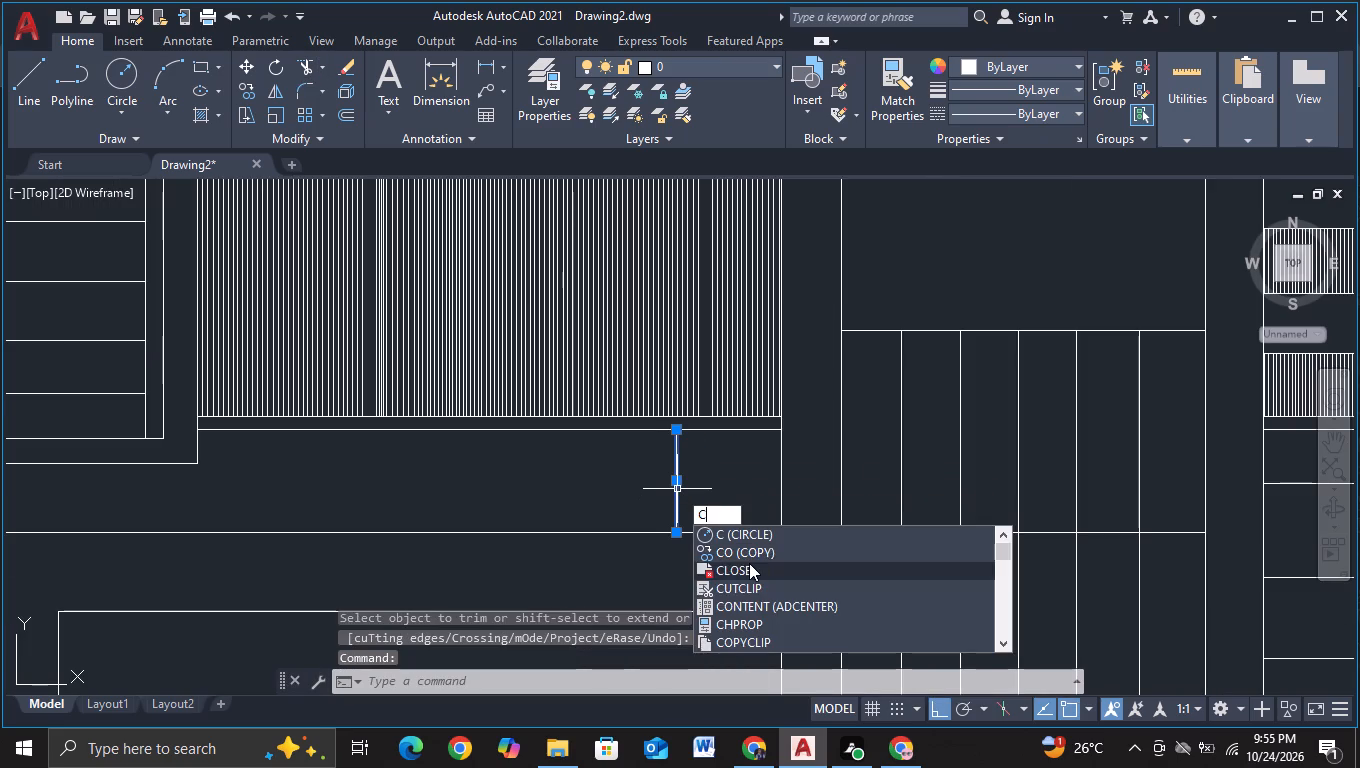
{"action": "left_click", "coordinate": [752, 557]}
{"action": "left_click", "coordinate": [738, 563]}
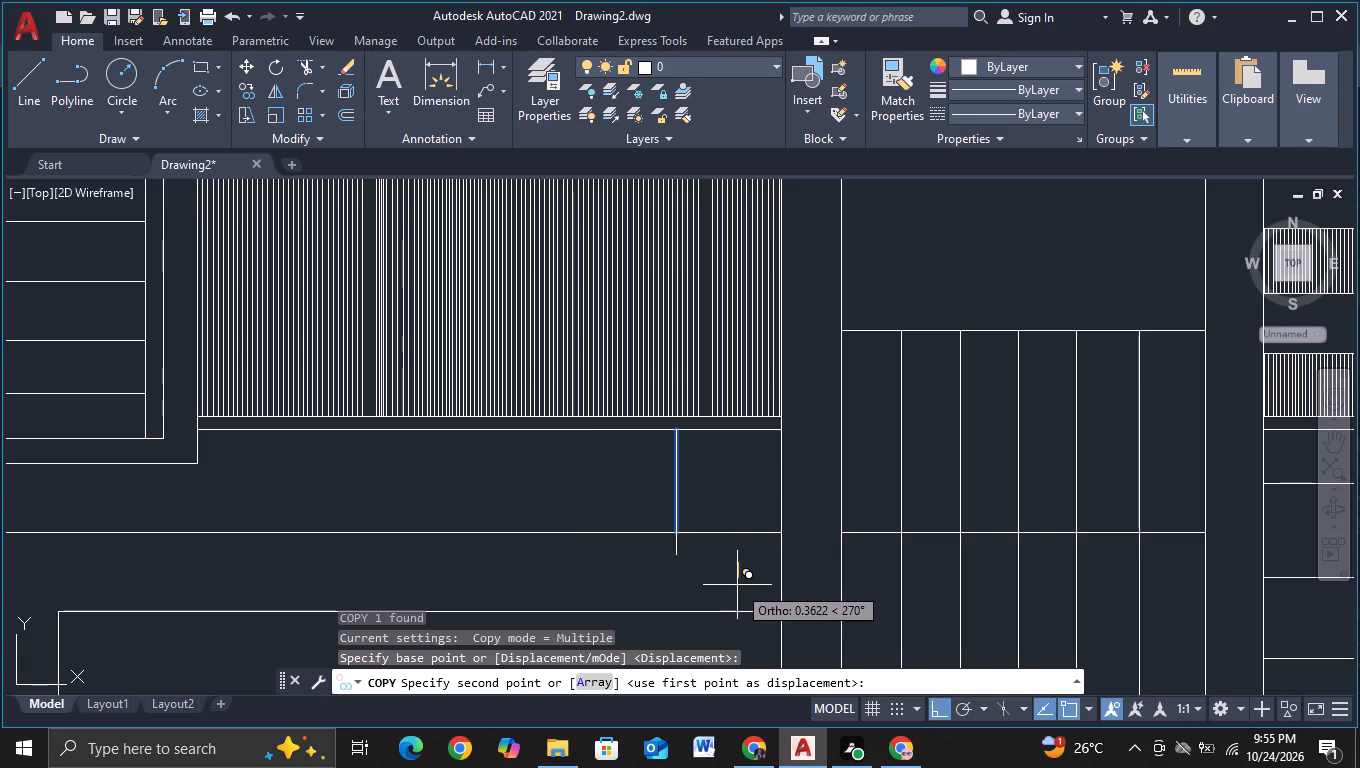
{"action": "left_click", "coordinate": [592, 569]}
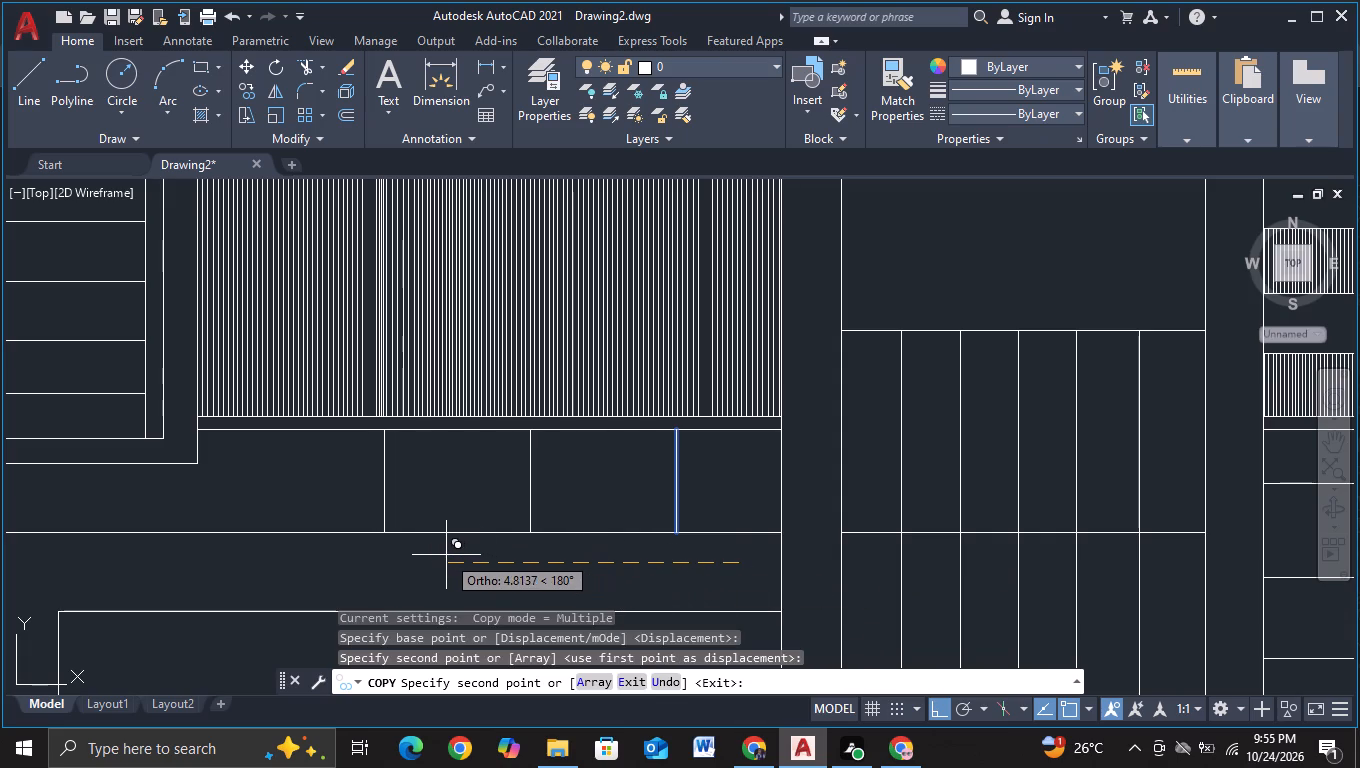
{"action": "left_click", "coordinate": [451, 555]}
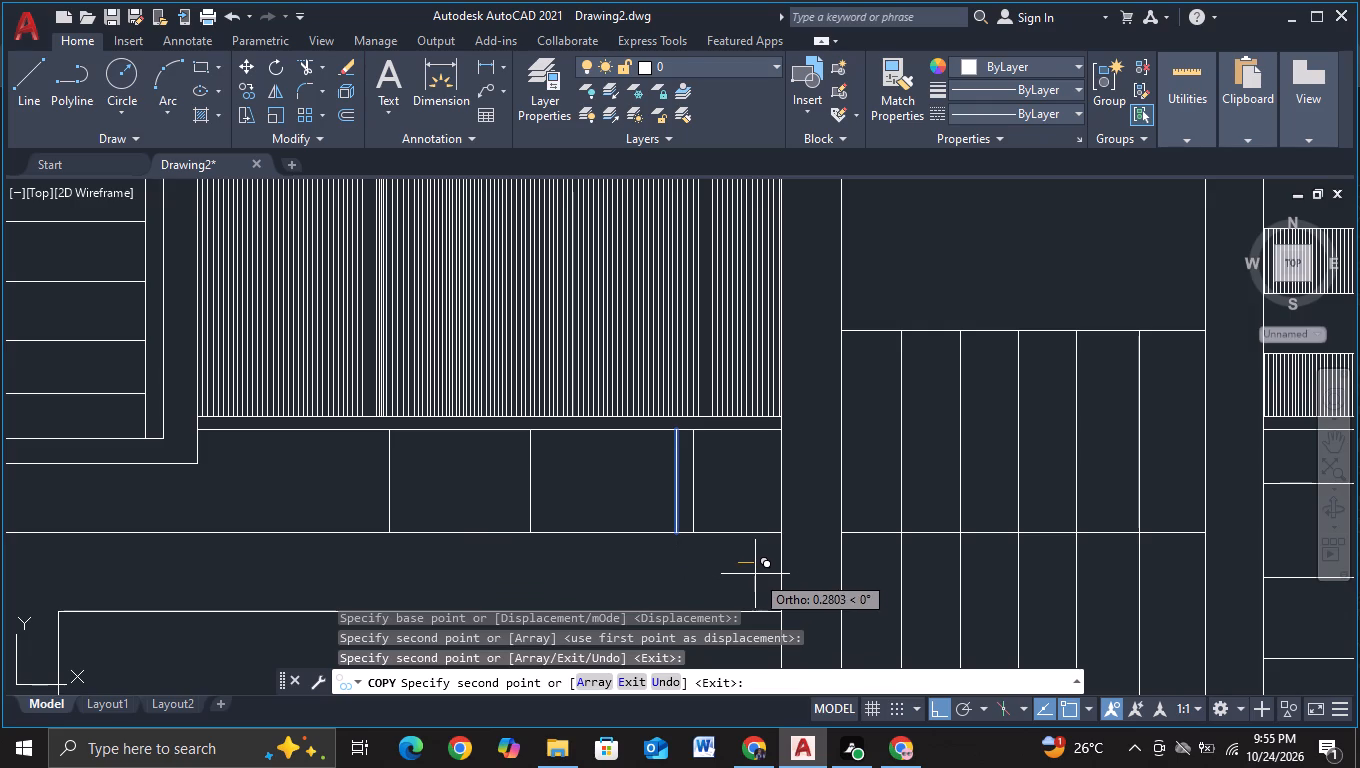
{"action": "left_click", "coordinate": [753, 574]}
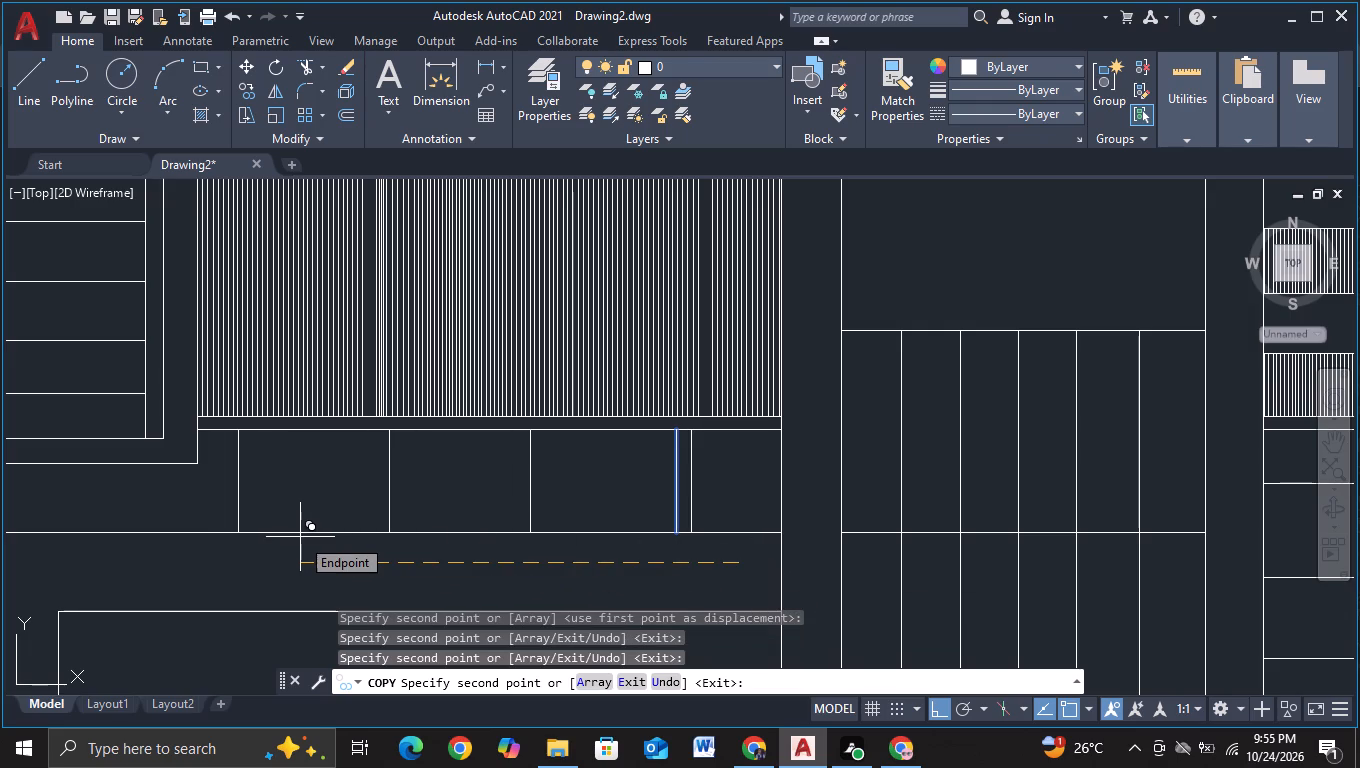
{"action": "left_click", "coordinate": [300, 537]}
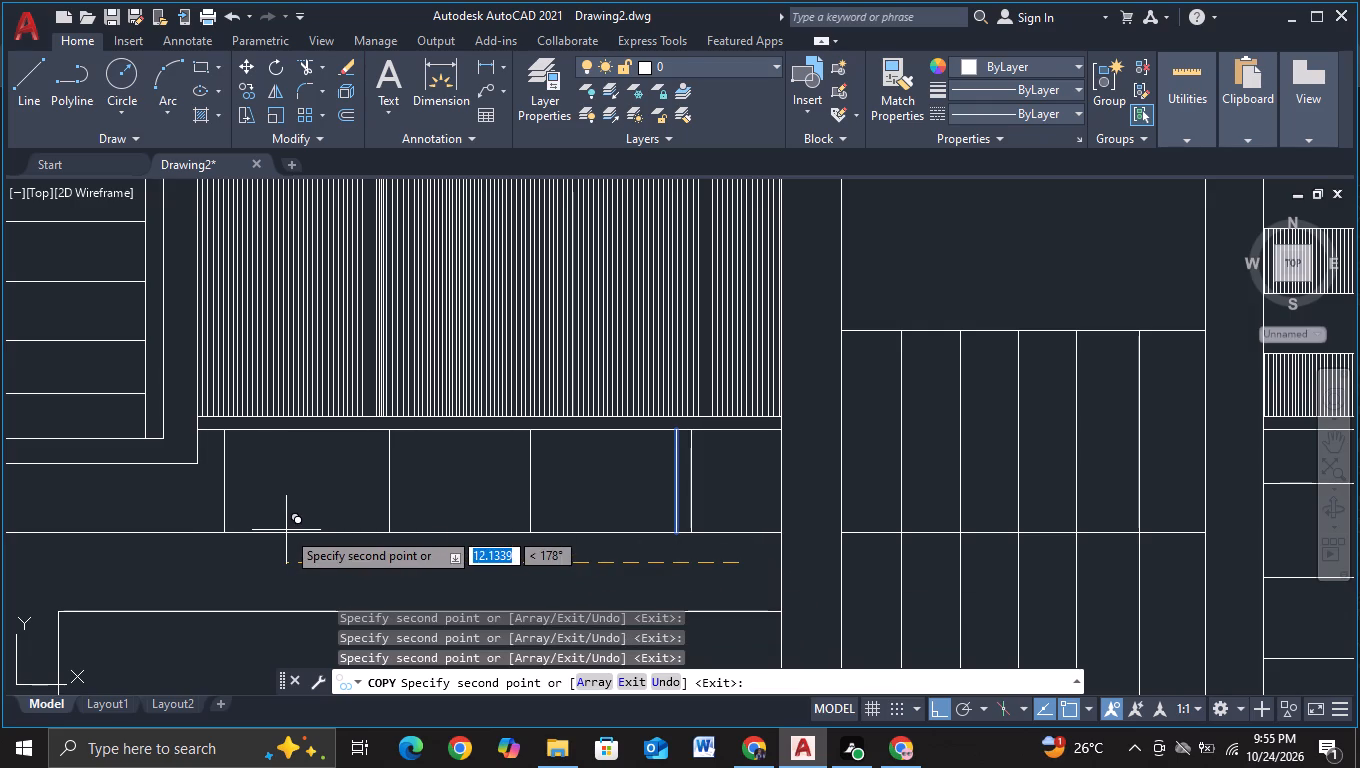
{"action": "key", "text": "ctrl+z"}
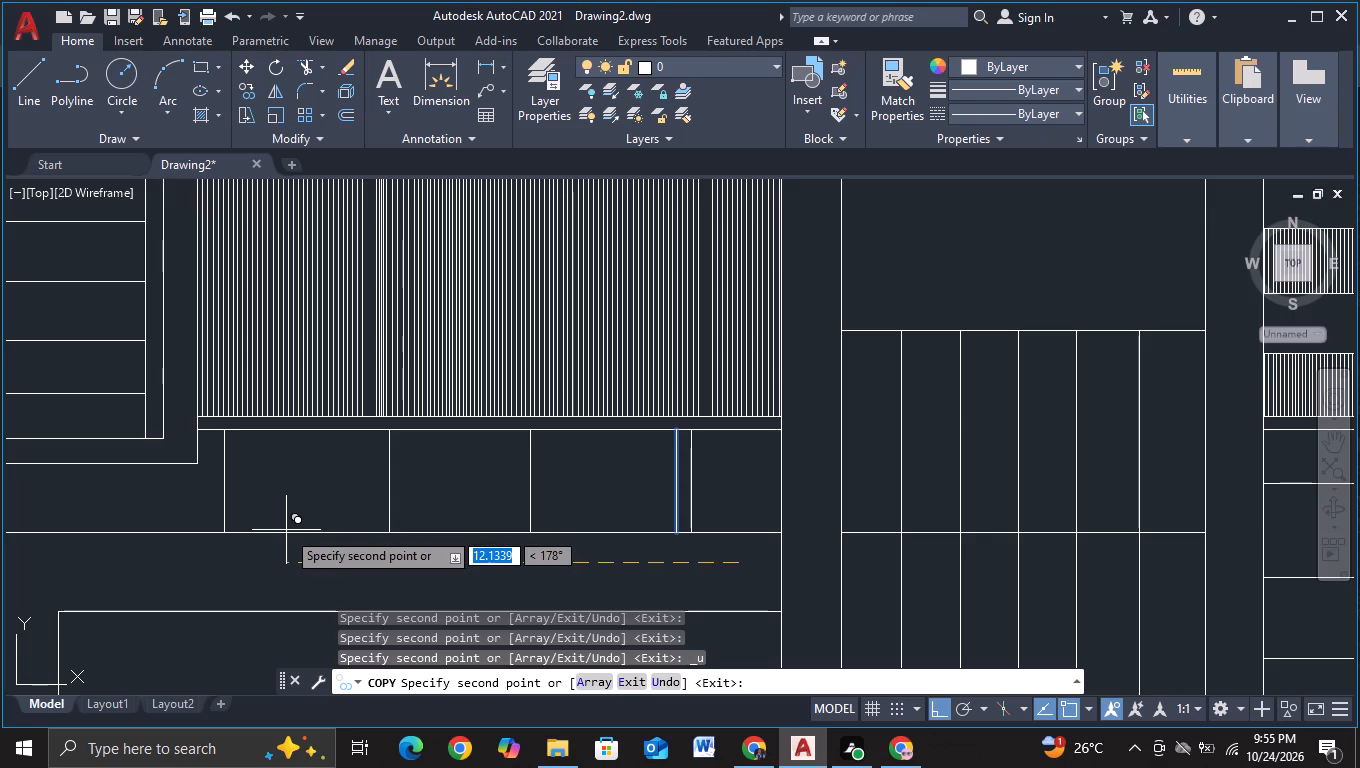
{"action": "key", "text": "F2"}
{"action": "key", "text": "F3"}
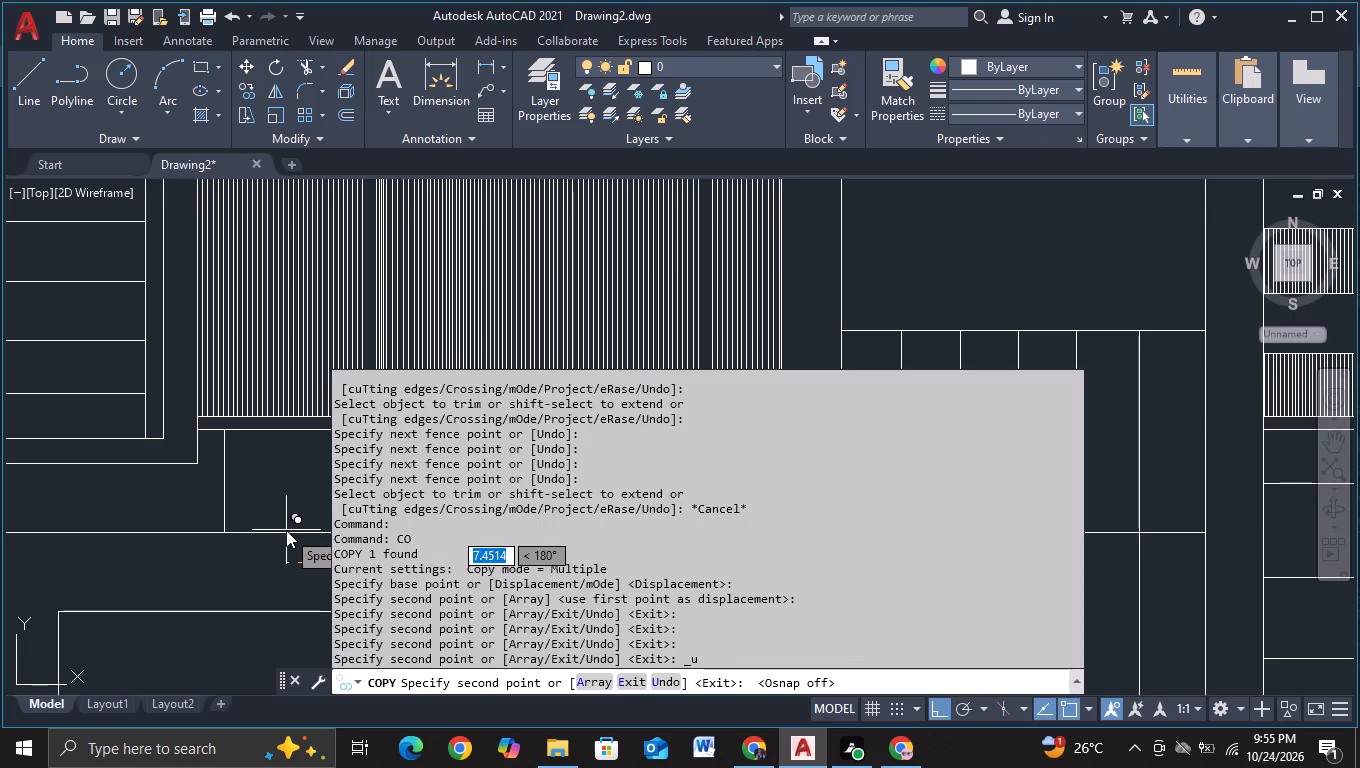
{"action": "key", "text": "Escape"}
{"action": "key", "text": "Escape"}
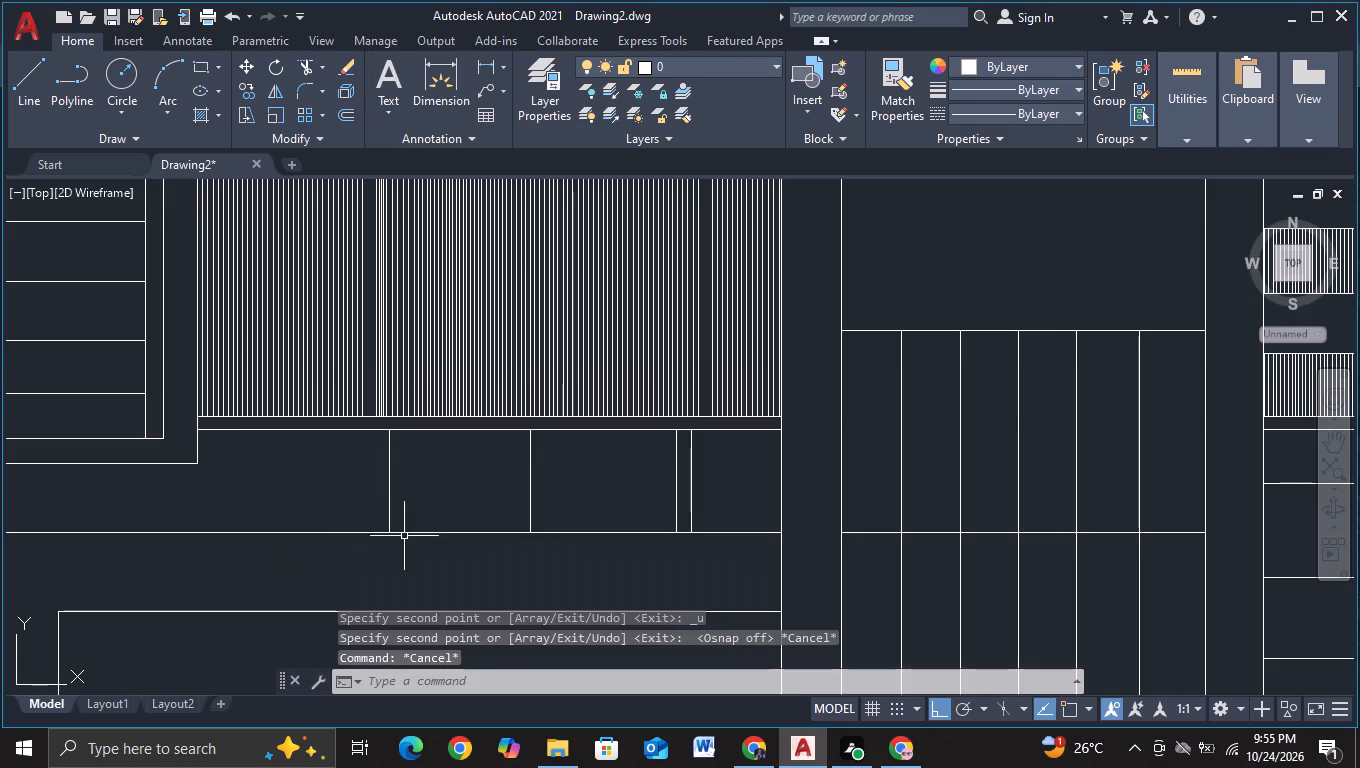
Copy the leftmost short vertical divider line six times to the left at uneven spacing, starting about 2.1 units away and ending near the pillar.
{"action": "scroll", "coordinate": [459, 567], "scroll_direction": "down", "scroll_amount": 1}
{"action": "middle_click_drag", "start_coordinate": [491, 582], "coordinate": [558, 517]}
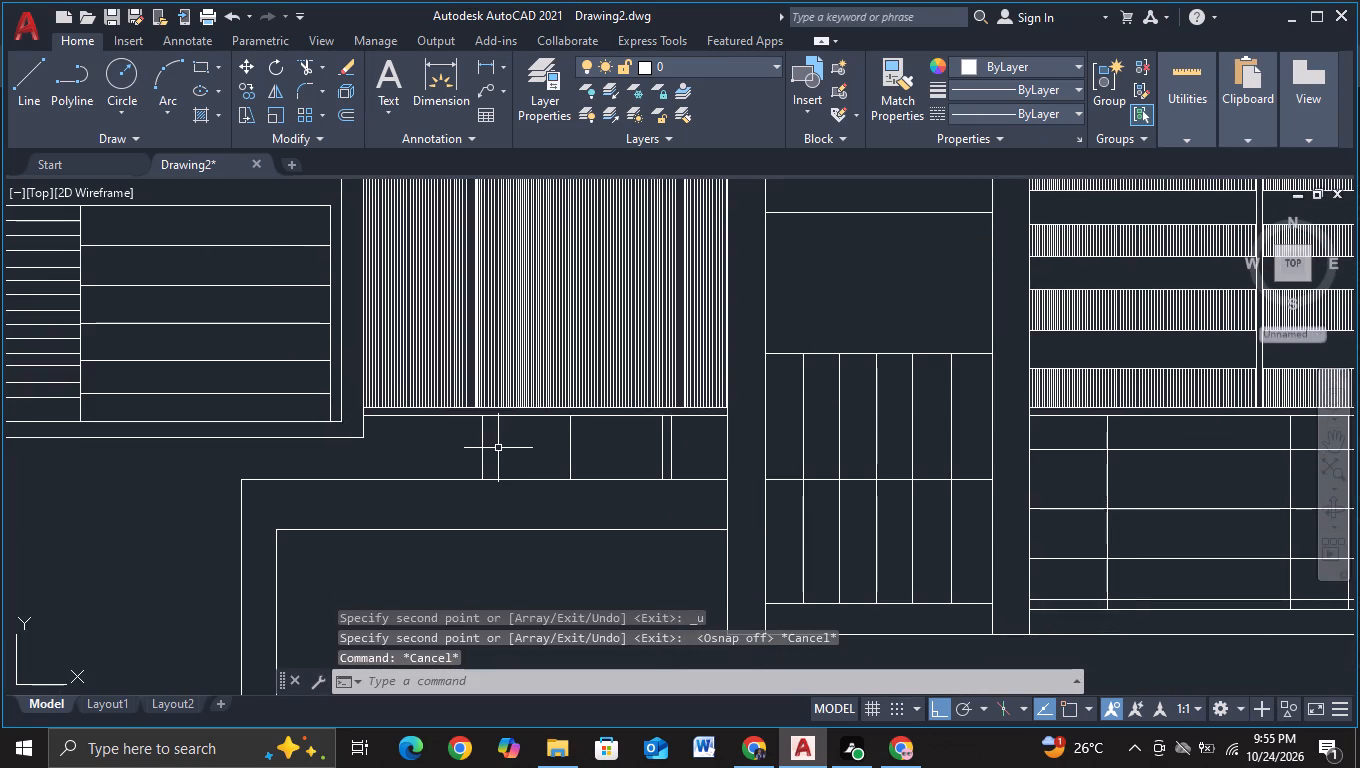
{"action": "left_click", "coordinate": [483, 451]}
{"action": "key", "text": "c"}
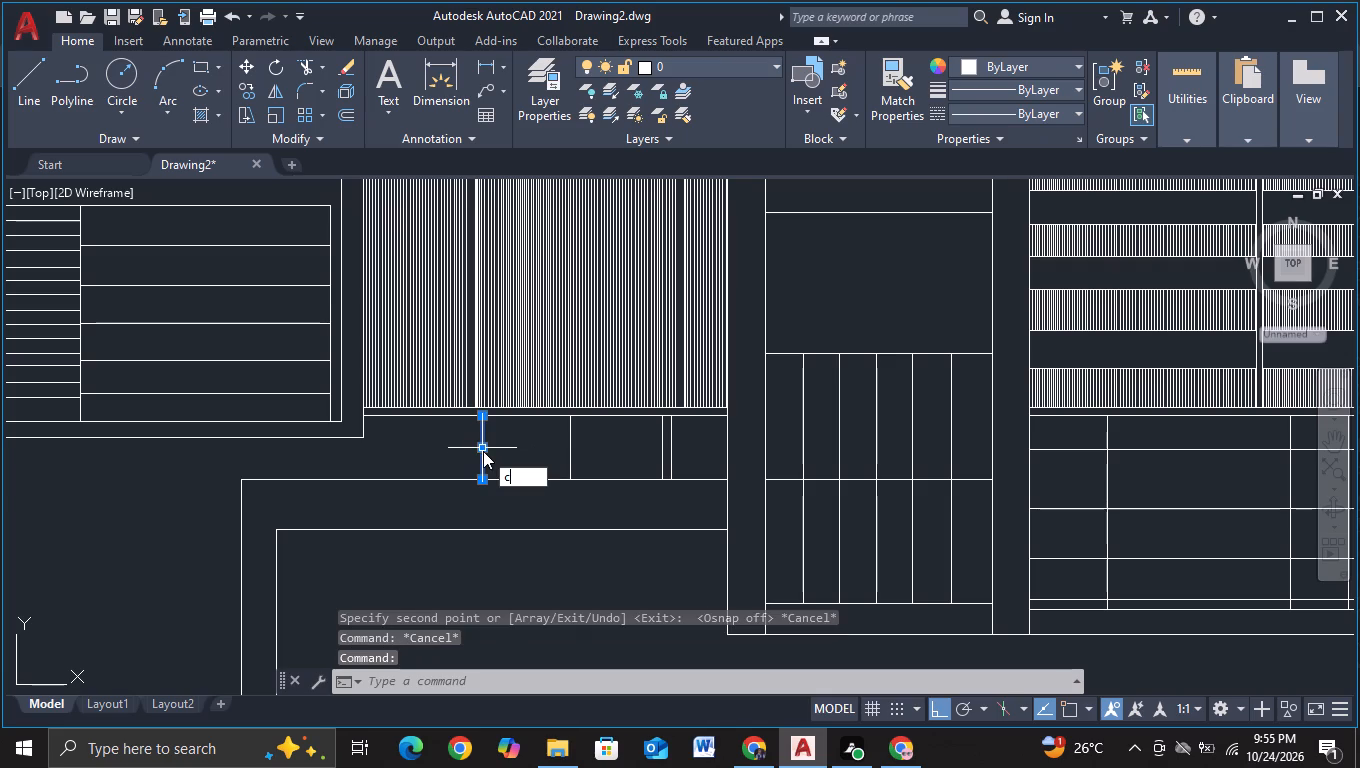
{"action": "left_click", "coordinate": [606, 514]}
{"action": "left_click", "coordinate": [566, 524]}
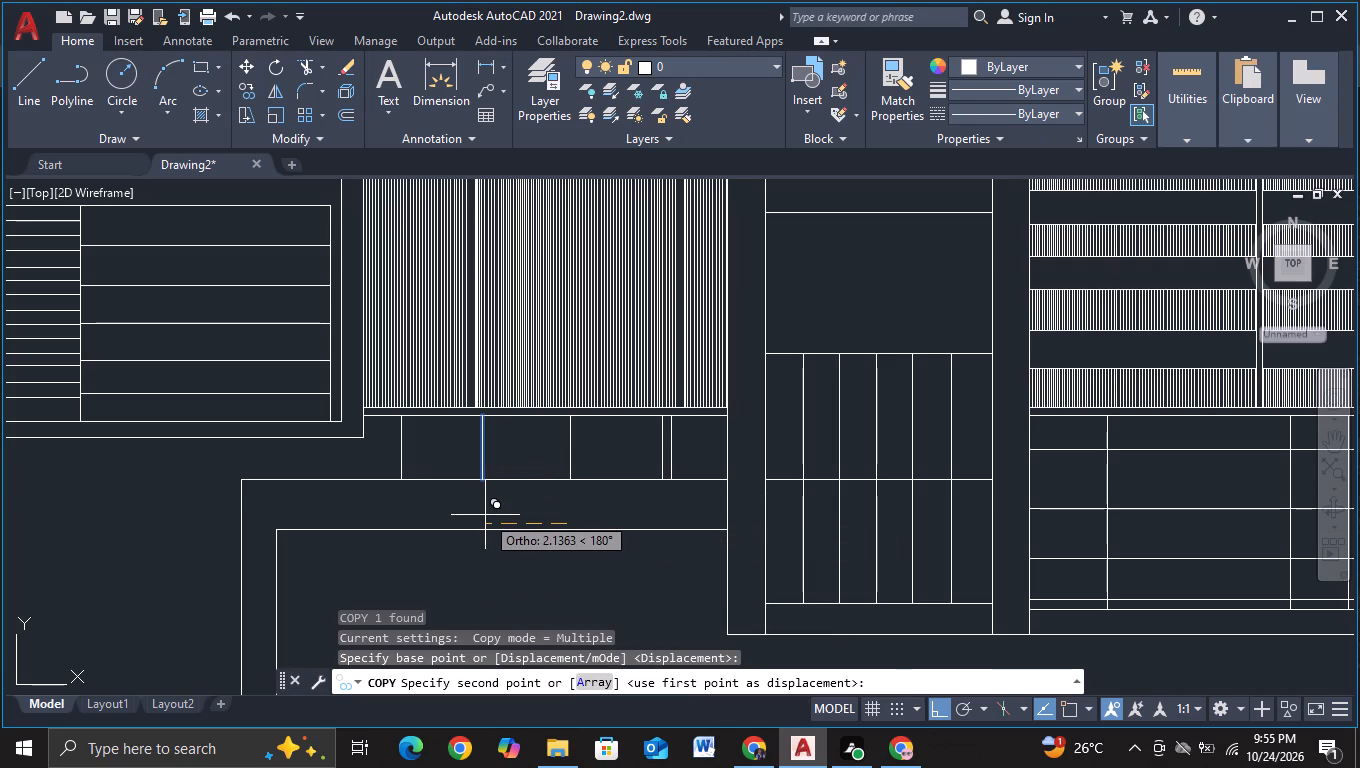
{"action": "left_click", "coordinate": [485, 515]}
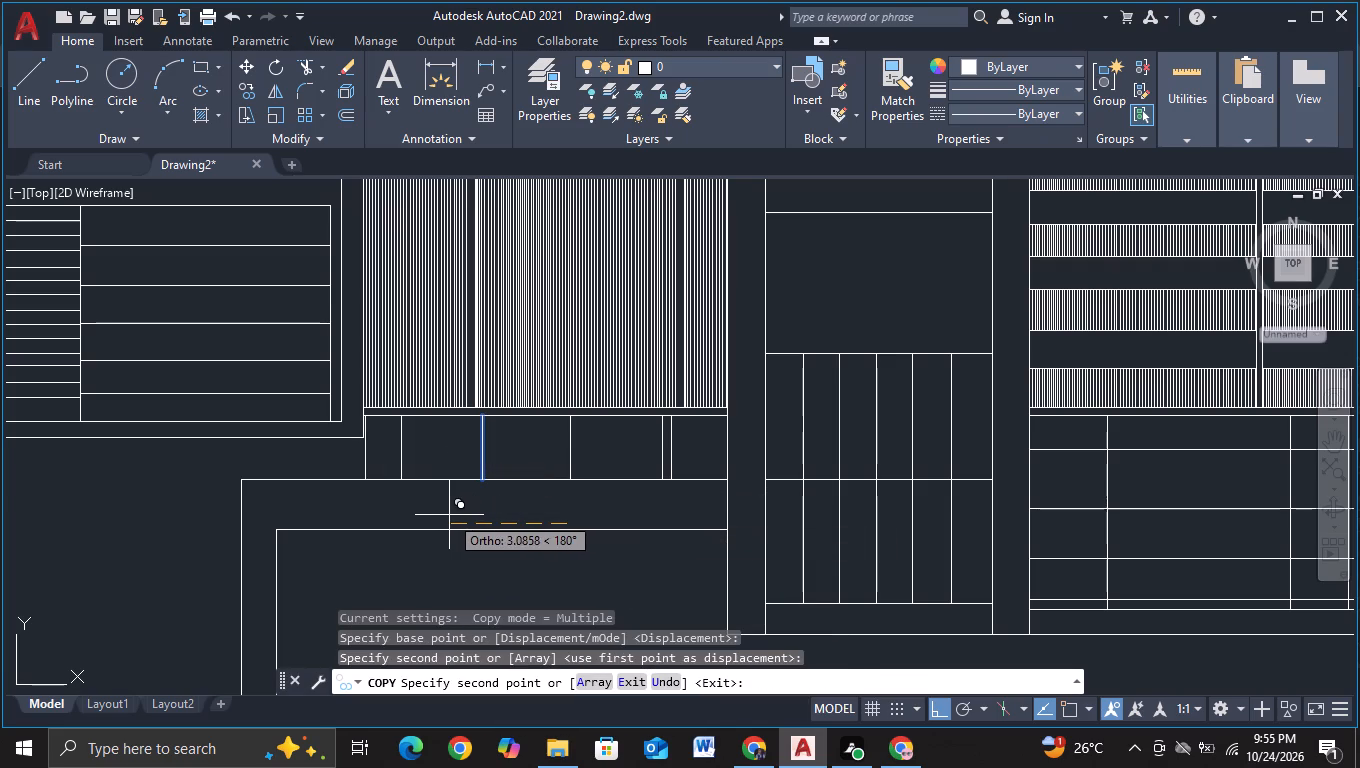
{"action": "left_click", "coordinate": [442, 515]}
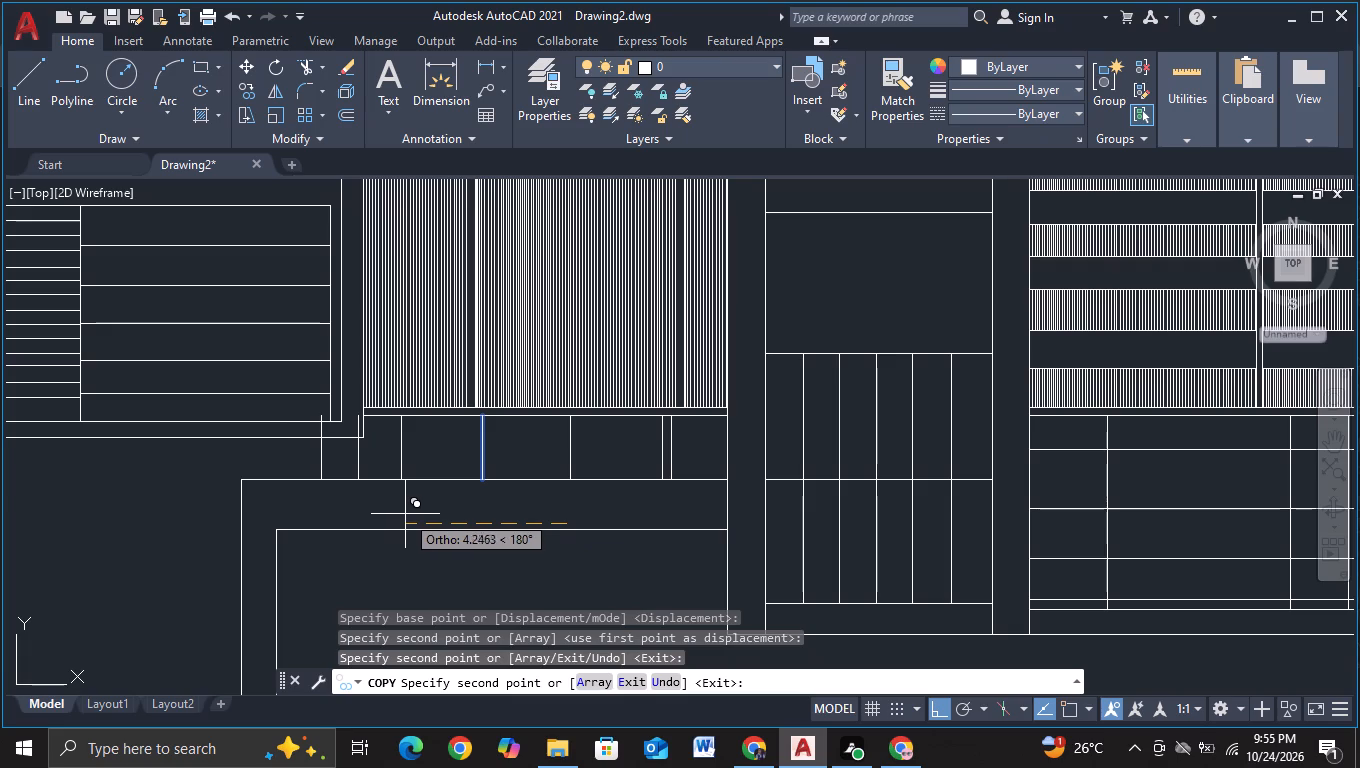
{"action": "left_click", "coordinate": [419, 512]}
{"action": "left_click", "coordinate": [414, 512]}
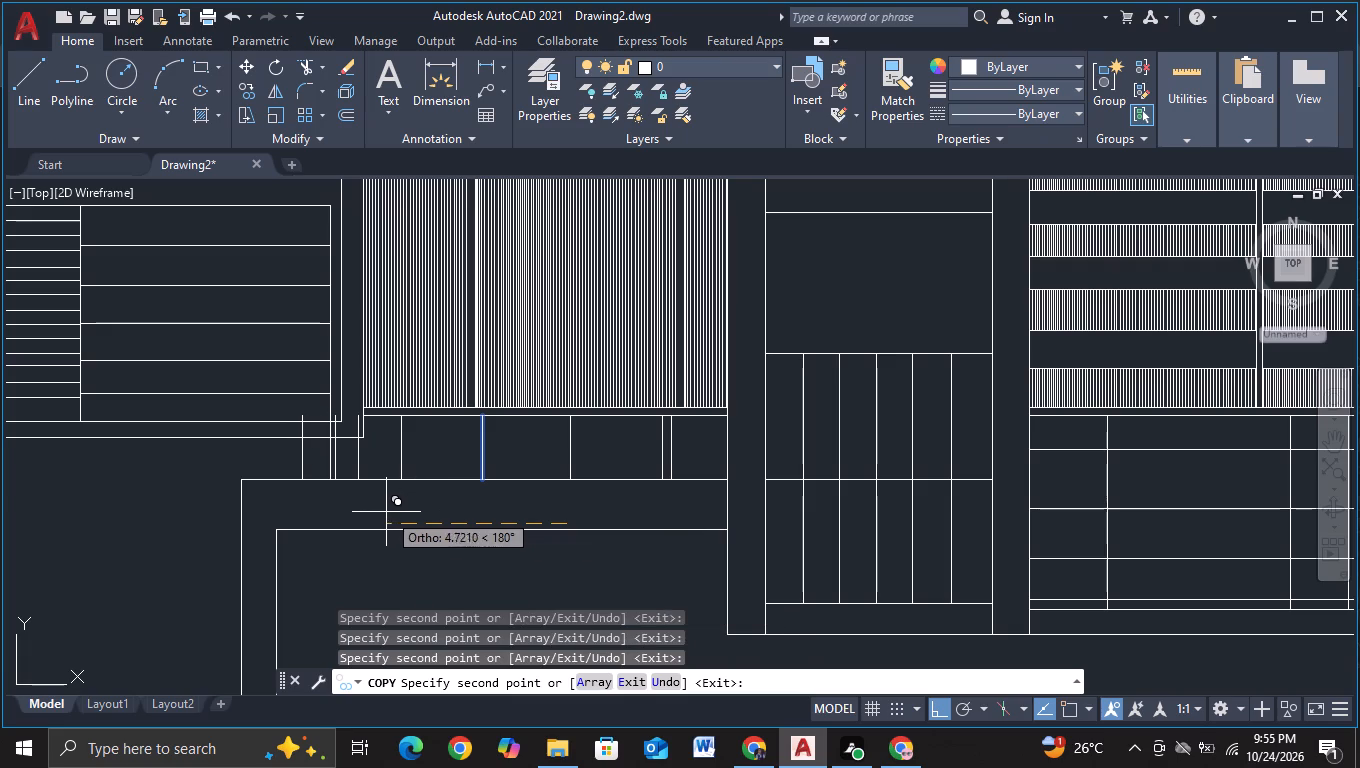
{"action": "left_click", "coordinate": [379, 512]}
{"action": "left_click", "coordinate": [351, 511]}
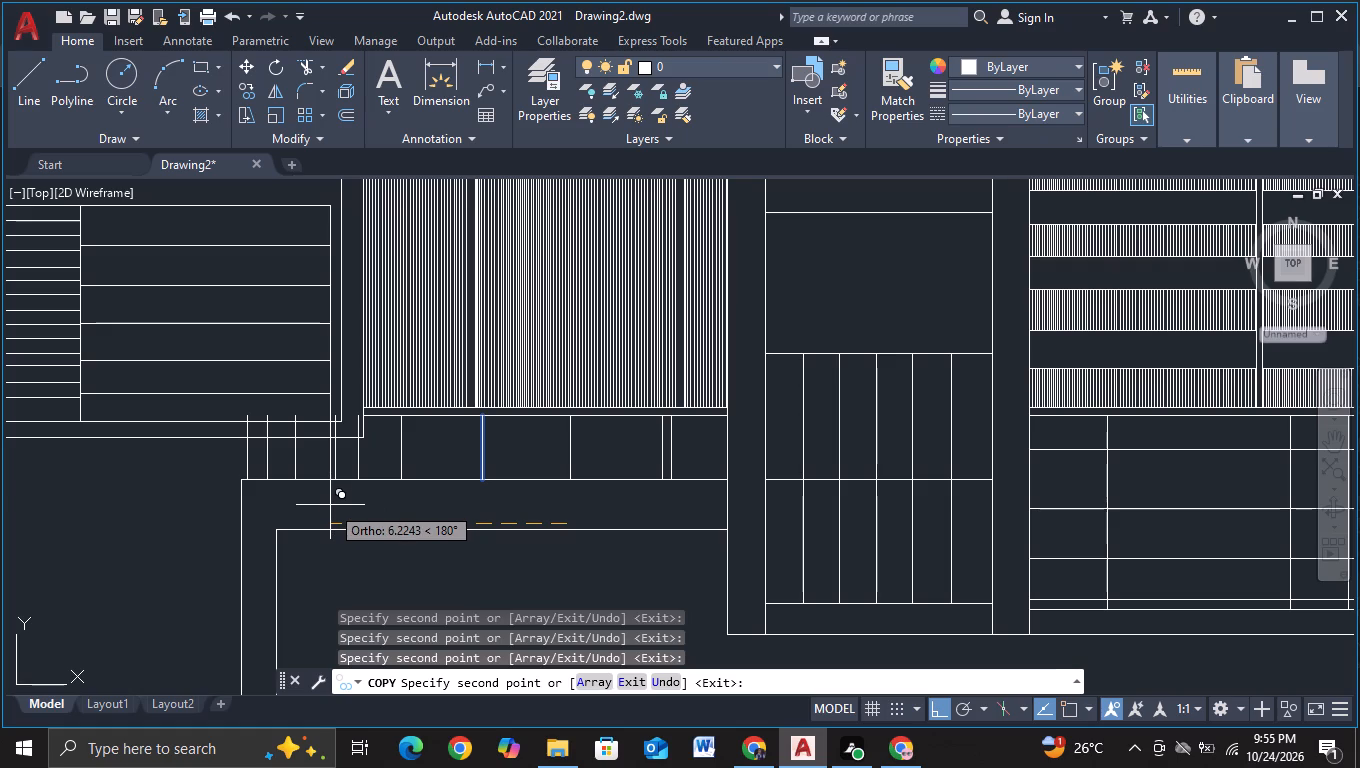
Add five closely spaced copies of the divider line near the pillar's outer edge, about 5.8 to 6.2 units left of the original.
{"action": "left_click", "coordinate": [330, 505]}
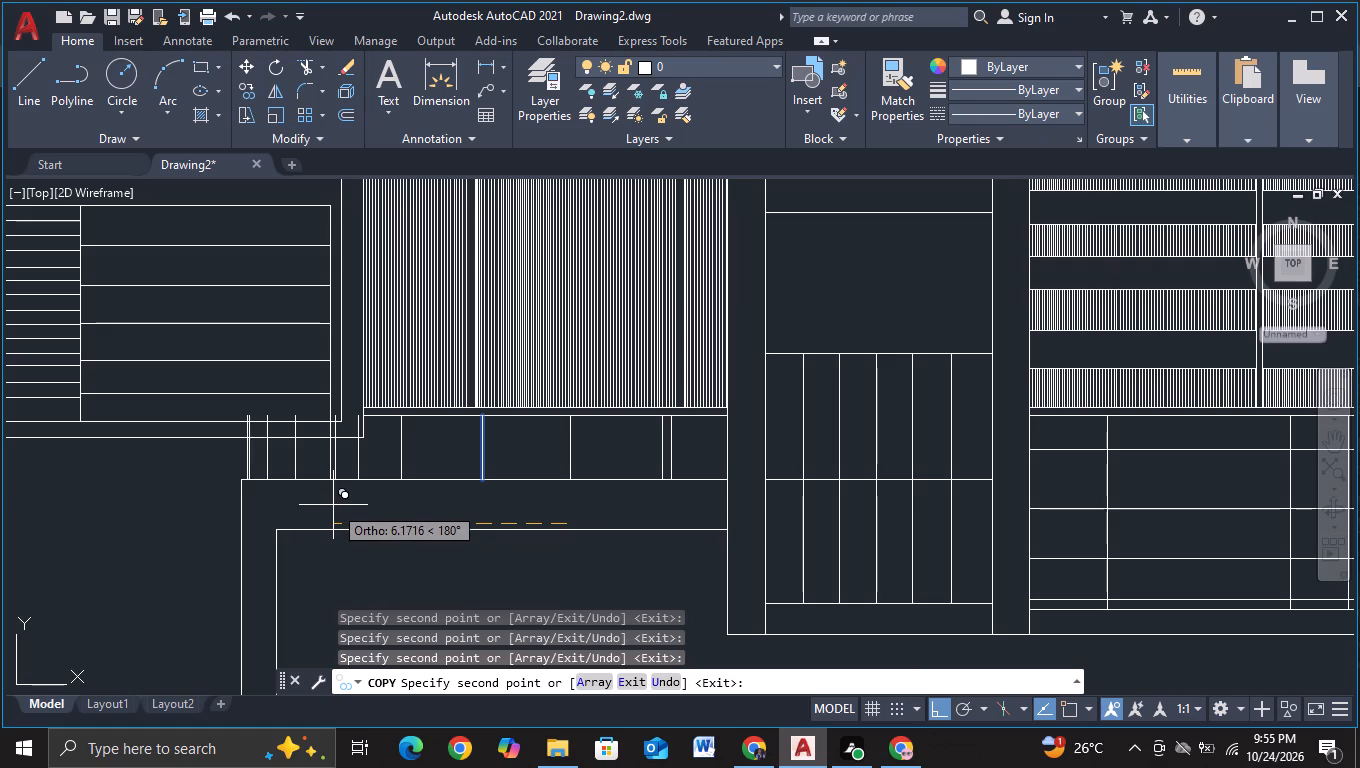
{"action": "left_click", "coordinate": [333, 505]}
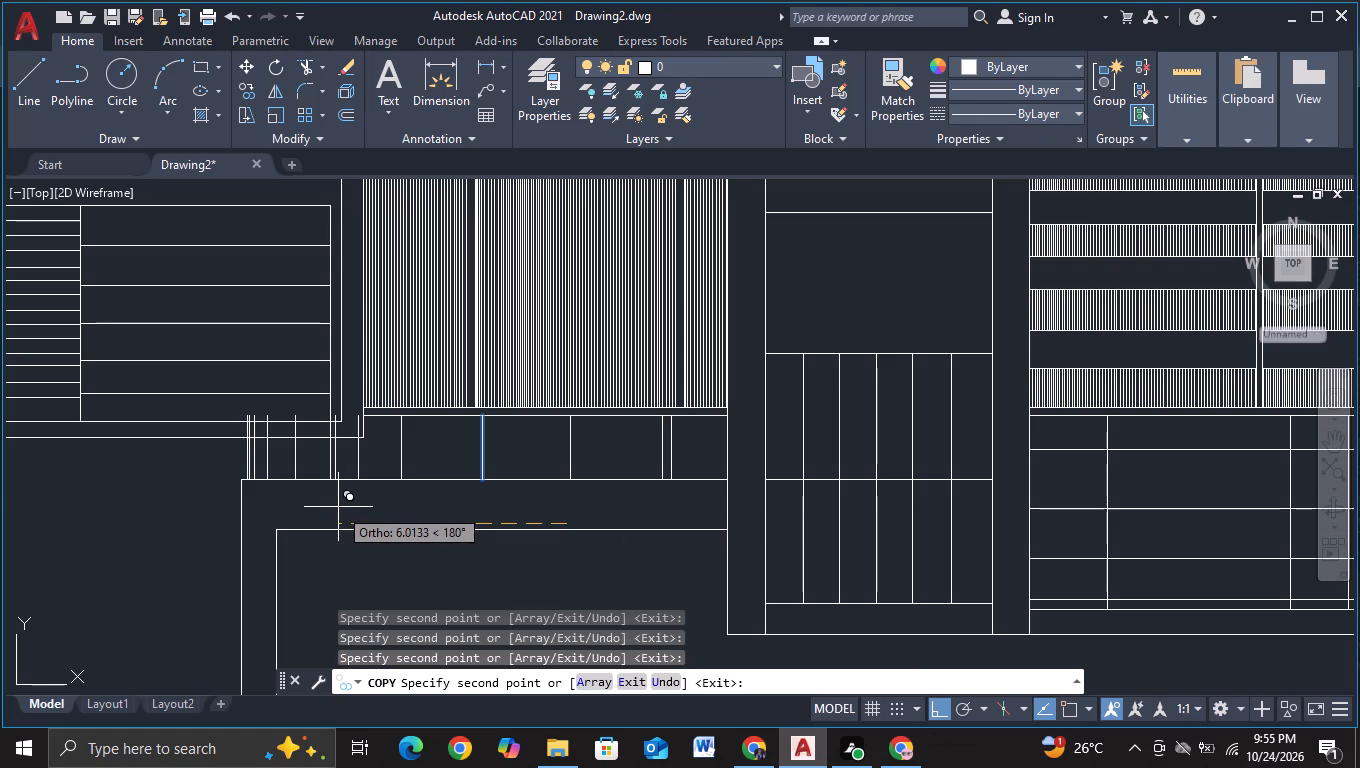
{"action": "left_click", "coordinate": [337, 507]}
{"action": "left_click", "coordinate": [343, 507]}
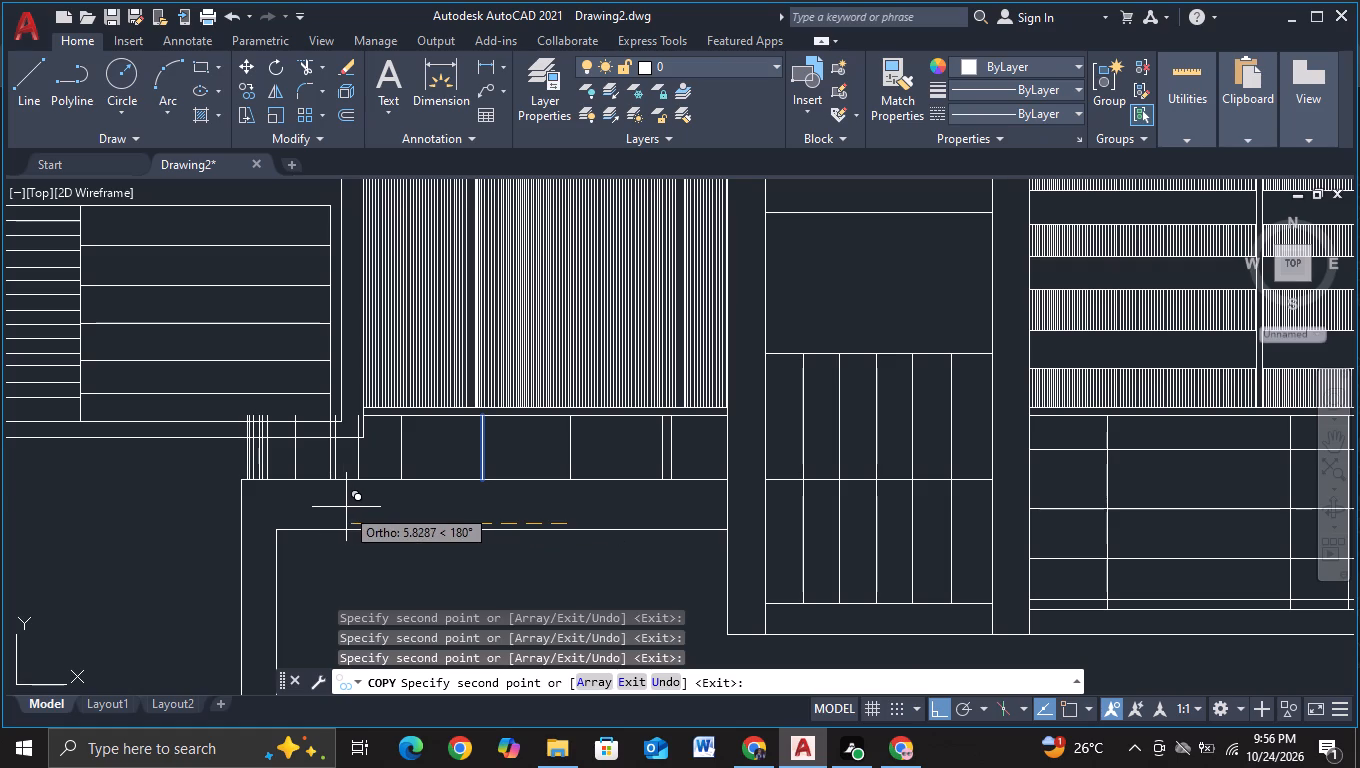
{"action": "left_click", "coordinate": [346, 507]}
{"action": "key", "text": "Escape"}
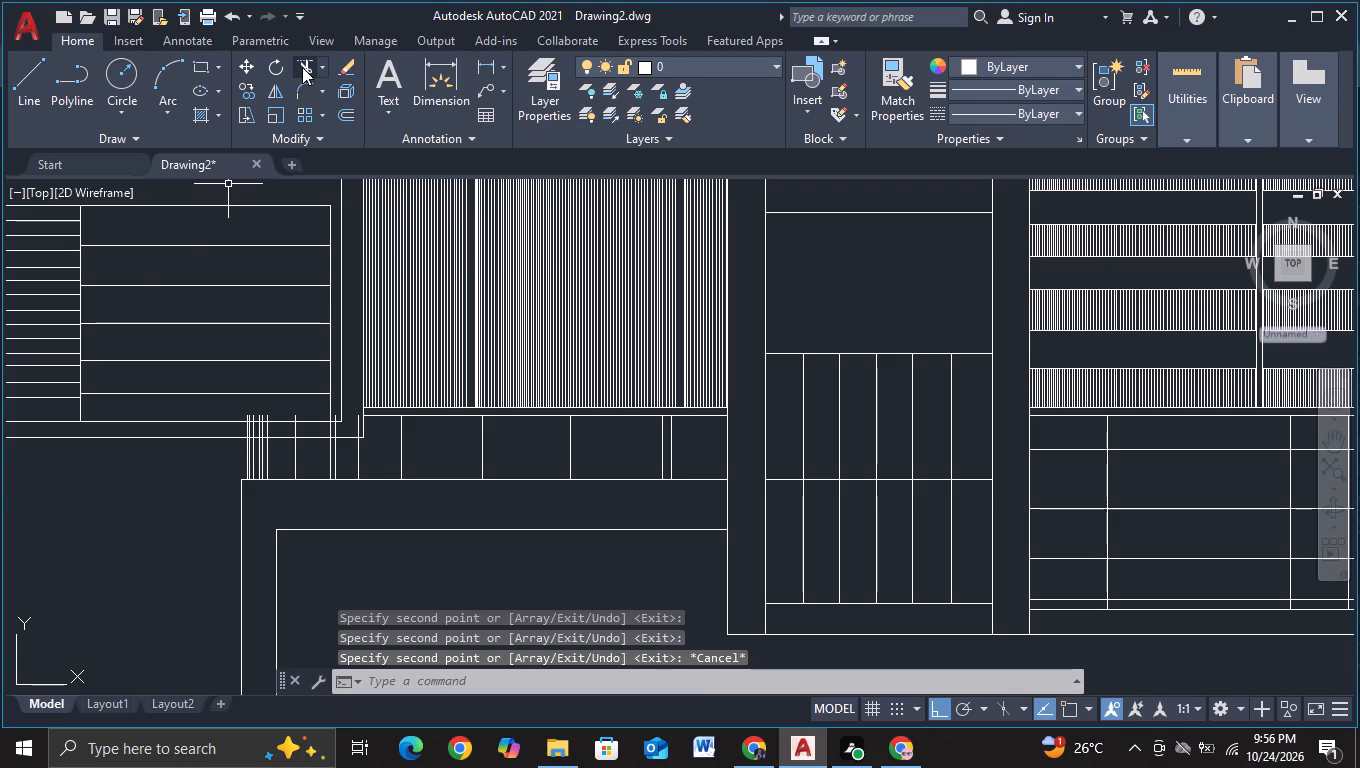
Trim the tops of the copied divider lines so they end at the lower edge of the stepped window frame.
{"action": "left_click", "coordinate": [302, 67]}
{"action": "scroll", "coordinate": [244, 368], "scroll_direction": "up", "scroll_amount": 3}
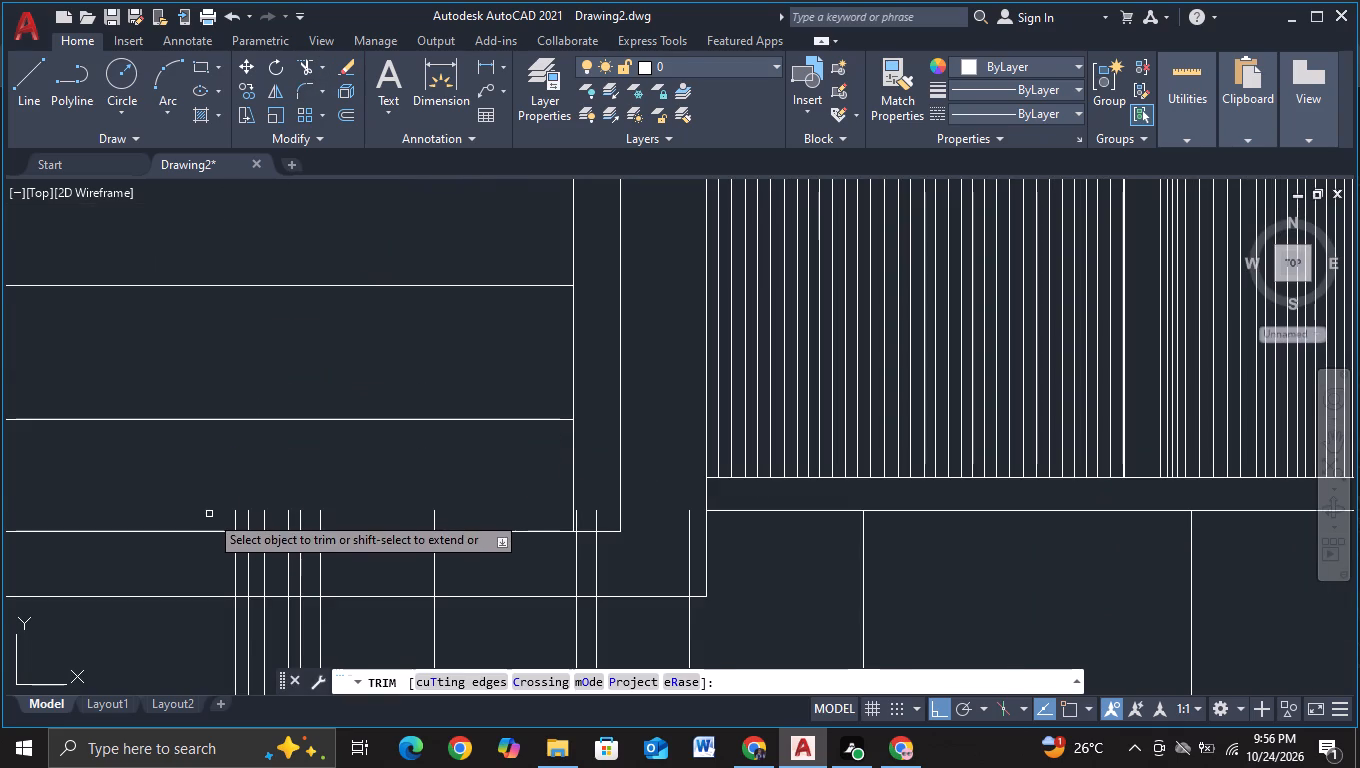
{"action": "left_click", "coordinate": [209, 515]}
{"action": "left_click", "coordinate": [450, 524]}
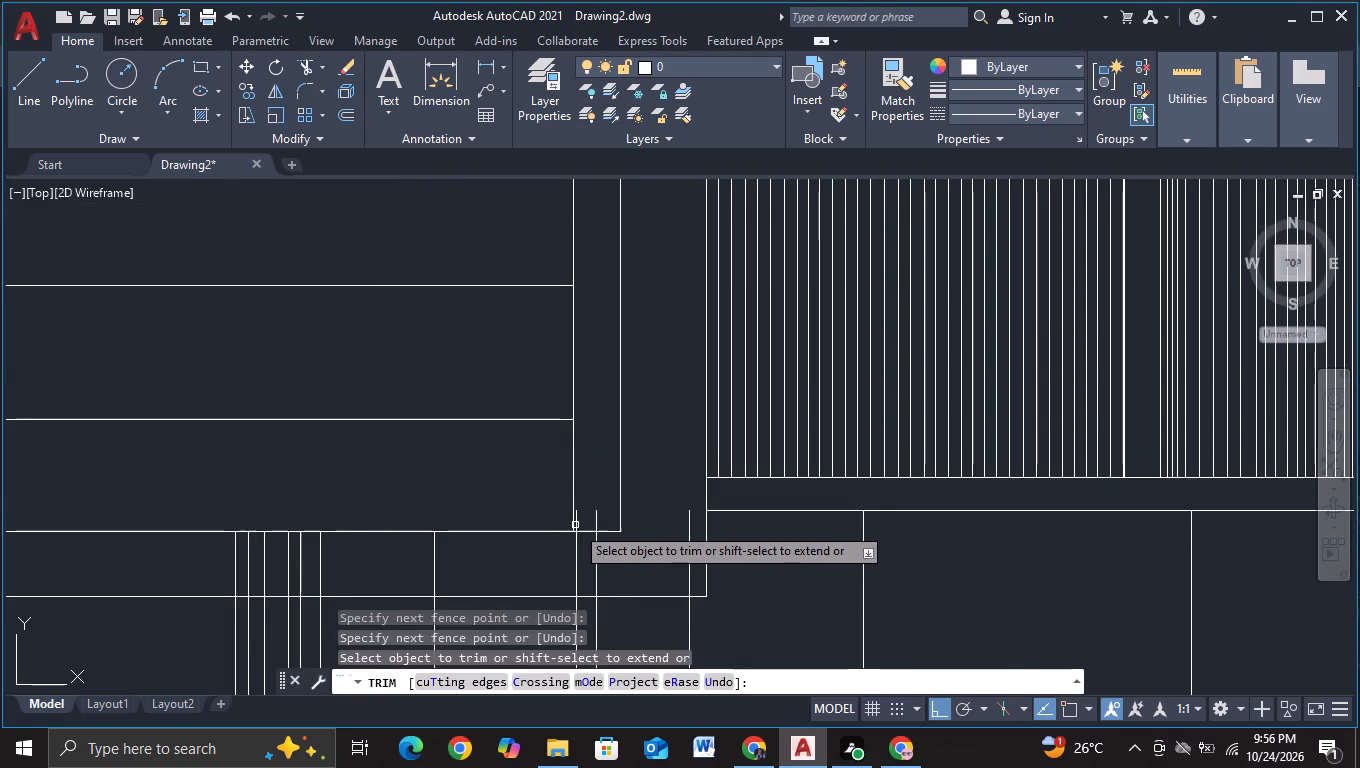
{"action": "left_click", "coordinate": [575, 525]}
{"action": "left_click", "coordinate": [592, 525]}
{"action": "left_click", "coordinate": [600, 524]}
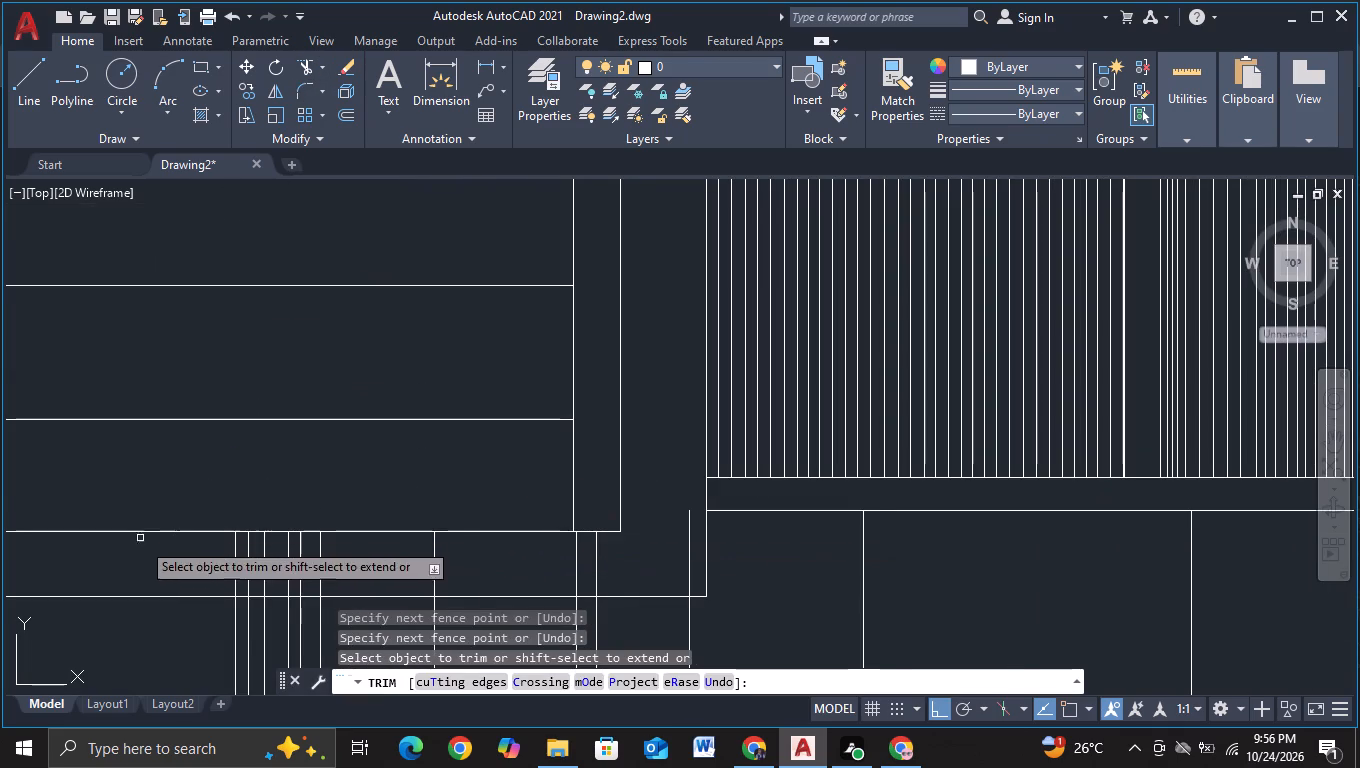
{"action": "left_click", "coordinate": [176, 565]}
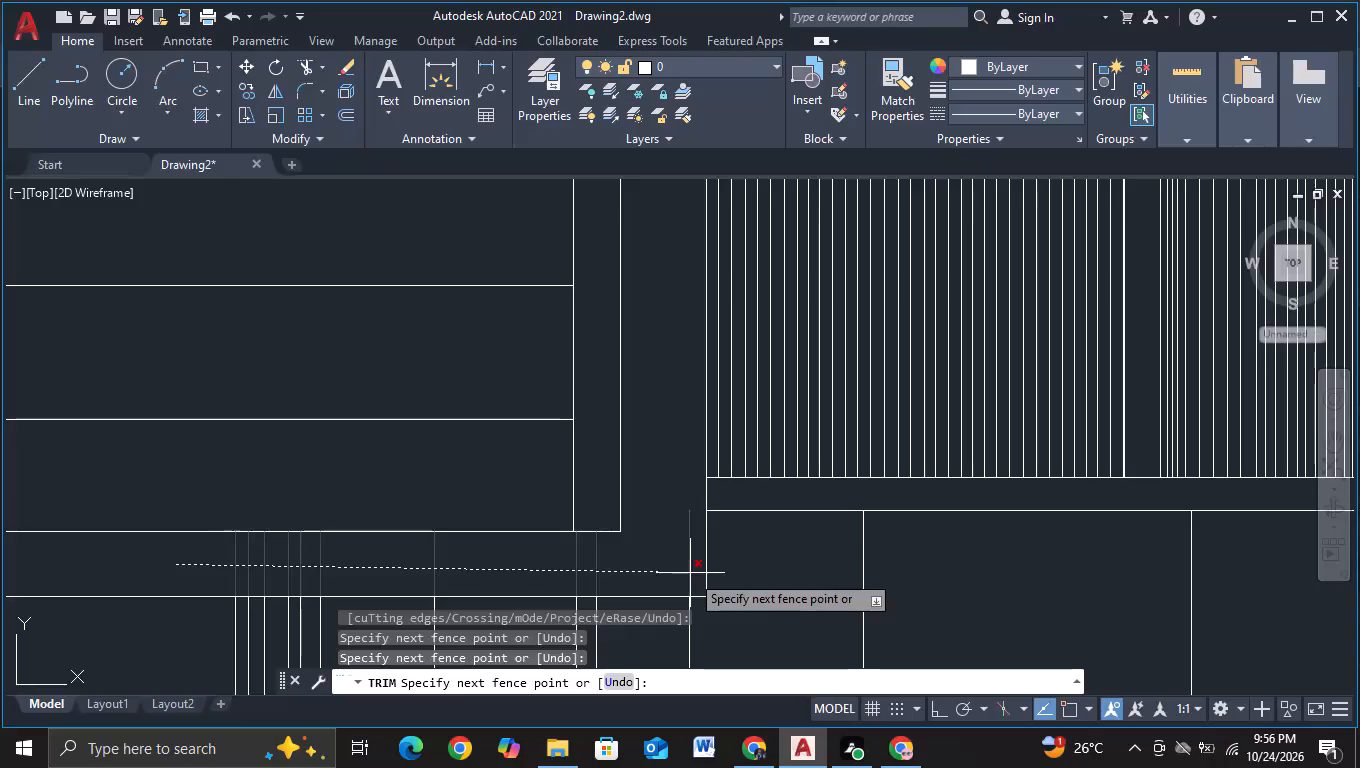
{"action": "left_click", "coordinate": [692, 573]}
{"action": "key", "text": "Escape"}
{"action": "key", "text": "Escape"}
With object snap on, draw a horizontal line about 15.9 units left from the door frame's lower left corner, past the pillar.
{"action": "scroll", "coordinate": [744, 589], "scroll_direction": "down", "scroll_amount": 2}
{"action": "middle_click_drag", "start_coordinate": [780, 617], "coordinate": [784, 450]}
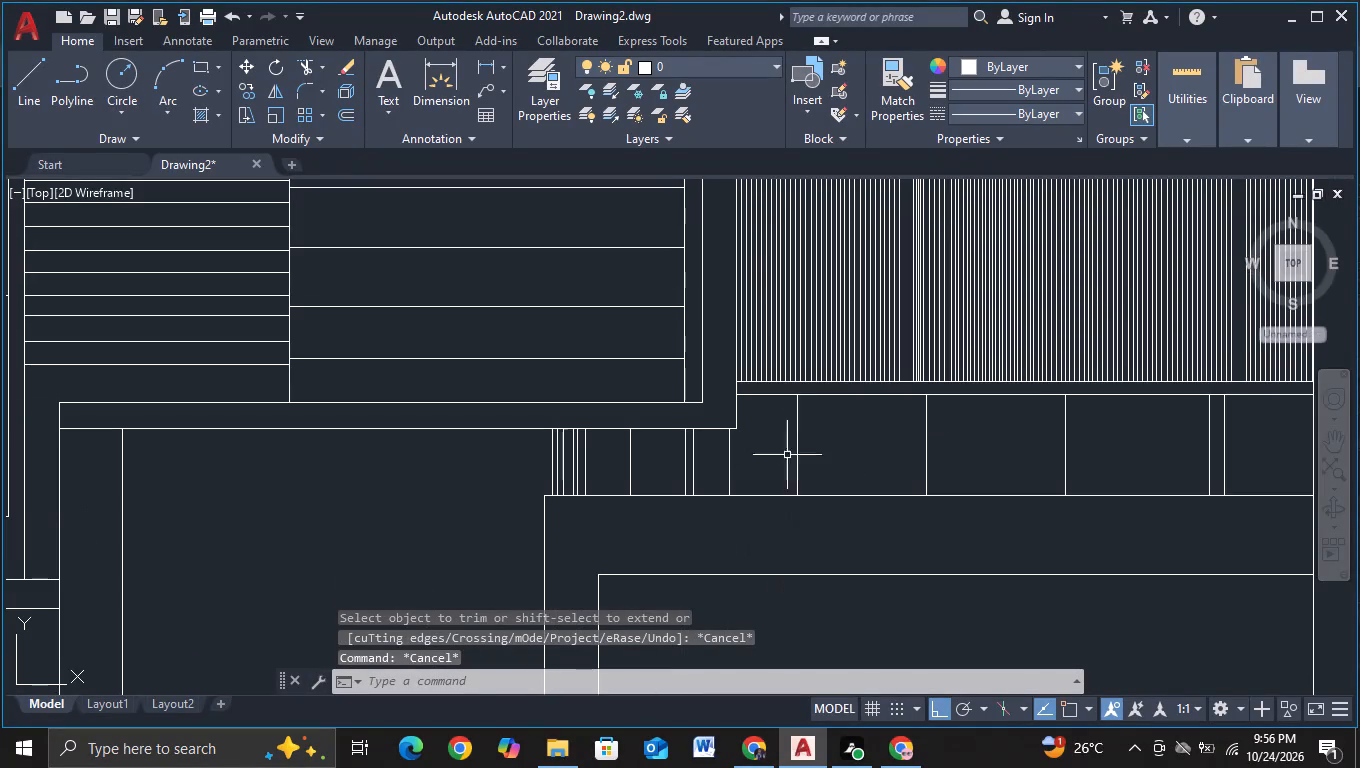
{"action": "middle_click_drag", "start_coordinate": [895, 535], "coordinate": [401, 487]}
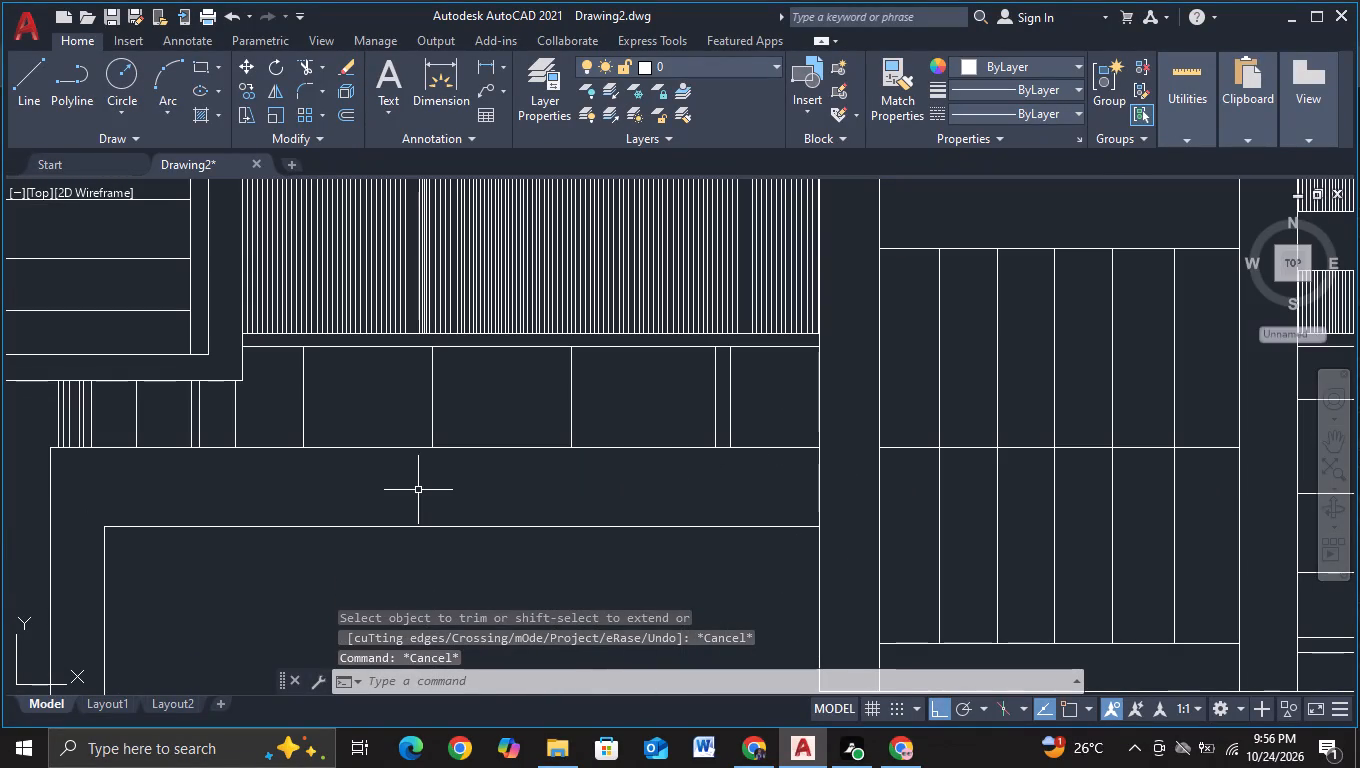
{"action": "scroll", "coordinate": [429, 527], "scroll_direction": "down", "scroll_amount": 2}
{"action": "middle_click_drag", "start_coordinate": [447, 597], "coordinate": [484, 485]}
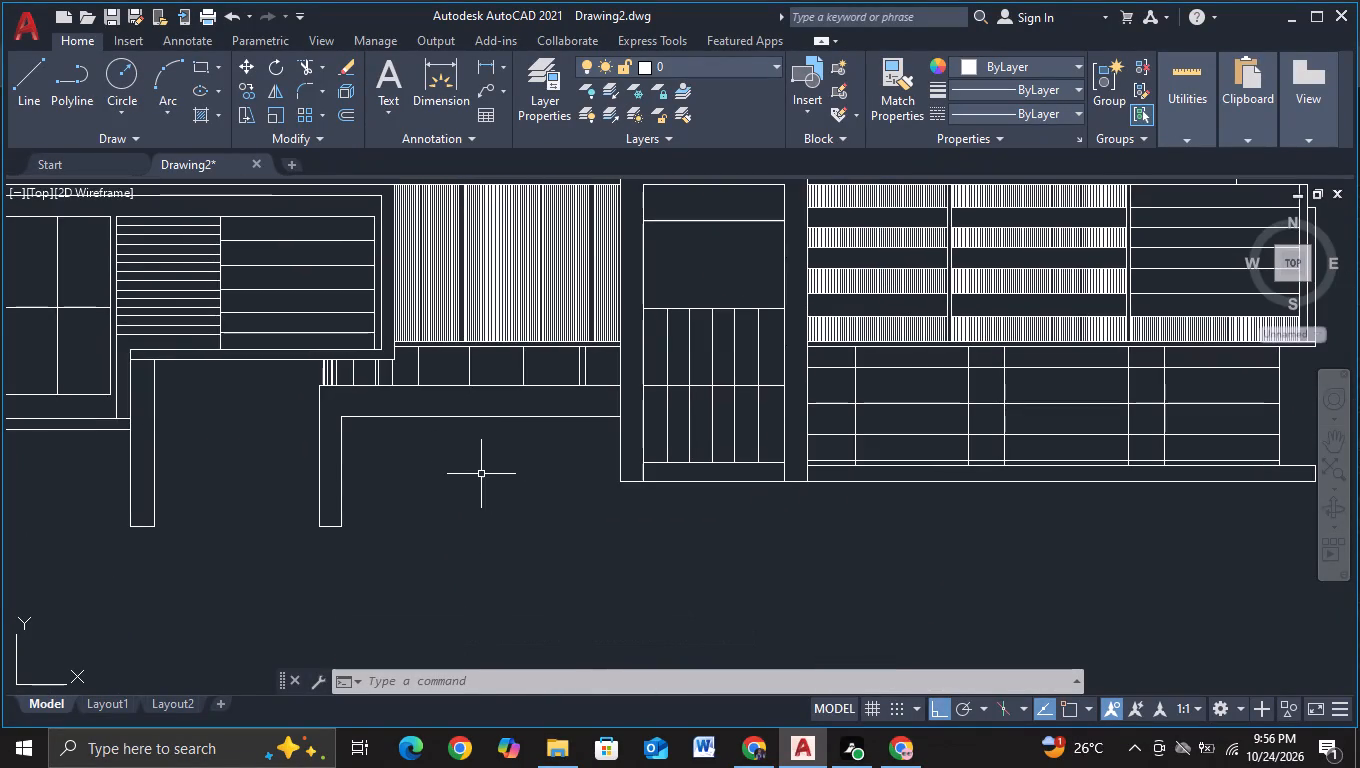
{"action": "left_click", "coordinate": [23, 101]}
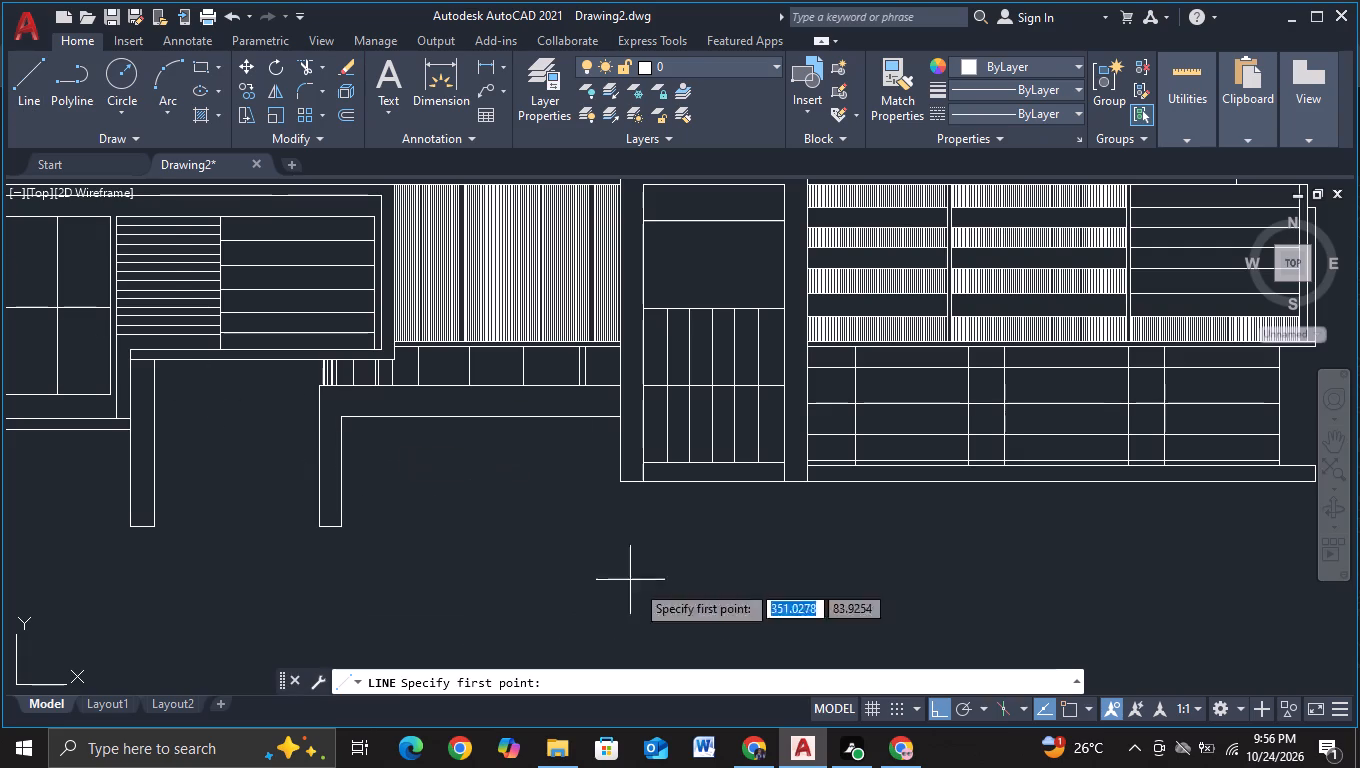
{"action": "key", "text": "F3"}
{"action": "left_click", "coordinate": [622, 482]}
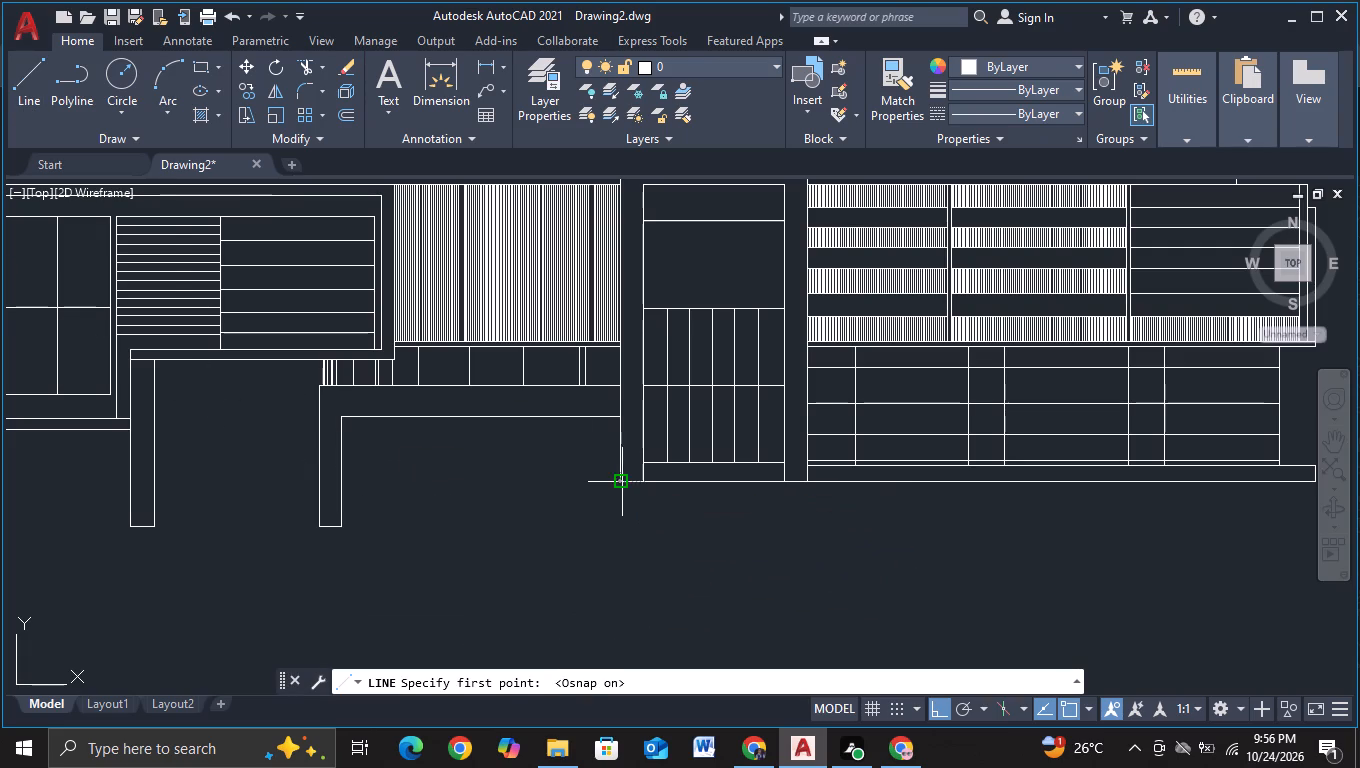
{"action": "left_click", "coordinate": [248, 477]}
{"action": "key", "text": "Escape"}
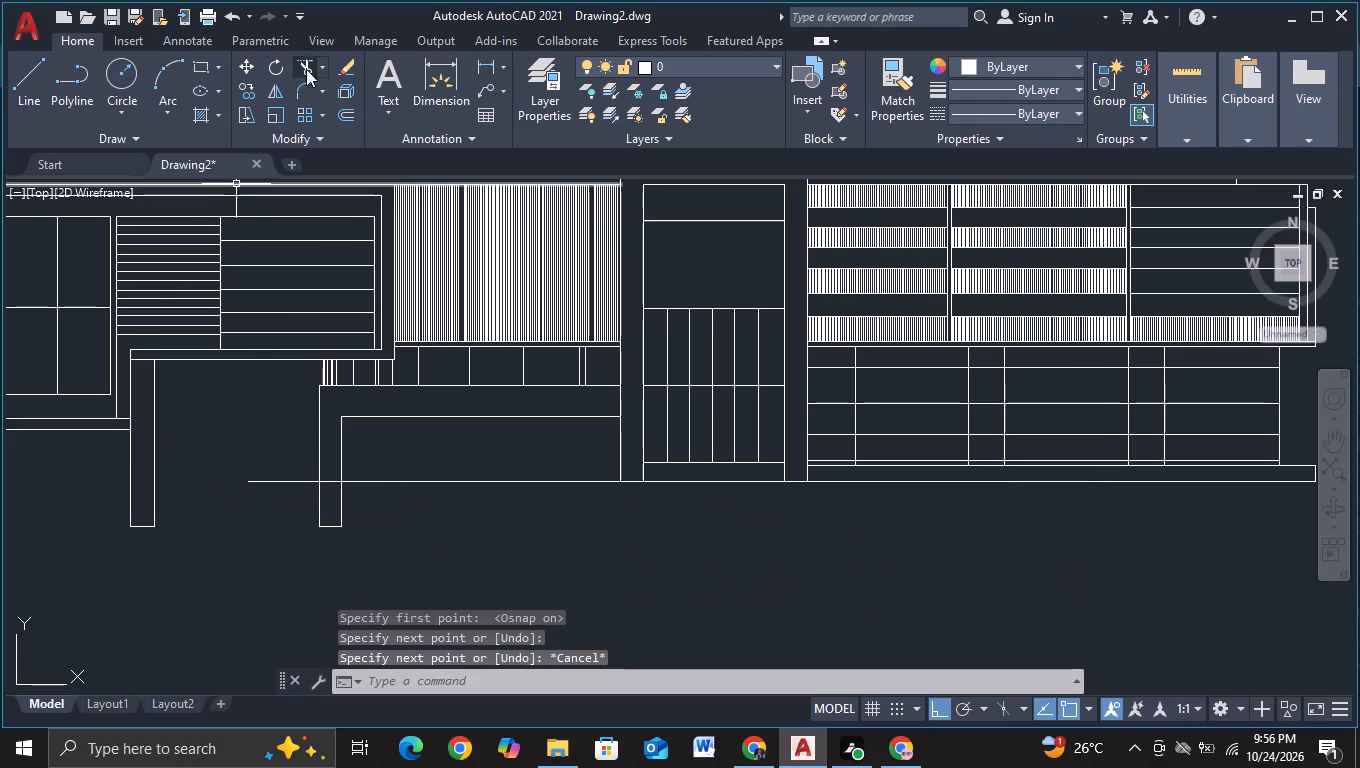
Trim the new horizontal line back to the pillar's inner edge, removing the pieces beyond and inside the pillar.
{"action": "left_click", "coordinate": [304, 61]}
{"action": "left_click", "coordinate": [279, 464]}
{"action": "left_click", "coordinate": [278, 552]}
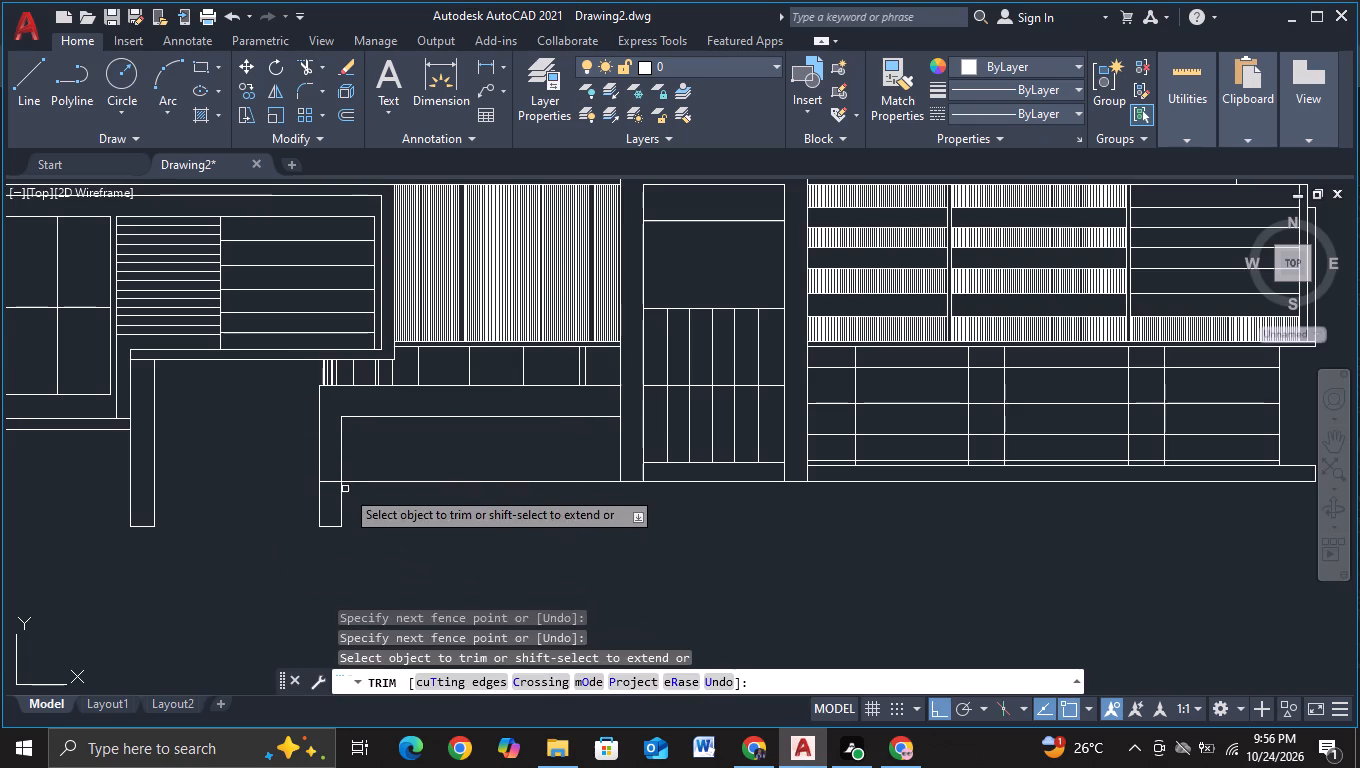
{"action": "left_click", "coordinate": [335, 473]}
{"action": "left_click", "coordinate": [331, 495]}
{"action": "key", "text": "Escape"}
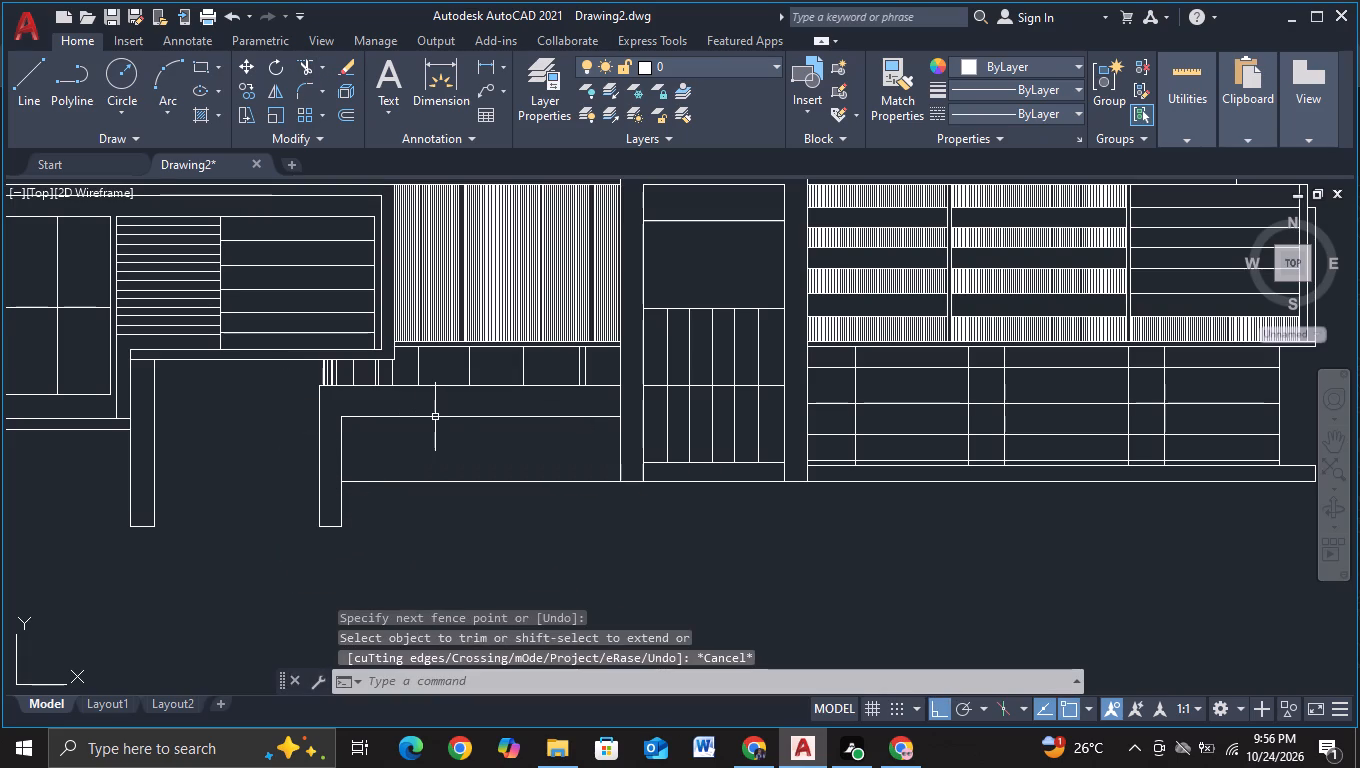
Move the beam's lower line up about 0.38 units.
{"action": "left_click", "coordinate": [435, 419]}
{"action": "key", "text": "m"}
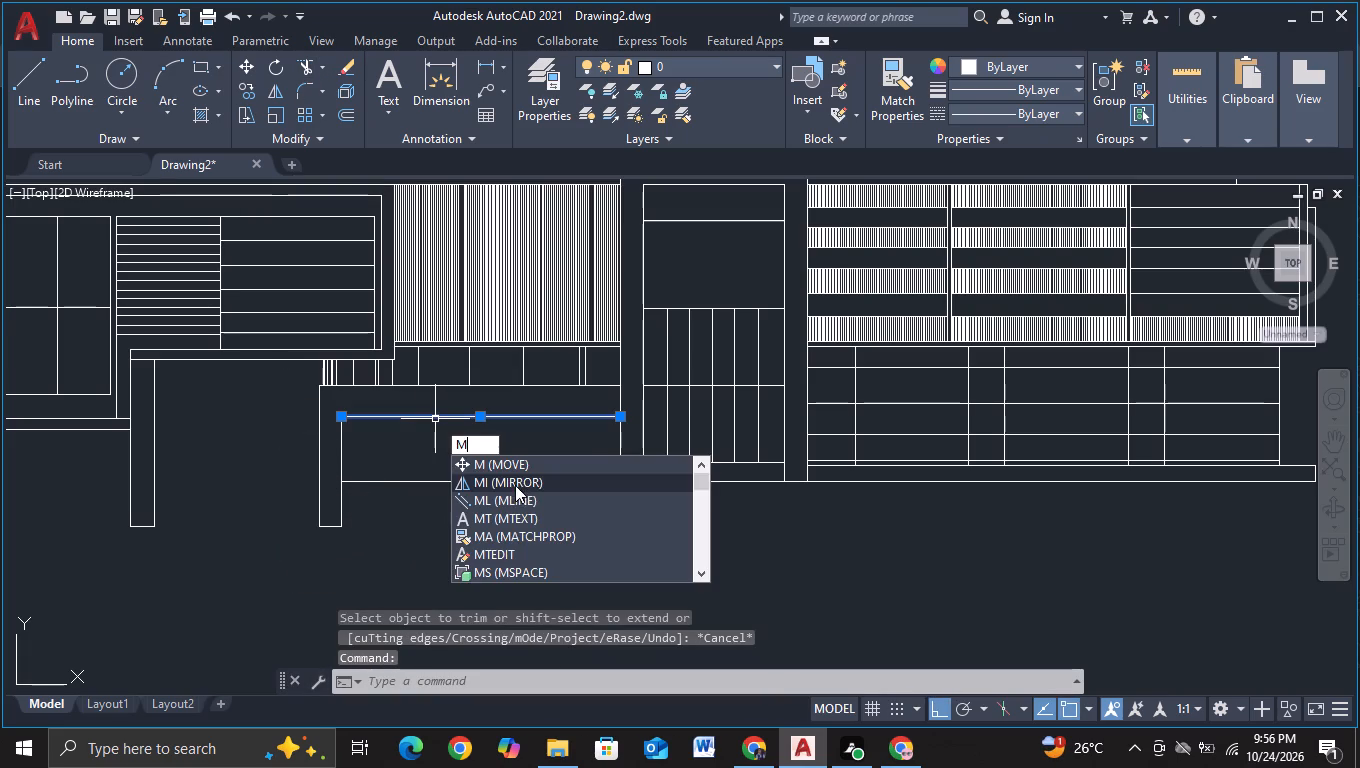
{"action": "double_click", "coordinate": [514, 465]}
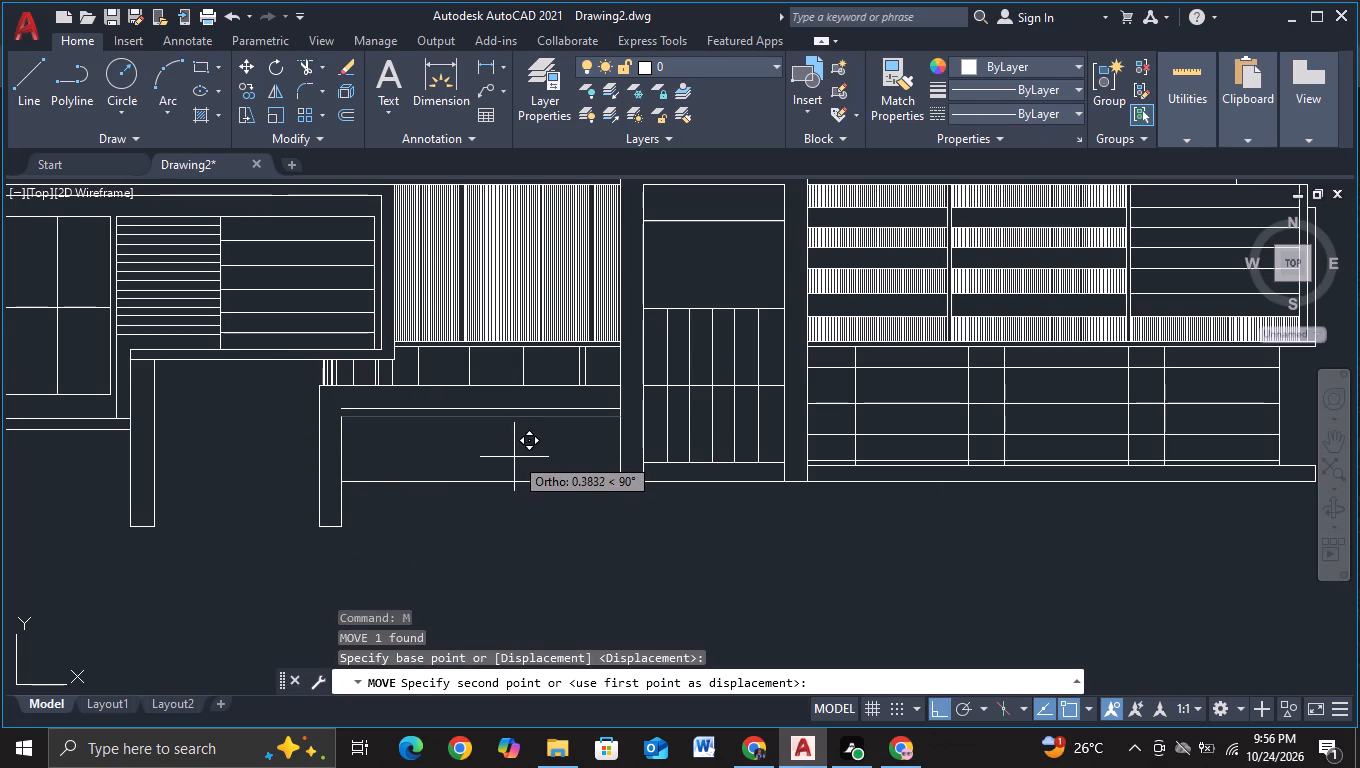
{"action": "left_click", "coordinate": [514, 457]}
{"action": "key", "text": "Escape"}
Extend the pillar's inner edge line up to the beam's lower line.
{"action": "key", "text": "e"}
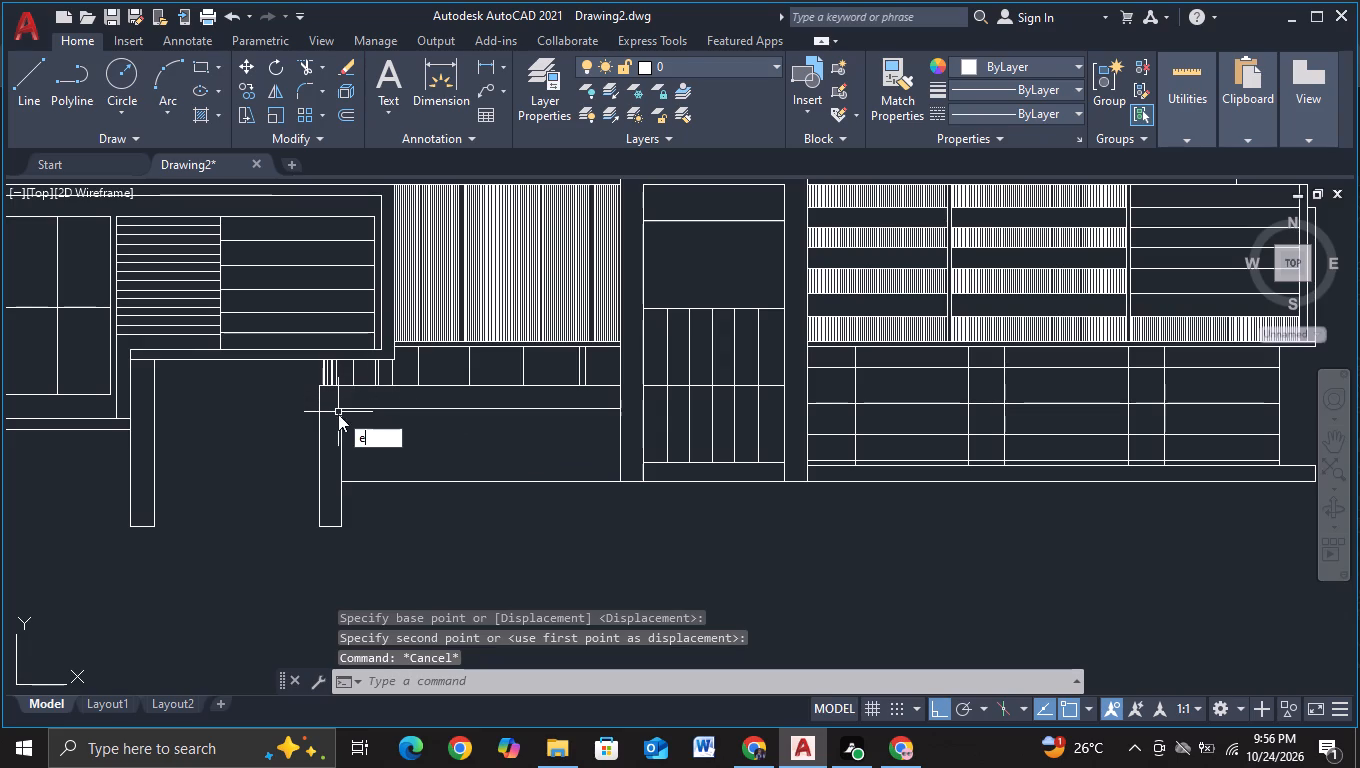
{"action": "left_click", "coordinate": [402, 476]}
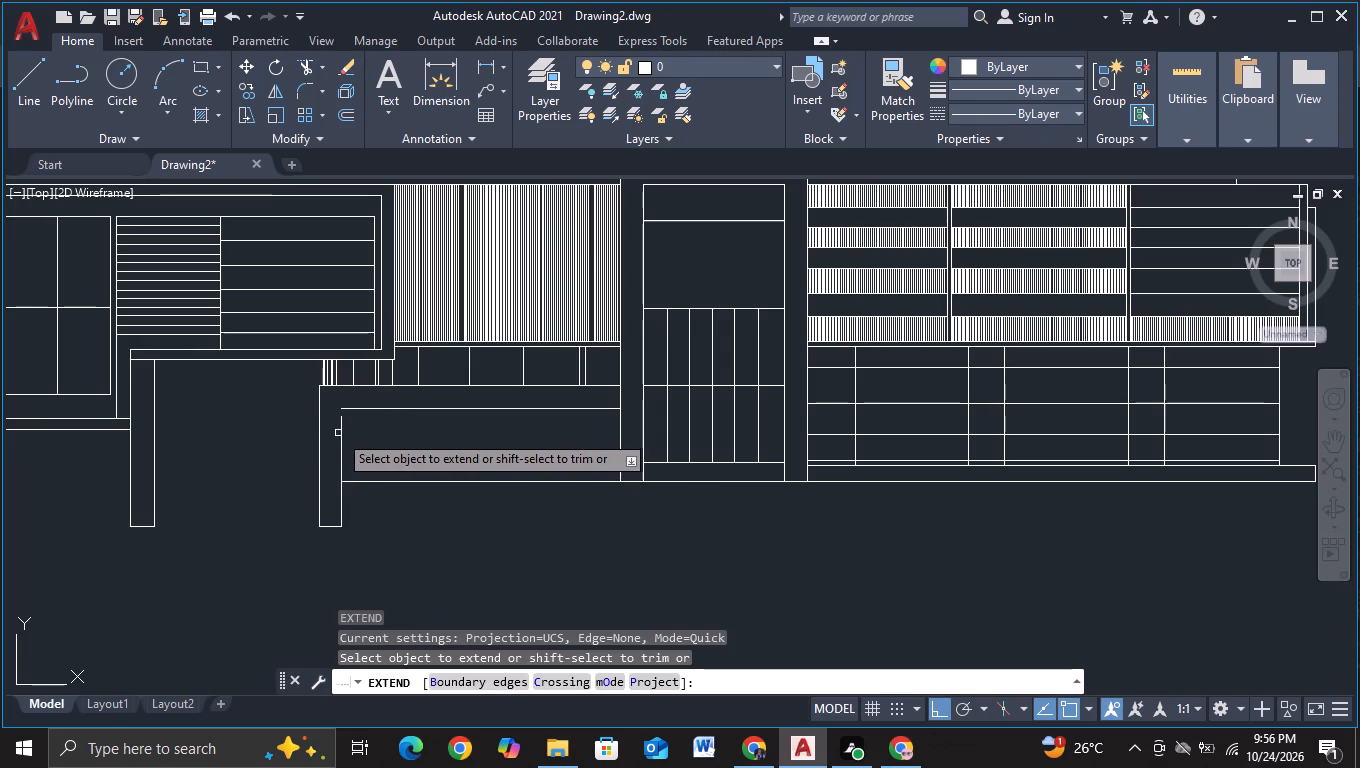
{"action": "left_click", "coordinate": [339, 435]}
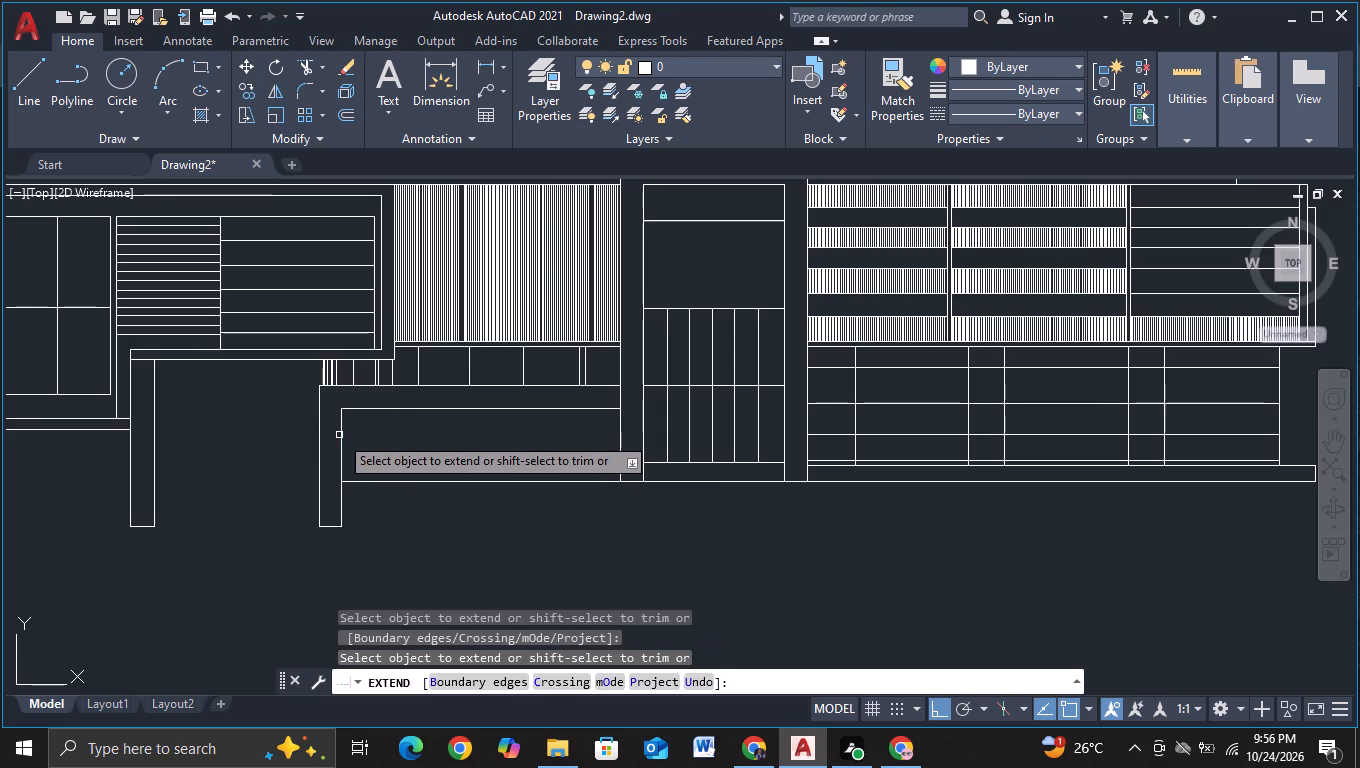
{"action": "key", "text": "Escape"}
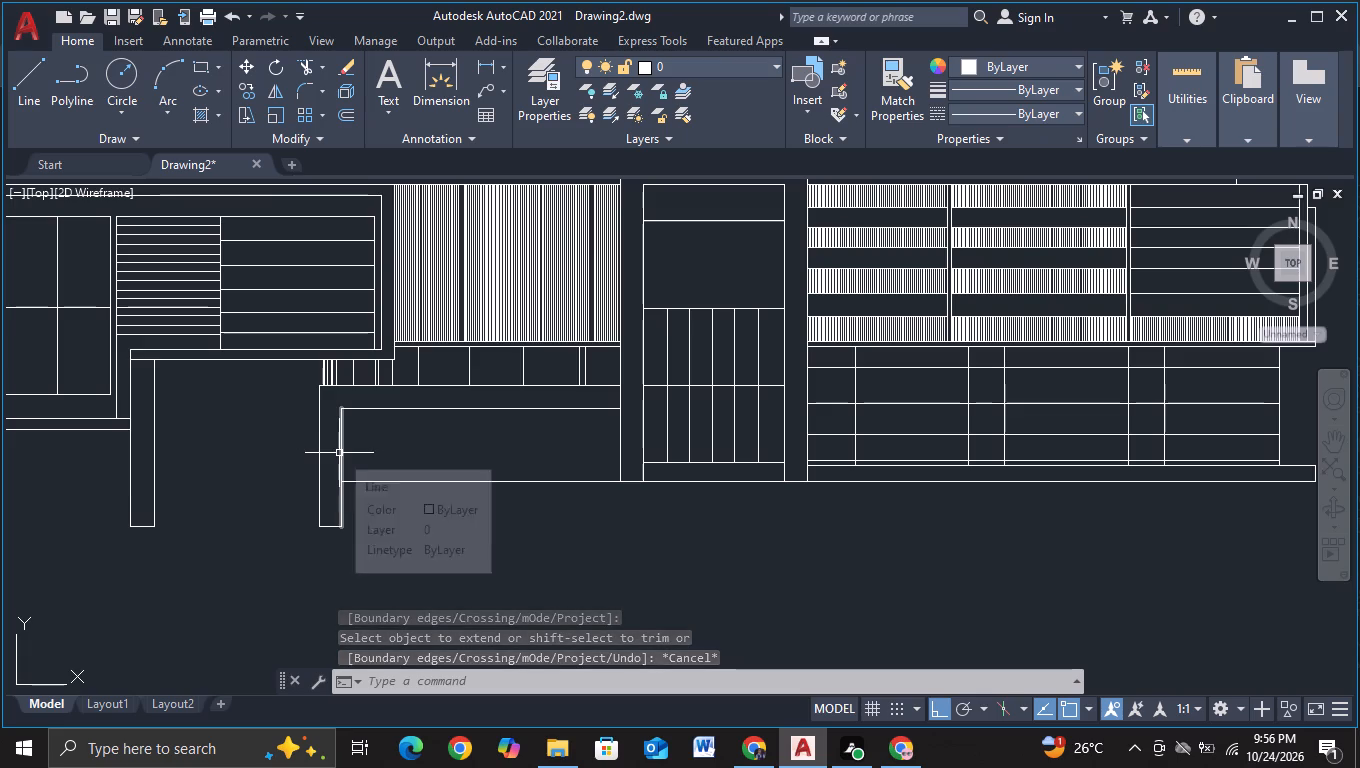
Copy the pillar's inner edge line six times across the opening at roughly equal spacing, the last about 10.4 units away.
{"action": "left_click", "coordinate": [339, 453]}
{"action": "key", "text": "c"}
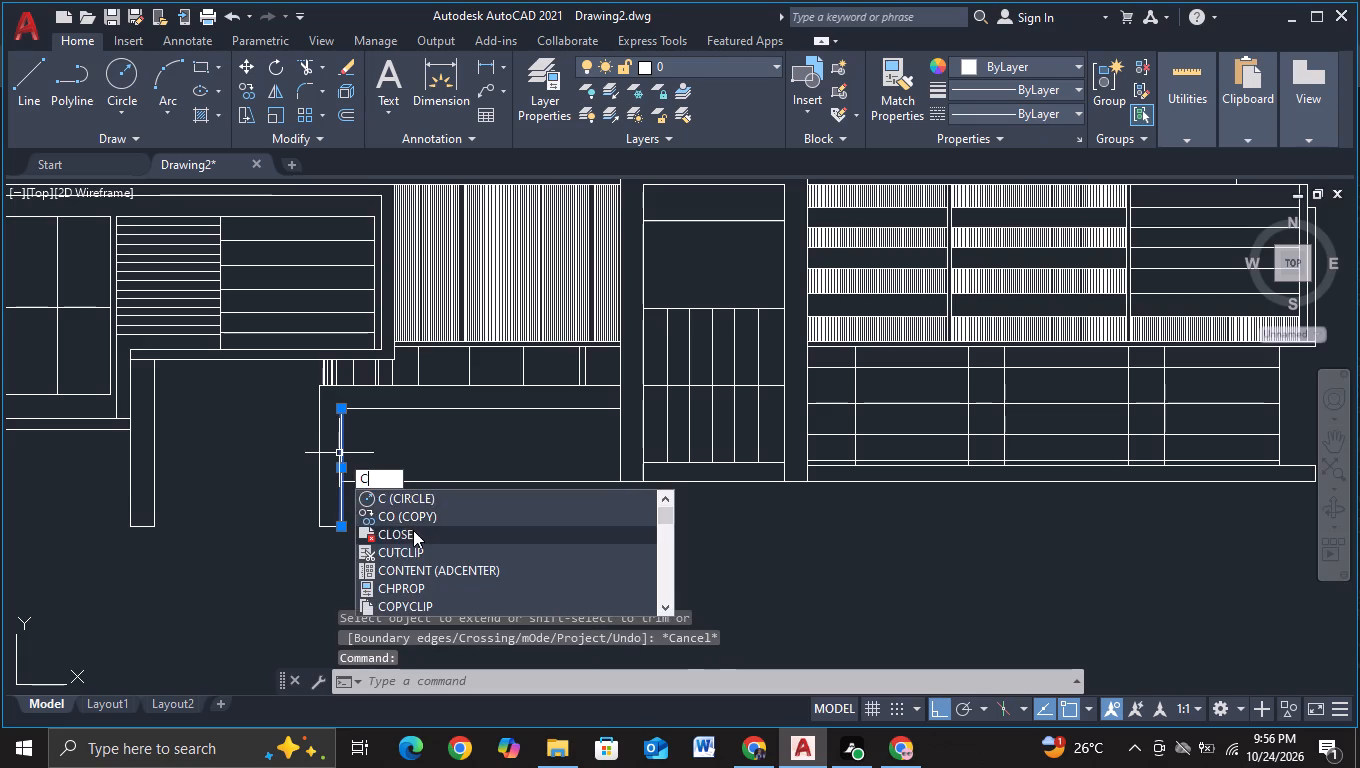
{"action": "left_click", "coordinate": [415, 521]}
{"action": "left_click", "coordinate": [411, 534]}
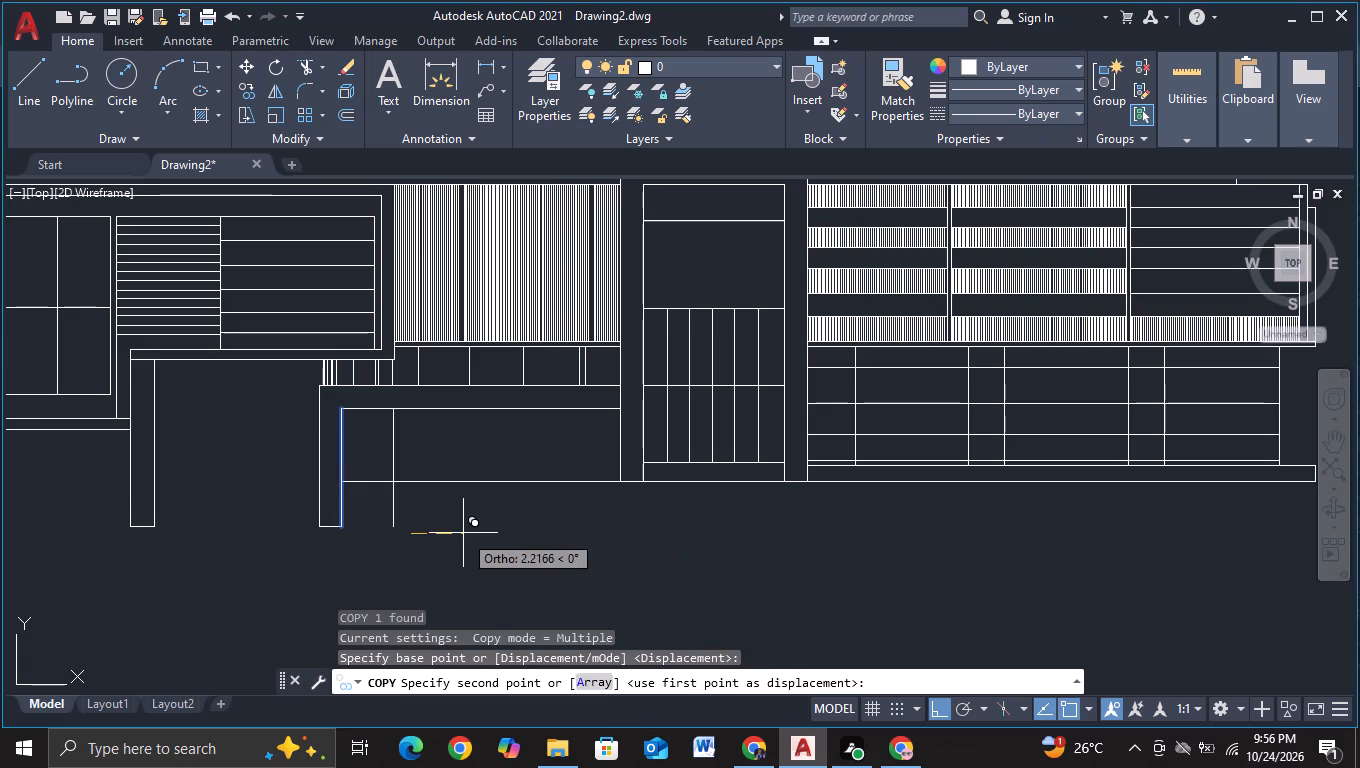
{"action": "left_click", "coordinate": [454, 533]}
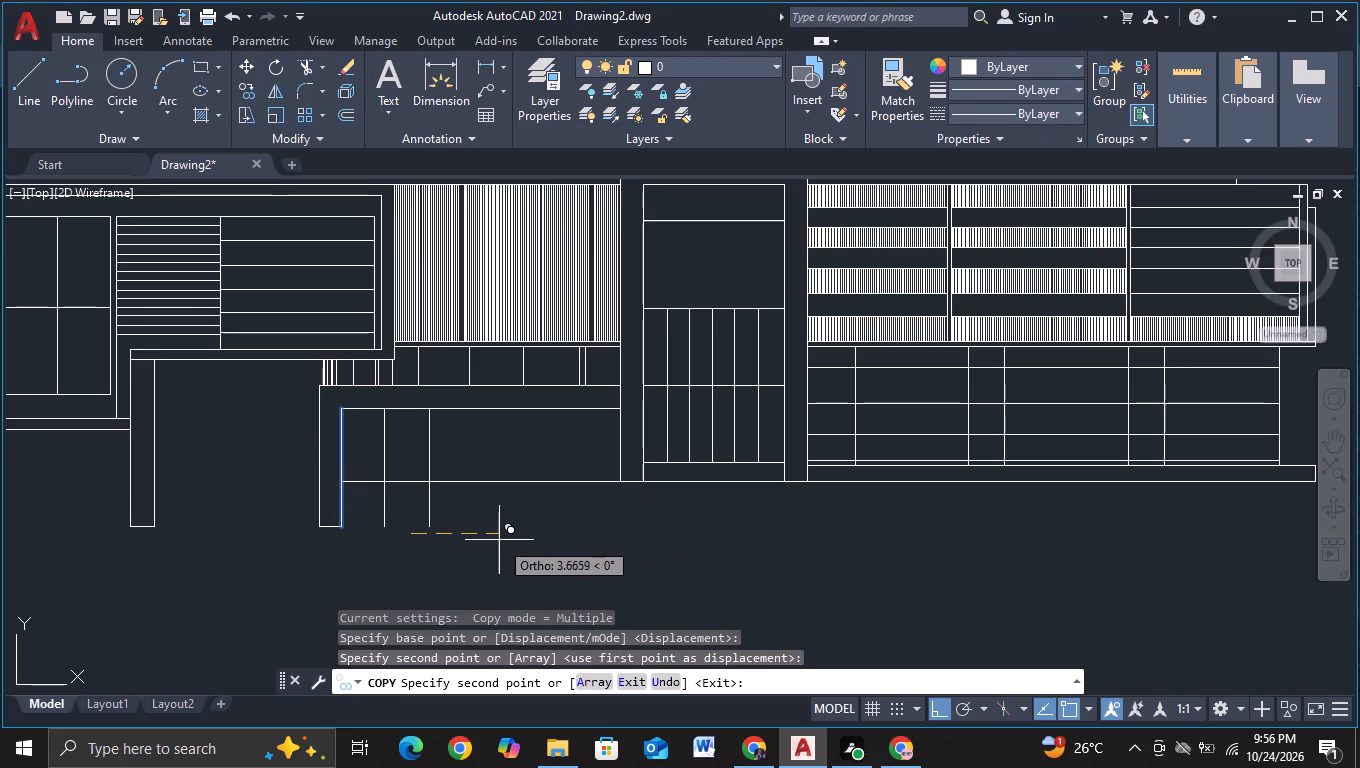
{"action": "left_click", "coordinate": [495, 540]}
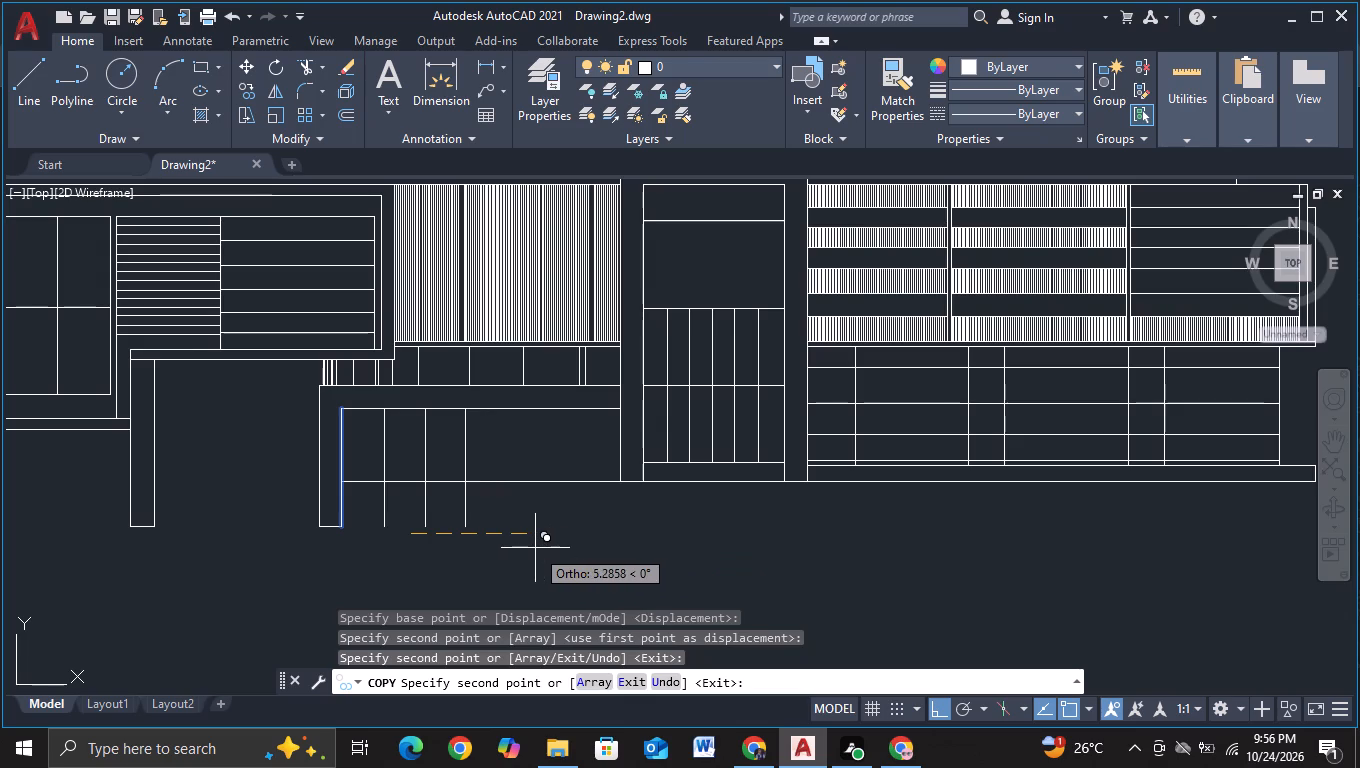
{"action": "left_click", "coordinate": [535, 548]}
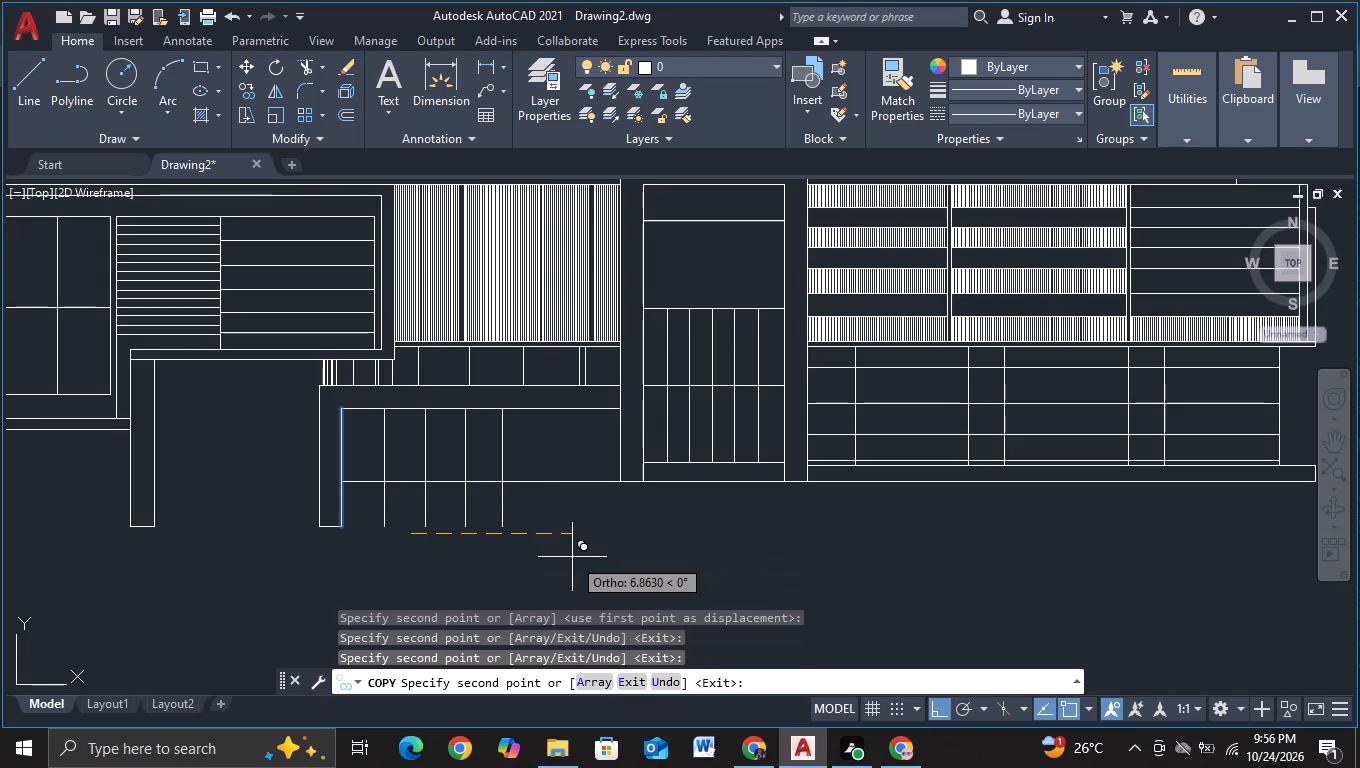
{"action": "left_click", "coordinate": [574, 557]}
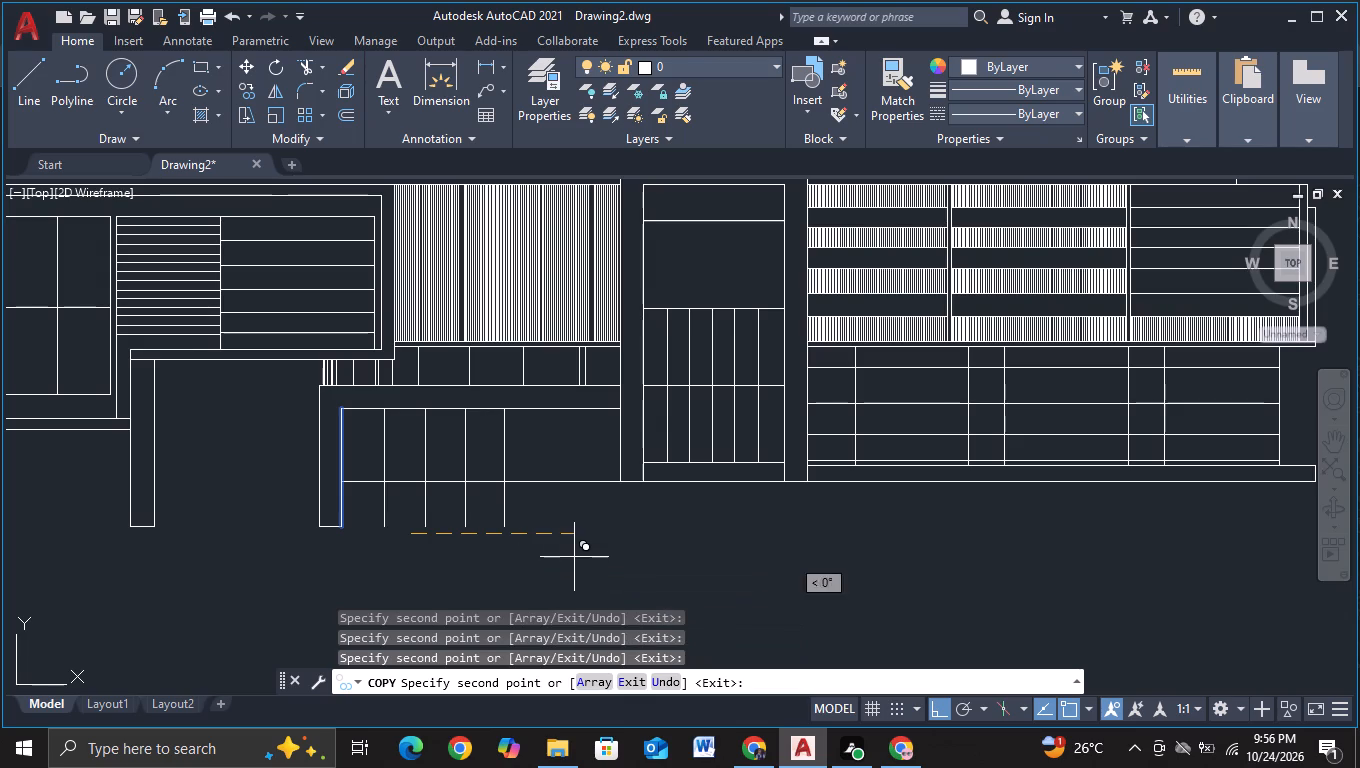
{"action": "left_click", "coordinate": [616, 557]}
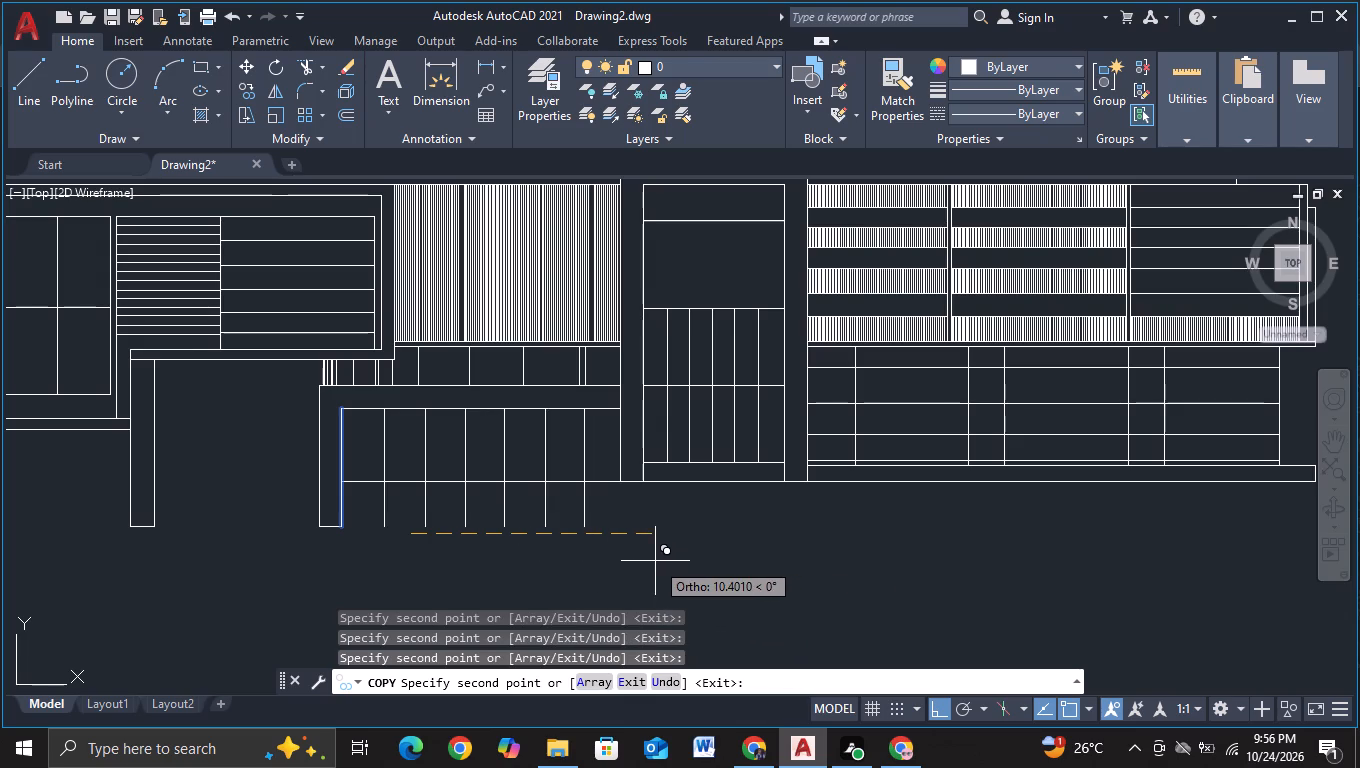
{"action": "left_click", "coordinate": [654, 561]}
{"action": "key", "text": "Escape"}
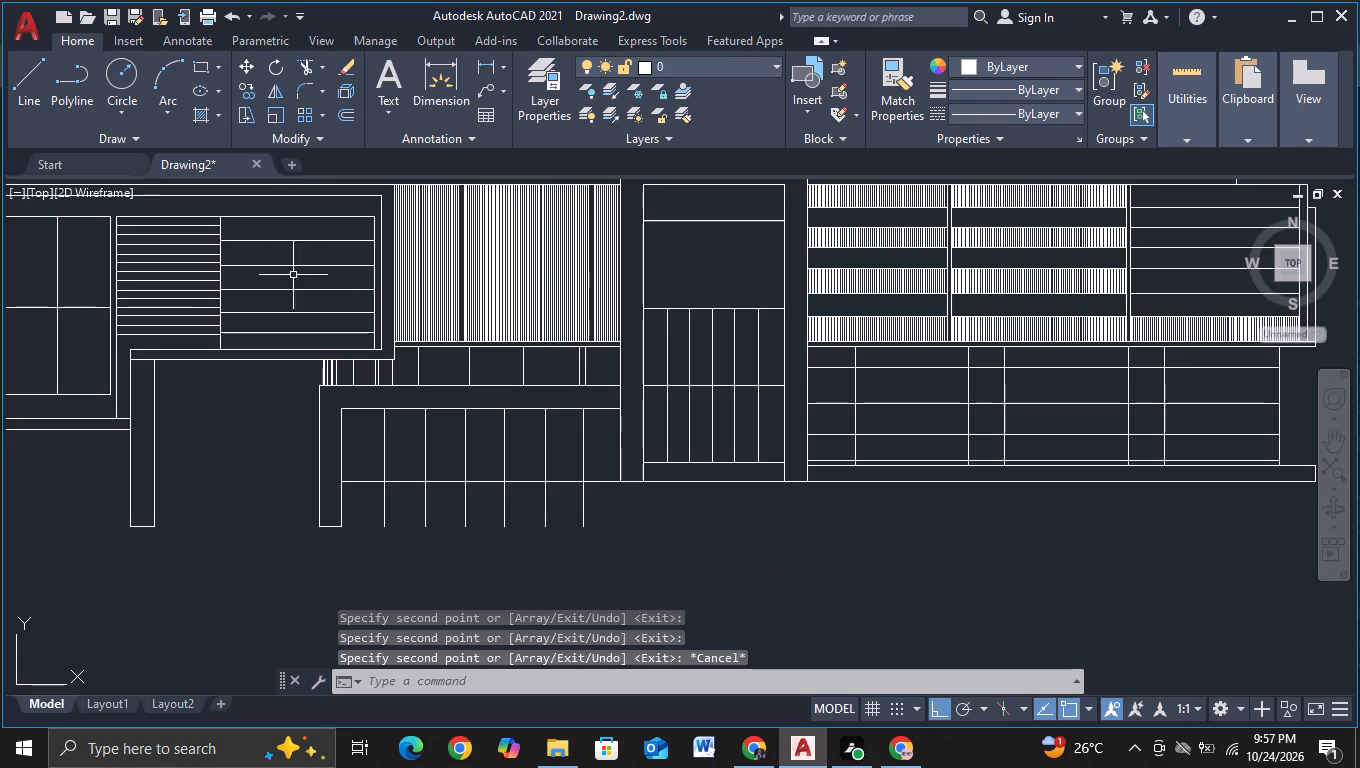
Trim off the parts of the six copied divider lines that extend below the opening's bottom line.
{"action": "left_click", "coordinate": [307, 69]}
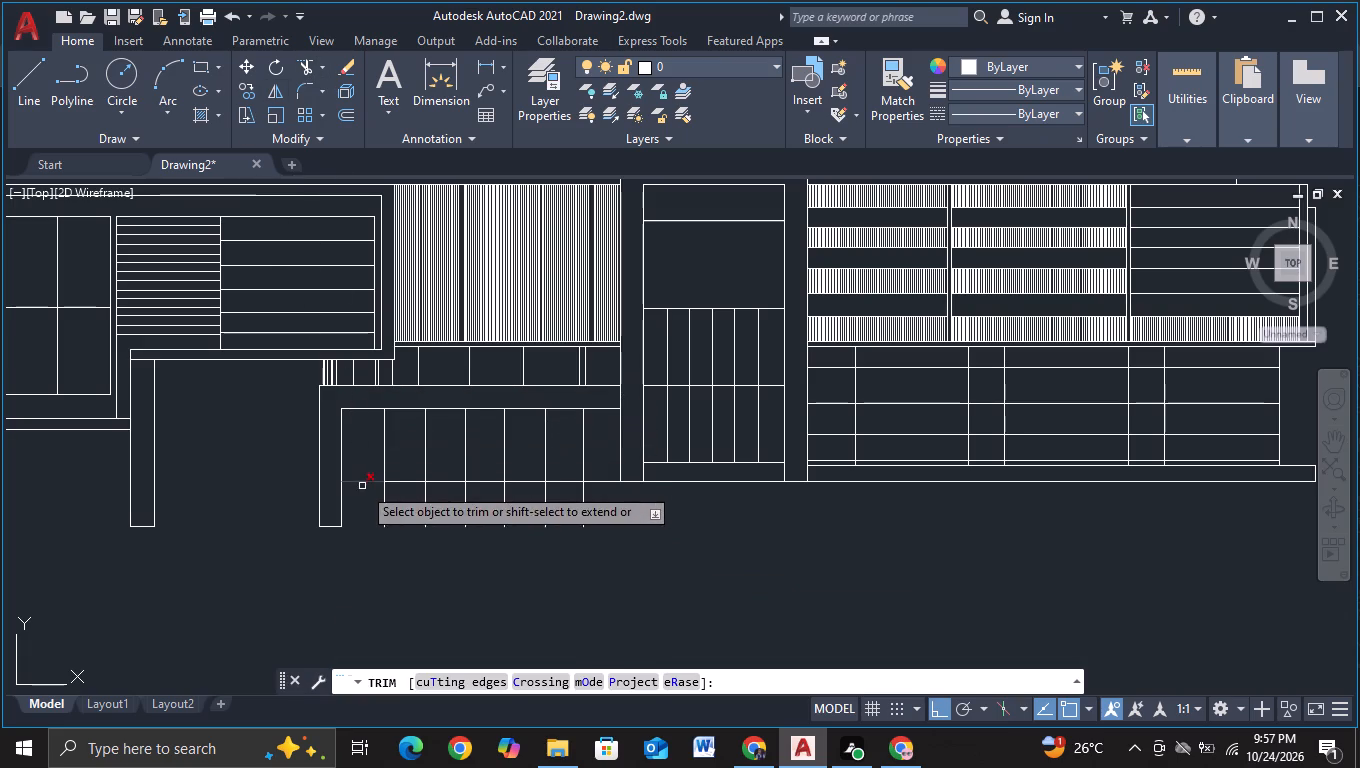
{"action": "left_click", "coordinate": [362, 505]}
{"action": "left_click", "coordinate": [610, 526]}
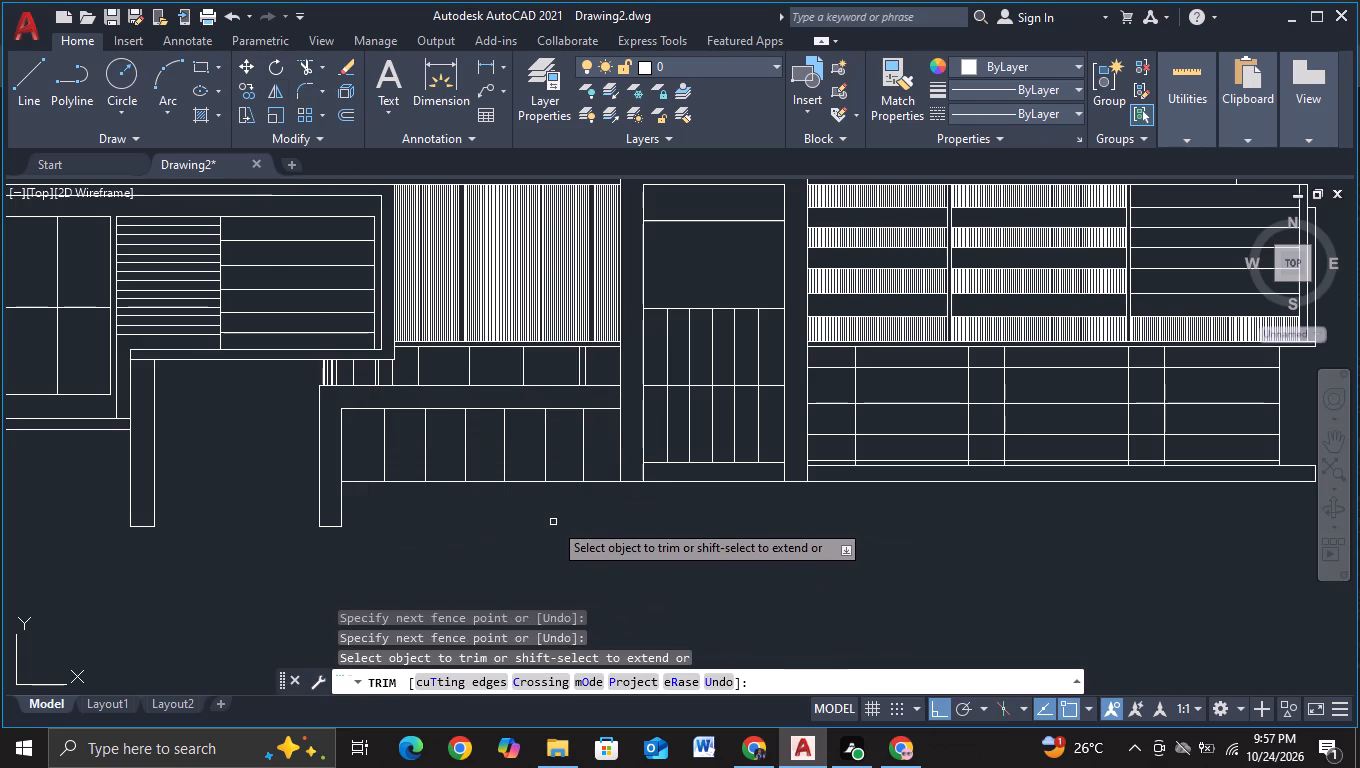
{"action": "key", "text": "Escape"}
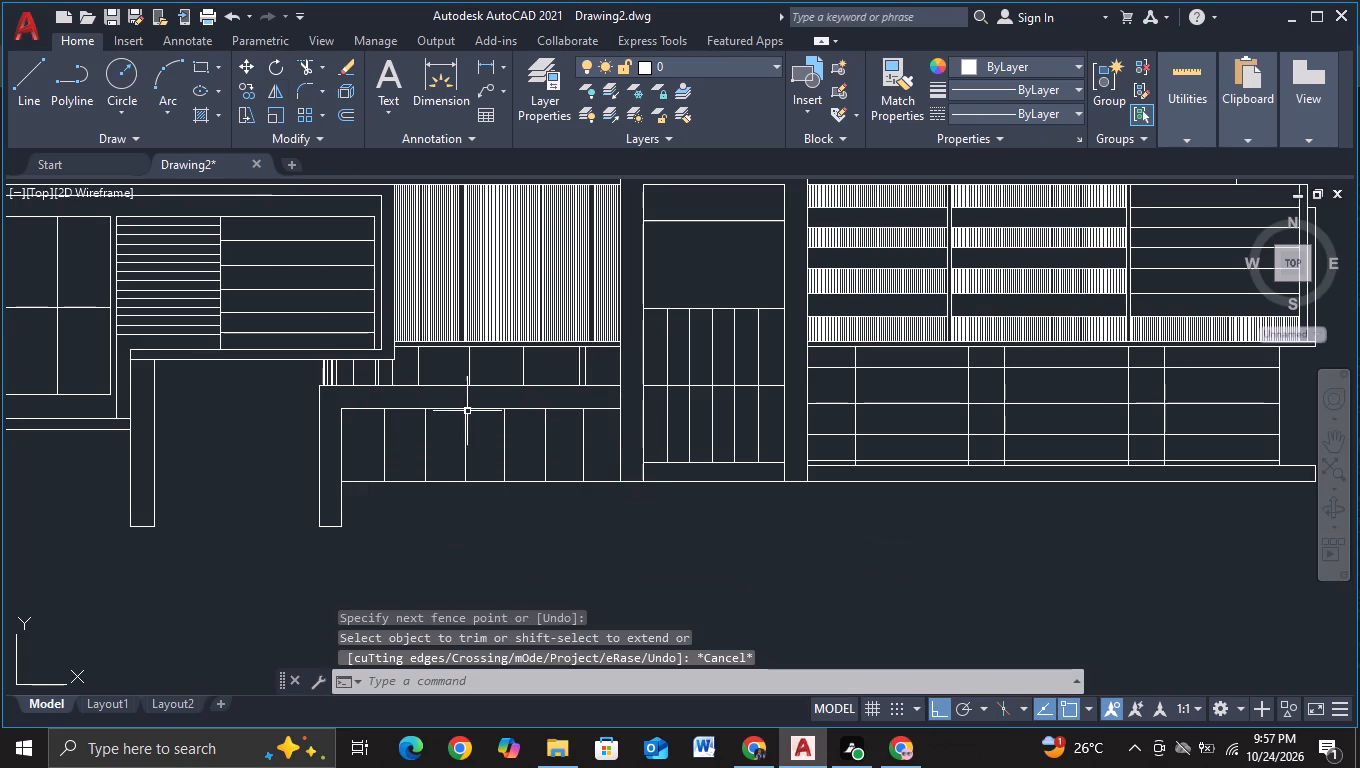
Copy the beam's lower line about 0.34 units down.
{"action": "left_click", "coordinate": [483, 411]}
{"action": "key", "text": "c"}
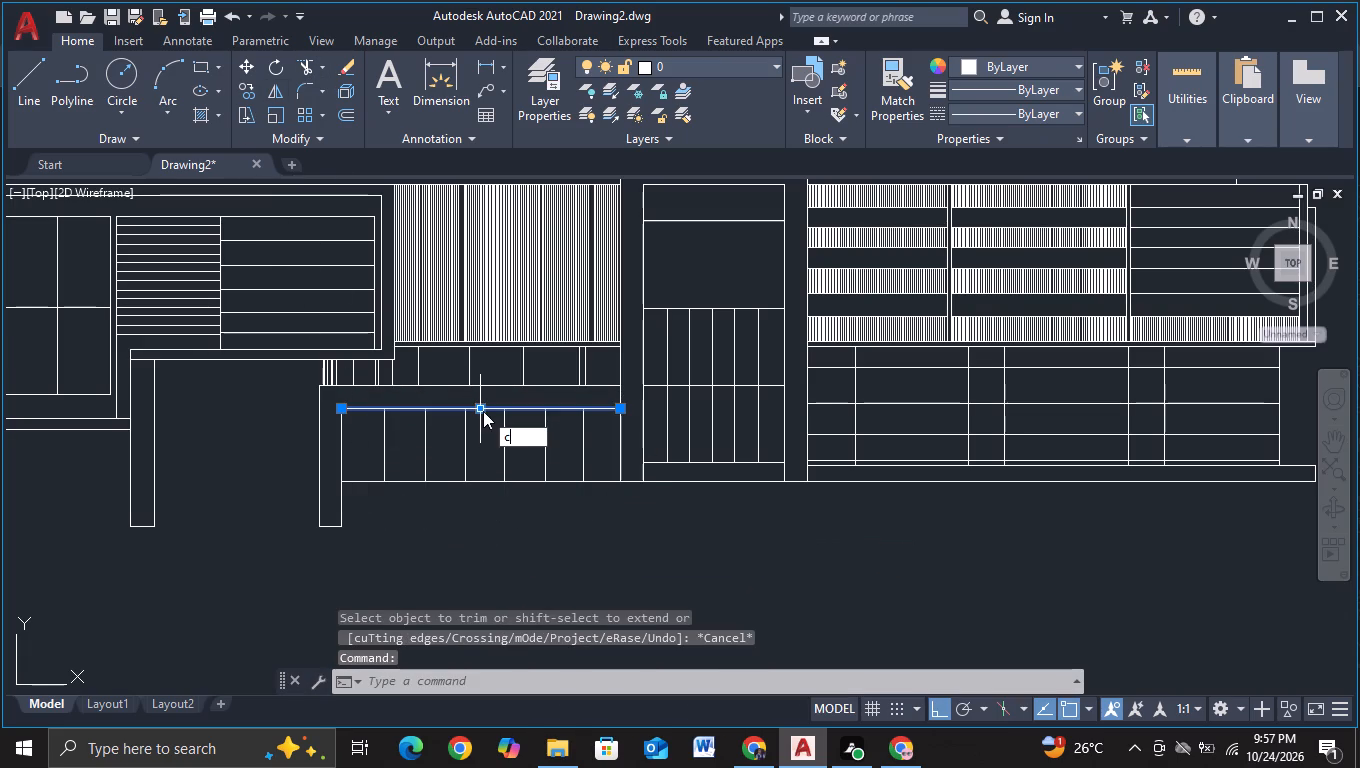
{"action": "left_click", "coordinate": [601, 472]}
{"action": "left_click", "coordinate": [566, 540]}
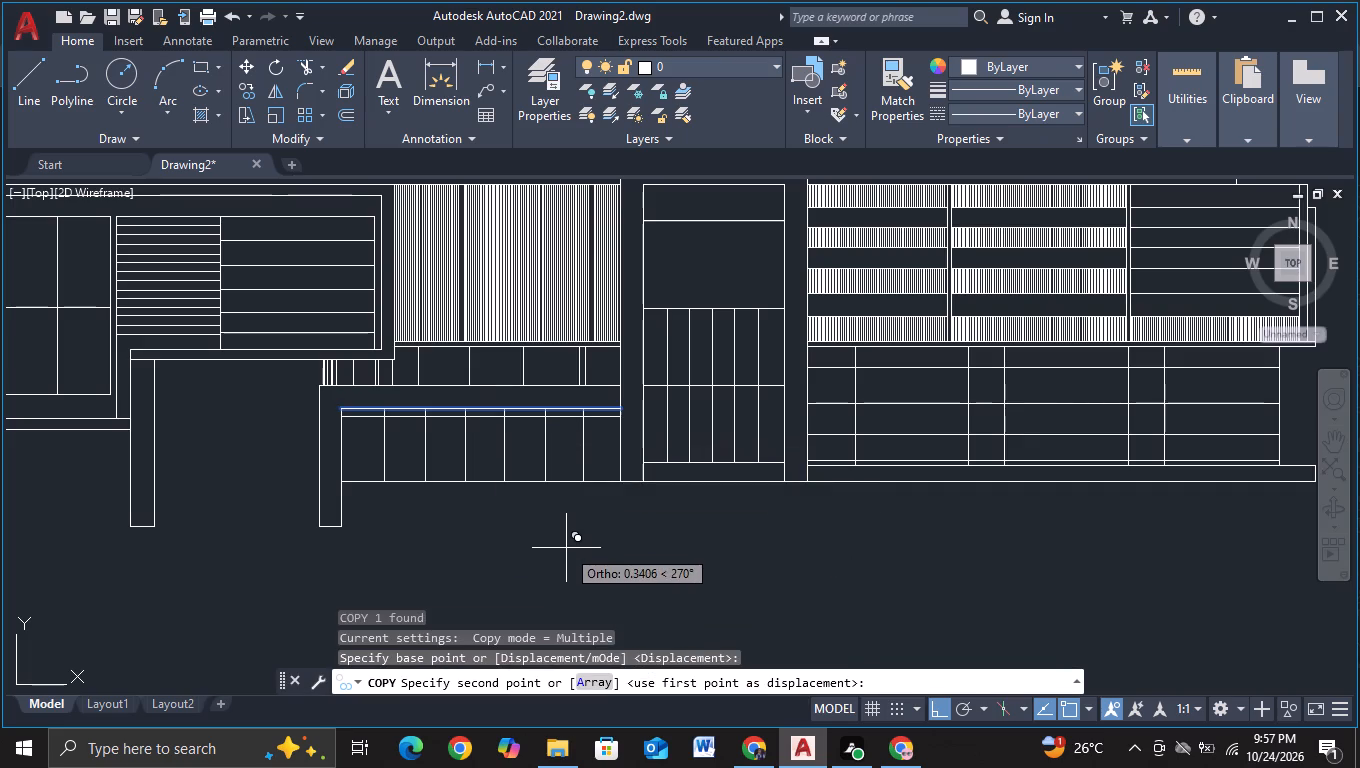
{"action": "left_click", "coordinate": [566, 548]}
{"action": "key", "text": "Escape"}
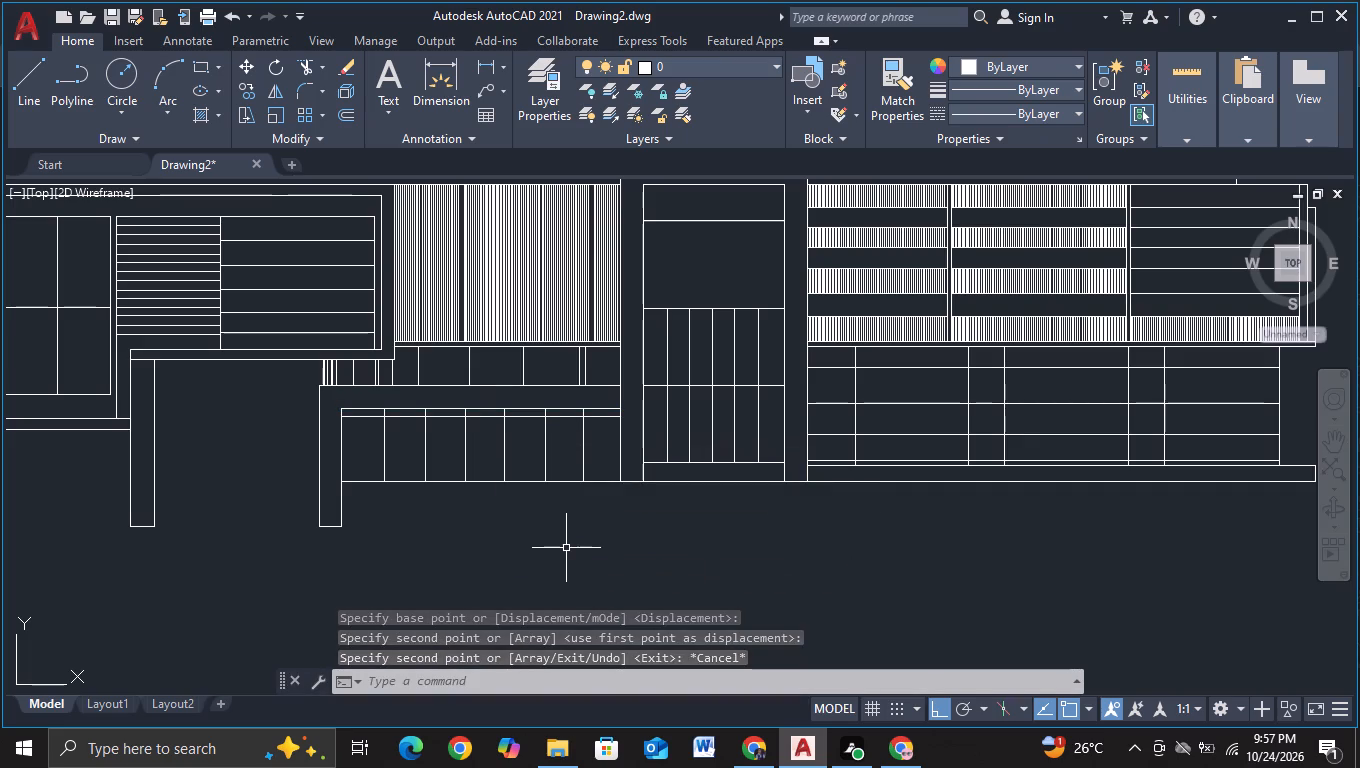
Trim the divider pieces lying between the beam's lower line and its copy just below.
{"action": "left_click", "coordinate": [302, 63]}
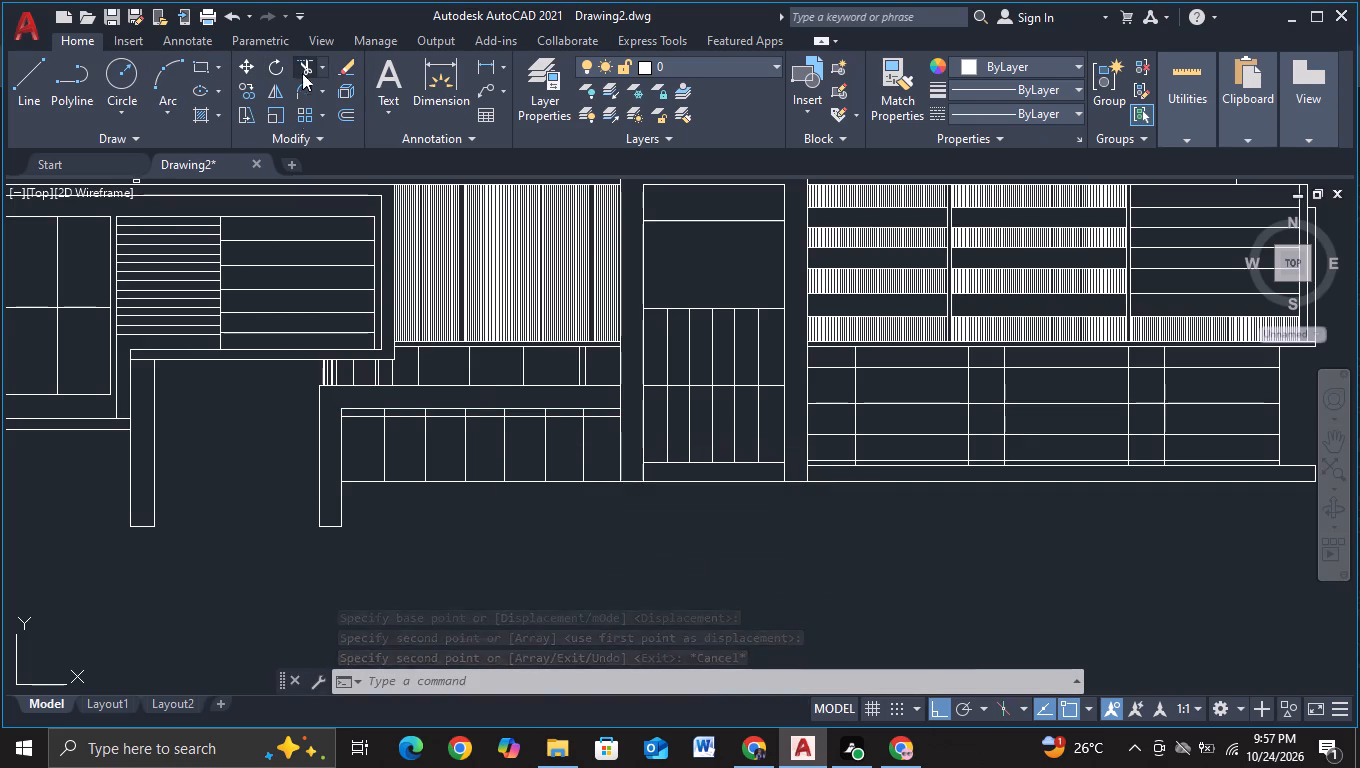
{"action": "scroll", "coordinate": [347, 435], "scroll_direction": "up", "scroll_amount": 2}
{"action": "left_click", "coordinate": [424, 380]}
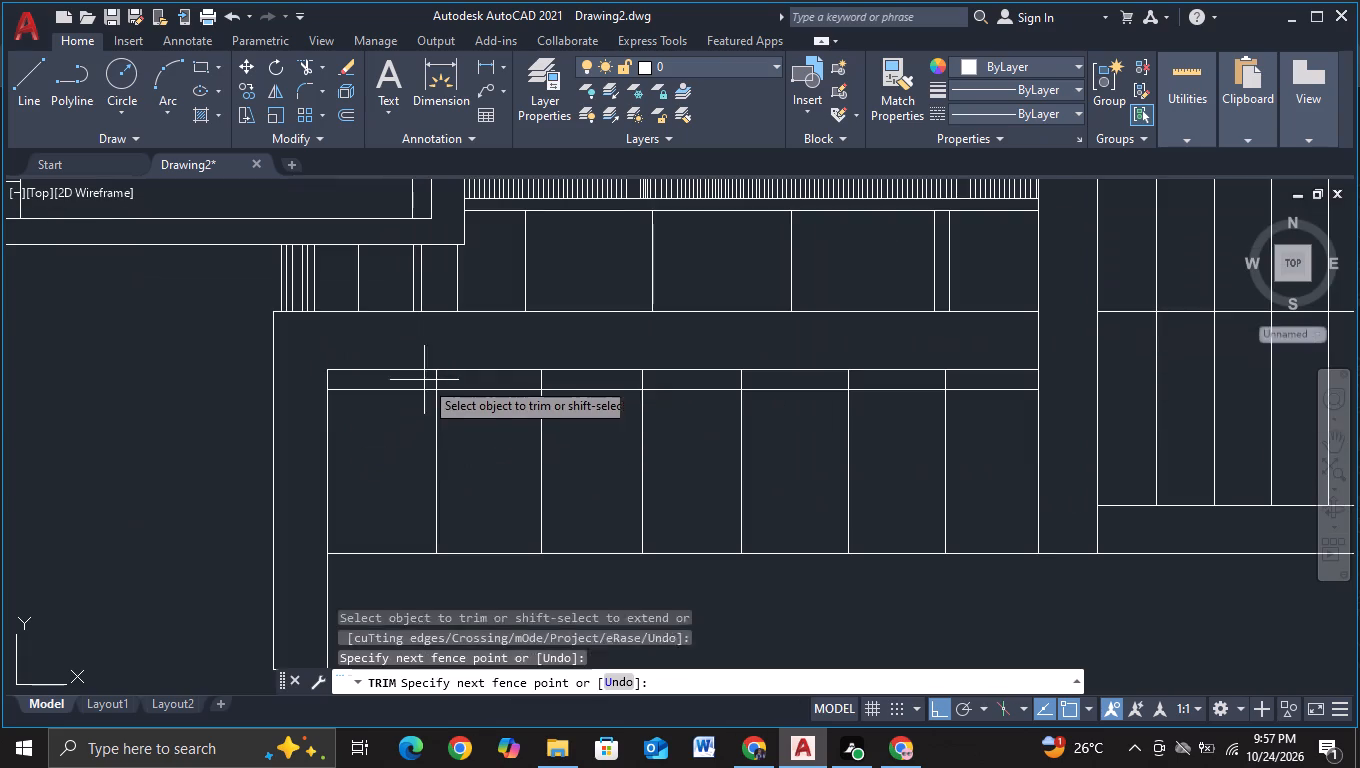
{"action": "left_click", "coordinate": [957, 383]}
{"action": "key", "text": "Escape"}
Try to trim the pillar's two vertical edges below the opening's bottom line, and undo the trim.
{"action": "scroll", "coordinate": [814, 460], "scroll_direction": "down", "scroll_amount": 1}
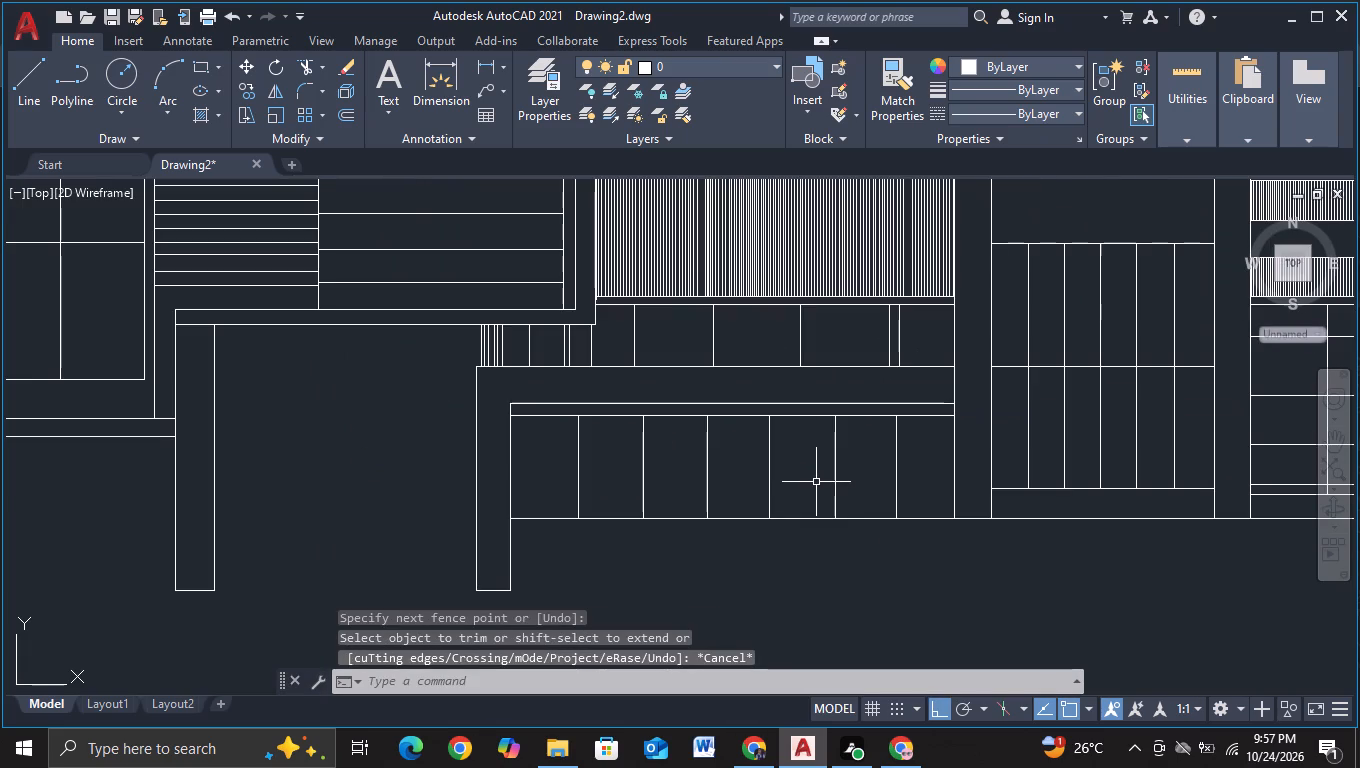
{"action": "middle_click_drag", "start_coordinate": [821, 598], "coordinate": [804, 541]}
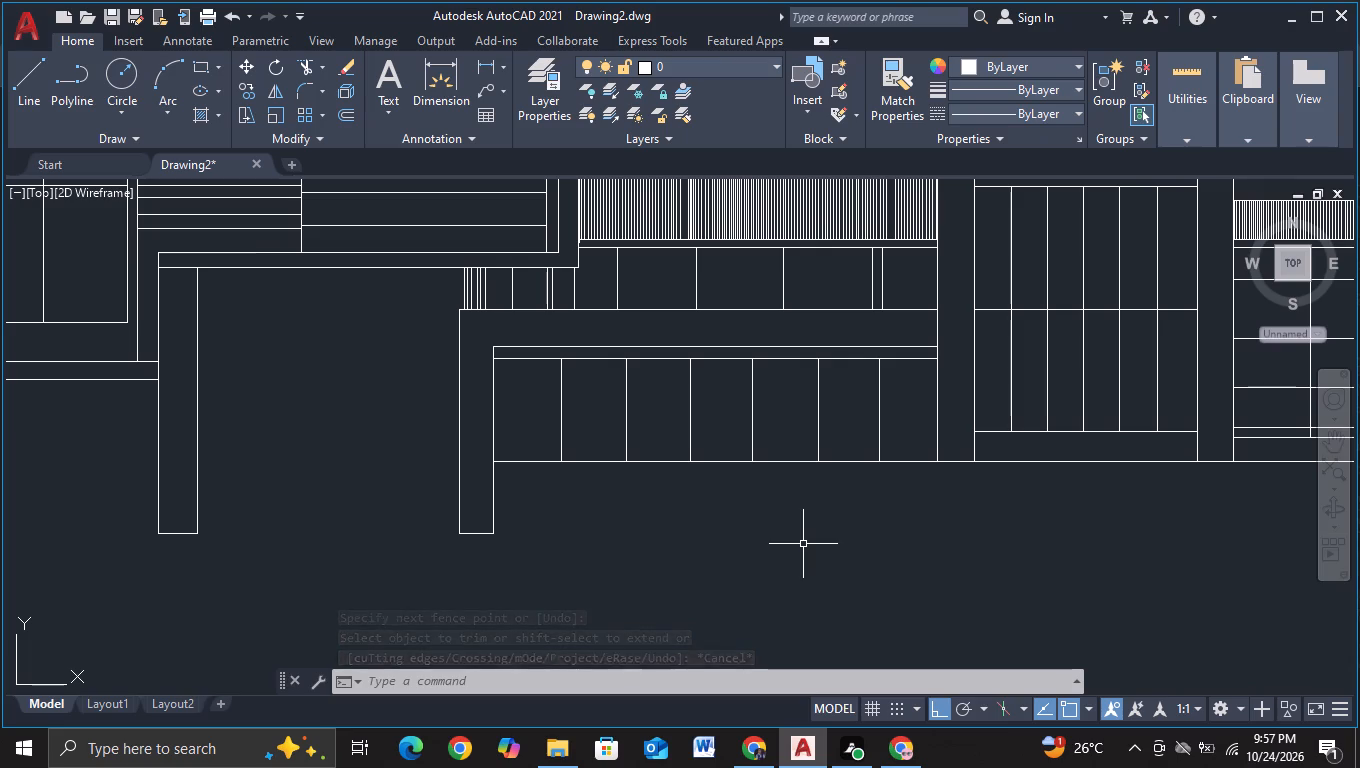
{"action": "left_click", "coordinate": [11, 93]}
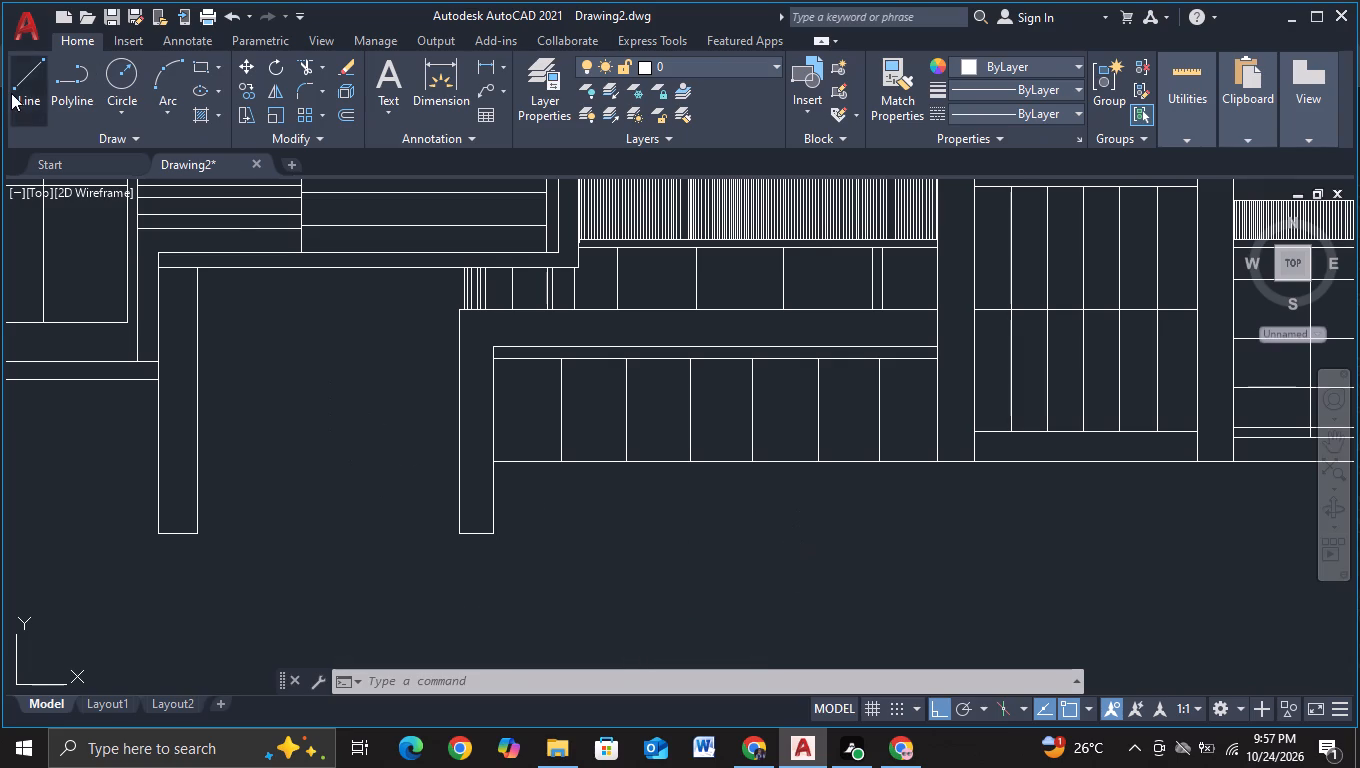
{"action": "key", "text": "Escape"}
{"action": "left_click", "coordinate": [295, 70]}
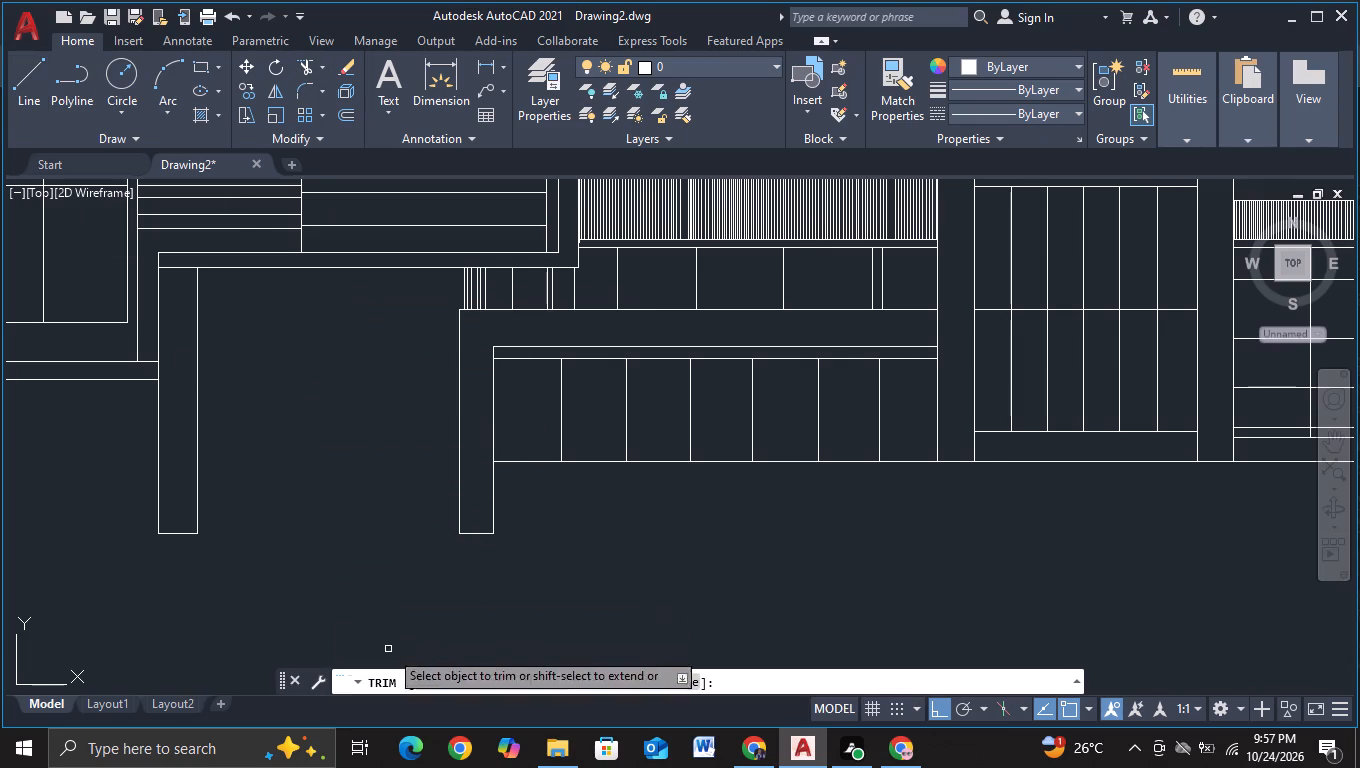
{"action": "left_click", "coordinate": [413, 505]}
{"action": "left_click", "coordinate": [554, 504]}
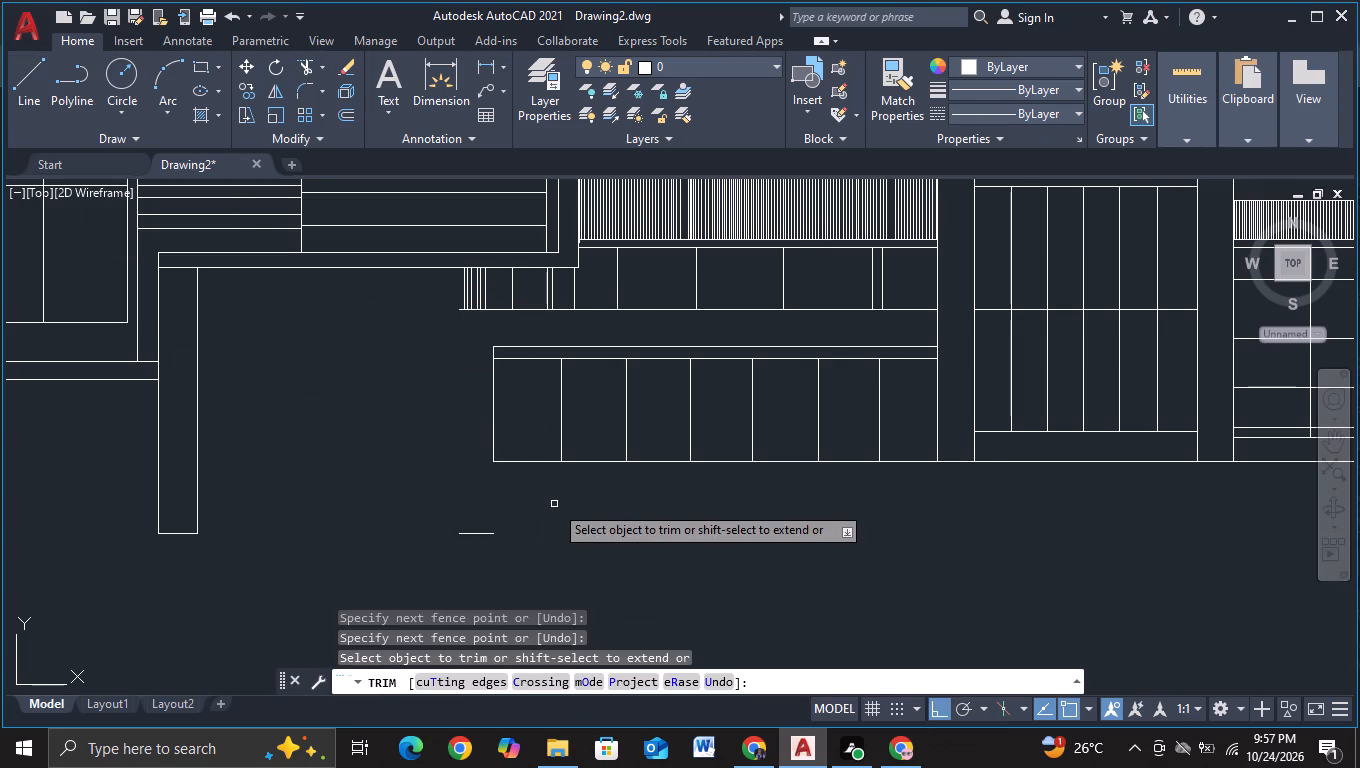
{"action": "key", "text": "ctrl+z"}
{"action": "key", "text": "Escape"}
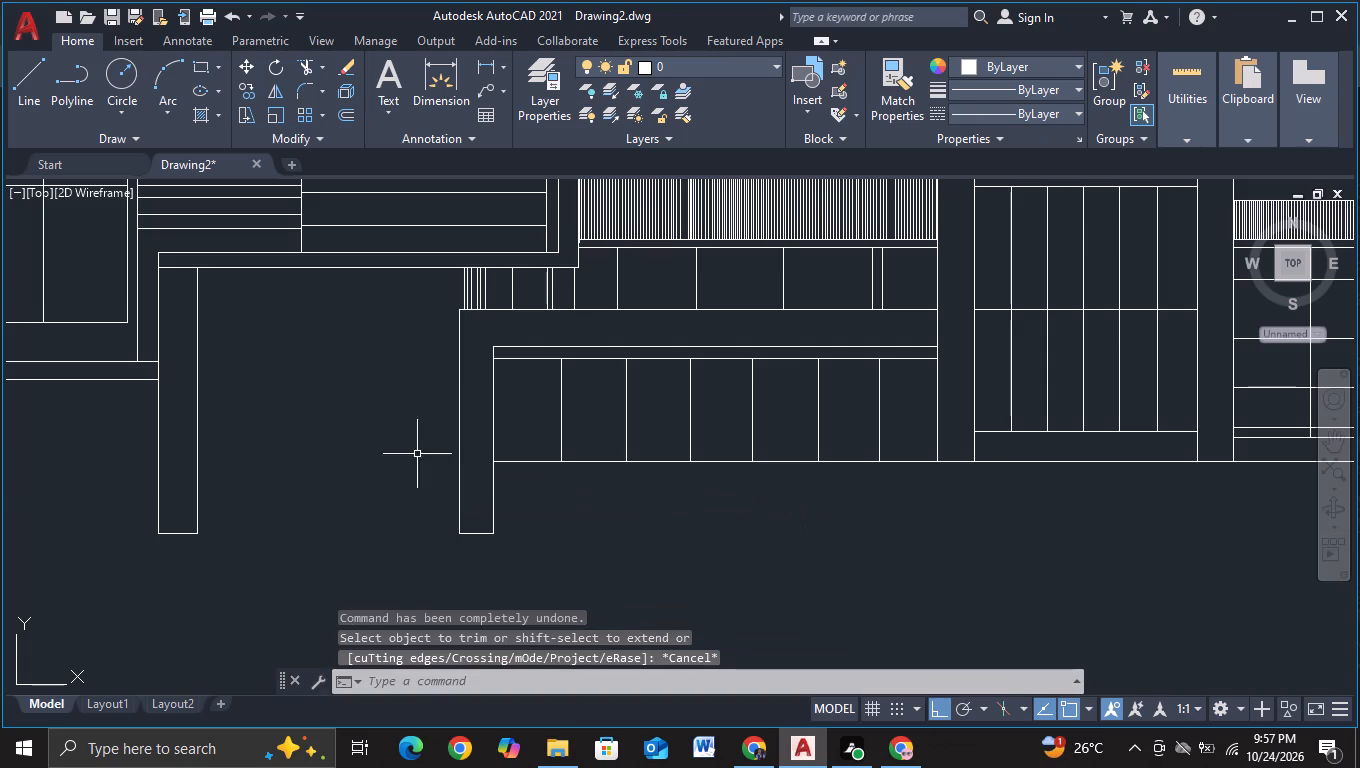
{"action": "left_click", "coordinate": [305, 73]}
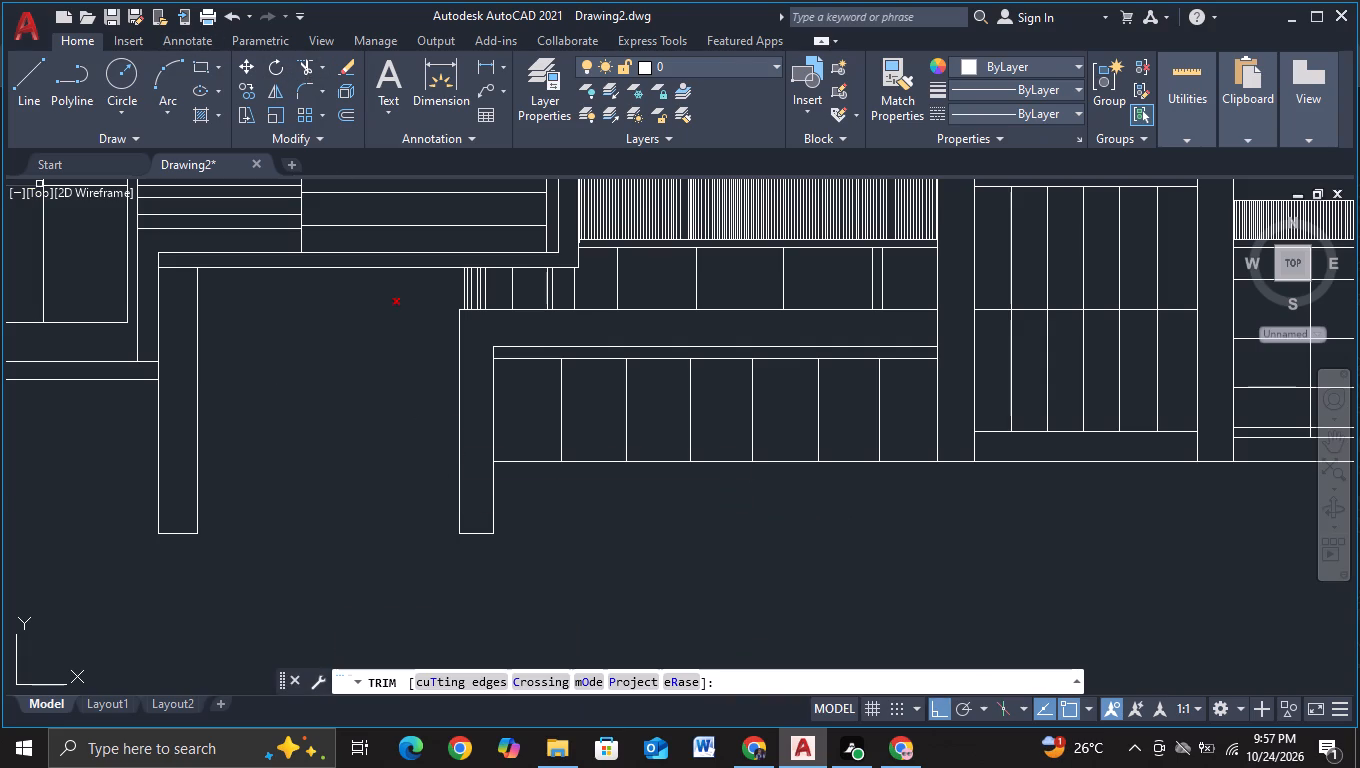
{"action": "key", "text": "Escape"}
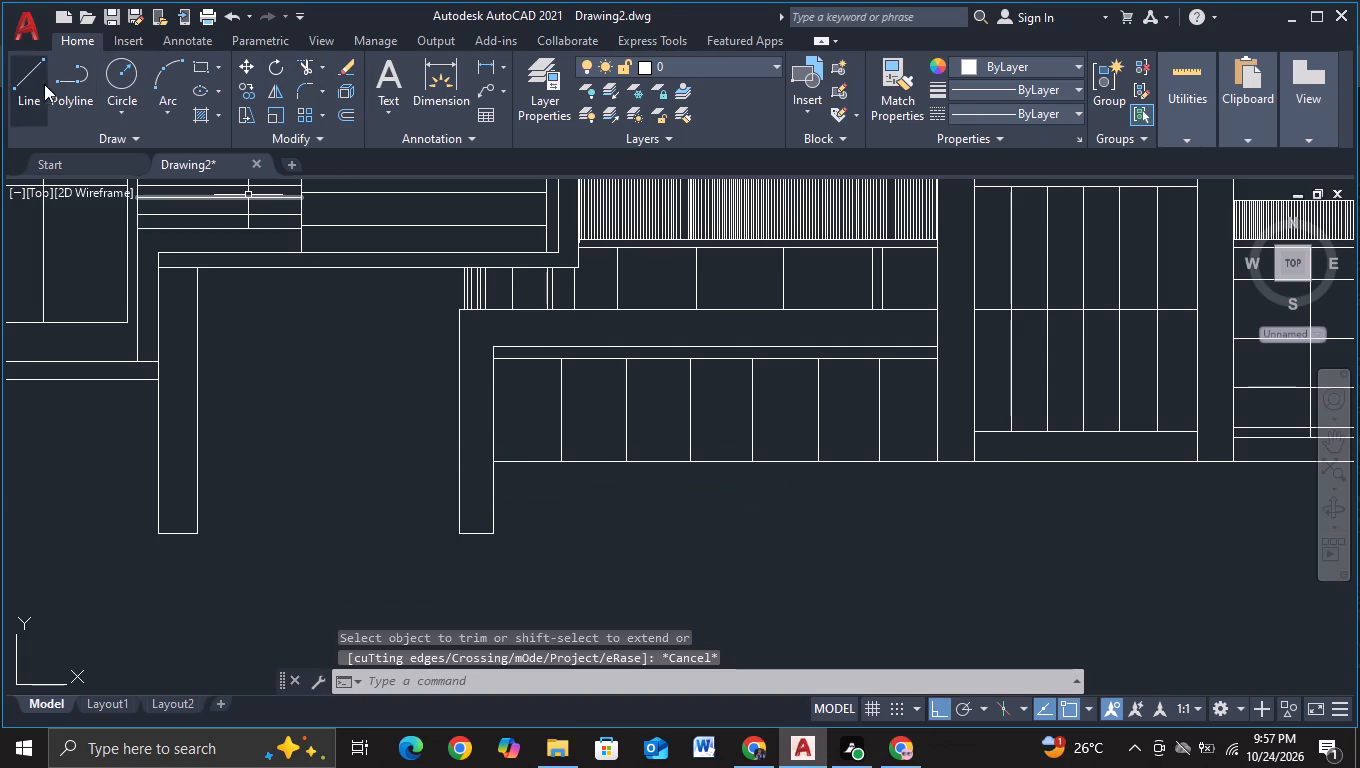
Draw a horizontal line about 2.4 units left from the bottom line's end at the pillar's inner edge, past the pillar.
{"action": "left_click", "coordinate": [37, 89]}
{"action": "left_click", "coordinate": [495, 463]}
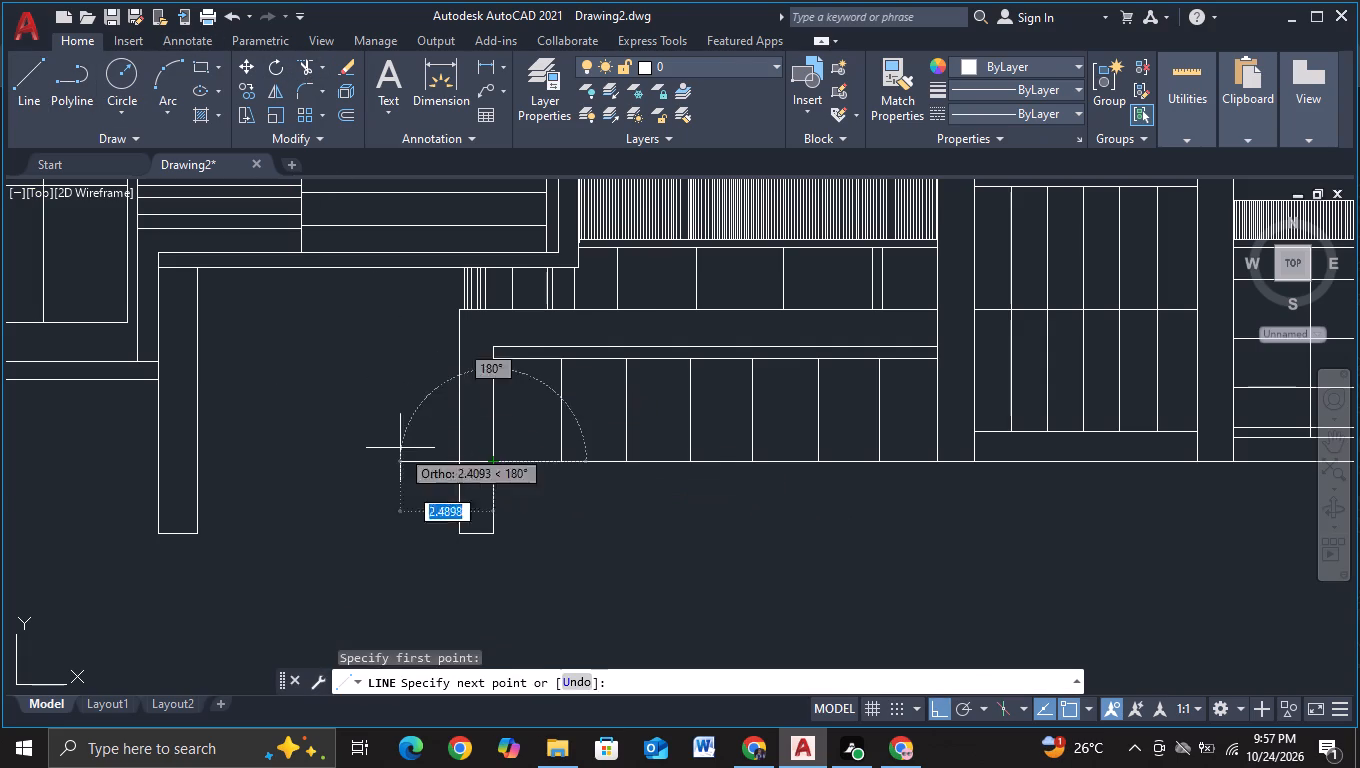
{"action": "left_click", "coordinate": [400, 448]}
{"action": "key", "text": "Escape"}
Trim the new line's overhang beyond the pillar and remove the pillar's edges and base below that line.
{"action": "left_click", "coordinate": [296, 59]}
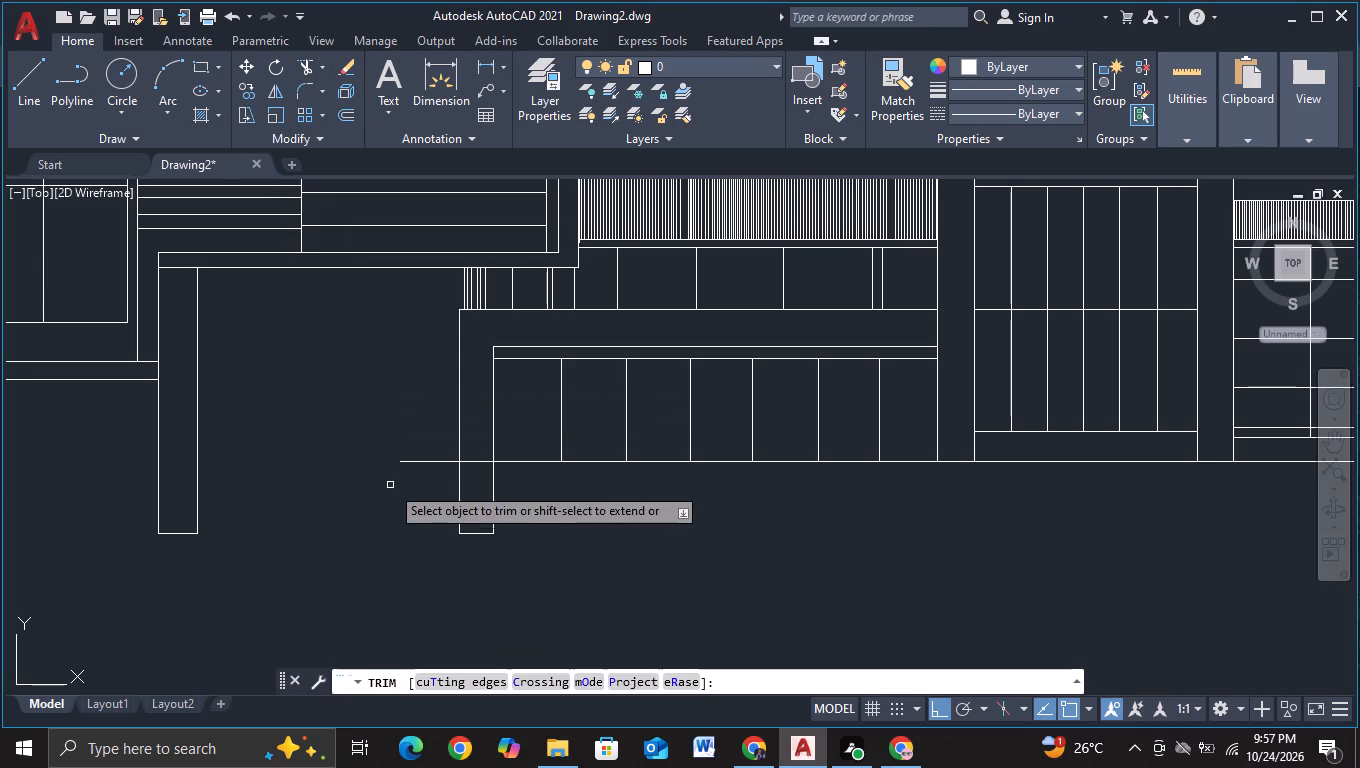
{"action": "left_click", "coordinate": [425, 431]}
{"action": "left_click", "coordinate": [519, 513]}
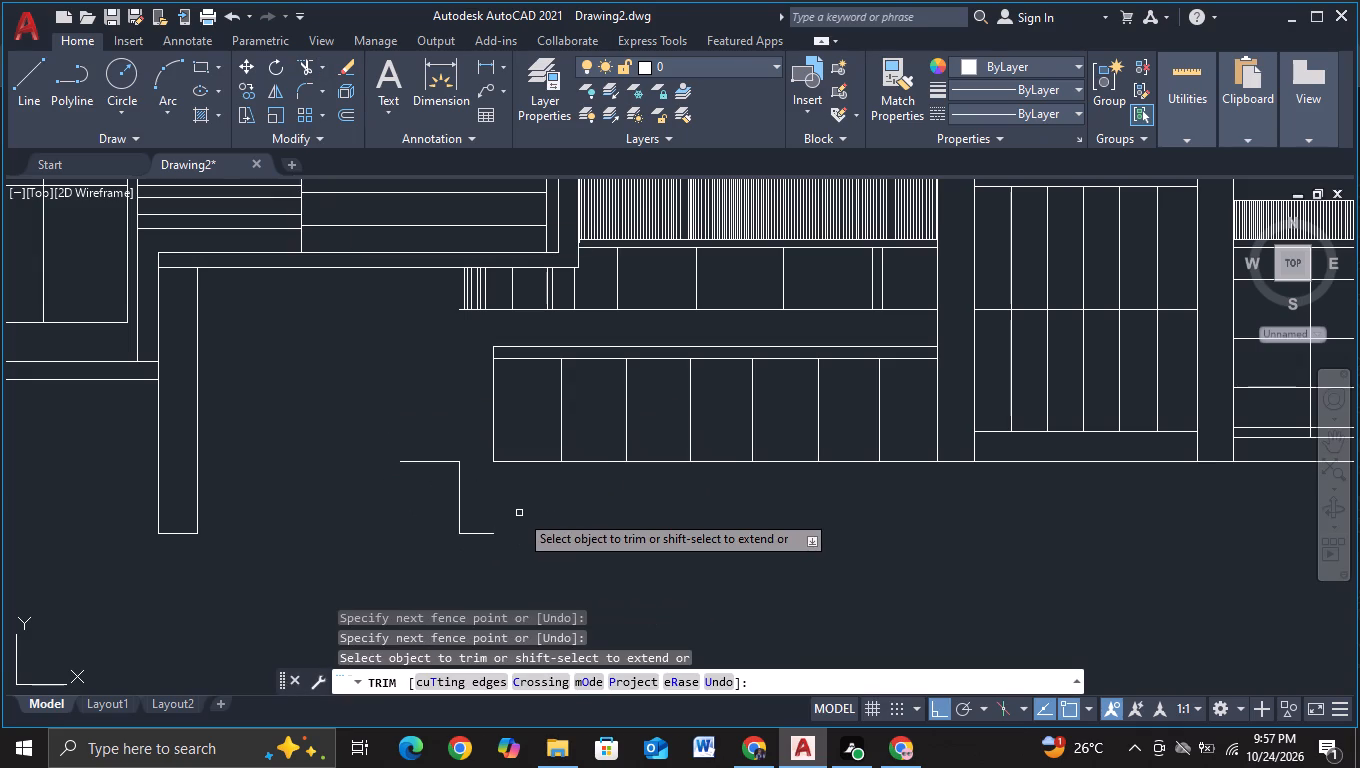
{"action": "key", "text": "ctrl+z"}
{"action": "left_click", "coordinate": [430, 432]}
{"action": "left_click", "coordinate": [410, 508]}
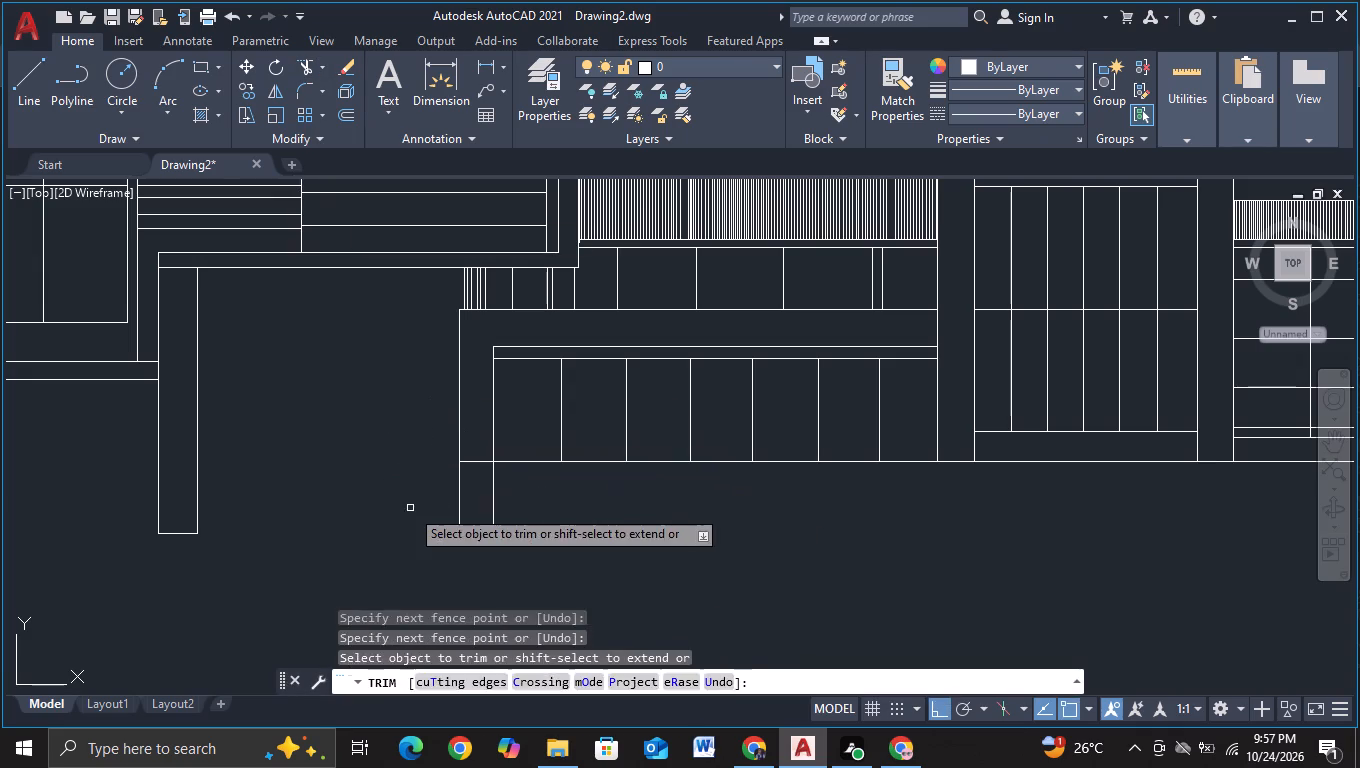
{"action": "left_click_drag", "start_coordinate": [414, 498], "coordinate": [448, 501]}
{"action": "left_click", "coordinate": [502, 498]}
{"action": "left_click", "coordinate": [502, 498]}
{"action": "left_click", "coordinate": [455, 500]}
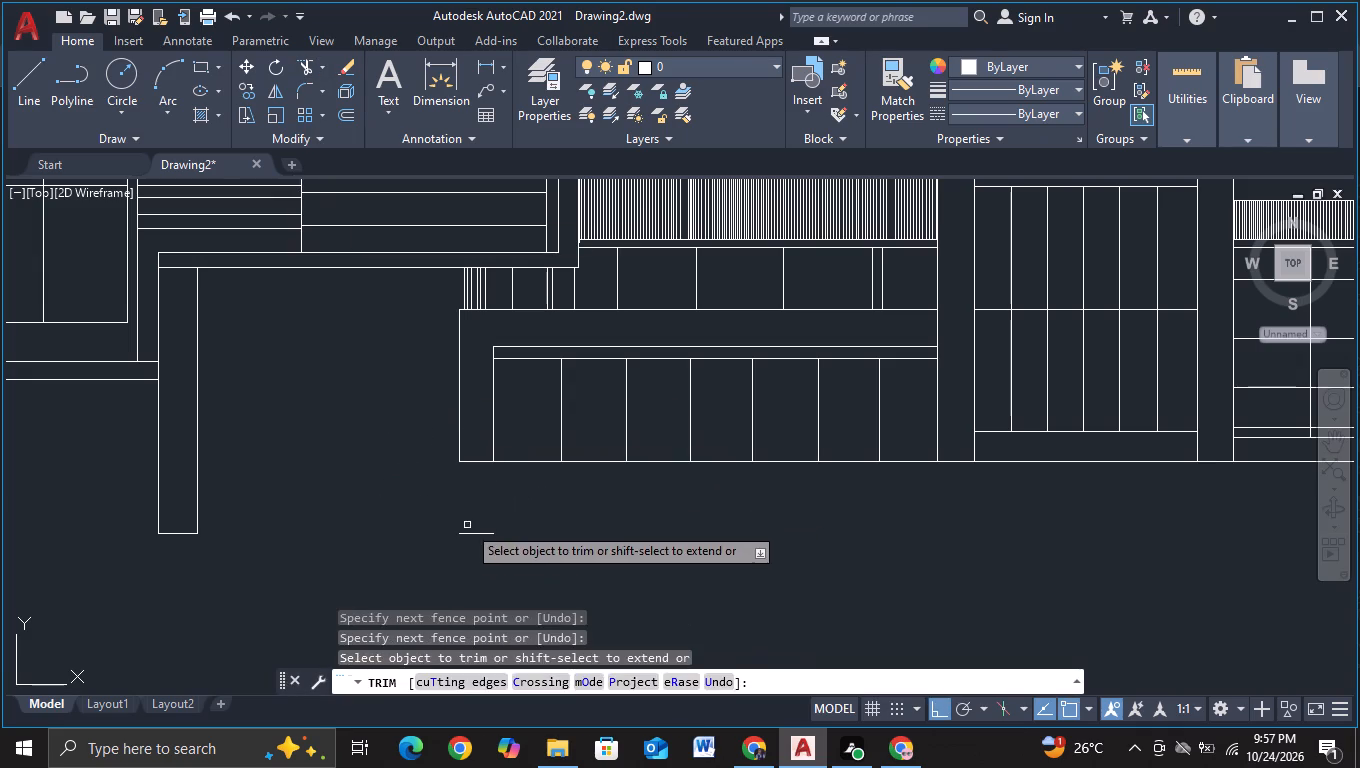
{"action": "left_click_drag", "start_coordinate": [469, 519], "coordinate": [469, 532]}
{"action": "left_click", "coordinate": [468, 548]}
{"action": "key", "text": "Escape"}
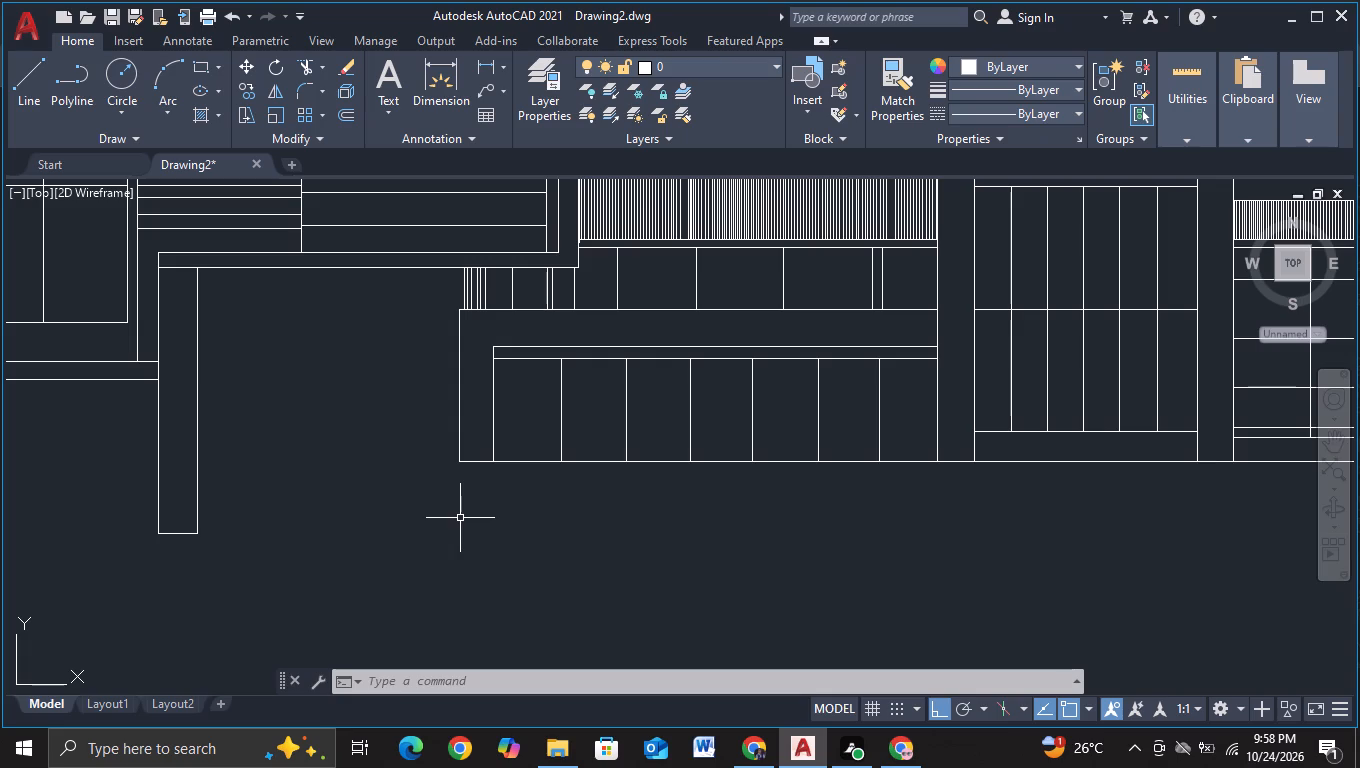
Copy the opening's bottom line about 0.43 units up across the dividers.
{"action": "left_click", "coordinate": [652, 461]}
{"action": "key", "text": "c"}
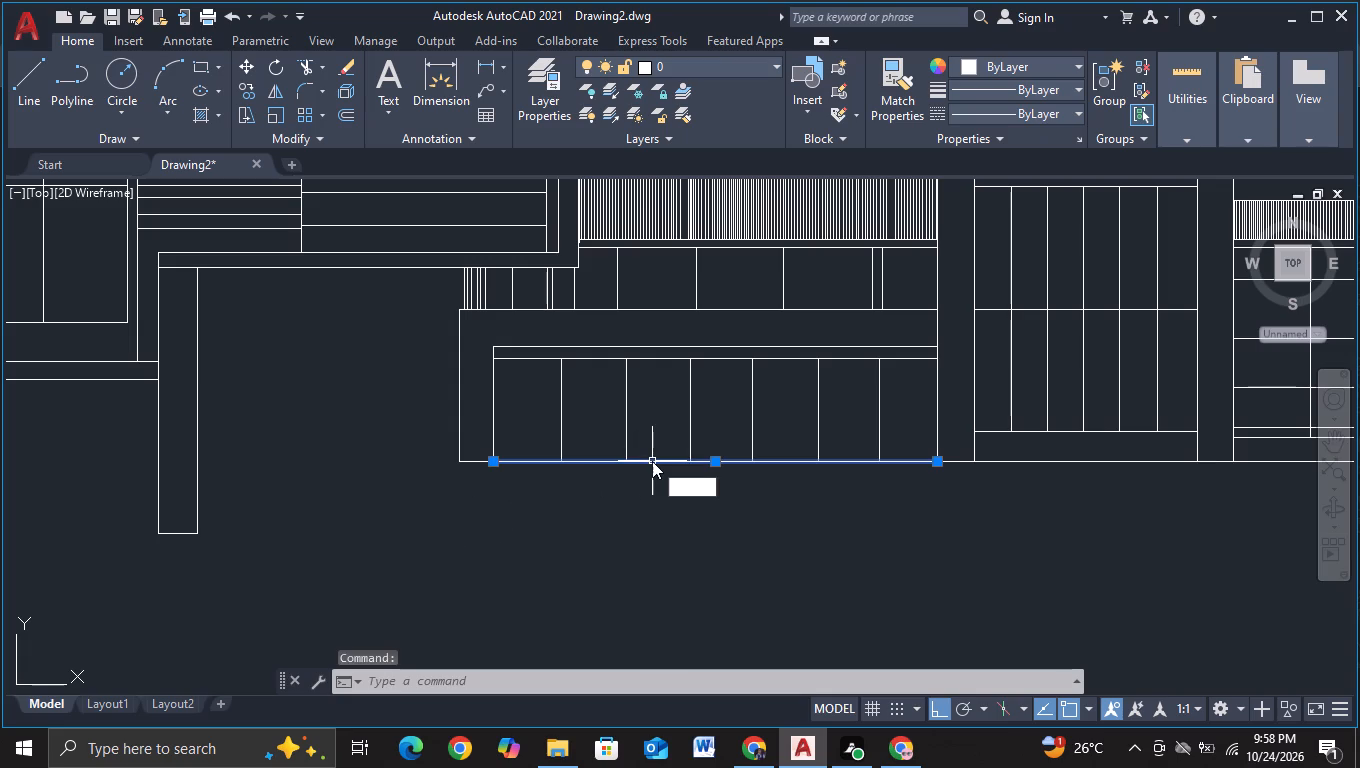
{"action": "double_click", "coordinate": [730, 522]}
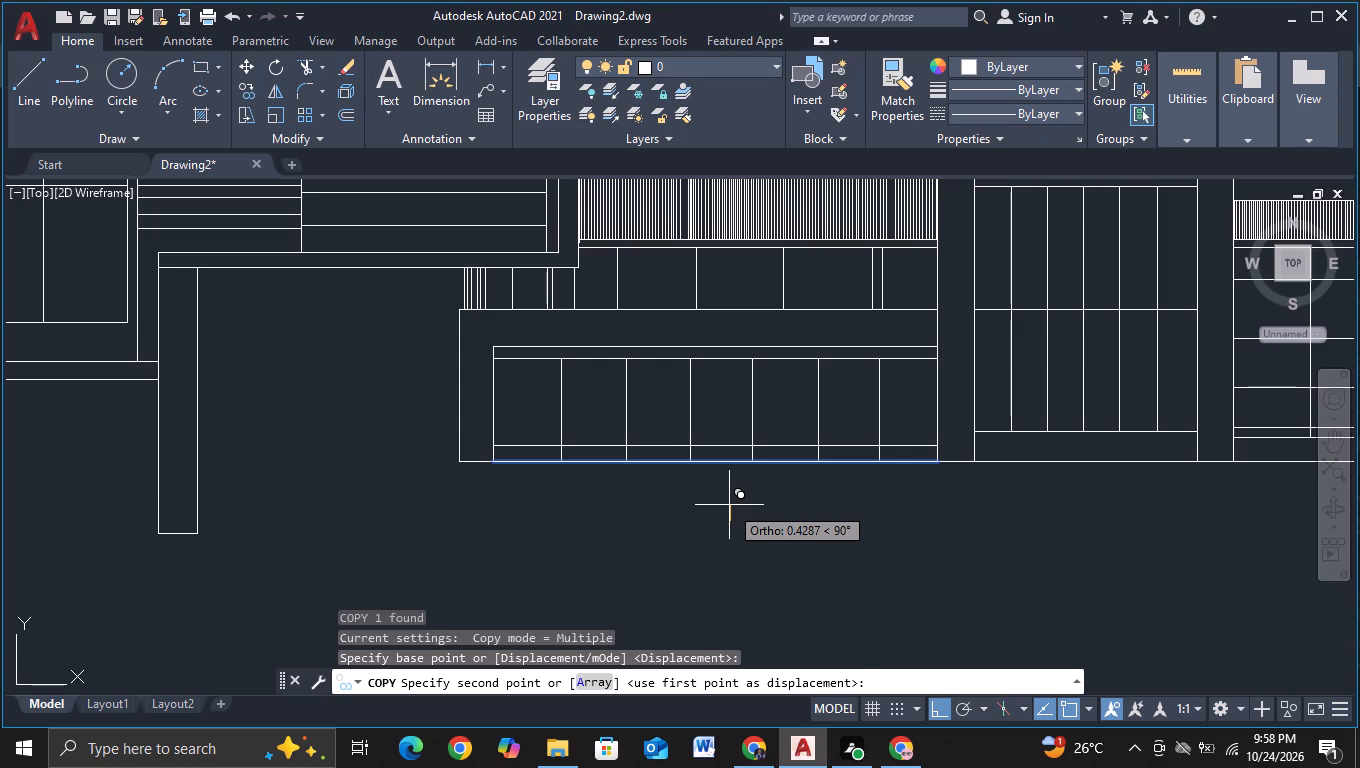
{"action": "left_click", "coordinate": [729, 505]}
{"action": "key", "text": "Escape"}
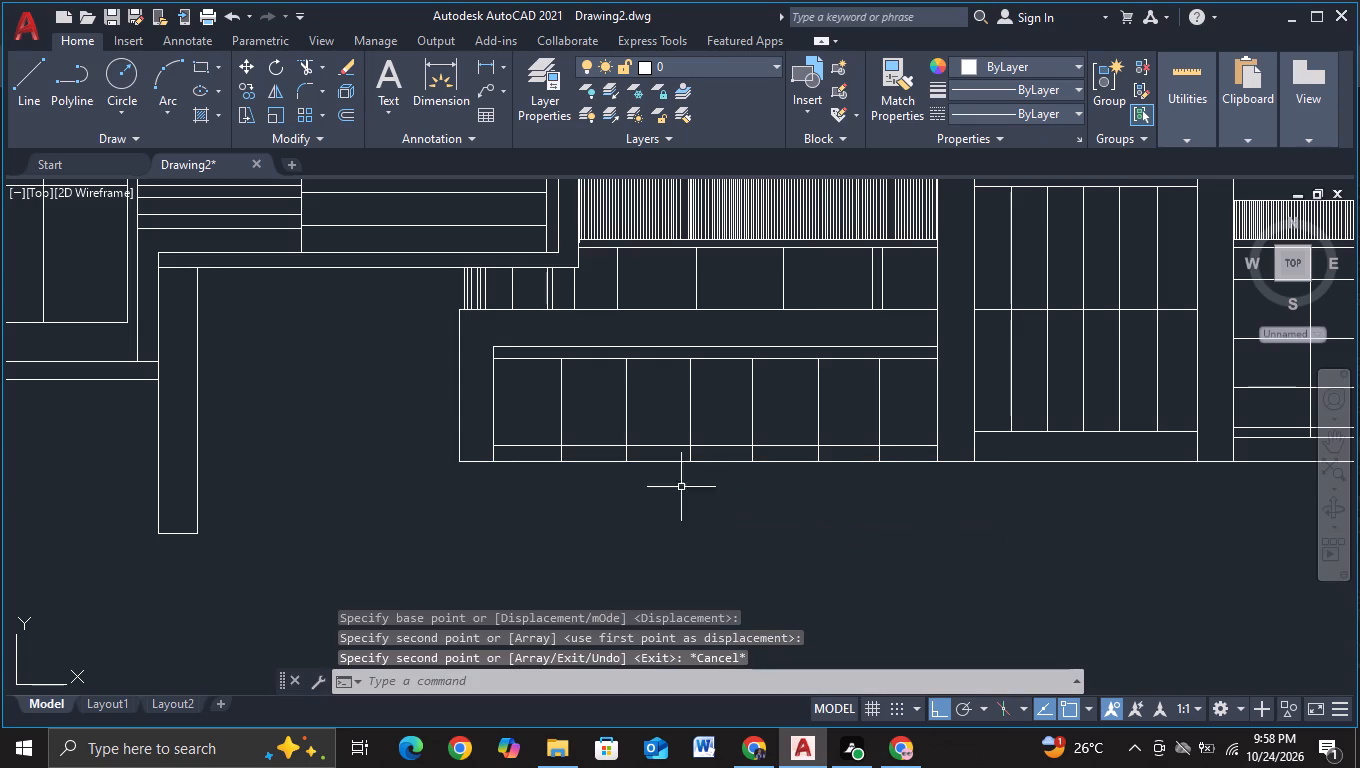
Copy the opening's lowest horizontal rail about 1.05 units up across the vertical dividers.
{"action": "left_click", "coordinate": [638, 447]}
{"action": "key", "text": "c"}
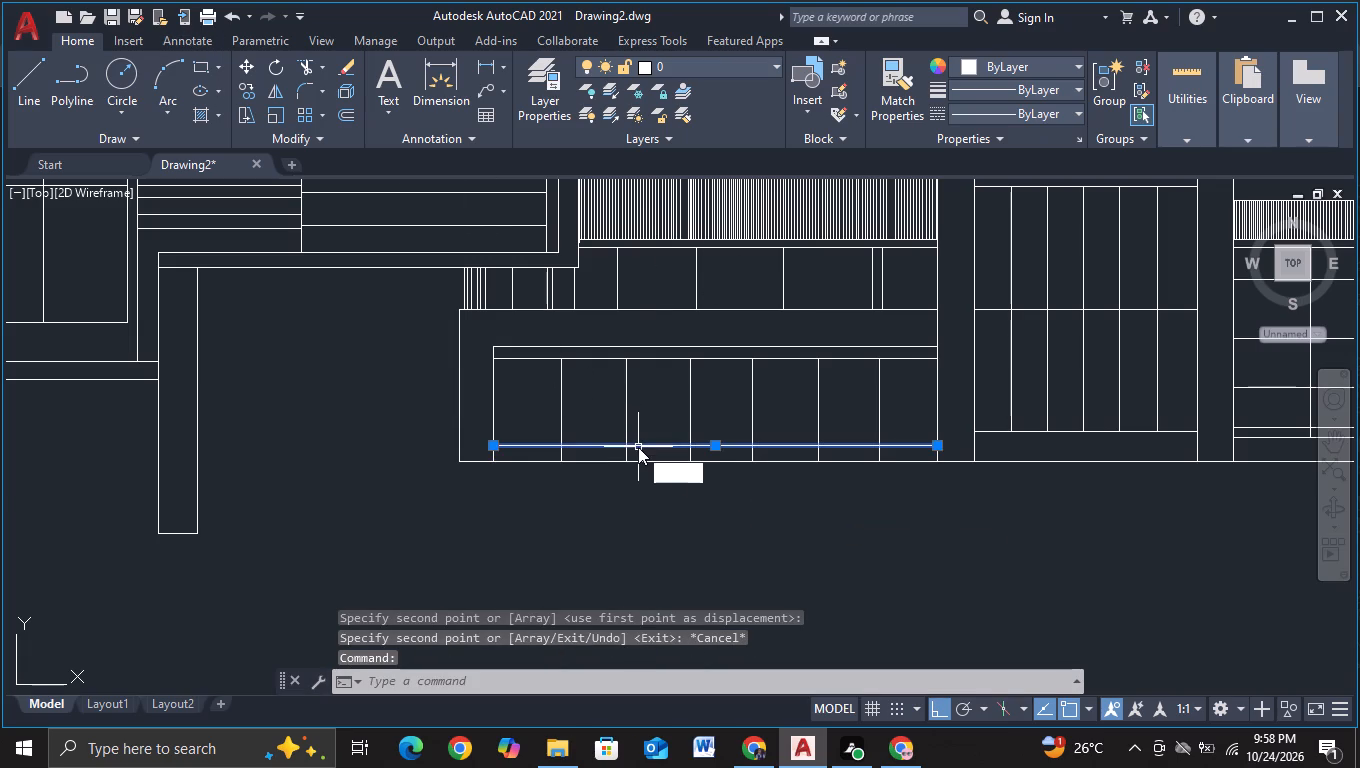
{"action": "left_click", "coordinate": [714, 514]}
{"action": "left_click", "coordinate": [709, 521]}
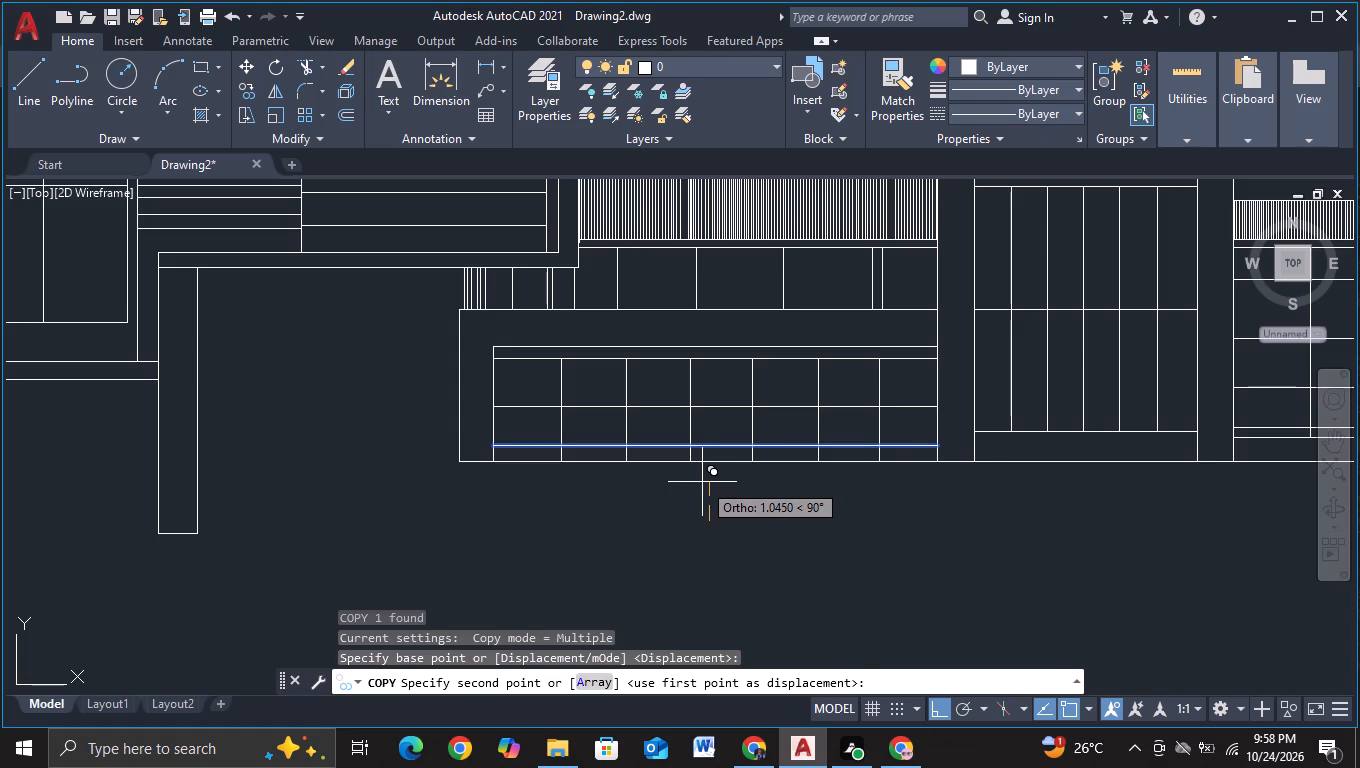
{"action": "left_click", "coordinate": [702, 482]}
{"action": "key", "text": "Escape"}
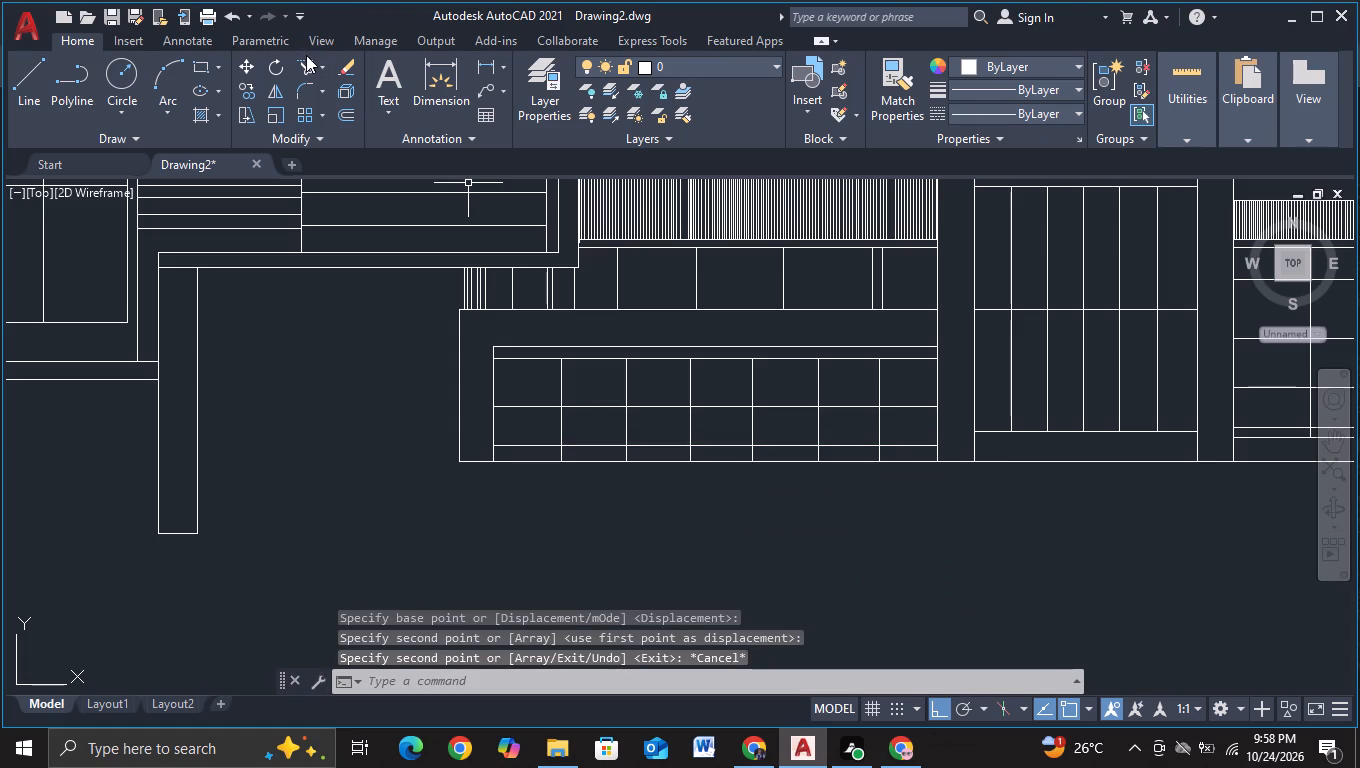
Trim the opening's left edge and the vertical dividers where they extend below the lowest horizontal rail.
{"action": "left_click", "coordinate": [305, 57]}
{"action": "left_click", "coordinate": [490, 455]}
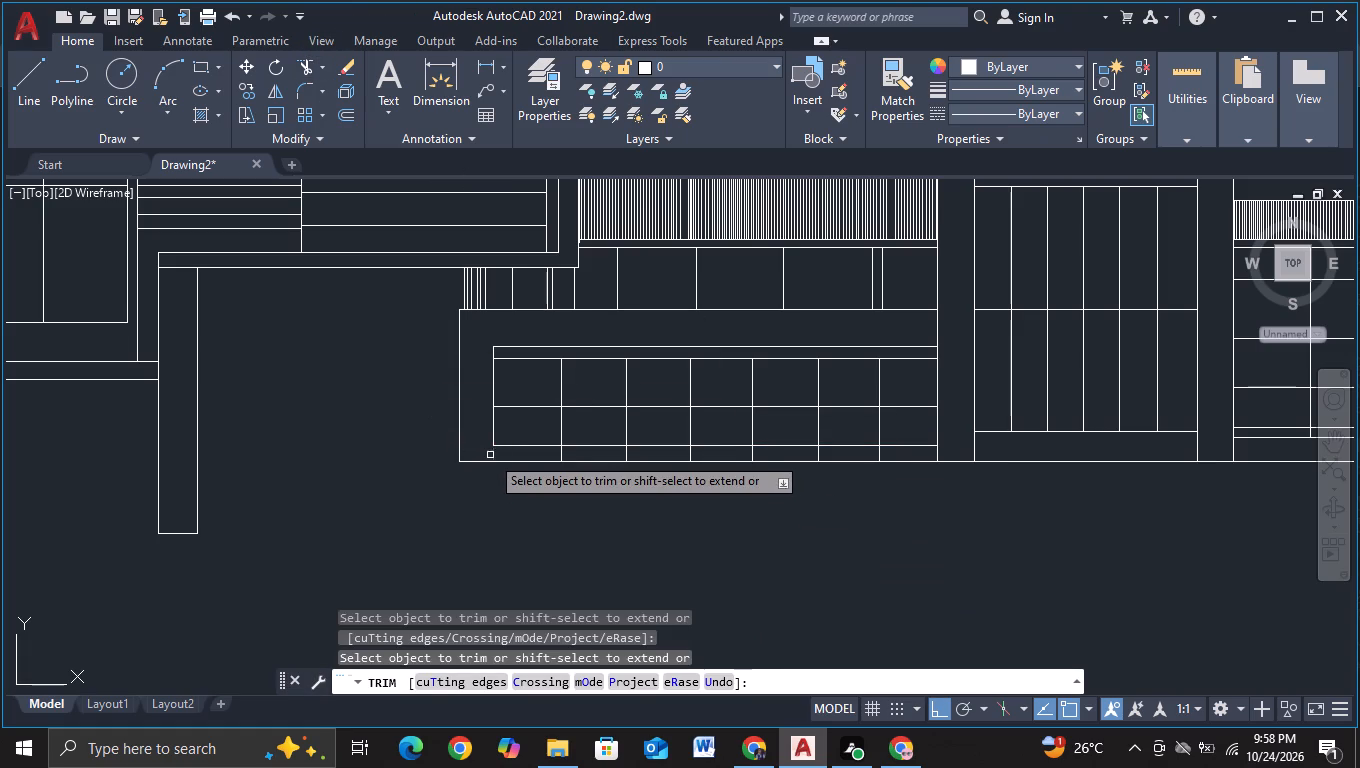
{"action": "left_click", "coordinate": [552, 452]}
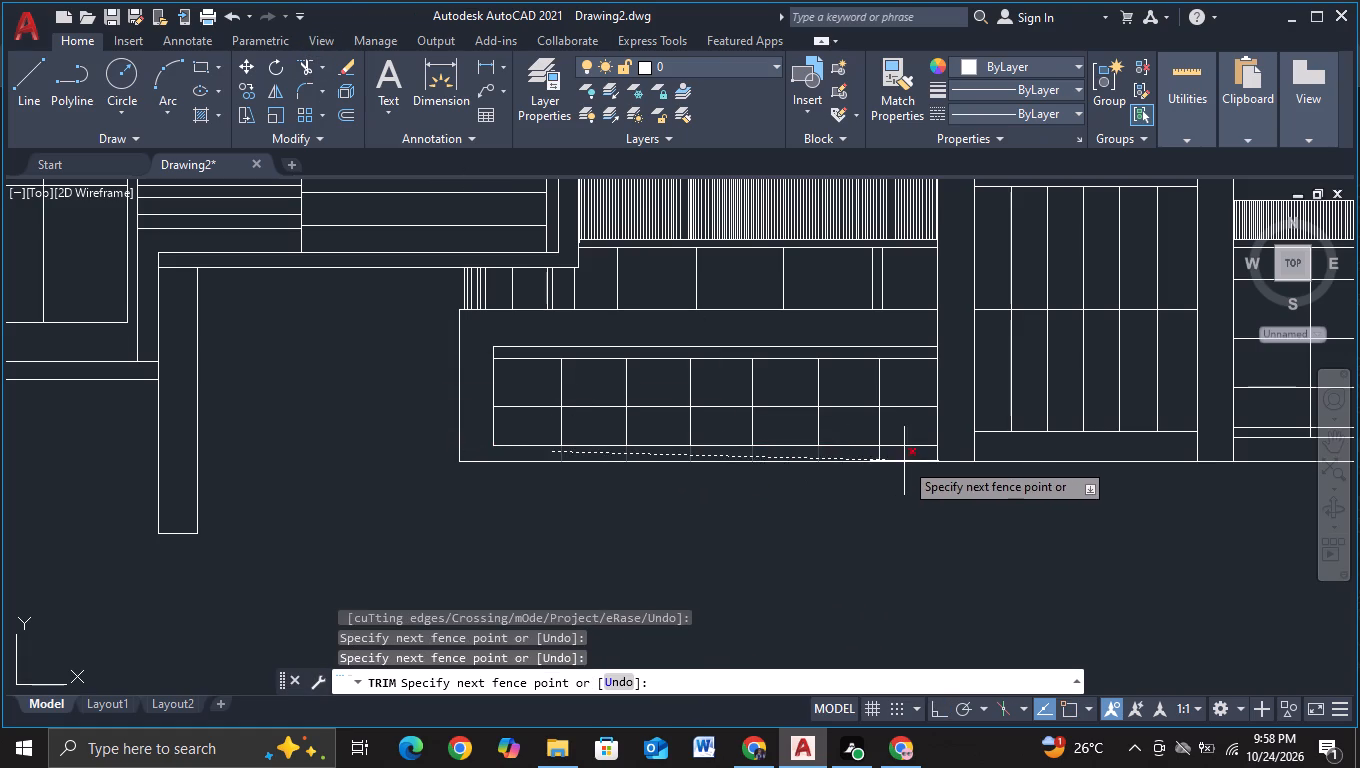
{"action": "left_click", "coordinate": [925, 455]}
{"action": "scroll", "coordinate": [800, 487], "scroll_direction": "down", "scroll_amount": 2}
{"action": "middle_click_drag", "start_coordinate": [780, 517], "coordinate": [797, 480]}
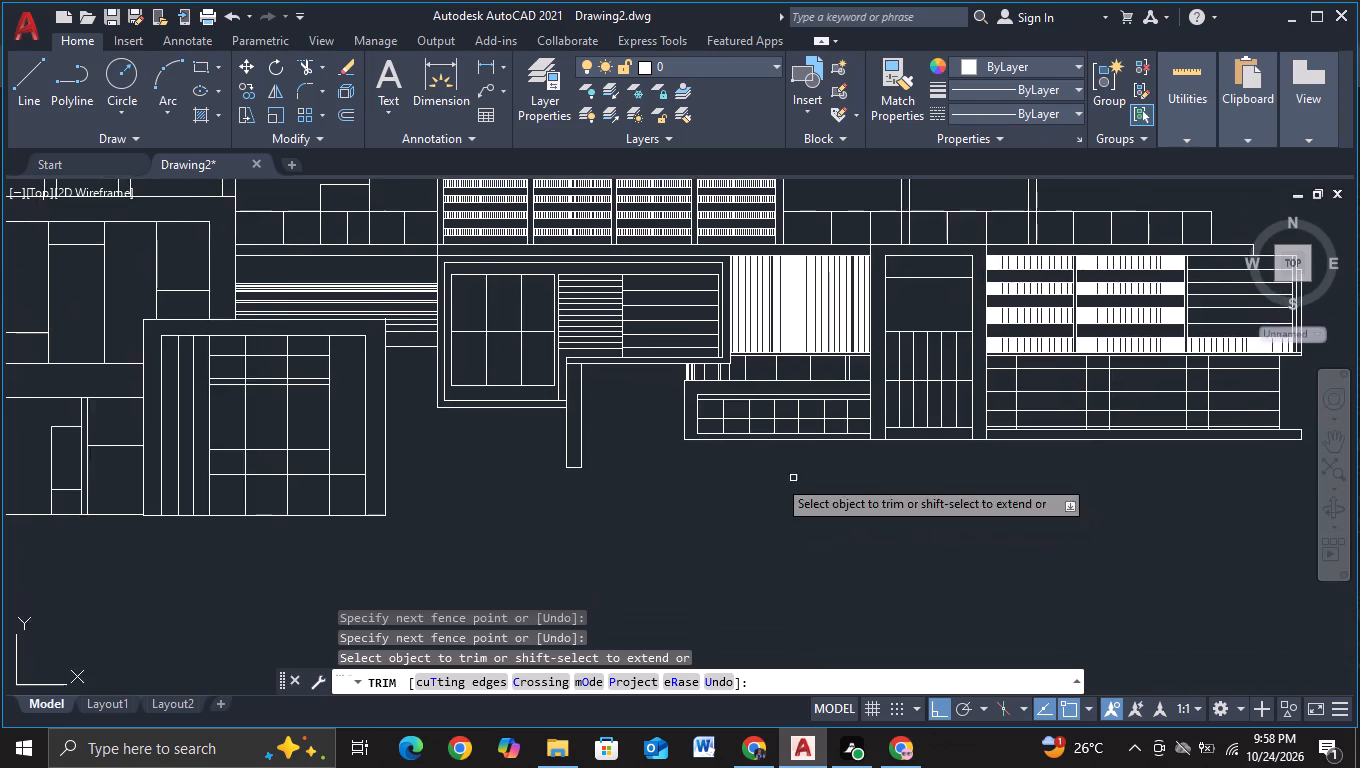
{"action": "scroll", "coordinate": [722, 490], "scroll_direction": "up", "scroll_amount": 1}
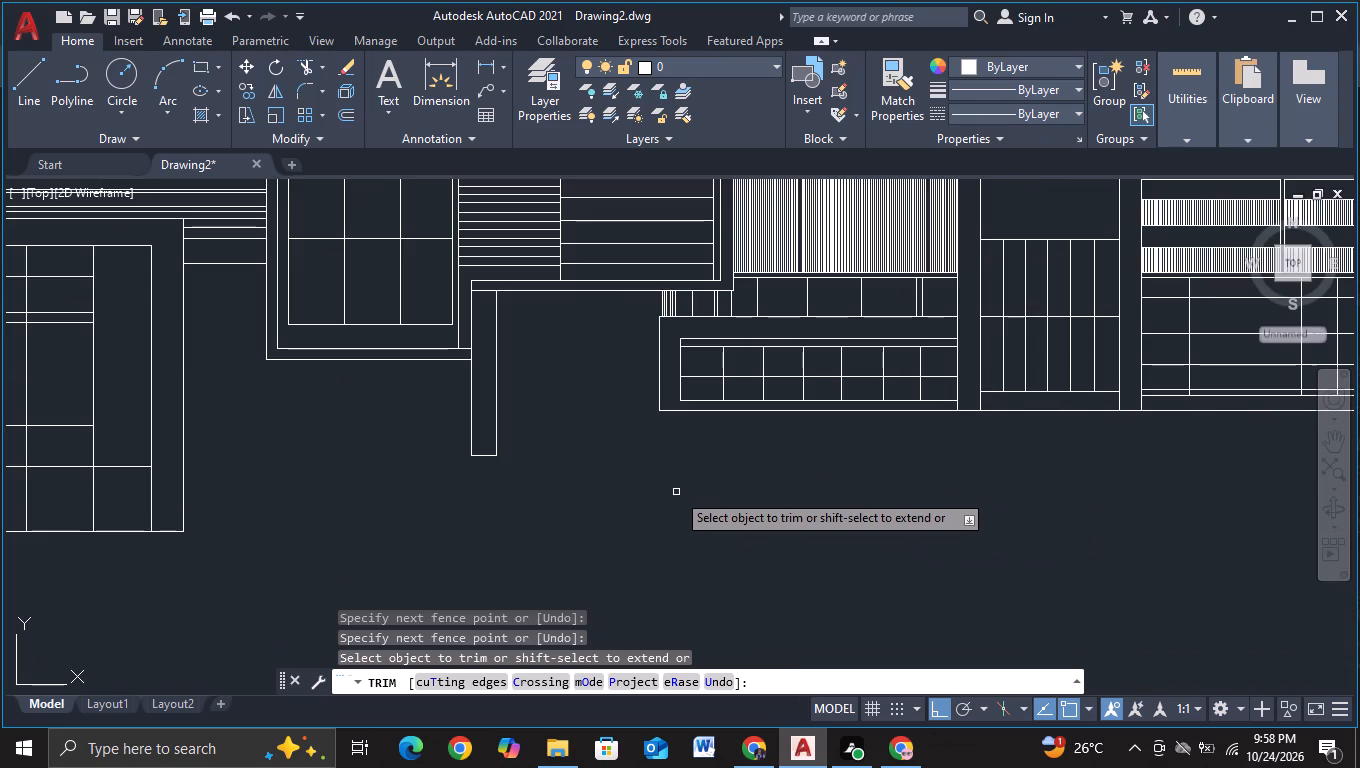
{"action": "key", "text": "Escape"}
Move the outer left vertical edge of the wall around the opening about 0.13 units to the right.
{"action": "left_click", "coordinate": [663, 372]}
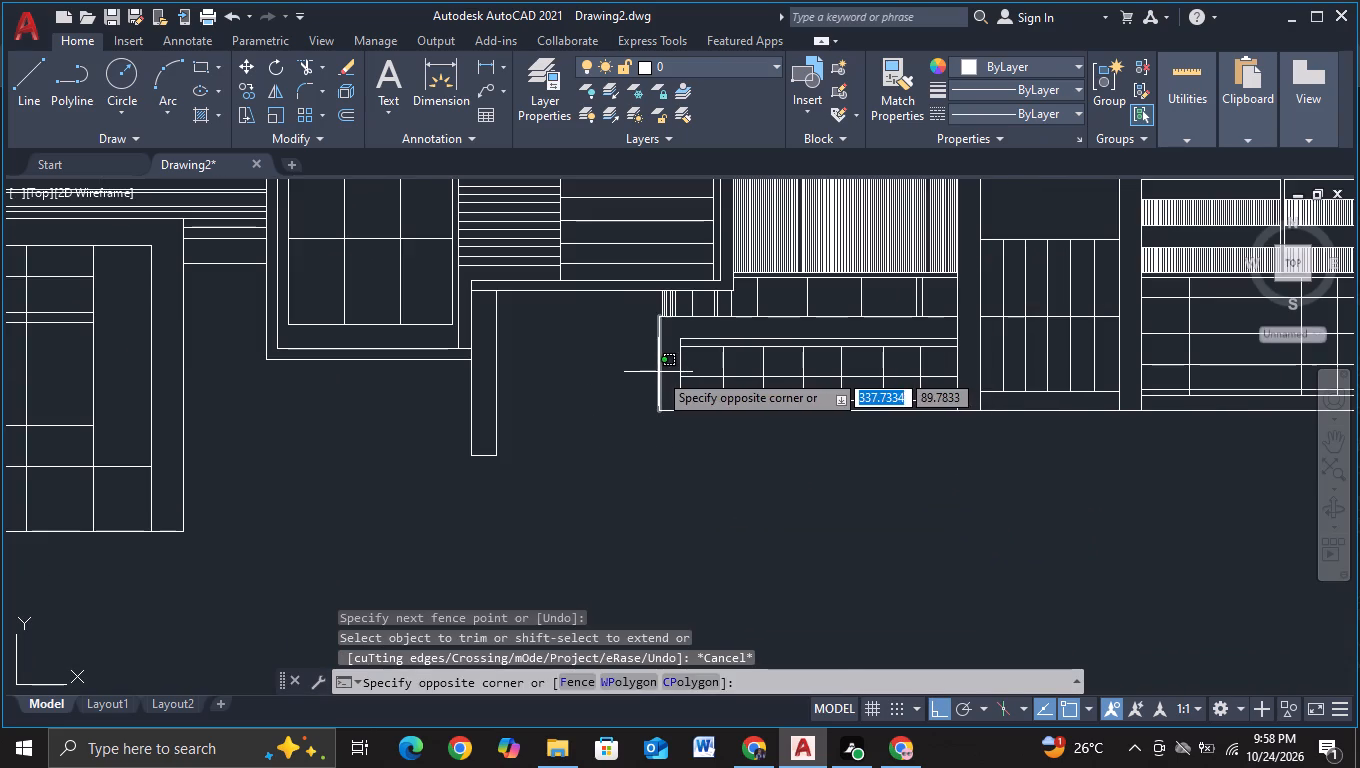
{"action": "key", "text": "Escape"}
{"action": "left_click", "coordinate": [658, 372]}
{"action": "key", "text": "m"}
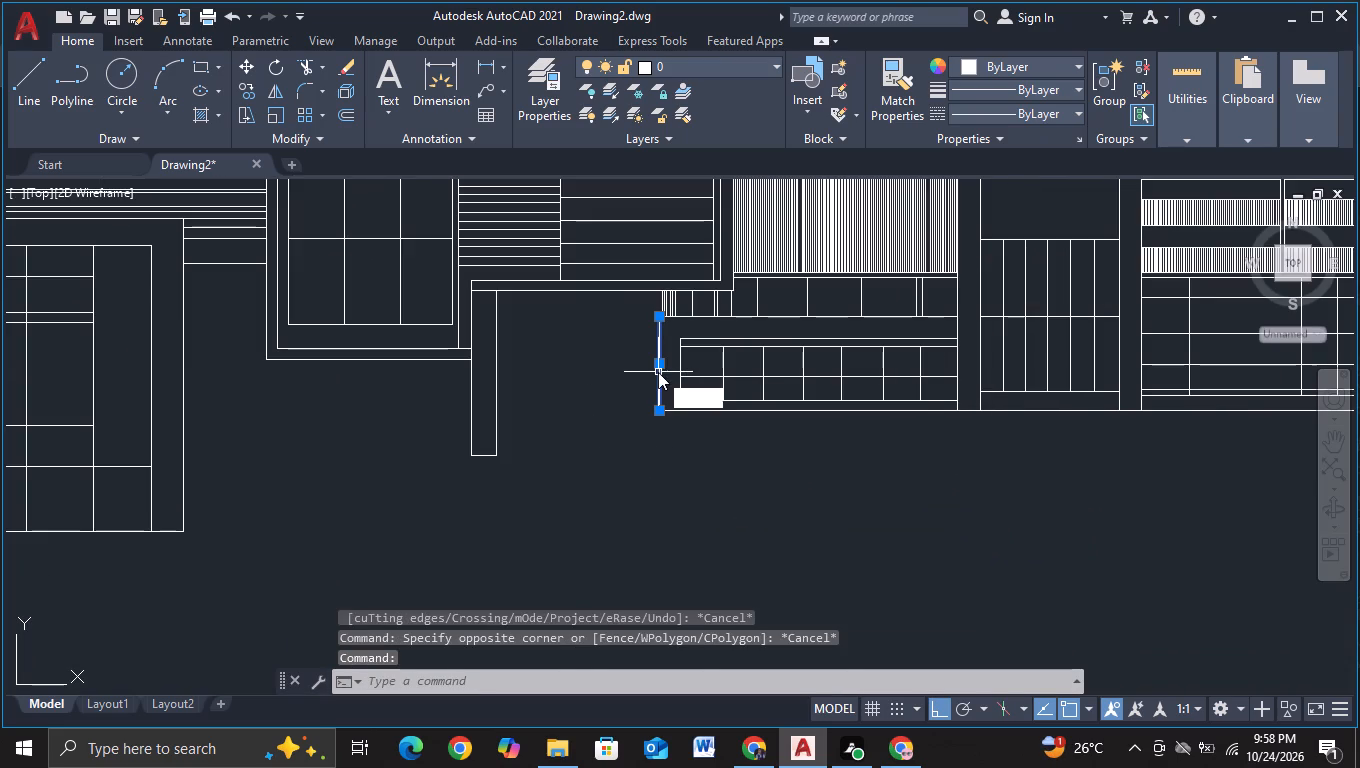
{"action": "left_click", "coordinate": [690, 415]}
{"action": "left_click", "coordinate": [667, 442]}
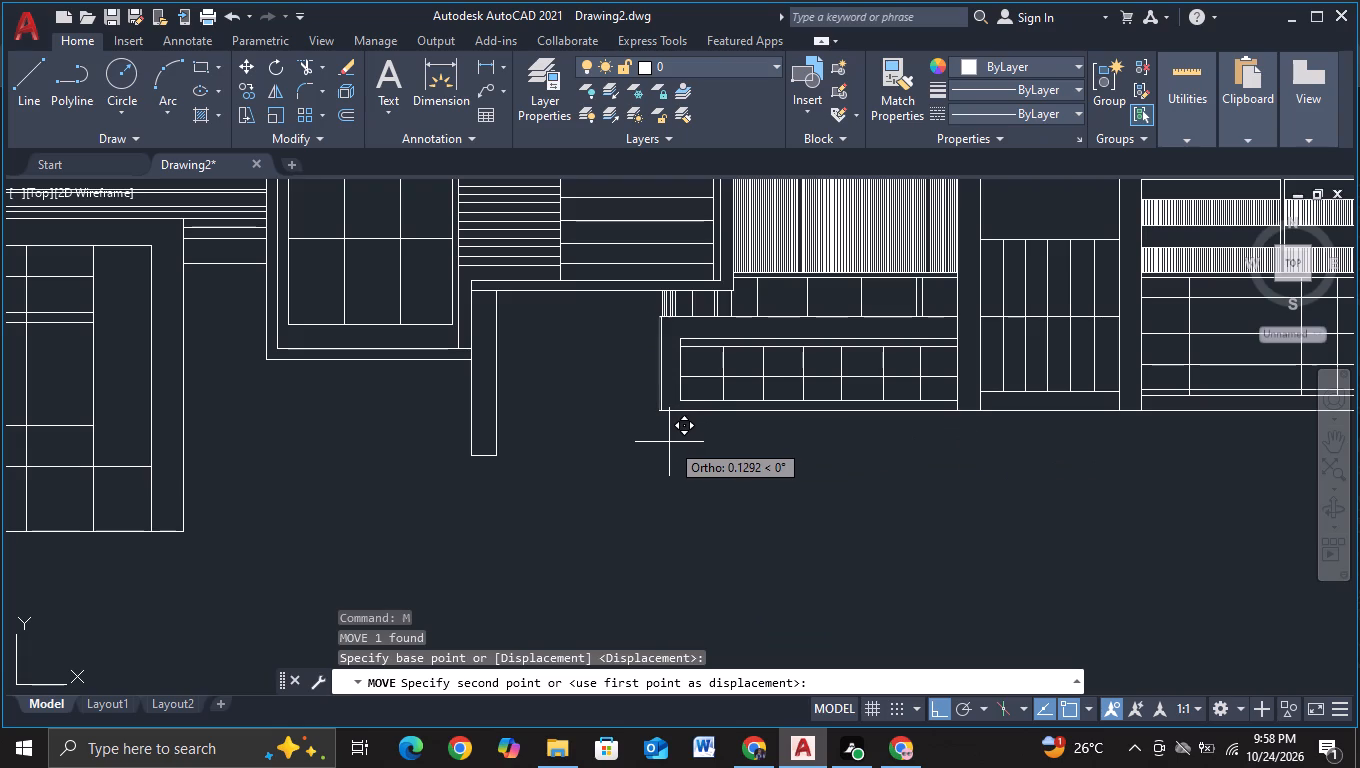
{"action": "left_click", "coordinate": [669, 443]}
{"action": "key", "text": "Escape"}
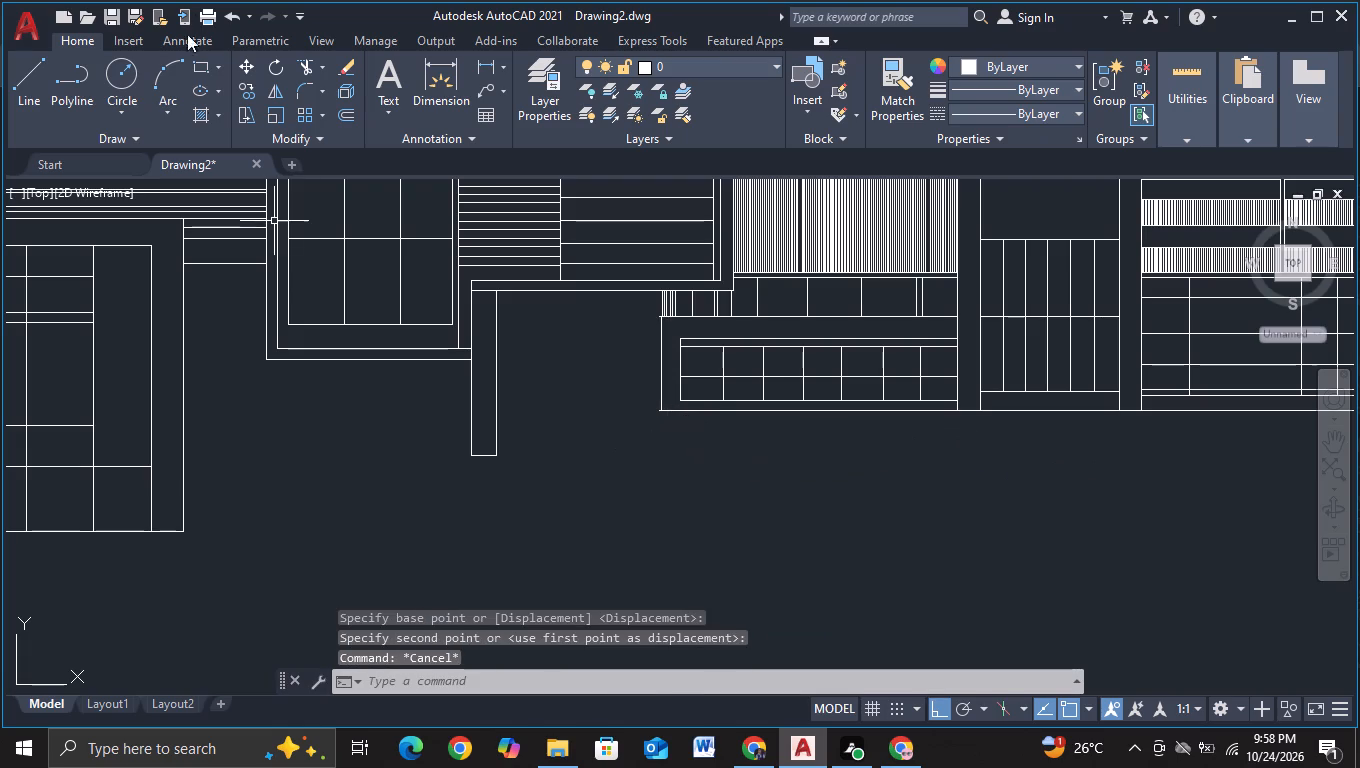
Trim the overhangs of the wall's top and bottom lines beyond its moved left edge.
{"action": "left_click", "coordinate": [302, 67]}
{"action": "scroll", "coordinate": [529, 282], "scroll_direction": "up", "scroll_amount": 3}
{"action": "middle_click_drag", "start_coordinate": [651, 470], "coordinate": [247, 345]}
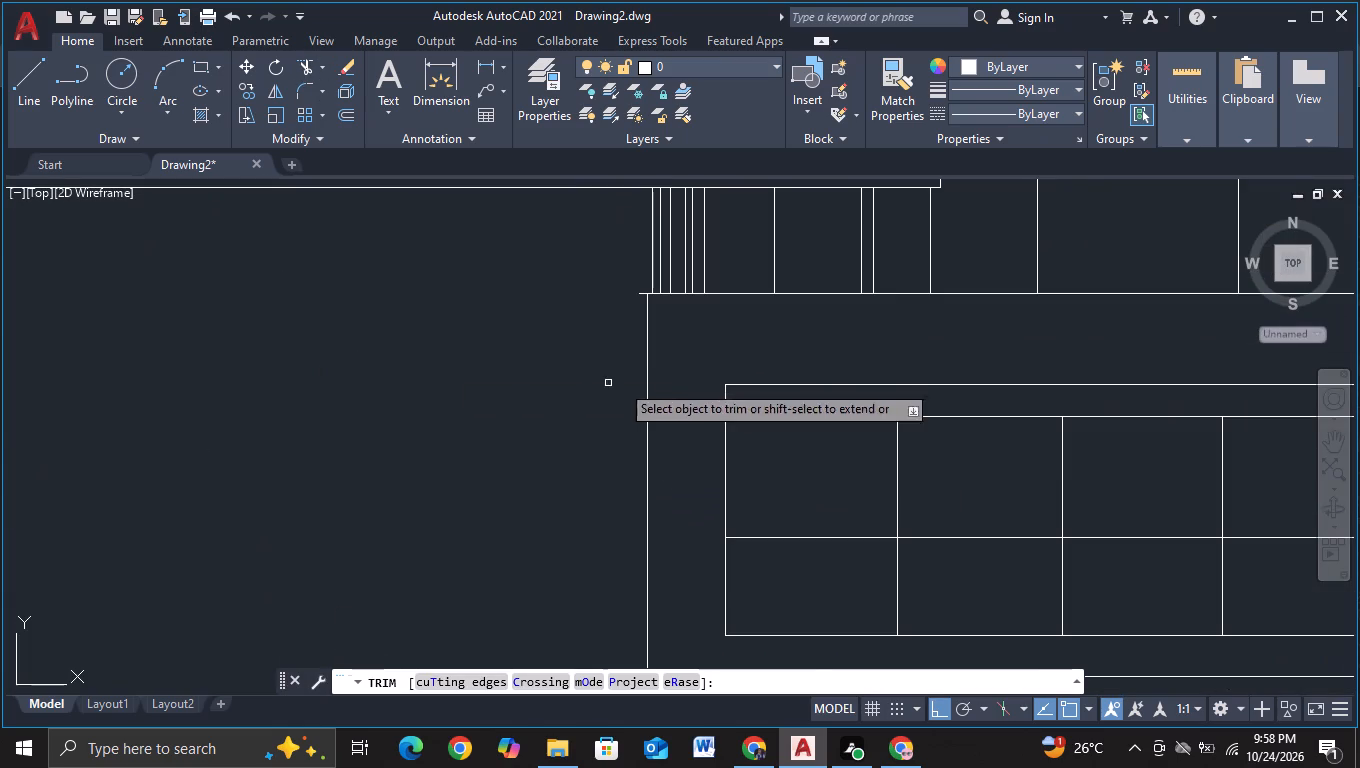
{"action": "left_click", "coordinate": [640, 297]}
{"action": "left_click", "coordinate": [641, 292]}
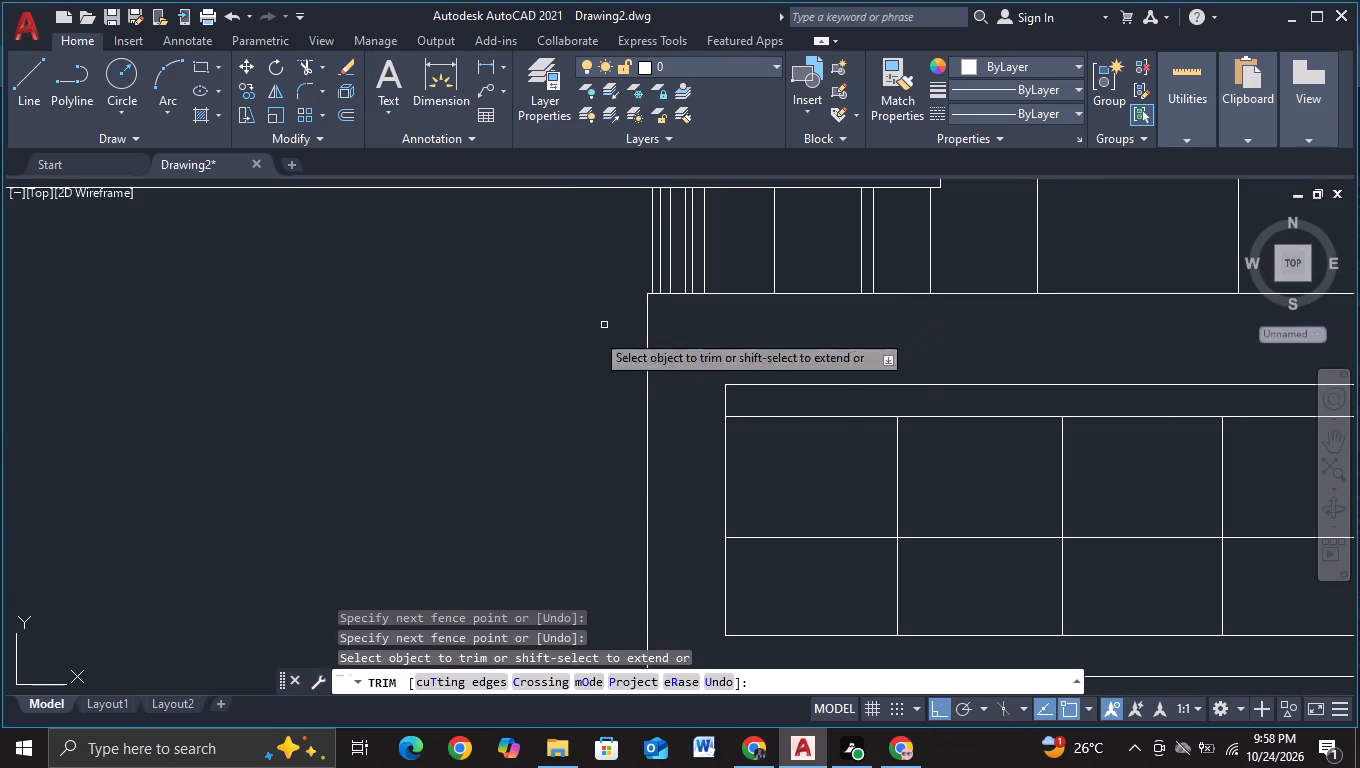
{"action": "scroll", "coordinate": [502, 466], "scroll_direction": "down", "scroll_amount": 1}
{"action": "middle_click_drag", "start_coordinate": [499, 475], "coordinate": [498, 350]}
{"action": "scroll", "coordinate": [590, 454], "scroll_direction": "up", "scroll_amount": 2}
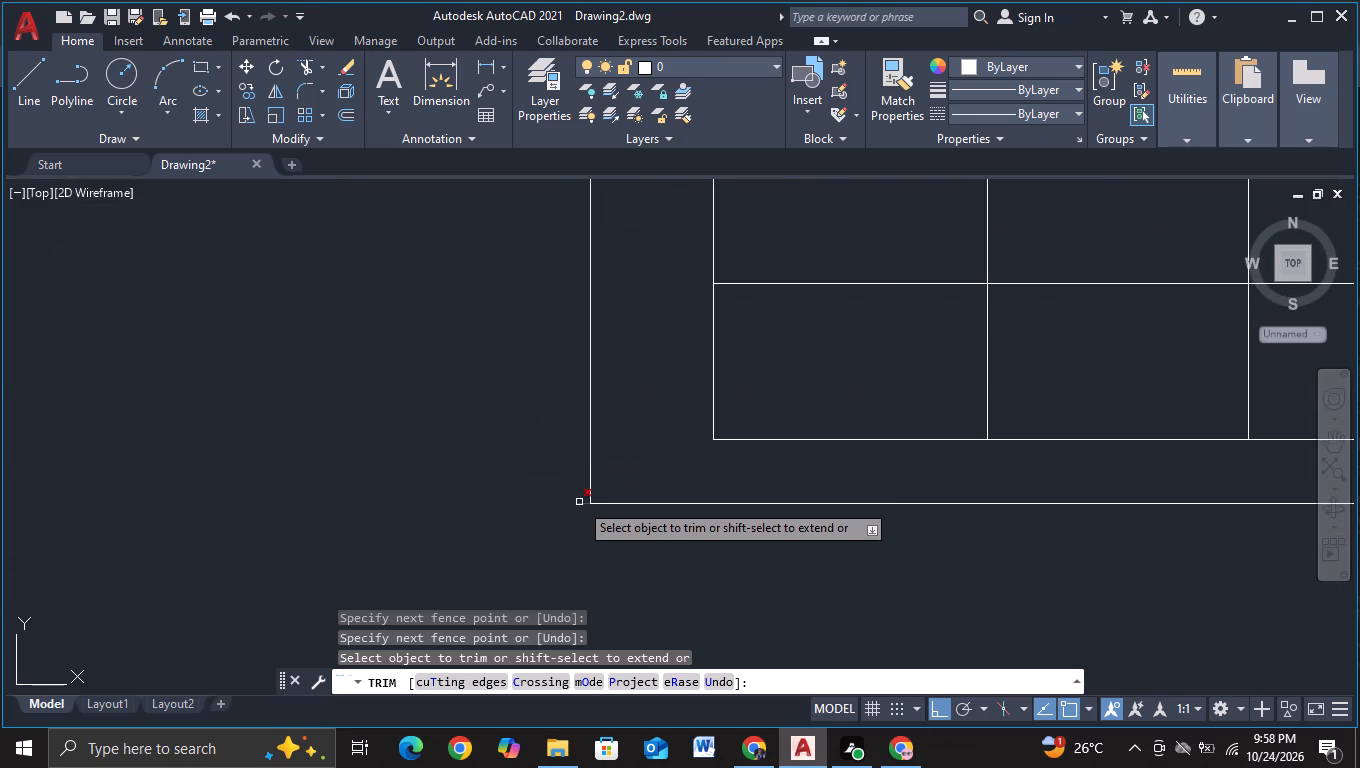
{"action": "left_click", "coordinate": [579, 502]}
{"action": "key", "text": "Escape"}
{"action": "scroll", "coordinate": [579, 502], "scroll_direction": "down", "scroll_amount": 3}
{"action": "middle_click_drag", "start_coordinate": [598, 530], "coordinate": [651, 493]}
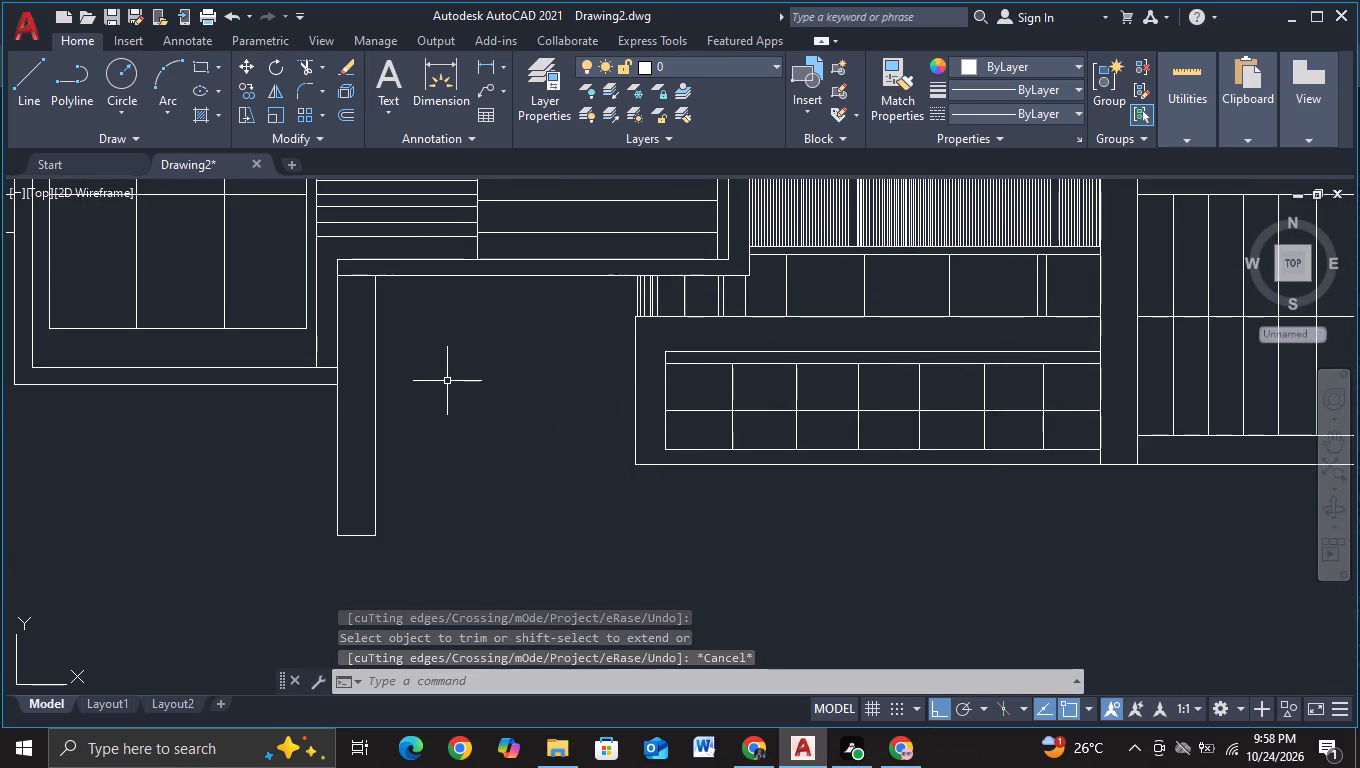
Draw a stepped line from the pillar base's inner corner: about 3.7 units right, up to the middle rail's level, 6.5 right and 4.5 down.
{"action": "left_click", "coordinate": [28, 104]}
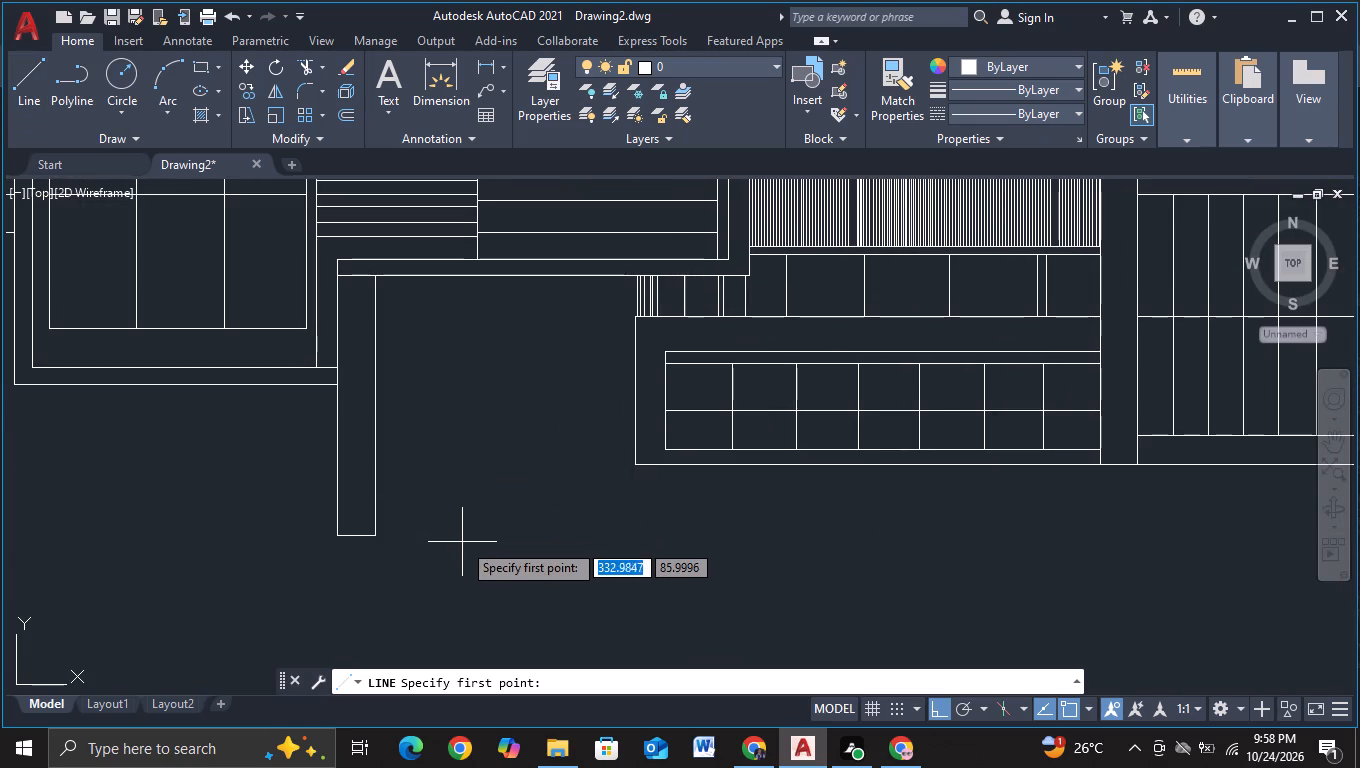
{"action": "left_click", "coordinate": [373, 537]}
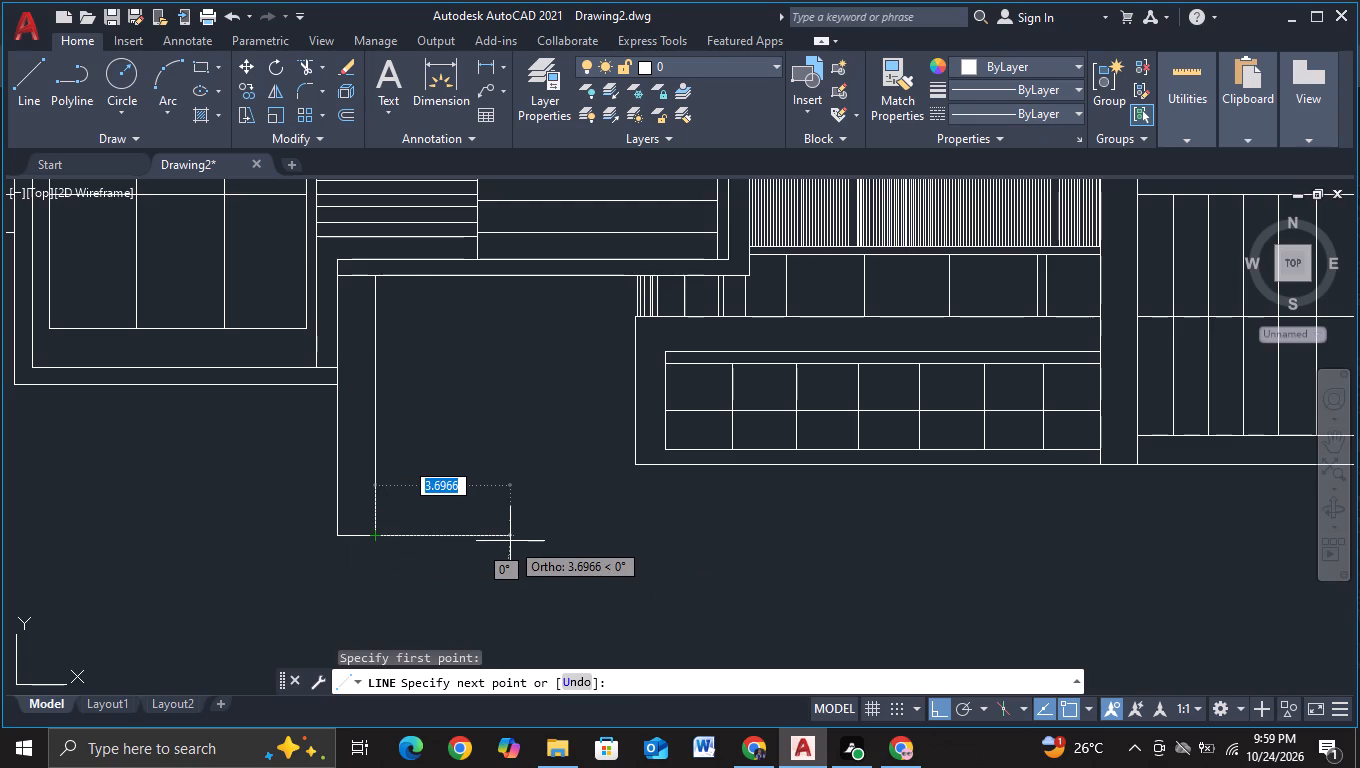
{"action": "left_click", "coordinate": [514, 541]}
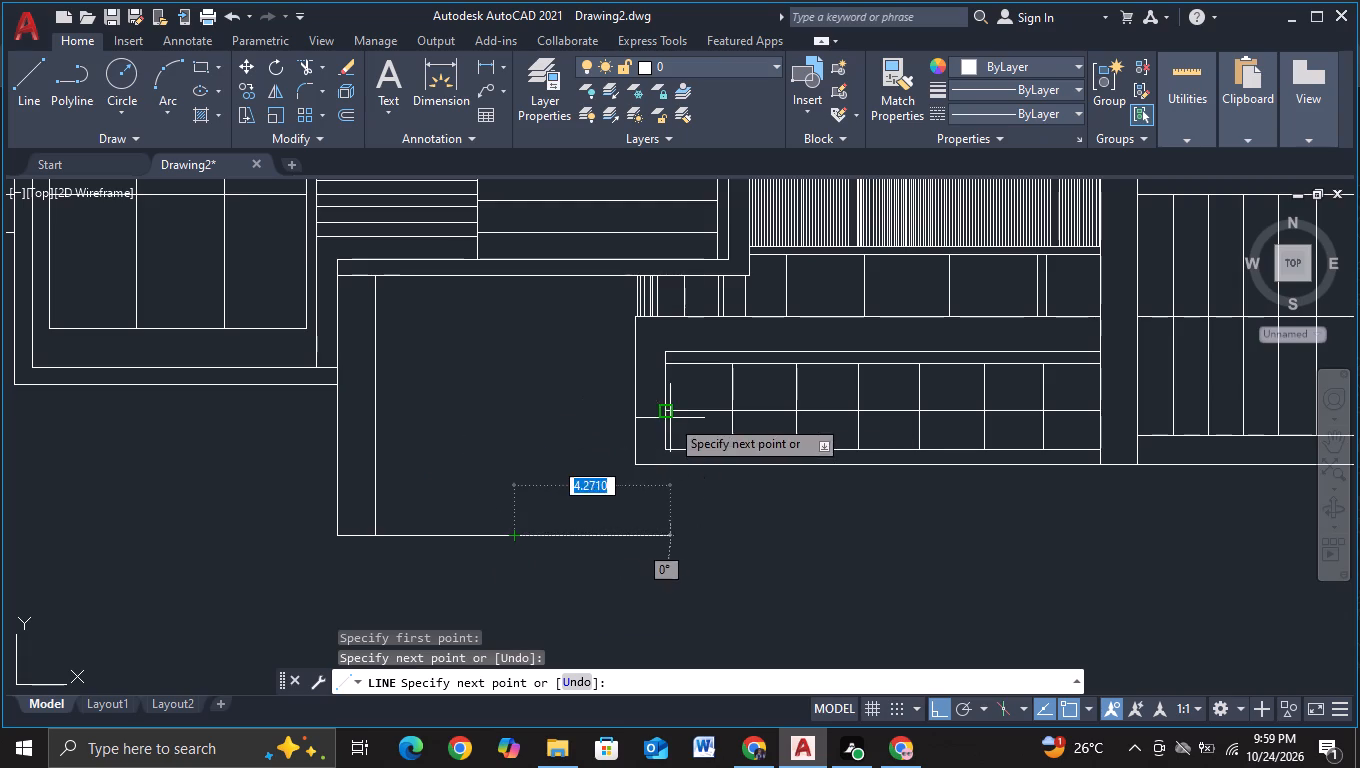
{"action": "left_click", "coordinate": [514, 411]}
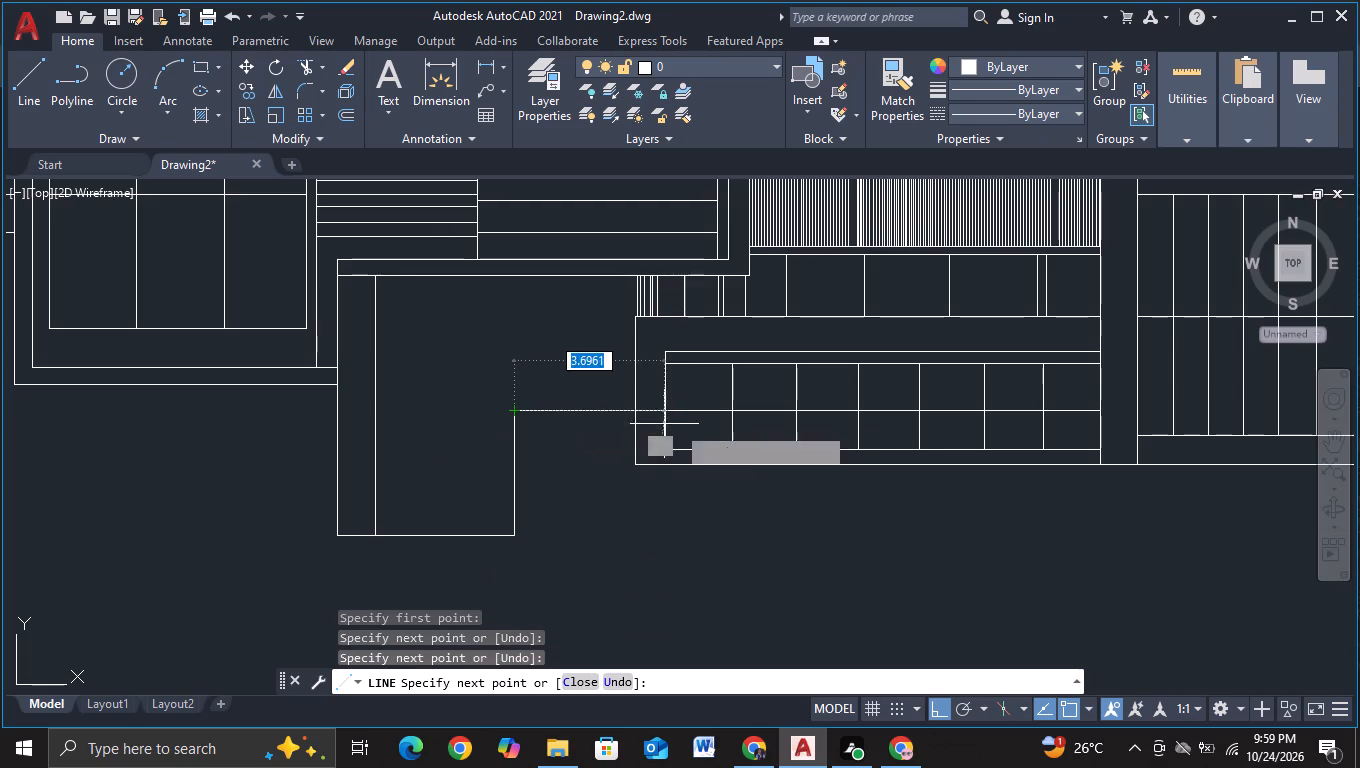
{"action": "key", "text": "F3"}
{"action": "left_click", "coordinate": [752, 412]}
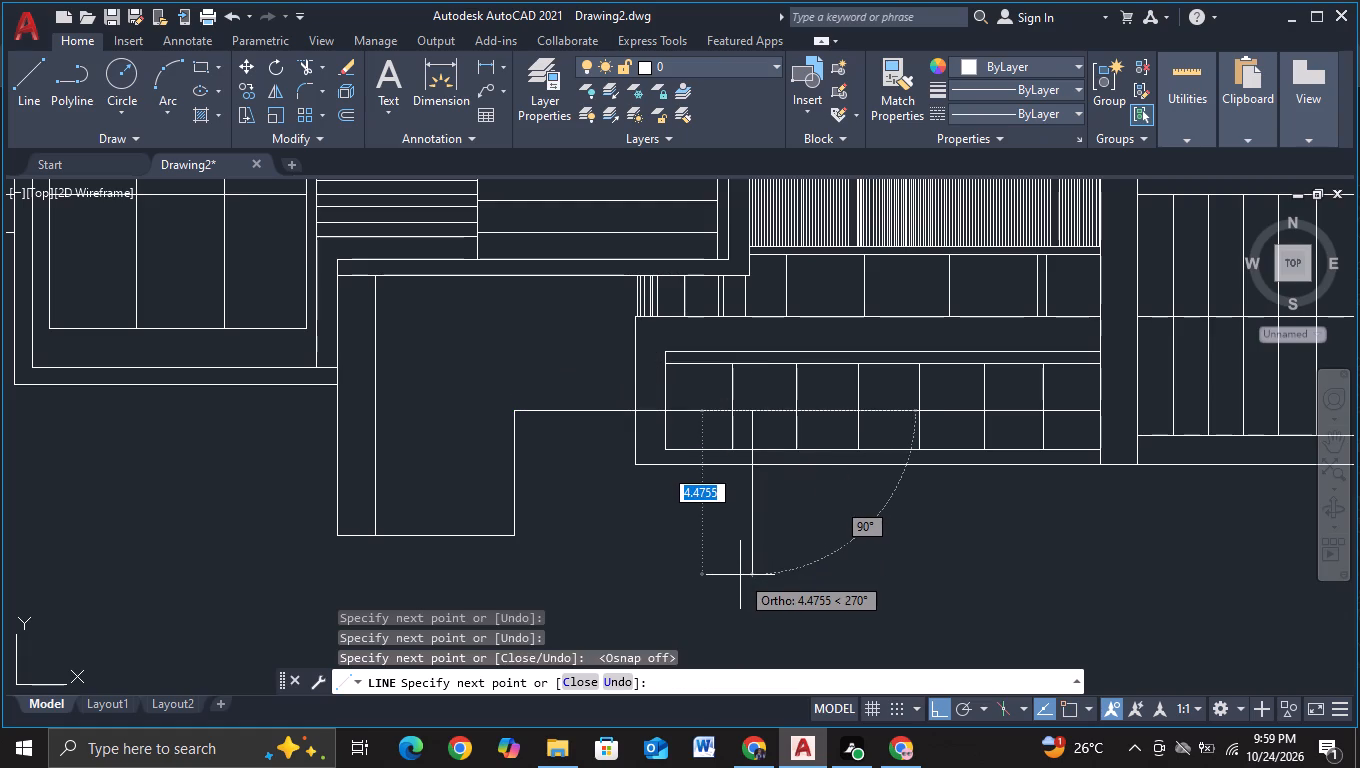
{"action": "left_click", "coordinate": [740, 575]}
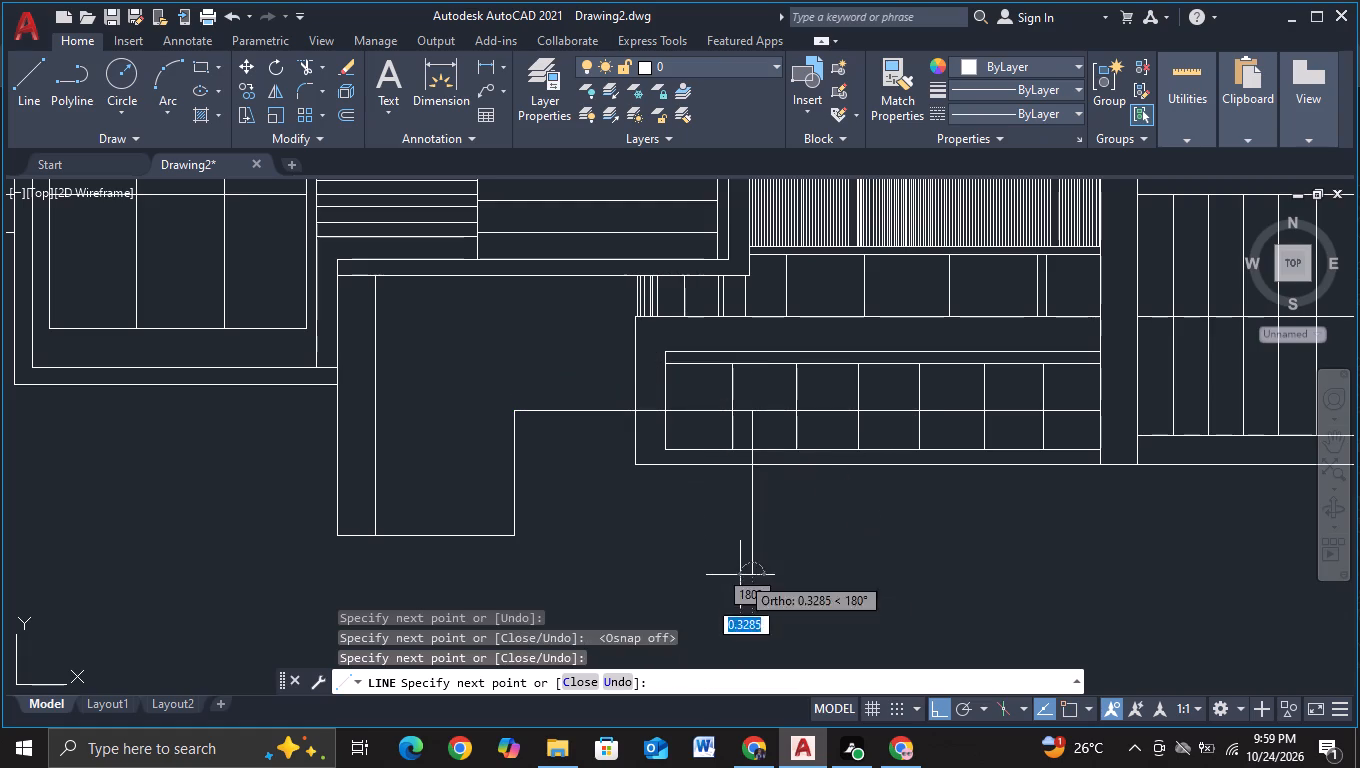
{"action": "key", "text": "Escape"}
Trim the wall edge, dividers, lower rail and base line that fall inside the stepped outline's raised part.
{"action": "left_click", "coordinate": [302, 61]}
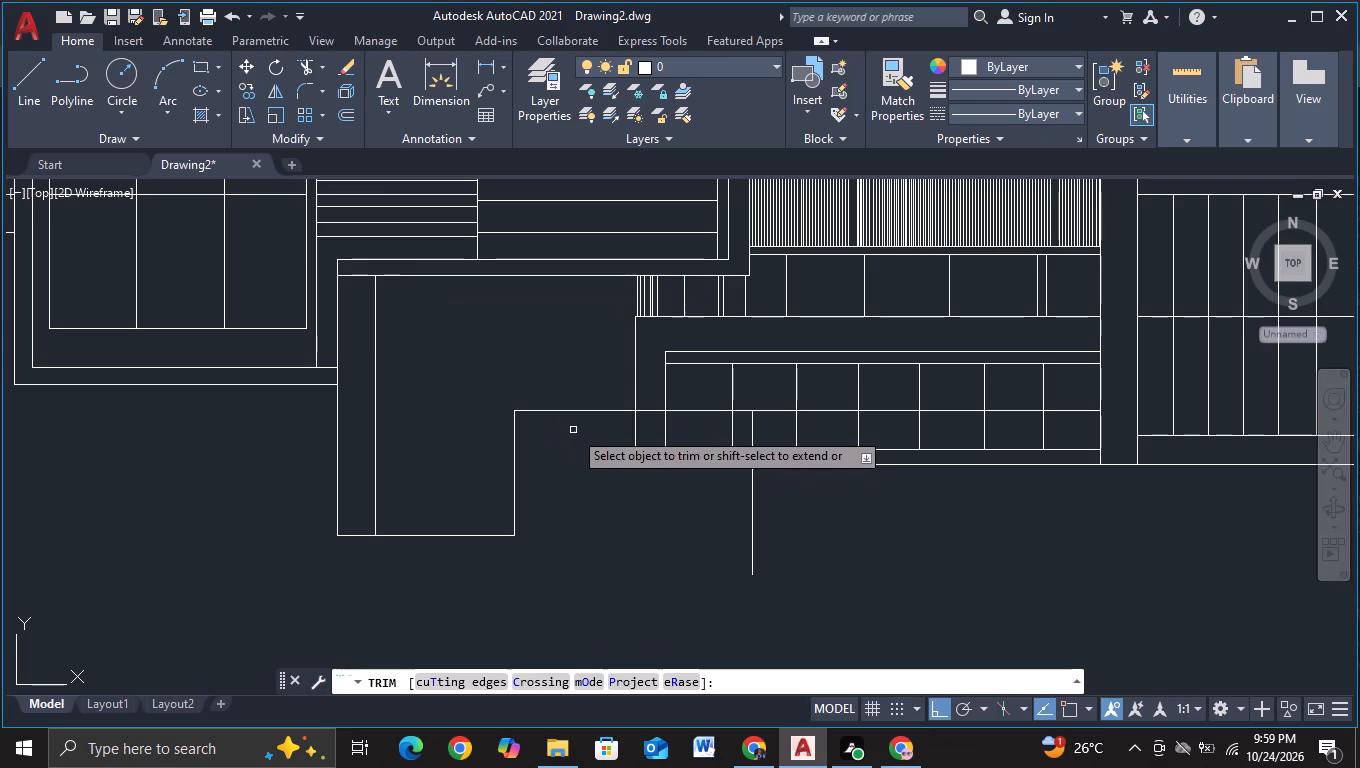
{"action": "left_click_drag", "start_coordinate": [575, 433], "coordinate": [710, 470]}
{"action": "key", "text": "ctrl+z"}
{"action": "left_click", "coordinate": [604, 426]}
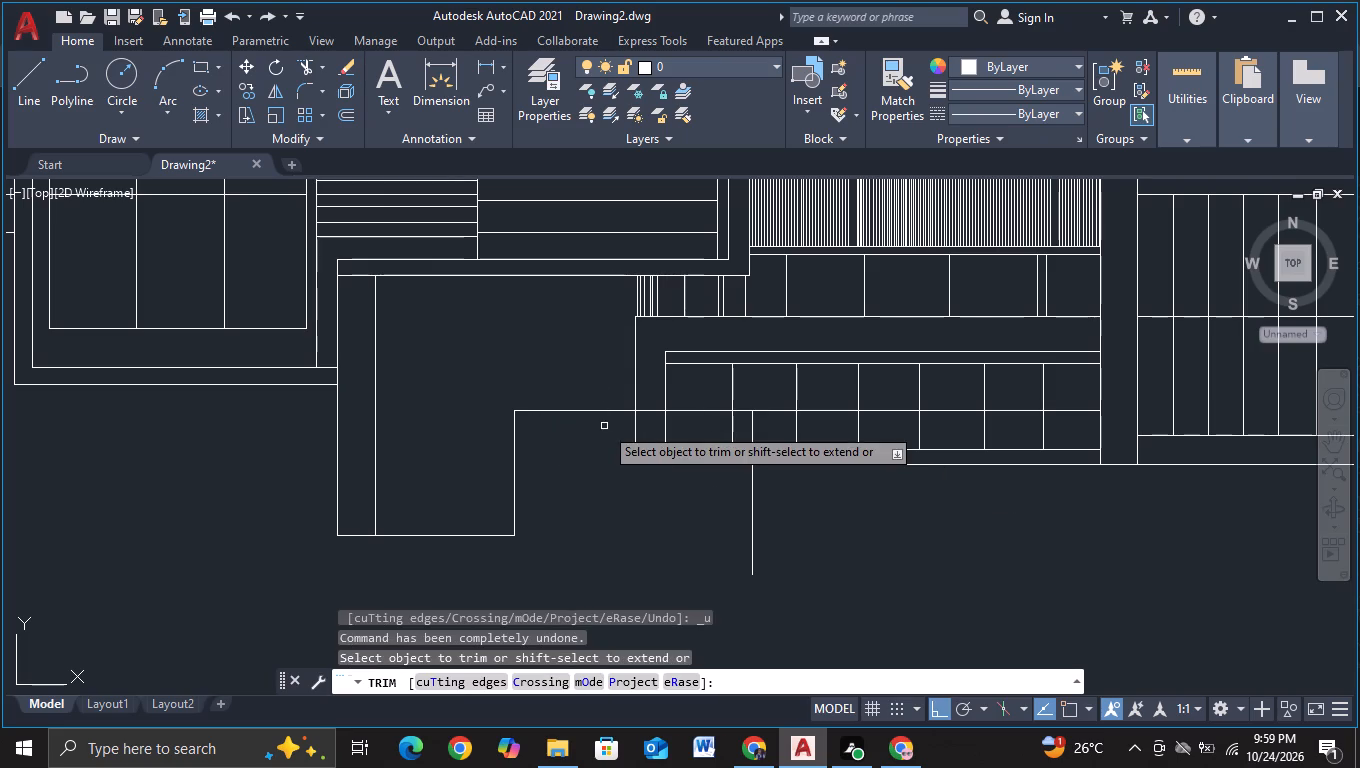
{"action": "left_click", "coordinate": [736, 431]}
{"action": "left_click", "coordinate": [710, 444]}
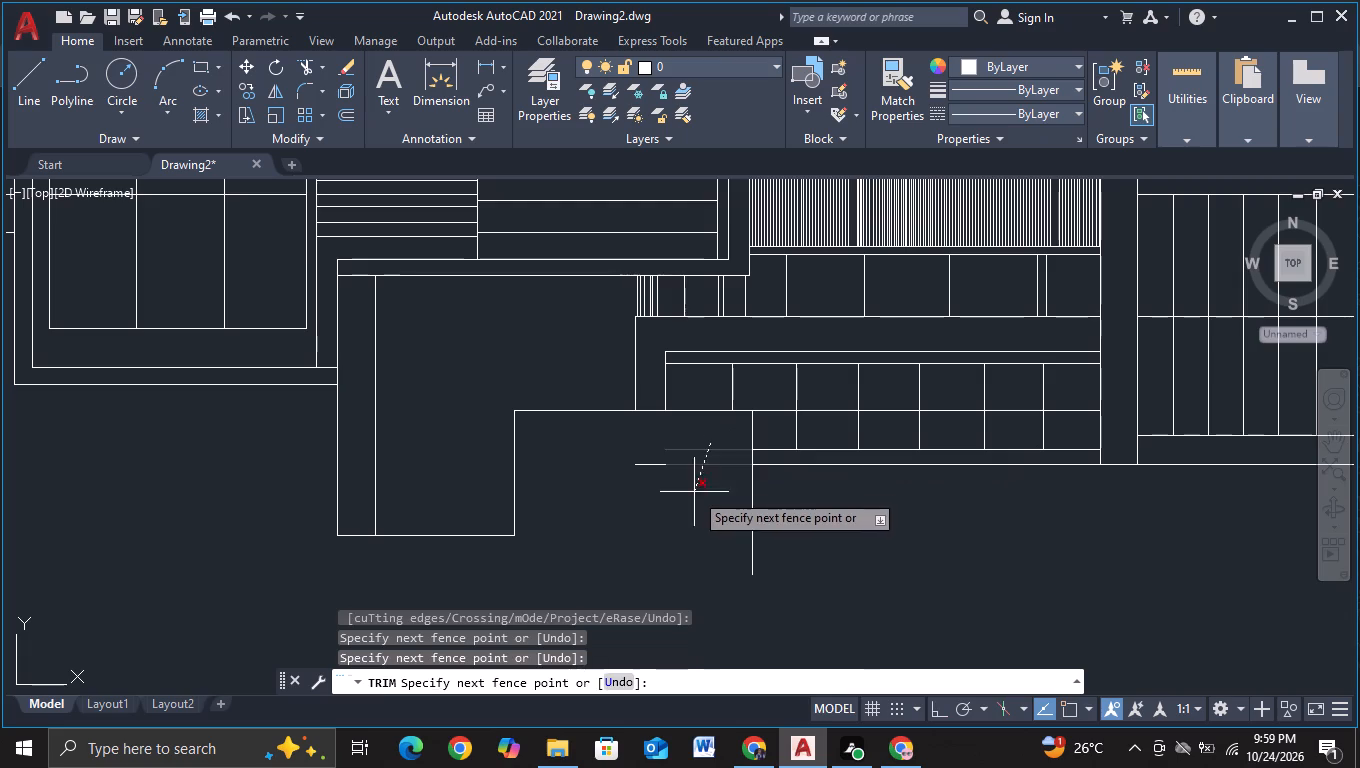
{"action": "left_click", "coordinate": [694, 492]}
{"action": "left_click_drag", "start_coordinate": [652, 446], "coordinate": [647, 471]}
{"action": "left_click", "coordinate": [646, 484]}
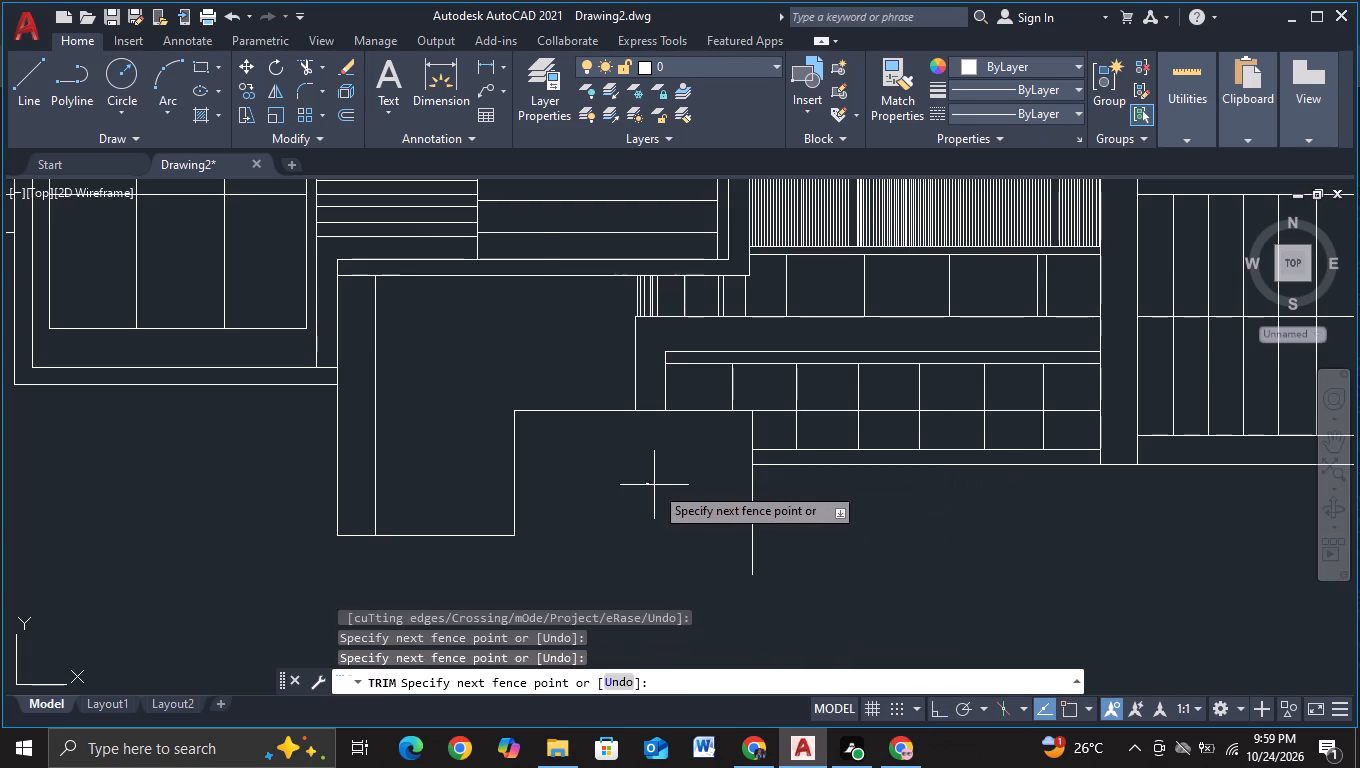
{"action": "scroll", "coordinate": [654, 485], "scroll_direction": "down", "scroll_amount": 1}
{"action": "key", "text": "Escape"}
{"action": "scroll", "coordinate": [654, 485], "scroll_direction": "down", "scroll_amount": 1}
{"action": "middle_click_drag", "start_coordinate": [657, 495], "coordinate": [510, 443]}
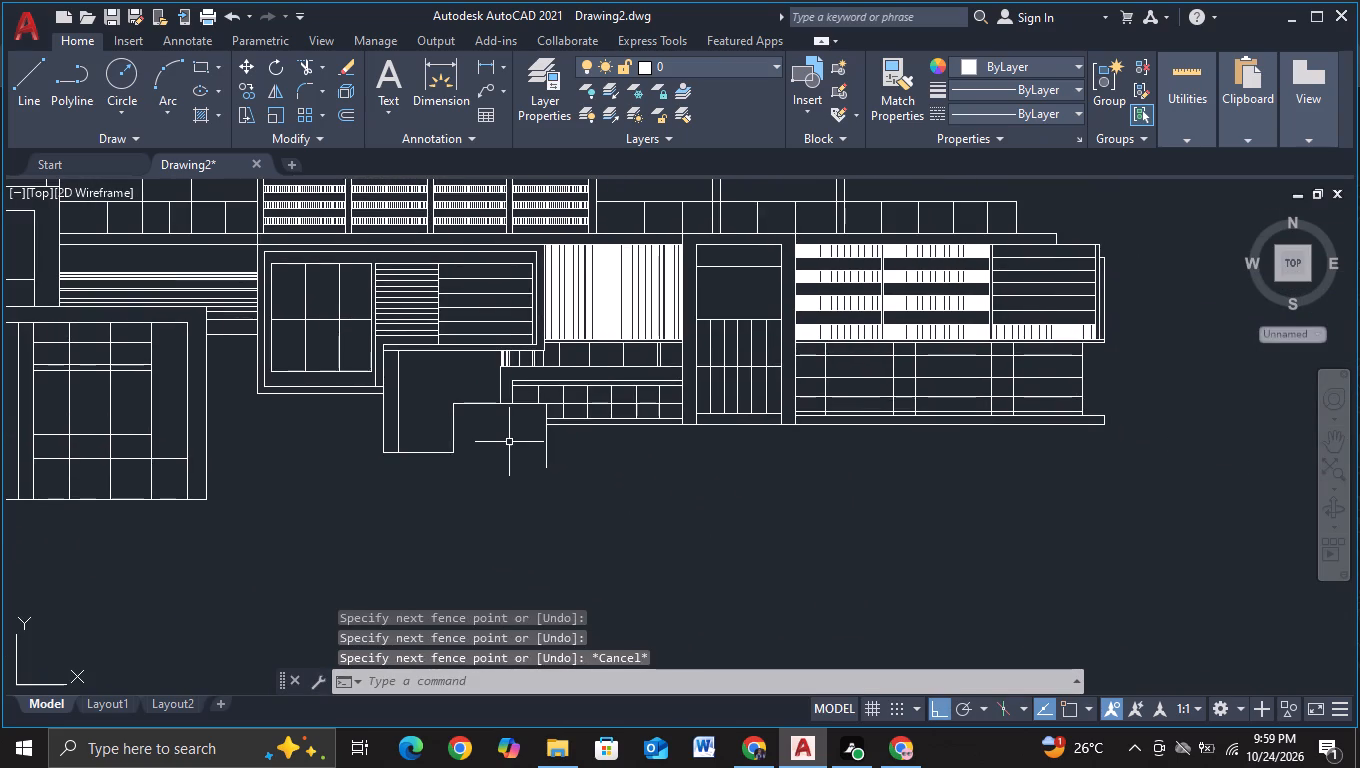
{"action": "middle_click_drag", "start_coordinate": [514, 445], "coordinate": [456, 492]}
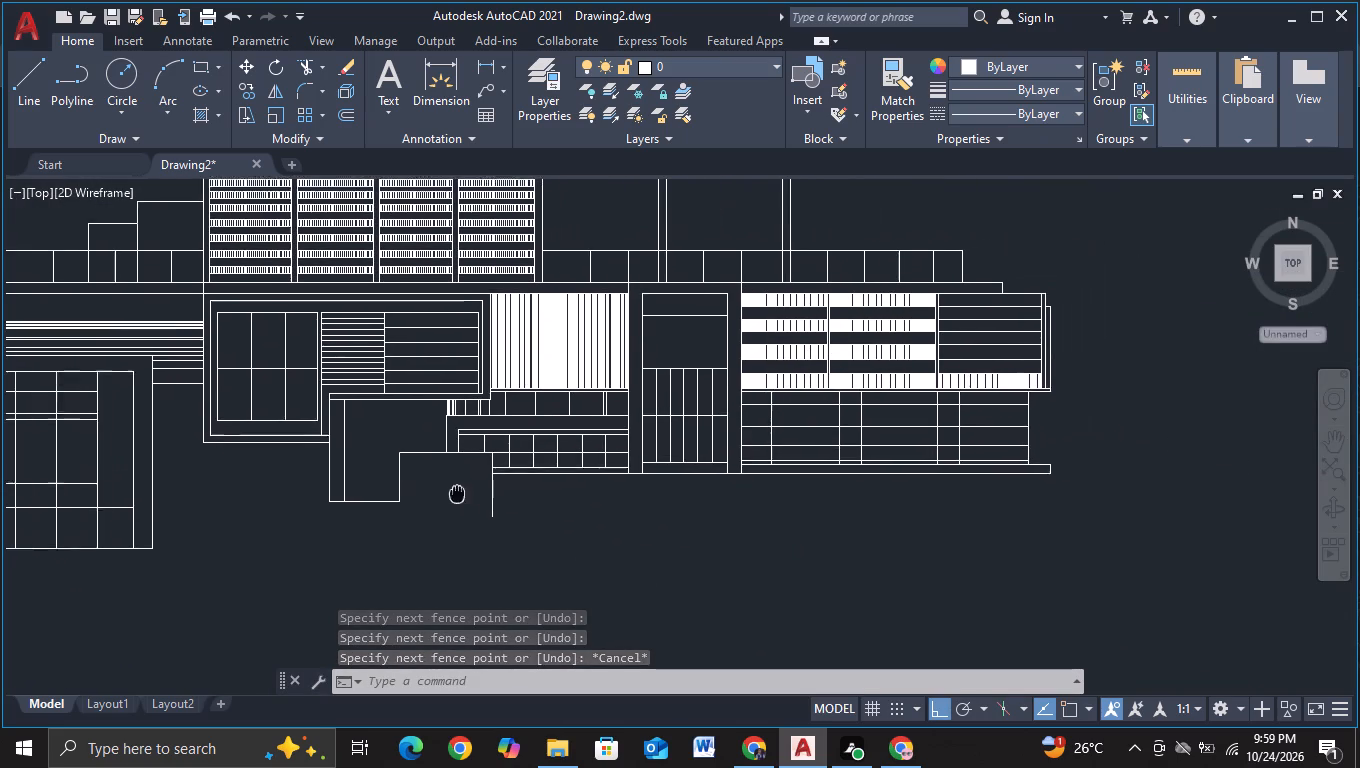
{"action": "middle_click_drag", "start_coordinate": [456, 492], "coordinate": [429, 449]}
Draw a vertical line about 39 units down from the base strip beneath the right wing's ground-floor window.
{"action": "left_click", "coordinate": [17, 89]}
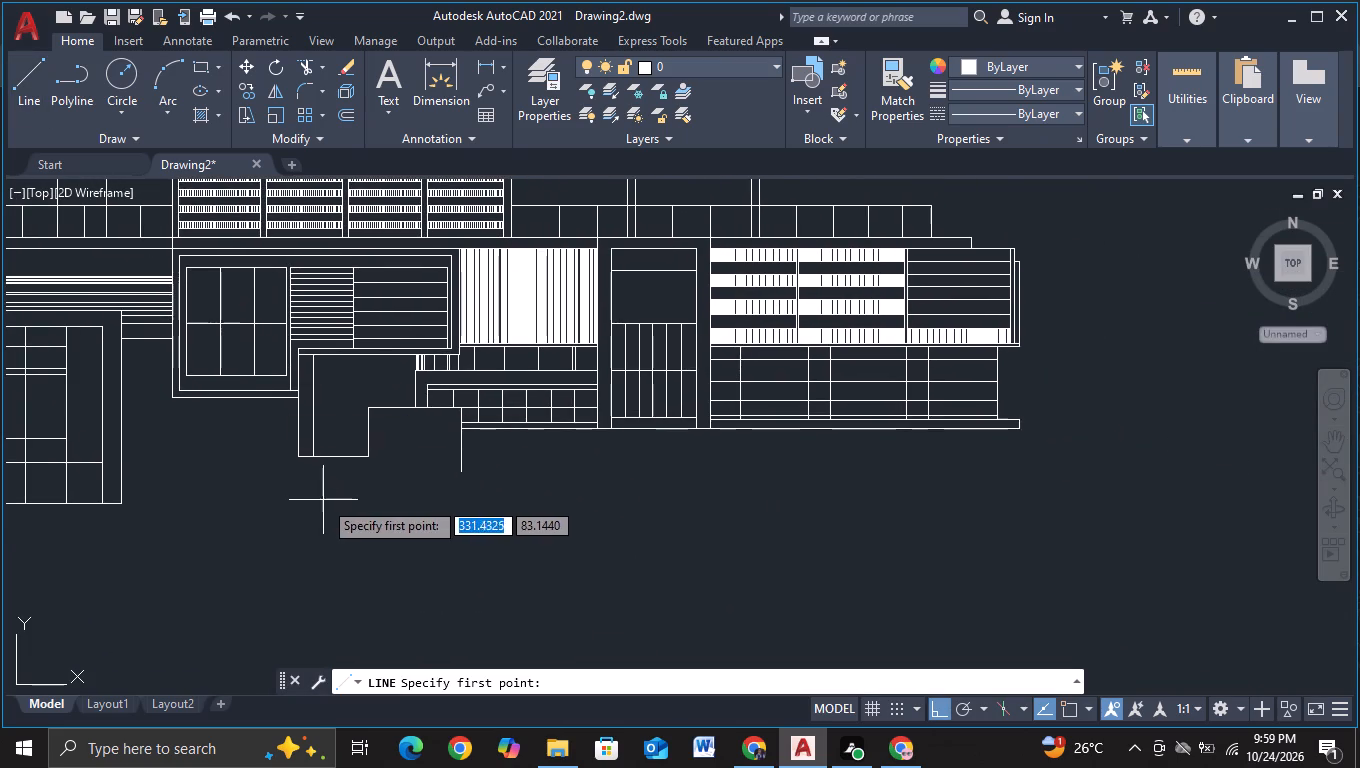
{"action": "scroll", "coordinate": [353, 512], "scroll_direction": "down", "scroll_amount": 1}
{"action": "middle_click_drag", "start_coordinate": [628, 570], "coordinate": [632, 514]}
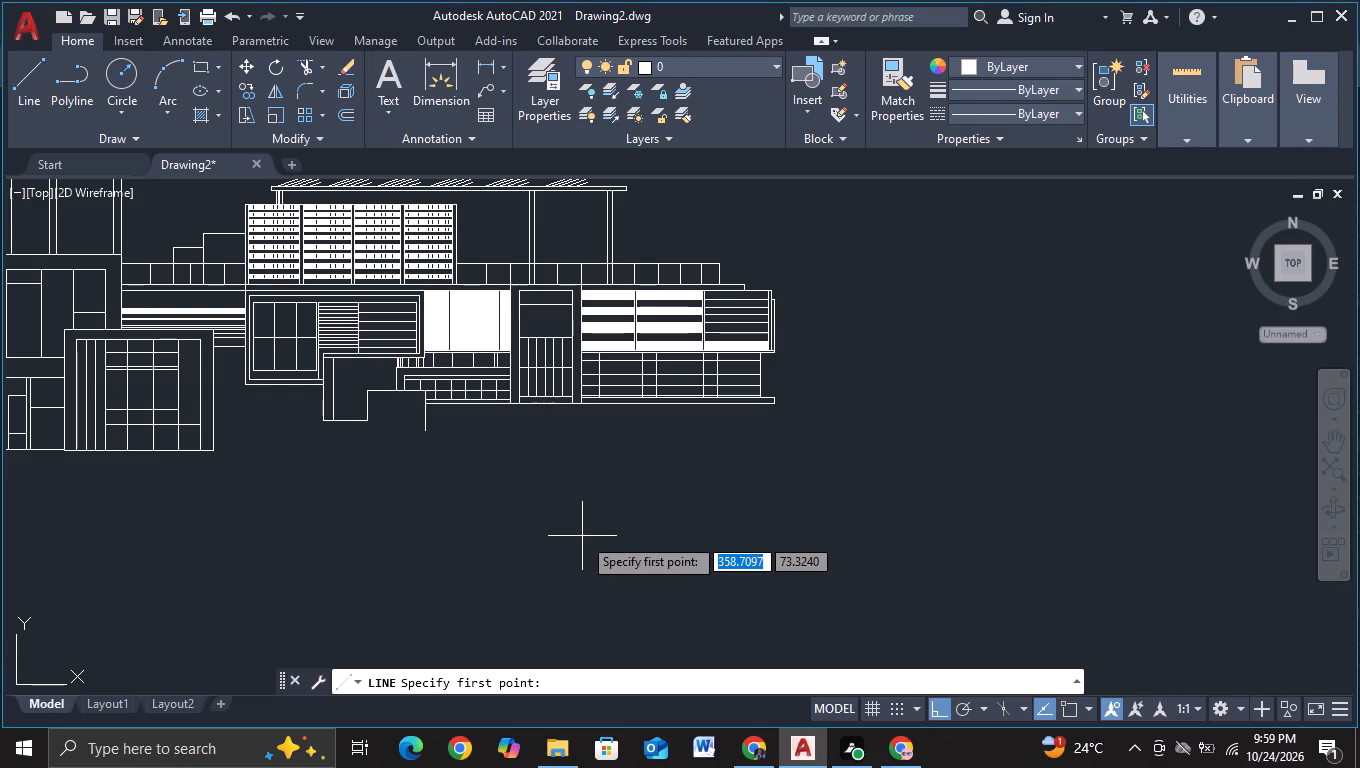
{"action": "middle_click_drag", "start_coordinate": [684, 560], "coordinate": [662, 467]}
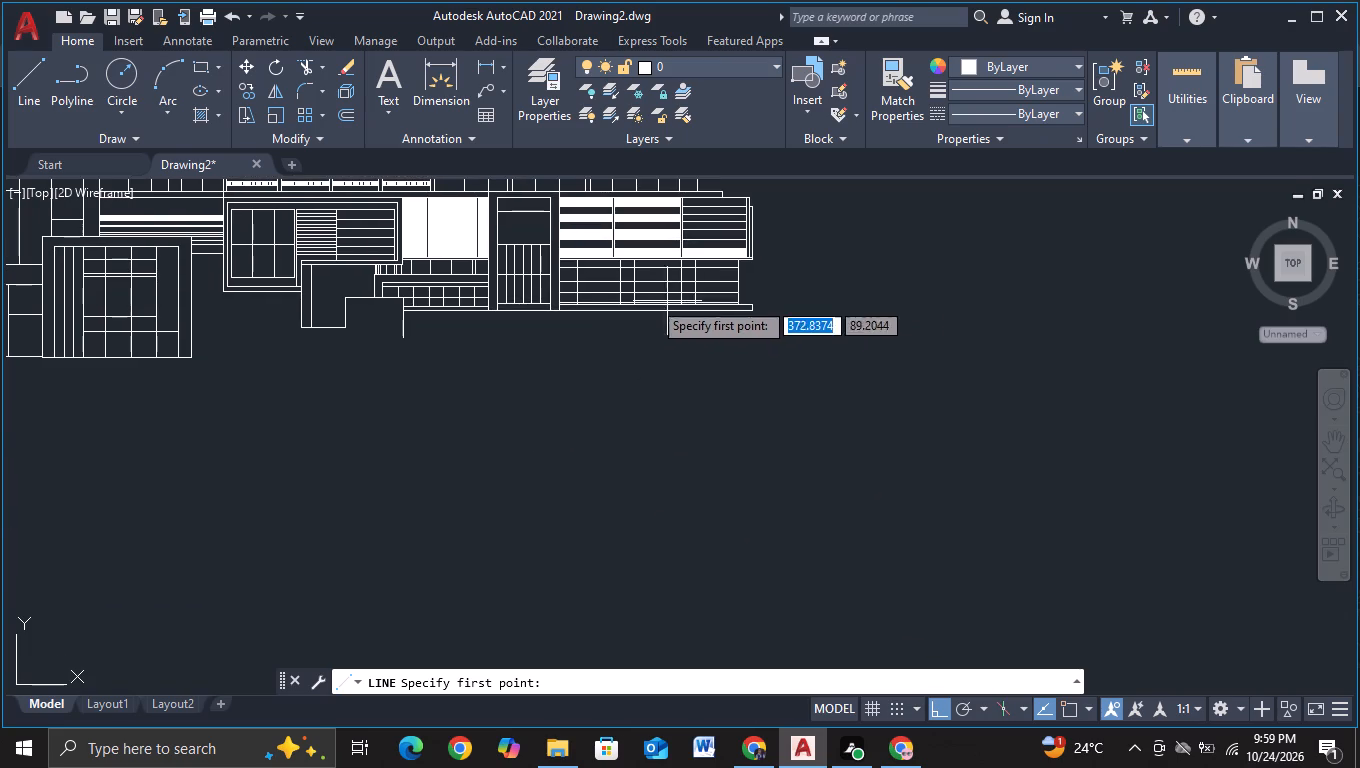
{"action": "left_click", "coordinate": [35, 95]}
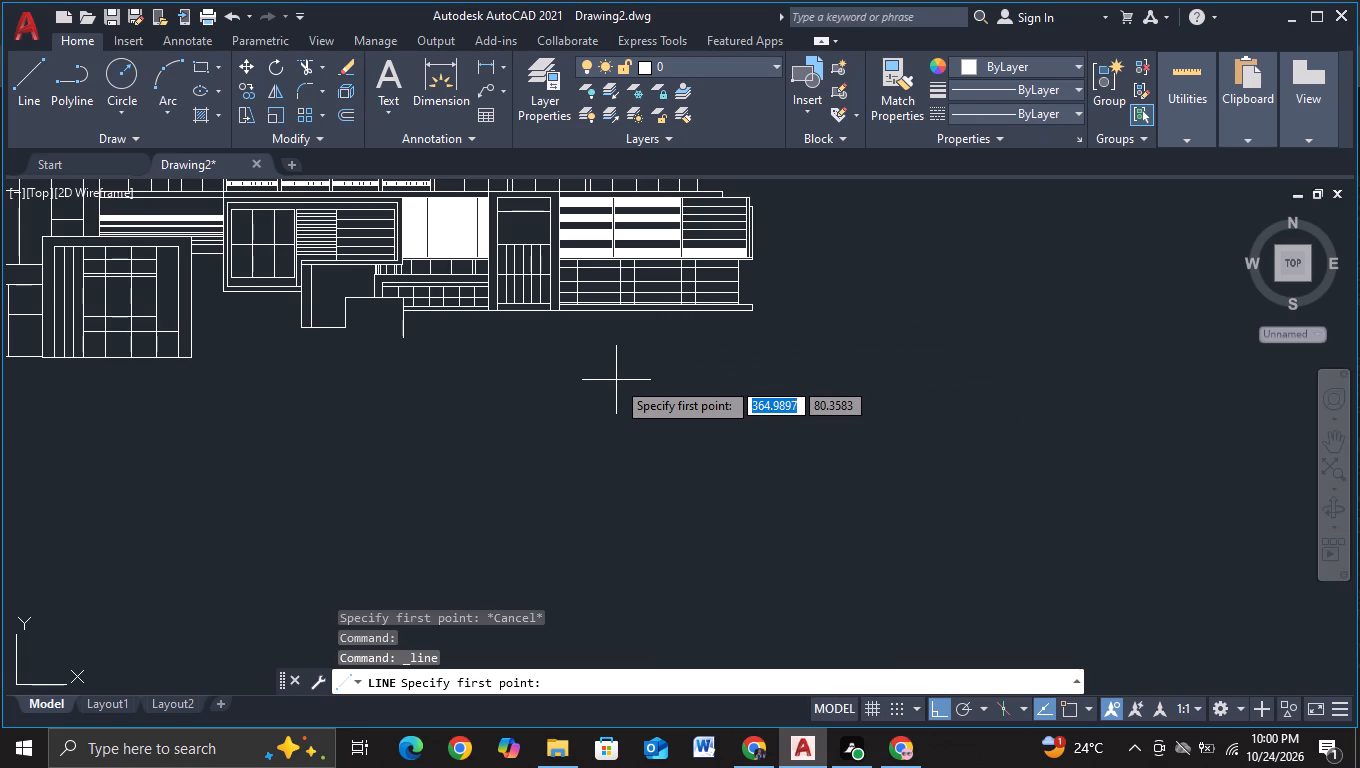
{"action": "key", "text": "F3"}
{"action": "left_click", "coordinate": [620, 306]}
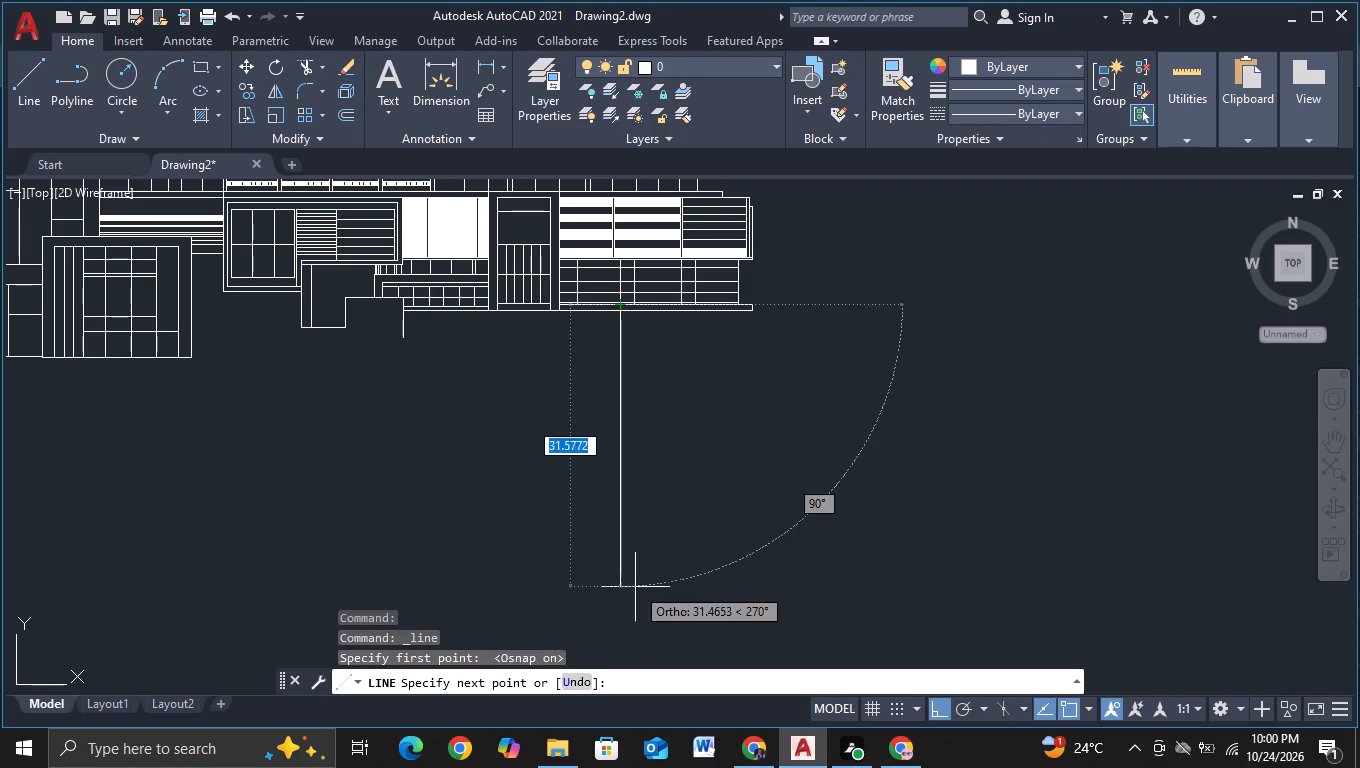
{"action": "scroll", "coordinate": [635, 590], "scroll_direction": "down", "scroll_amount": 2}
{"action": "middle_click_drag", "start_coordinate": [635, 591], "coordinate": [640, 494]}
{"action": "scroll", "coordinate": [640, 518], "scroll_direction": "up", "scroll_amount": 1}
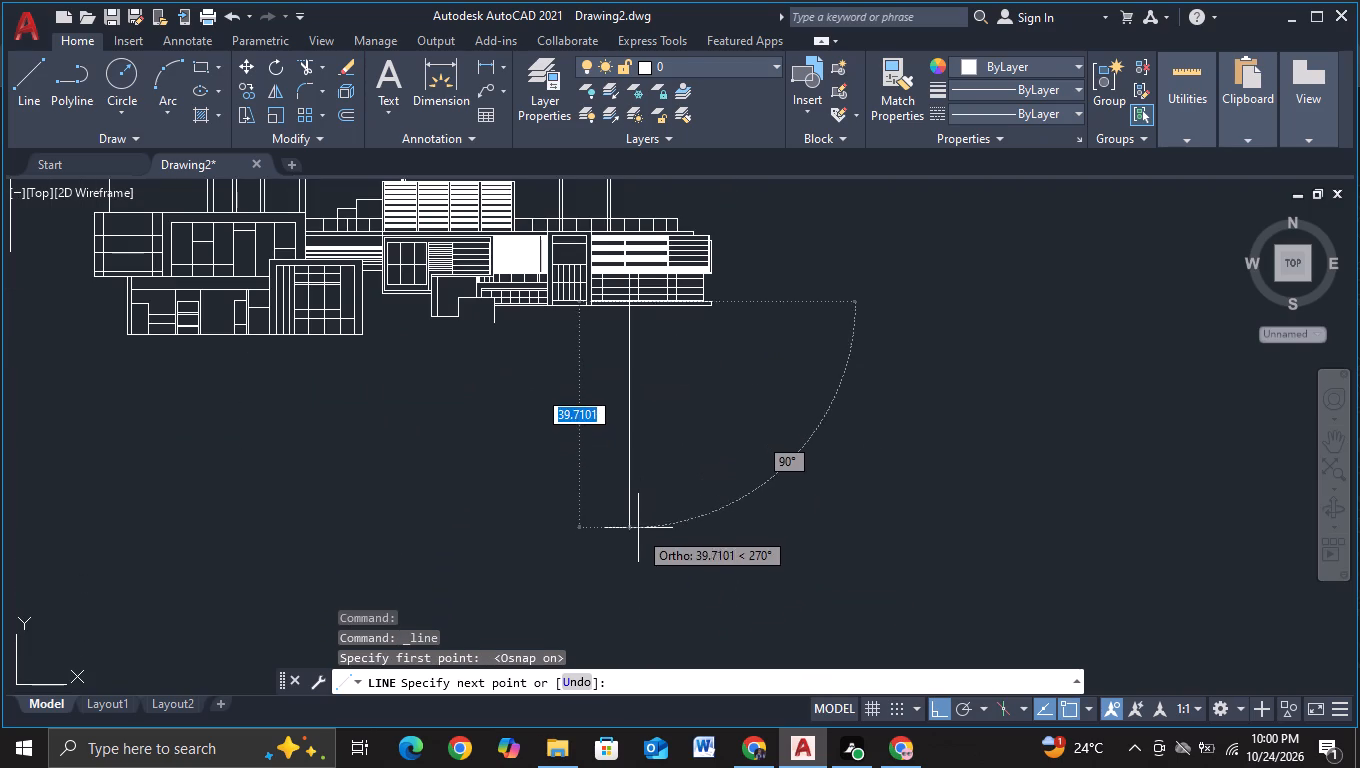
{"action": "left_click", "coordinate": [639, 523]}
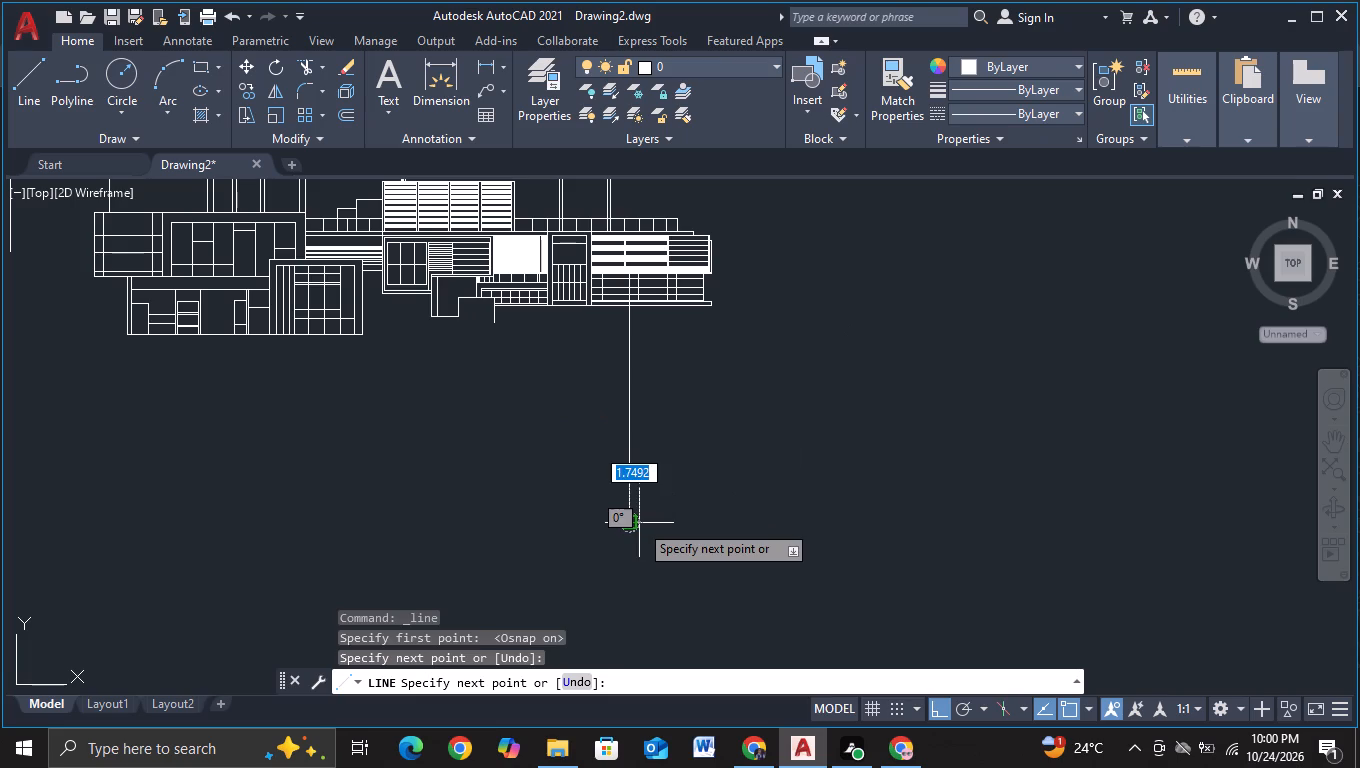
{"action": "key", "text": "Escape"}
Trim the segment of the long vertical line that crosses the base strip beneath the right wing's ground-floor window.
{"action": "left_click", "coordinate": [299, 67]}
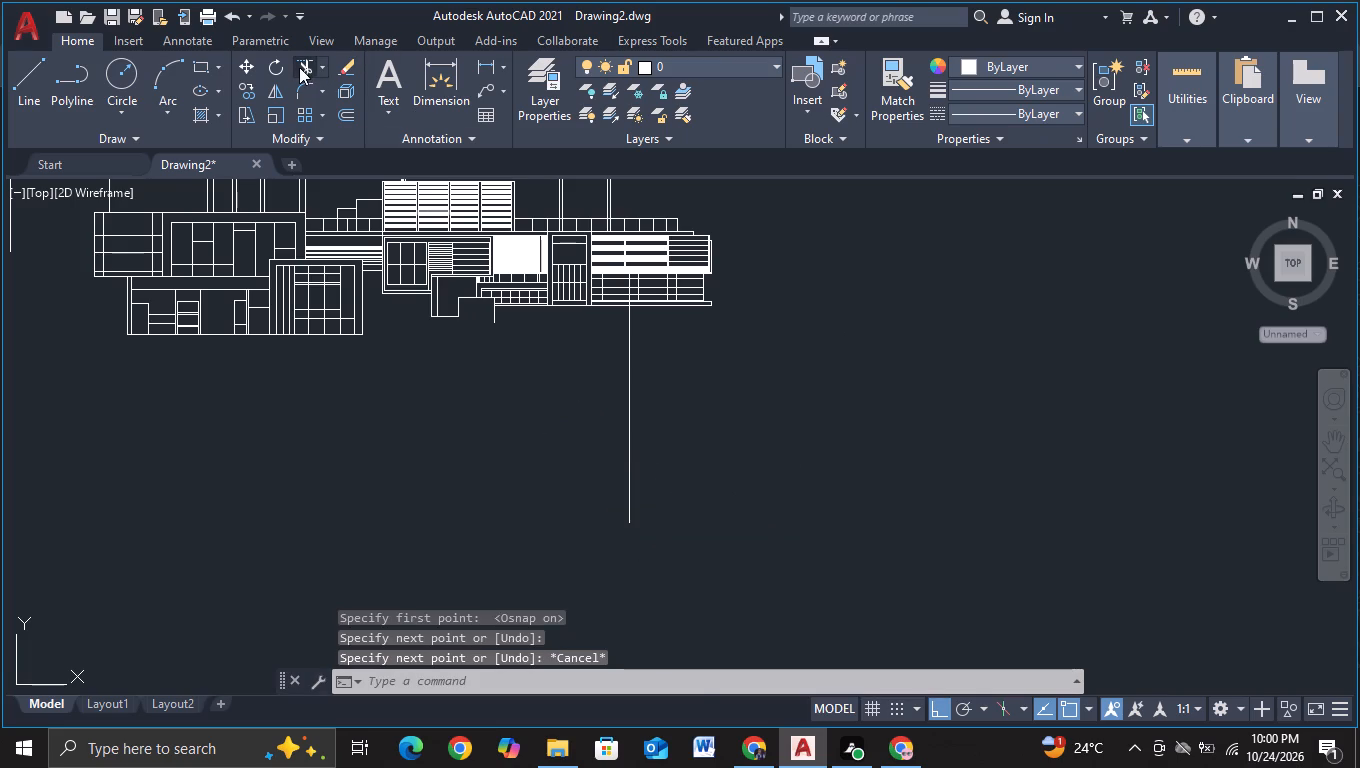
{"action": "scroll", "coordinate": [604, 353], "scroll_direction": "up", "scroll_amount": 2}
{"action": "middle_click_drag", "start_coordinate": [605, 345], "coordinate": [572, 476]}
{"action": "scroll", "coordinate": [584, 424], "scroll_direction": "up", "scroll_amount": 2}
{"action": "middle_click_drag", "start_coordinate": [601, 377], "coordinate": [525, 525]}
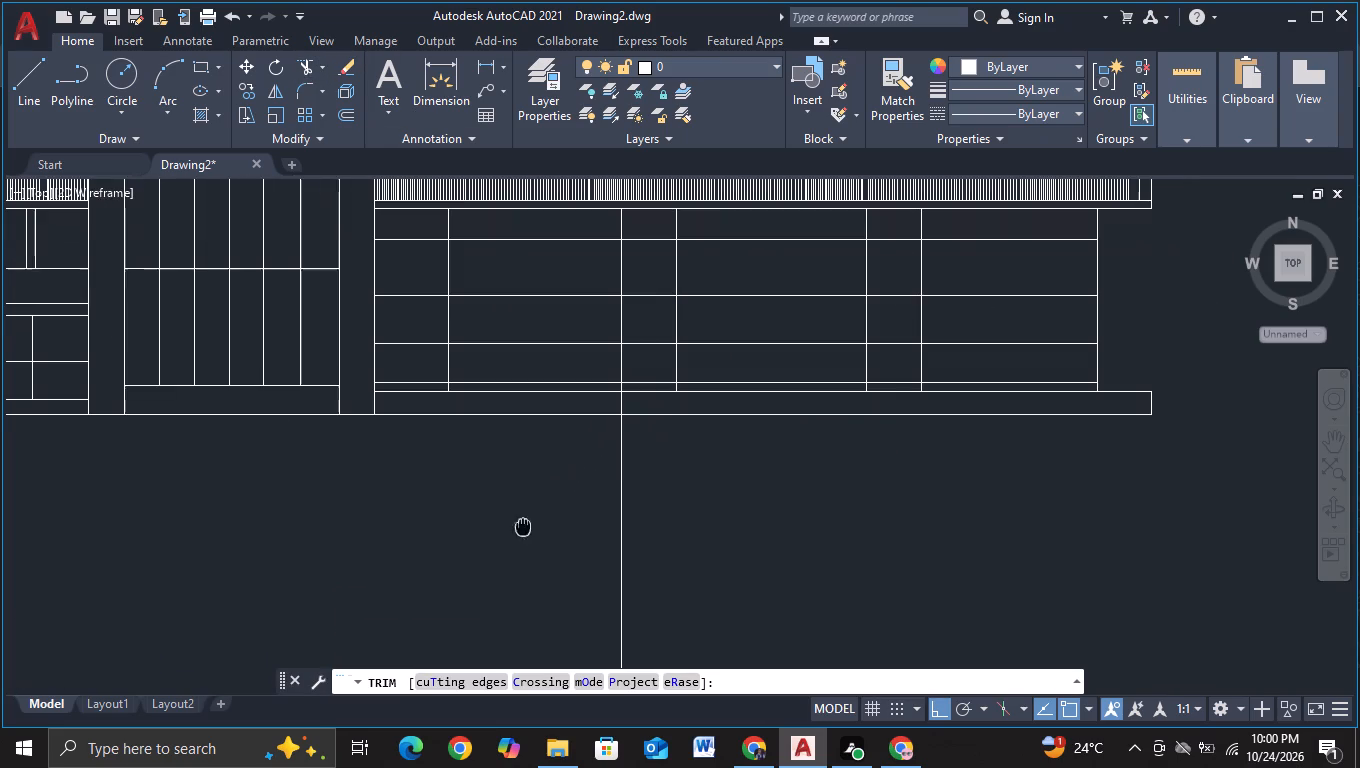
{"action": "left_click", "coordinate": [622, 399]}
{"action": "scroll", "coordinate": [481, 526], "scroll_direction": "down", "scroll_amount": 1}
{"action": "middle_click_drag", "start_coordinate": [480, 544], "coordinate": [567, 467]}
{"action": "key", "text": "Escape"}
Draw a vertical line about 4 units down from the base line at the right edge of the narrow pillar beside the door.
{"action": "middle_click_drag", "start_coordinate": [559, 516], "coordinate": [584, 477]}
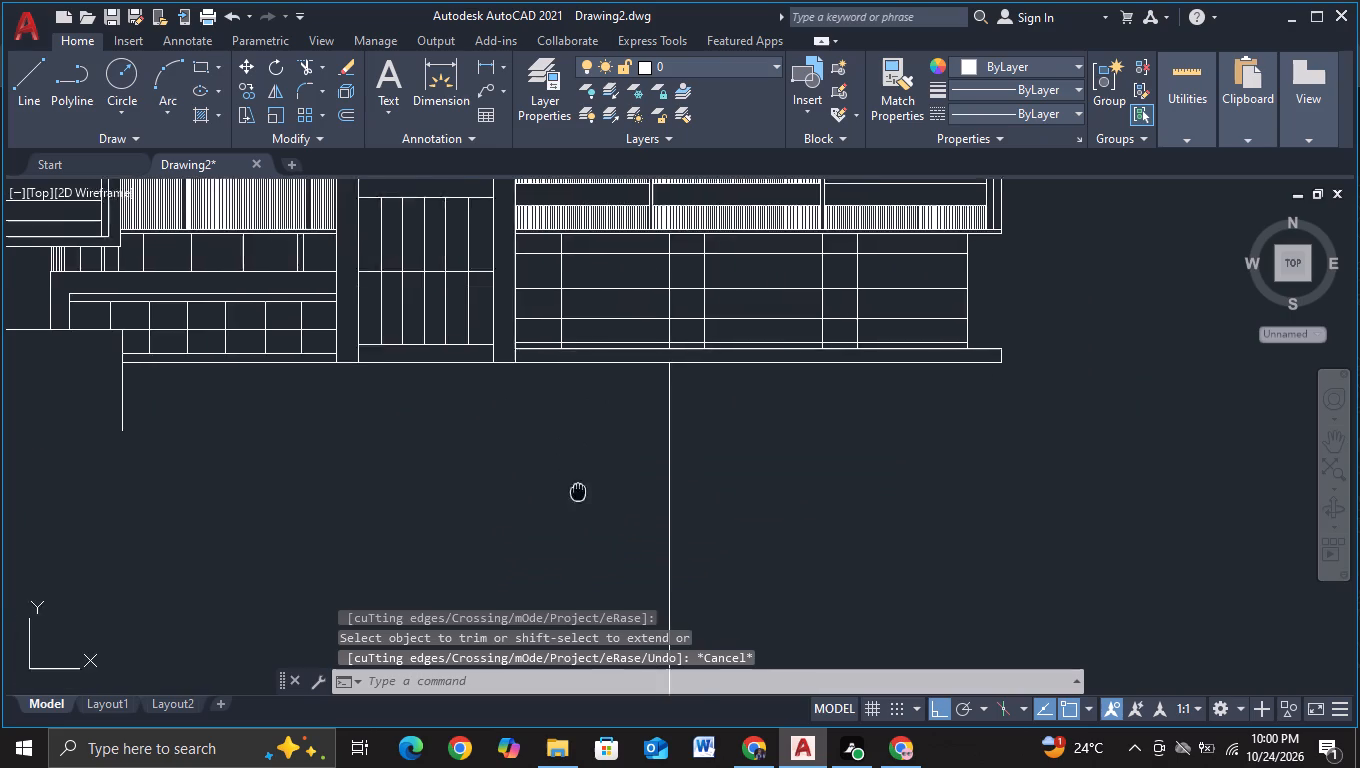
{"action": "middle_click_drag", "start_coordinate": [584, 477], "coordinate": [595, 455]}
{"action": "scroll", "coordinate": [596, 454], "scroll_direction": "down", "scroll_amount": 1}
{"action": "middle_click_drag", "start_coordinate": [573, 478], "coordinate": [724, 411]}
{"action": "scroll", "coordinate": [654, 432], "scroll_direction": "down", "scroll_amount": 1}
{"action": "left_click", "coordinate": [34, 105]}
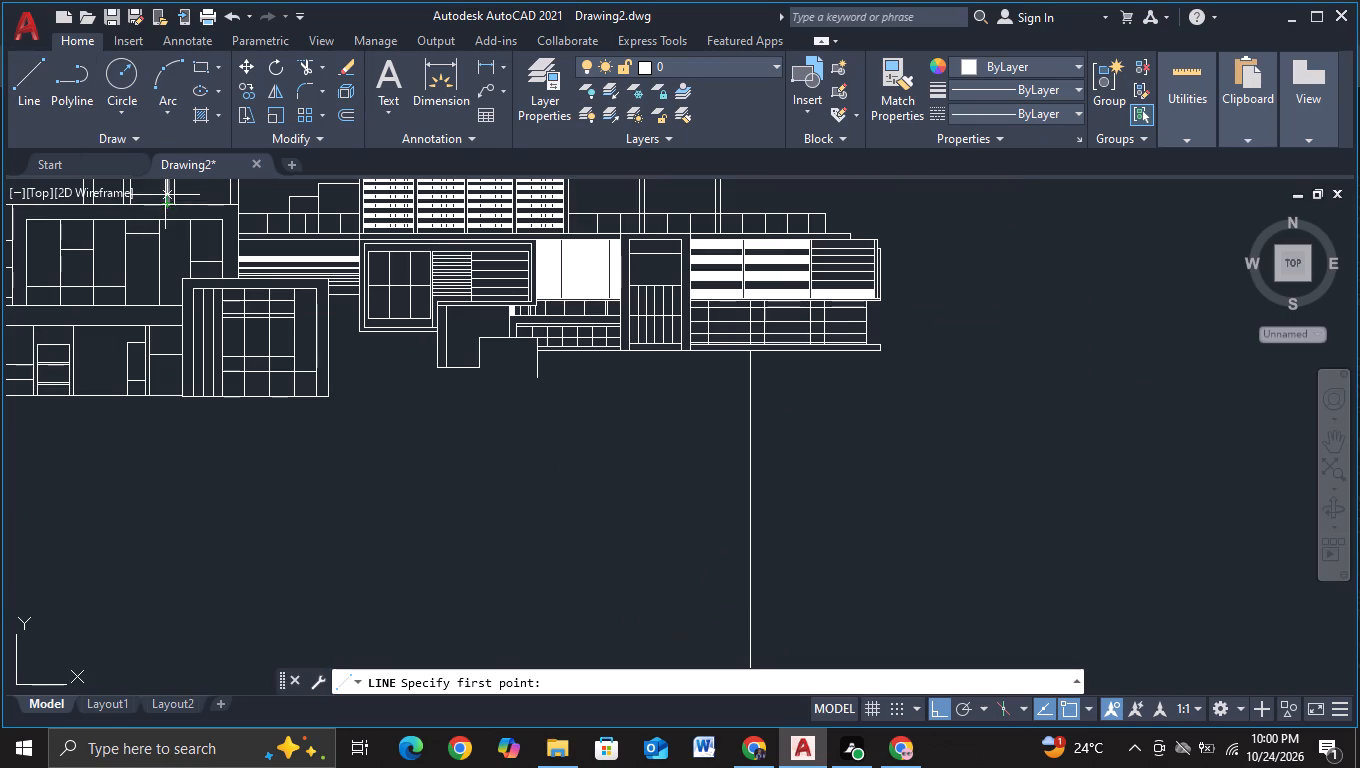
{"action": "middle_click_drag", "start_coordinate": [728, 454], "coordinate": [703, 481]}
{"action": "scroll", "coordinate": [547, 466], "scroll_direction": "up", "scroll_amount": 1}
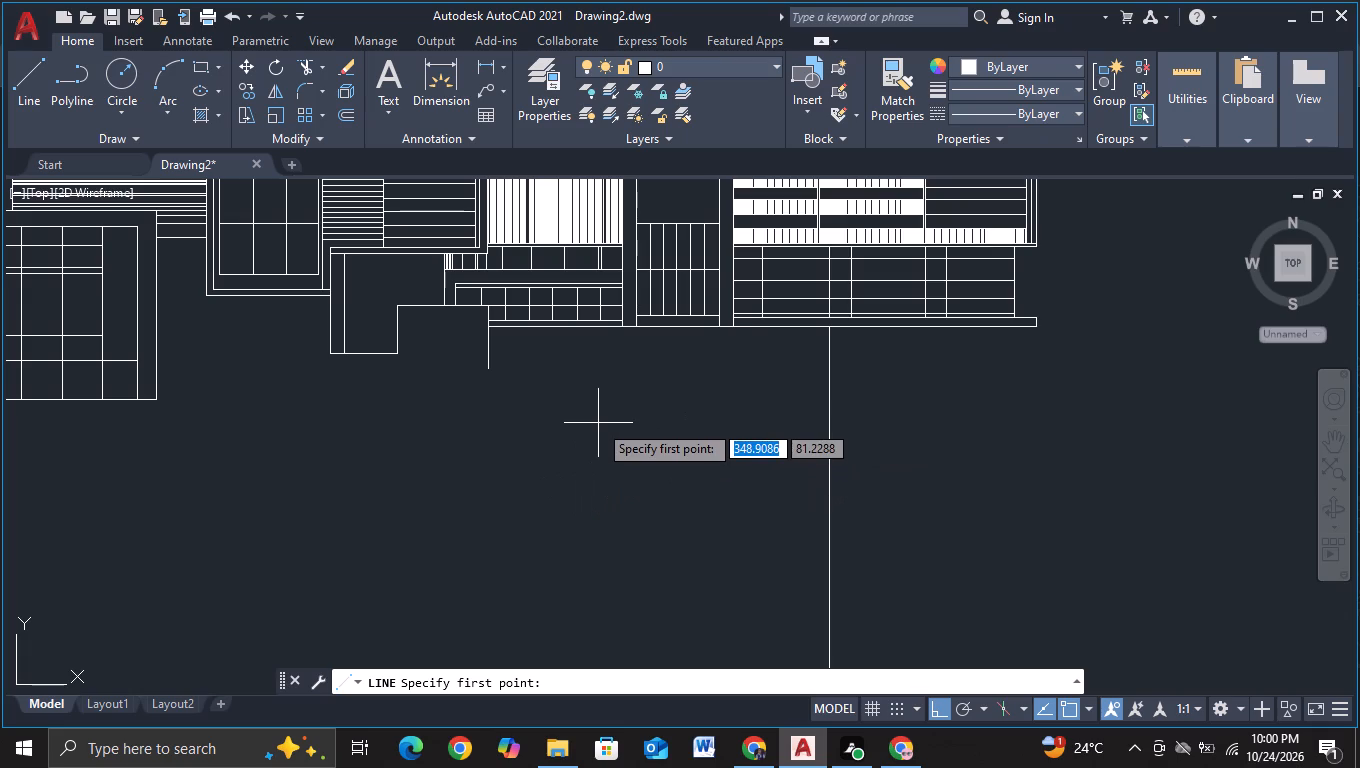
{"action": "left_click", "coordinate": [634, 329]}
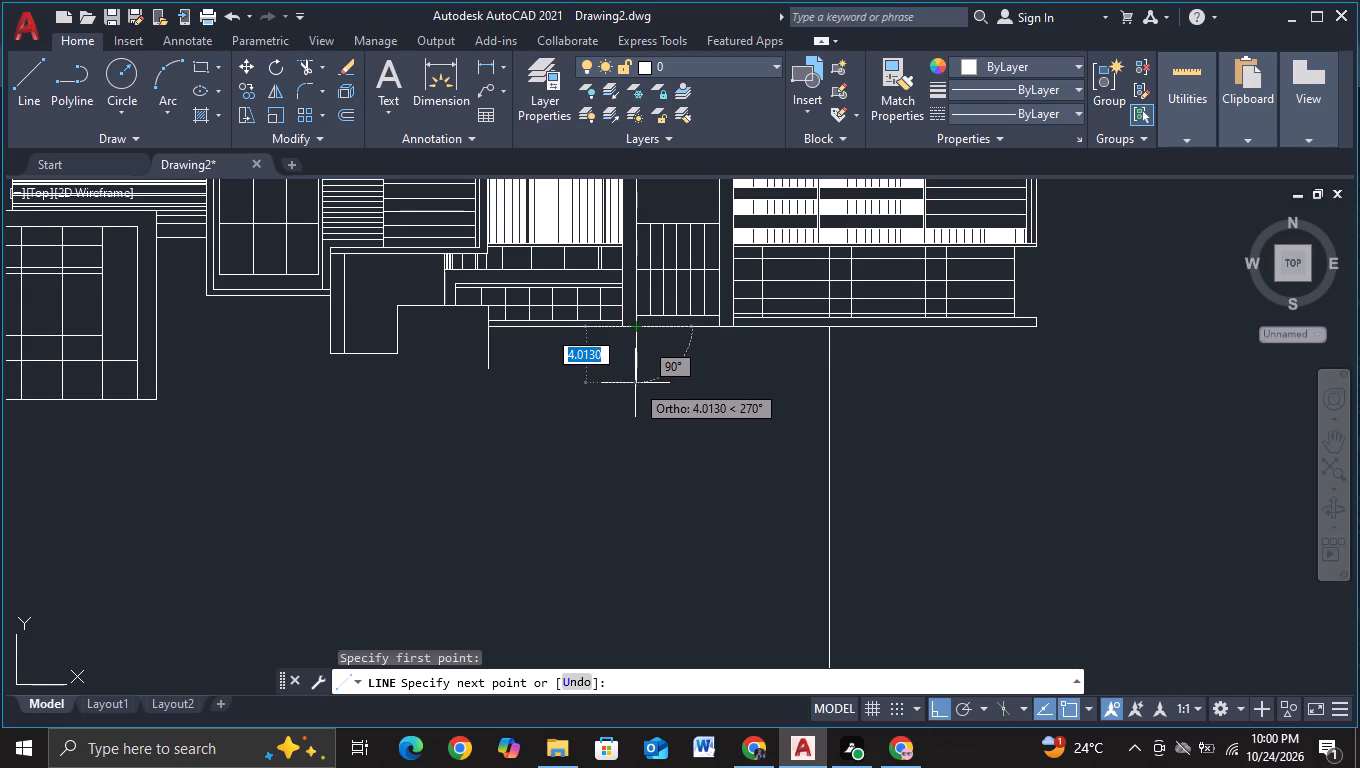
{"action": "left_click", "coordinate": [635, 382]}
{"action": "key", "text": "Escape"}
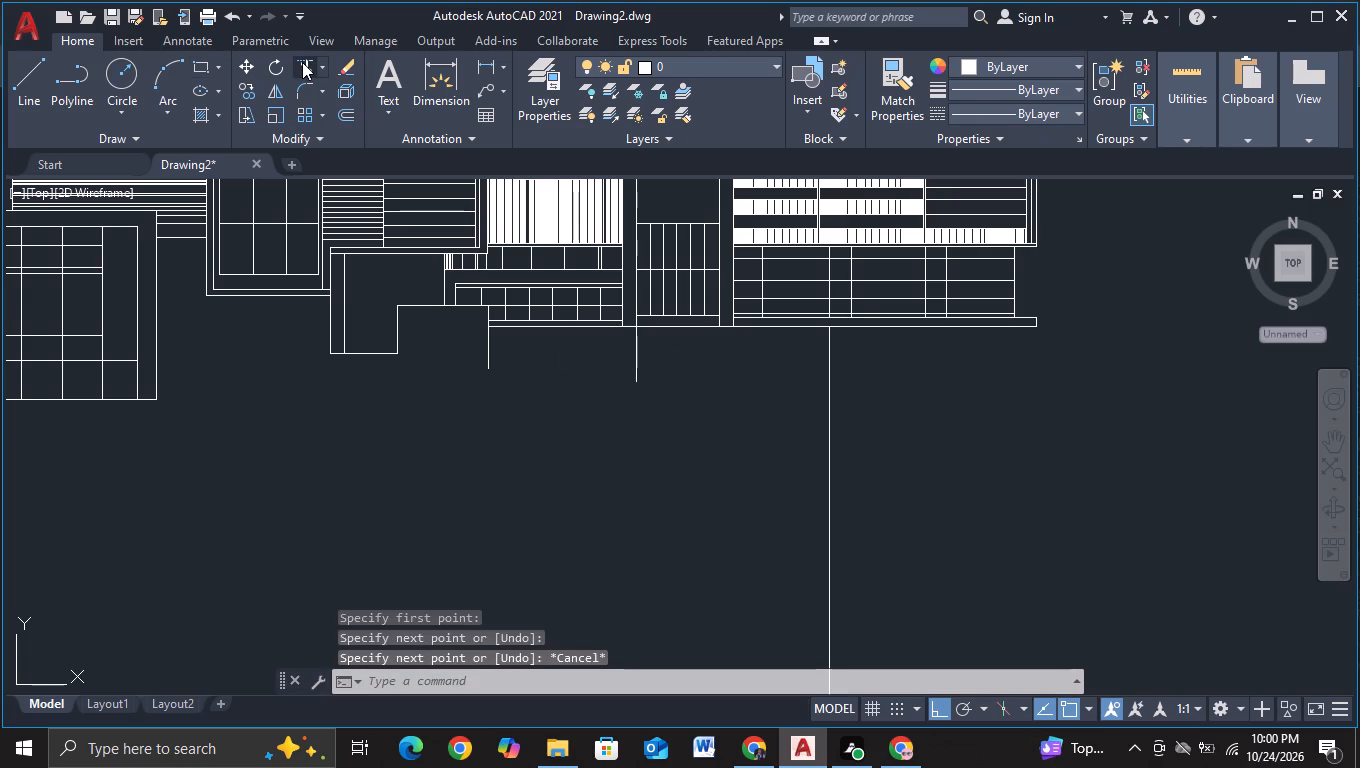
Continue the stepped outline's lower end about 1 unit down, level with the bottom of the pillar's new line.
{"action": "left_click", "coordinate": [28, 99]}
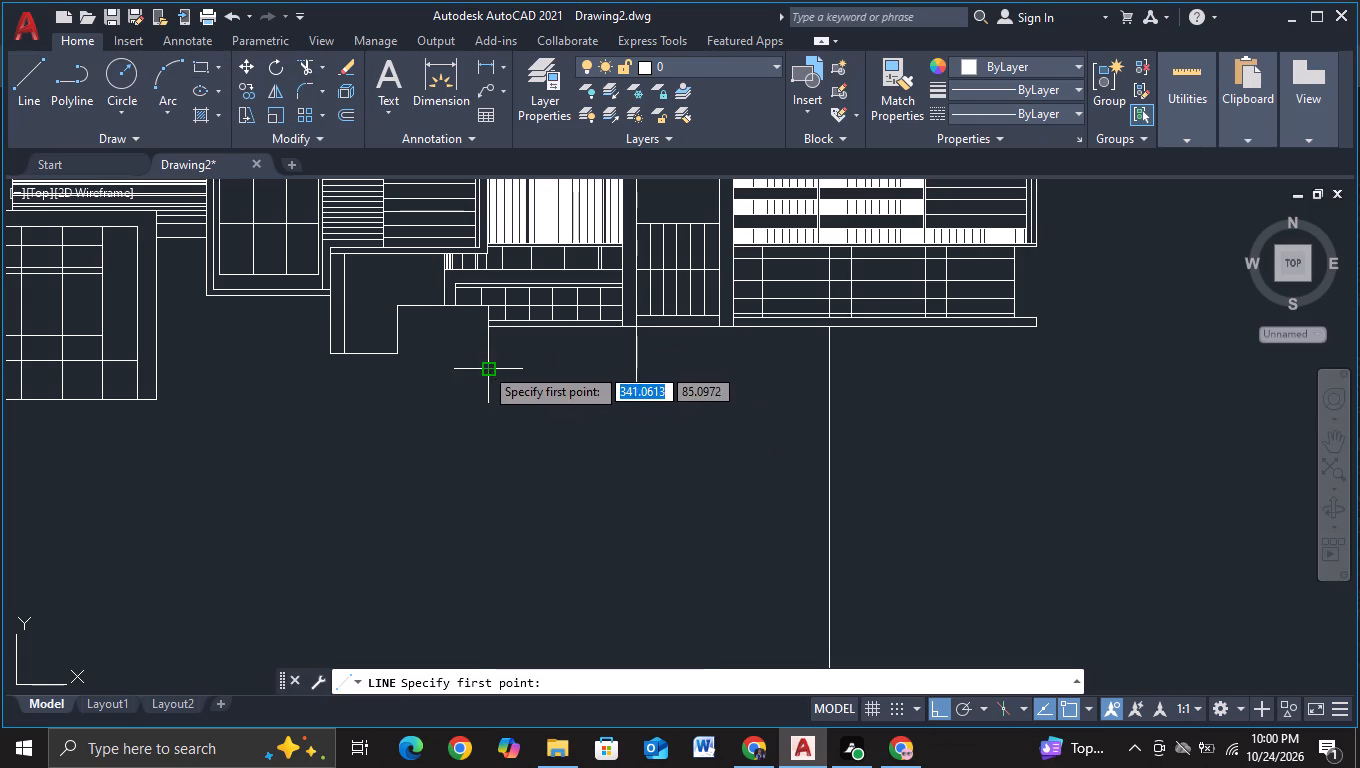
{"action": "left_click", "coordinate": [484, 366]}
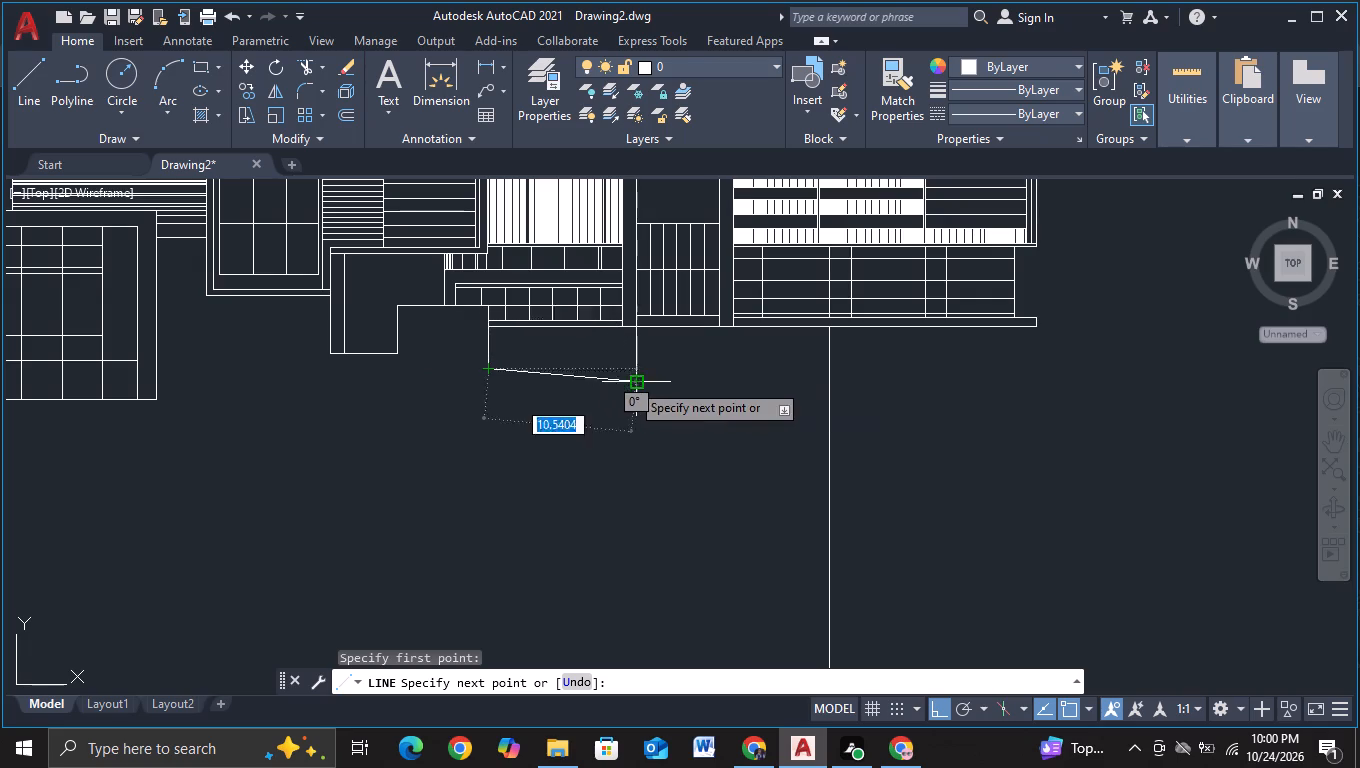
{"action": "left_click", "coordinate": [487, 383]}
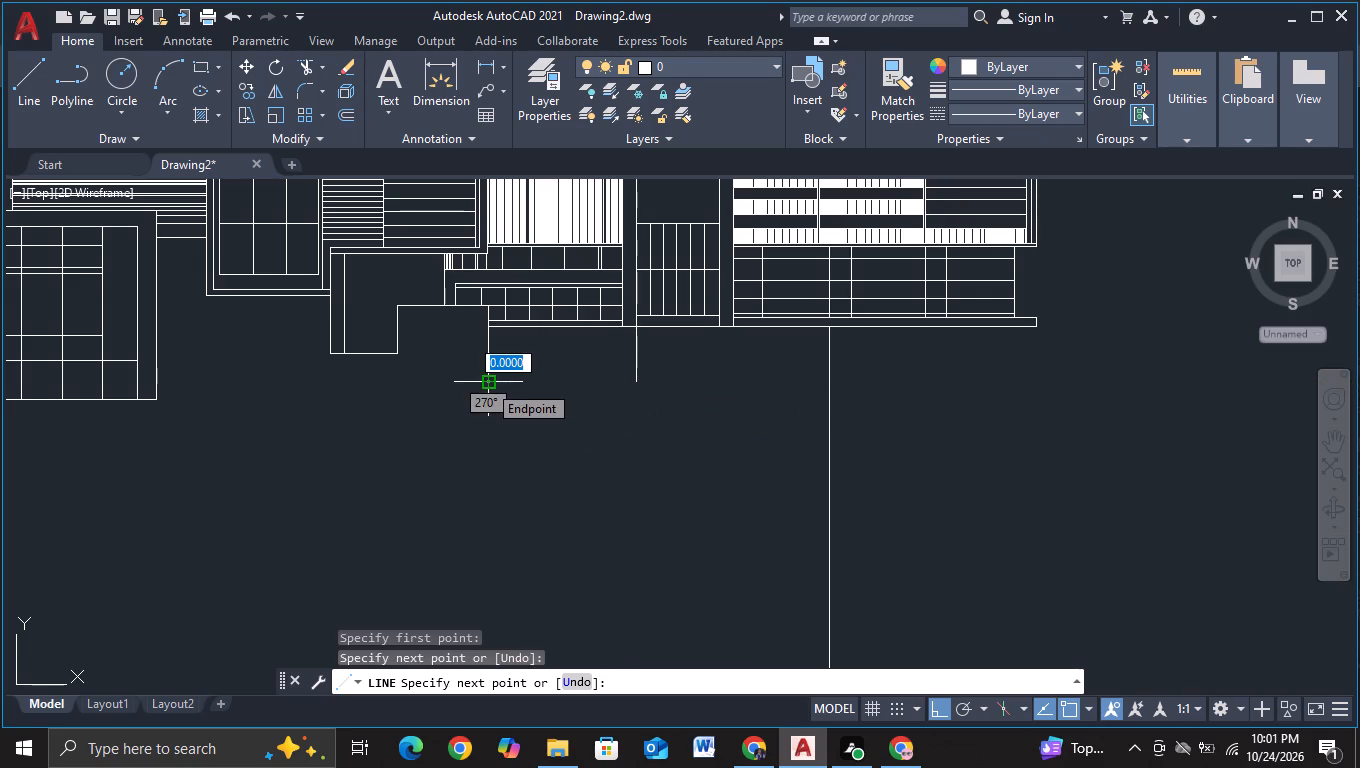
{"action": "key", "text": "Escape"}
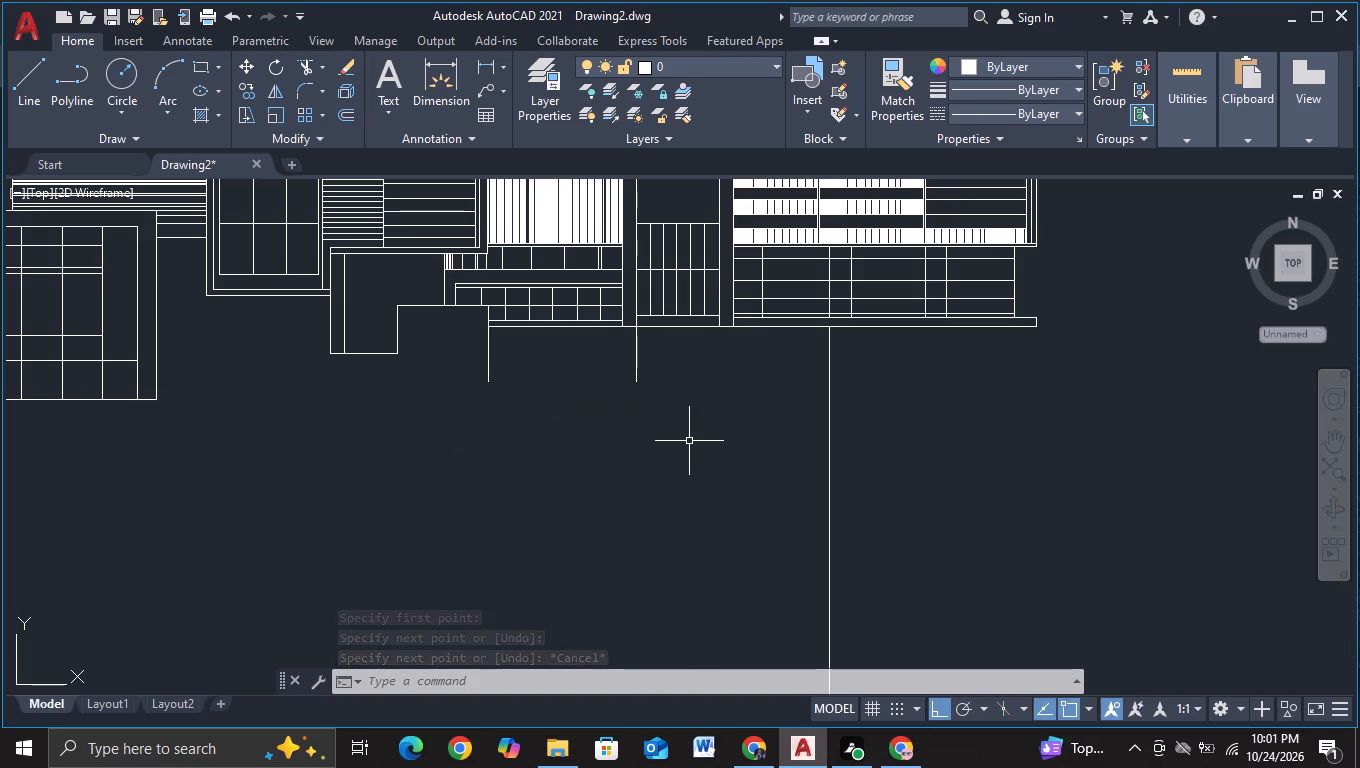
Draw a line from the pillar's left edge down to the same level, and close the panel's bottom from the stepped outline to it.
{"action": "left_click", "coordinate": [27, 96]}
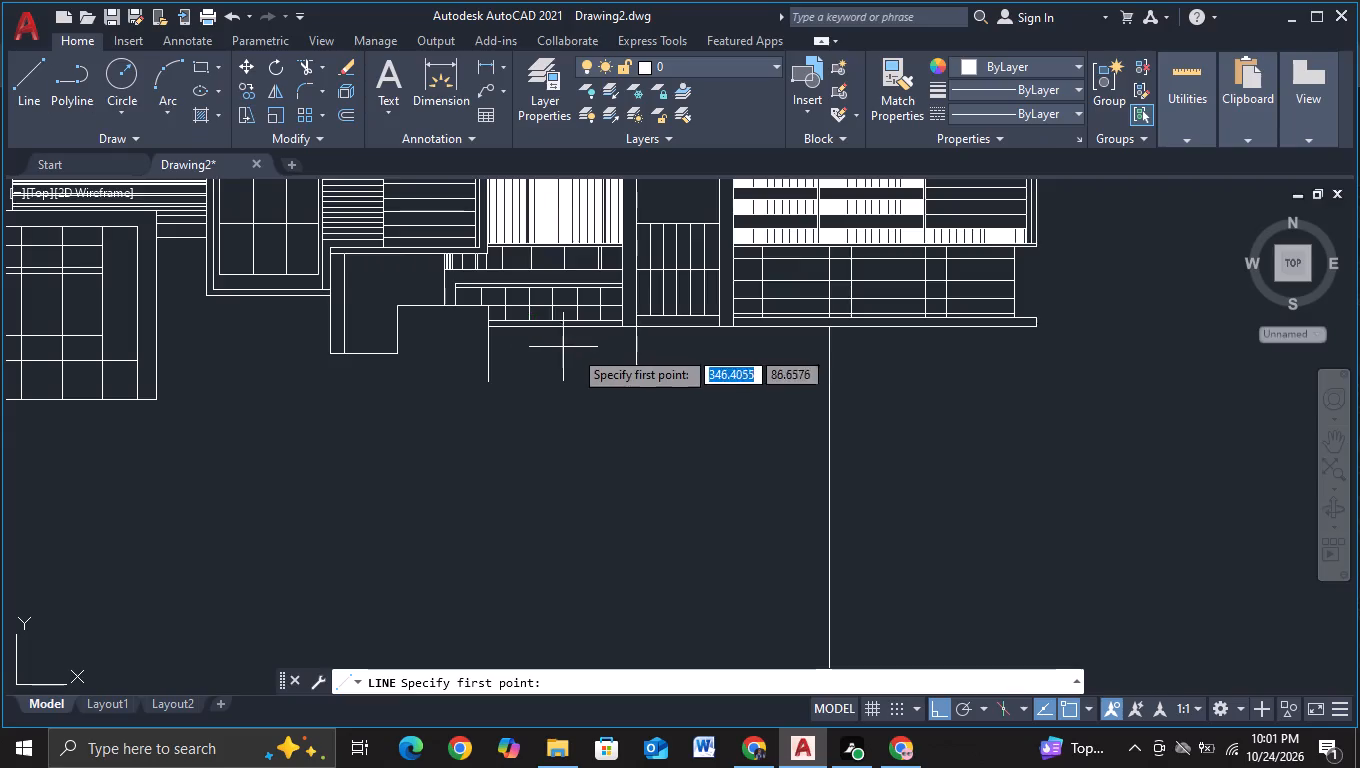
{"action": "left_click", "coordinate": [620, 330]}
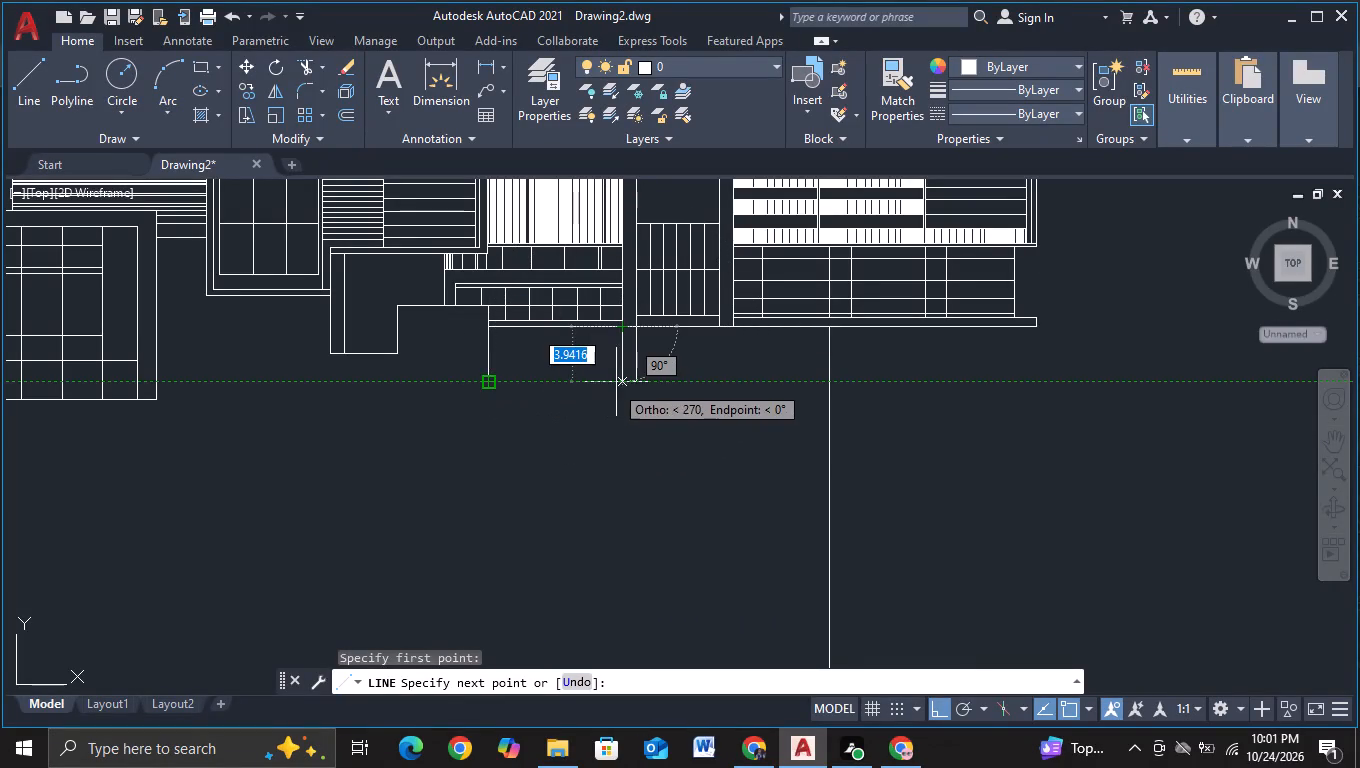
{"action": "left_click", "coordinate": [622, 383]}
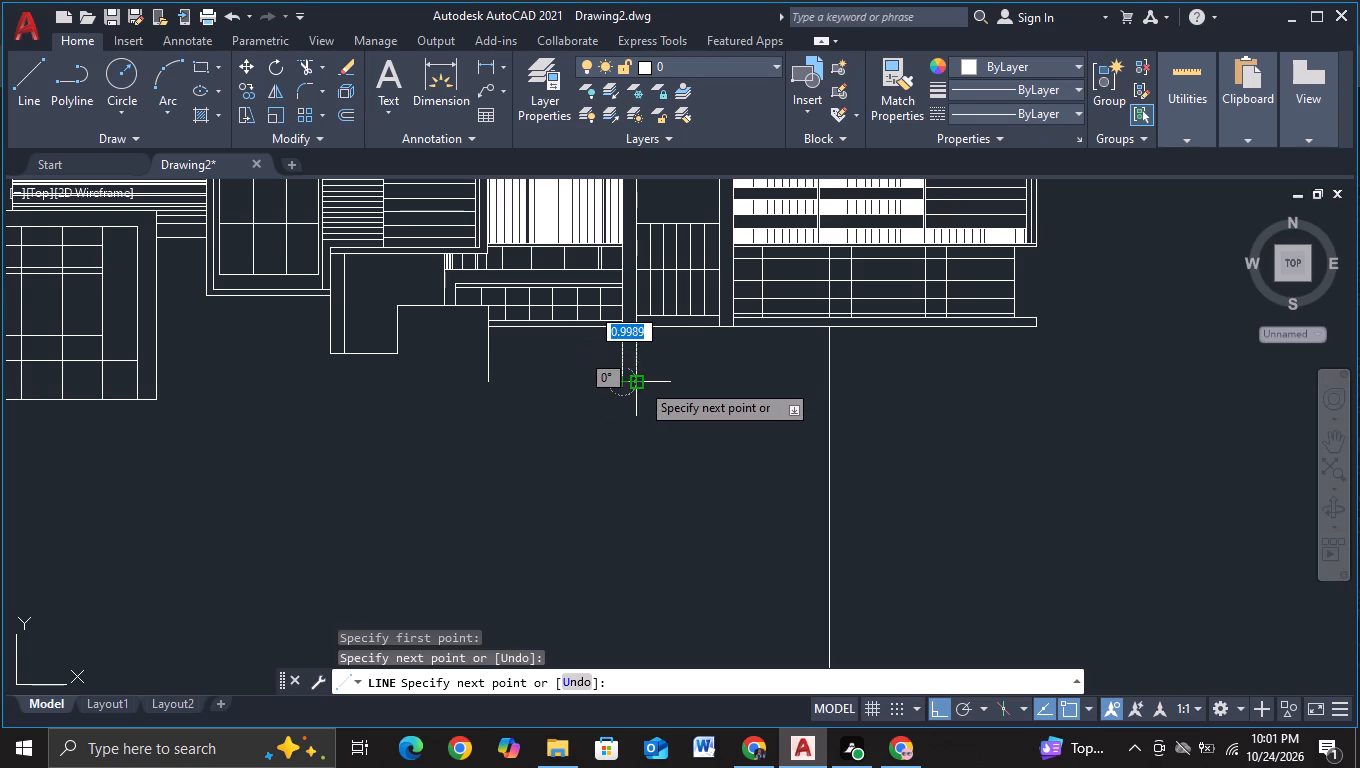
{"action": "key", "text": "Escape"}
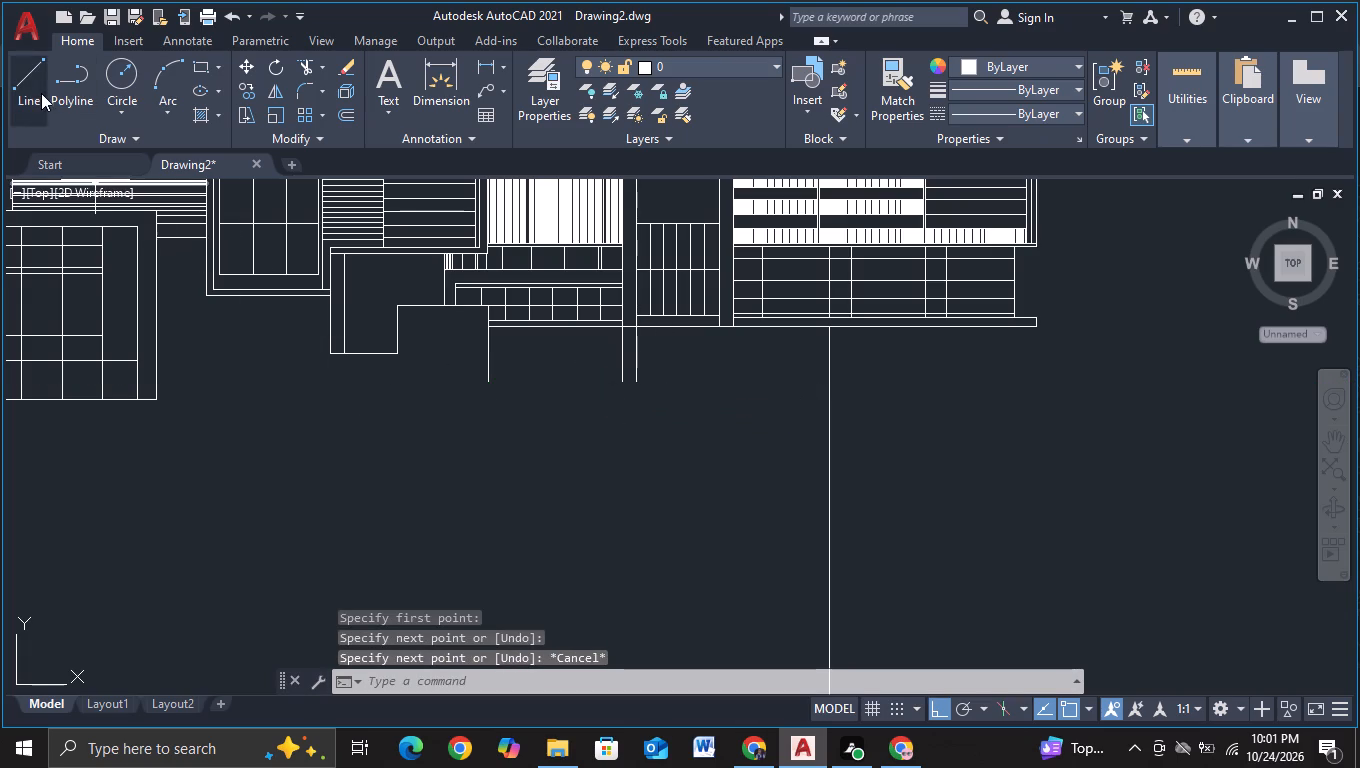
{"action": "left_click", "coordinate": [24, 108]}
{"action": "left_click", "coordinate": [486, 388]}
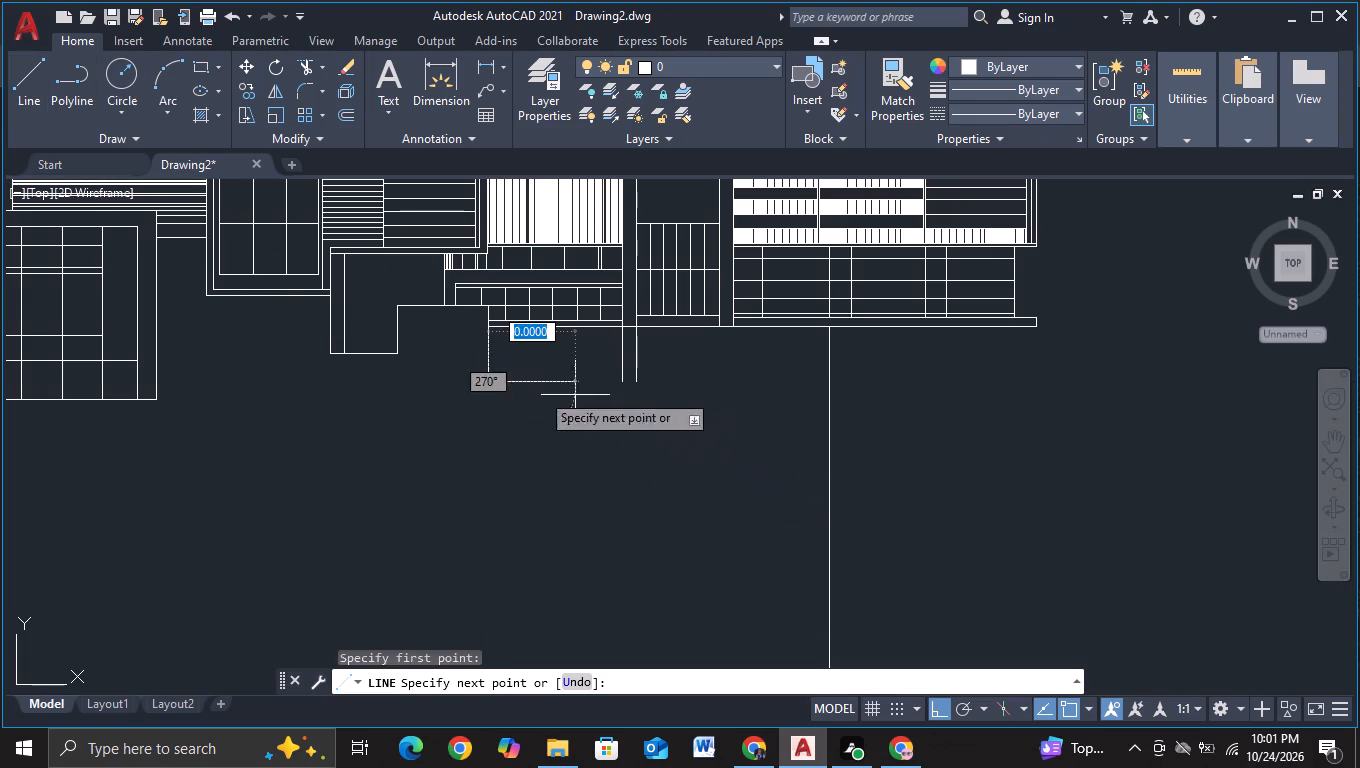
{"action": "left_click", "coordinate": [622, 391]}
{"action": "key", "text": "Escape"}
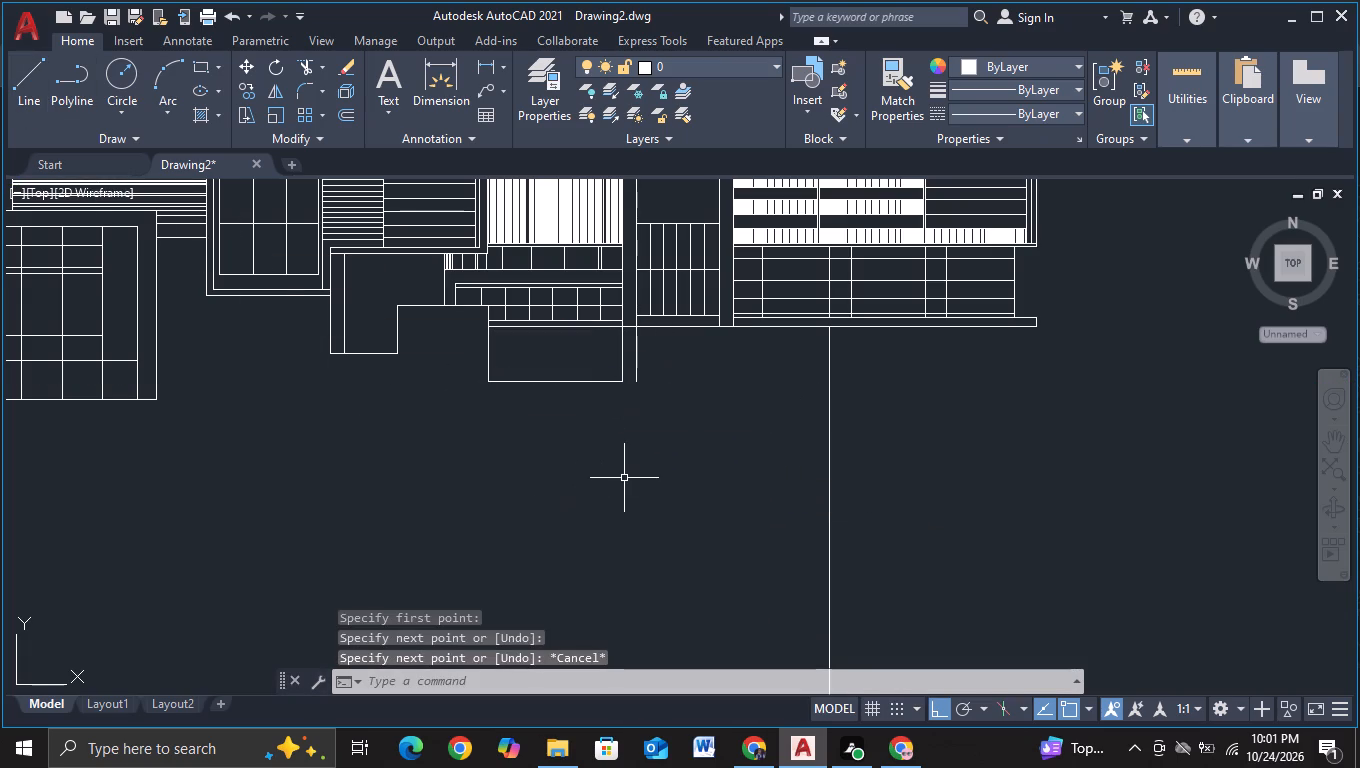
Trim the base line segment between the narrow pillar's two edges.
{"action": "left_click", "coordinate": [298, 64]}
{"action": "left_click", "coordinate": [630, 328]}
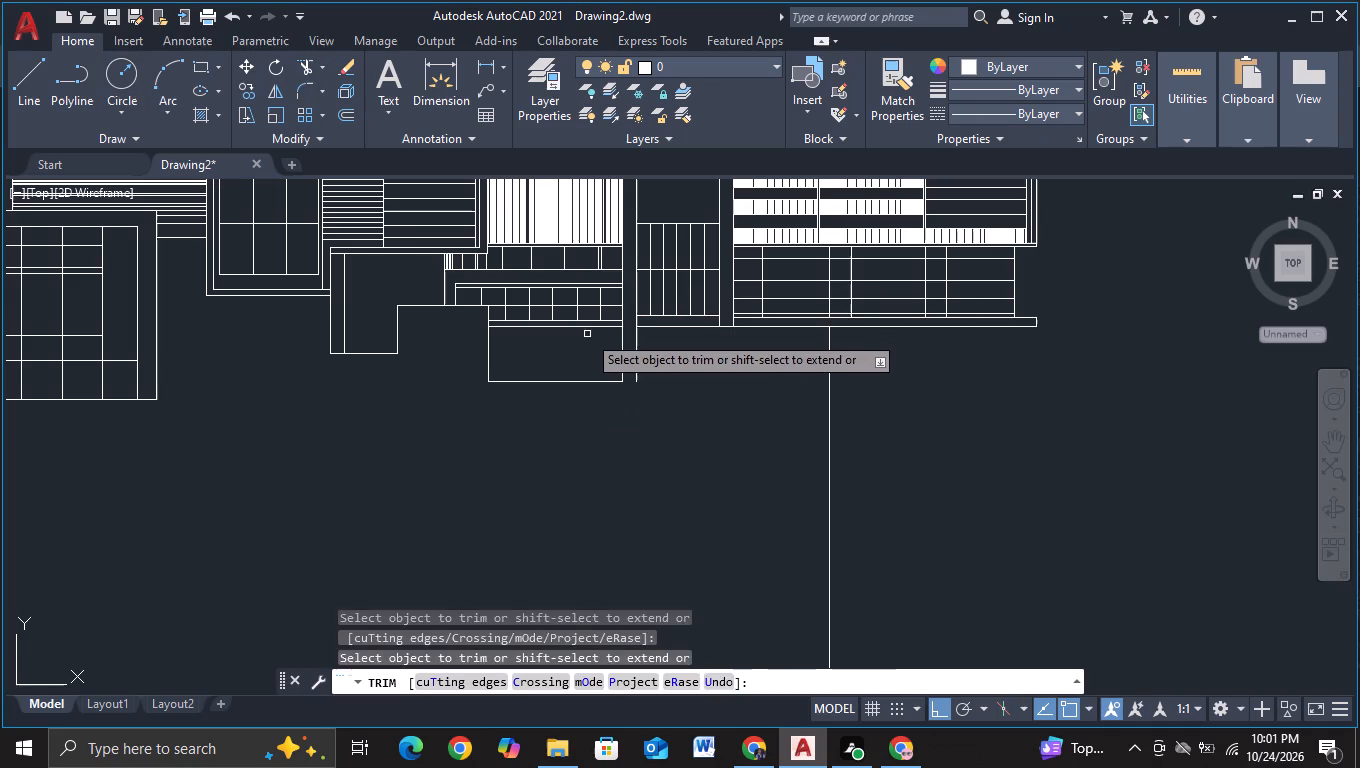
{"action": "key", "text": "Escape"}
Continue the pillar's right edge line about 5 units further down from its lower end.
{"action": "left_click", "coordinate": [38, 102]}
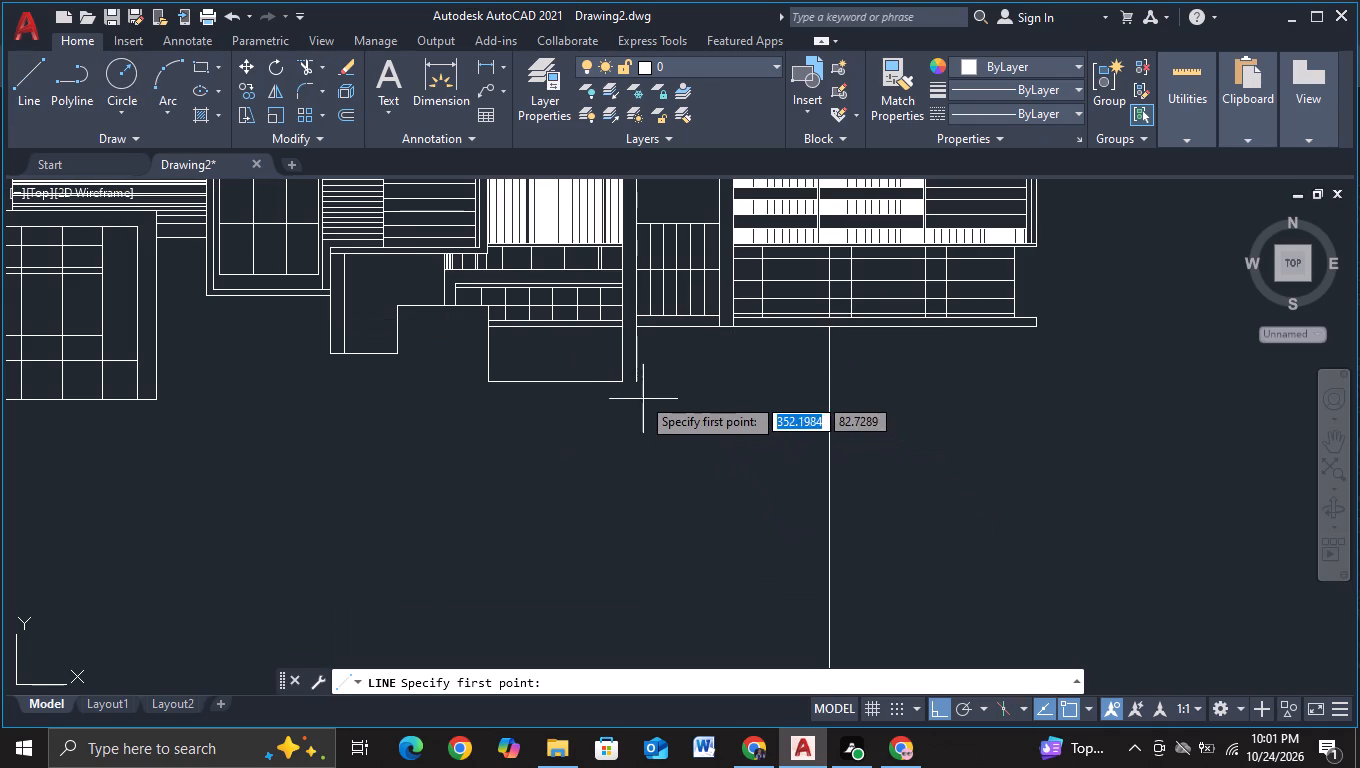
{"action": "left_click", "coordinate": [637, 388]}
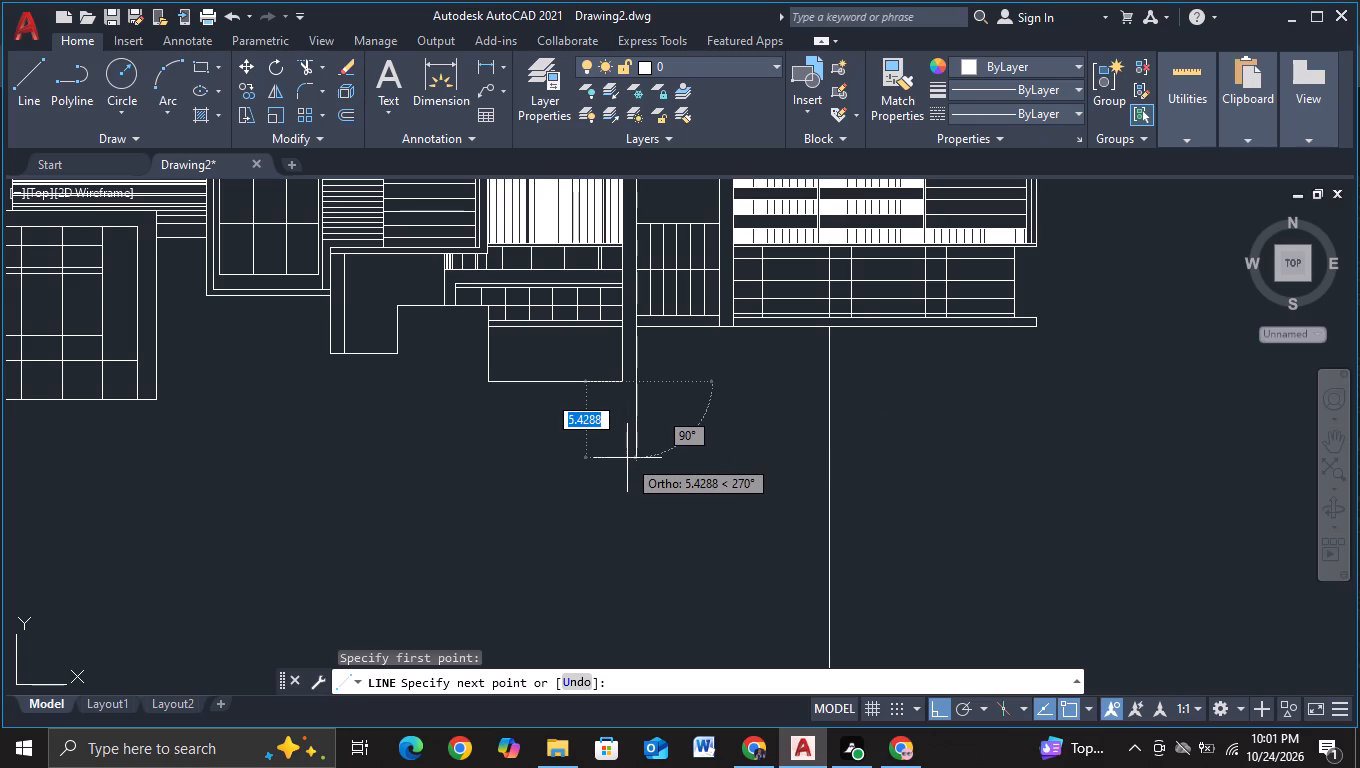
{"action": "left_click", "coordinate": [630, 452]}
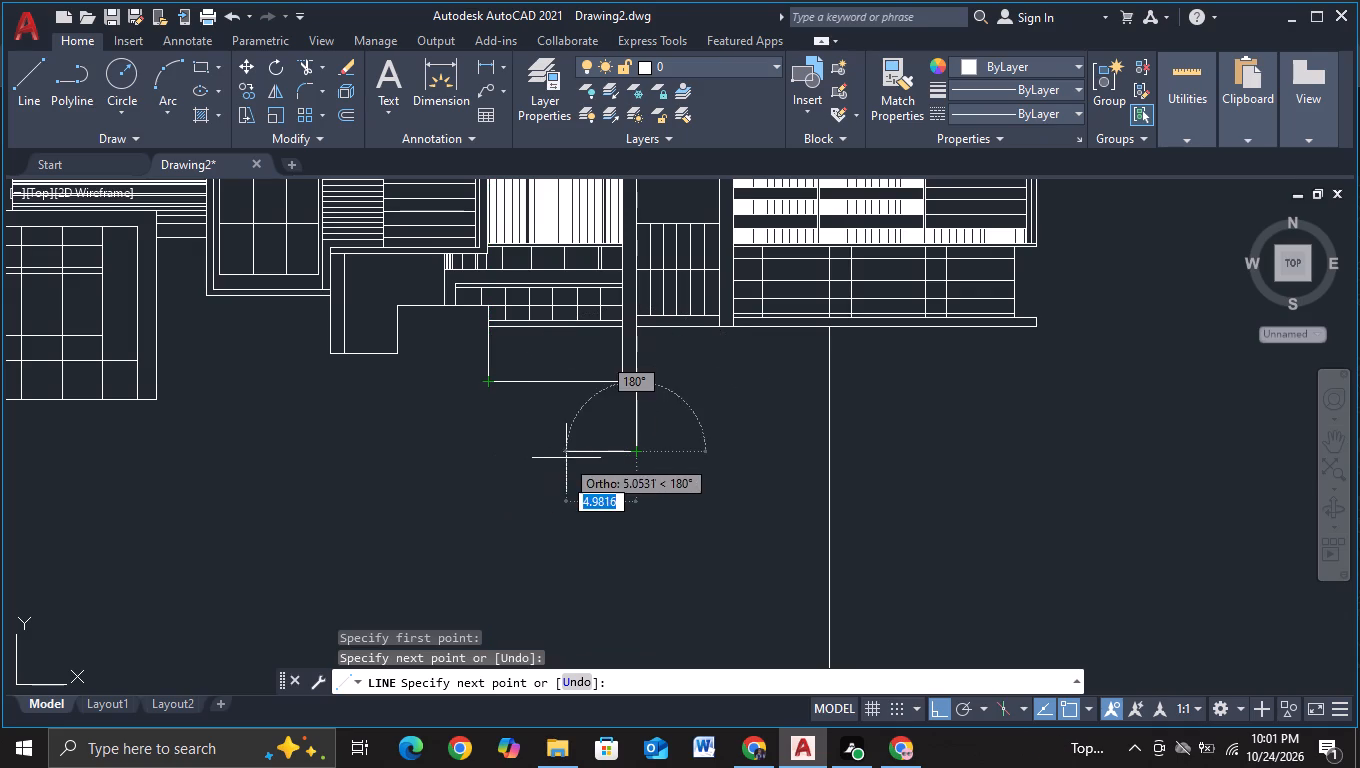
{"action": "key", "text": "Escape"}
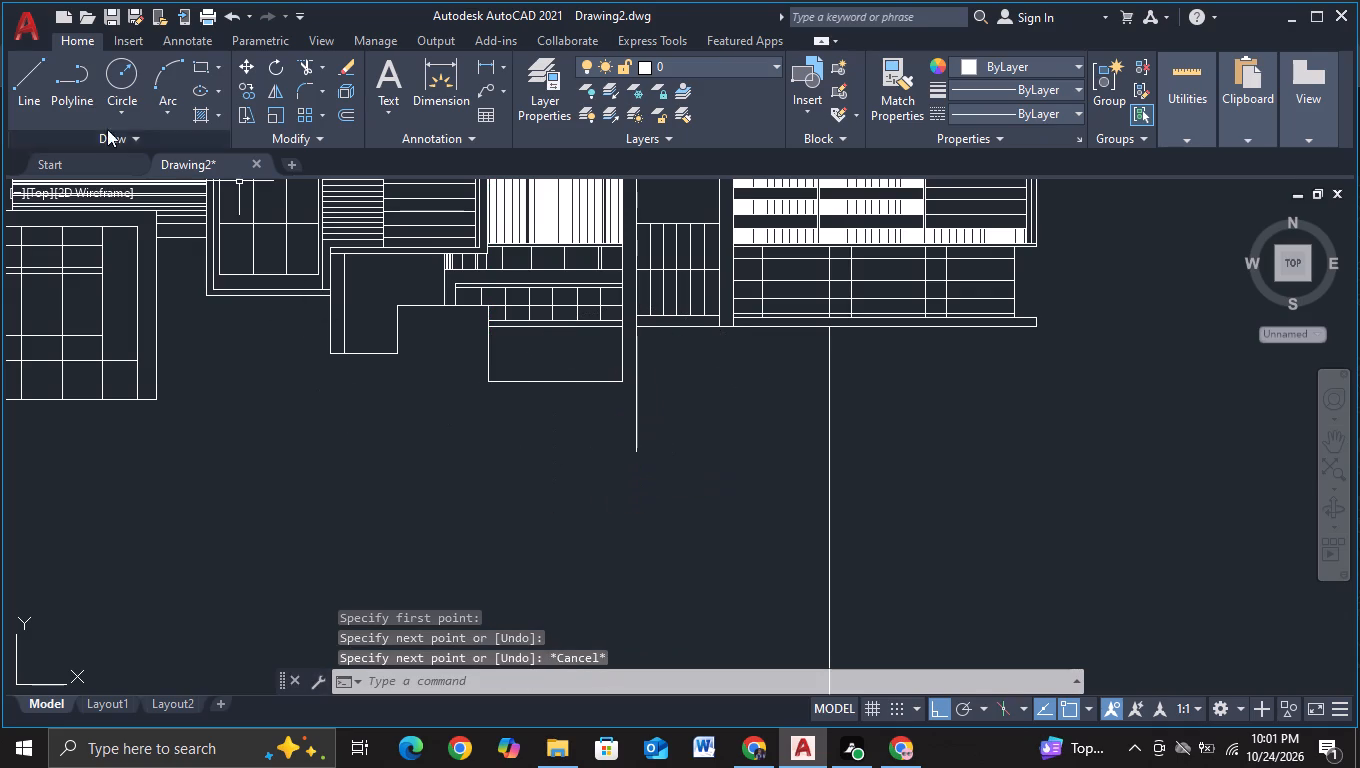
Draw a horizontal line about 11.2 units left across the pillar edge's lower end, and up to the panel's lower-left corner.
{"action": "left_click", "coordinate": [32, 107]}
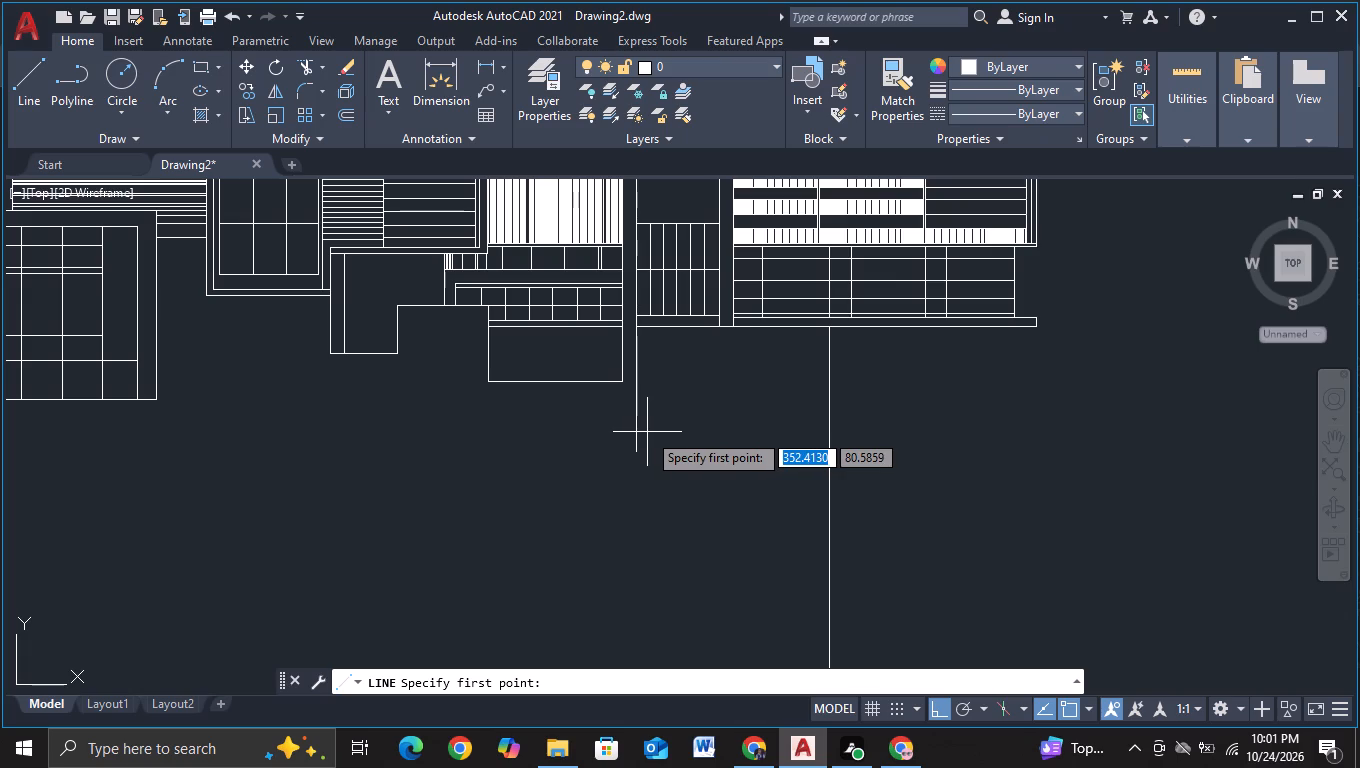
{"action": "key", "text": "F3"}
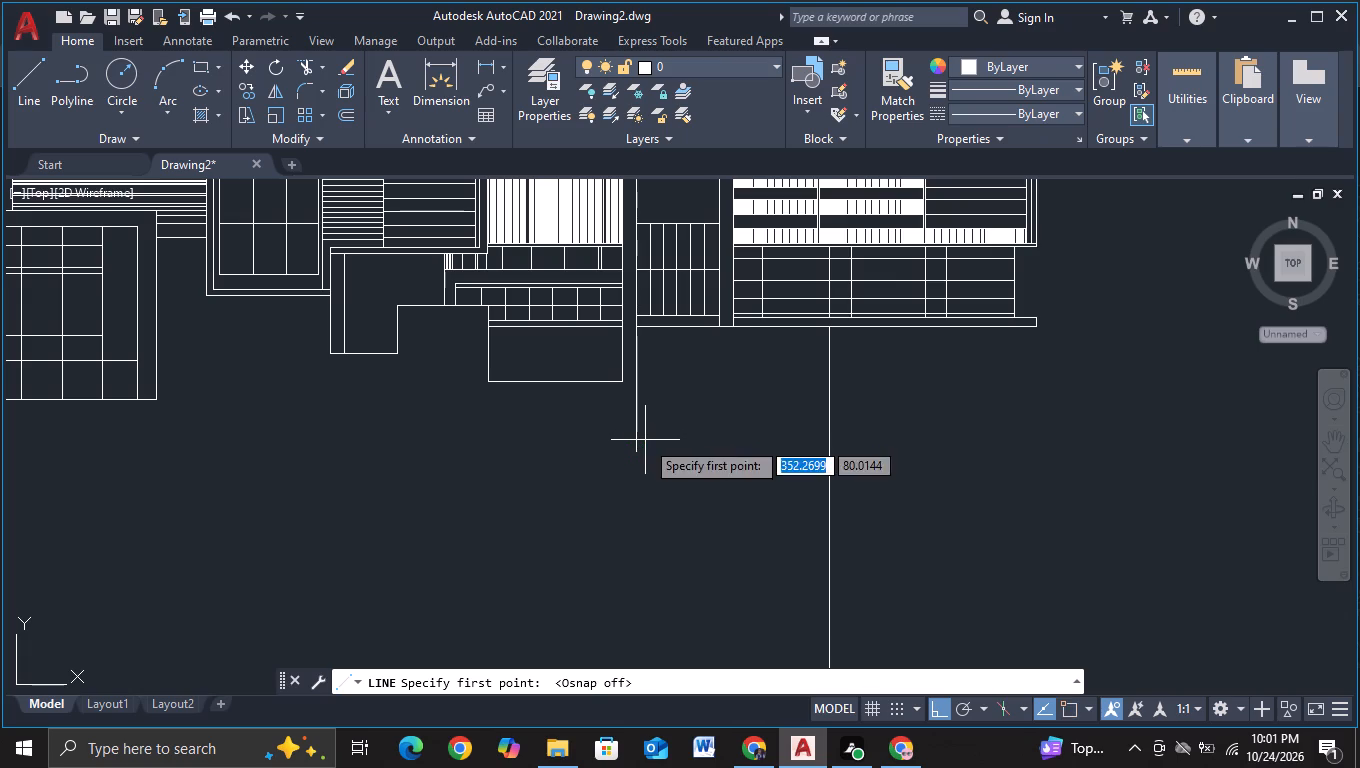
{"action": "left_click", "coordinate": [645, 440]}
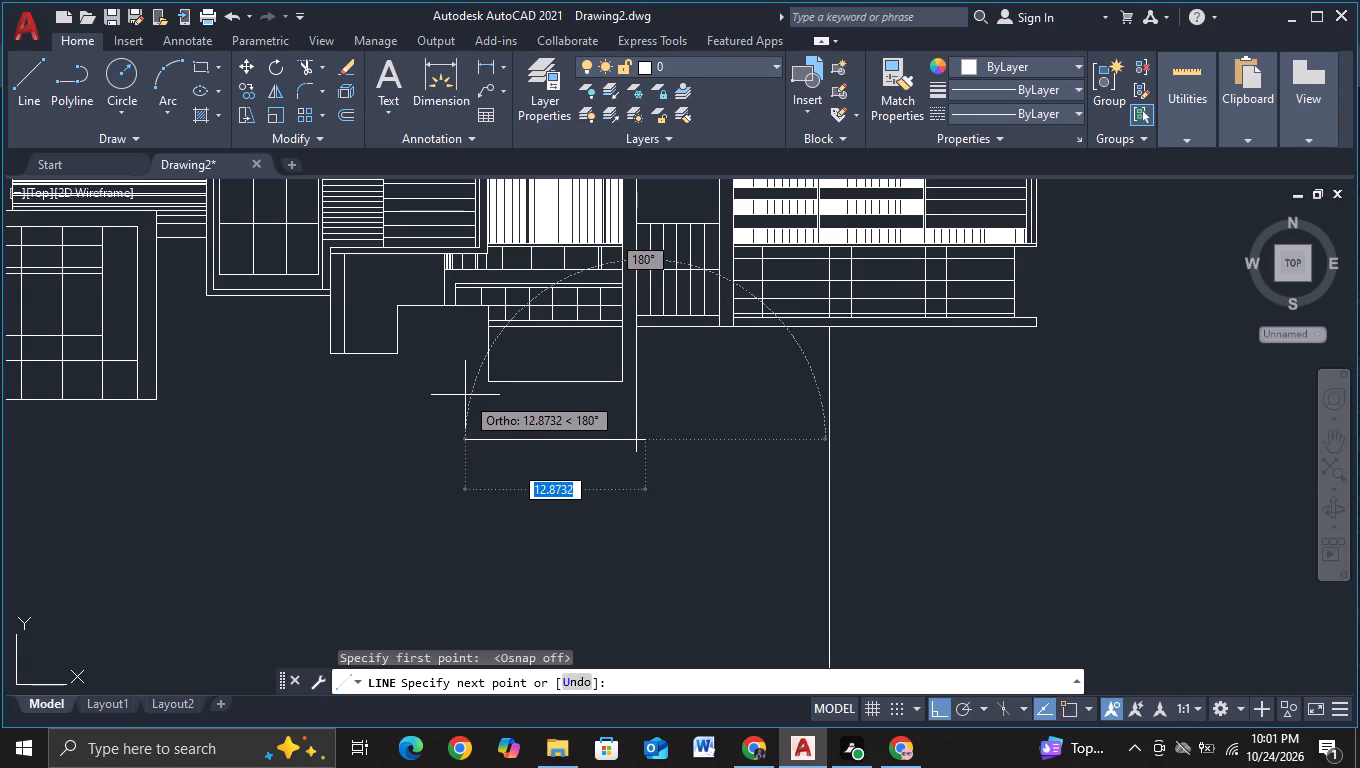
{"action": "key", "text": "F3"}
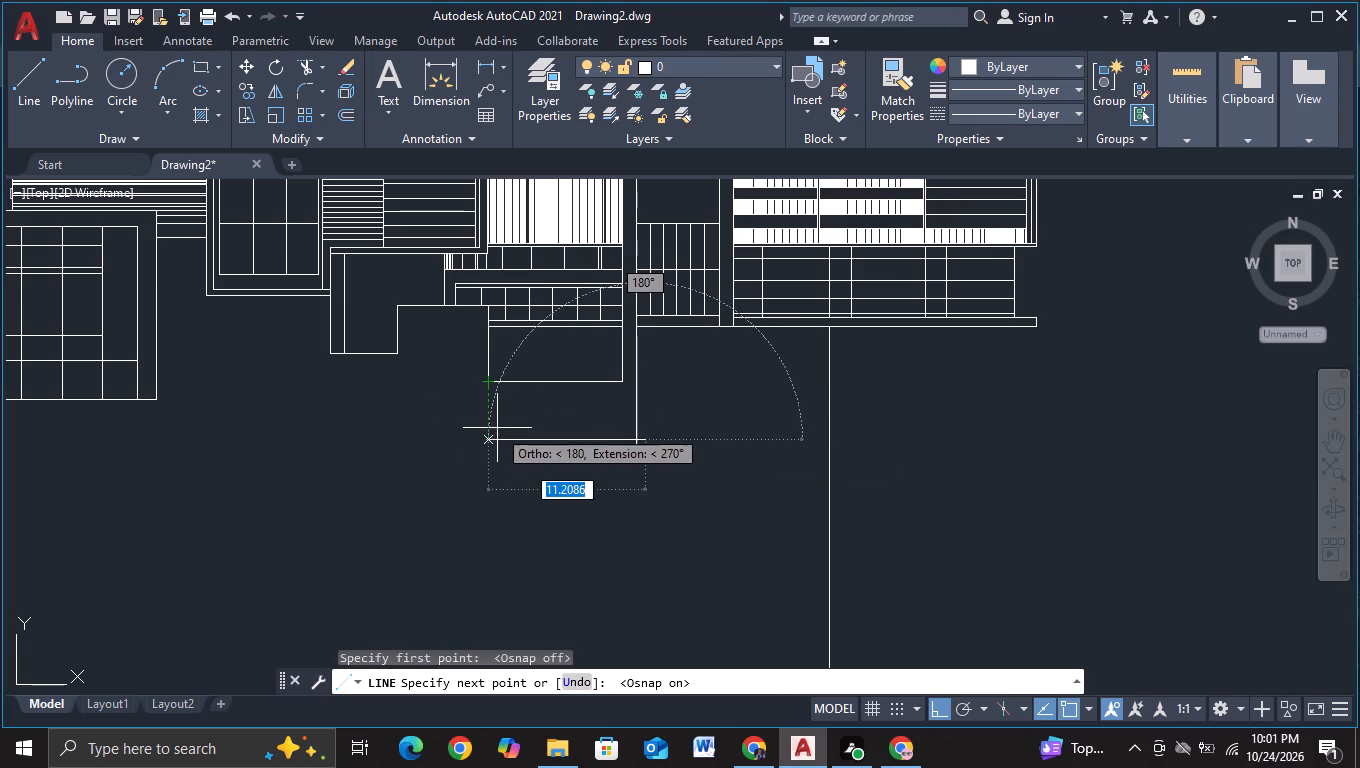
{"action": "left_click", "coordinate": [488, 441]}
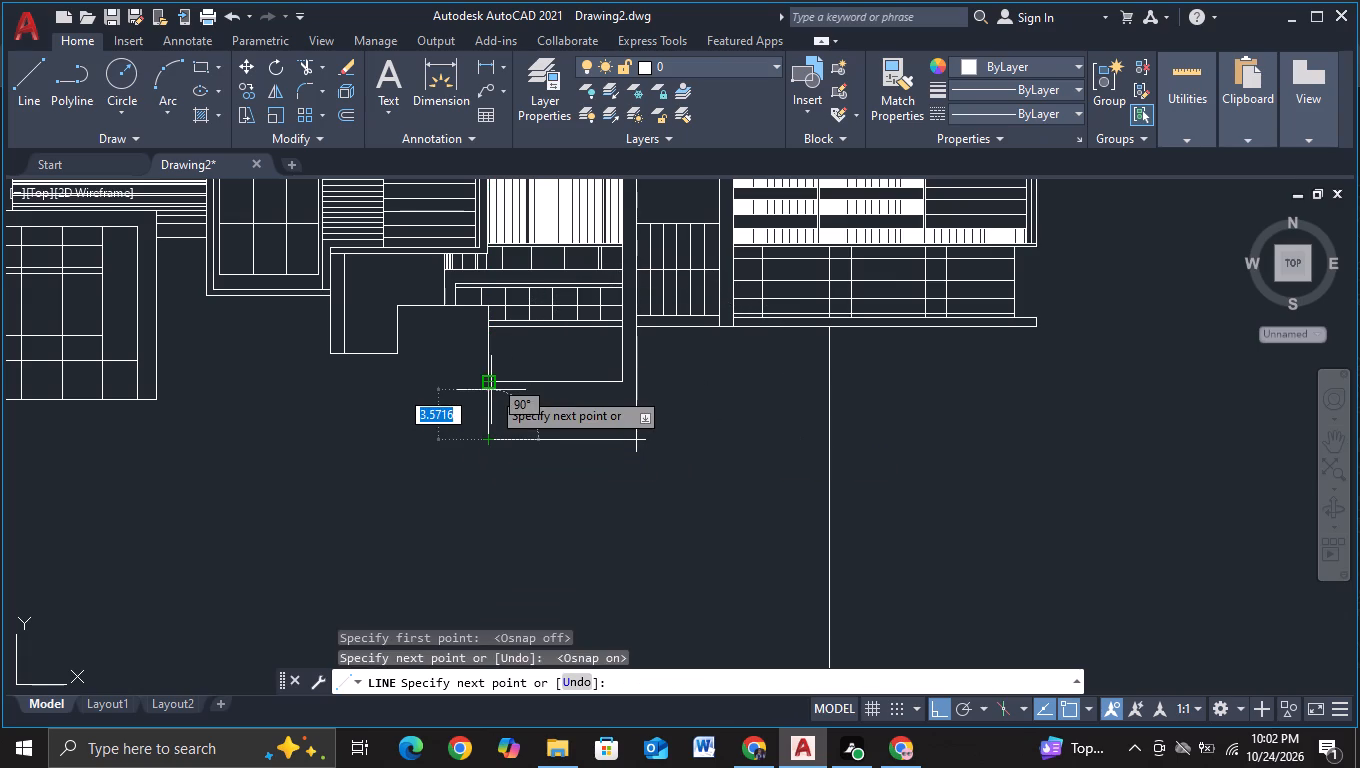
{"action": "left_click", "coordinate": [491, 390]}
{"action": "key", "text": "Escape"}
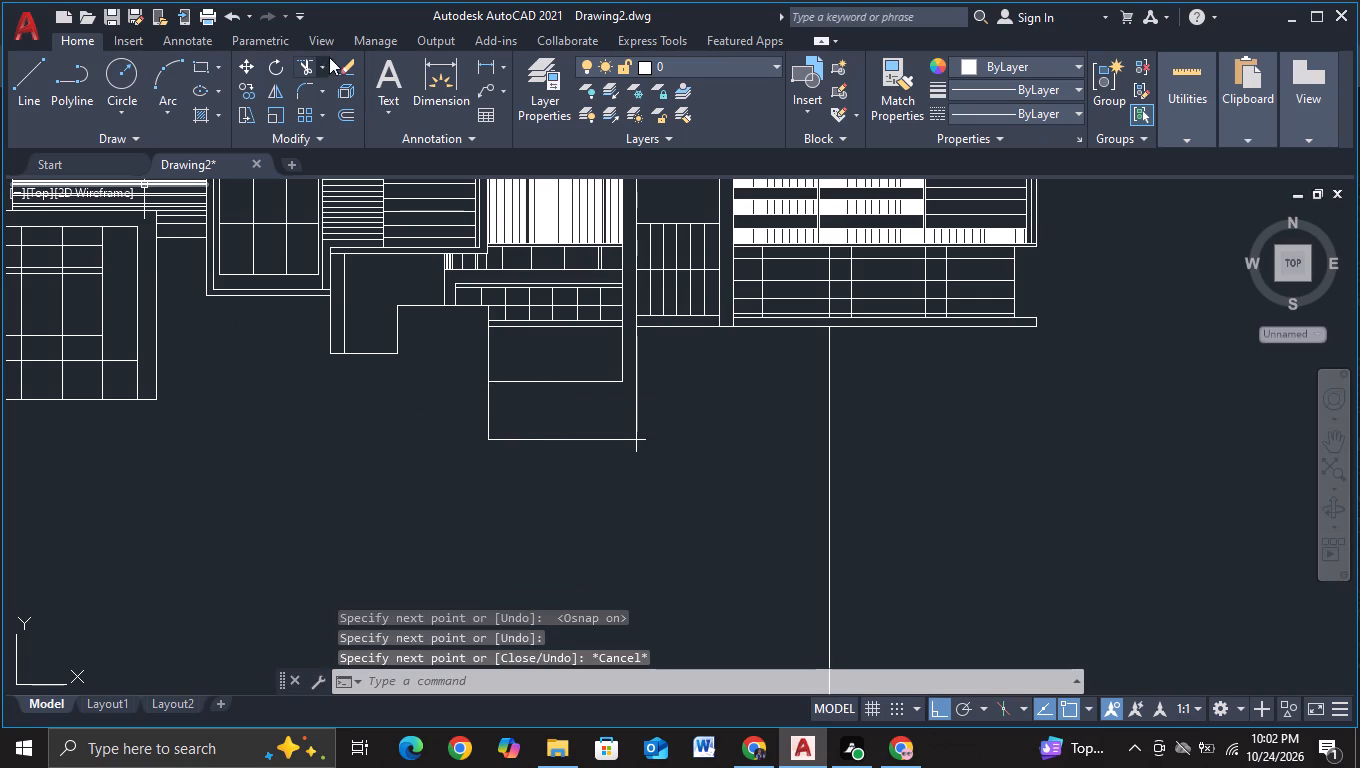
Trim the overhanging ends of the bottom line and the pillar's right edge at their crossing.
{"action": "left_click", "coordinate": [308, 65]}
{"action": "left_click", "coordinate": [639, 439]}
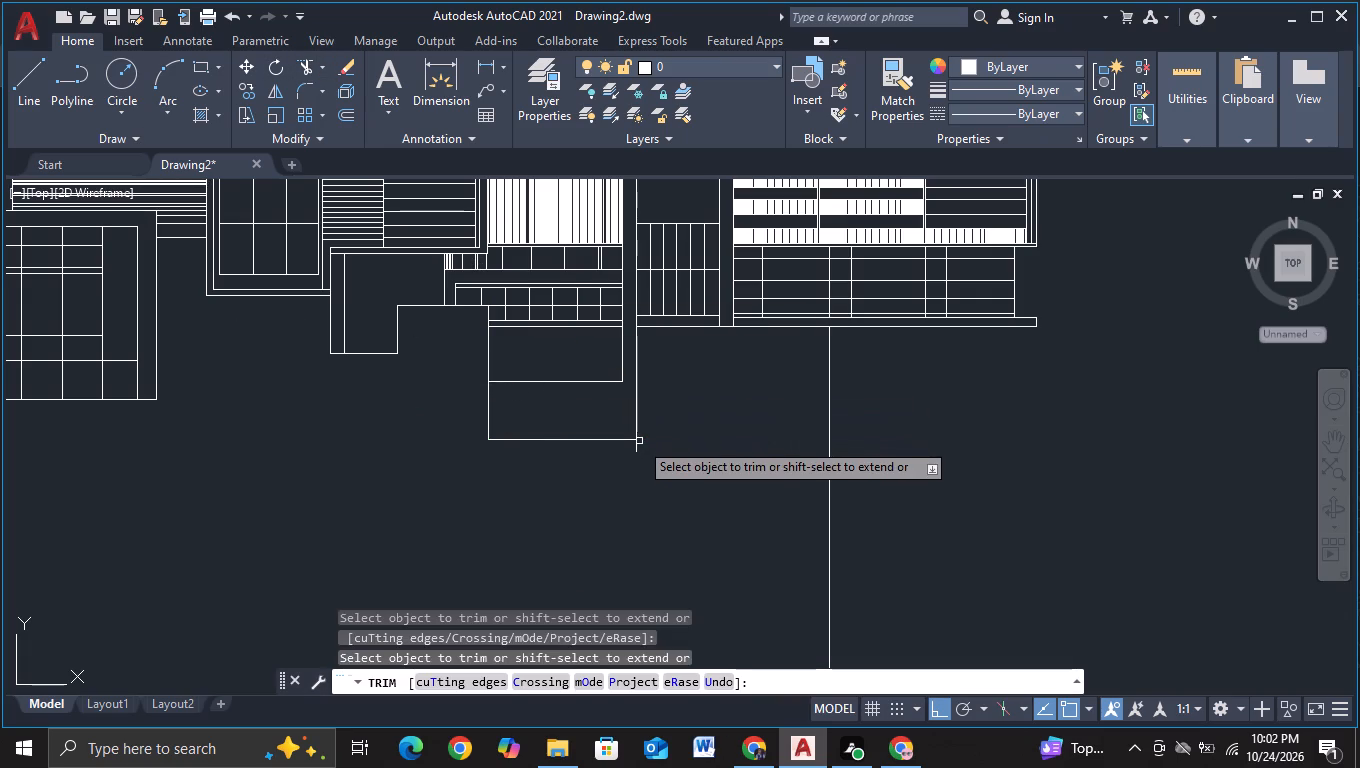
{"action": "left_click", "coordinate": [637, 448]}
{"action": "middle_click_drag", "start_coordinate": [677, 432], "coordinate": [623, 478]}
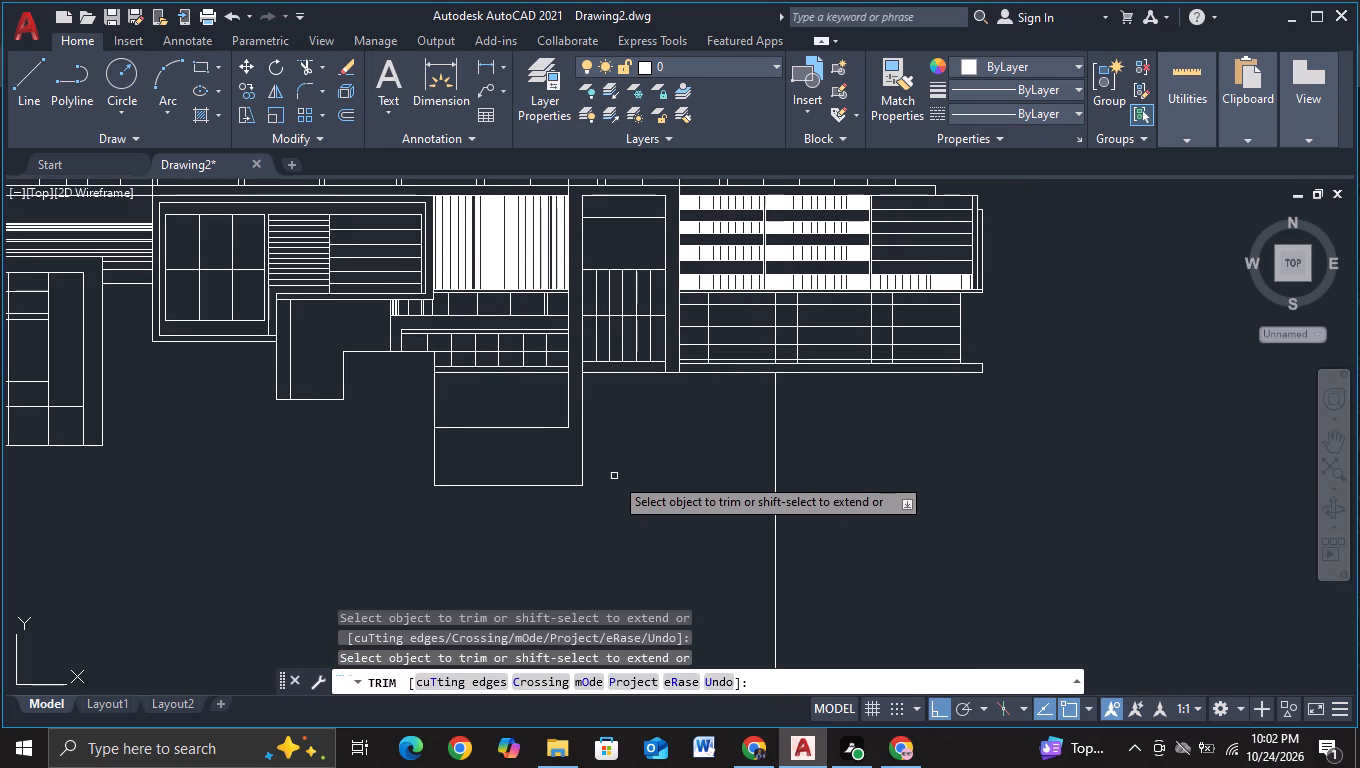
{"action": "middle_click_drag", "start_coordinate": [627, 497], "coordinate": [599, 467]}
{"action": "key", "text": "Escape"}
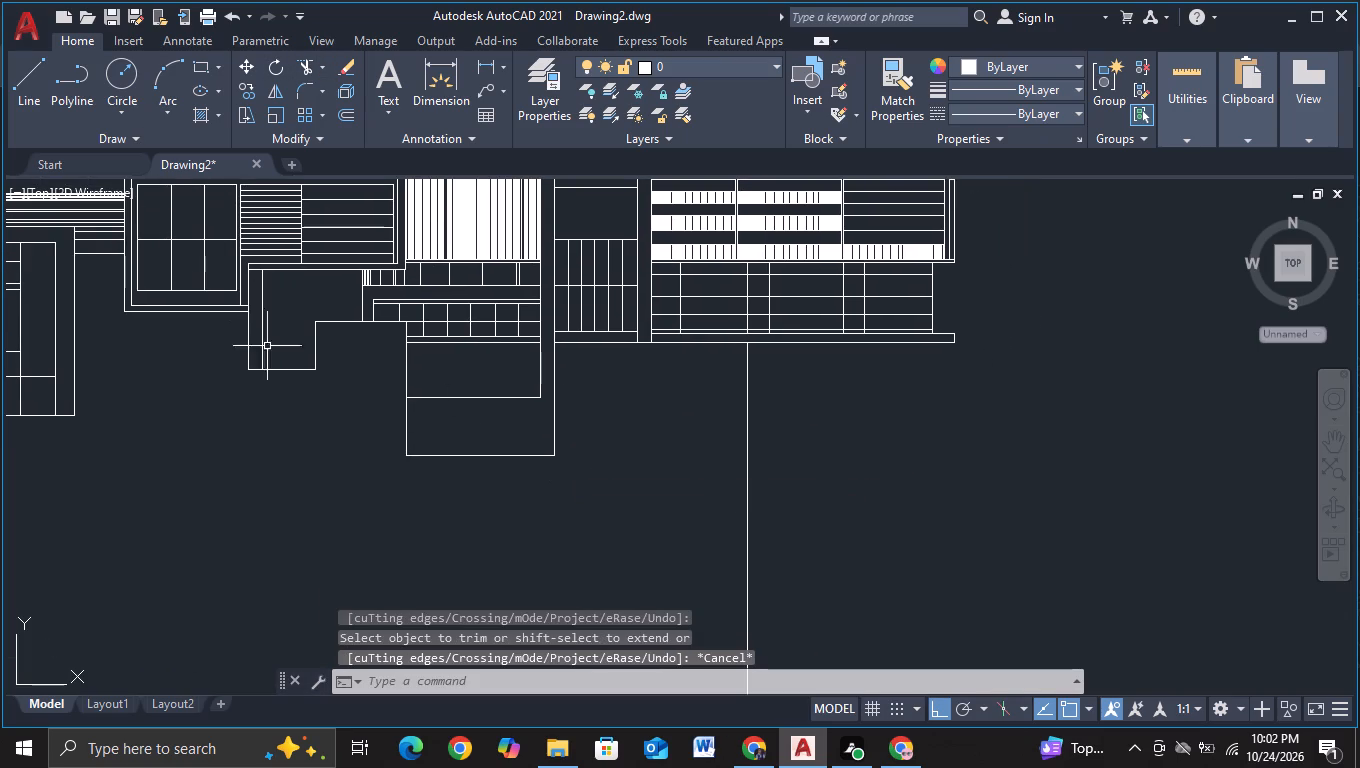
Extend the pillar's left edge down to the new bottom line.
{"action": "key", "text": "e"}
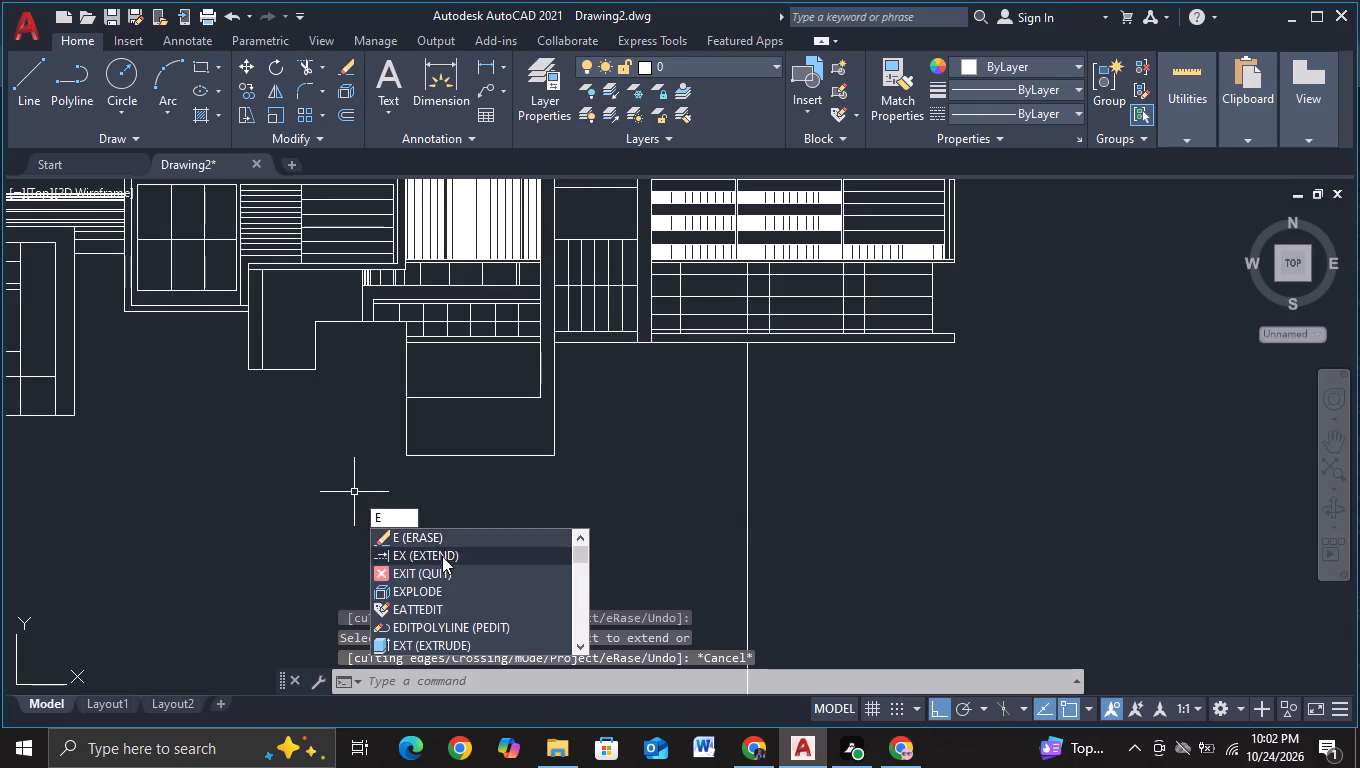
{"action": "left_click", "coordinate": [442, 556]}
{"action": "left_click", "coordinate": [537, 383]}
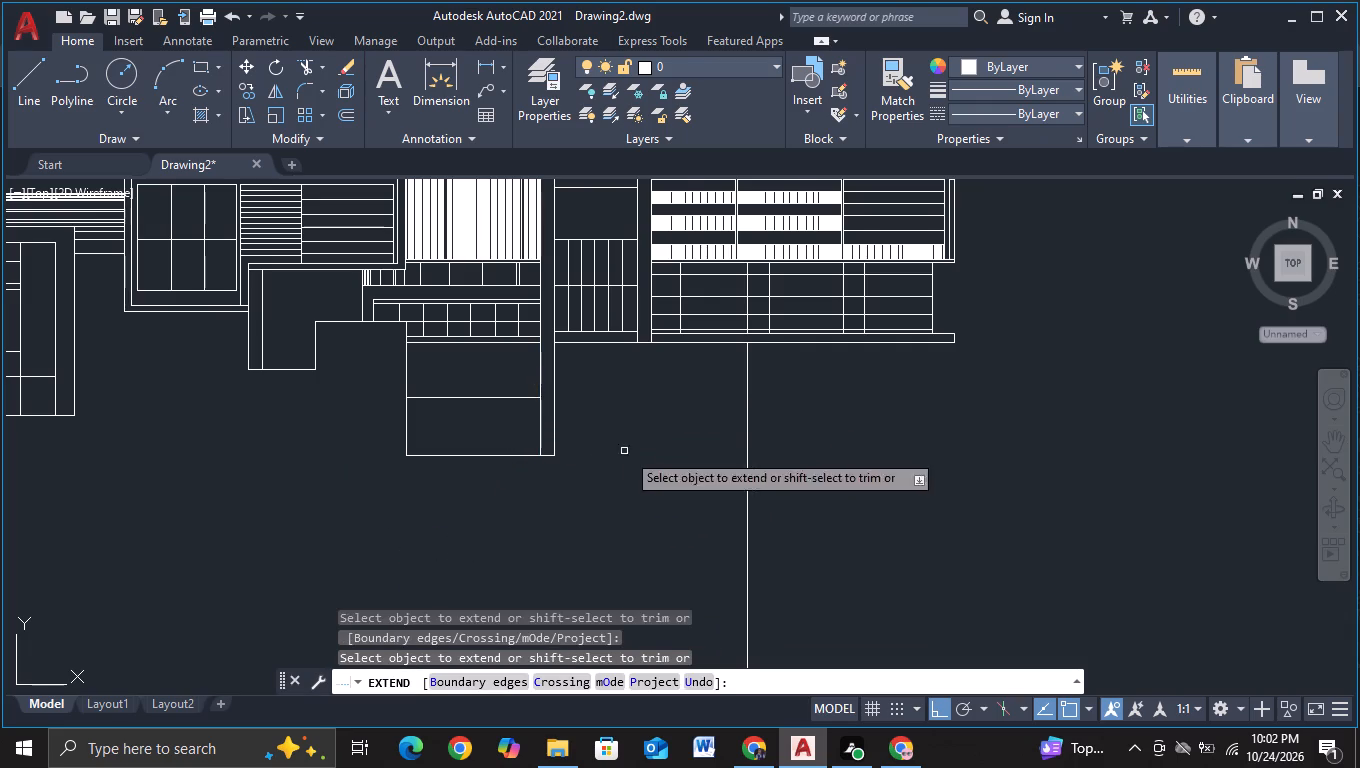
{"action": "key", "text": "Escape"}
Draw a horizontal line about 11.55 units to the right from the pillar's lower-right corner.
{"action": "middle_click_drag", "start_coordinate": [620, 456], "coordinate": [596, 393]}
{"action": "left_click", "coordinate": [22, 103]}
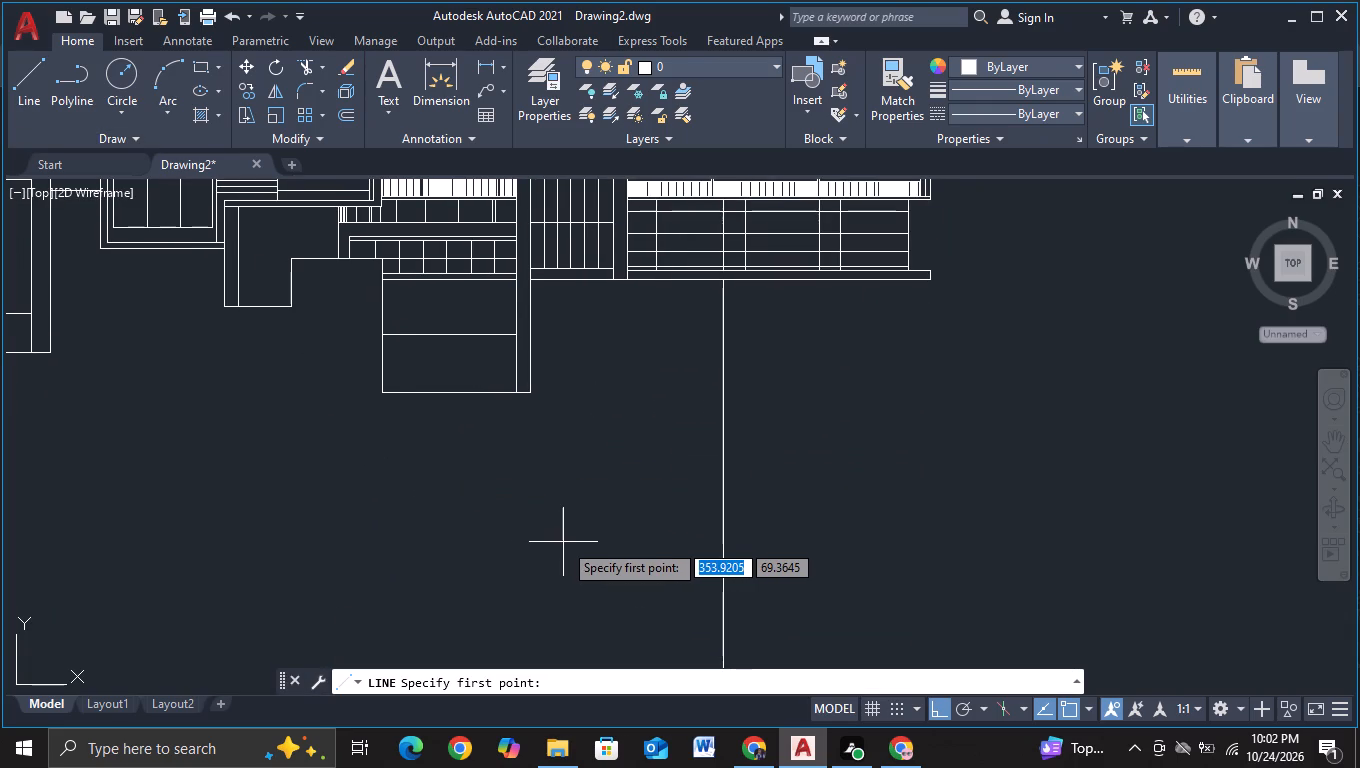
{"action": "middle_click_drag", "start_coordinate": [564, 542], "coordinate": [387, 535]}
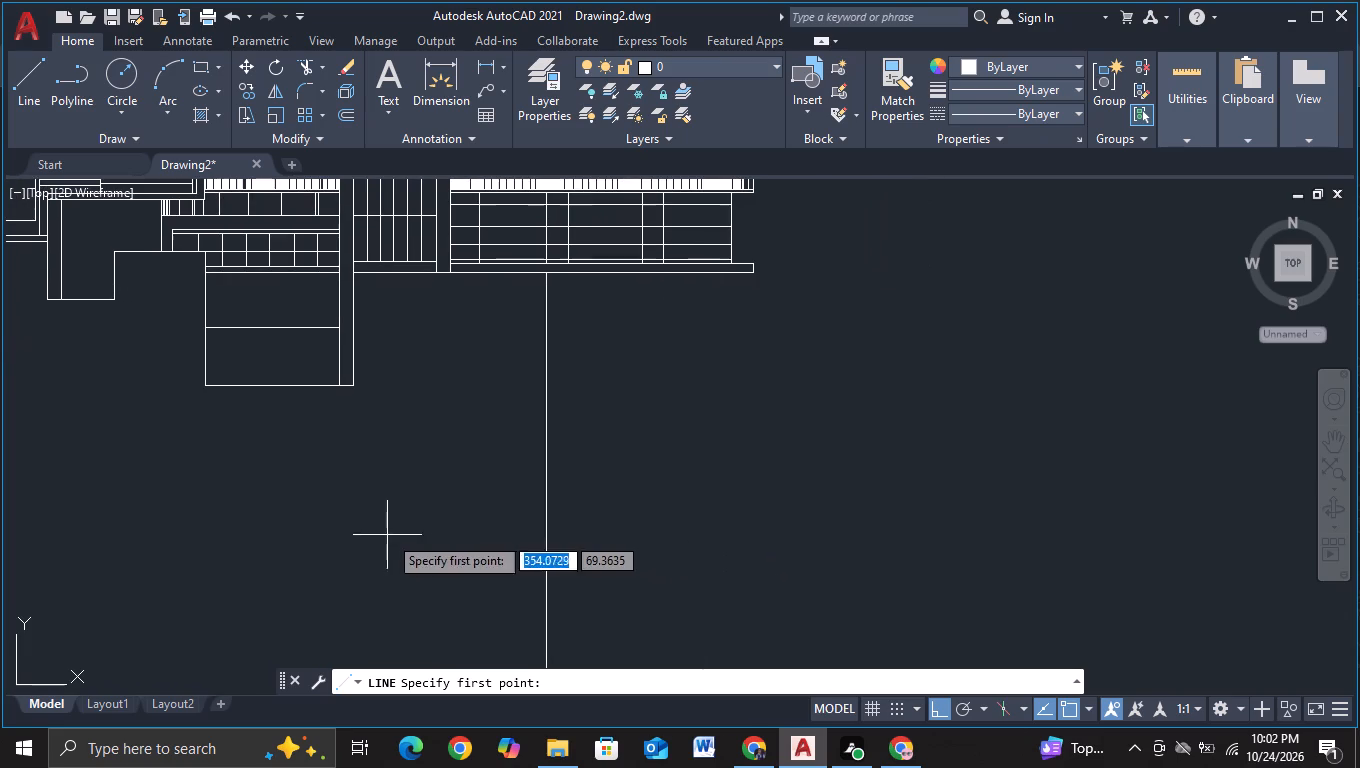
{"action": "left_click", "coordinate": [359, 395]}
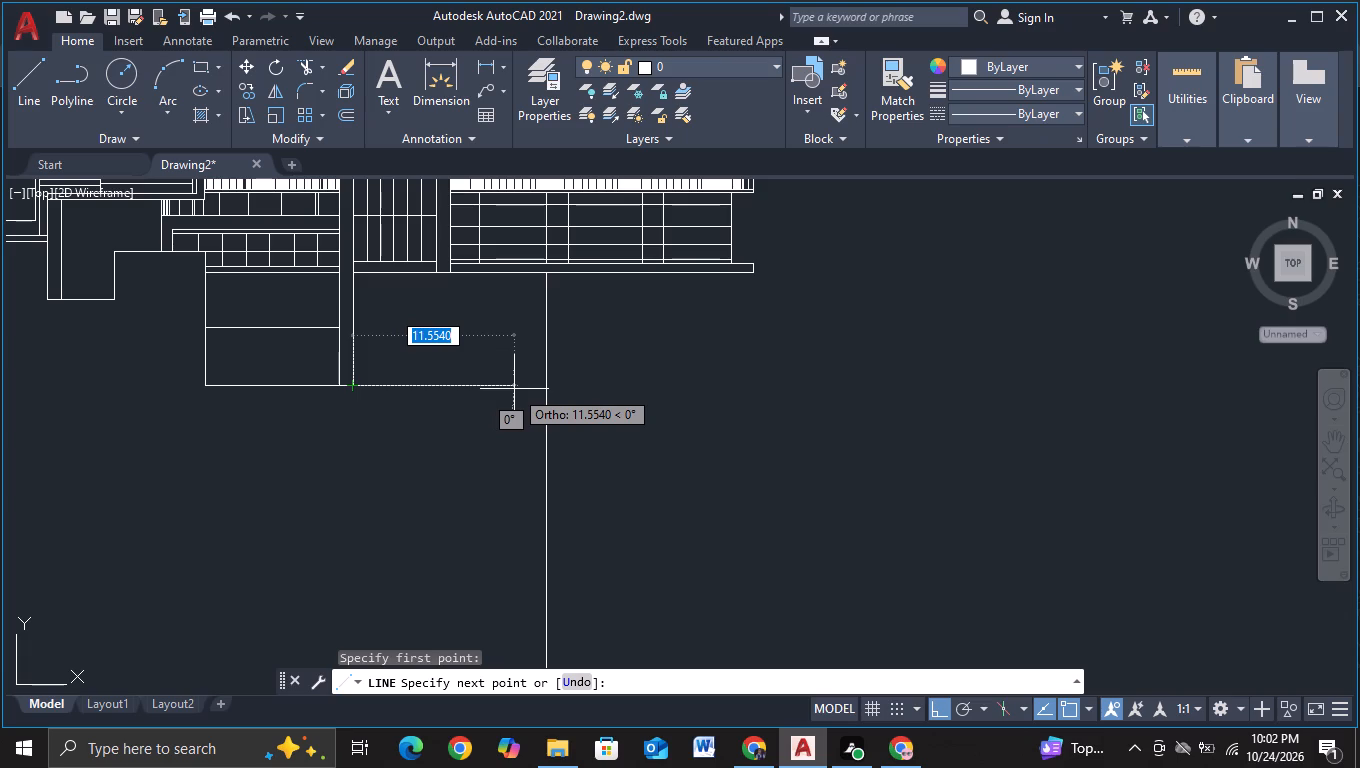
{"action": "left_click", "coordinate": [514, 389]}
{"action": "key", "text": "Escape"}
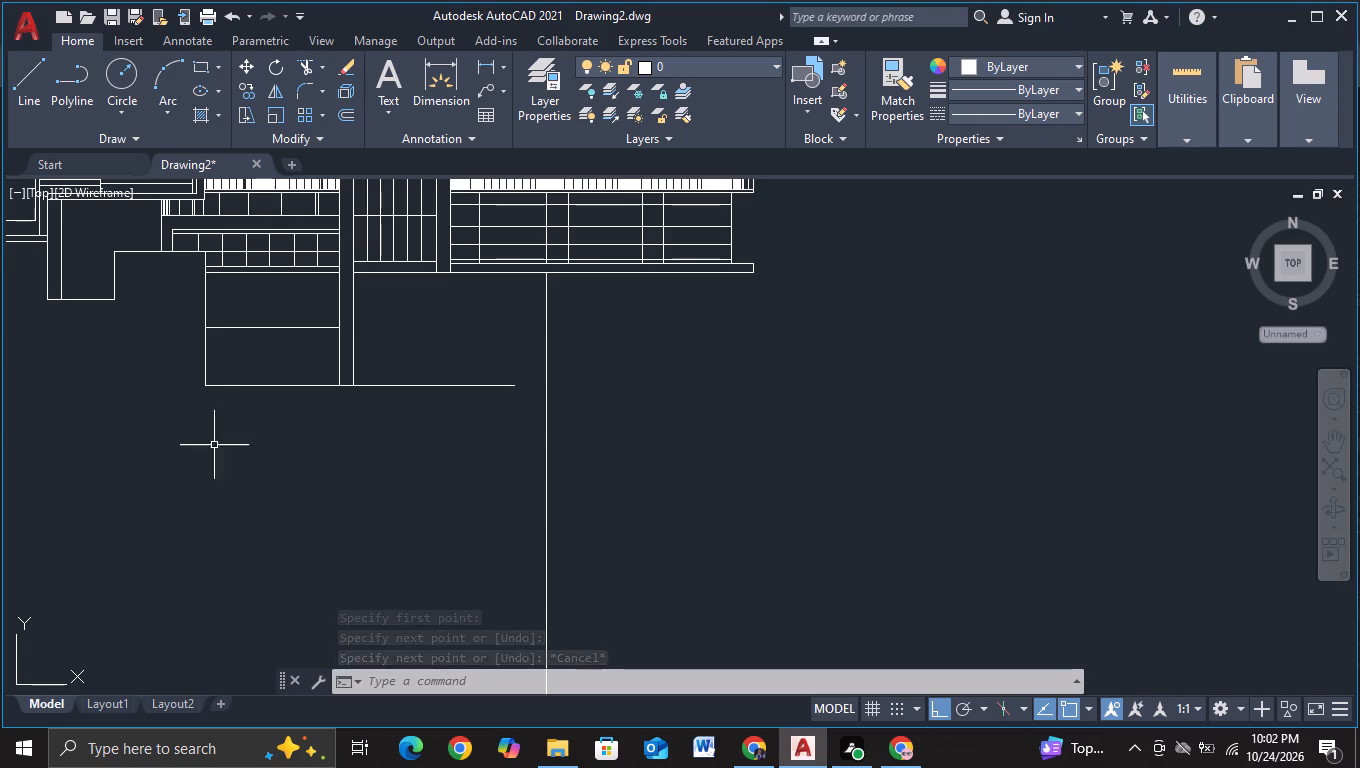
From that line's right end, draw a line about 11 units down and about 11.55 units back left, ending beneath the pillar's right edge.
{"action": "left_click", "coordinate": [28, 91]}
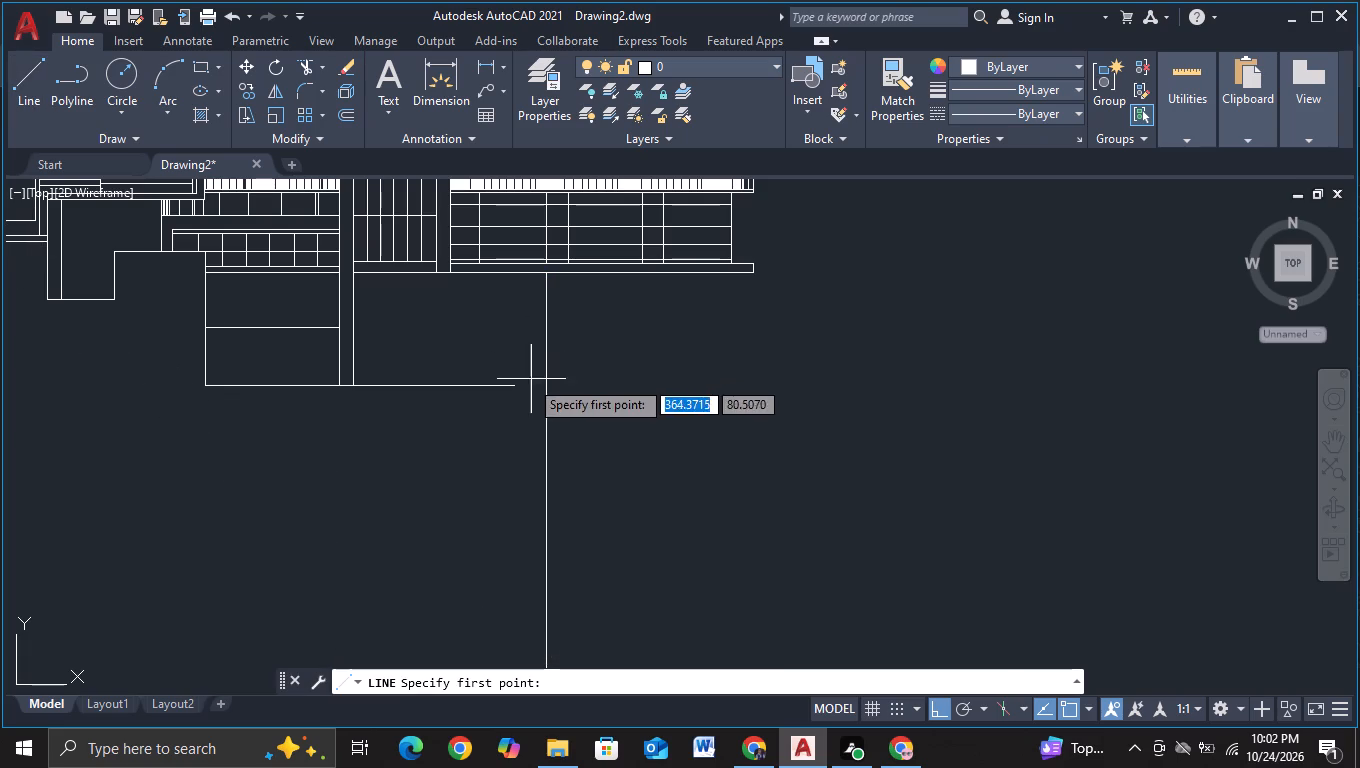
{"action": "left_click", "coordinate": [513, 387]}
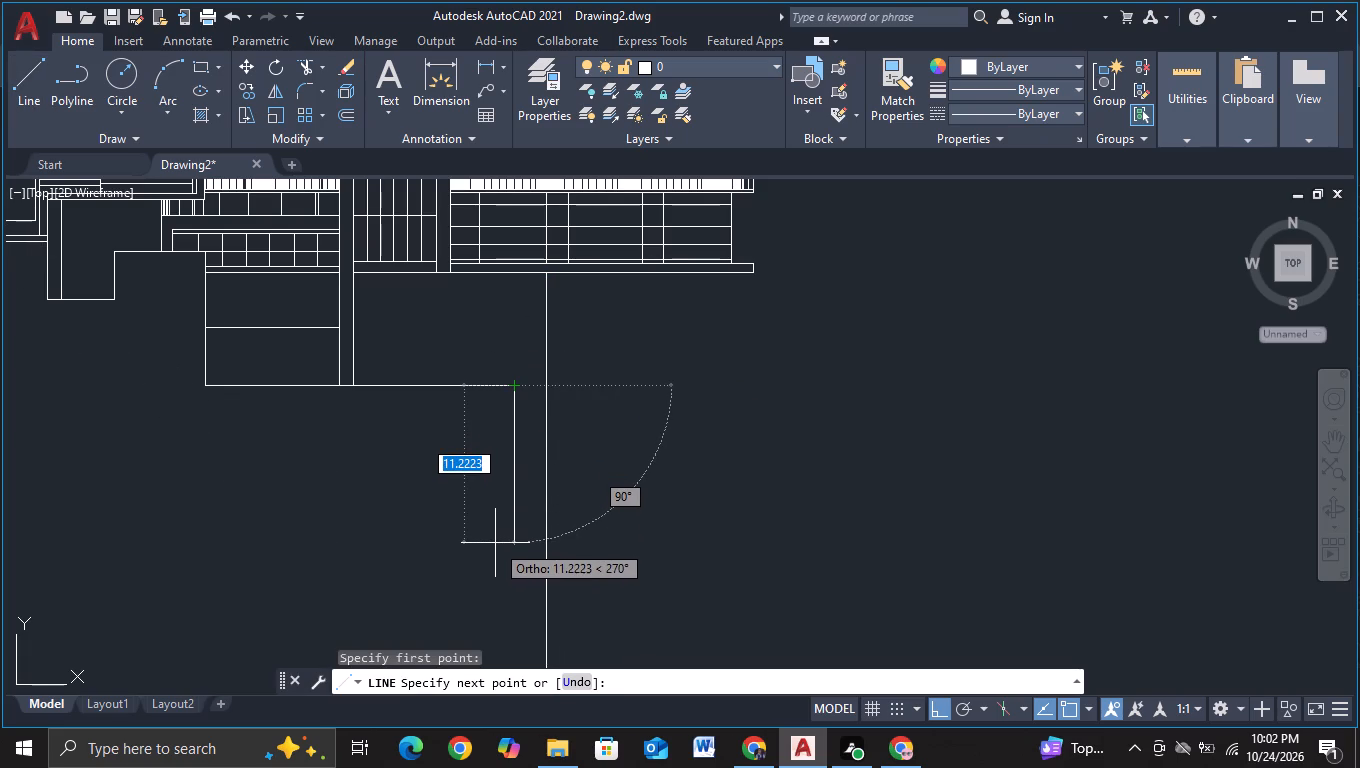
{"action": "left_click", "coordinate": [496, 540]}
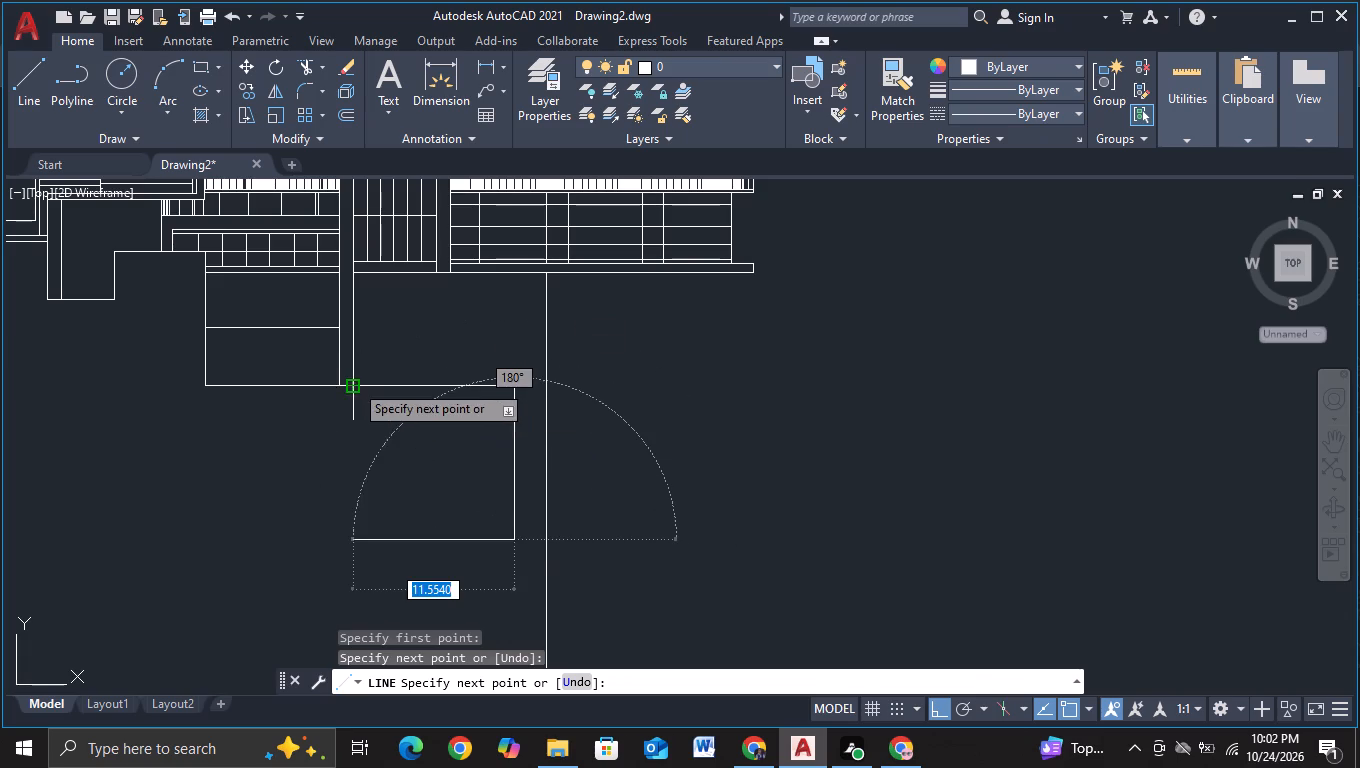
{"action": "left_click", "coordinate": [351, 543]}
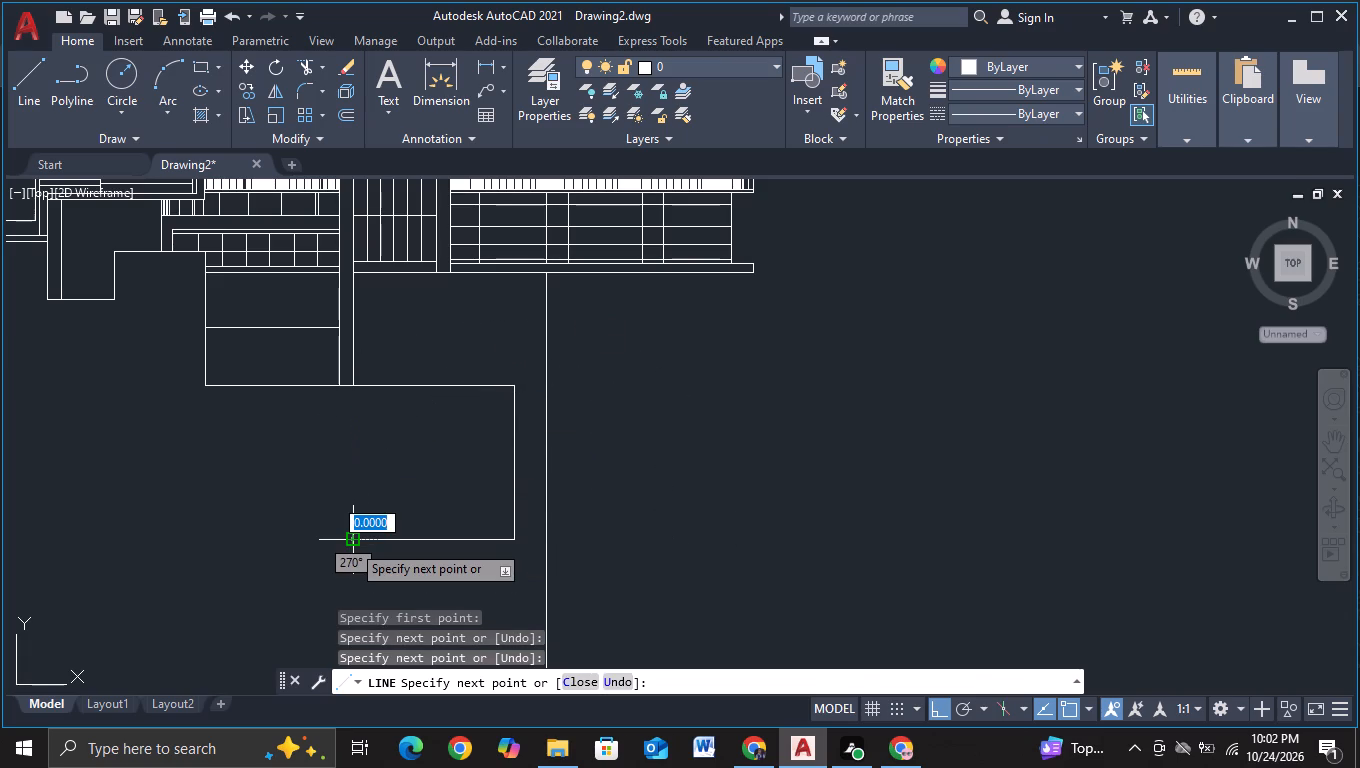
{"action": "key", "text": "Escape"}
Draw a vertical line about 39.2 units down from inside the base slab, left of the long vertical line and ending level with its lower end.
{"action": "scroll", "coordinate": [417, 492], "scroll_direction": "down", "scroll_amount": 1}
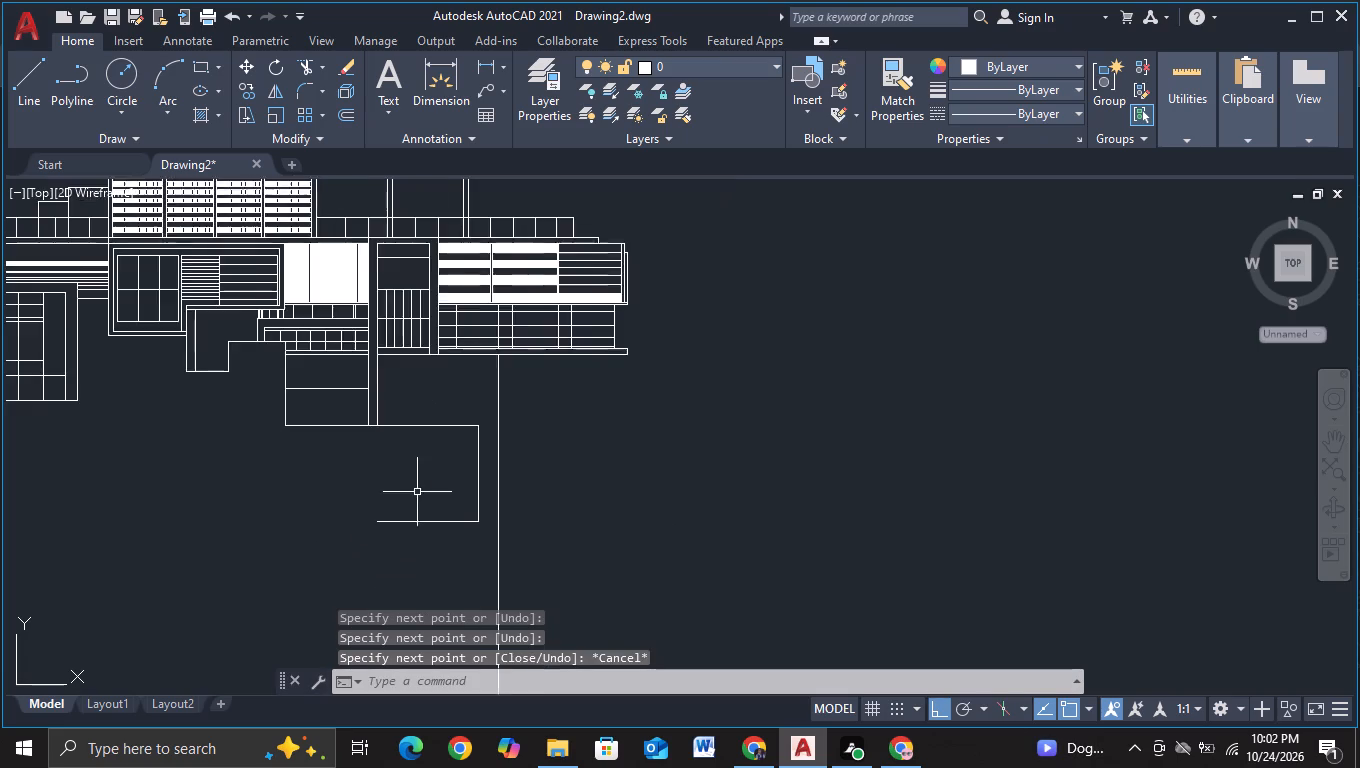
{"action": "middle_click_drag", "start_coordinate": [417, 492], "coordinate": [466, 401]}
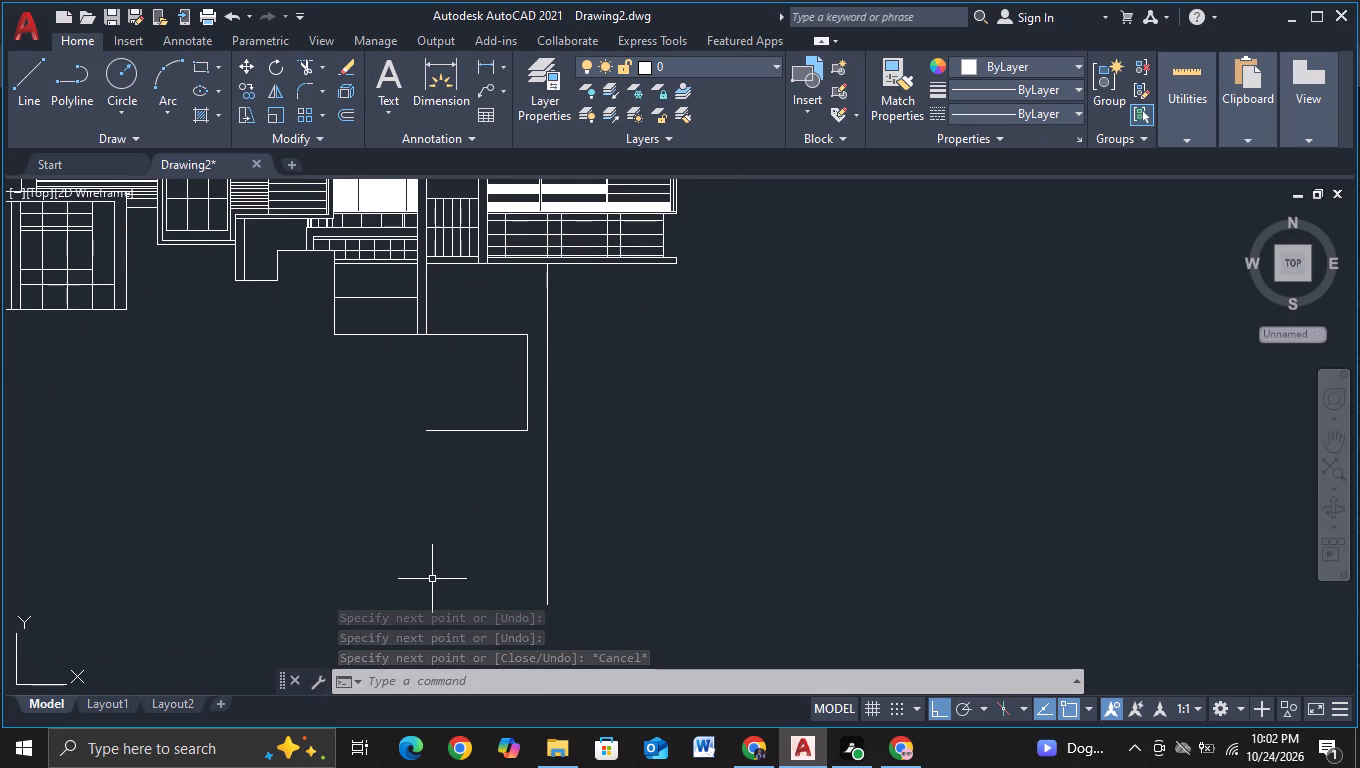
{"action": "left_click", "coordinate": [20, 80]}
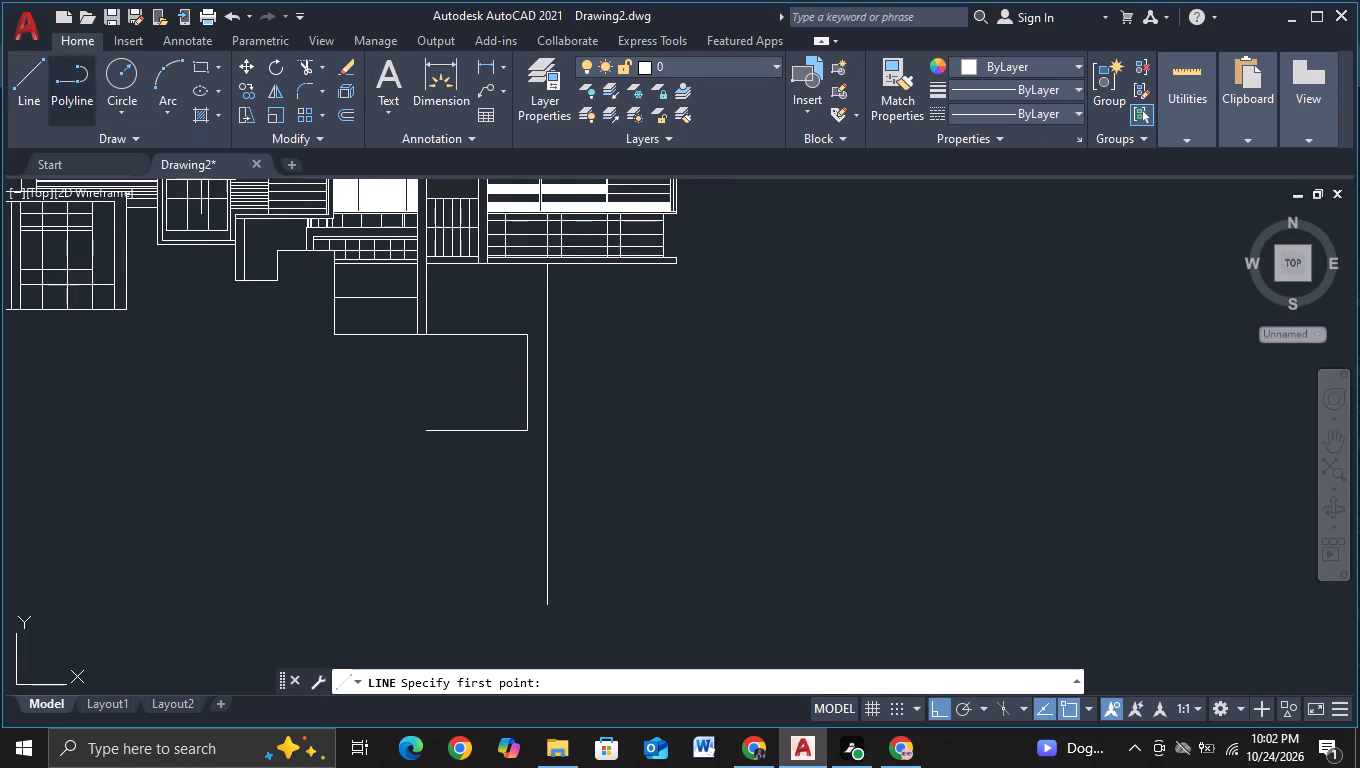
{"action": "middle_click_drag", "start_coordinate": [533, 601], "coordinate": [482, 673]}
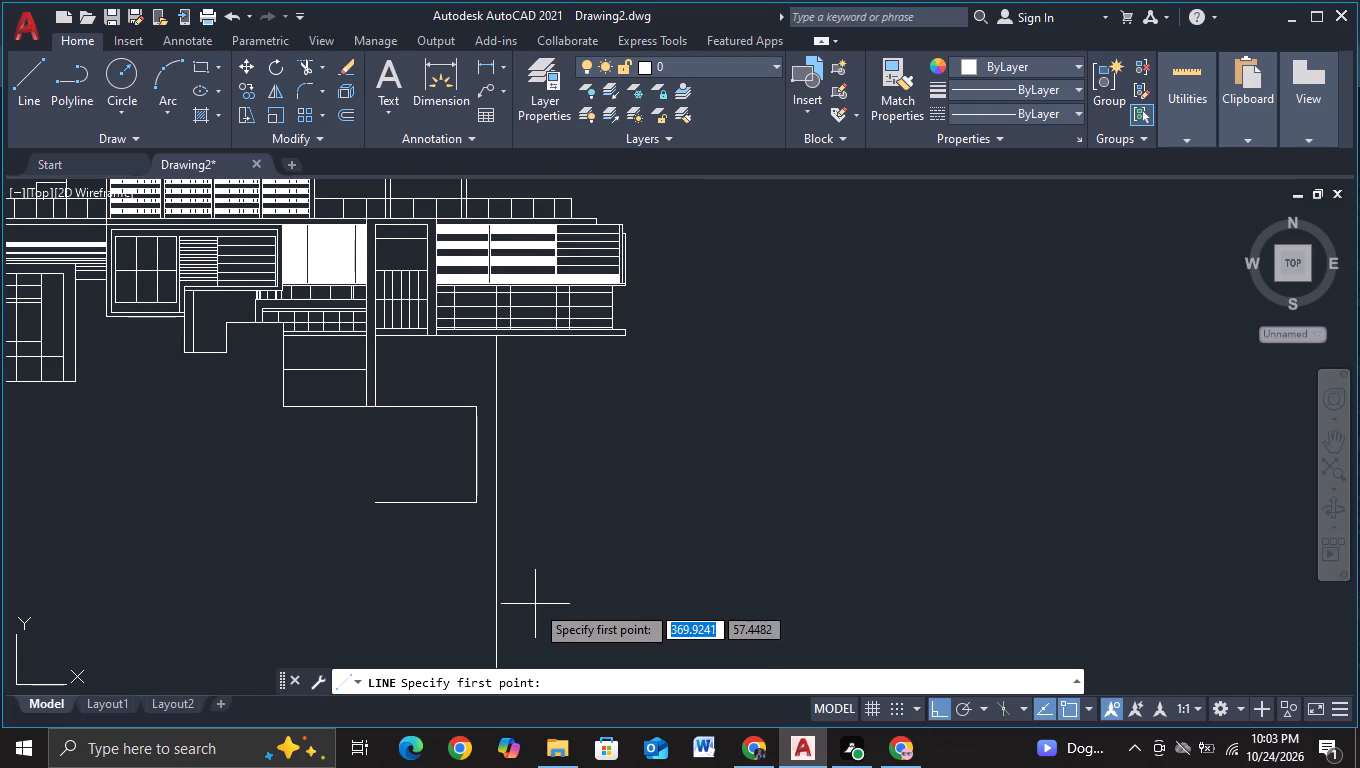
{"action": "scroll", "coordinate": [484, 374], "scroll_direction": "up", "scroll_amount": 1}
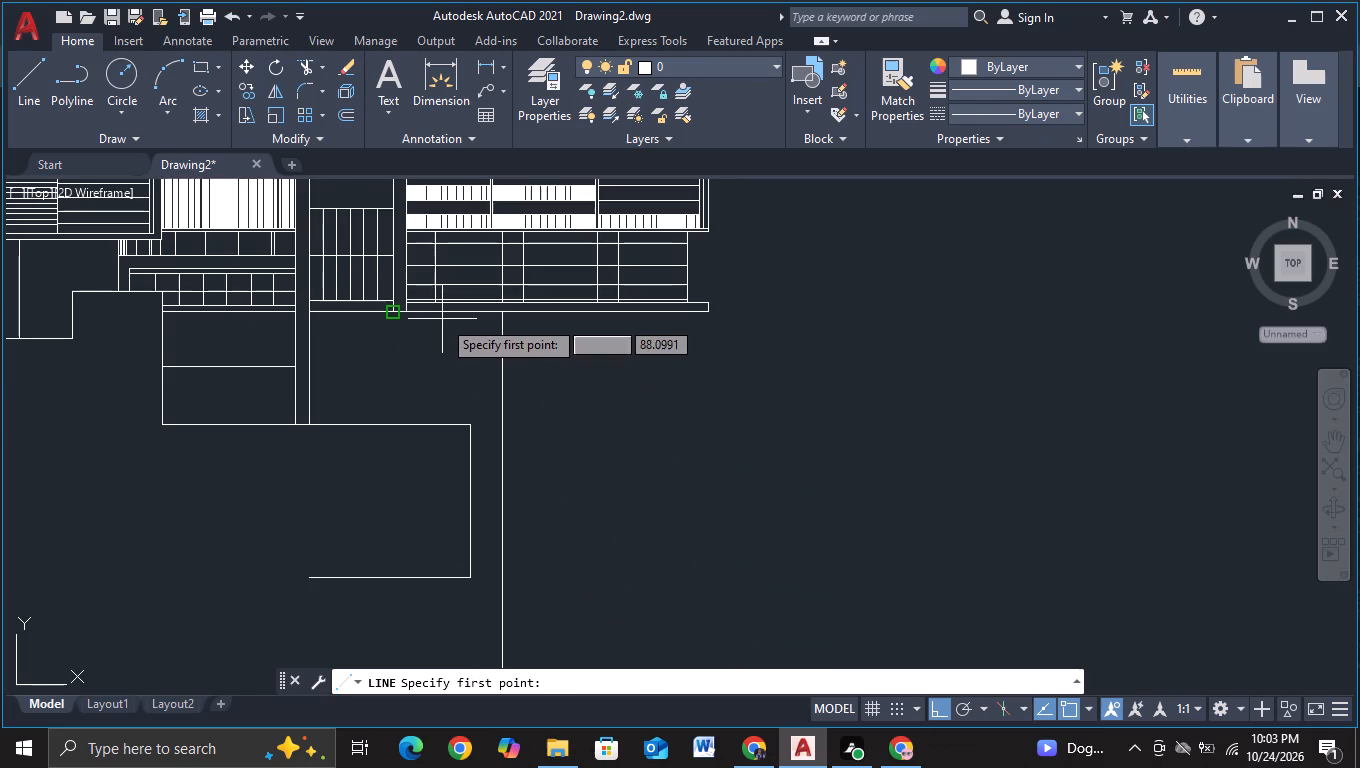
{"action": "scroll", "coordinate": [445, 322], "scroll_direction": "up", "scroll_amount": 2}
{"action": "key", "text": "F3"}
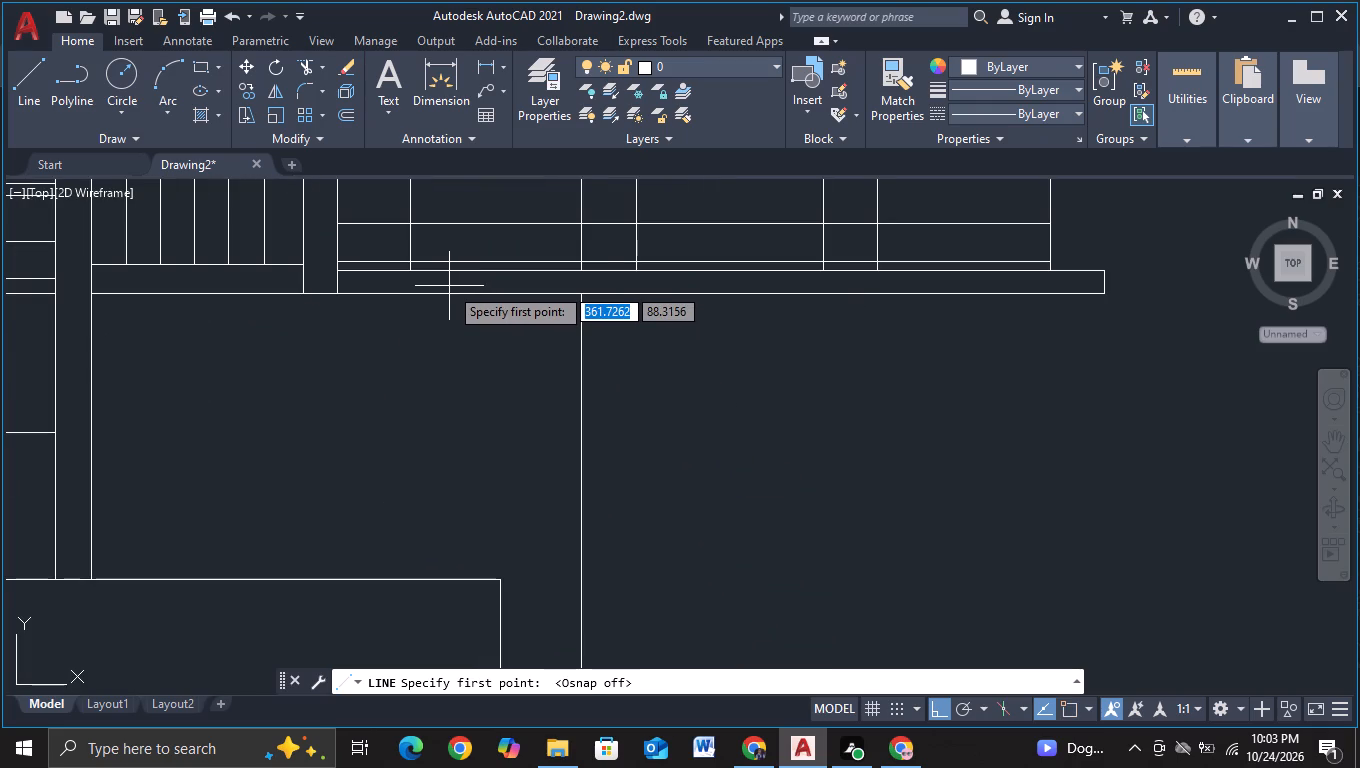
{"action": "left_click", "coordinate": [441, 287]}
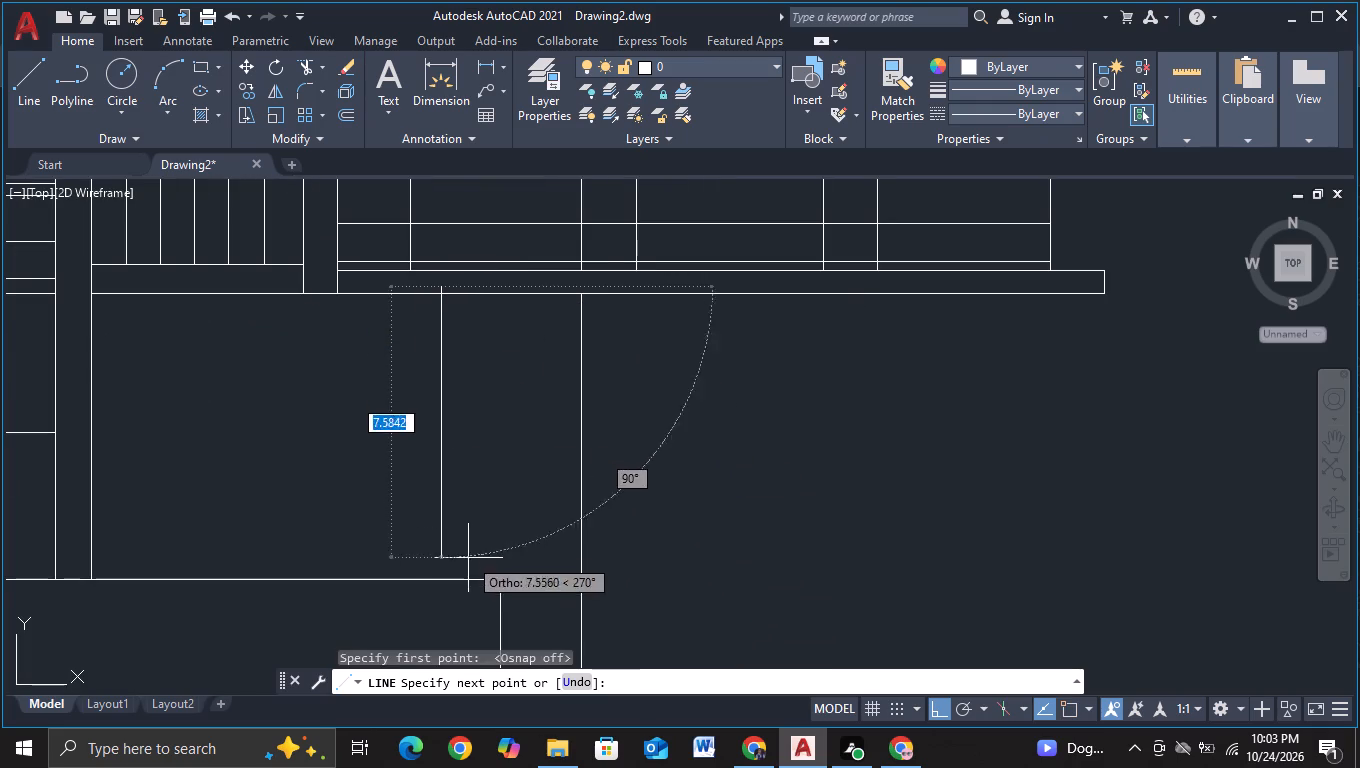
{"action": "scroll", "coordinate": [451, 624], "scroll_direction": "down", "scroll_amount": 1}
{"action": "middle_click_drag", "start_coordinate": [451, 624], "coordinate": [483, 410]}
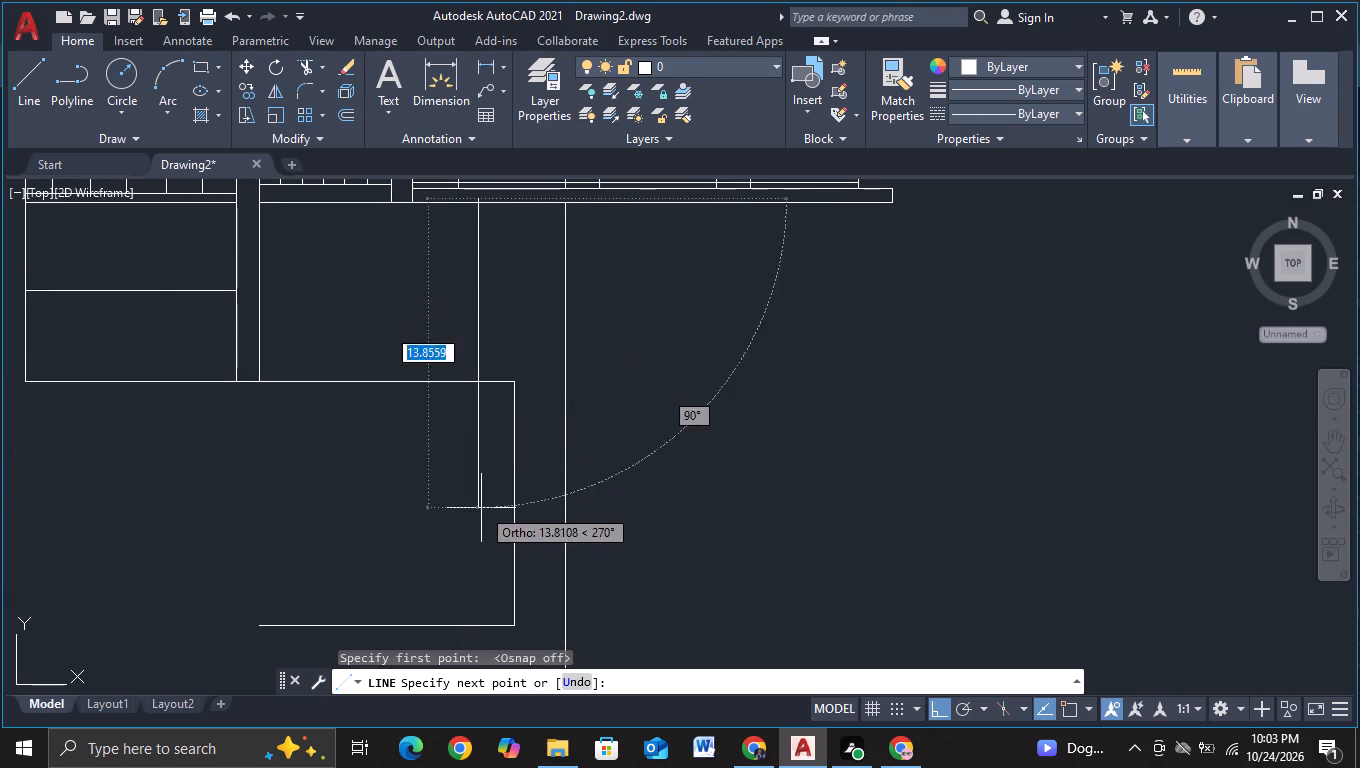
{"action": "scroll", "coordinate": [476, 556], "scroll_direction": "down", "scroll_amount": 2}
{"action": "middle_click_drag", "start_coordinate": [479, 578], "coordinate": [488, 414]}
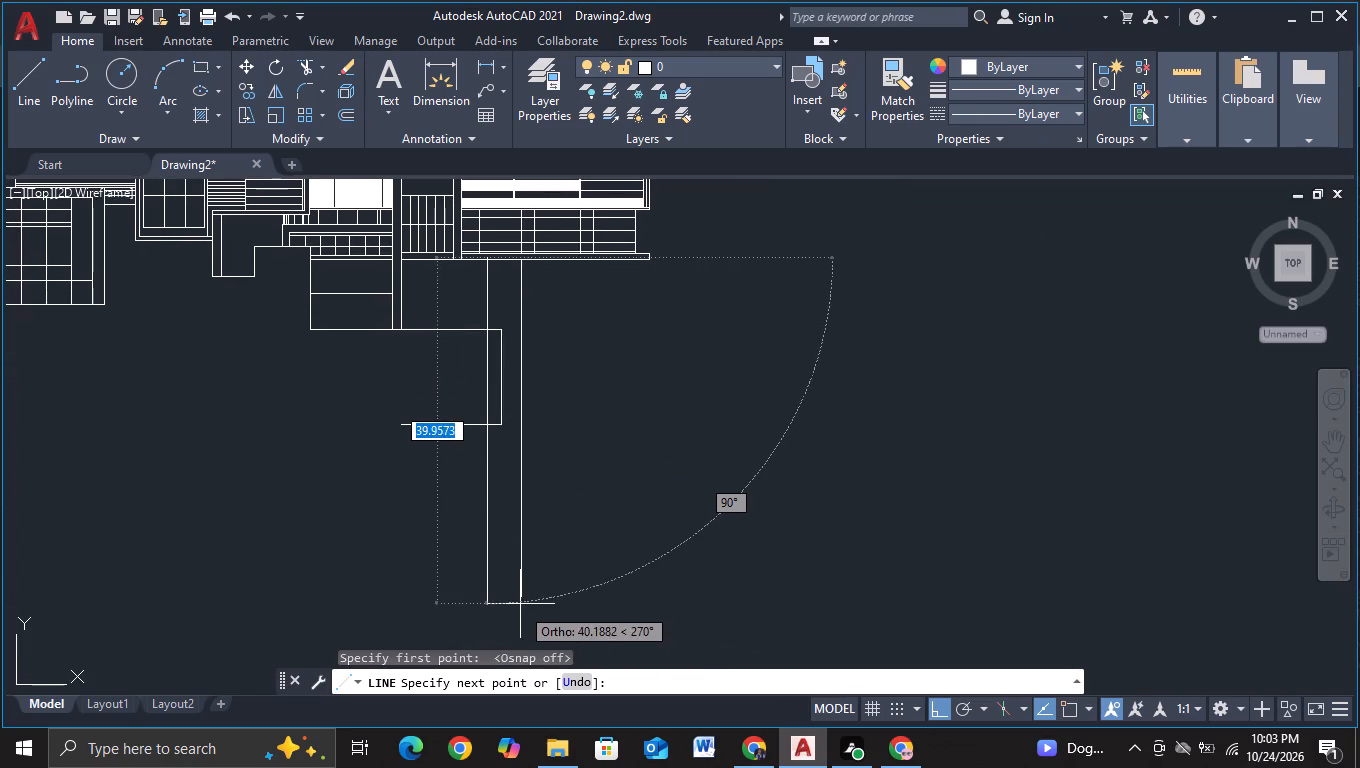
{"action": "key", "text": "F3"}
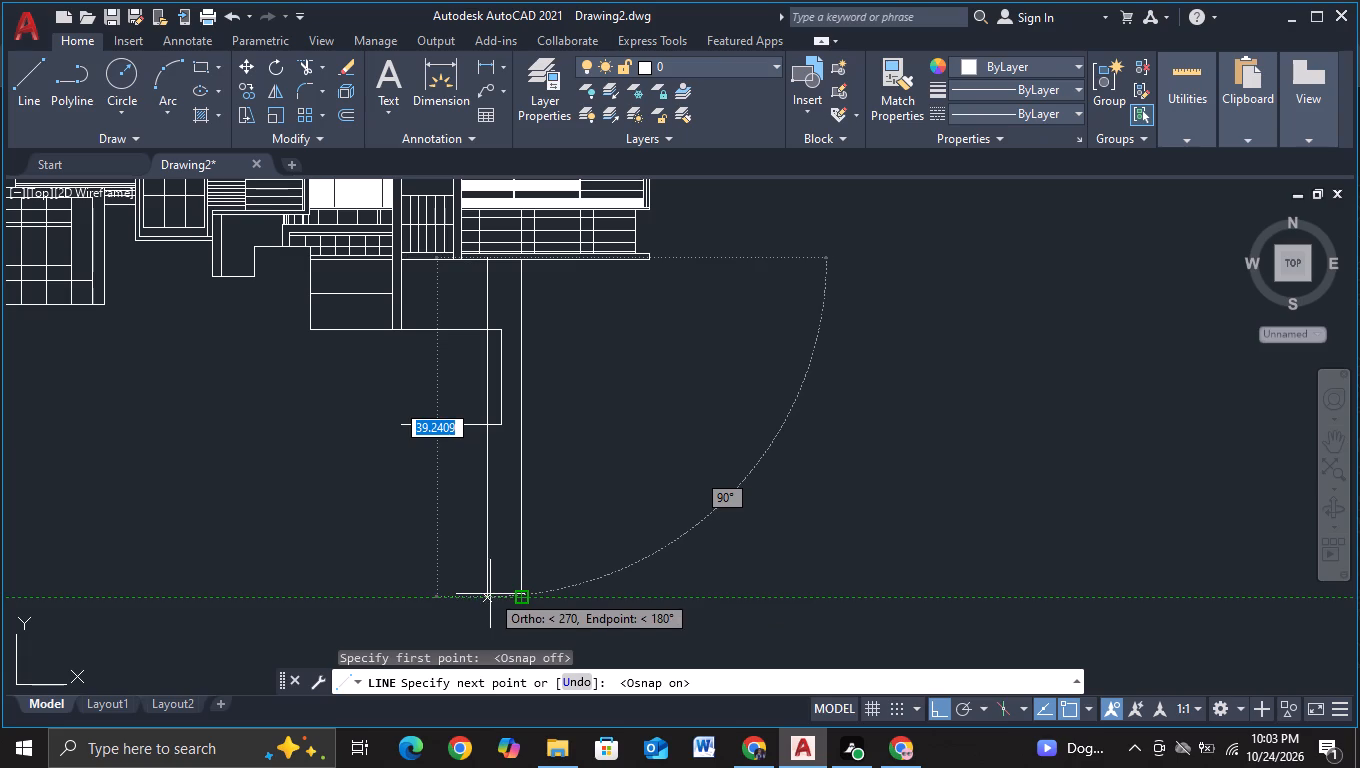
{"action": "left_click", "coordinate": [489, 598]}
{"action": "key", "text": "Escape"}
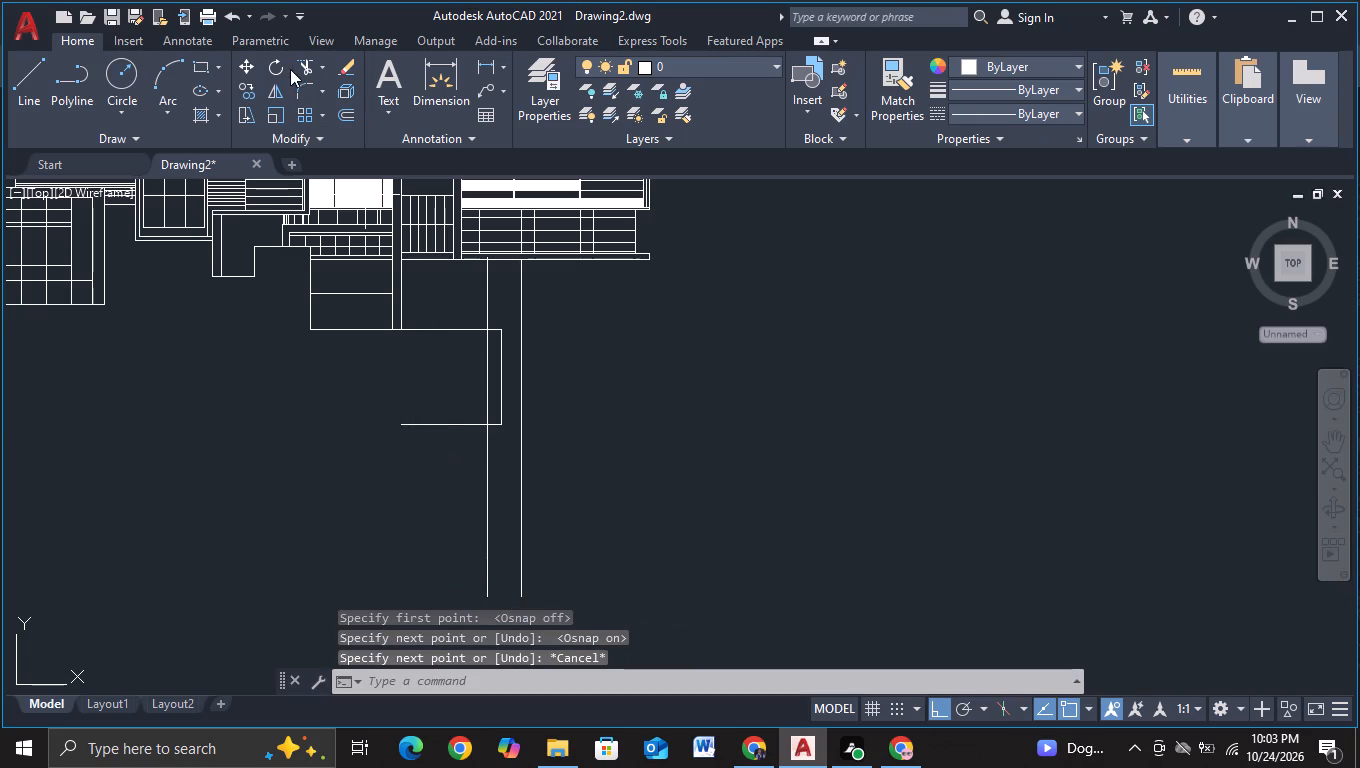
Trim the new vertical line where it crosses the open box outline and where it overhangs into the base slab.
{"action": "left_click", "coordinate": [298, 66]}
{"action": "scroll", "coordinate": [494, 343], "scroll_direction": "up", "scroll_amount": 1}
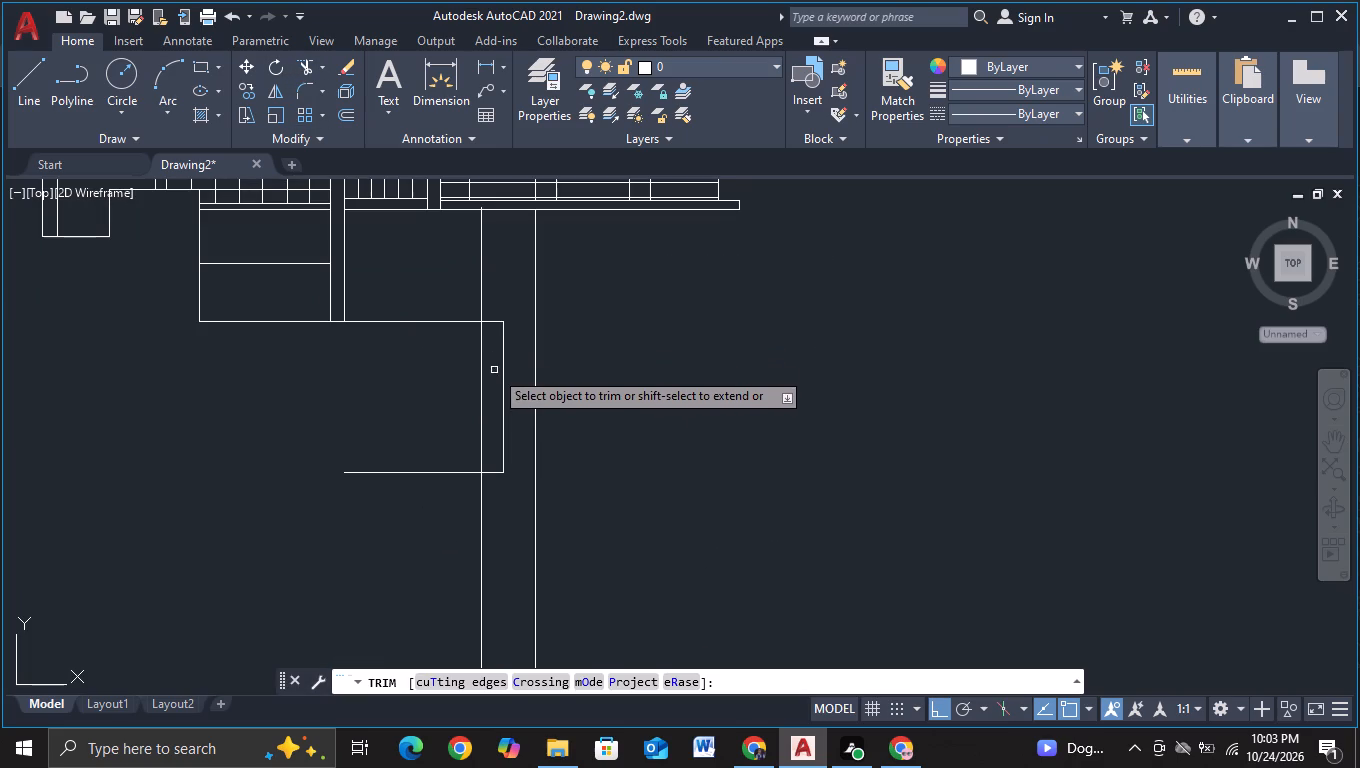
{"action": "left_click", "coordinate": [482, 373]}
{"action": "scroll", "coordinate": [493, 225], "scroll_direction": "up", "scroll_amount": 2}
{"action": "middle_click_drag", "start_coordinate": [494, 225], "coordinate": [486, 319]}
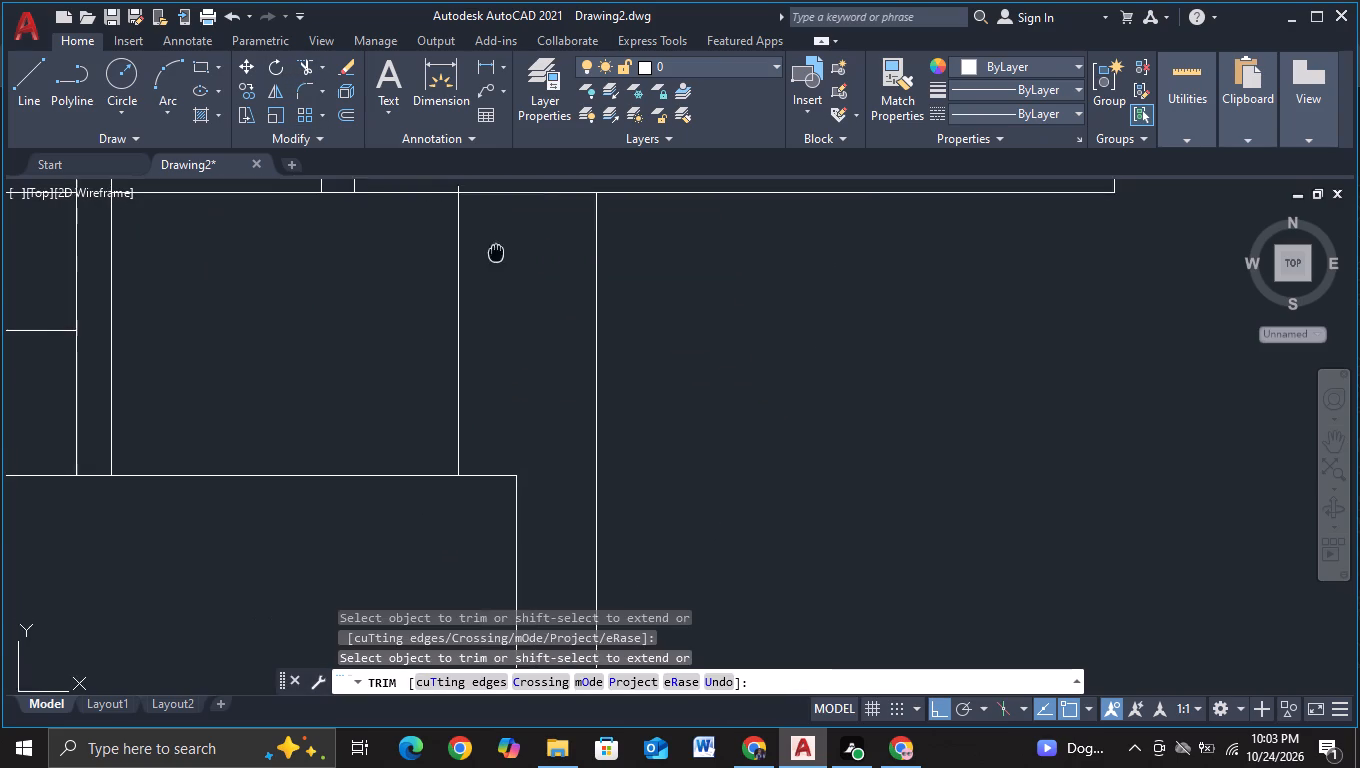
{"action": "middle_click_drag", "start_coordinate": [486, 319], "coordinate": [470, 444]}
{"action": "left_click", "coordinate": [429, 401]}
{"action": "scroll", "coordinate": [458, 459], "scroll_direction": "down", "scroll_amount": 2}
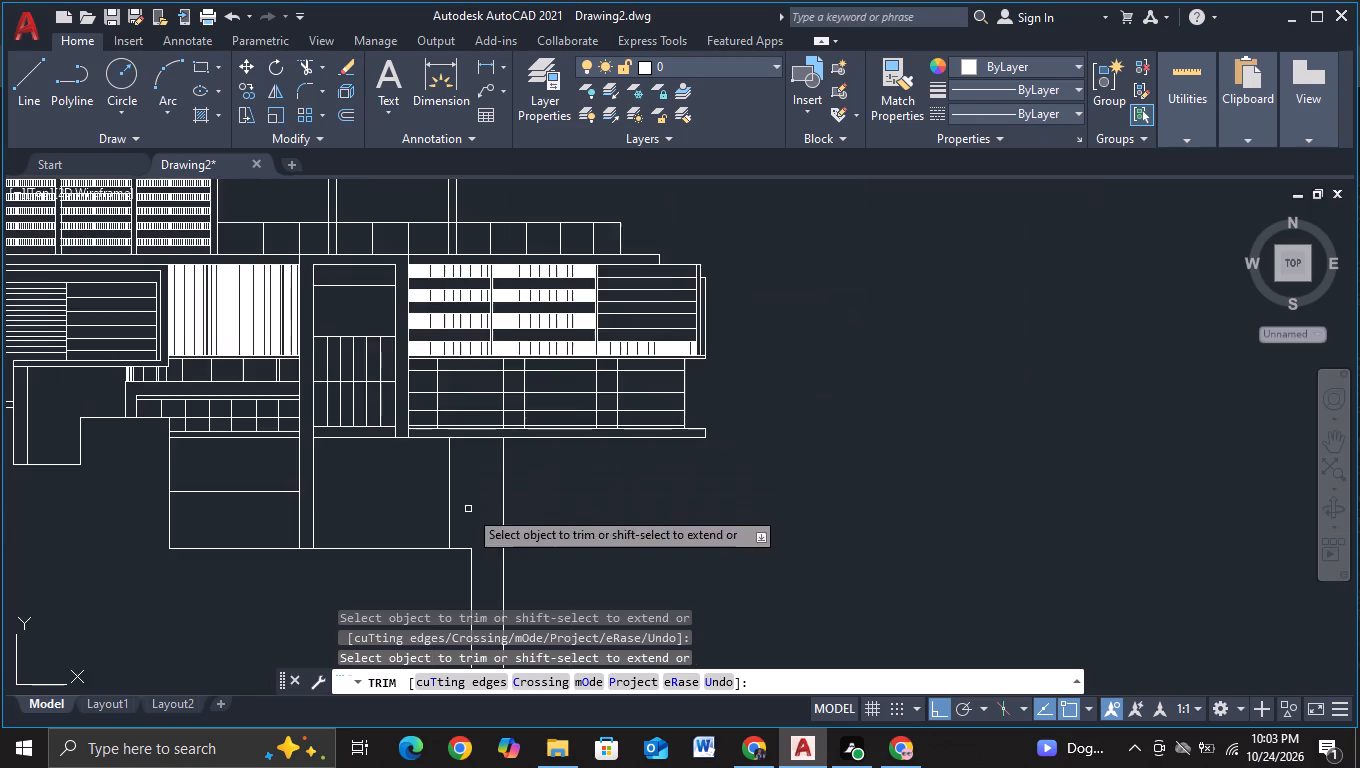
{"action": "middle_click_drag", "start_coordinate": [468, 509], "coordinate": [489, 349]}
{"action": "key", "text": "Escape"}
Draw a long horizontal ground line left from the right vertical line's lower end, ending below the left wing's projecting box.
{"action": "scroll", "coordinate": [572, 452], "scroll_direction": "down", "scroll_amount": 1}
{"action": "middle_click_drag", "start_coordinate": [582, 487], "coordinate": [608, 349]}
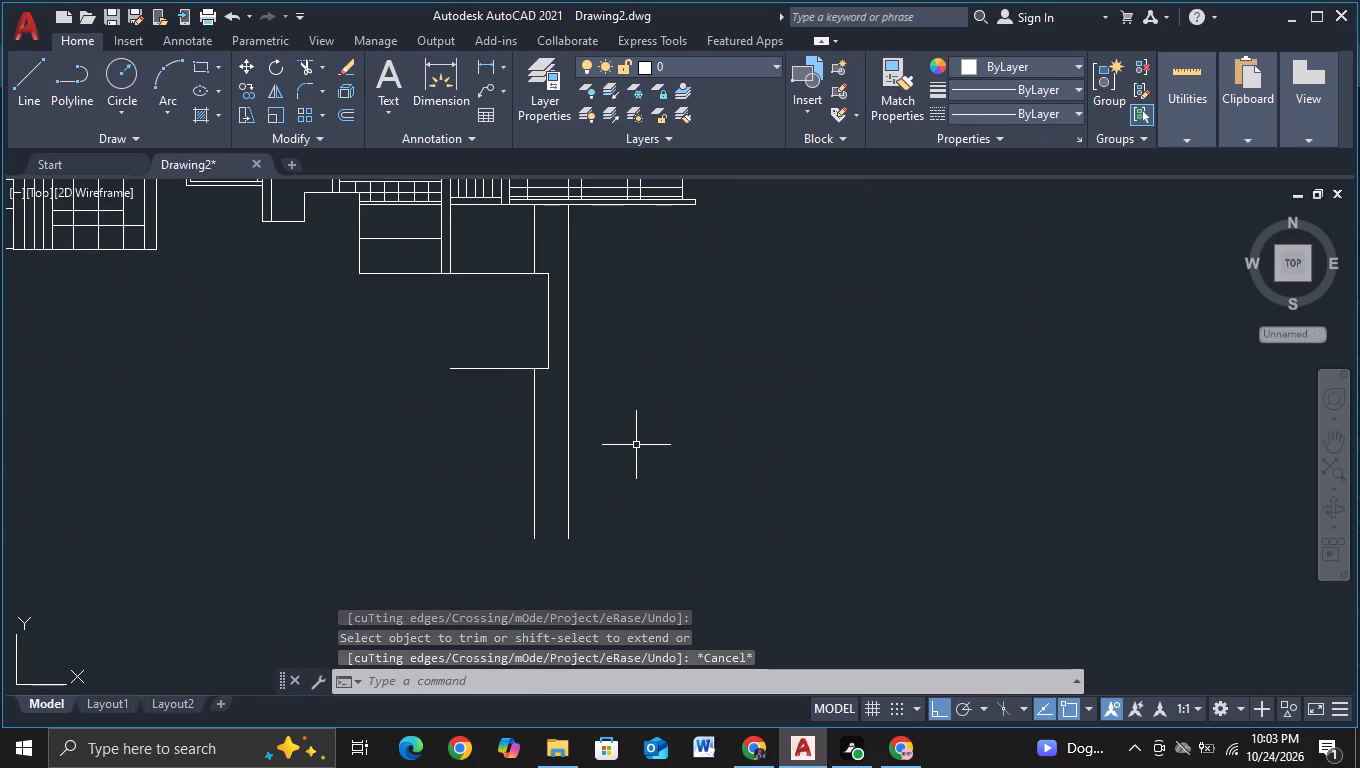
{"action": "scroll", "coordinate": [636, 447], "scroll_direction": "down", "scroll_amount": 1}
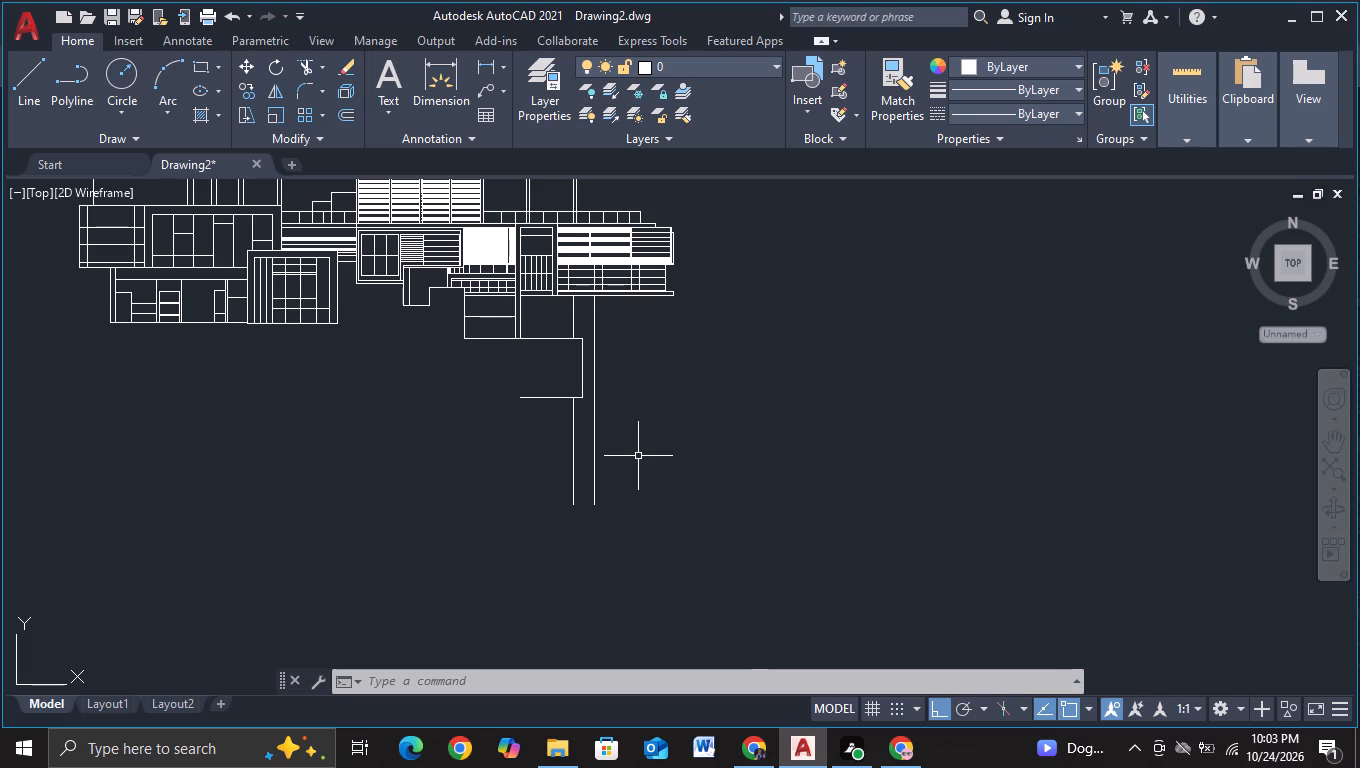
{"action": "left_click", "coordinate": [19, 97]}
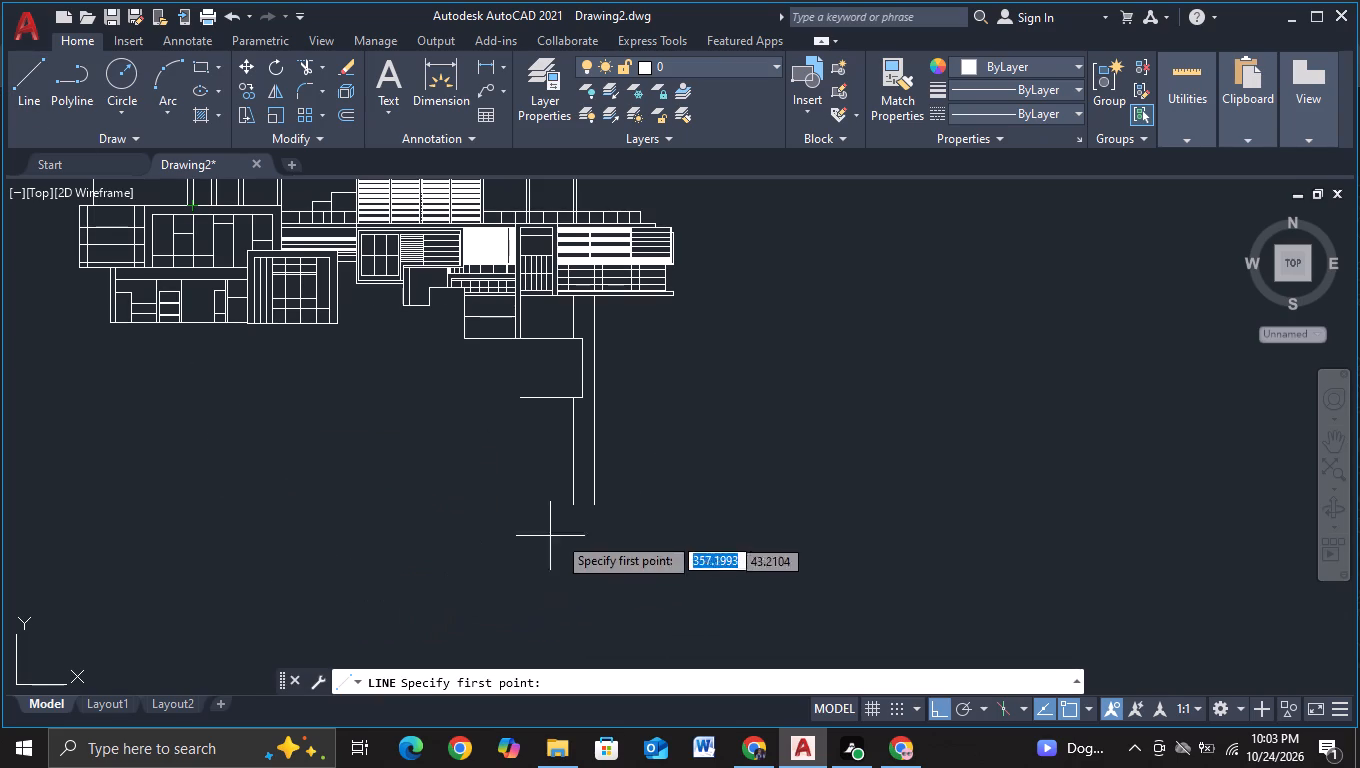
{"action": "left_click", "coordinate": [589, 508]}
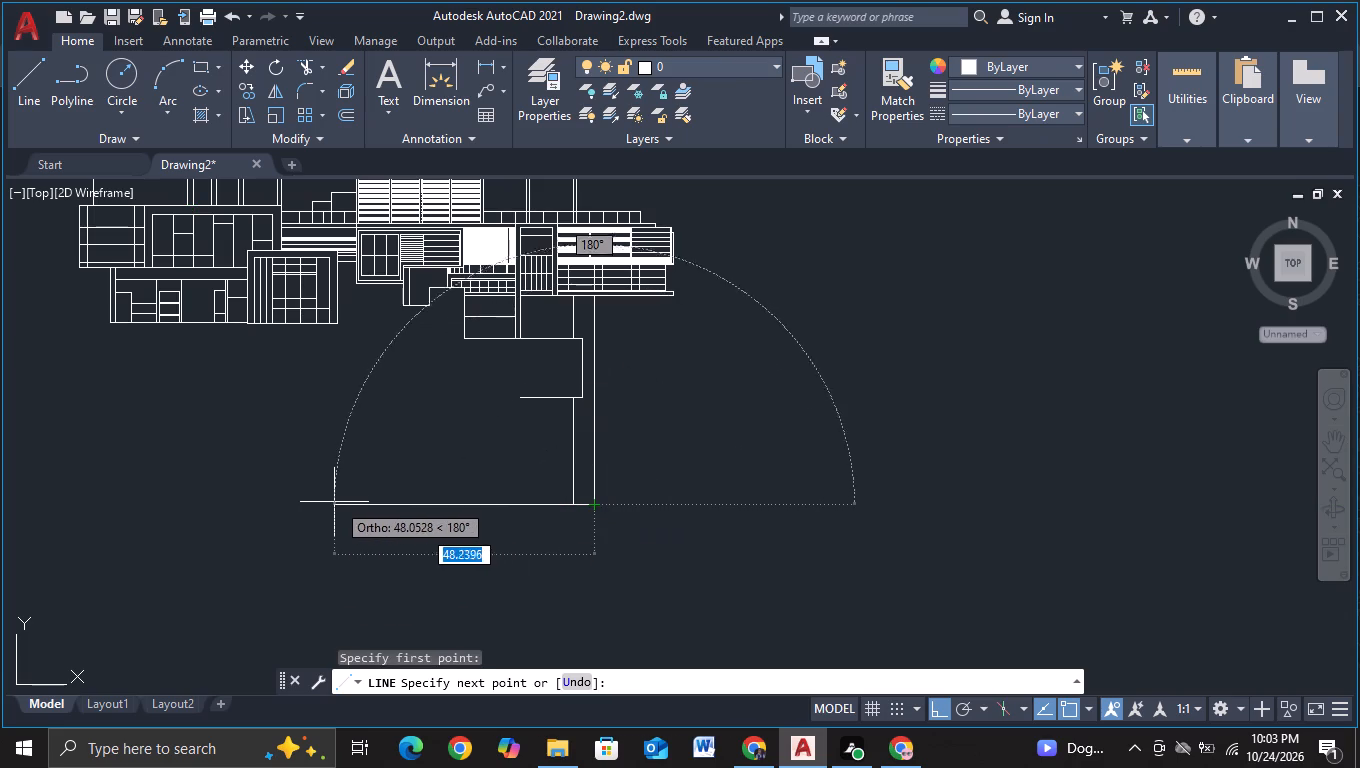
{"action": "left_click", "coordinate": [240, 501]}
{"action": "key", "text": "Escape"}
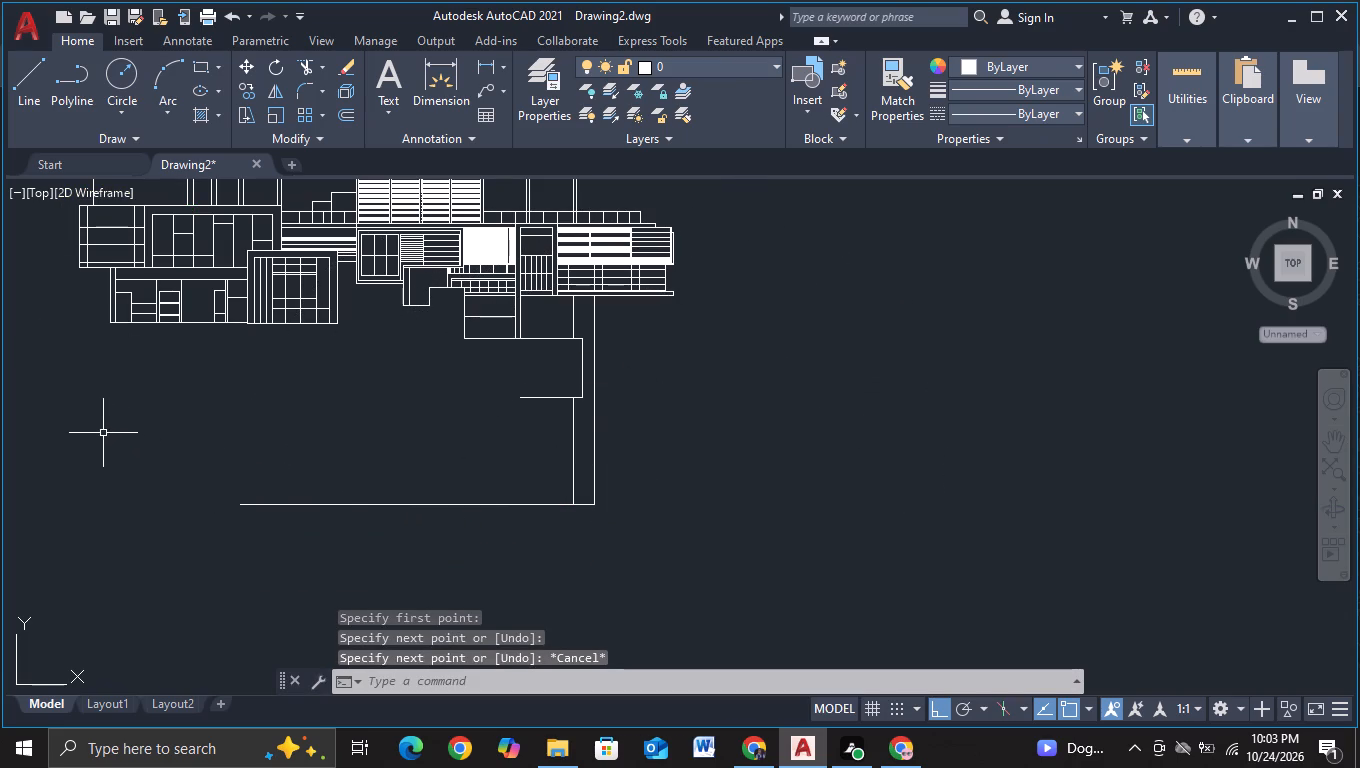
Continue the ground line to the right from the right vertical line's lower end, stopping just past the base slab's right end.
{"action": "left_click", "coordinate": [23, 106]}
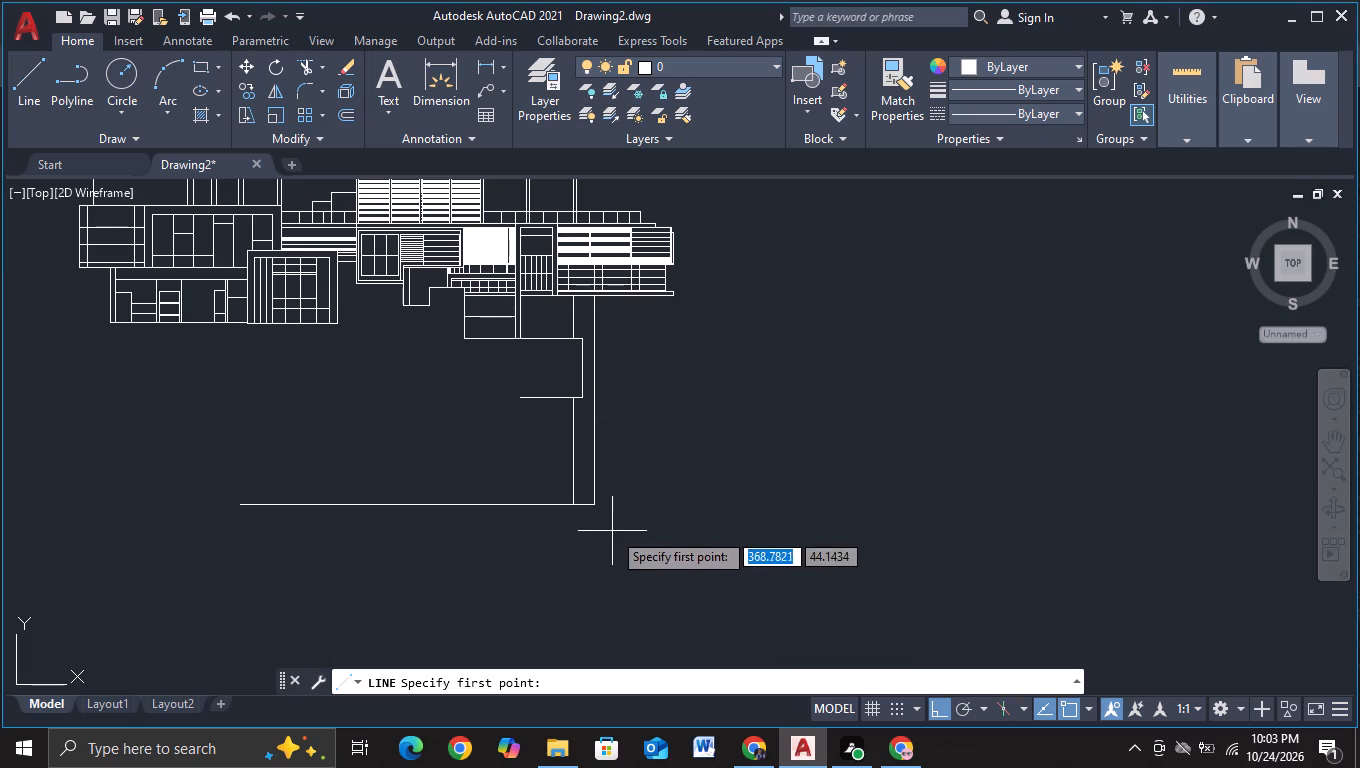
{"action": "left_click", "coordinate": [592, 504]}
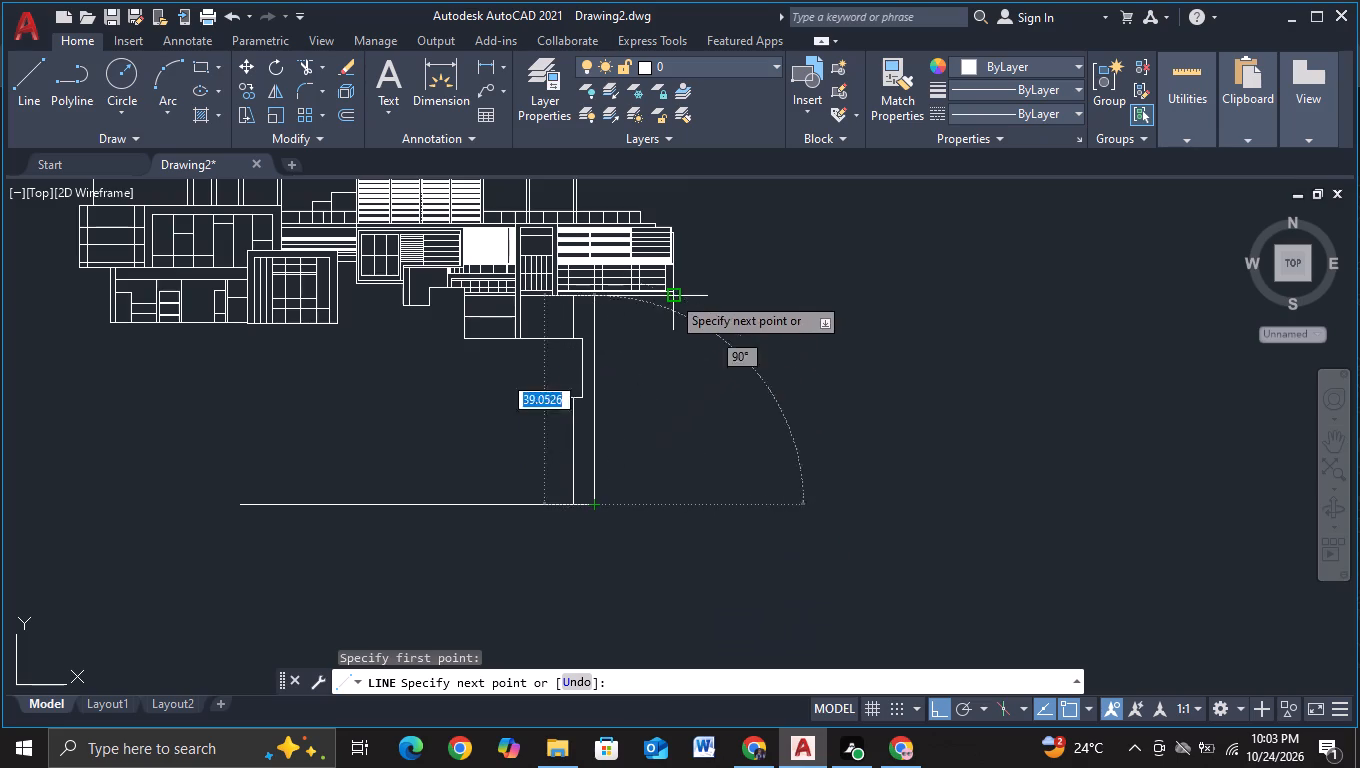
{"action": "left_click", "coordinate": [691, 509]}
{"action": "key", "text": "Escape"}
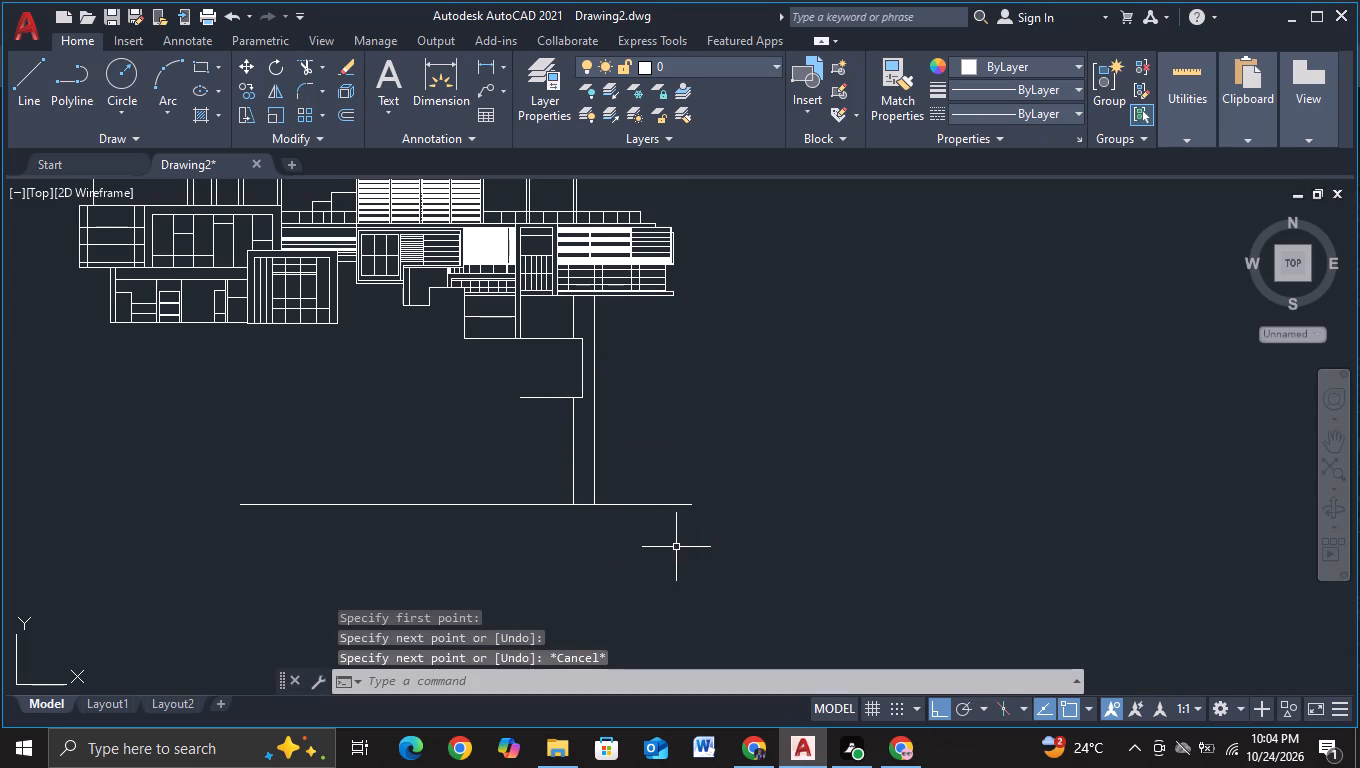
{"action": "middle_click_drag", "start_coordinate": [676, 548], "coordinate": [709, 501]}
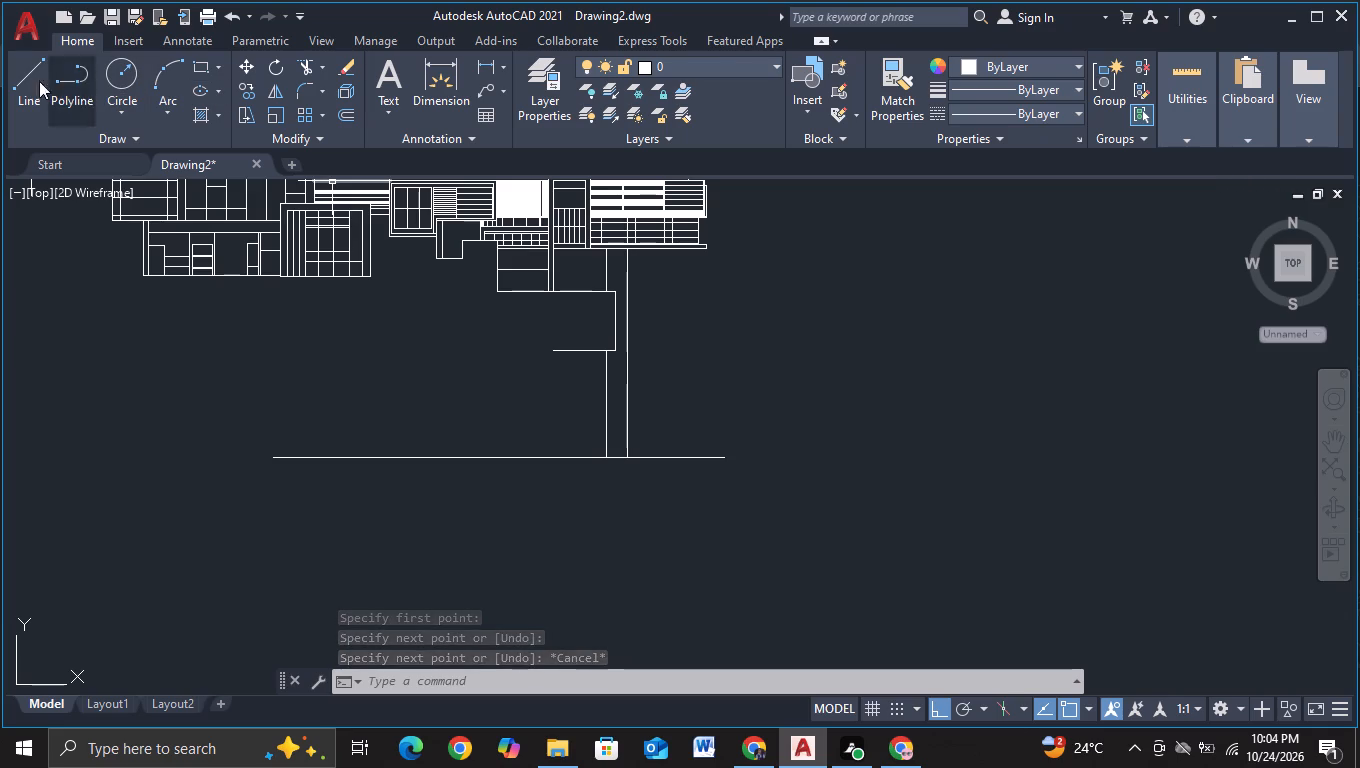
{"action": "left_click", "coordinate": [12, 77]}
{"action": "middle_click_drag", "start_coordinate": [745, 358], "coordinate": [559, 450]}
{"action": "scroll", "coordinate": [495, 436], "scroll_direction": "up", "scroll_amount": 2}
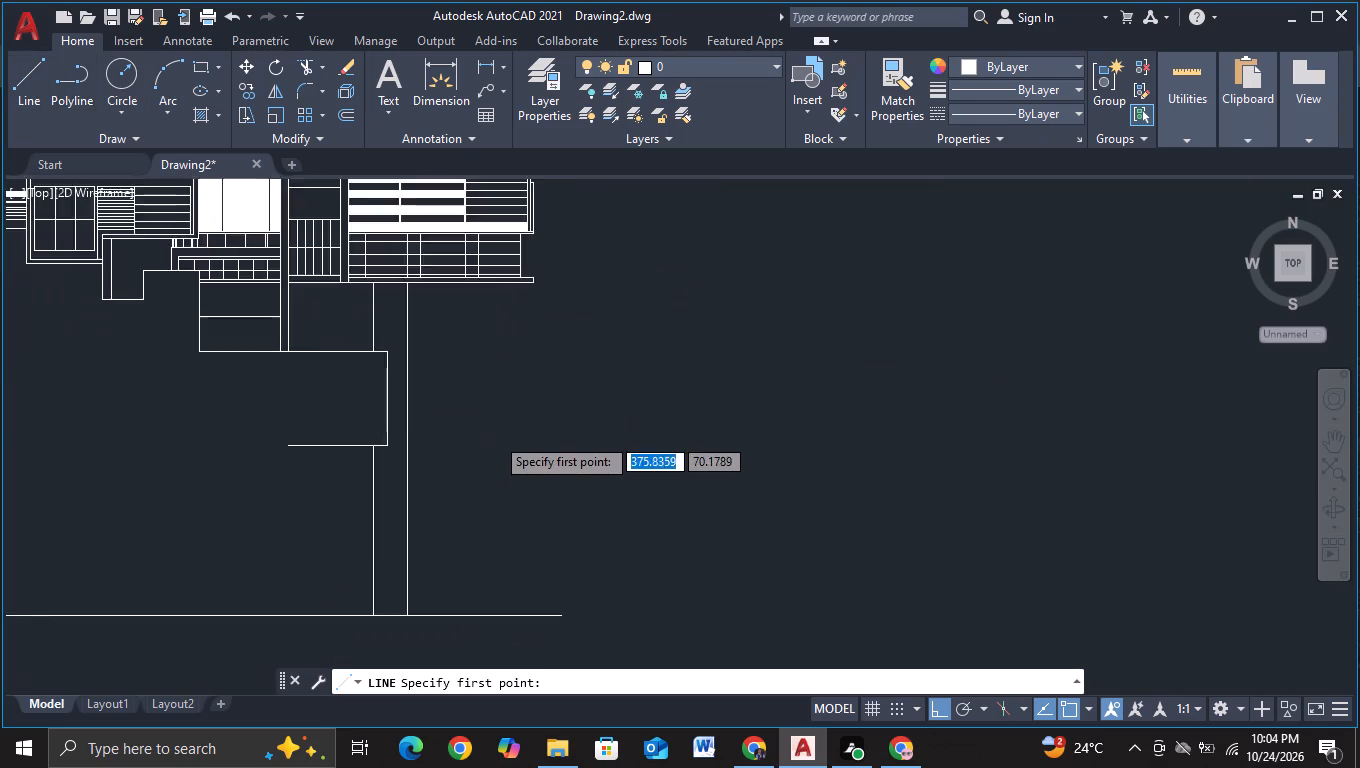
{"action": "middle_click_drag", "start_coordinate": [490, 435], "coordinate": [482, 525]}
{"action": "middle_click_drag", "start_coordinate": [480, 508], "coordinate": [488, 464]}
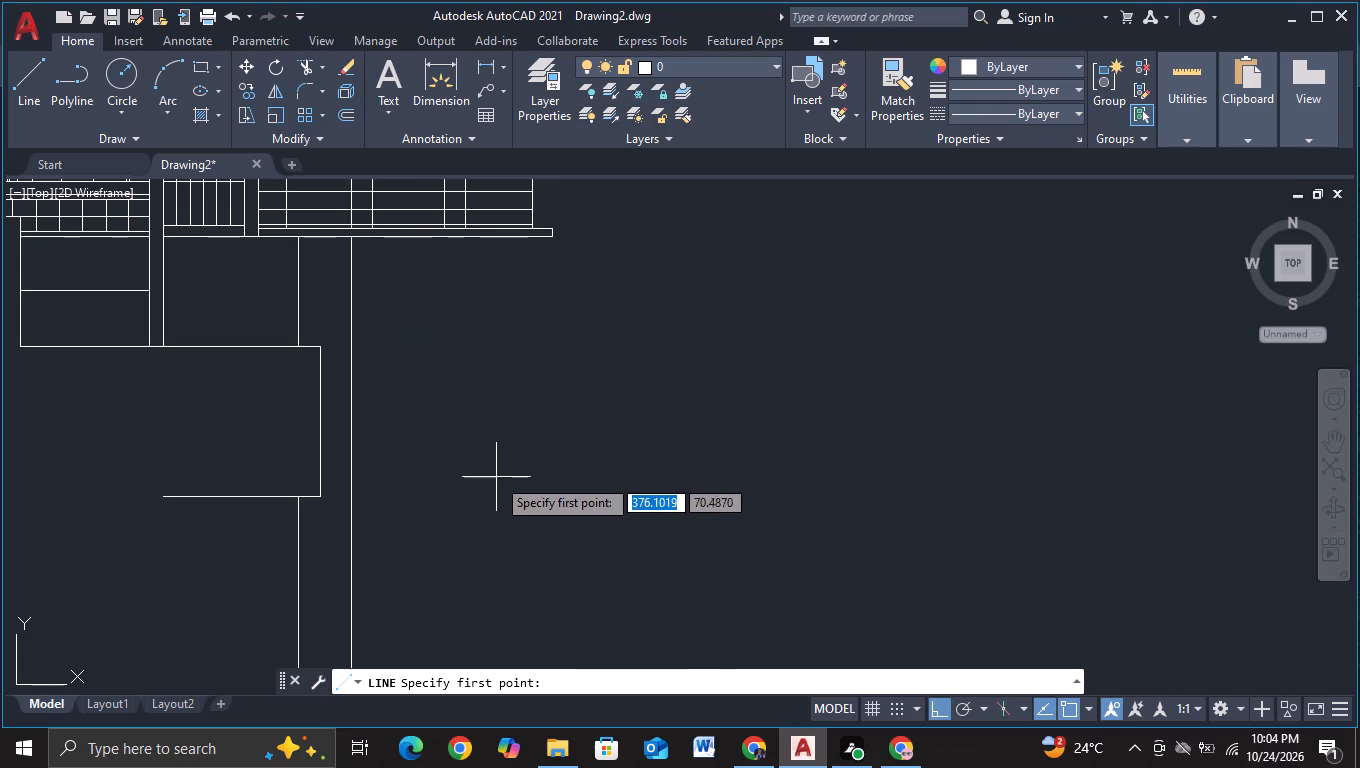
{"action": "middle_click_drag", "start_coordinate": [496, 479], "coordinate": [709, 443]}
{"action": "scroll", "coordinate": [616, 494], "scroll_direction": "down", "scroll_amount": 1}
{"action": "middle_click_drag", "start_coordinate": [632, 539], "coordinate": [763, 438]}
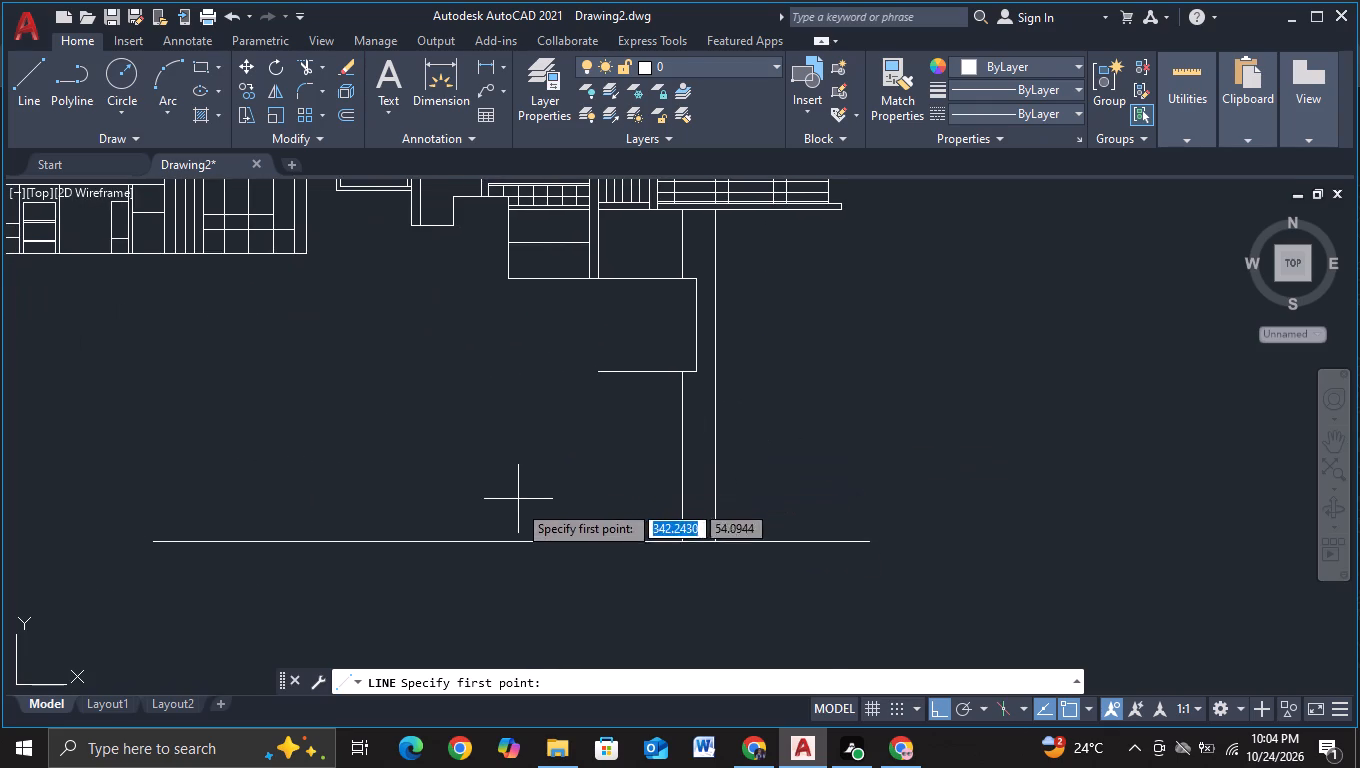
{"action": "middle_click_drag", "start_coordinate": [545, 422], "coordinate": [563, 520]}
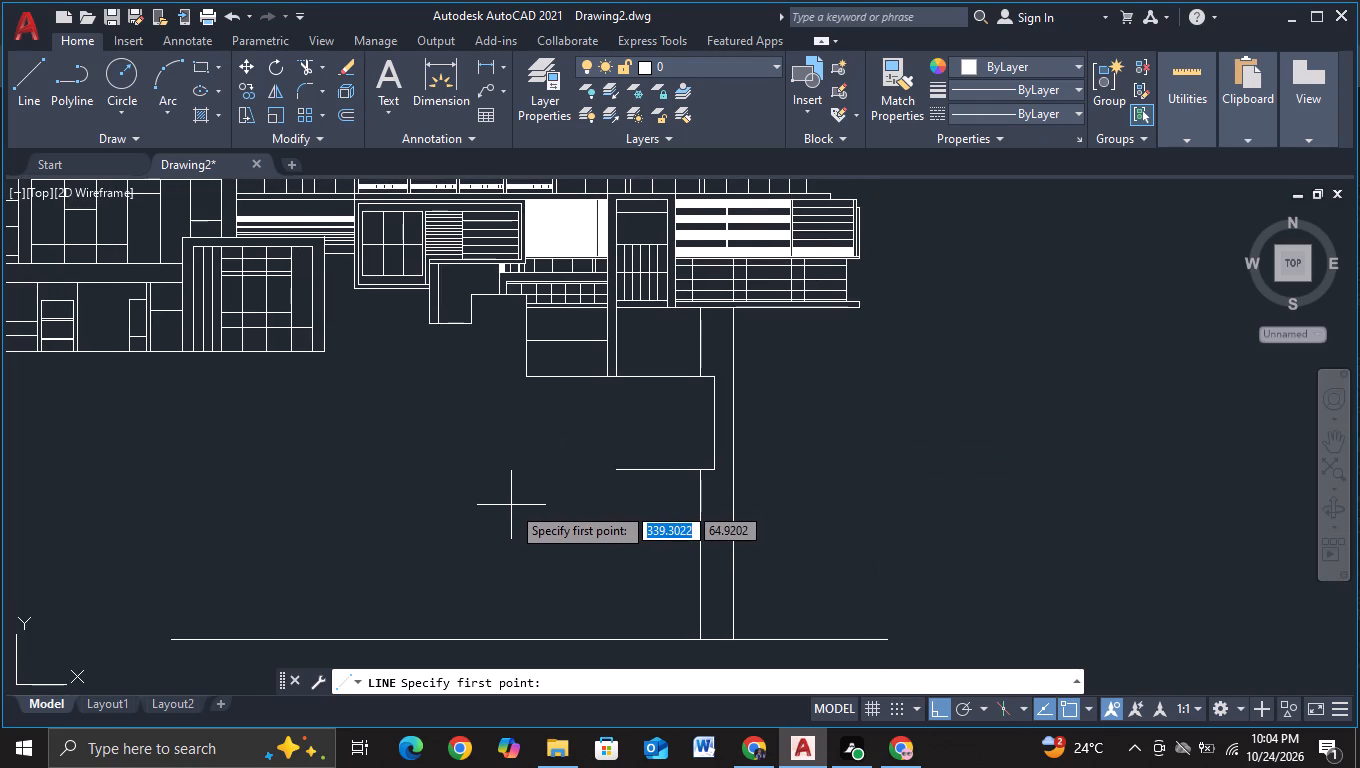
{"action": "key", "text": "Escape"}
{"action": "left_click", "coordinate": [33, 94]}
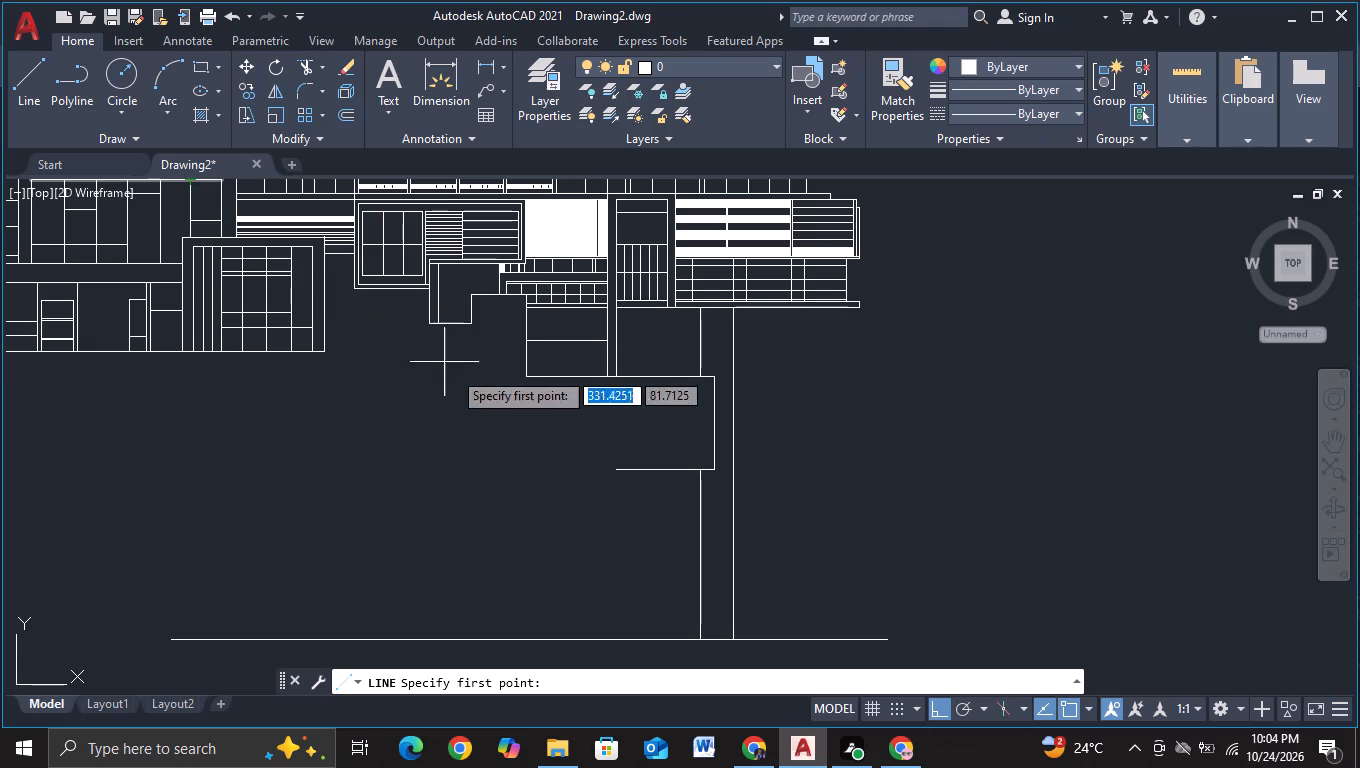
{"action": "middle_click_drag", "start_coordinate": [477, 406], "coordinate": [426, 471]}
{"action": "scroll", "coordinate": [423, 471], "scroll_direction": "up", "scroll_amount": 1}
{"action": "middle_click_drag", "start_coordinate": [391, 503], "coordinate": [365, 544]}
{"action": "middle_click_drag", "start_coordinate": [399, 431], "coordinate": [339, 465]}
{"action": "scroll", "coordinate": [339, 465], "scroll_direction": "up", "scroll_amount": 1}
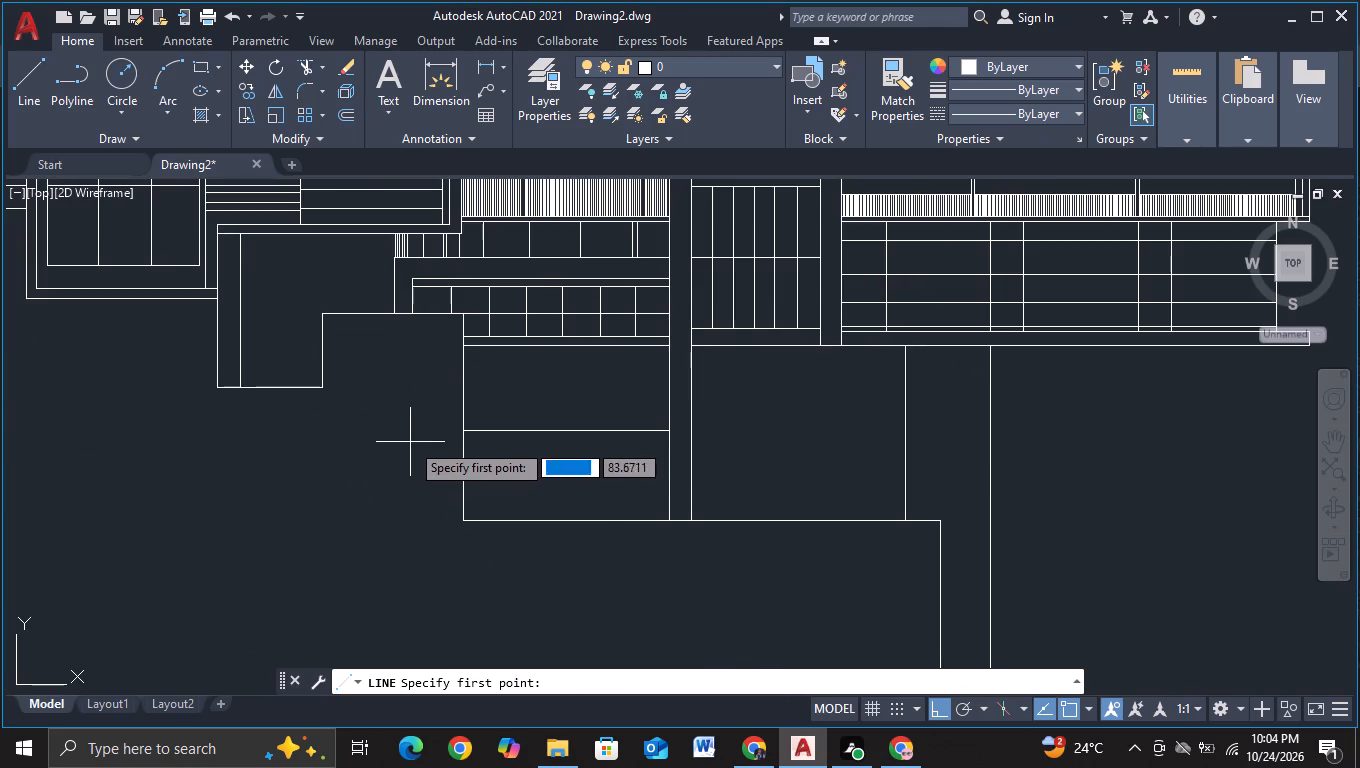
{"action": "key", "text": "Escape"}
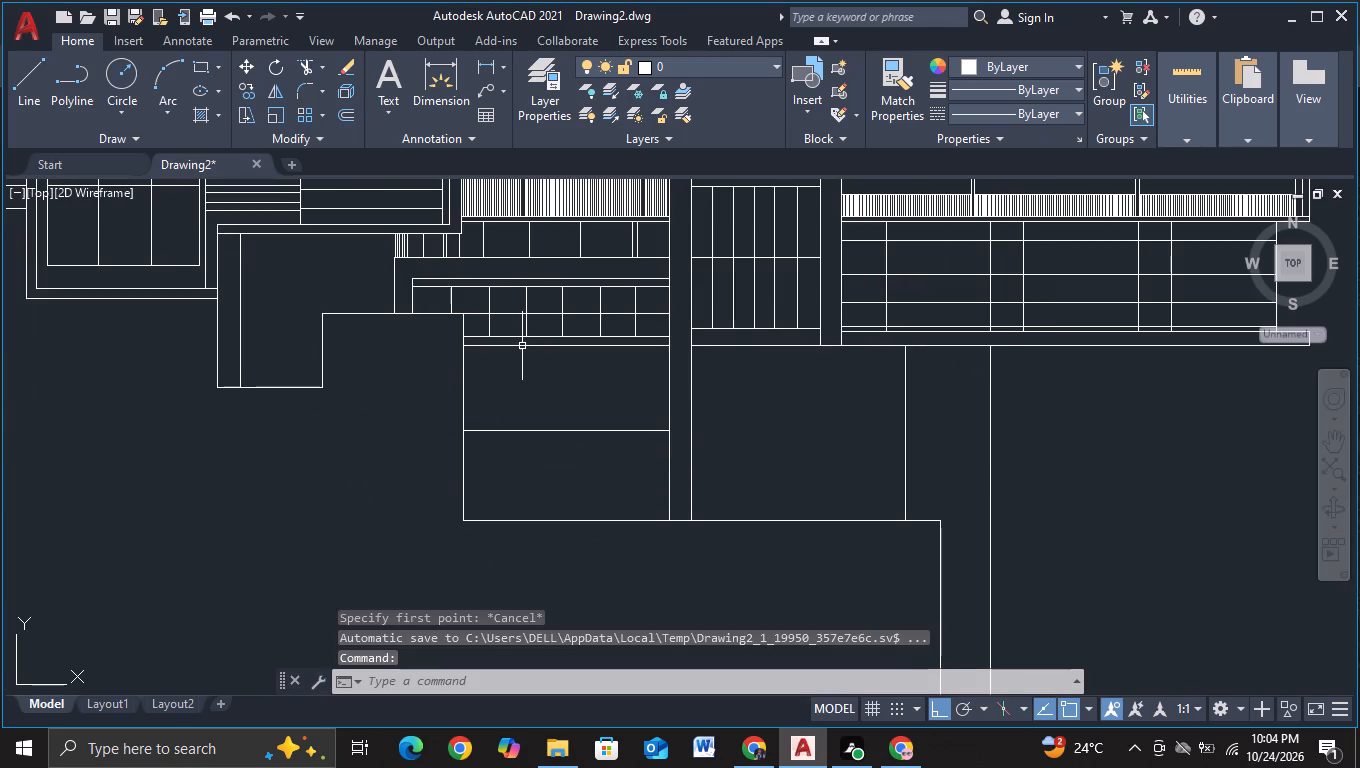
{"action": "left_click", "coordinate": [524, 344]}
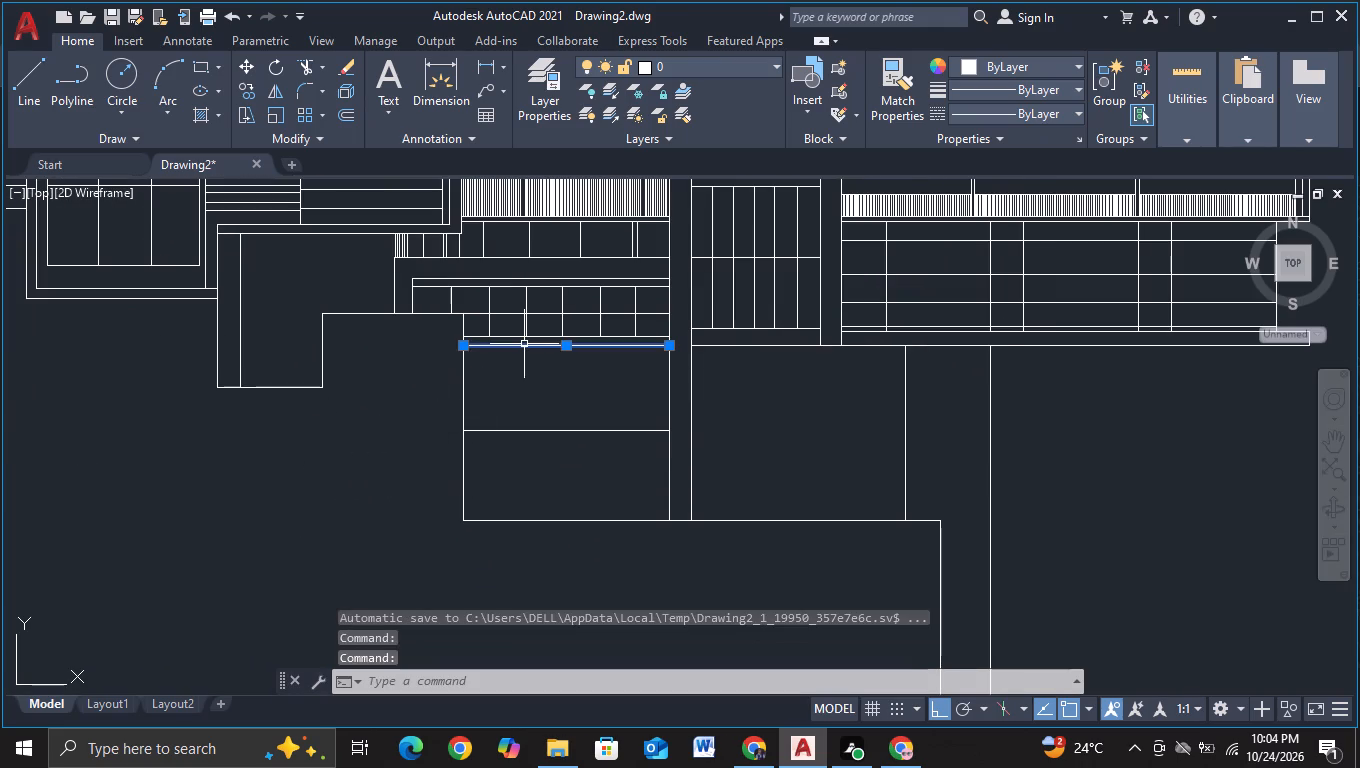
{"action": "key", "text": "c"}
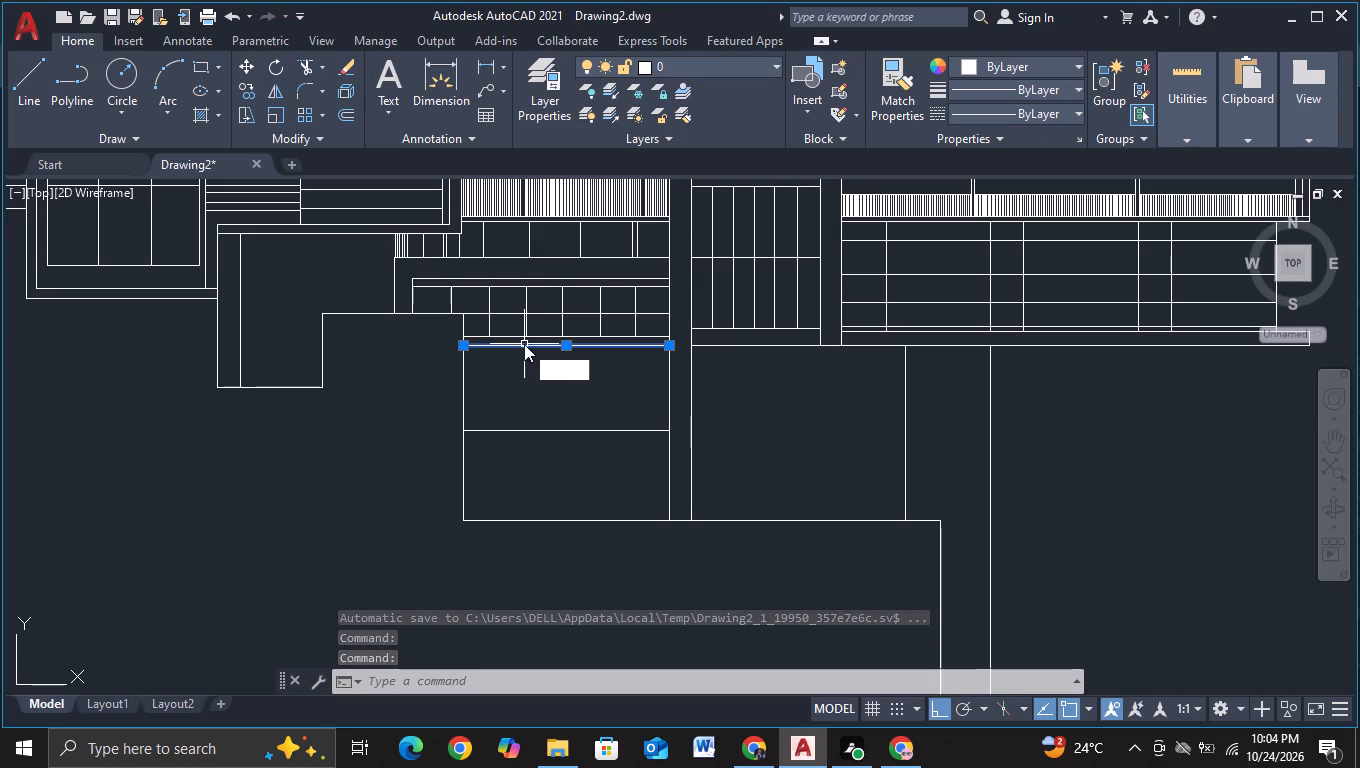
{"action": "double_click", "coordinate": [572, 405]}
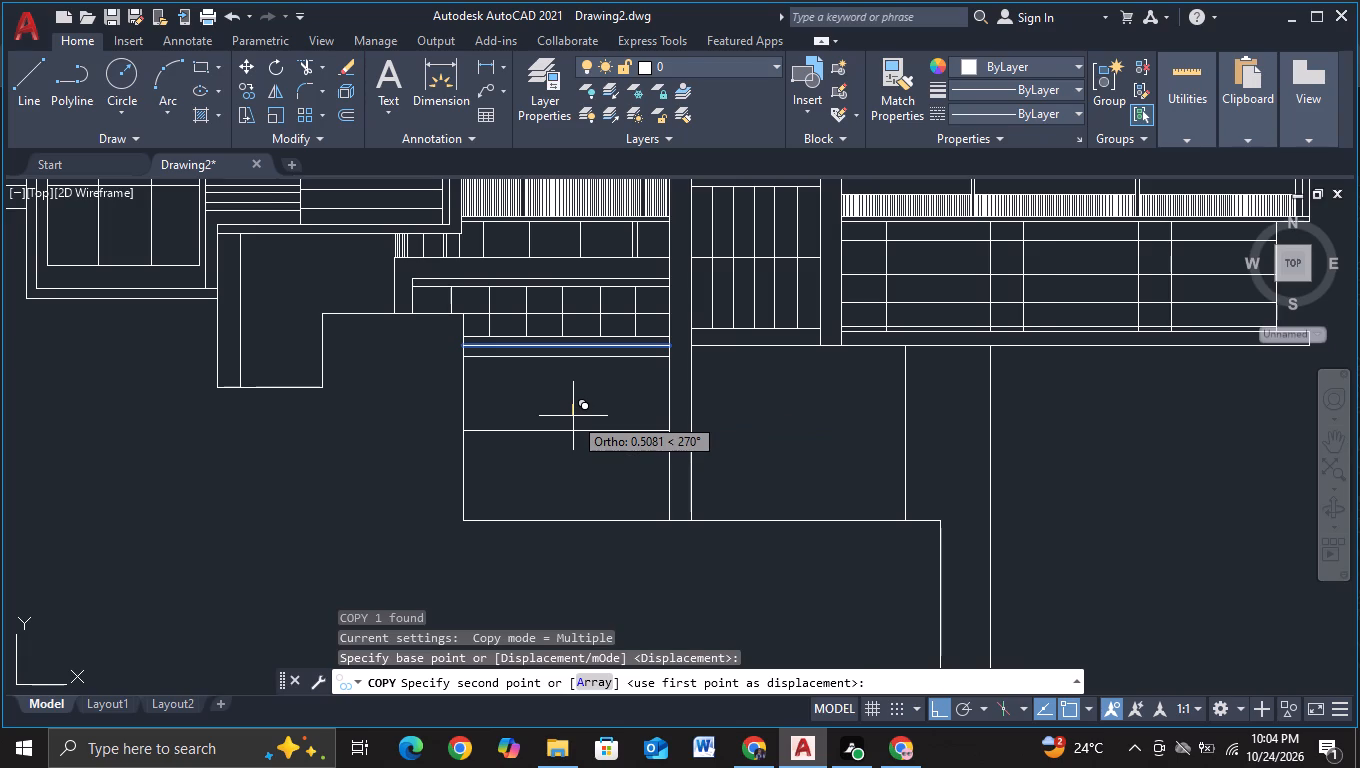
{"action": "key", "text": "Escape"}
Trim away the lower half of the two-part box left of the tall vertical strip, removing its lower left side and bottom edge.
{"action": "left_click", "coordinate": [298, 63]}
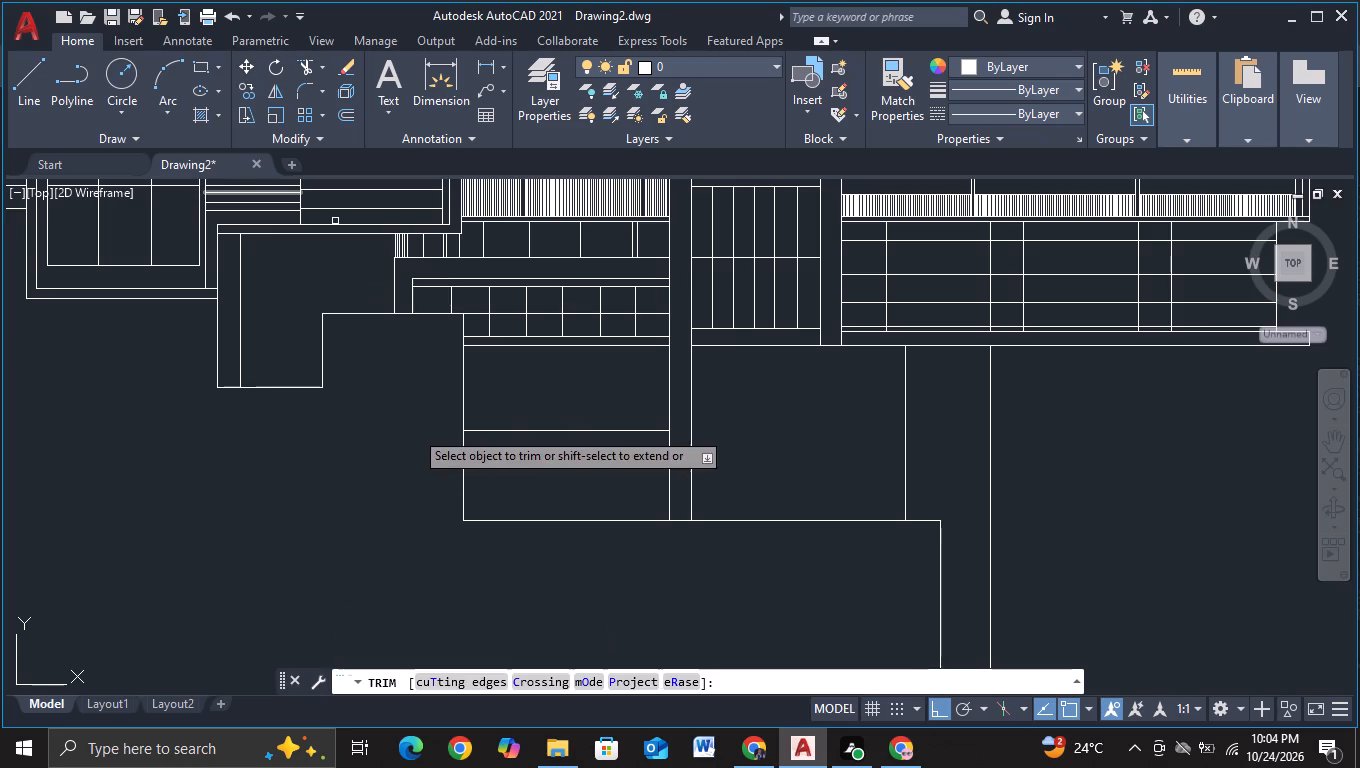
{"action": "left_click", "coordinate": [429, 469]}
{"action": "left_click", "coordinate": [532, 473]}
{"action": "left_click", "coordinate": [532, 475]}
{"action": "left_click", "coordinate": [524, 558]}
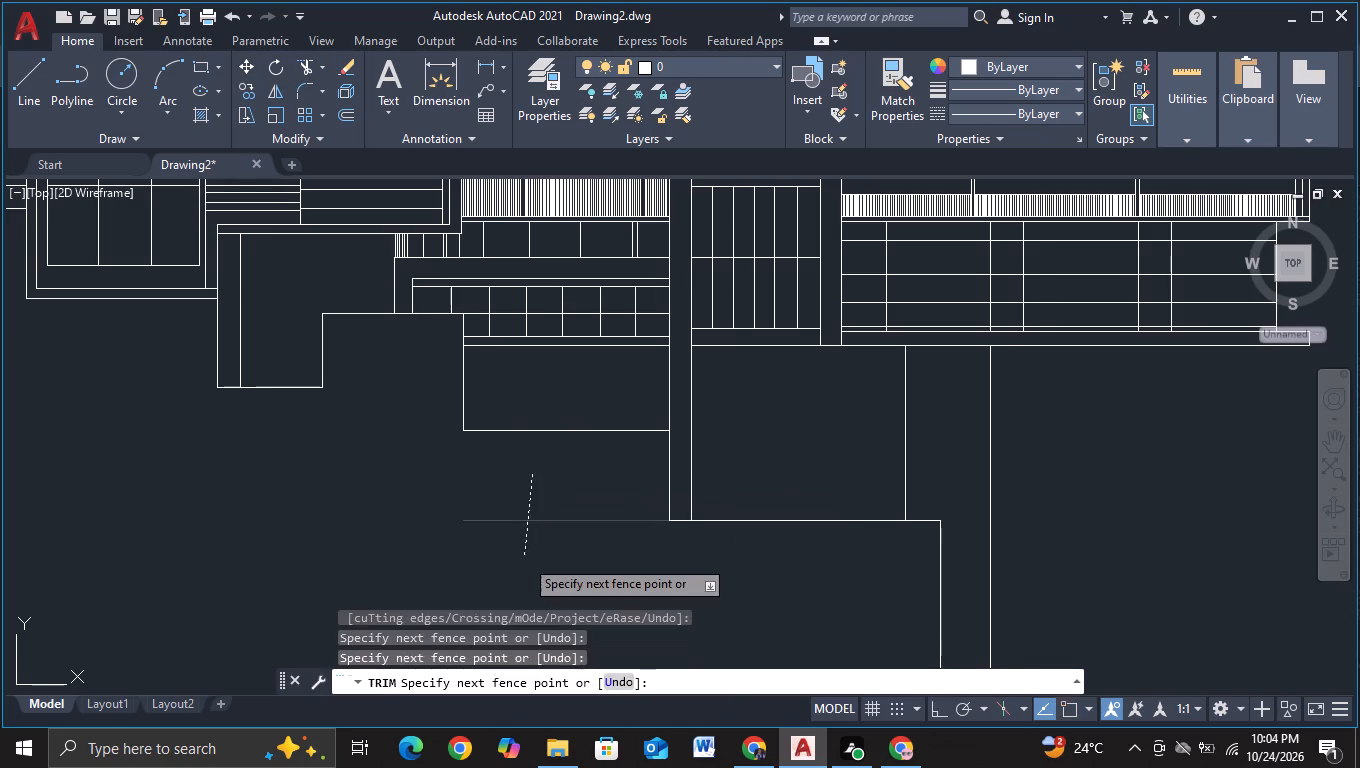
{"action": "key", "text": "Escape"}
Draw a line down from the stepped projection's lower-right corner to below the trimmed box, and horizontally right past the tall vertical strip.
{"action": "left_click", "coordinate": [21, 85]}
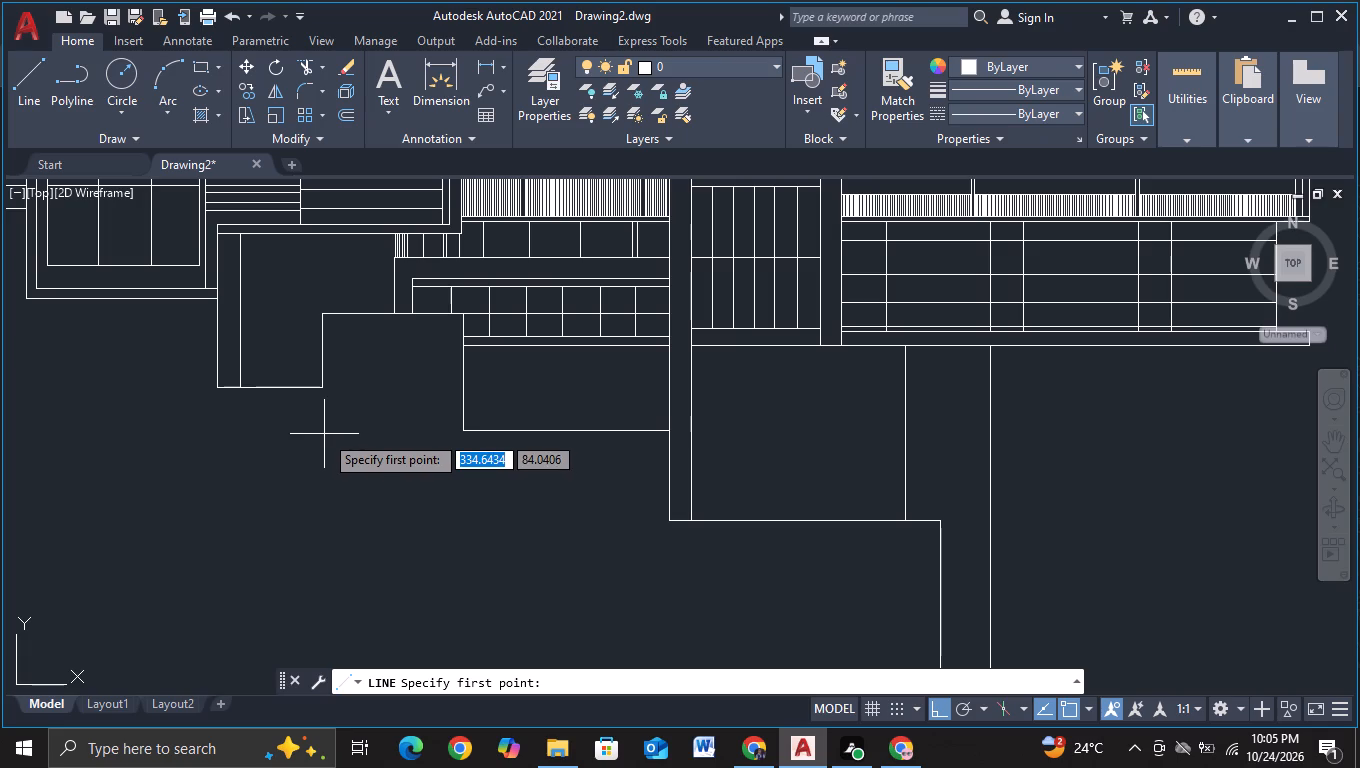
{"action": "left_click", "coordinate": [317, 394]}
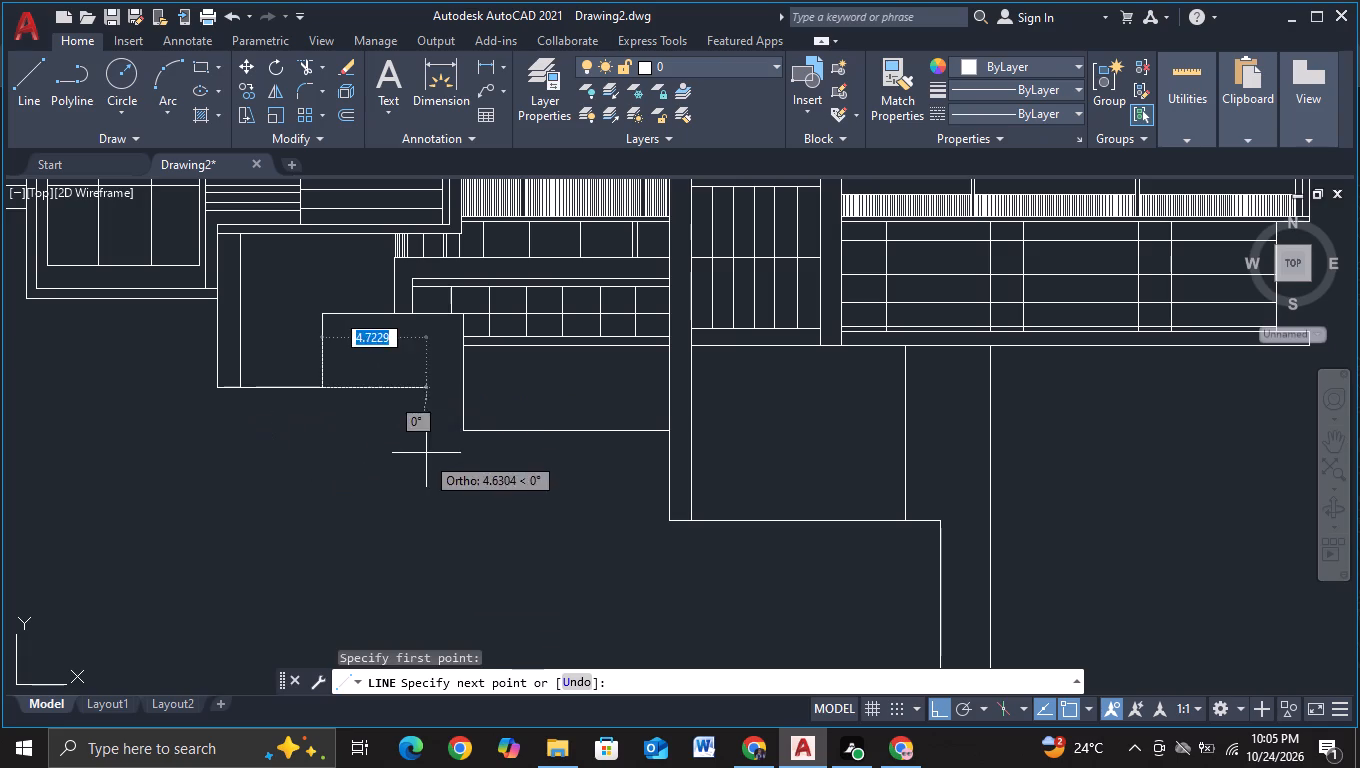
{"action": "left_click", "coordinate": [322, 433]}
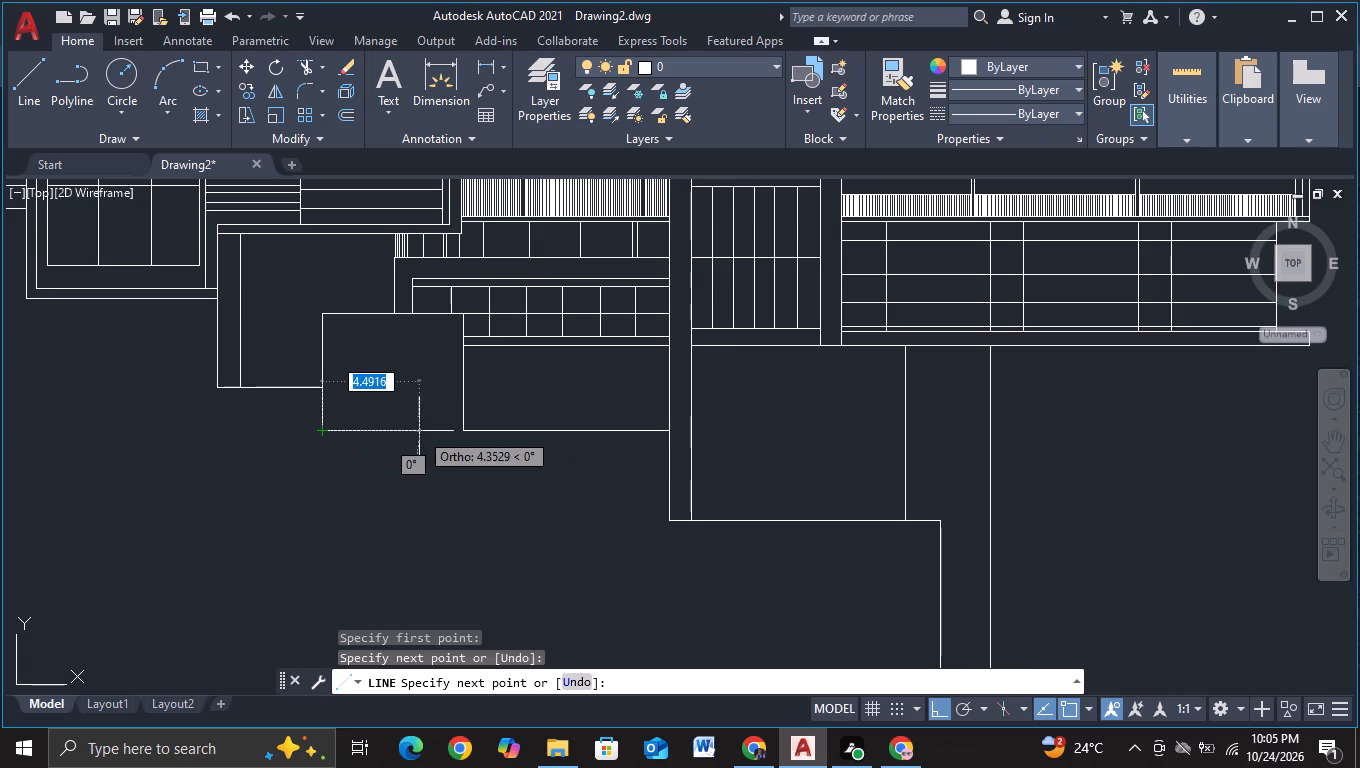
{"action": "left_click", "coordinate": [330, 455]}
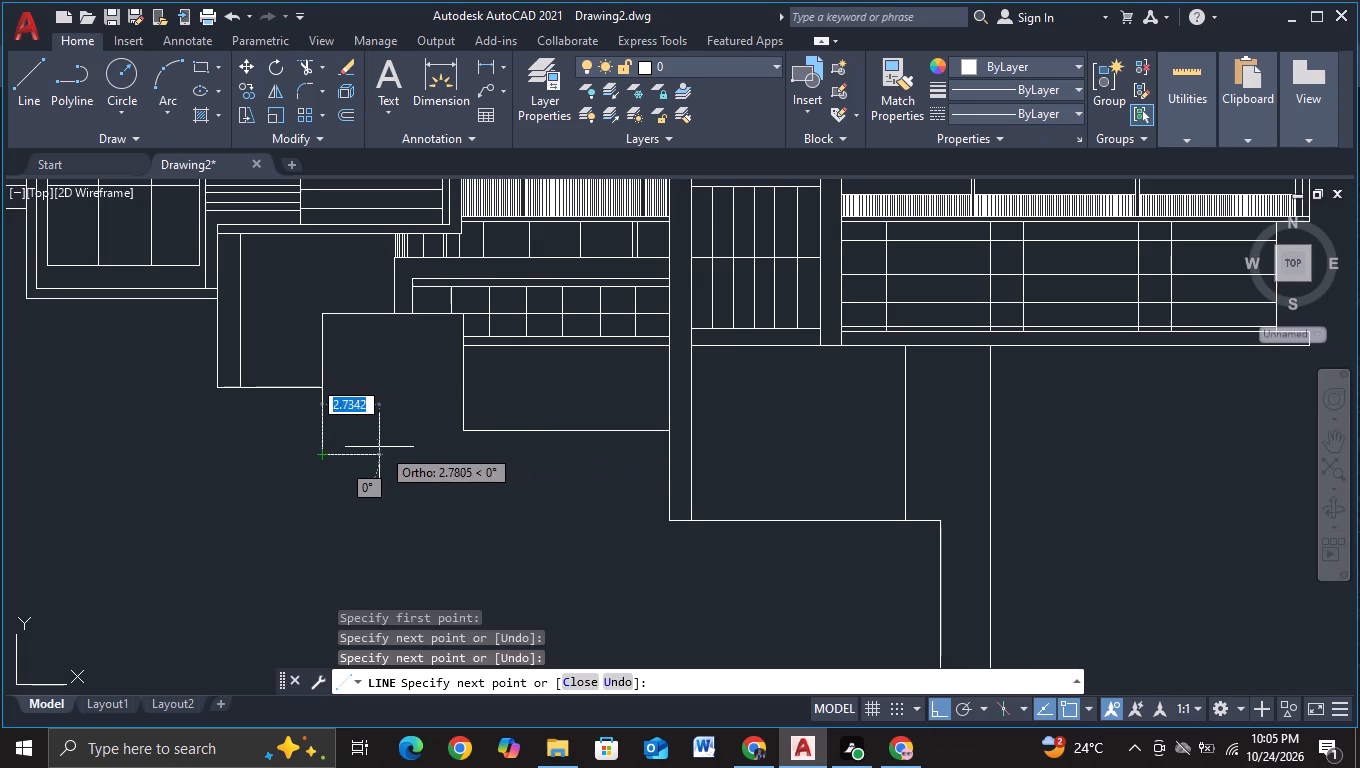
{"action": "left_click", "coordinate": [750, 432]}
{"action": "key", "text": "Escape"}
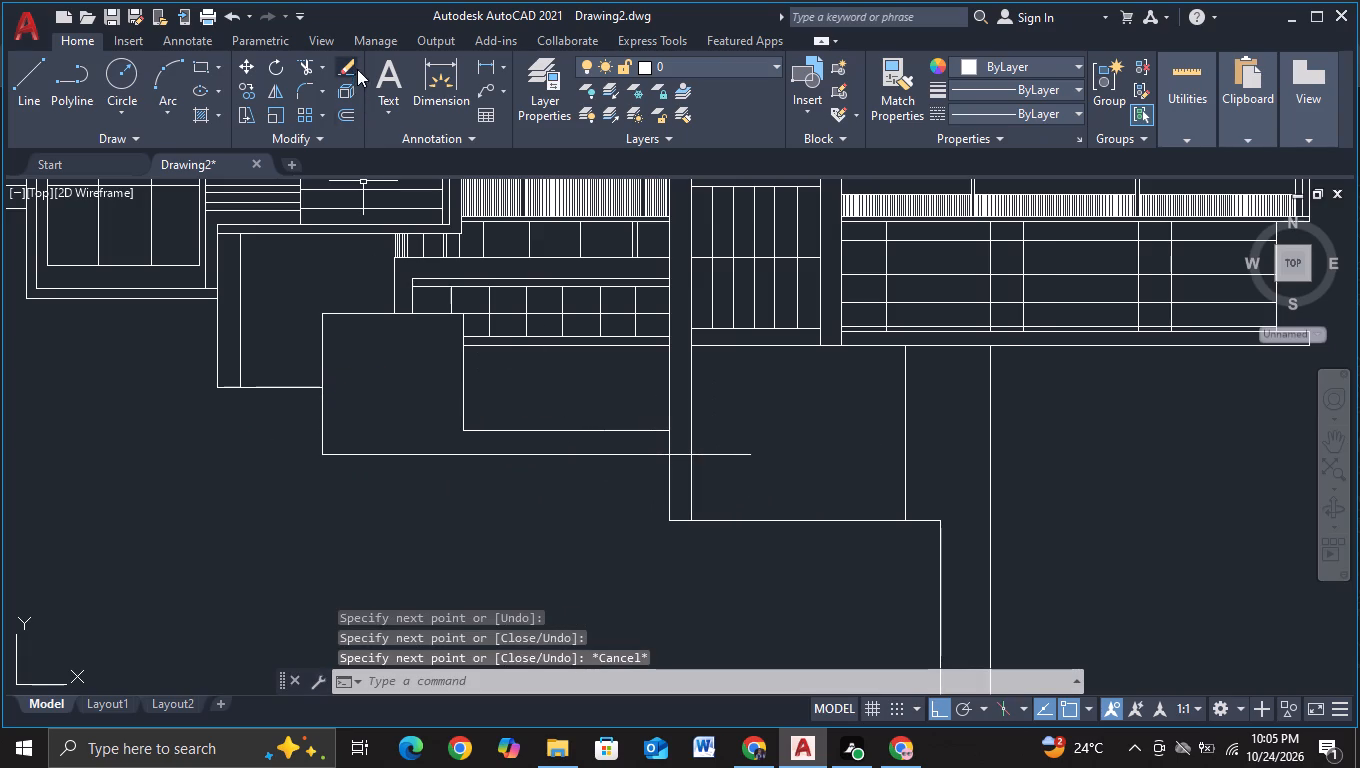
Trim the new horizontal line's overhang back to the left edge of the tall vertical strip.
{"action": "left_click", "coordinate": [300, 63]}
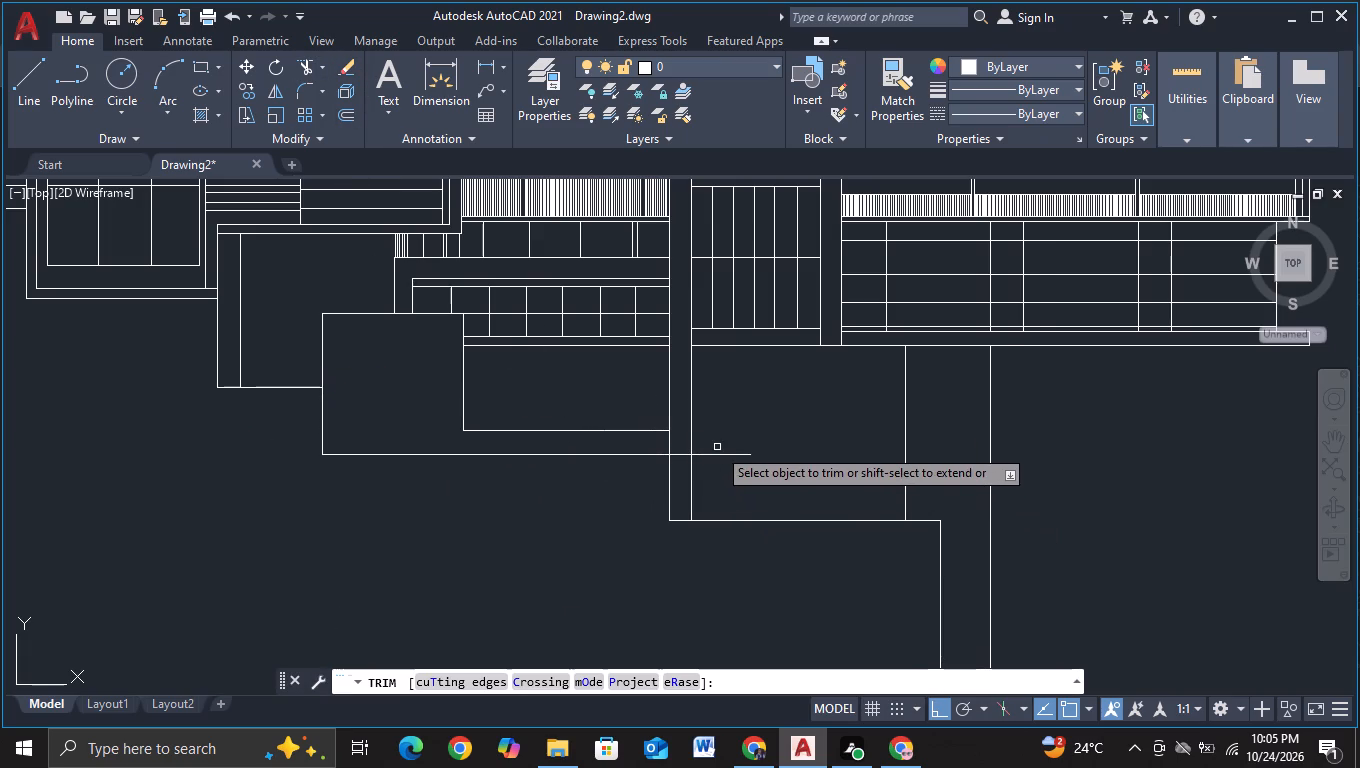
{"action": "left_click", "coordinate": [721, 452]}
{"action": "left_click", "coordinate": [679, 459]}
{"action": "key", "text": "Escape"}
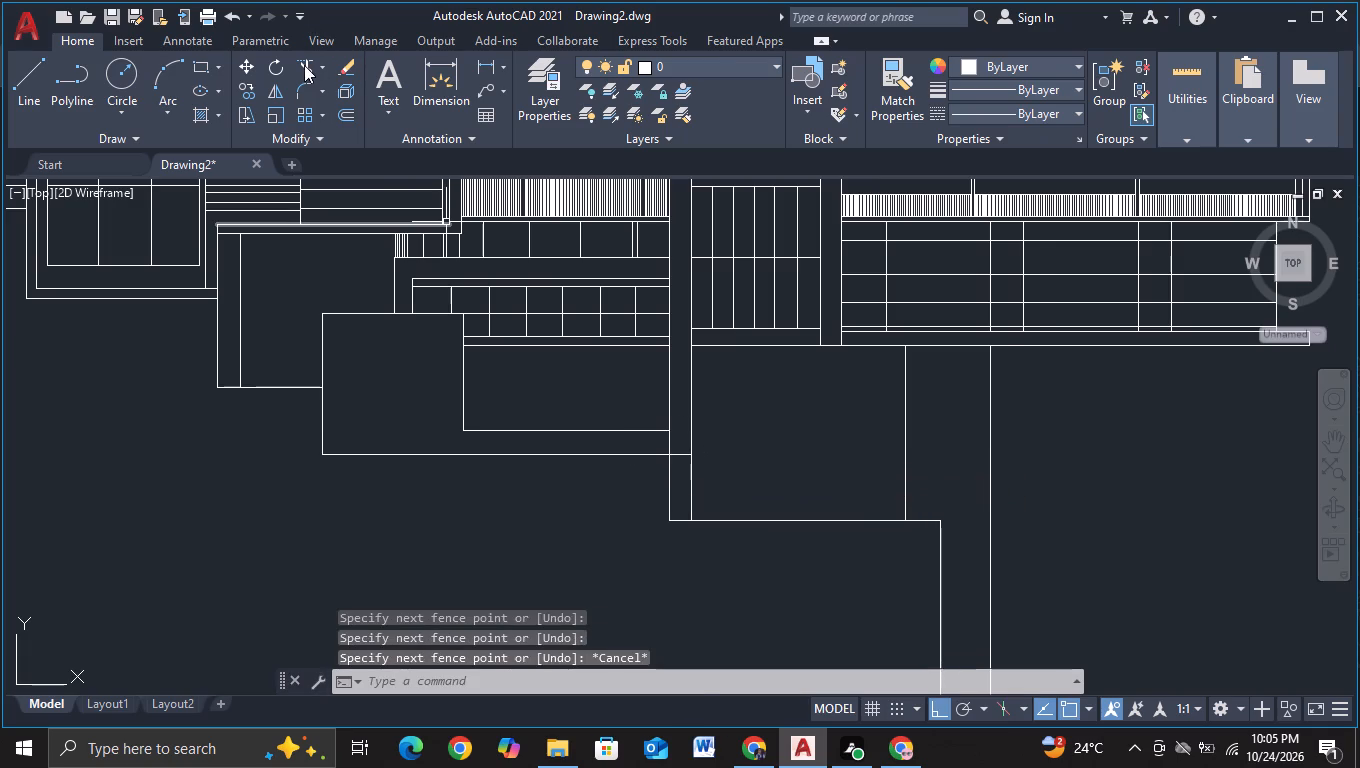
{"action": "left_click", "coordinate": [304, 65]}
{"action": "left_click", "coordinate": [676, 445]}
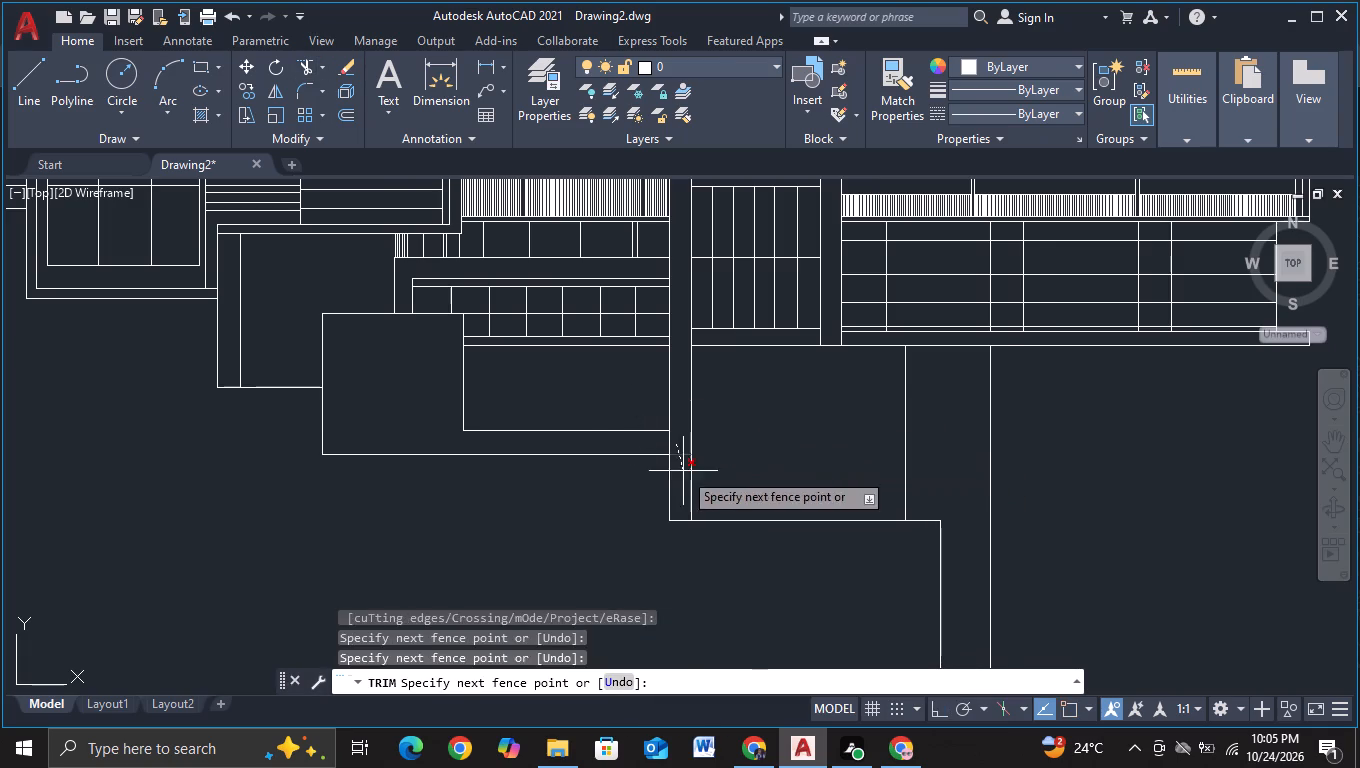
{"action": "left_click", "coordinate": [683, 471]}
{"action": "key", "text": "Escape"}
Move the new horizontal bottom line up slightly, closer to the trimmed box's lower edge.
{"action": "left_click", "coordinate": [574, 457]}
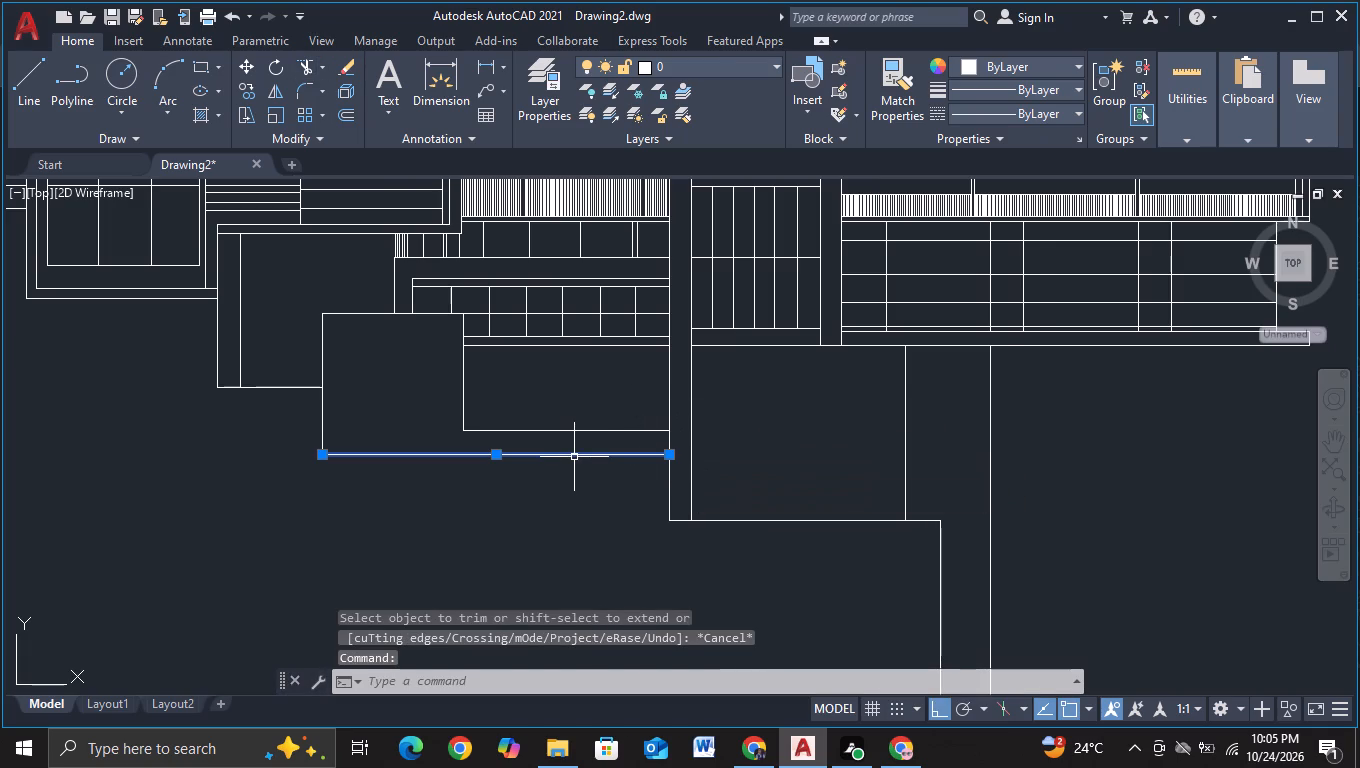
{"action": "key", "text": "m"}
{"action": "left_click", "coordinate": [647, 504]}
{"action": "left_click", "coordinate": [598, 528]}
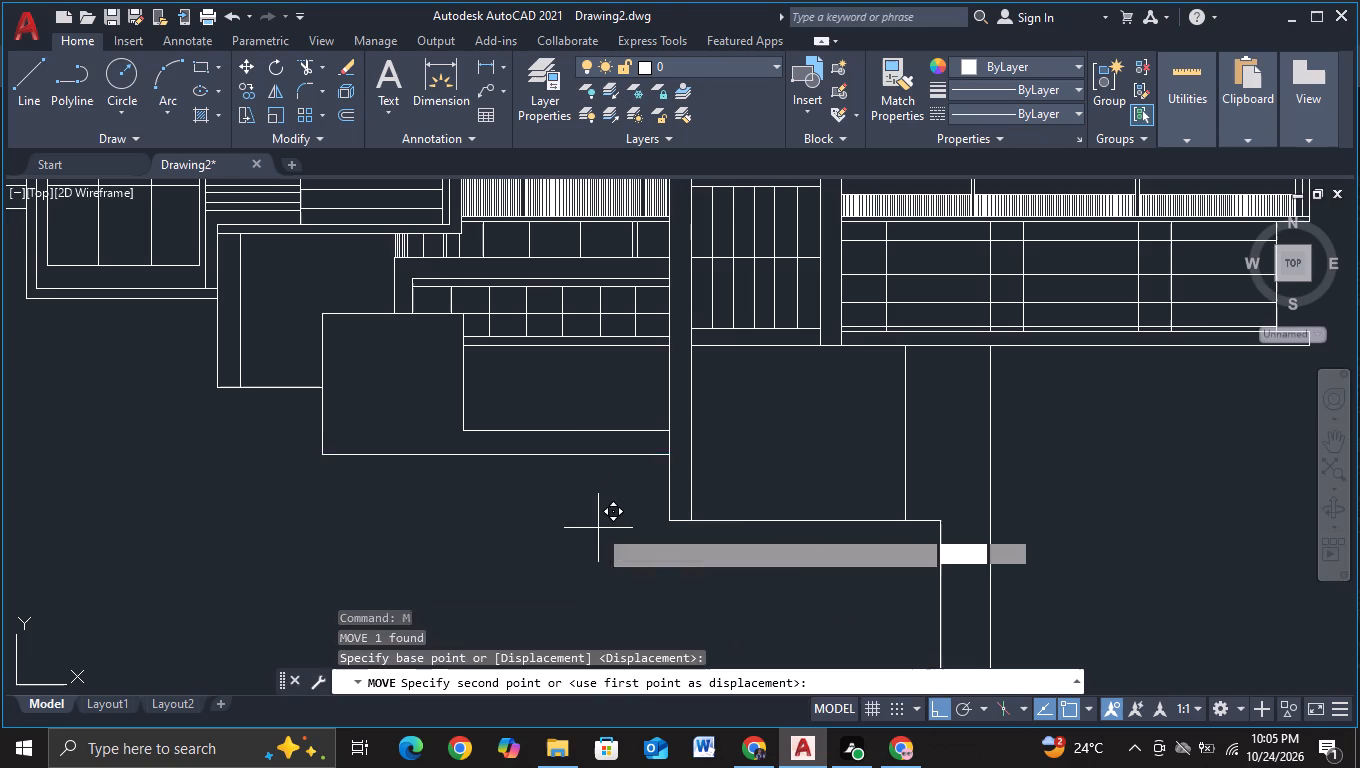
{"action": "left_click", "coordinate": [598, 521]}
{"action": "key", "text": "Escape"}
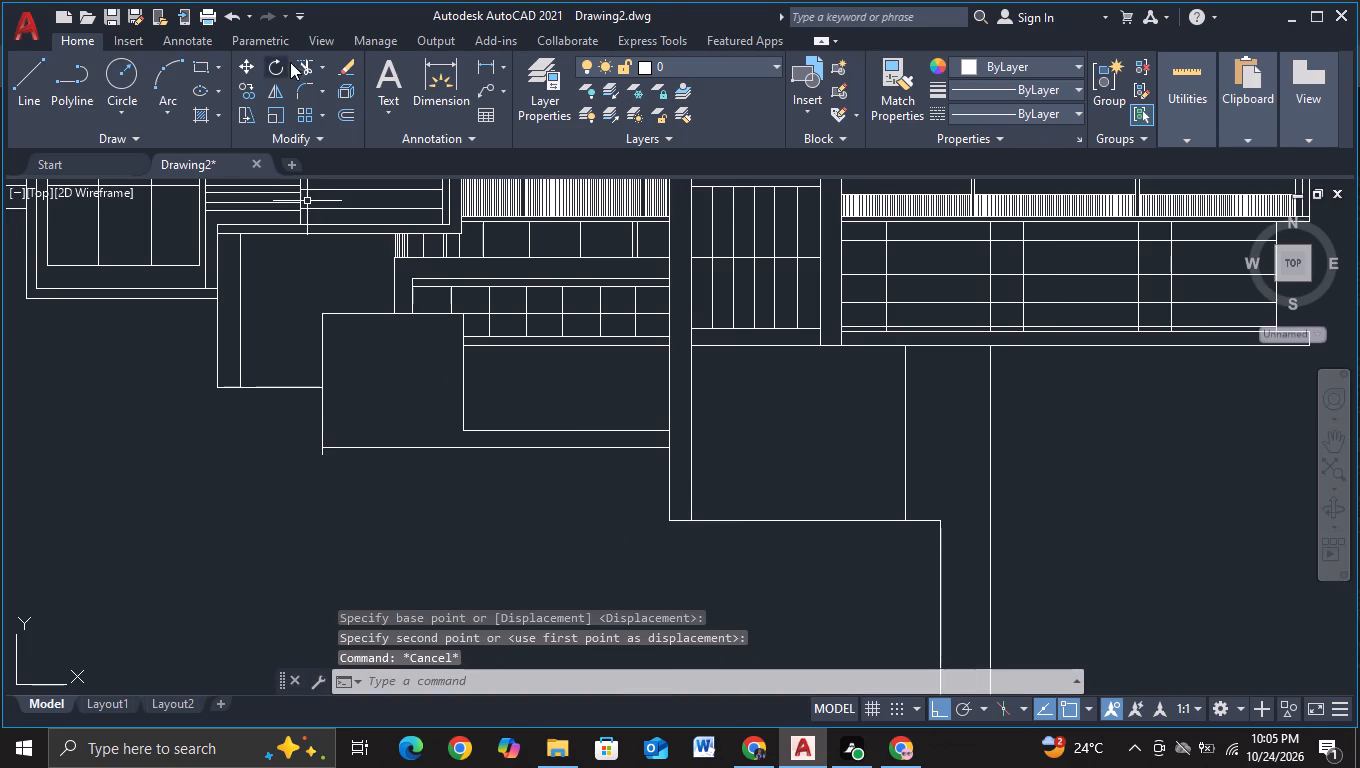
Trim the vertical line's stub that overhangs below the moved bottom line.
{"action": "left_click", "coordinate": [307, 61]}
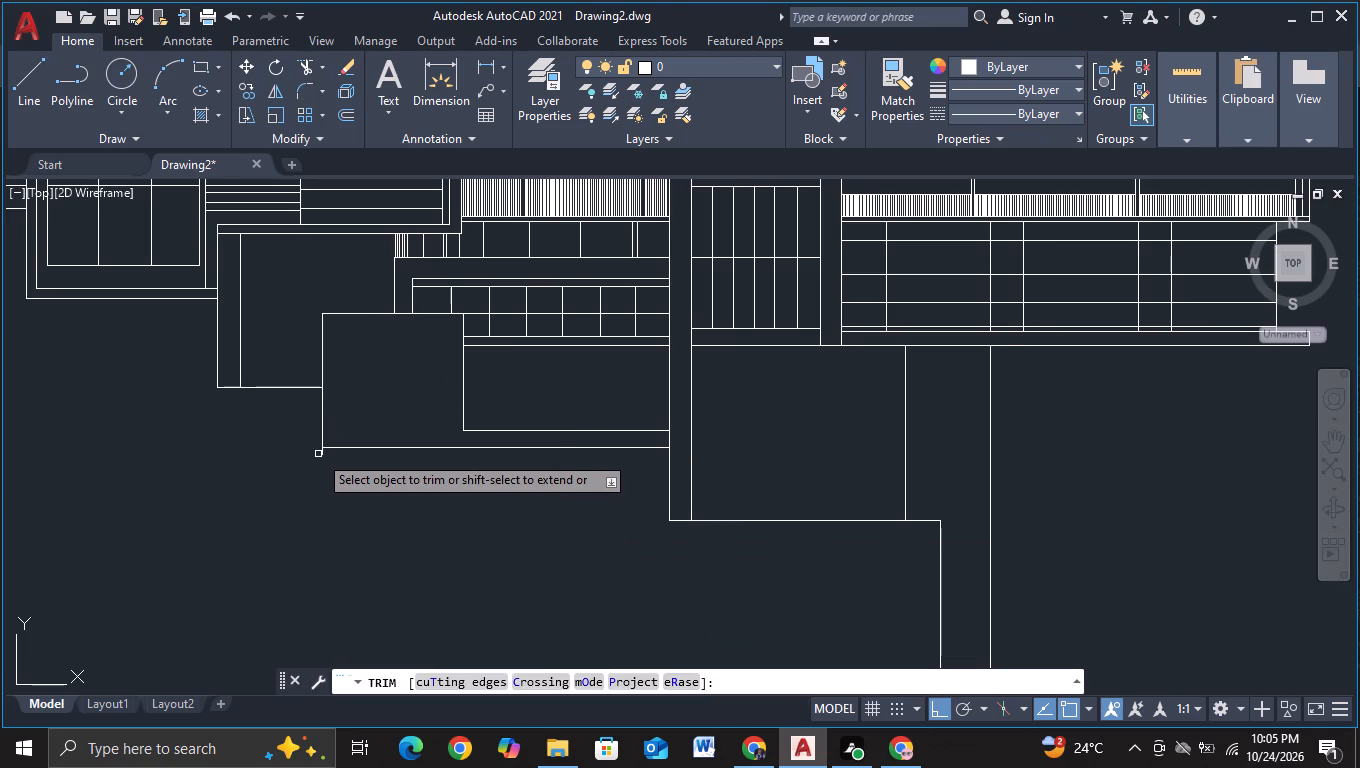
{"action": "left_click", "coordinate": [318, 454]}
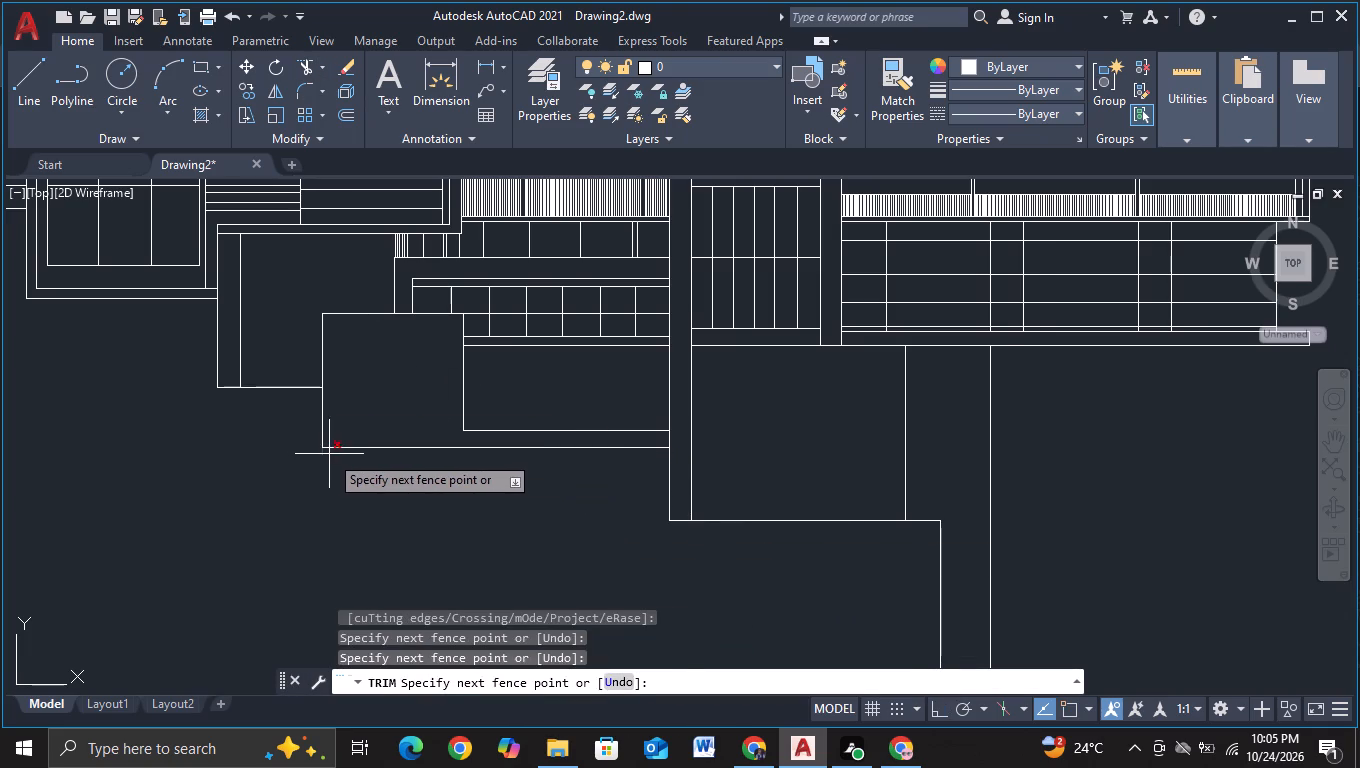
{"action": "left_click", "coordinate": [329, 454]}
{"action": "key", "text": "Escape"}
Draw a vertical line down from the trimmed box's lower-left corner and trim it at the bottom line, closing off the square panel.
{"action": "left_click", "coordinate": [21, 97]}
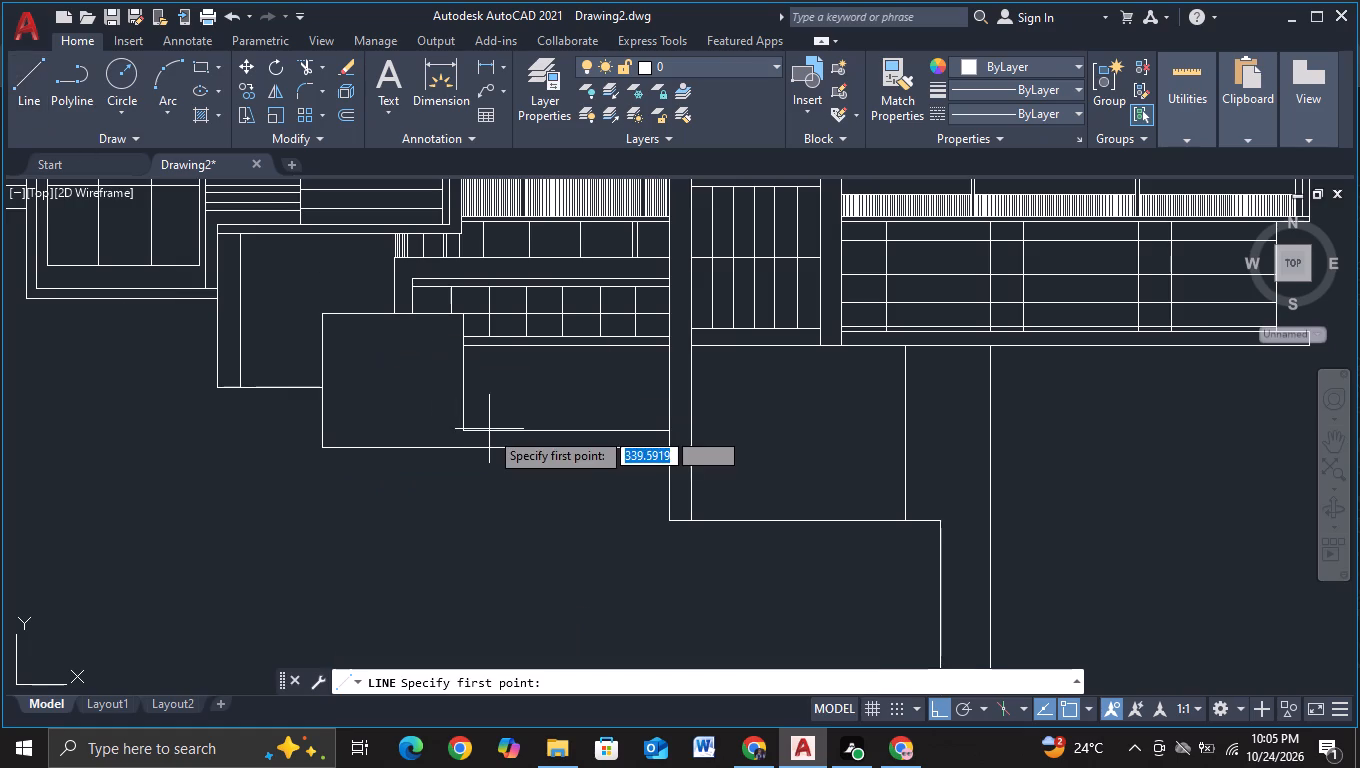
{"action": "left_click", "coordinate": [468, 430]}
{"action": "left_click", "coordinate": [463, 507]}
{"action": "key", "text": "Escape"}
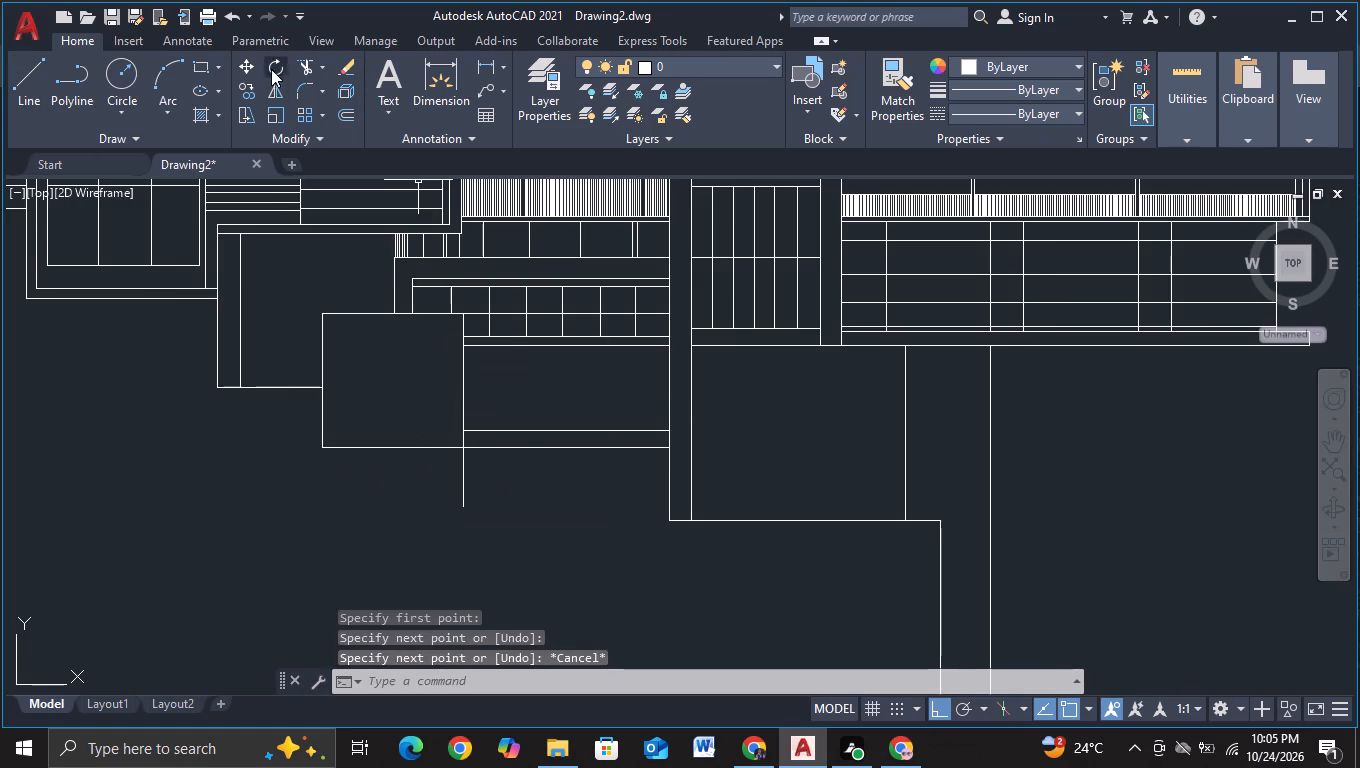
{"action": "left_click", "coordinate": [296, 64]}
{"action": "left_click_drag", "start_coordinate": [431, 499], "coordinate": [469, 499]}
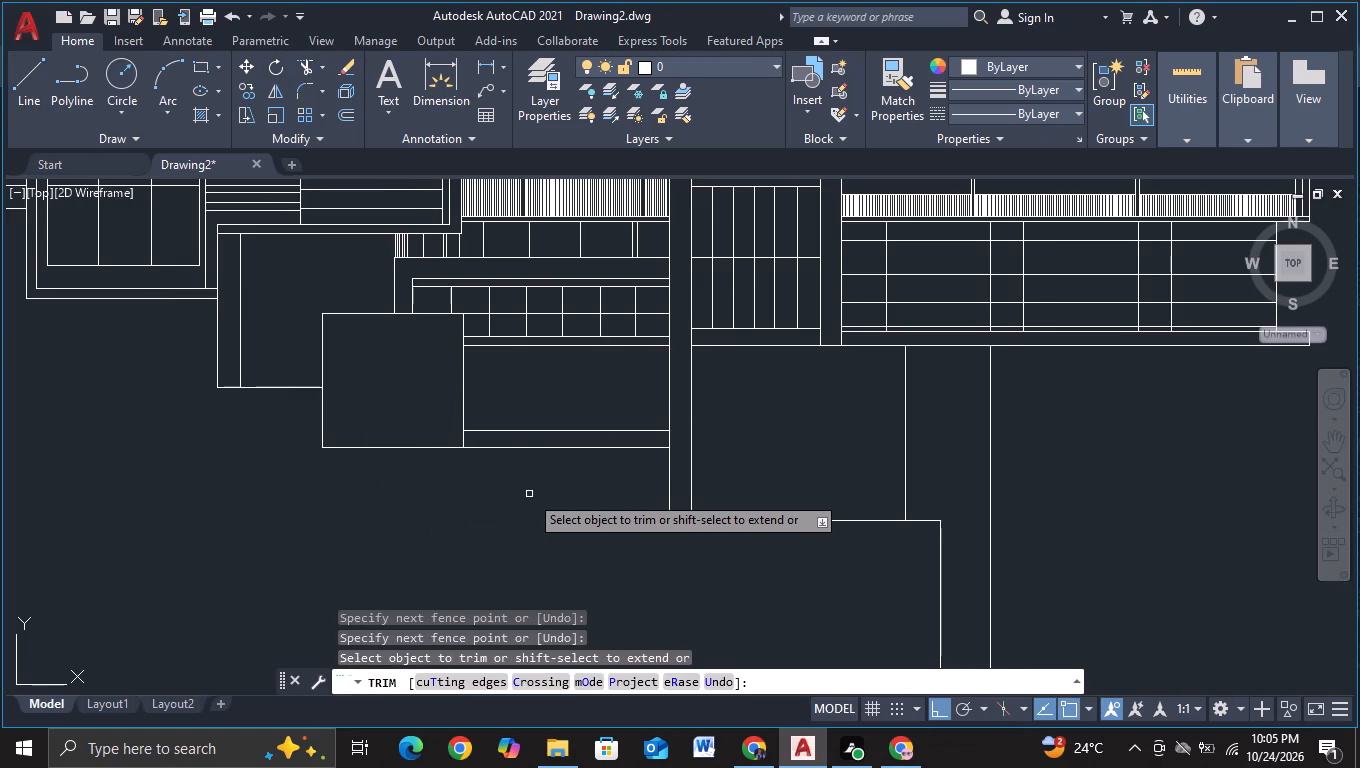
{"action": "key", "text": "Escape"}
Draw an inset rectangular frame about 4.3 by 4.2 units inside the square panel left of the trimmed box.
{"action": "left_click", "coordinate": [29, 77]}
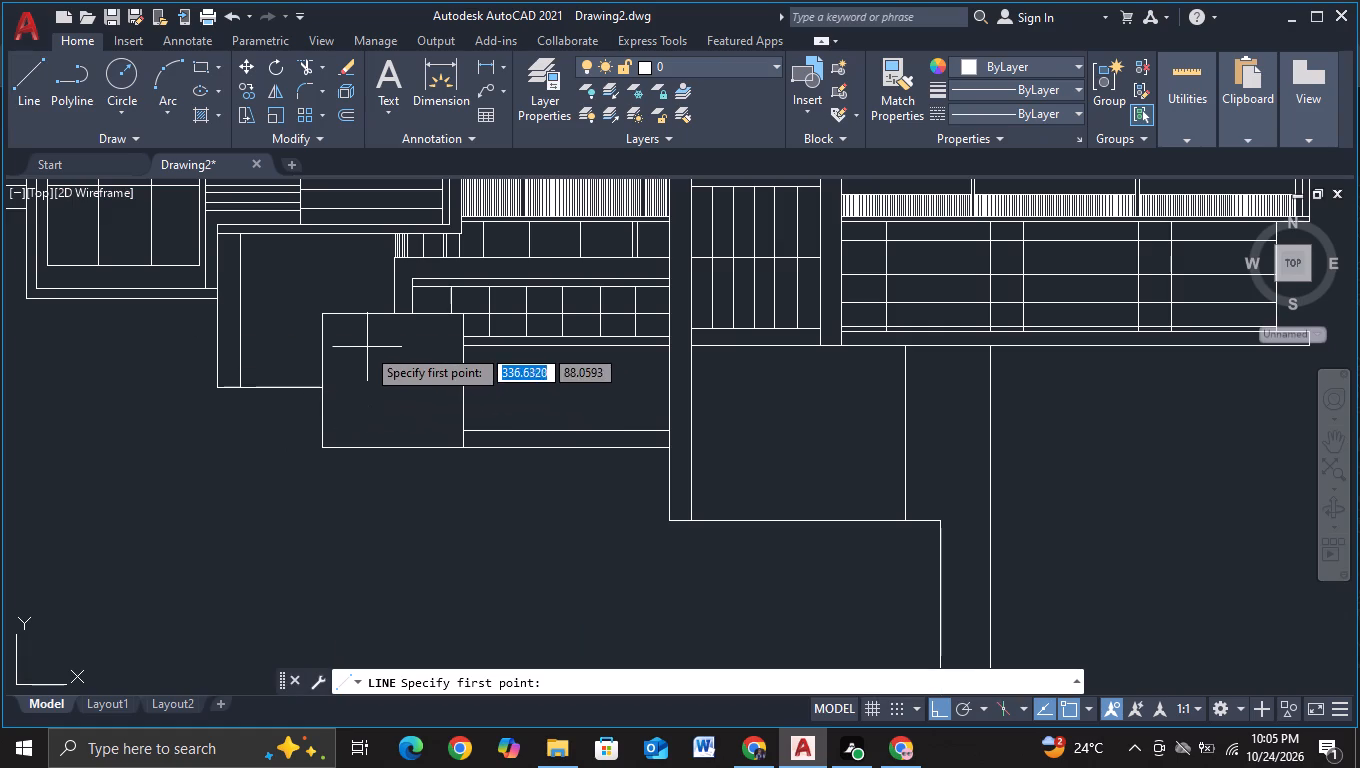
{"action": "left_click", "coordinate": [347, 336]}
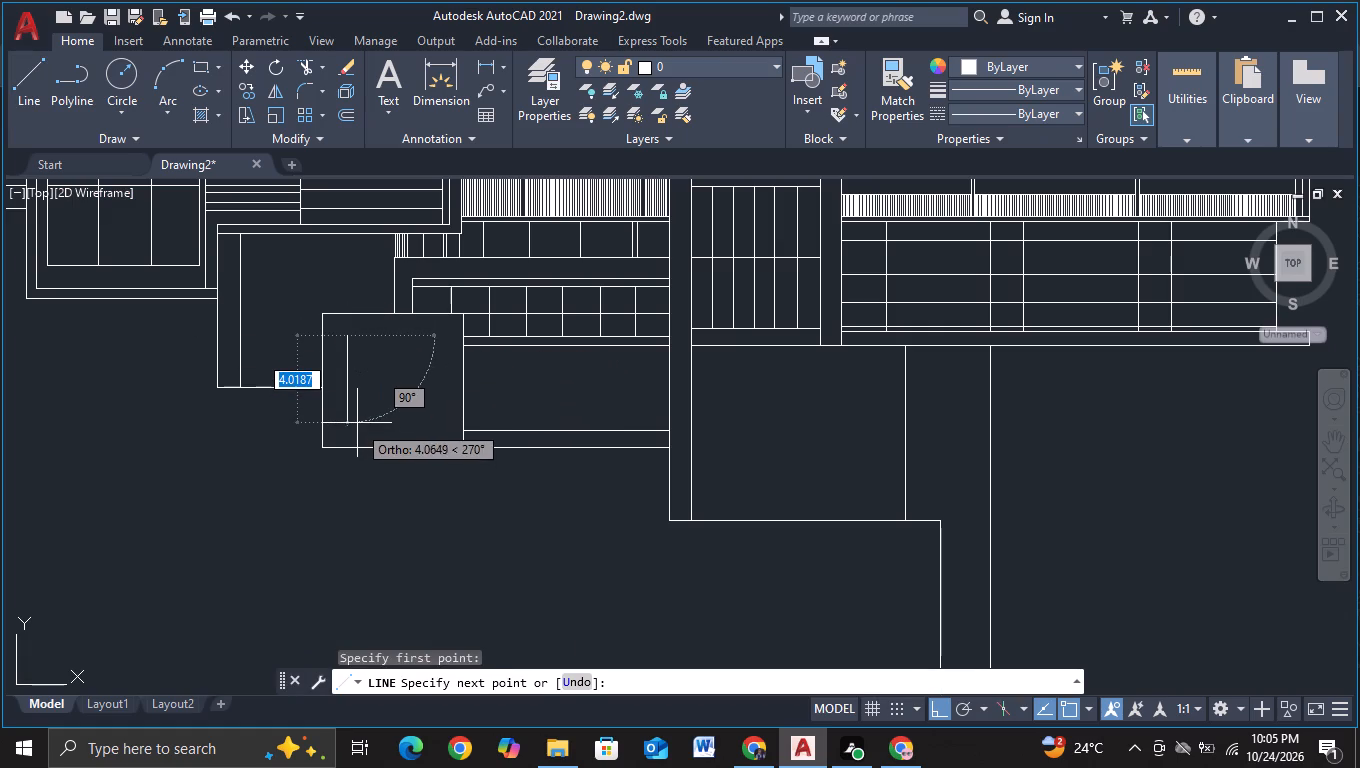
{"action": "left_click", "coordinate": [350, 428]}
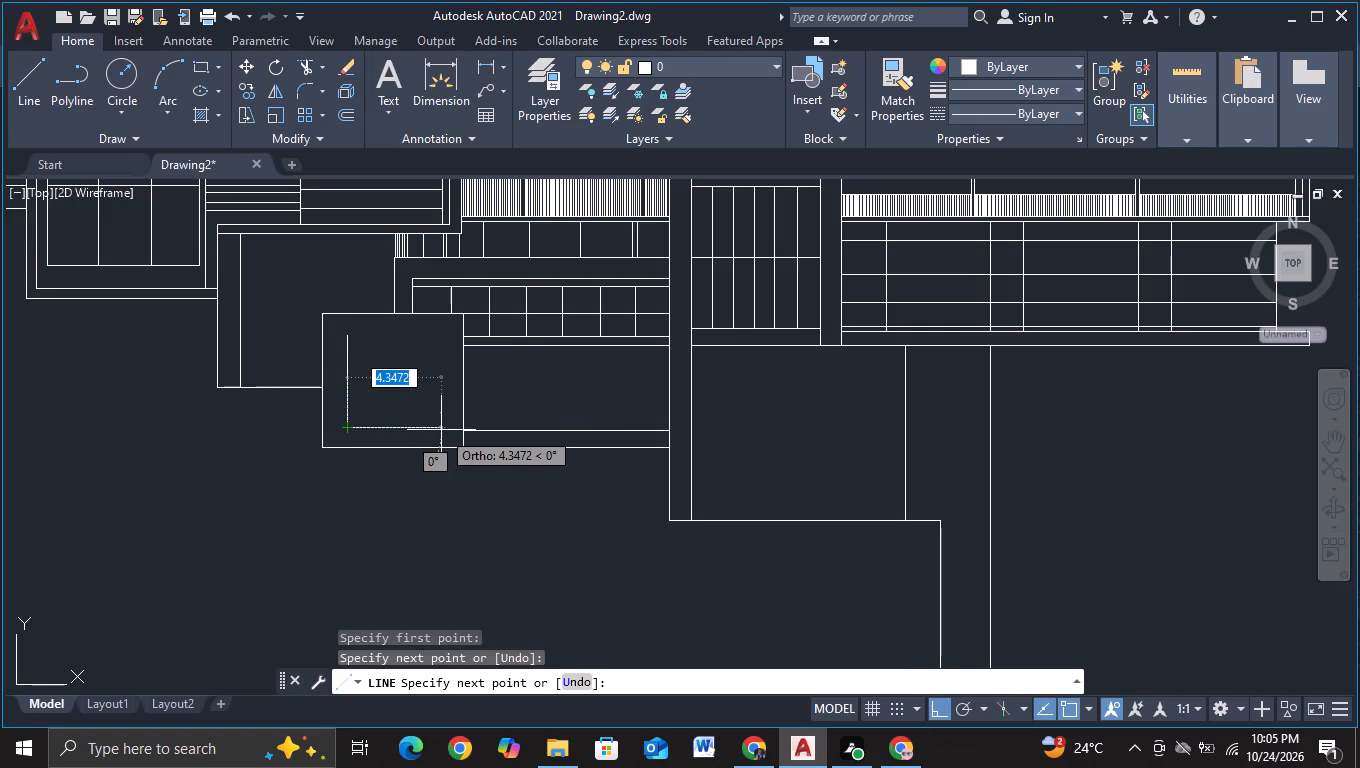
{"action": "left_click", "coordinate": [441, 430]}
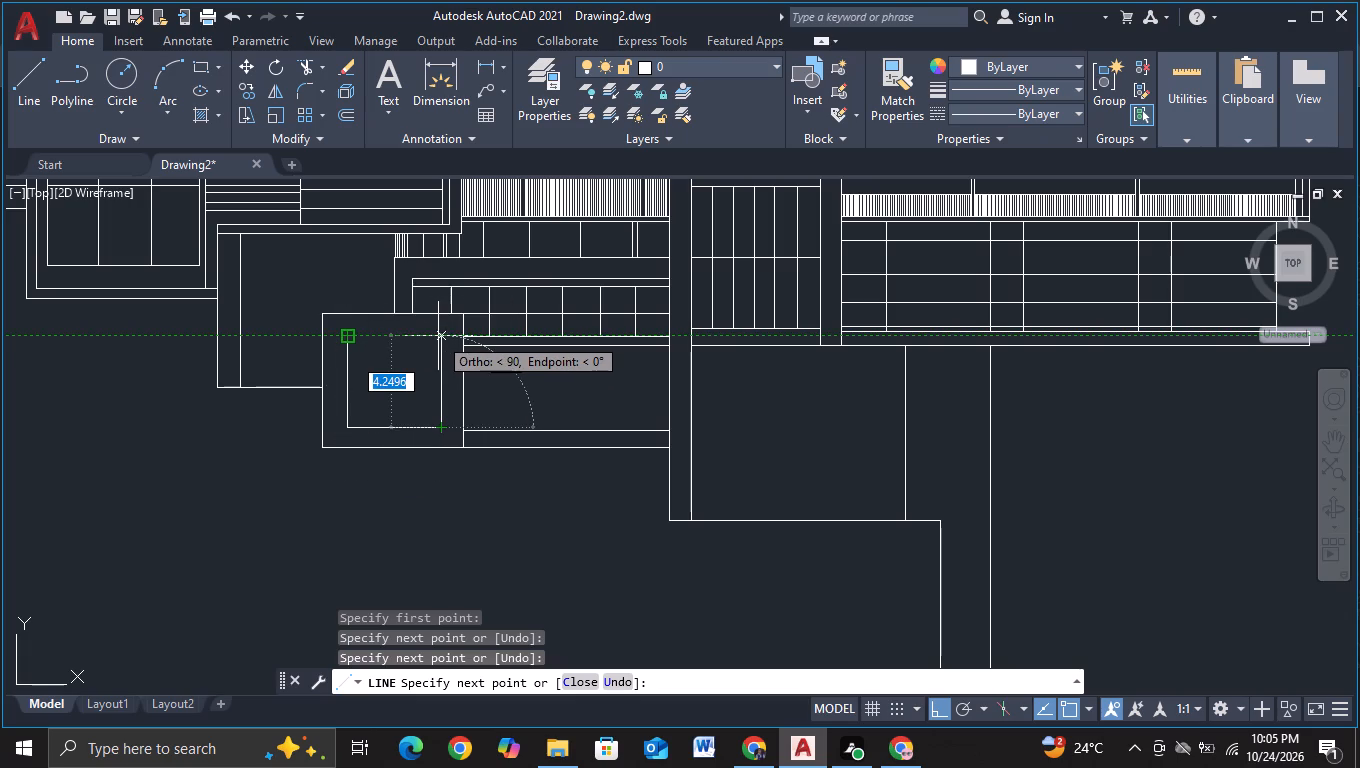
{"action": "left_click", "coordinate": [443, 338]}
{"action": "left_click", "coordinate": [352, 339]}
{"action": "key", "text": "Escape"}
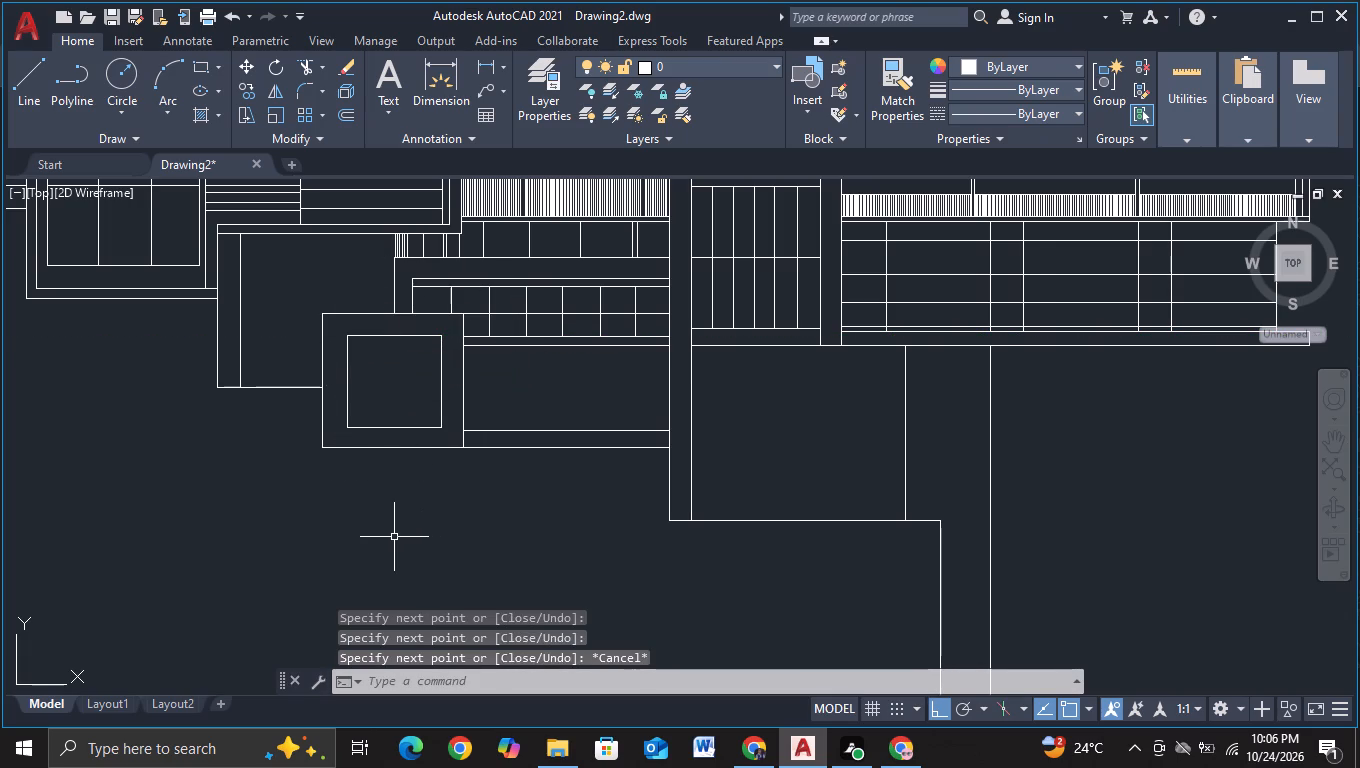
With object snap turned off, draw a vertical line about 4.2 units long from inside the square panel's top border up past the slab's lower edge.
{"action": "left_click", "coordinate": [21, 112]}
{"action": "middle_click_drag", "start_coordinate": [339, 280], "coordinate": [354, 326]}
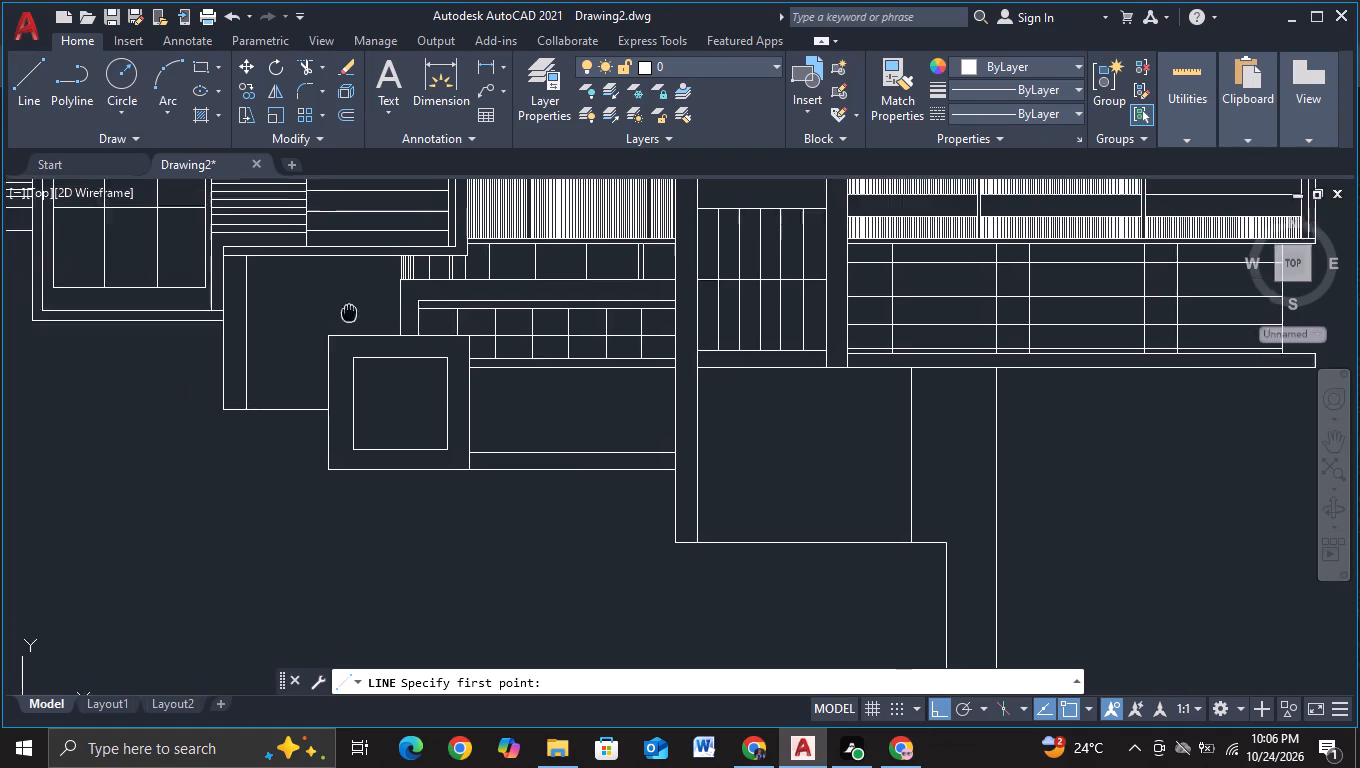
{"action": "middle_click_drag", "start_coordinate": [354, 326], "coordinate": [369, 359]}
{"action": "scroll", "coordinate": [369, 359], "scroll_direction": "up", "scroll_amount": 1}
{"action": "left_click", "coordinate": [390, 427]}
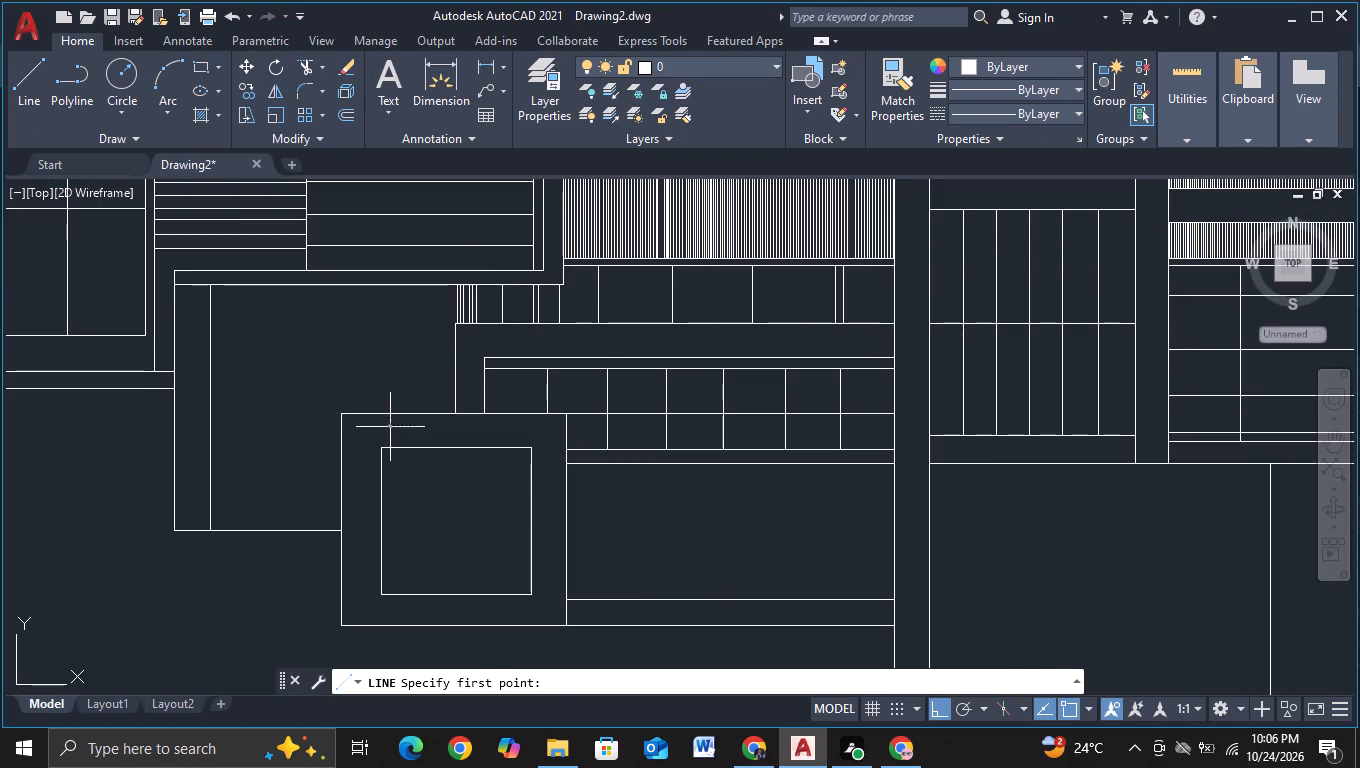
{"action": "scroll", "coordinate": [408, 257], "scroll_direction": "up", "scroll_amount": 2}
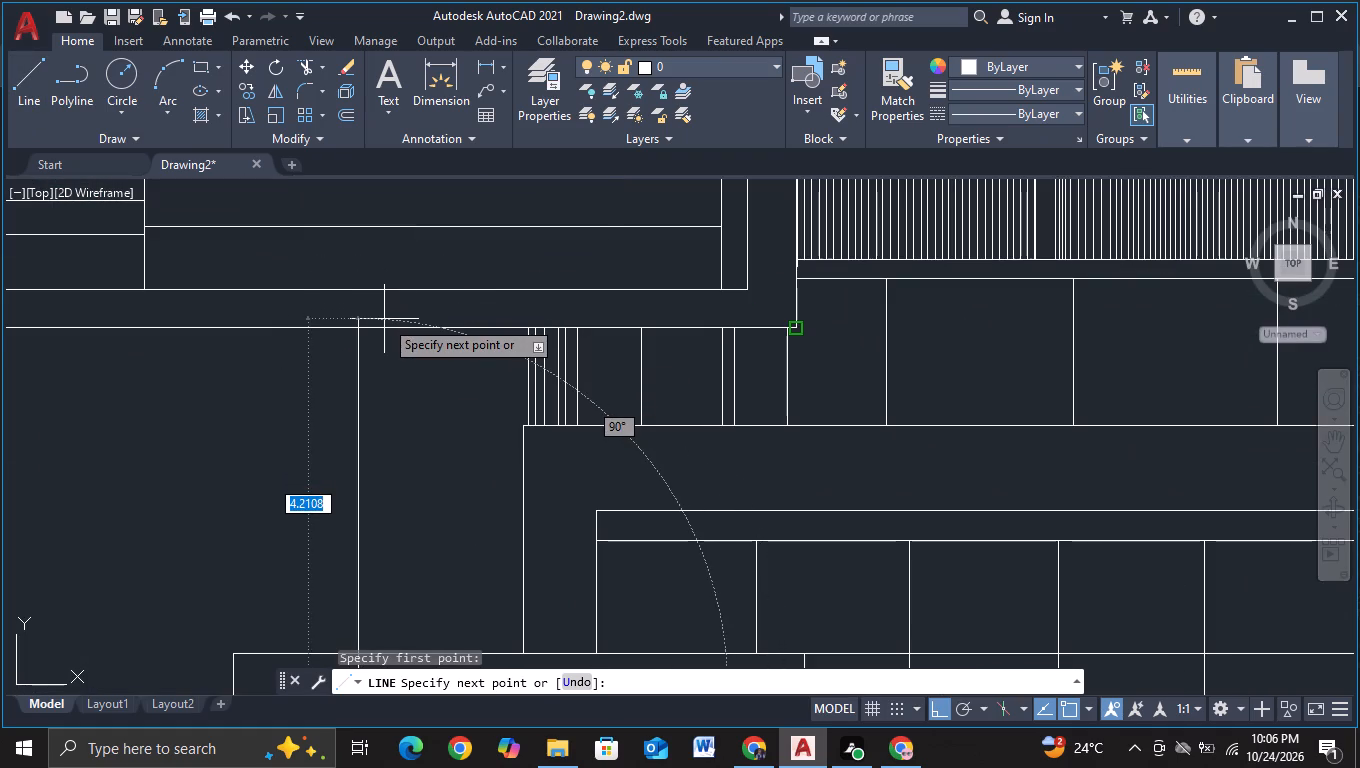
{"action": "key", "text": "F3"}
{"action": "left_click", "coordinate": [384, 319]}
{"action": "key", "text": "Escape"}
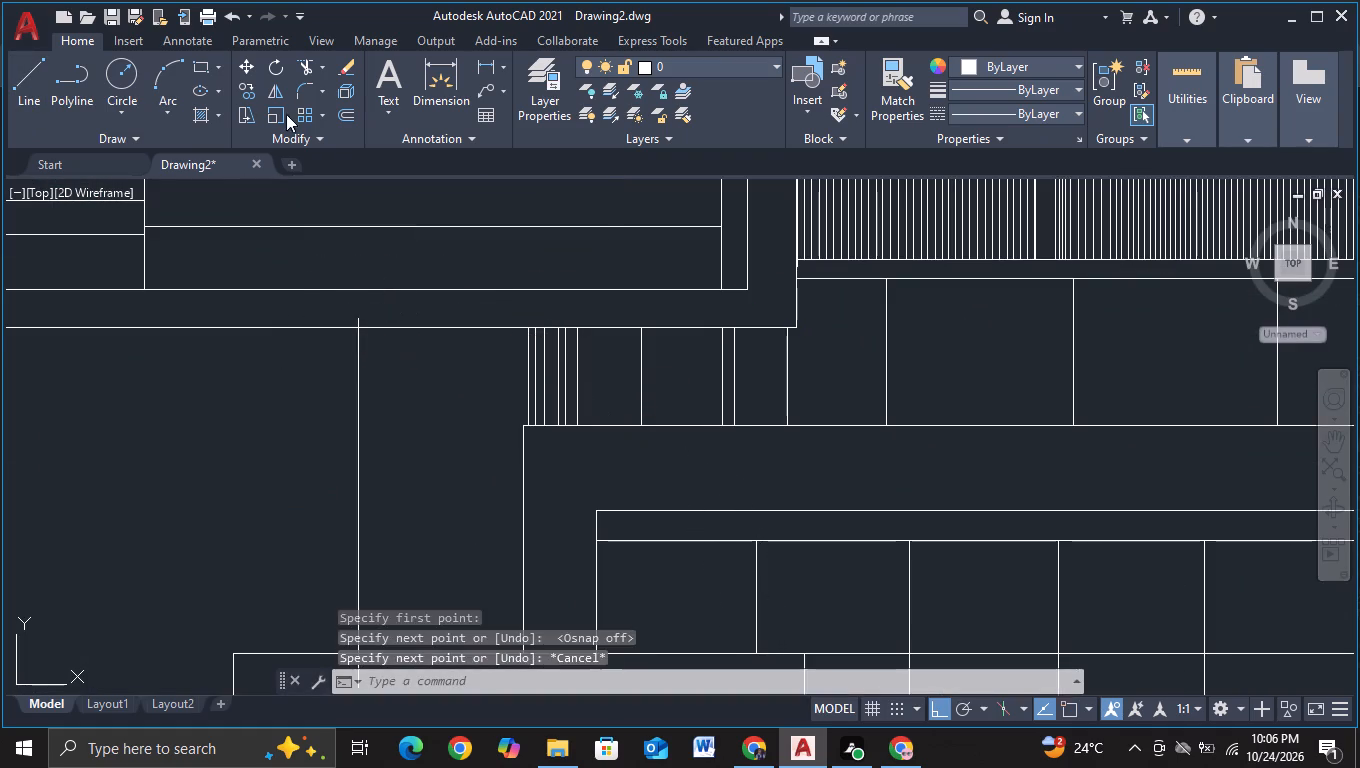
Trim the new vertical line's overhanging ends at the slab's lower edge and the square panel's top edge.
{"action": "left_click", "coordinate": [300, 69]}
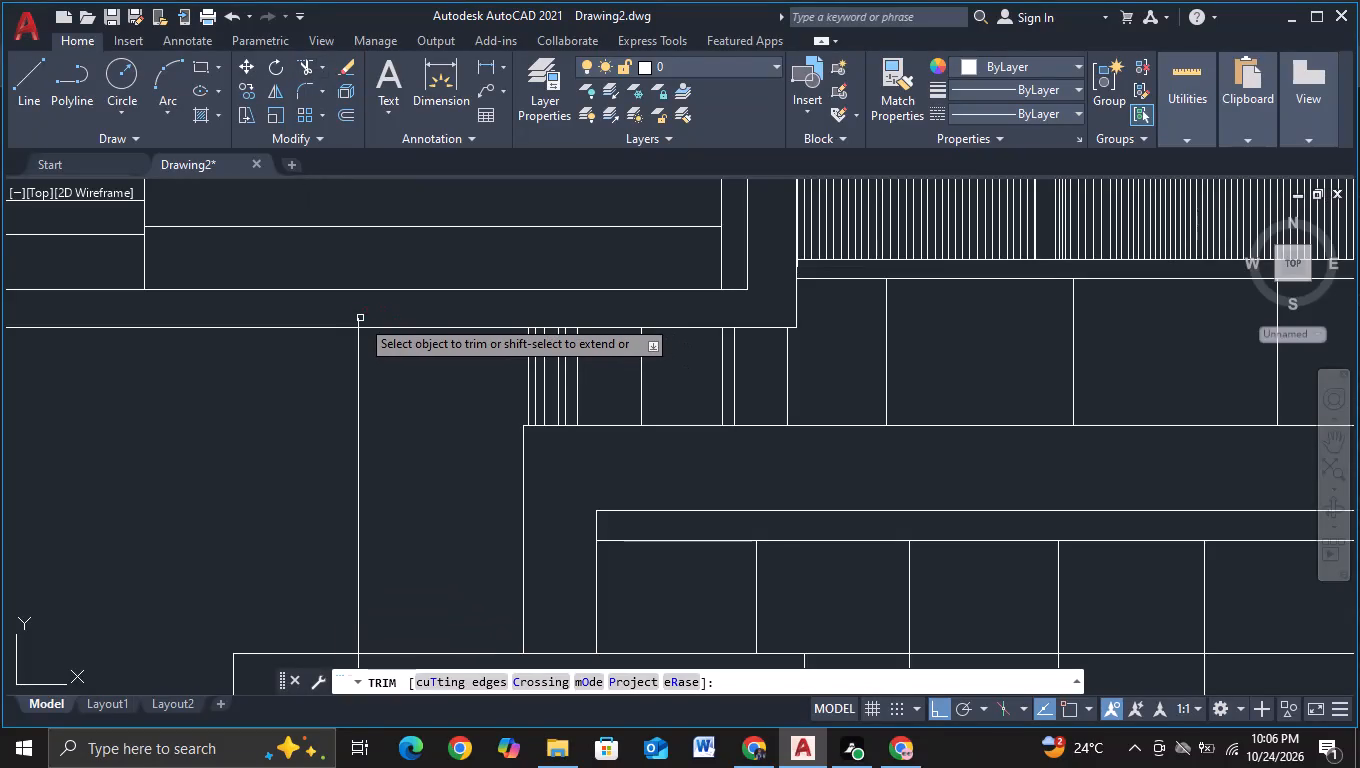
{"action": "left_click", "coordinate": [360, 318]}
{"action": "middle_click_drag", "start_coordinate": [389, 458], "coordinate": [398, 335]}
{"action": "left_click_drag", "start_coordinate": [337, 552], "coordinate": [367, 552]}
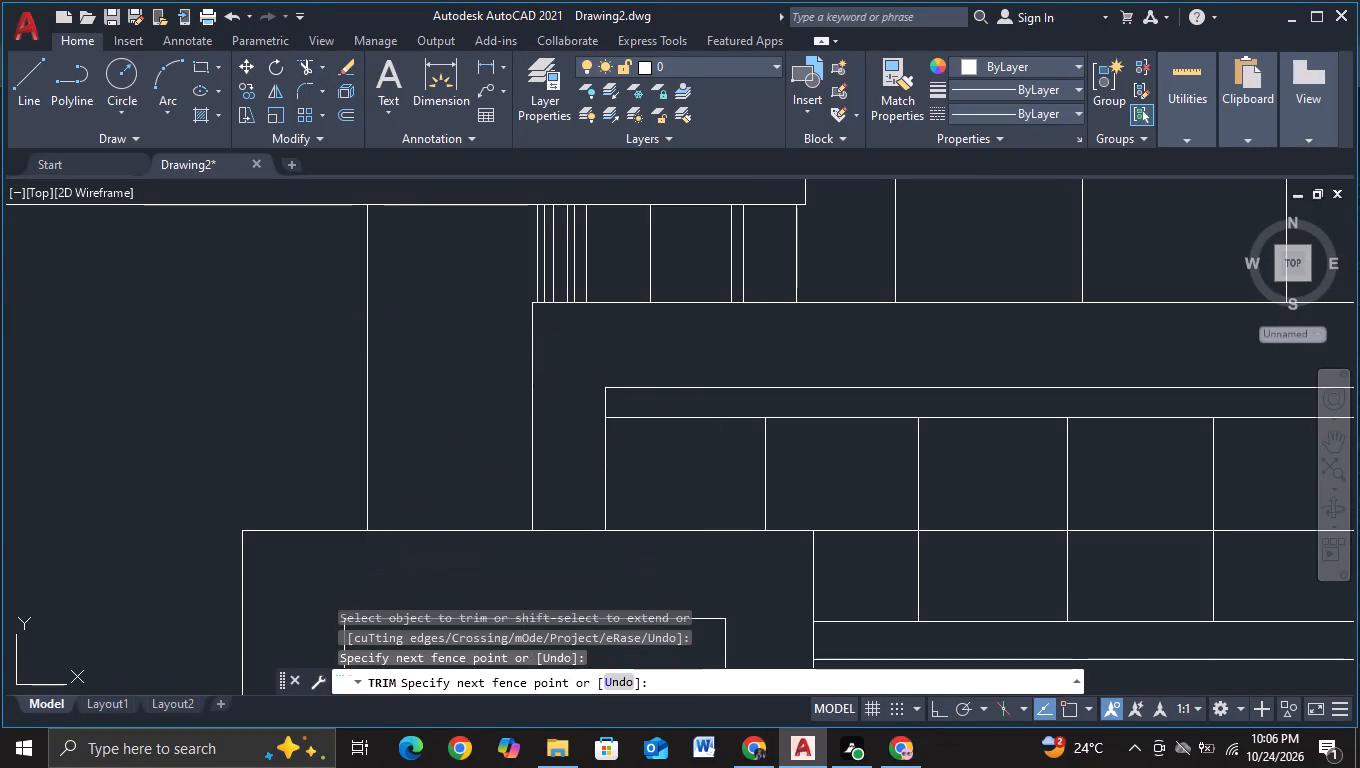
{"action": "left_click", "coordinate": [396, 548]}
{"action": "key", "text": "Escape"}
{"action": "scroll", "coordinate": [396, 549], "scroll_direction": "down", "scroll_amount": 2}
{"action": "middle_click_drag", "start_coordinate": [396, 549], "coordinate": [483, 514]}
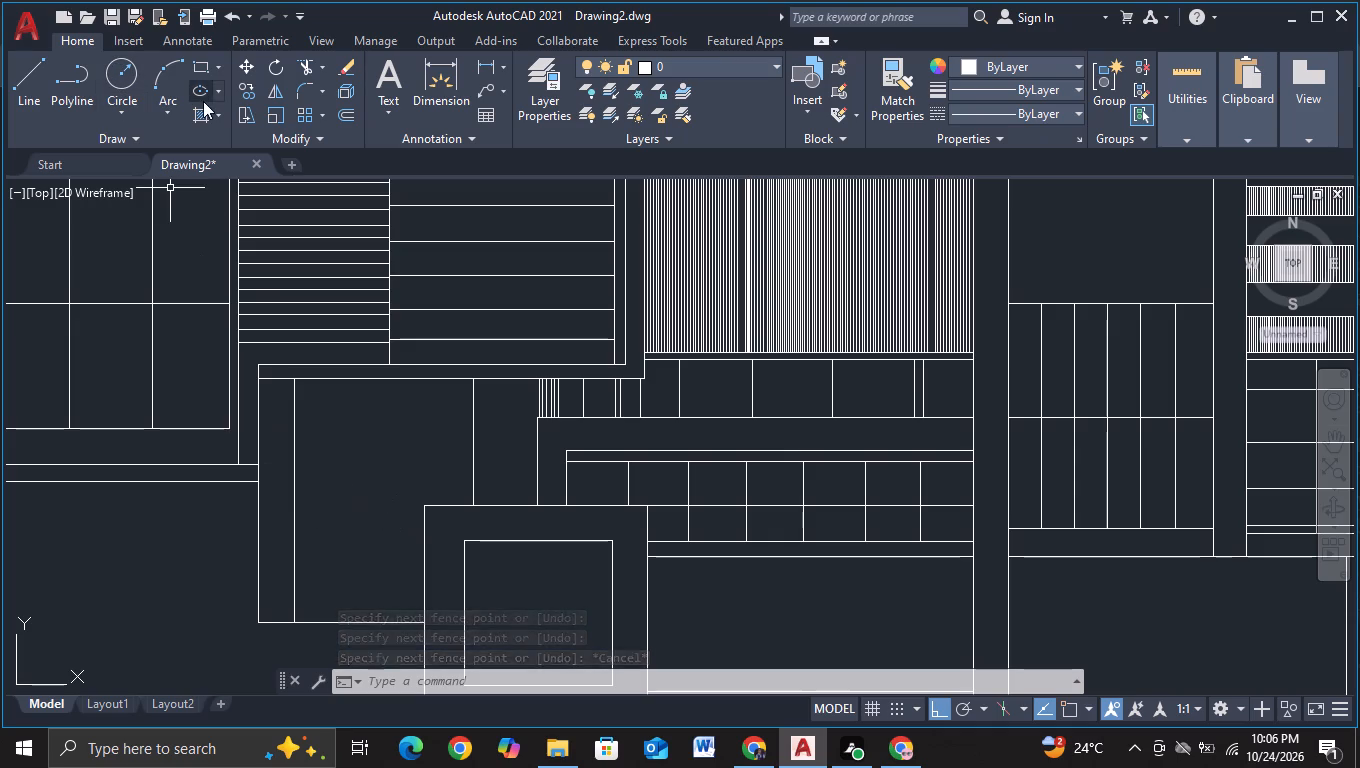
Draw a second vertical line through the tall box left of the square panel, from below its bottom edge up past the slab's lower edge.
{"action": "left_click", "coordinate": [14, 95]}
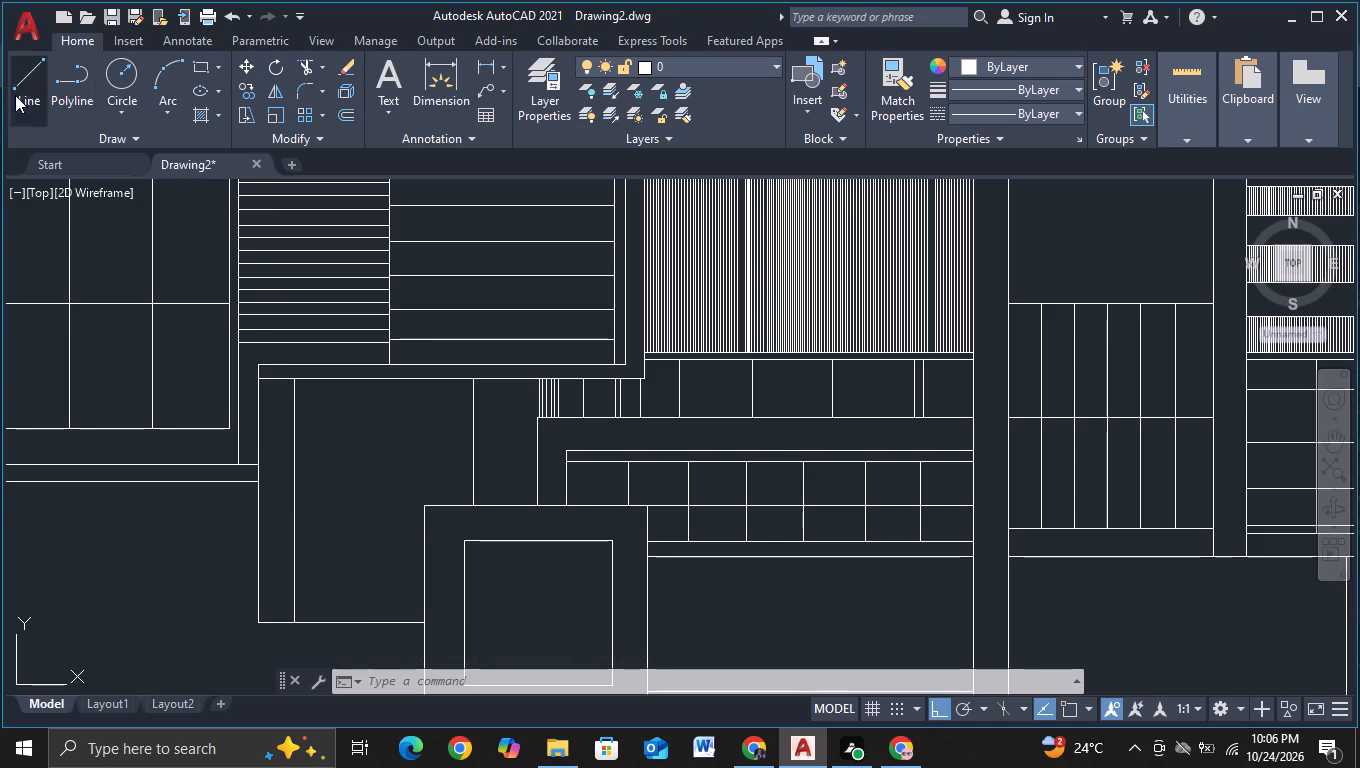
{"action": "middle_click_drag", "start_coordinate": [310, 506], "coordinate": [315, 351]}
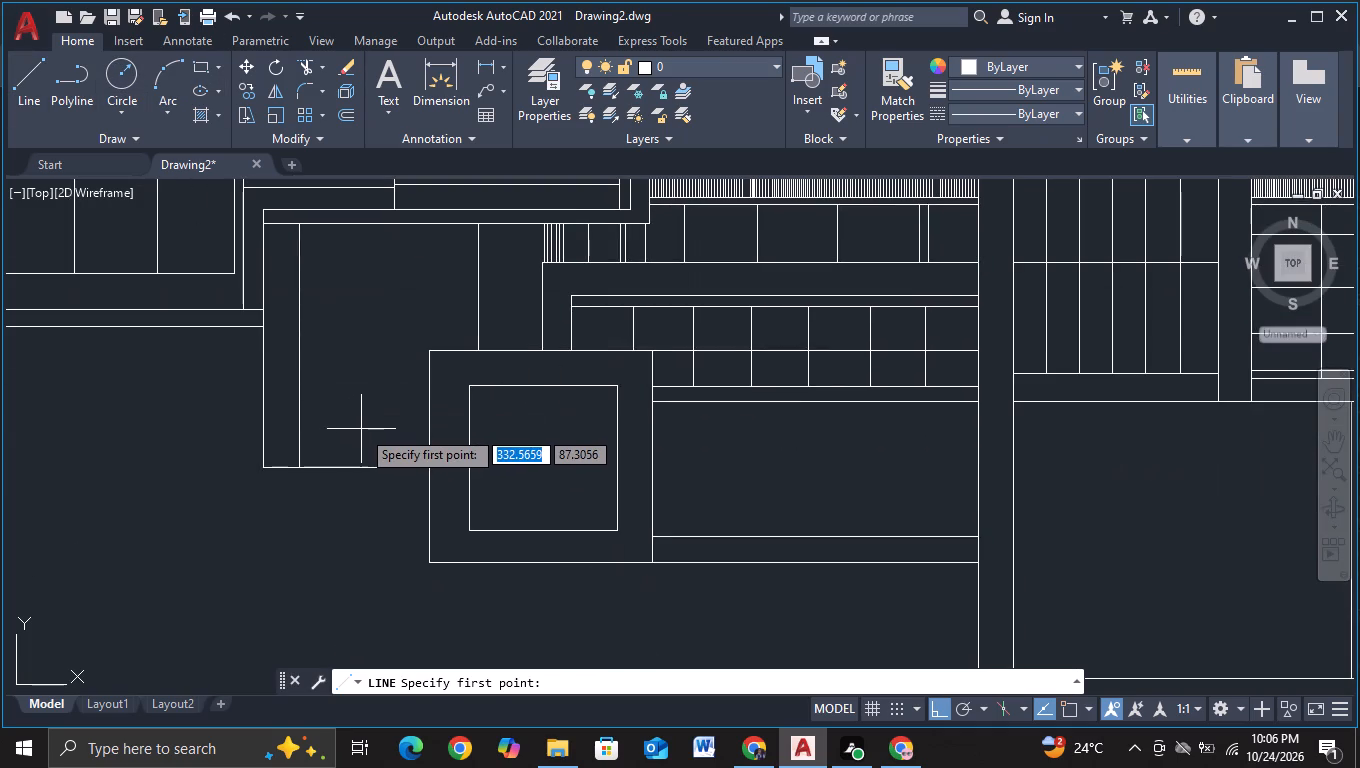
{"action": "left_click", "coordinate": [376, 507]}
{"action": "middle_click_drag", "start_coordinate": [394, 250], "coordinate": [380, 361]}
{"action": "scroll", "coordinate": [361, 354], "scroll_direction": "up", "scroll_amount": 1}
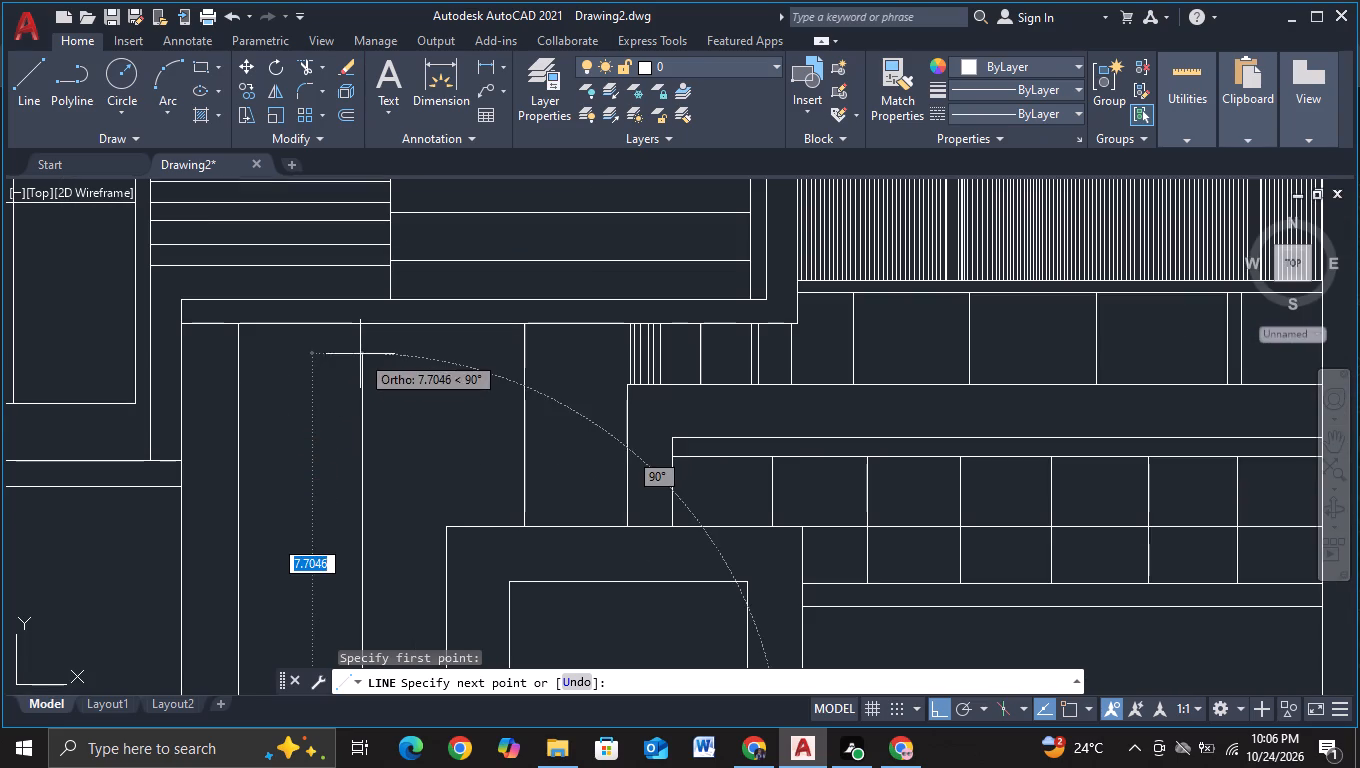
{"action": "left_click", "coordinate": [347, 315]}
{"action": "key", "text": "Escape"}
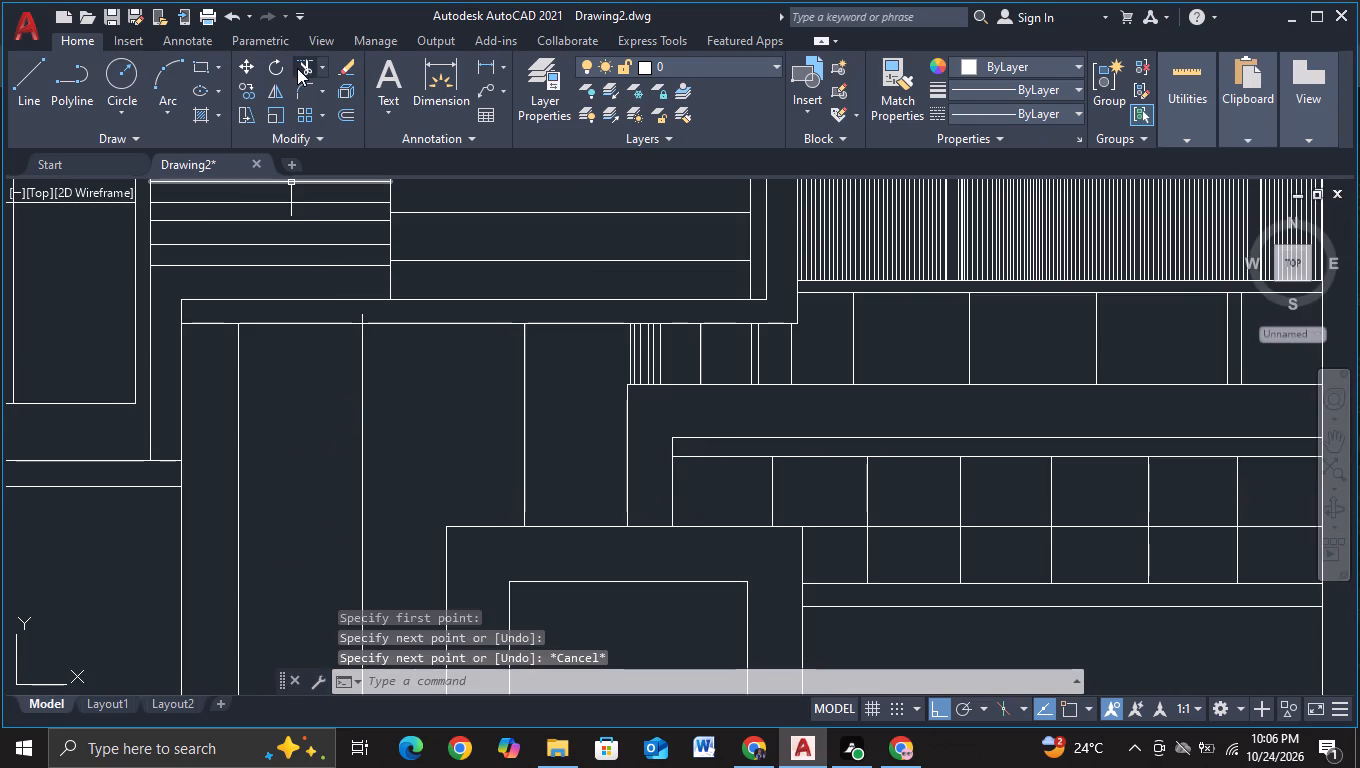
Trim the second vertical line's overhanging ends at the slab's lower edge and the tall box's bottom edge.
{"action": "left_click", "coordinate": [297, 68]}
{"action": "left_click", "coordinate": [363, 316]}
{"action": "middle_click_drag", "start_coordinate": [289, 472], "coordinate": [303, 364]}
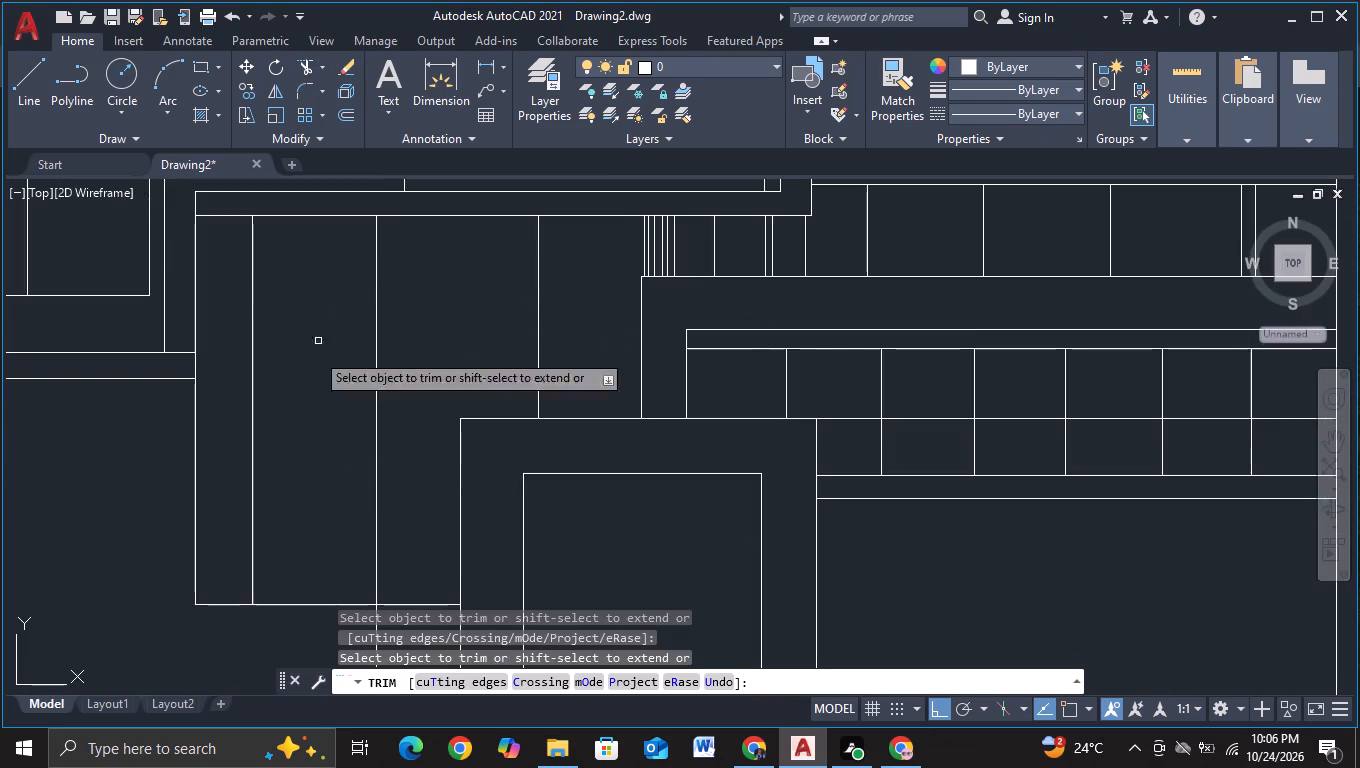
{"action": "middle_click_drag", "start_coordinate": [304, 492], "coordinate": [313, 378]}
{"action": "left_click_drag", "start_coordinate": [348, 540], "coordinate": [358, 537]}
{"action": "left_click", "coordinate": [405, 531]}
{"action": "scroll", "coordinate": [304, 529], "scroll_direction": "down", "scroll_amount": 1}
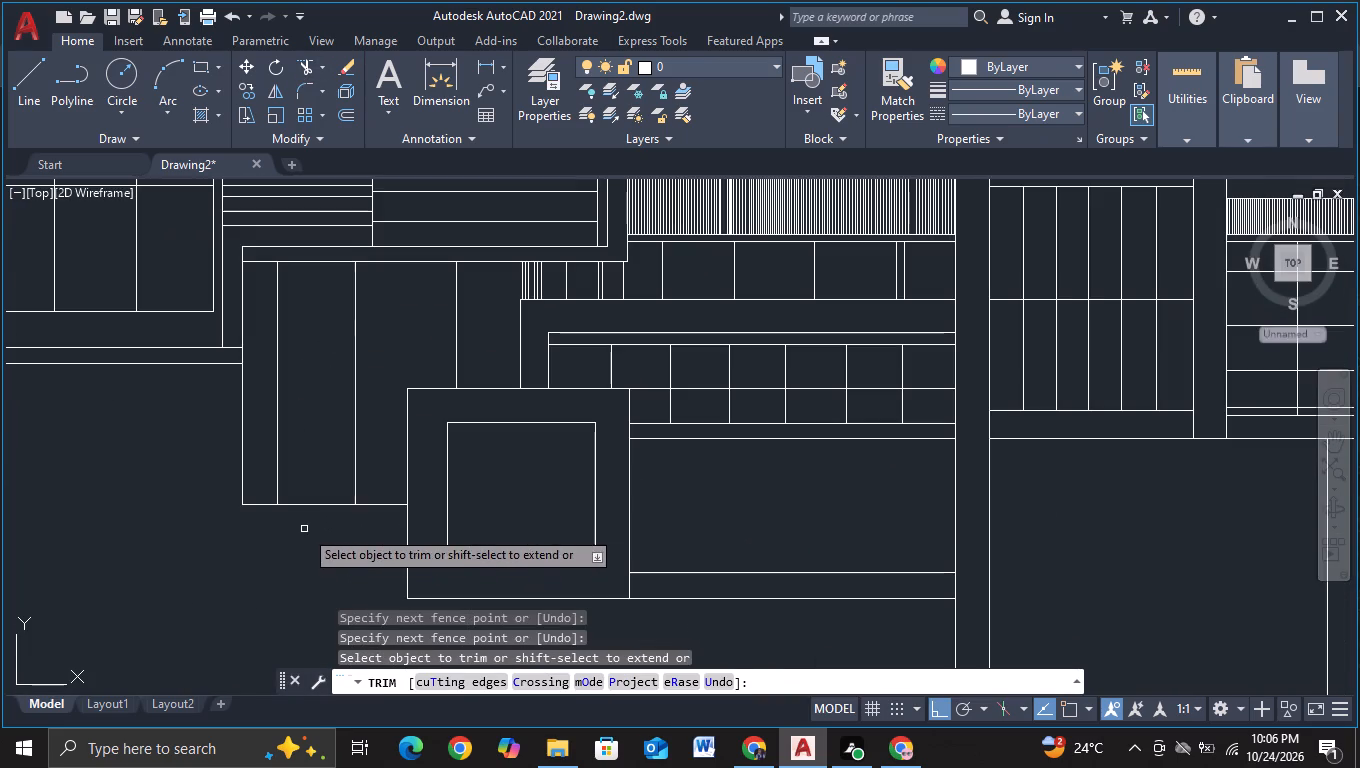
Look over the whole elevation and examine the lower boxes of the left-hand block against those under the central part.
{"action": "middle_click_drag", "start_coordinate": [307, 545], "coordinate": [355, 513]}
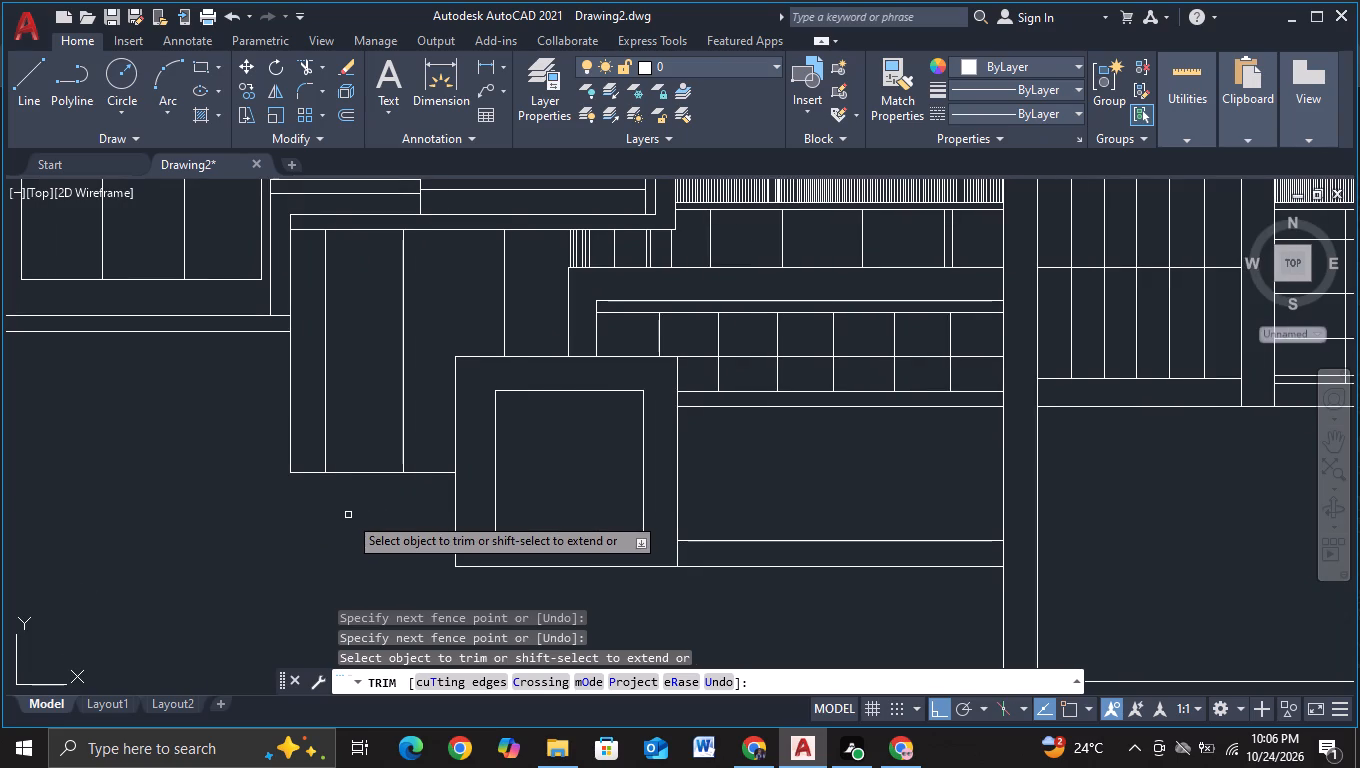
{"action": "middle_click_drag", "start_coordinate": [353, 515], "coordinate": [324, 517]}
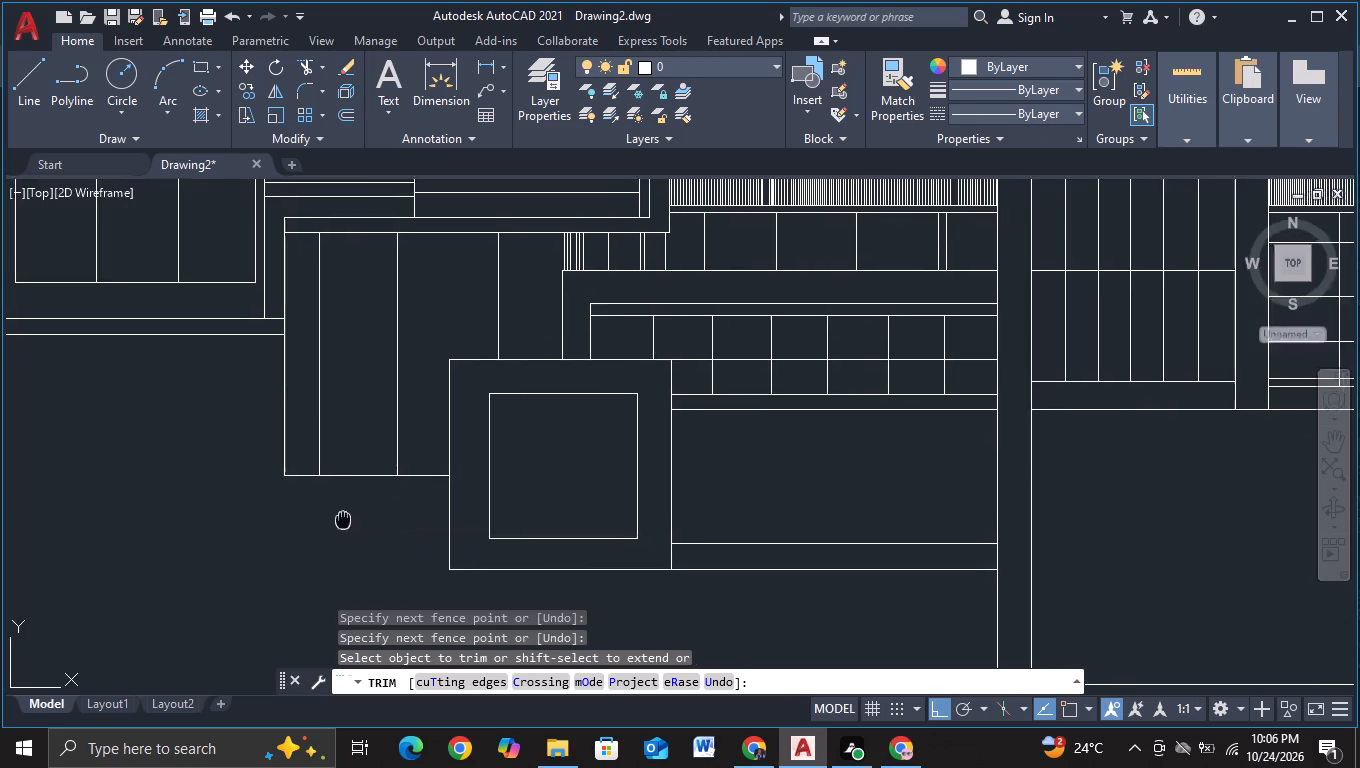
{"action": "middle_click_drag", "start_coordinate": [324, 517], "coordinate": [262, 492]}
{"action": "middle_click", "coordinate": [254, 478]}
{"action": "middle_click", "coordinate": [254, 478]}
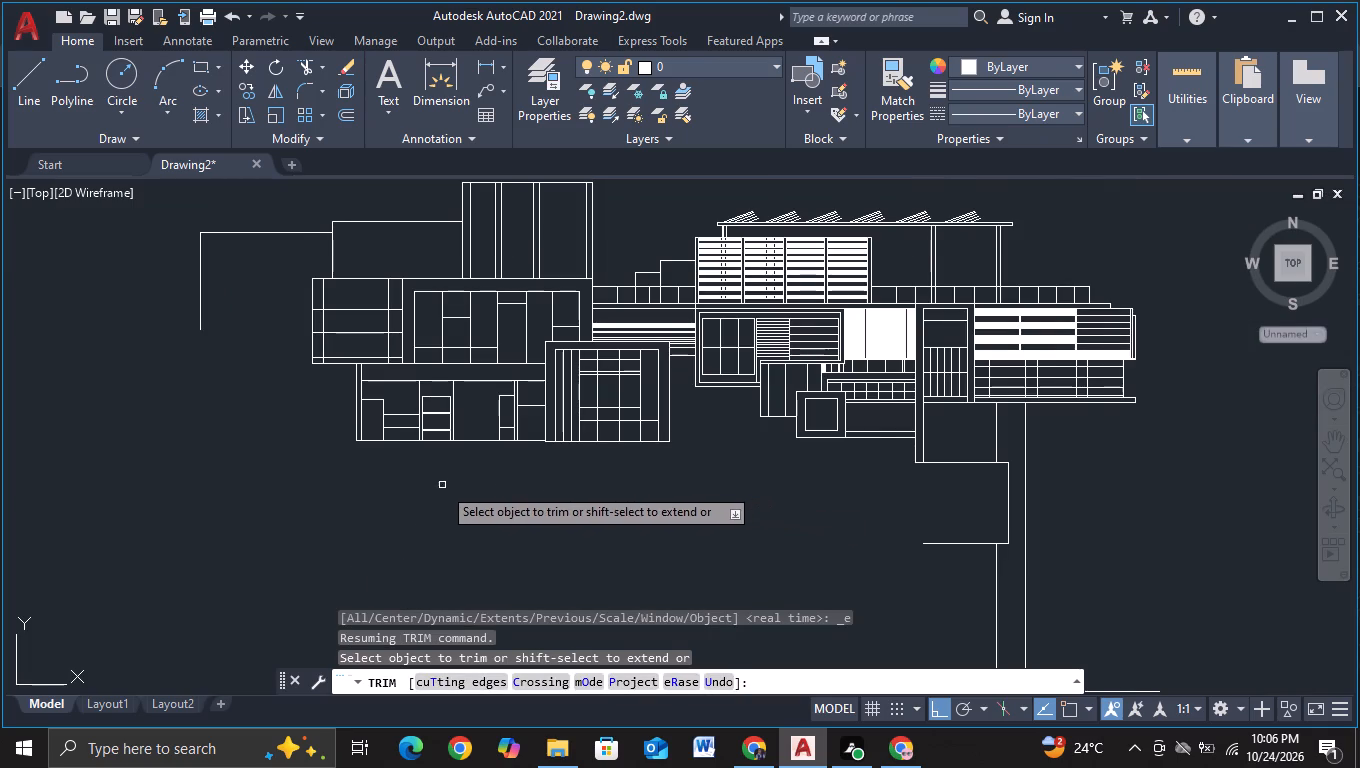
{"action": "middle_click_drag", "start_coordinate": [442, 486], "coordinate": [573, 499]}
{"action": "scroll", "coordinate": [543, 498], "scroll_direction": "up", "scroll_amount": 2}
{"action": "middle_click_drag", "start_coordinate": [520, 495], "coordinate": [476, 552]}
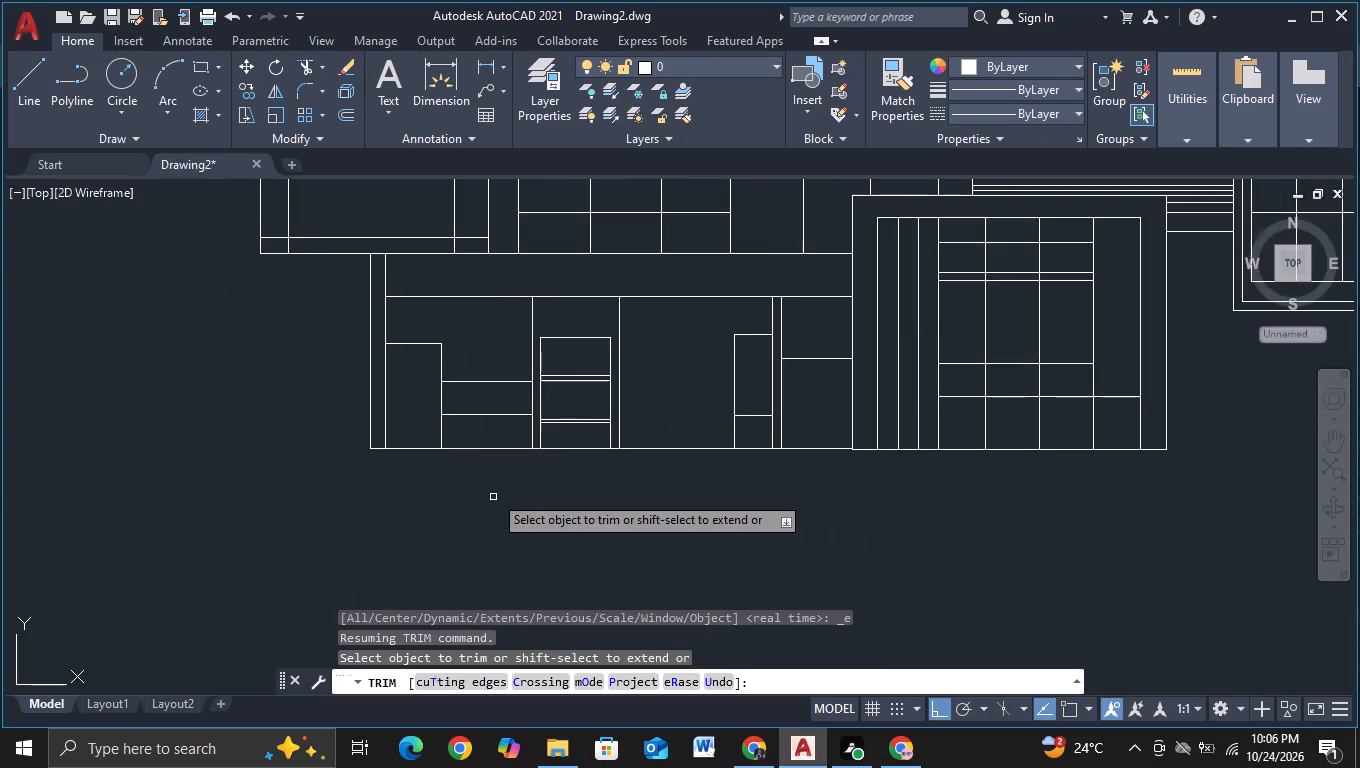
{"action": "middle_click_drag", "start_coordinate": [496, 505], "coordinate": [377, 515]}
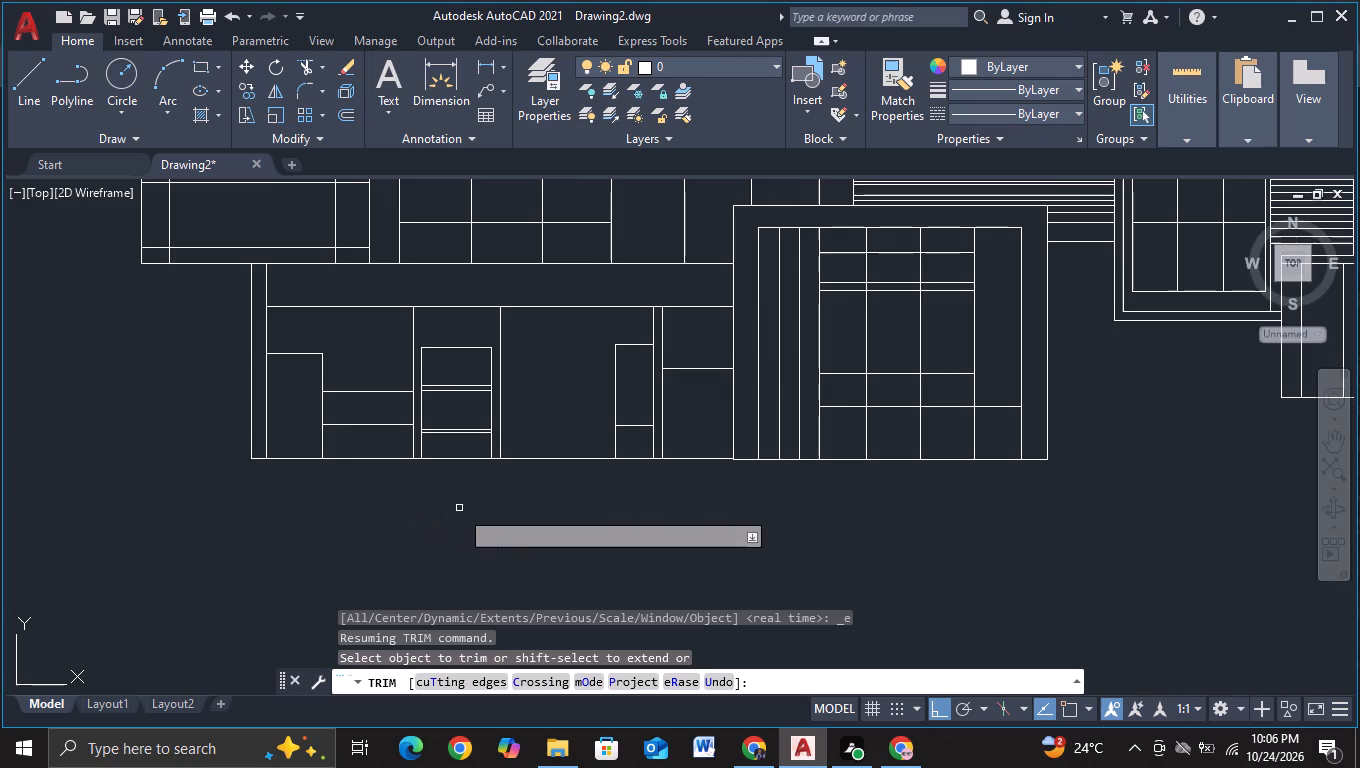
{"action": "middle_click_drag", "start_coordinate": [461, 510], "coordinate": [412, 510]}
{"action": "scroll", "coordinate": [419, 511], "scroll_direction": "down", "scroll_amount": 3}
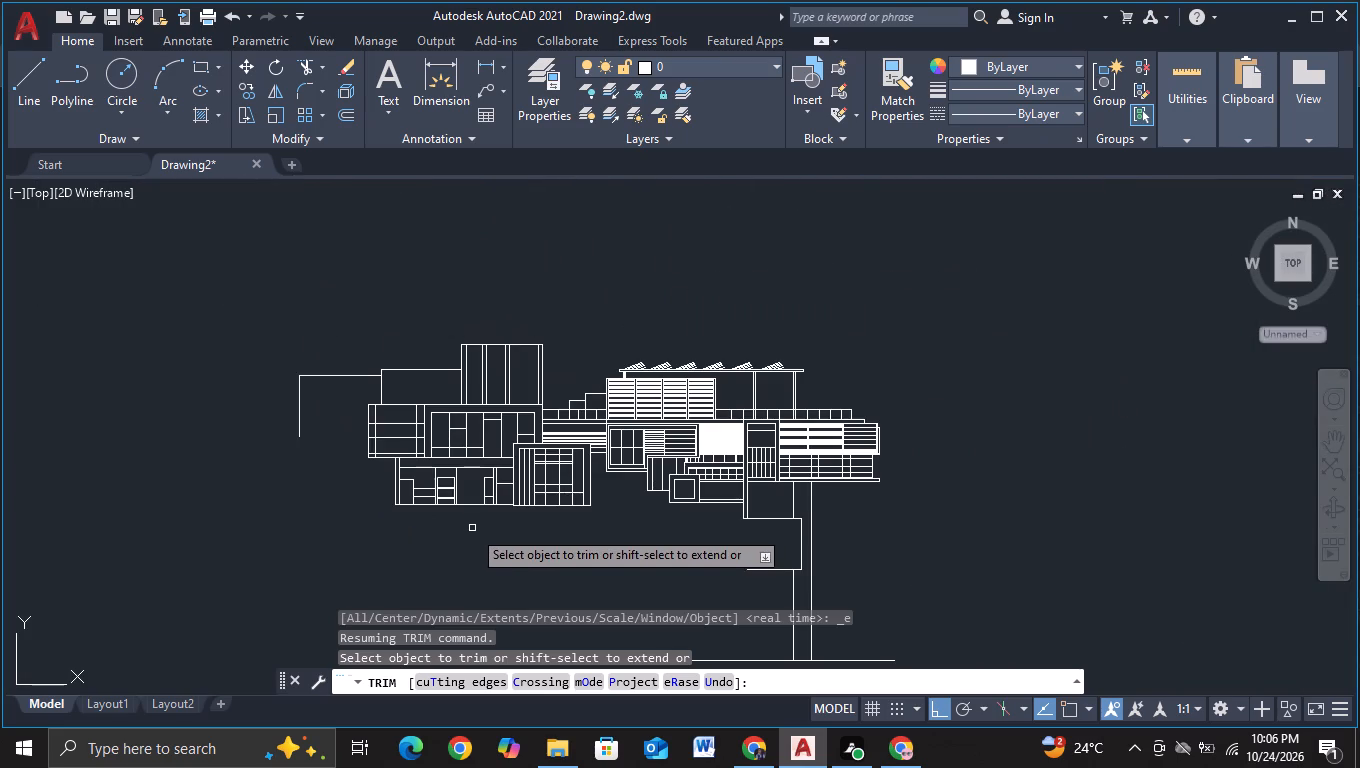
{"action": "scroll", "coordinate": [696, 541], "scroll_direction": "up", "scroll_amount": 3}
{"action": "middle_click_drag", "start_coordinate": [653, 515], "coordinate": [441, 545]}
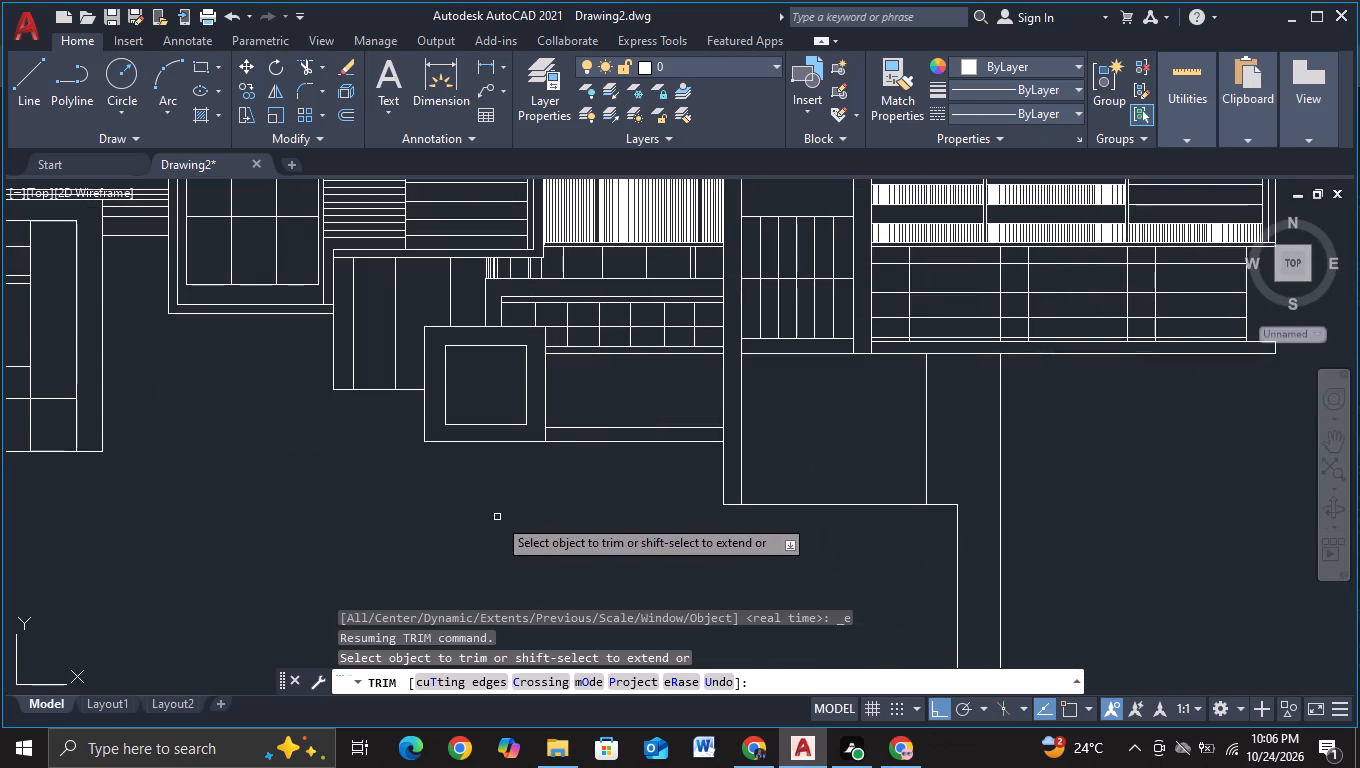
{"action": "key", "text": "Escape"}
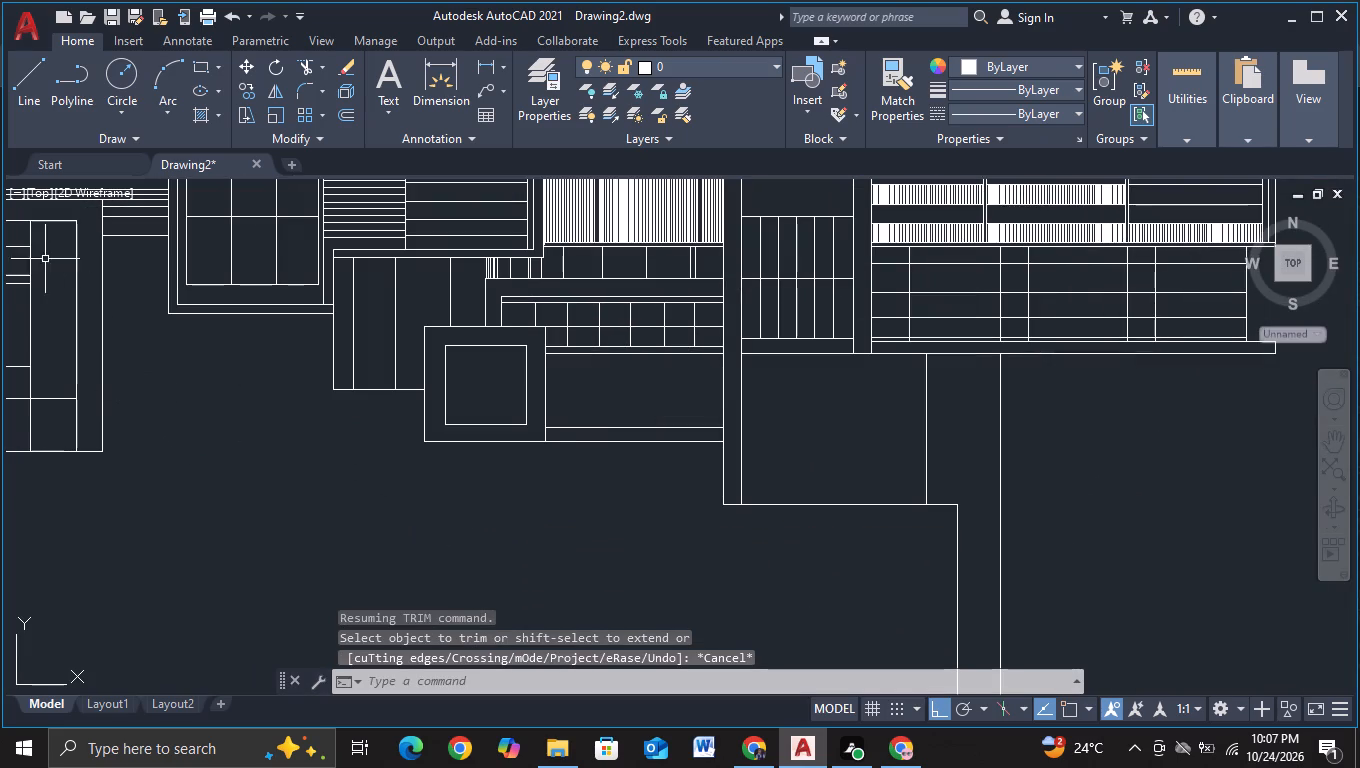
Copy the inner horizontal line near the bottom of the long box right of the square panel about 0.43 units upward.
{"action": "left_click", "coordinate": [41, 85]}
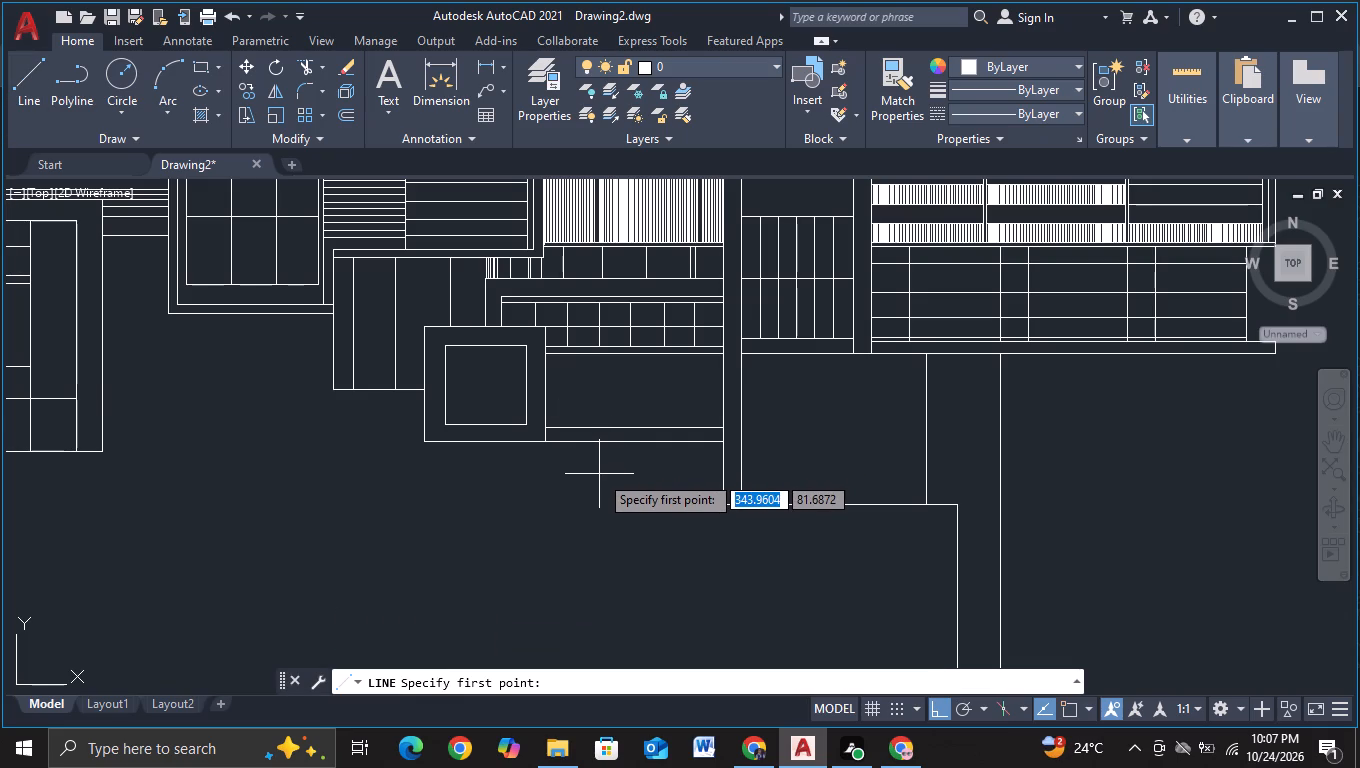
{"action": "key", "text": "Escape"}
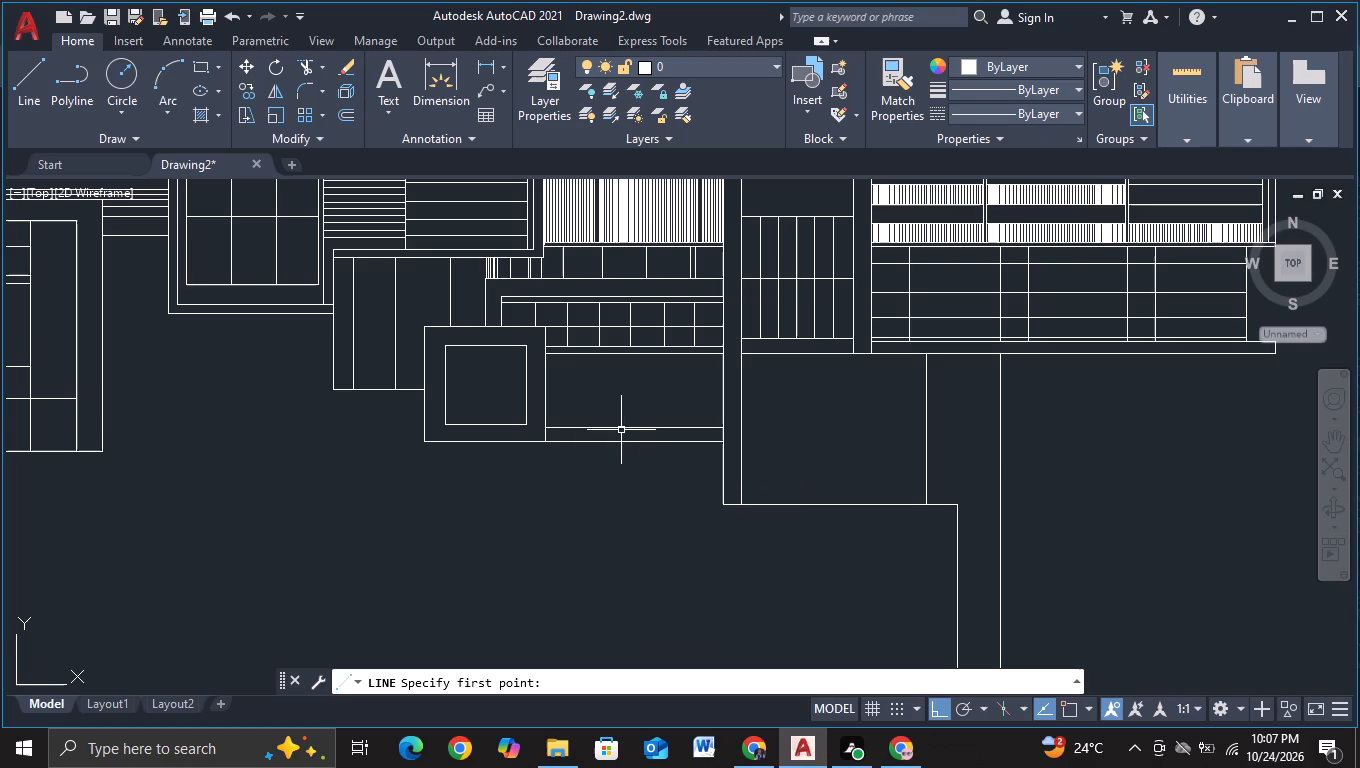
{"action": "left_click", "coordinate": [621, 429]}
{"action": "key", "text": "c"}
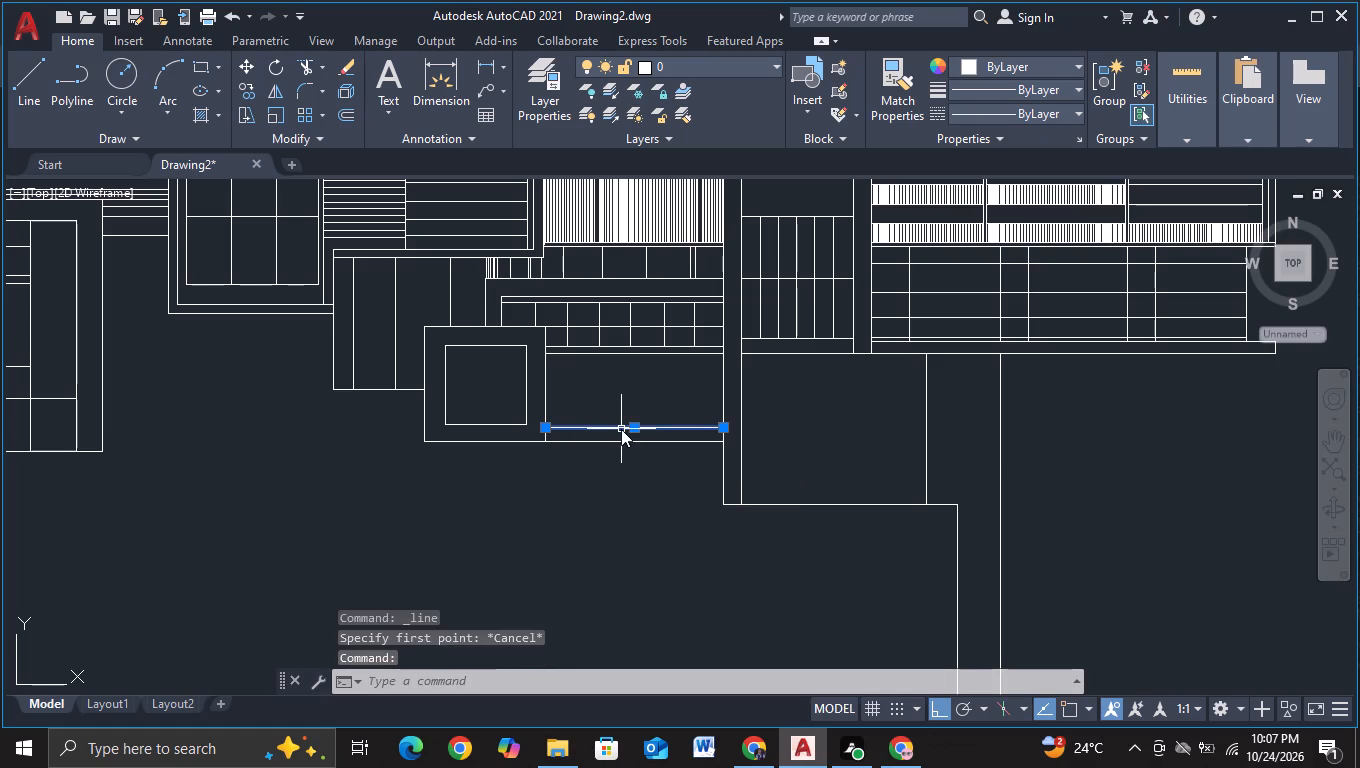
{"action": "left_click", "coordinate": [701, 492]}
{"action": "left_click", "coordinate": [677, 517]}
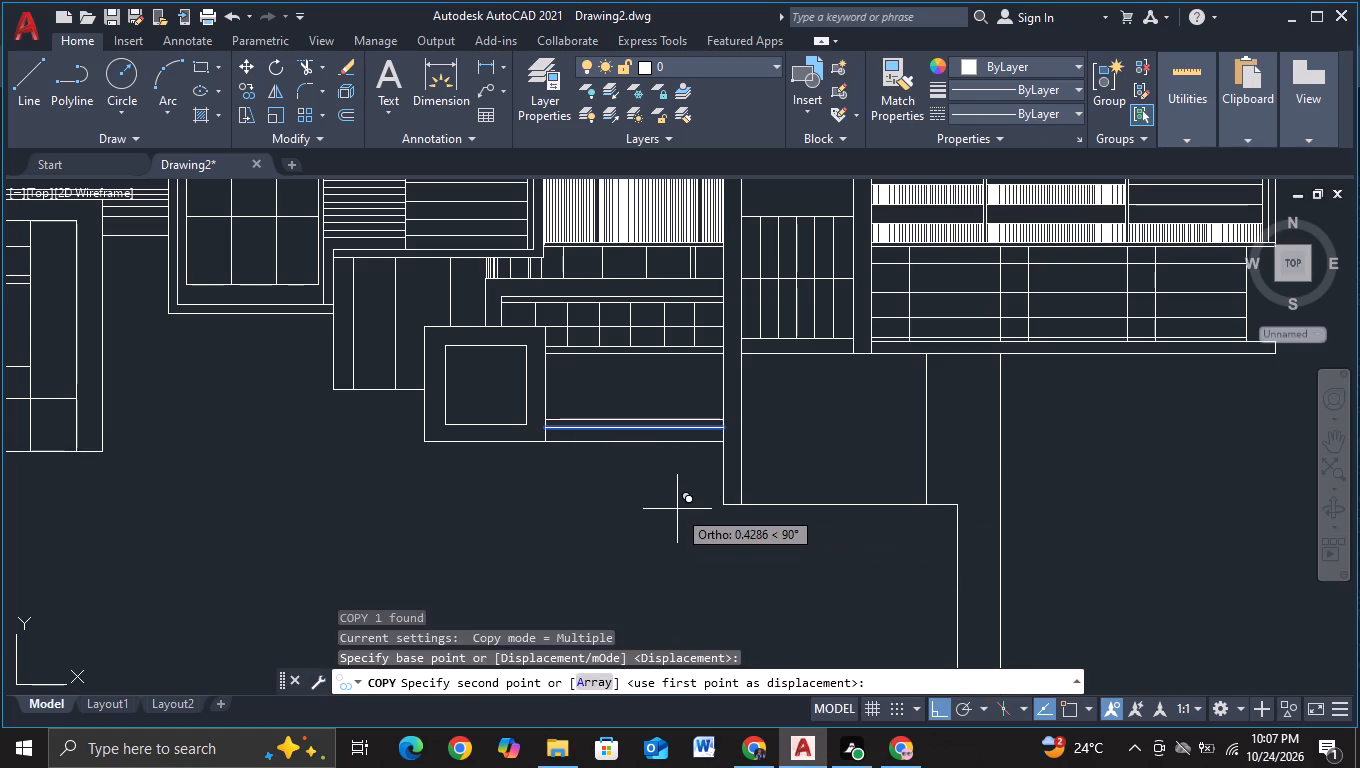
{"action": "left_click", "coordinate": [677, 509]}
{"action": "key", "text": "Escape"}
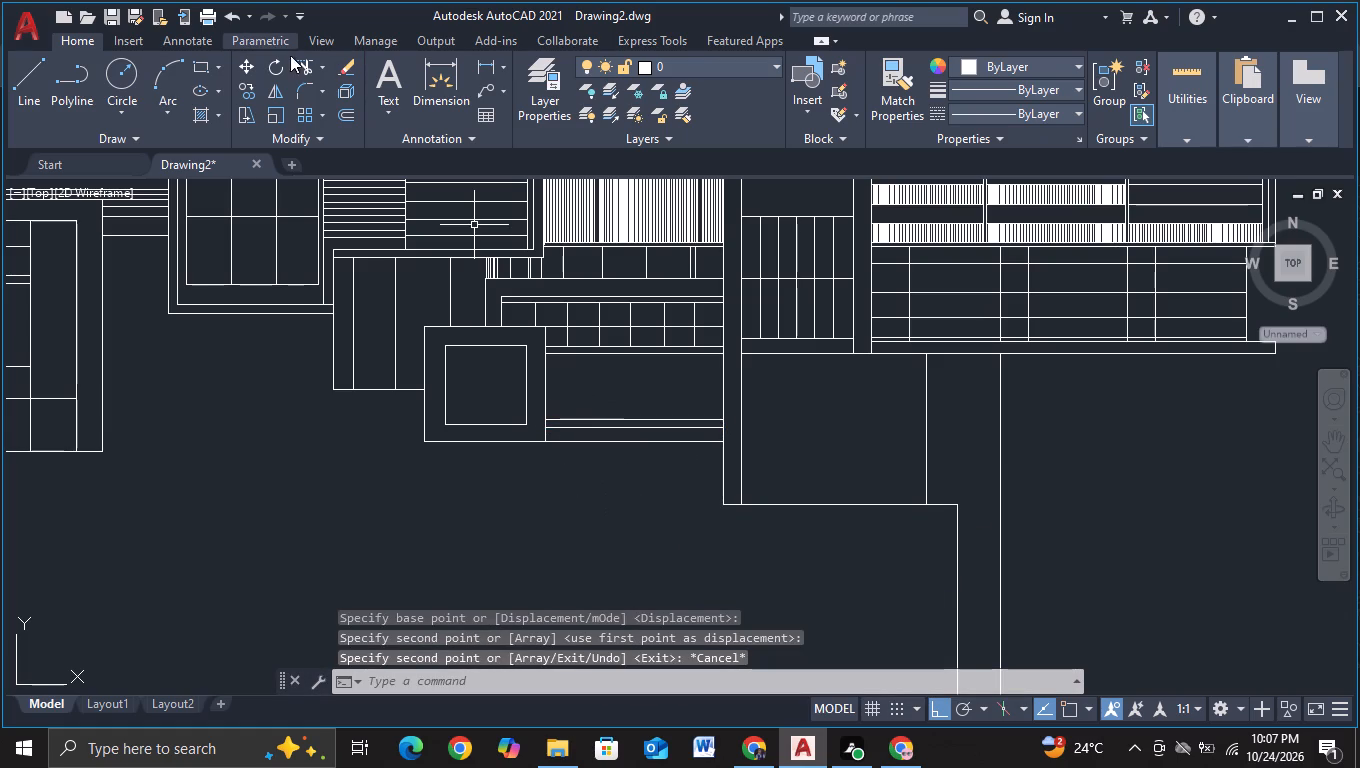
Trim away the original inner horizontal line just below the copy in the long box.
{"action": "left_click", "coordinate": [301, 55]}
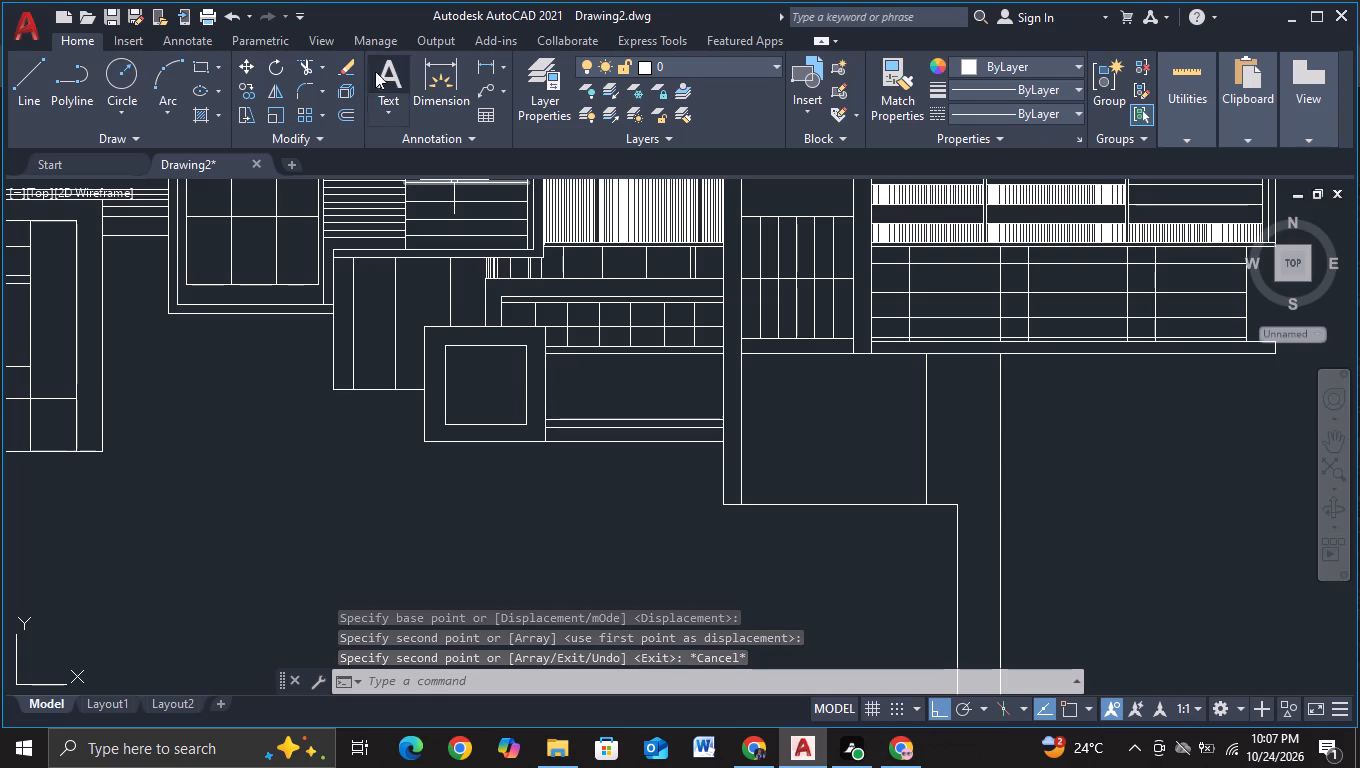
{"action": "left_click", "coordinate": [297, 66]}
{"action": "left_click", "coordinate": [665, 427]}
{"action": "key", "text": "Escape"}
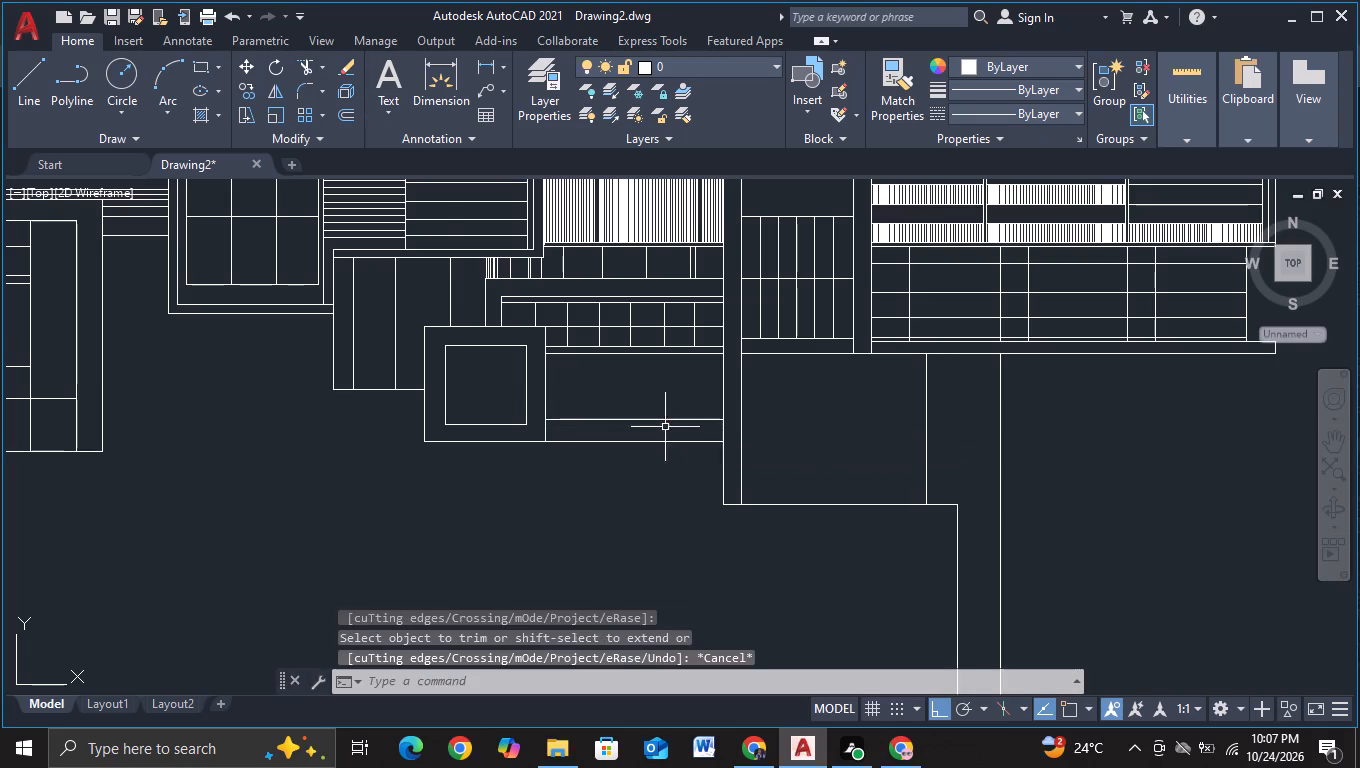
Draw a three-sided, open-topped frame about 3.9 units tall in the long box, from above its upper inner line to below its lower inner line.
{"action": "middle_click_drag", "start_coordinate": [610, 489], "coordinate": [563, 490]}
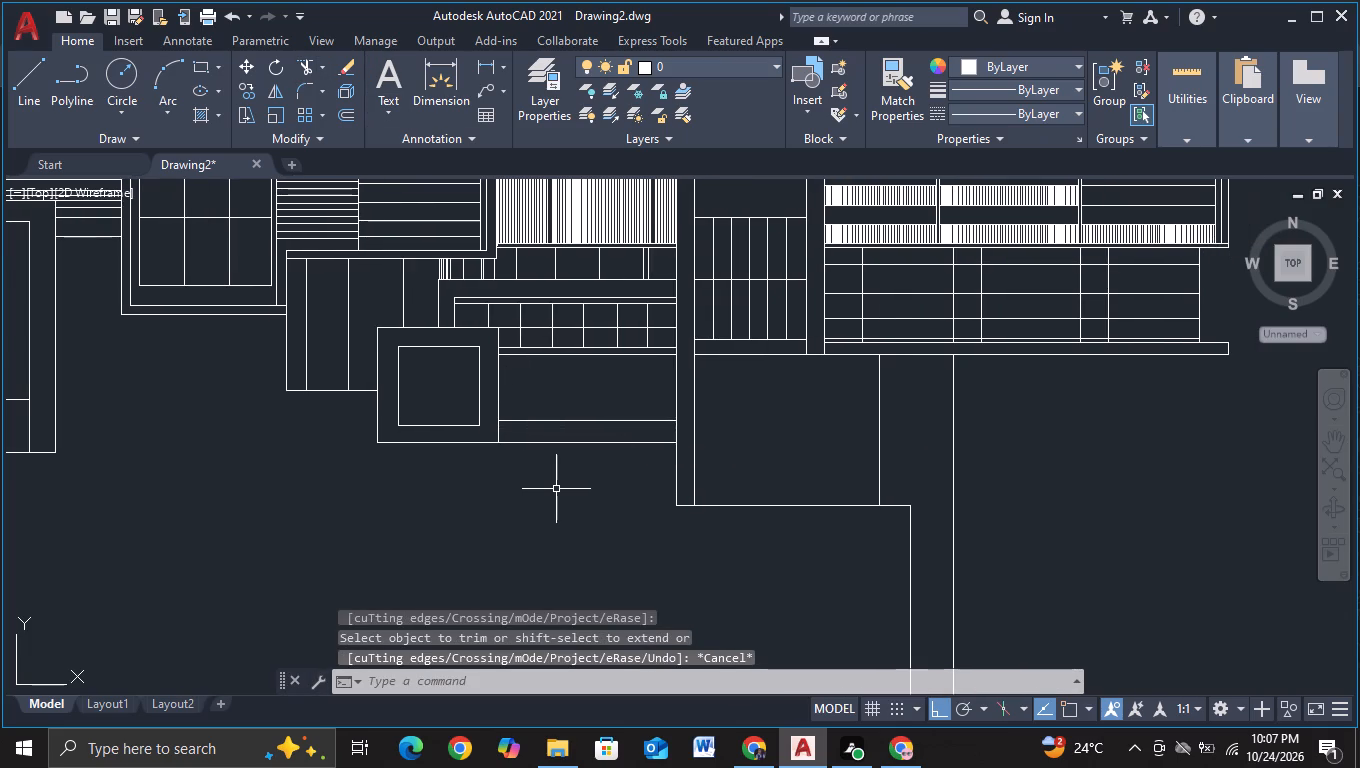
{"action": "left_click", "coordinate": [23, 72]}
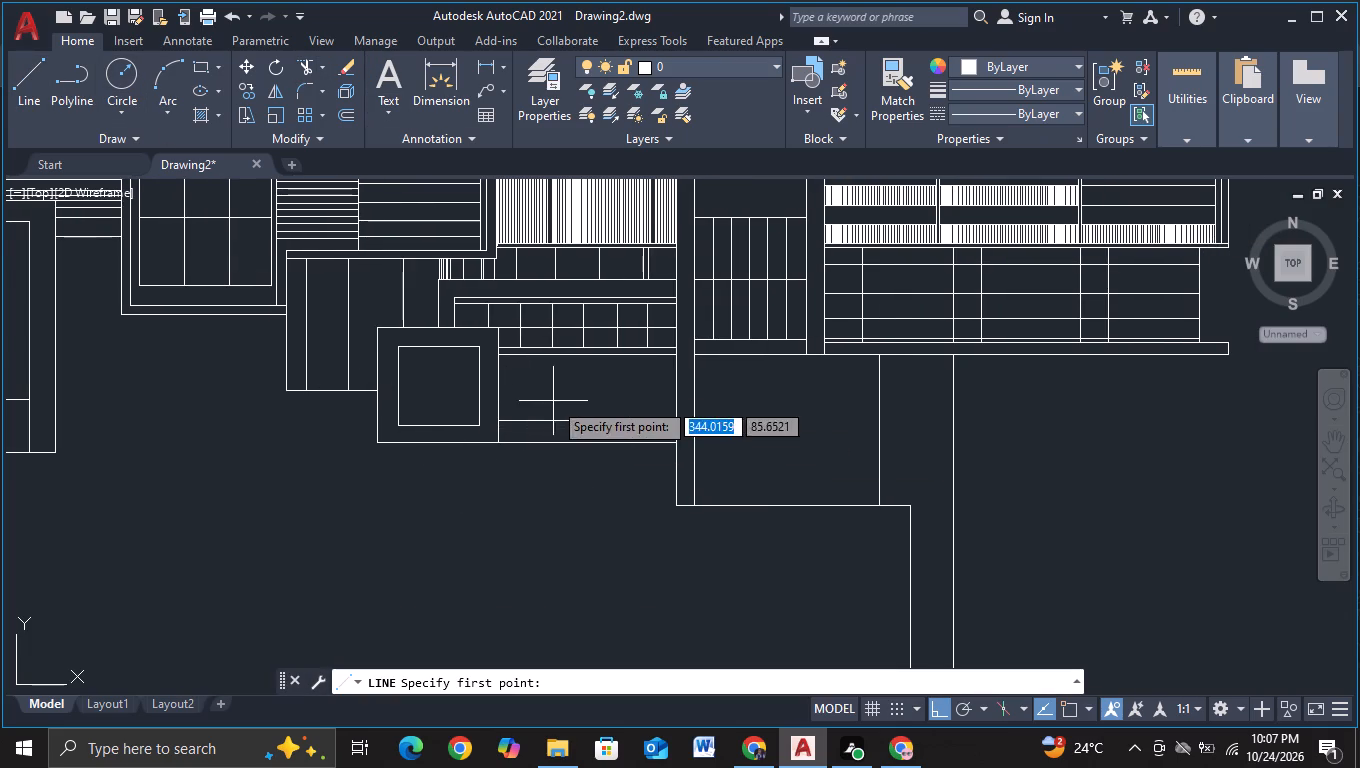
{"action": "scroll", "coordinate": [551, 398], "scroll_direction": "up", "scroll_amount": 2}
{"action": "left_click", "coordinate": [538, 279]}
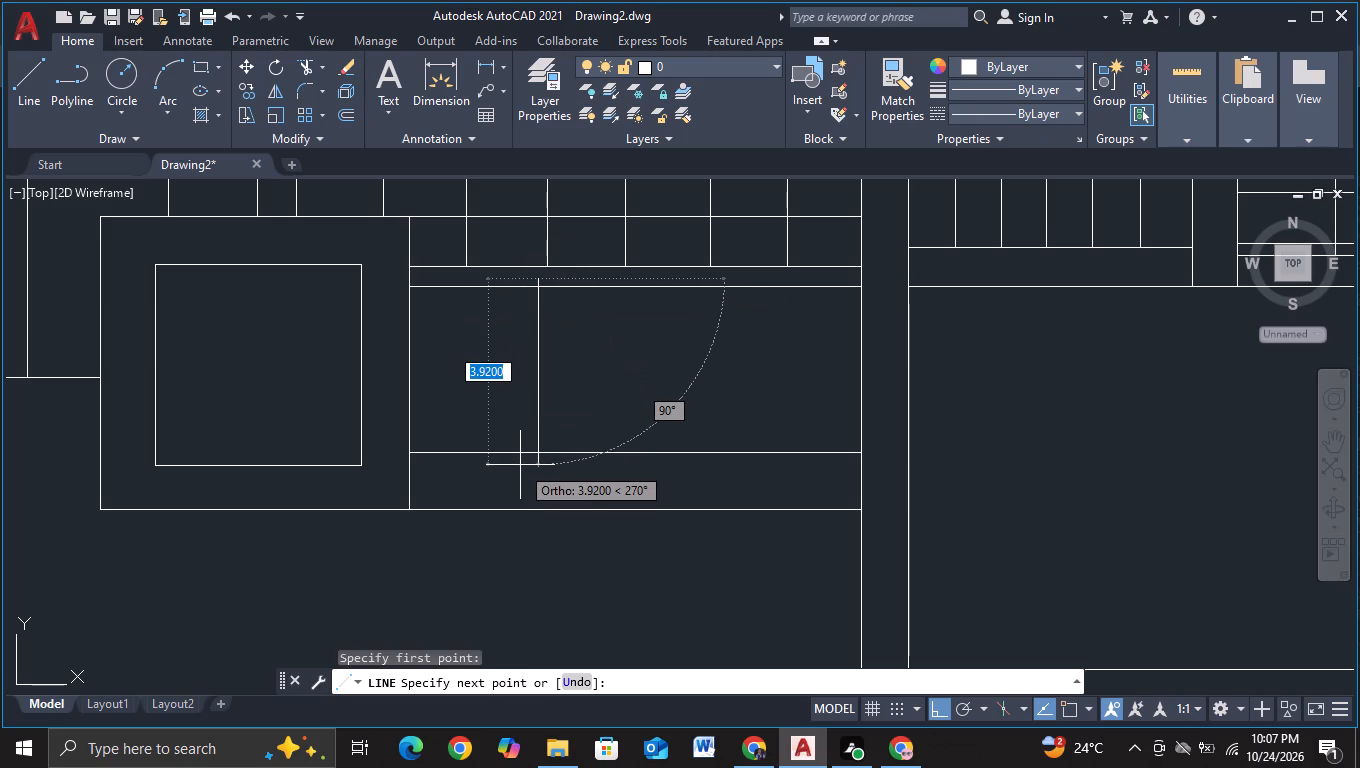
{"action": "left_click", "coordinate": [520, 465]}
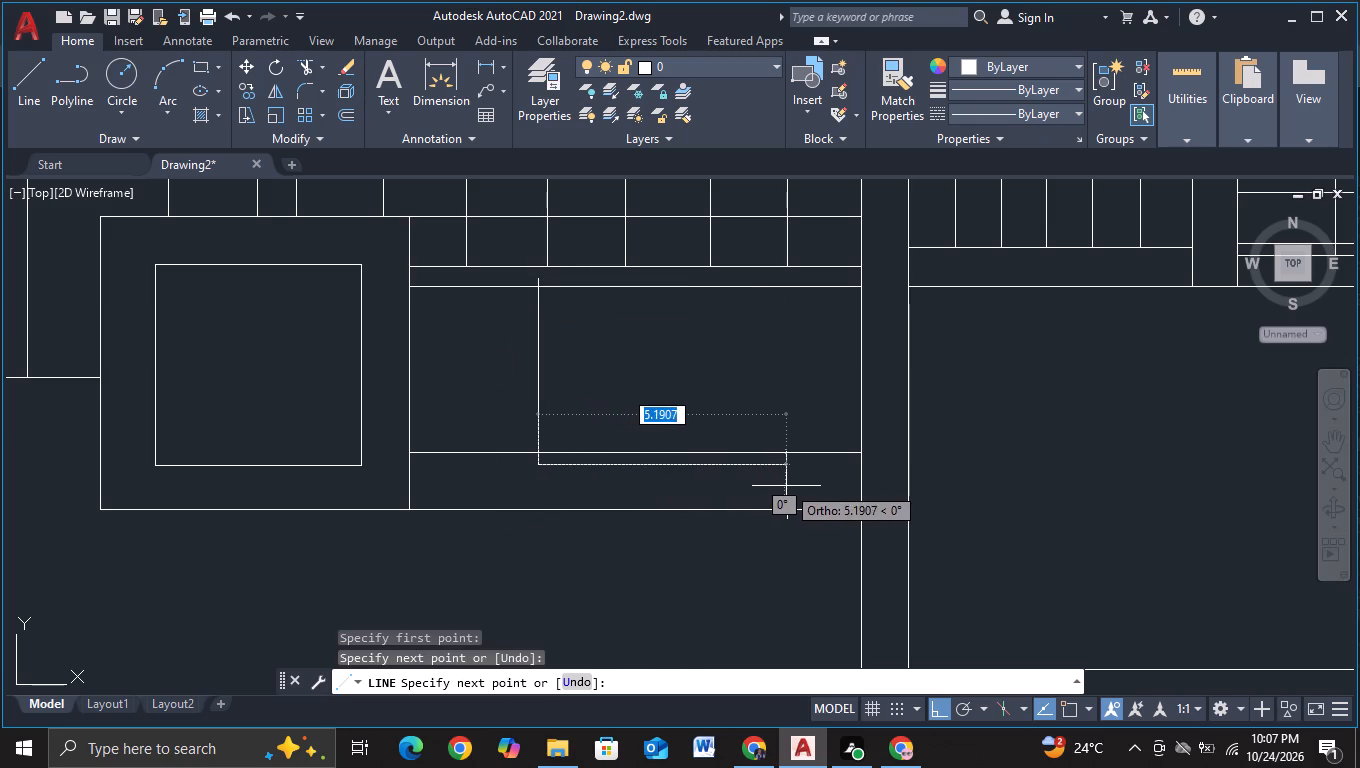
{"action": "left_click", "coordinate": [846, 478]}
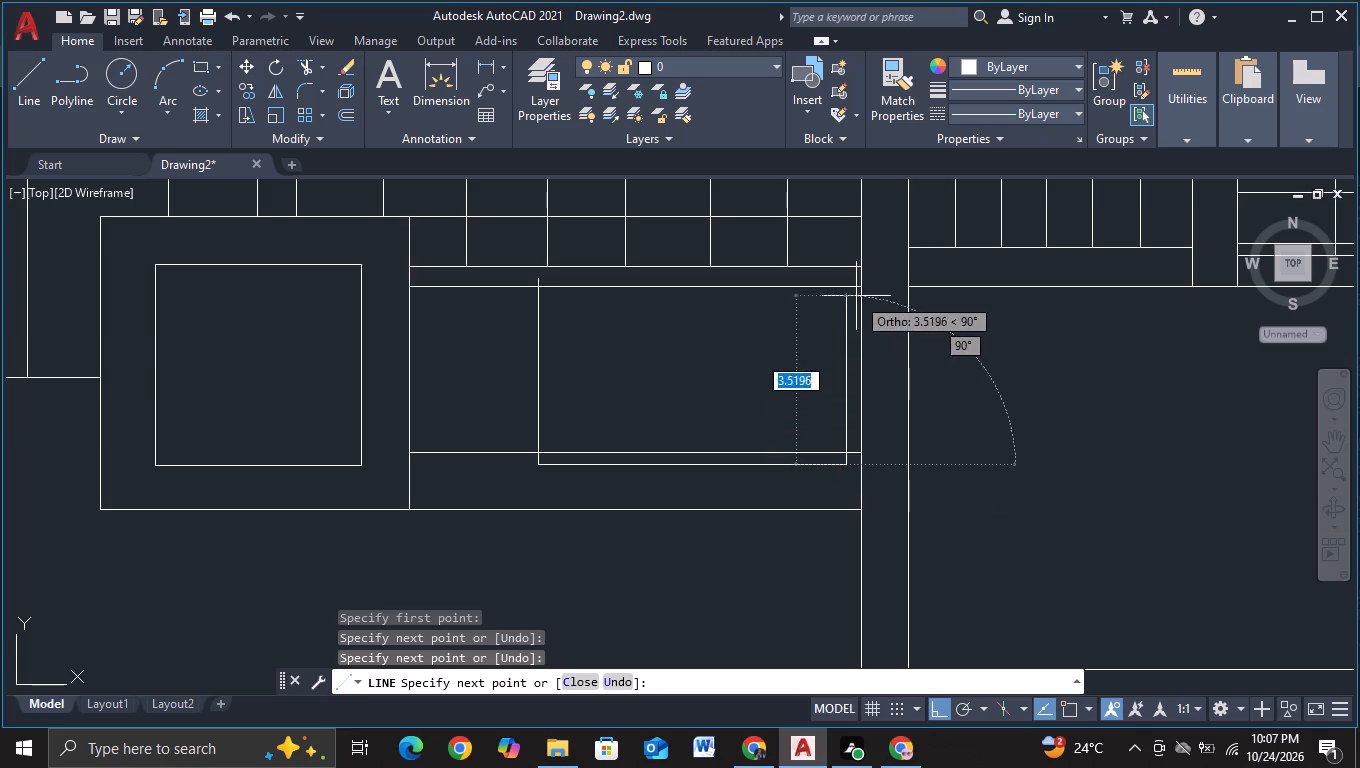
{"action": "left_click", "coordinate": [847, 275]}
{"action": "key", "text": "Escape"}
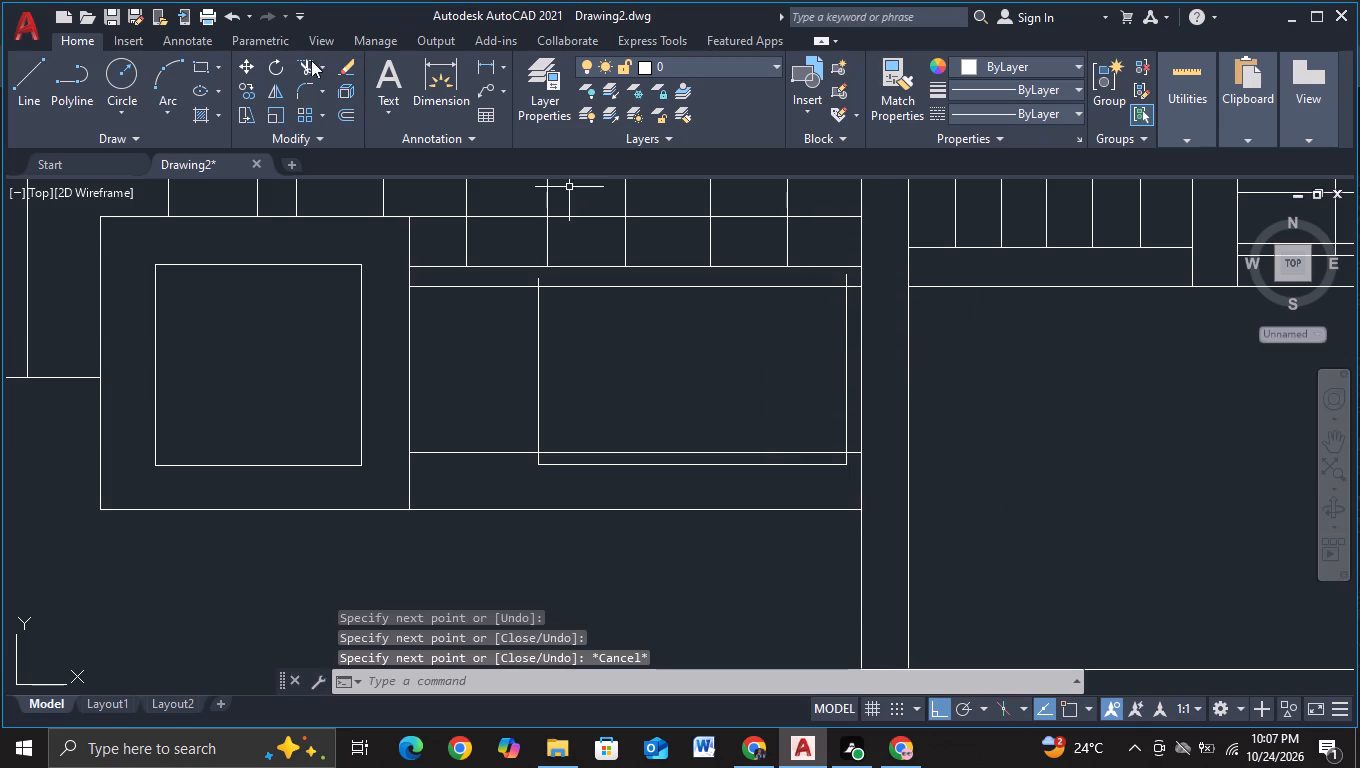
Trim the frame's two verticals to the long box's inner horizontal lines and remove the frame's bottom line below them.
{"action": "left_click", "coordinate": [304, 66]}
{"action": "left_click", "coordinate": [538, 280]}
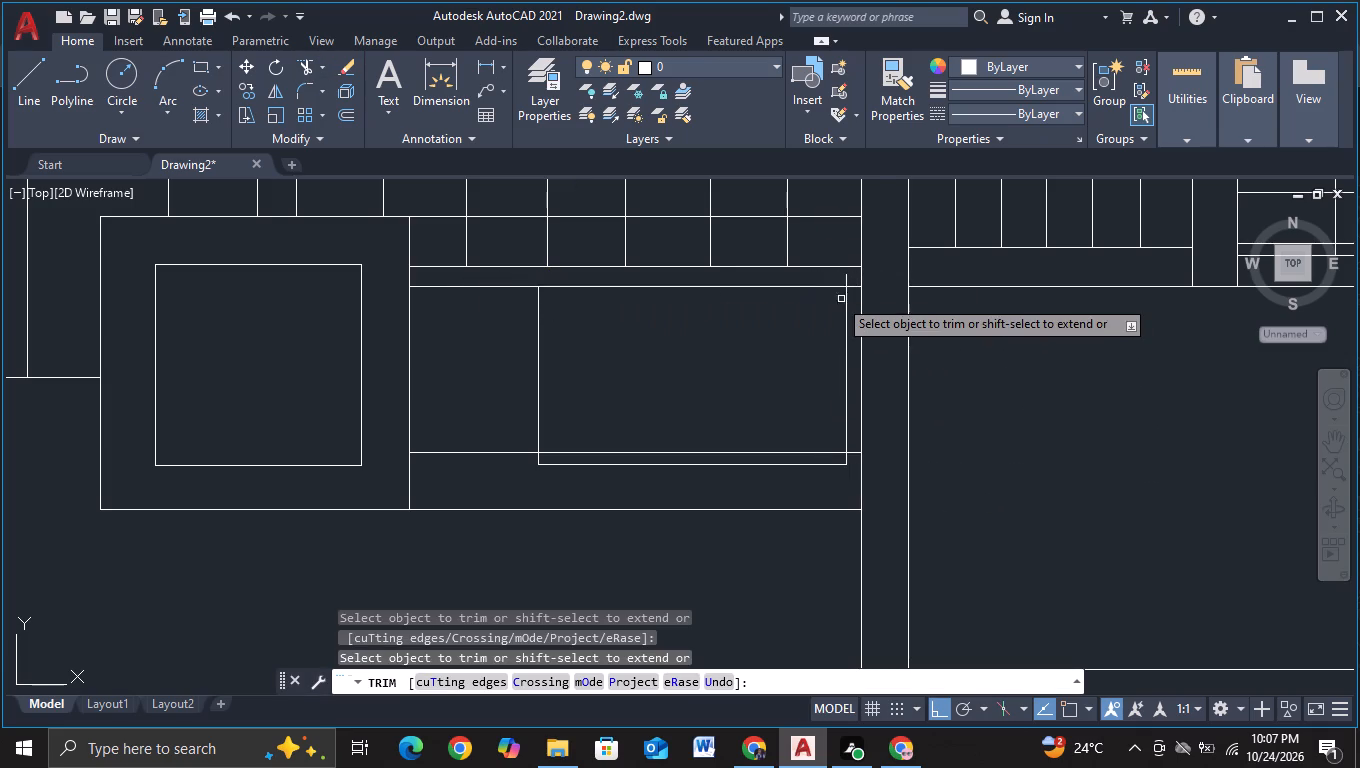
{"action": "left_click", "coordinate": [847, 280]}
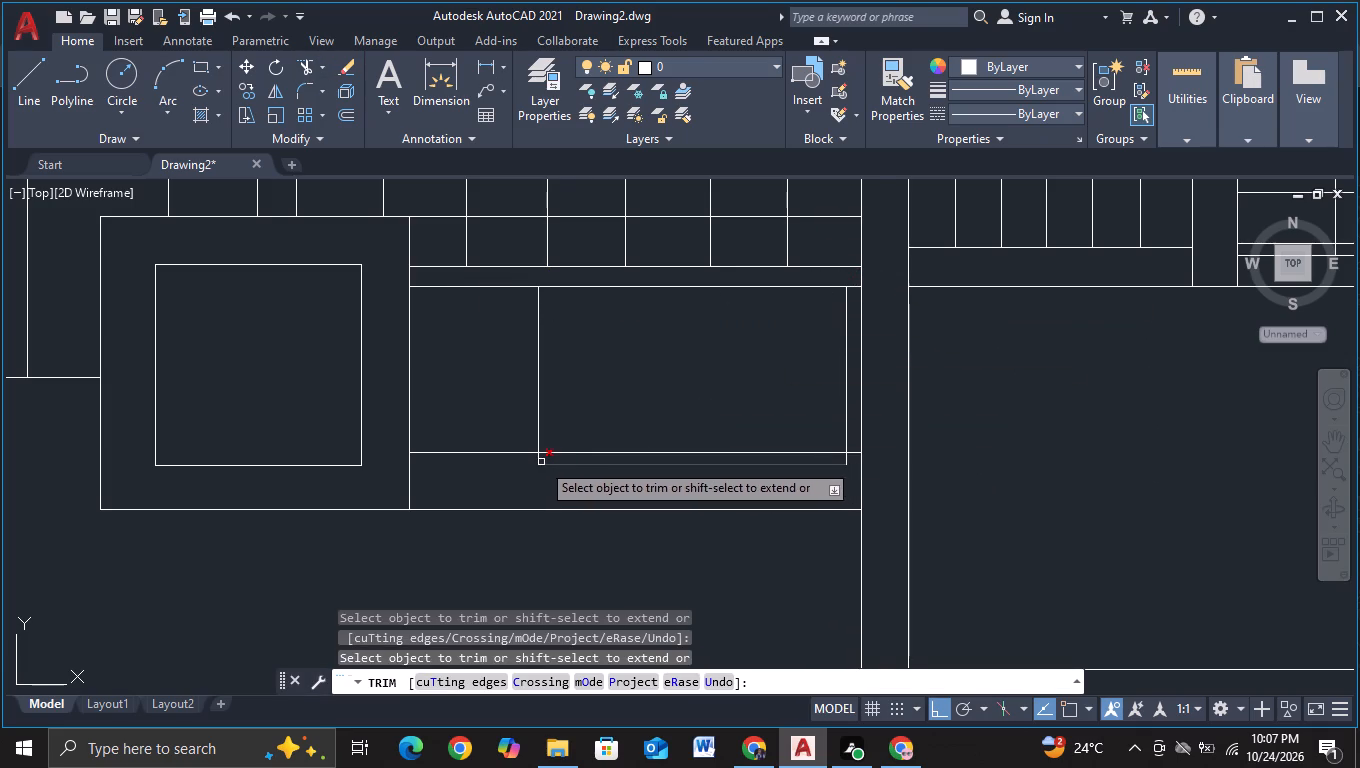
{"action": "left_click", "coordinate": [539, 462]}
{"action": "left_click", "coordinate": [548, 464]}
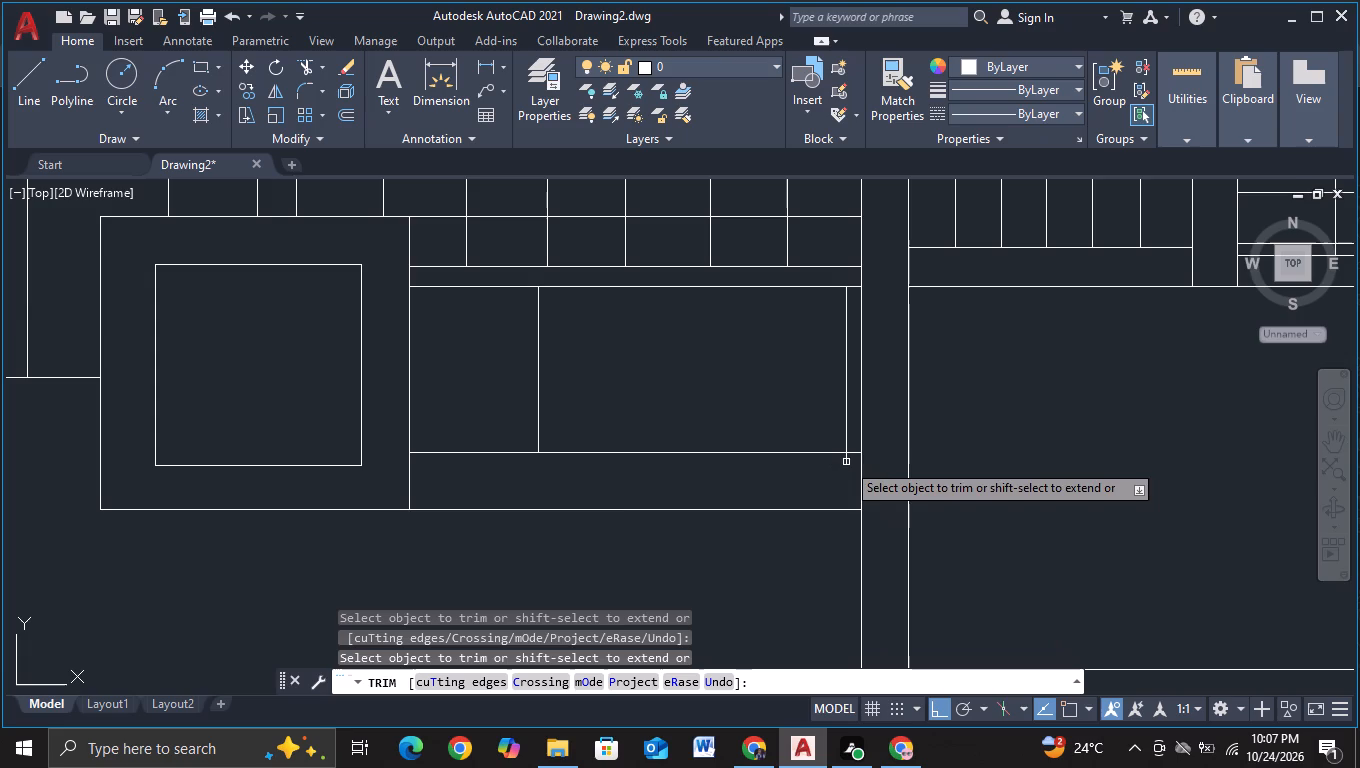
{"action": "left_click", "coordinate": [846, 462]}
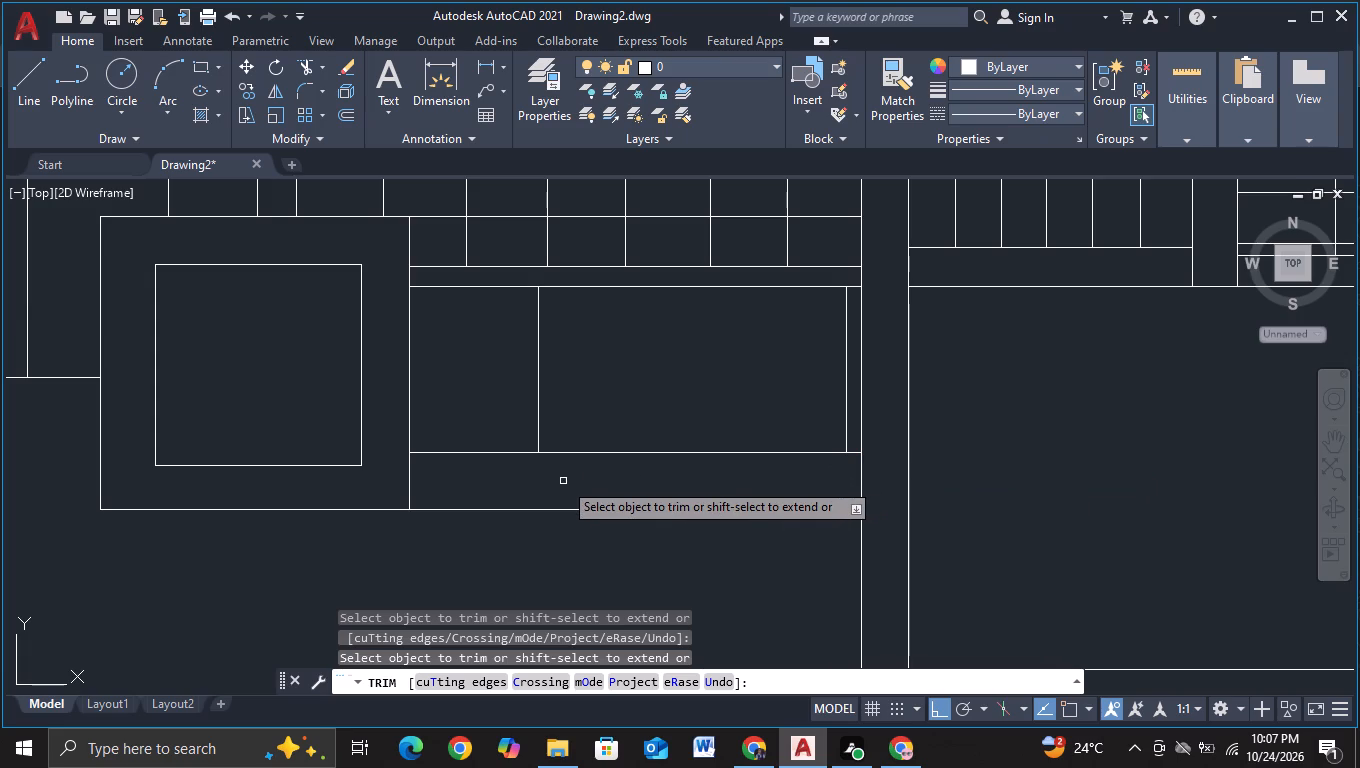
{"action": "key", "text": "Escape"}
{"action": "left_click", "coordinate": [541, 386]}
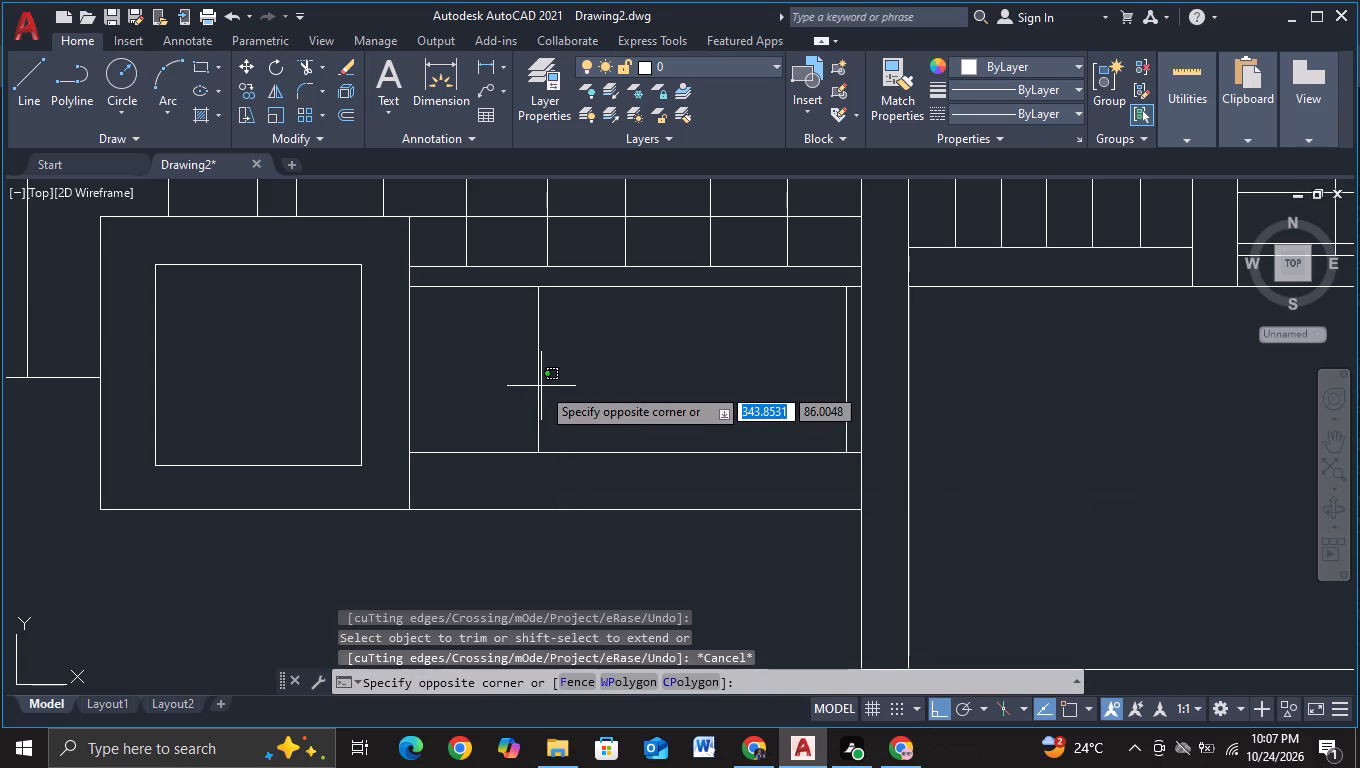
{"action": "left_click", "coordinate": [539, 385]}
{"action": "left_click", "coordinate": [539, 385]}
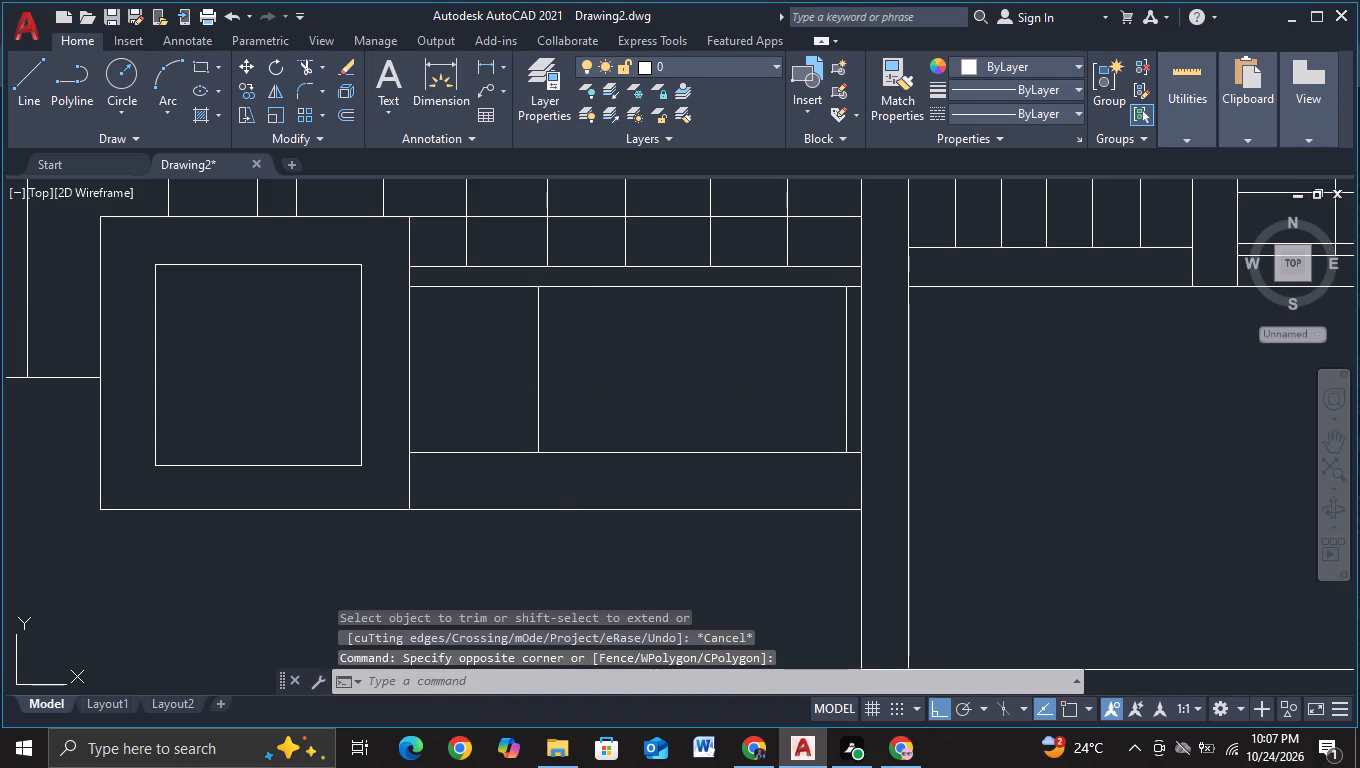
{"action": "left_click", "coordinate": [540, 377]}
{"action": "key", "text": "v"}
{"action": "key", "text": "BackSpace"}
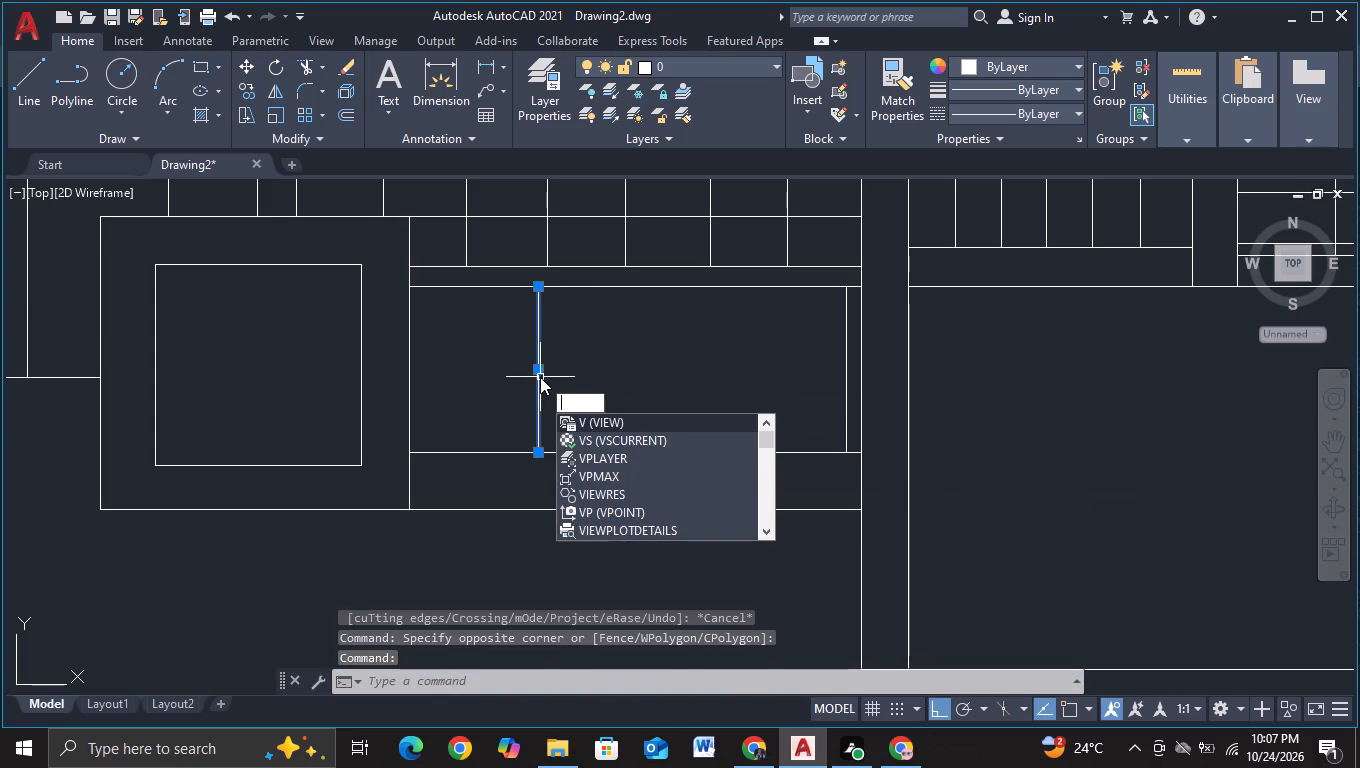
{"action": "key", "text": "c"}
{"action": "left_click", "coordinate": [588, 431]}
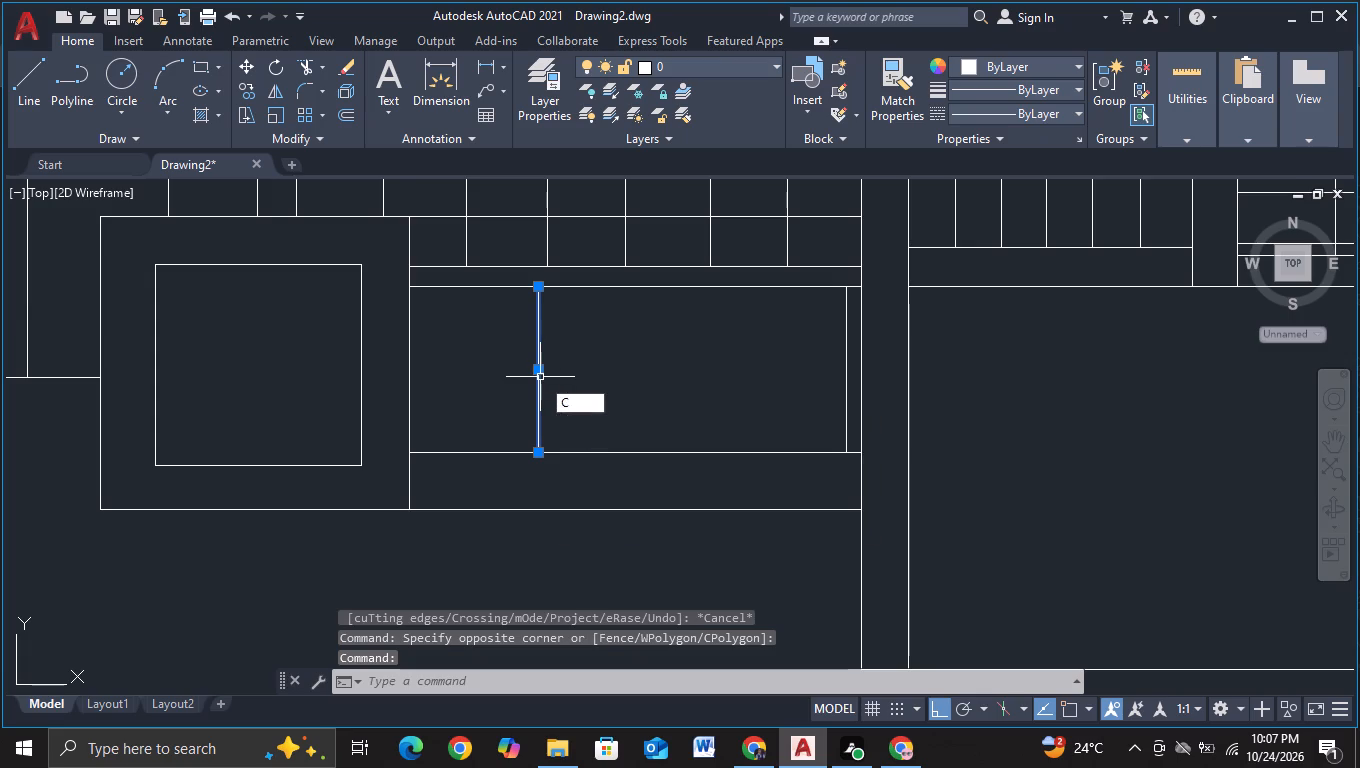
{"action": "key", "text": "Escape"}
Copy the frame's left vertical line in the long box about 0.36 units to the left.
{"action": "left_click", "coordinate": [537, 403]}
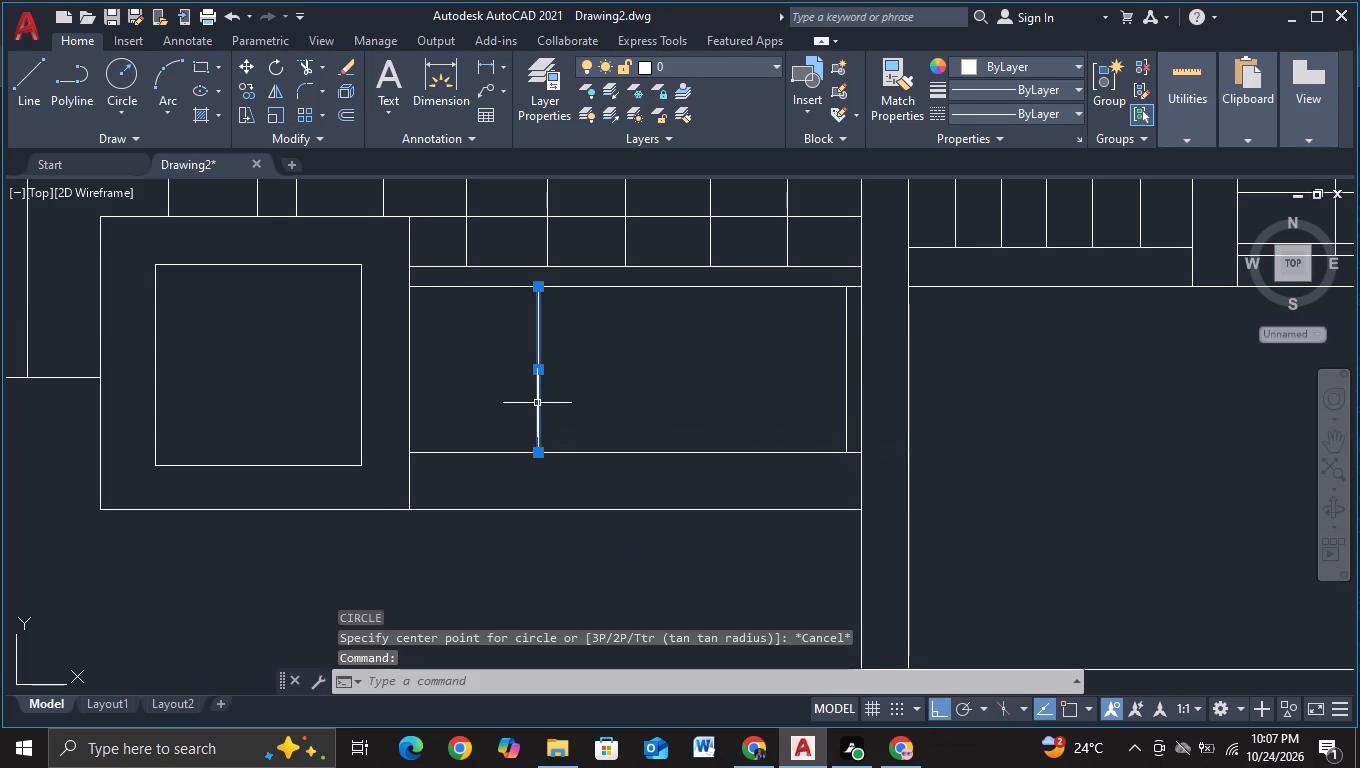
{"action": "key", "text": "v"}
{"action": "key", "text": "BackSpace"}
{"action": "key", "text": "BackSpace"}
{"action": "key", "text": "c"}
{"action": "left_click", "coordinate": [667, 469]}
{"action": "left_click", "coordinate": [606, 497]}
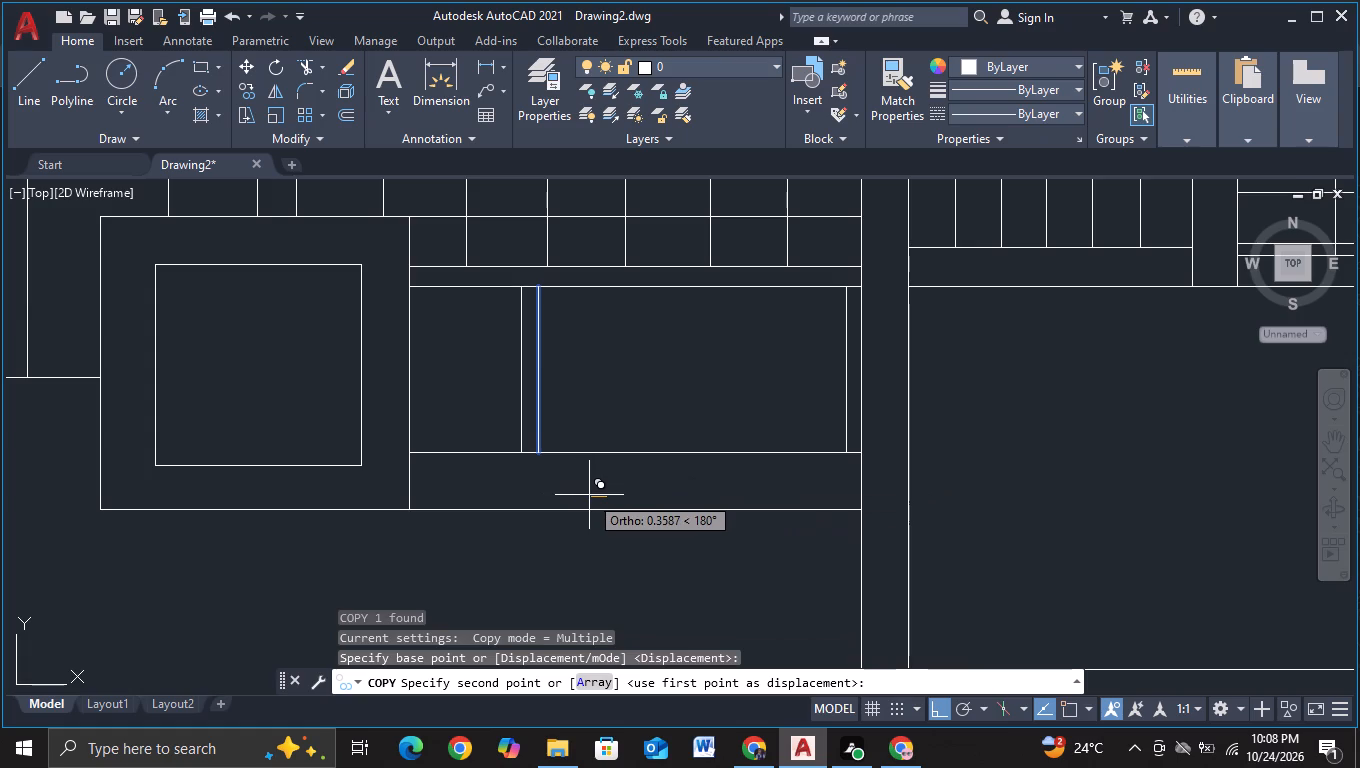
{"action": "left_click", "coordinate": [589, 495]}
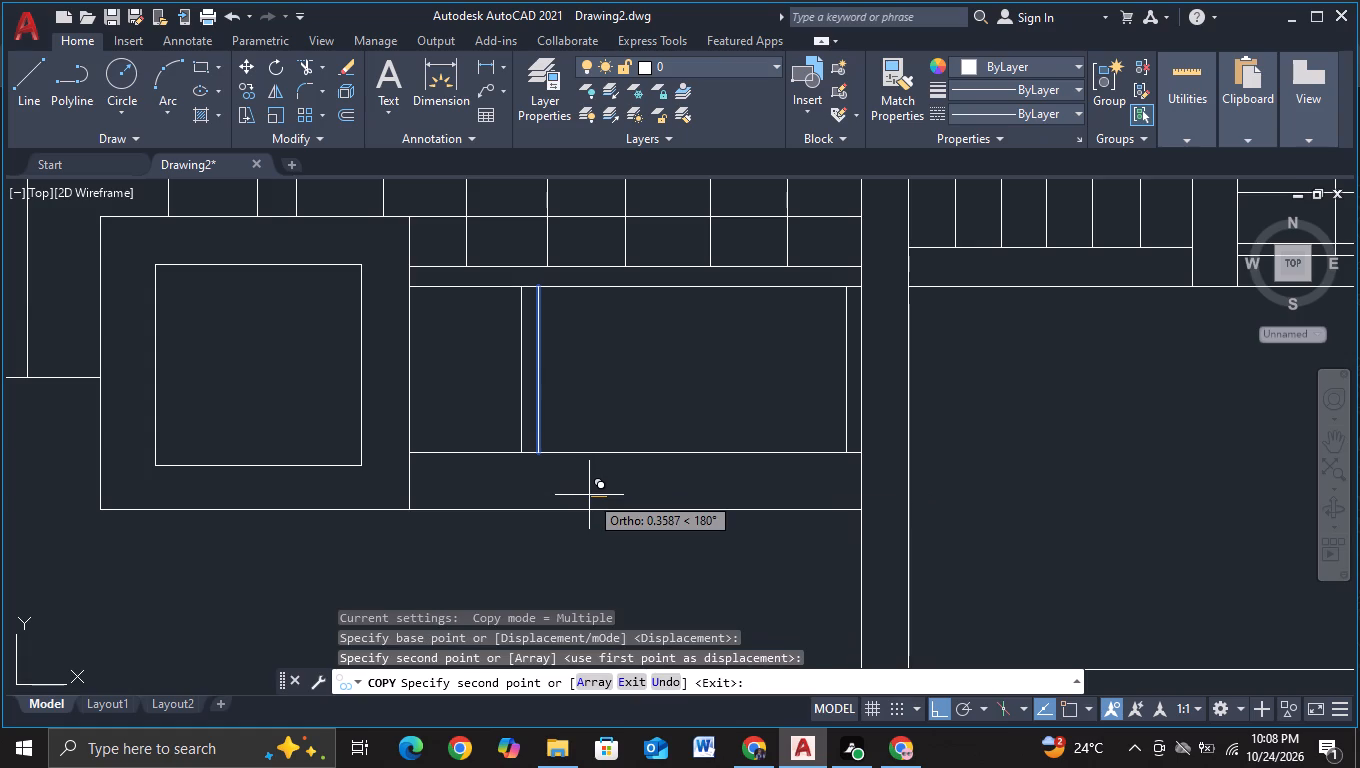
{"action": "key", "text": "Escape"}
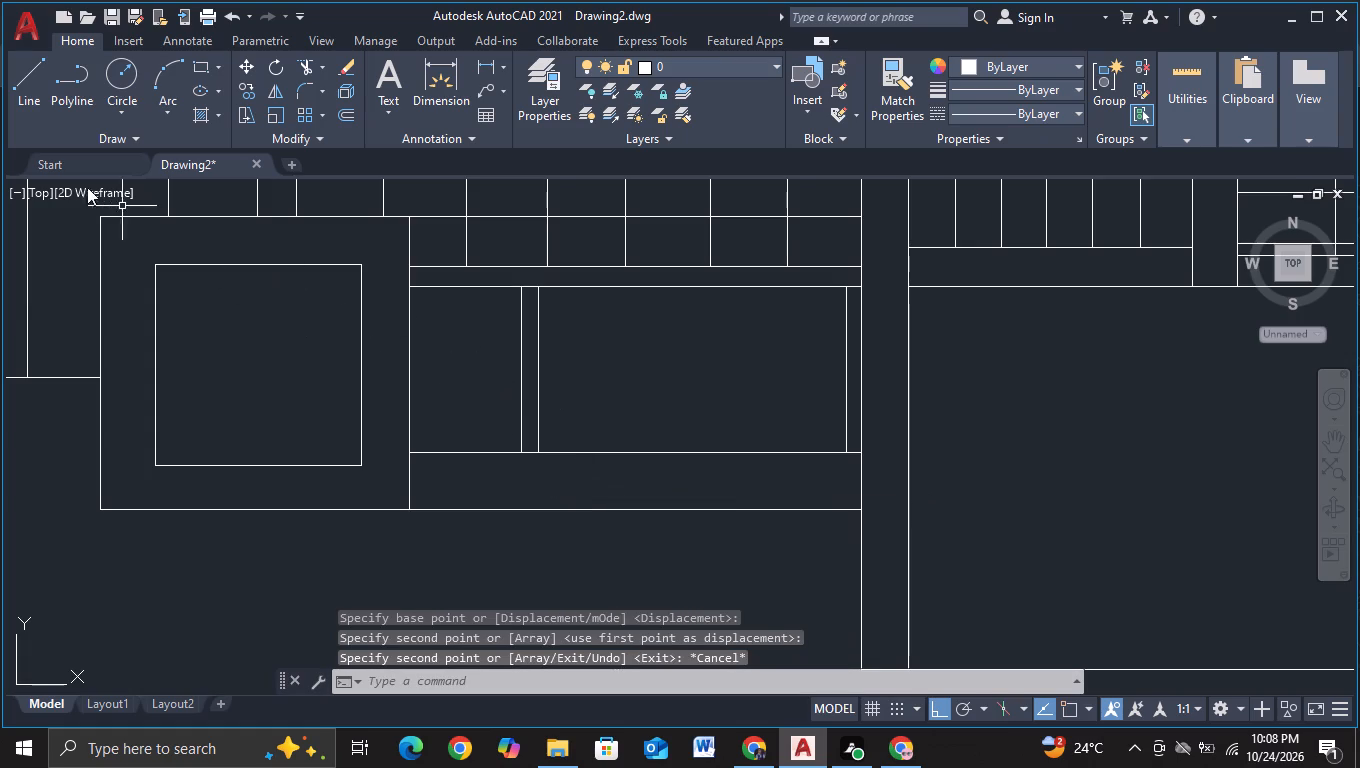
Draw a horizontal line across the upper part of the long box's inner panels, running past both side edges of the box.
{"action": "left_click", "coordinate": [32, 114]}
{"action": "left_click", "coordinate": [394, 338]}
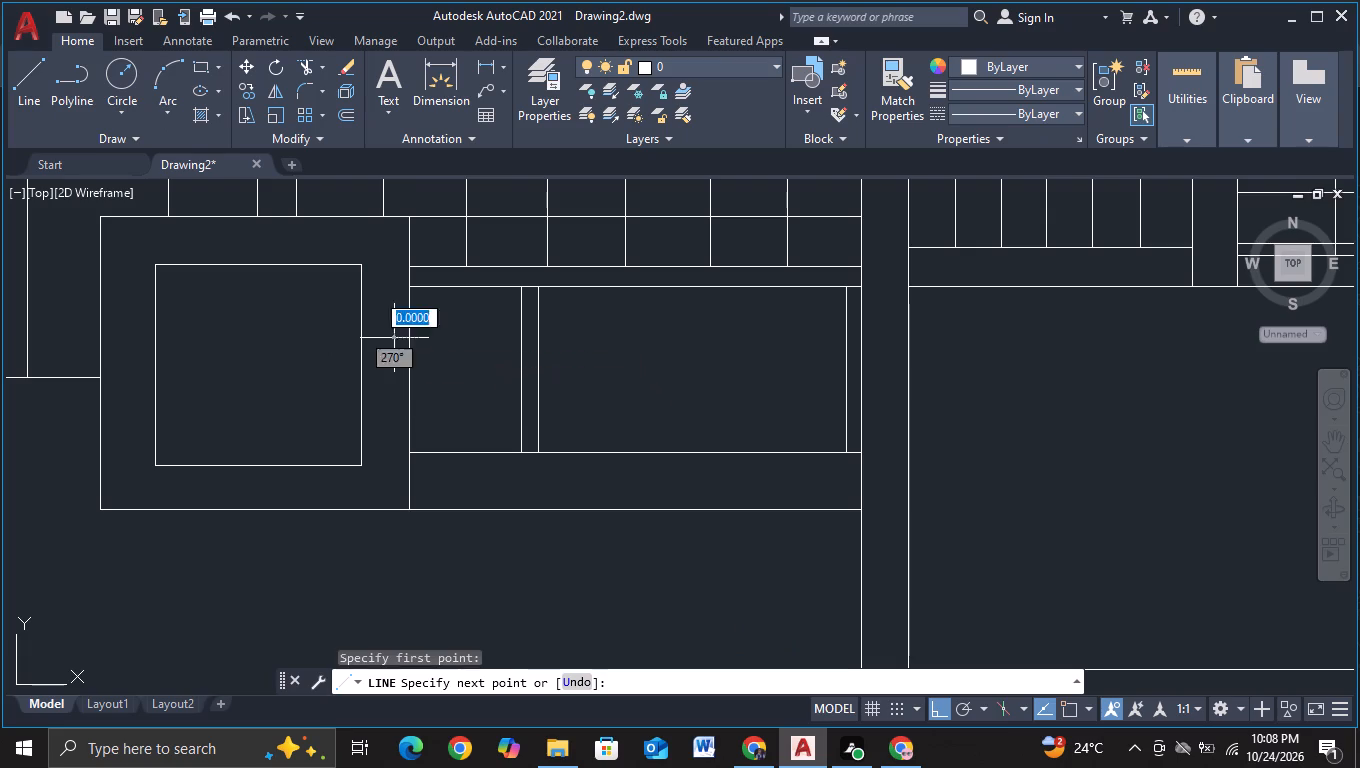
{"action": "left_click", "coordinate": [883, 322]}
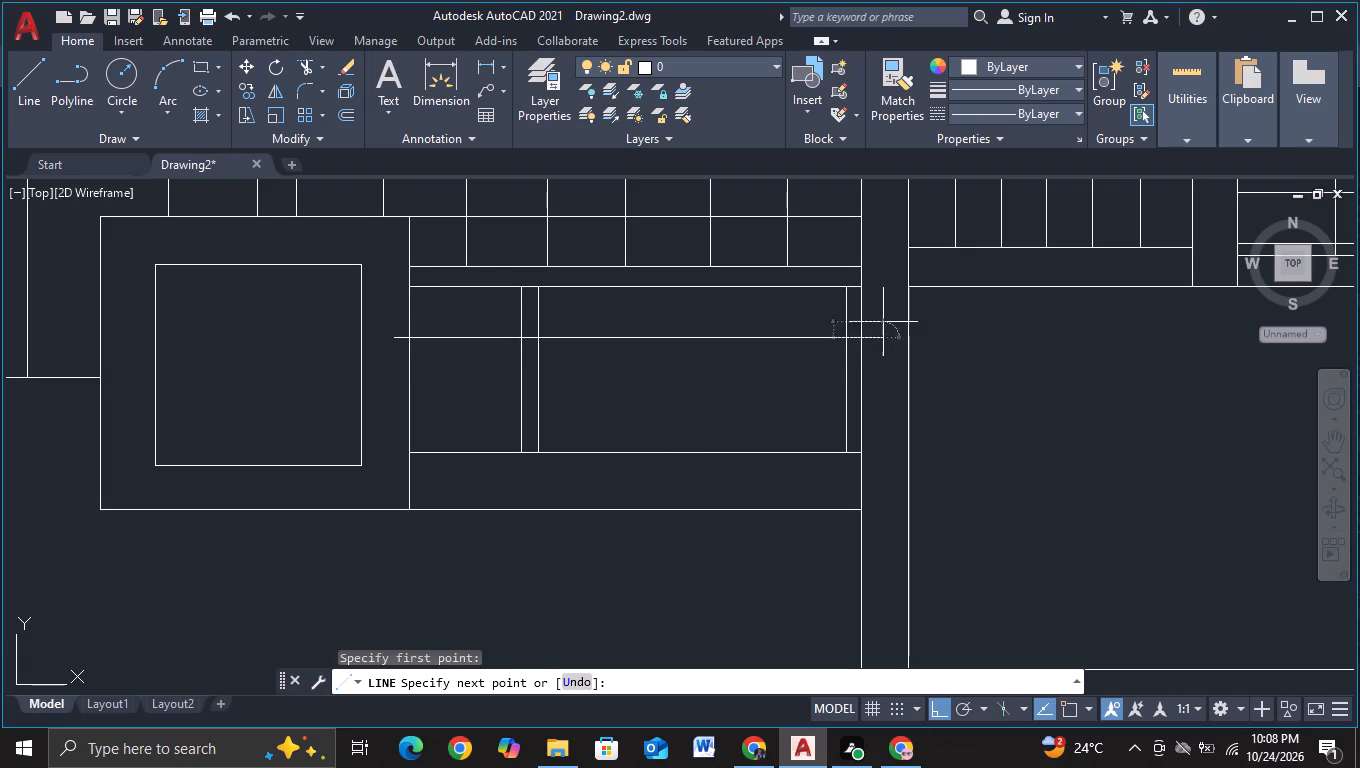
{"action": "key", "text": "Escape"}
Trim the crossing line's overhangs, and cut it and the lower inner line out of the gaps between and right of the panels.
{"action": "left_click", "coordinate": [299, 64]}
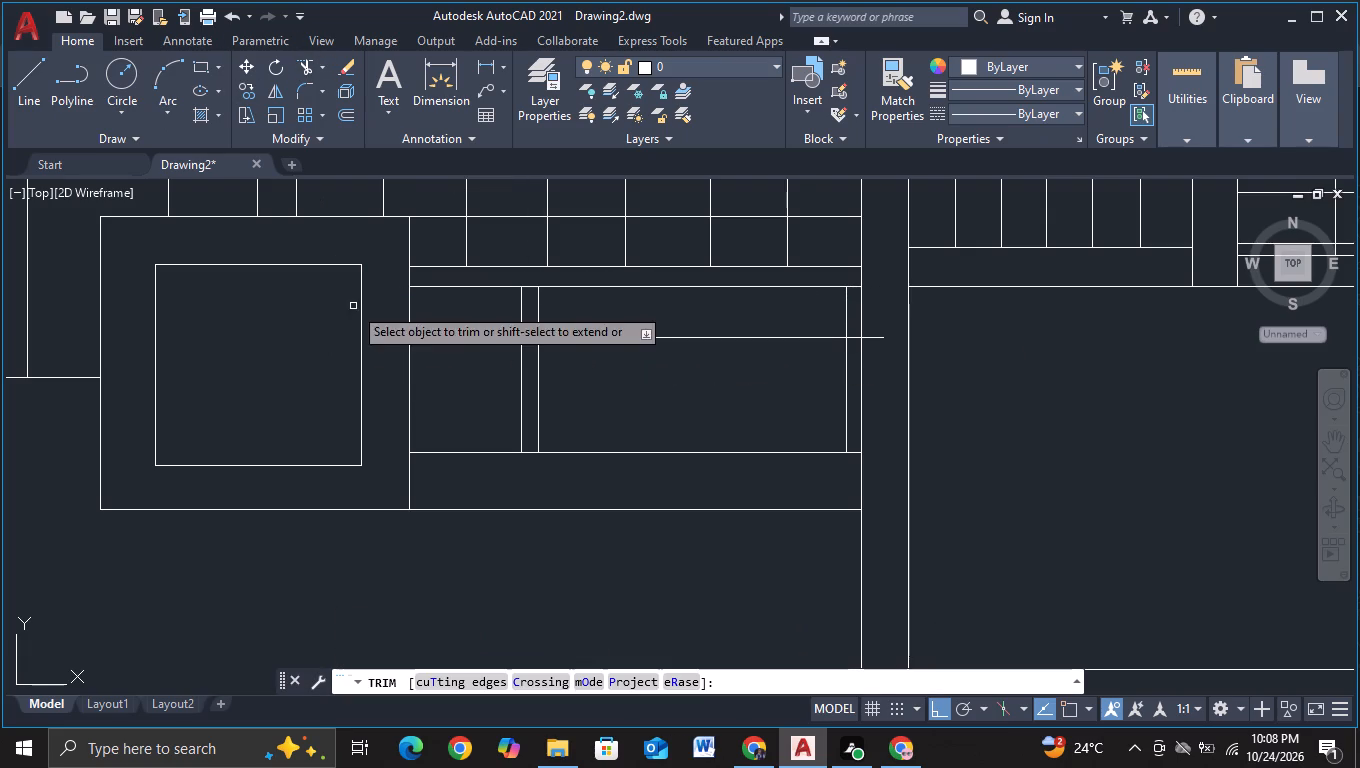
{"action": "left_click", "coordinate": [399, 339]}
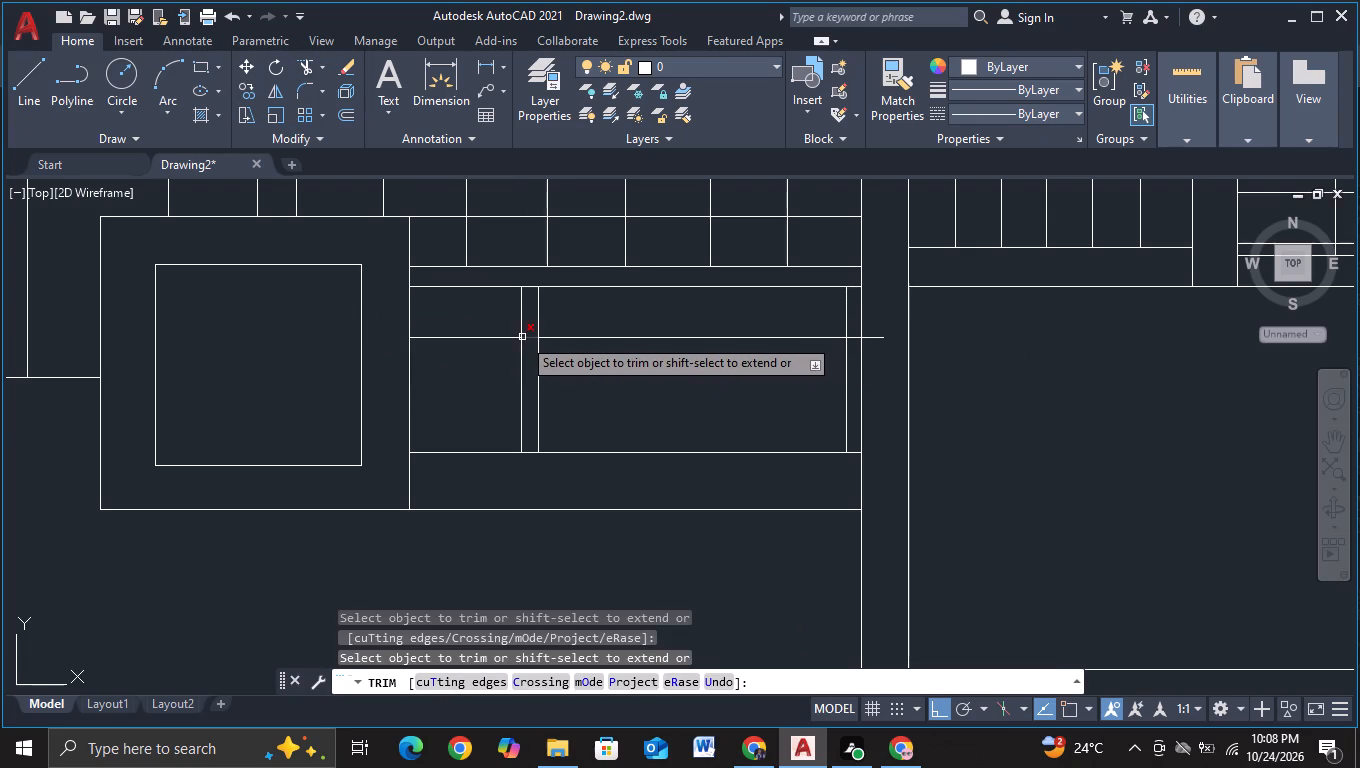
{"action": "left_click", "coordinate": [522, 337]}
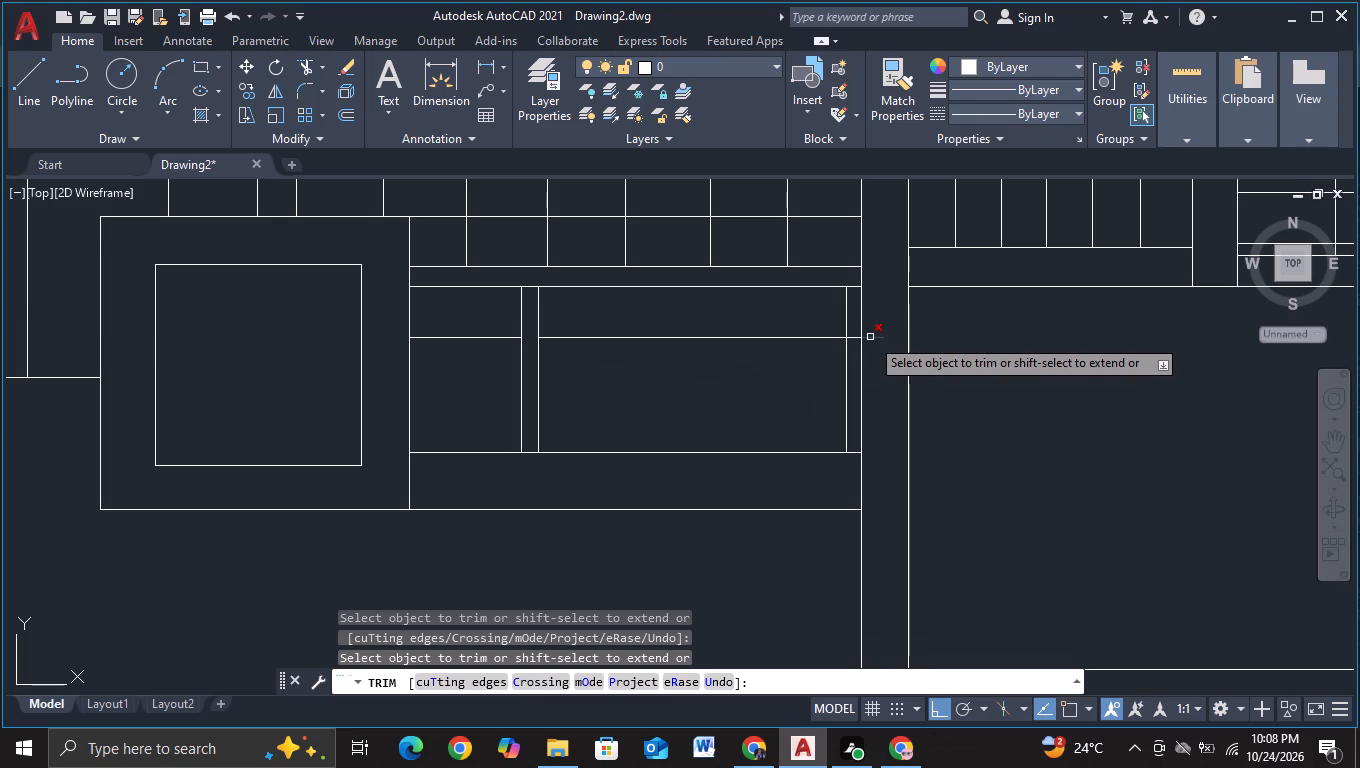
{"action": "left_click", "coordinate": [870, 337]}
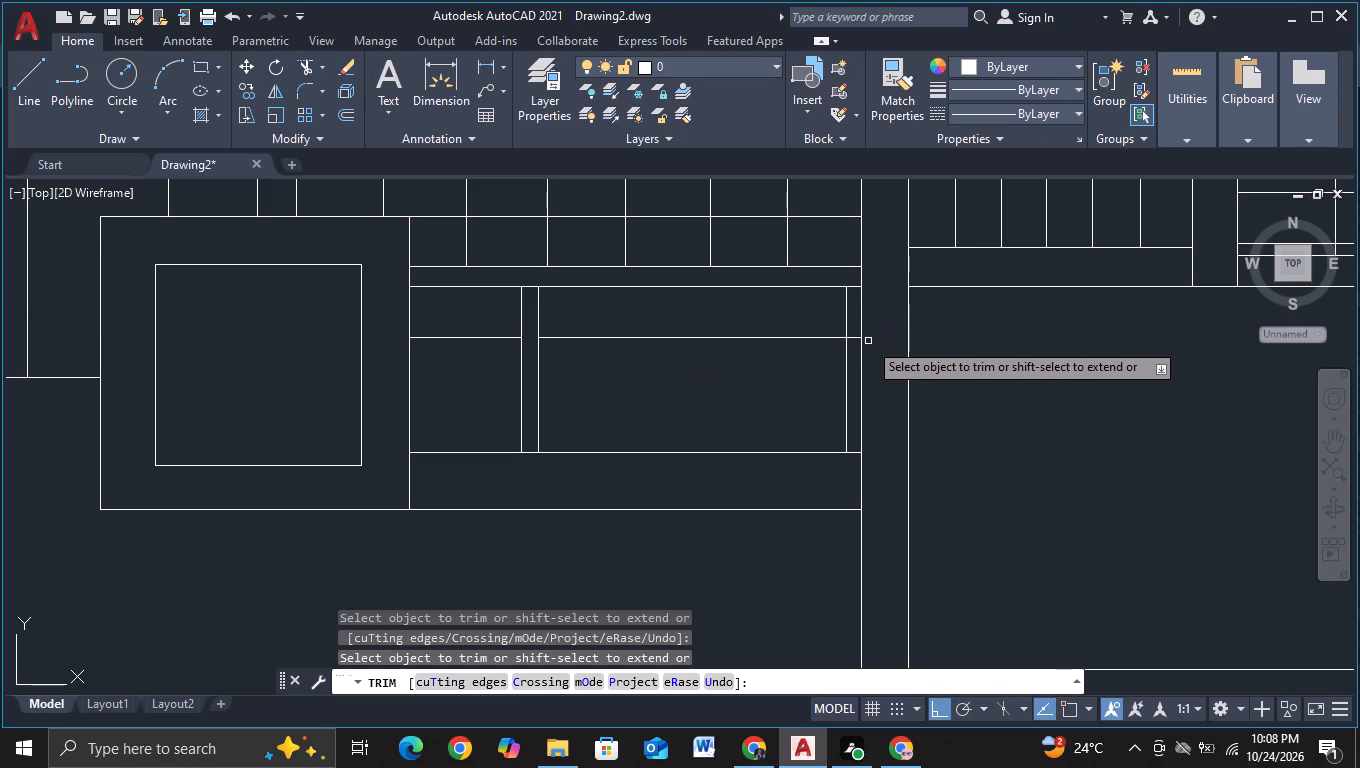
{"action": "left_click", "coordinate": [851, 337]}
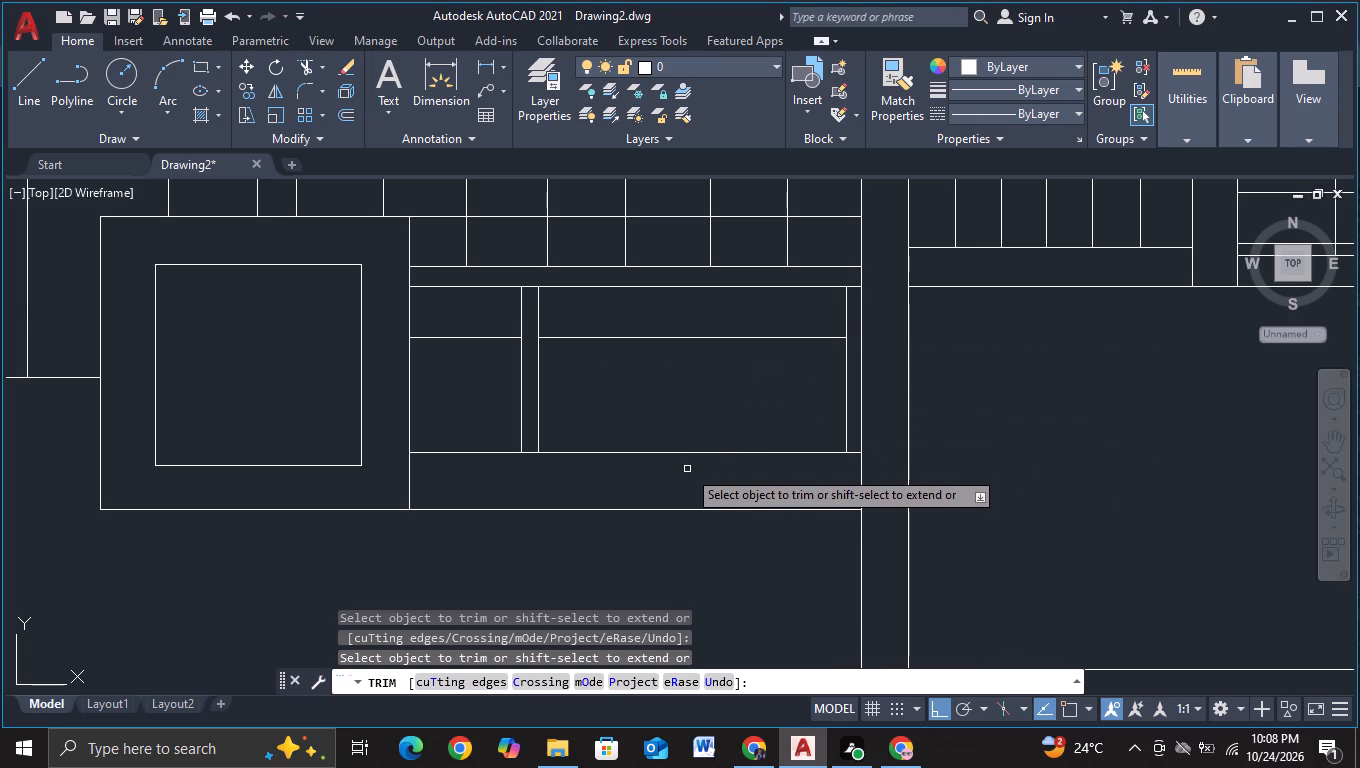
{"action": "left_click", "coordinate": [851, 453]}
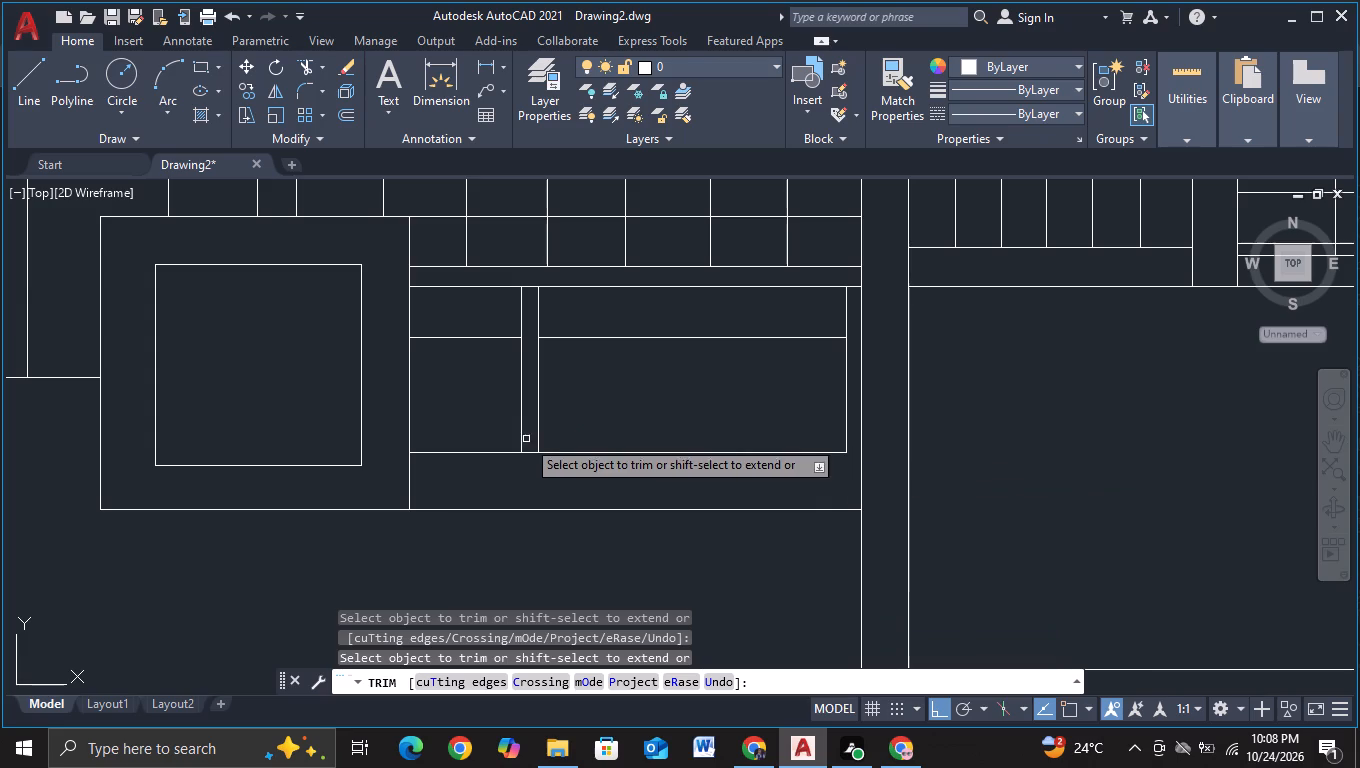
{"action": "left_click", "coordinate": [528, 453]}
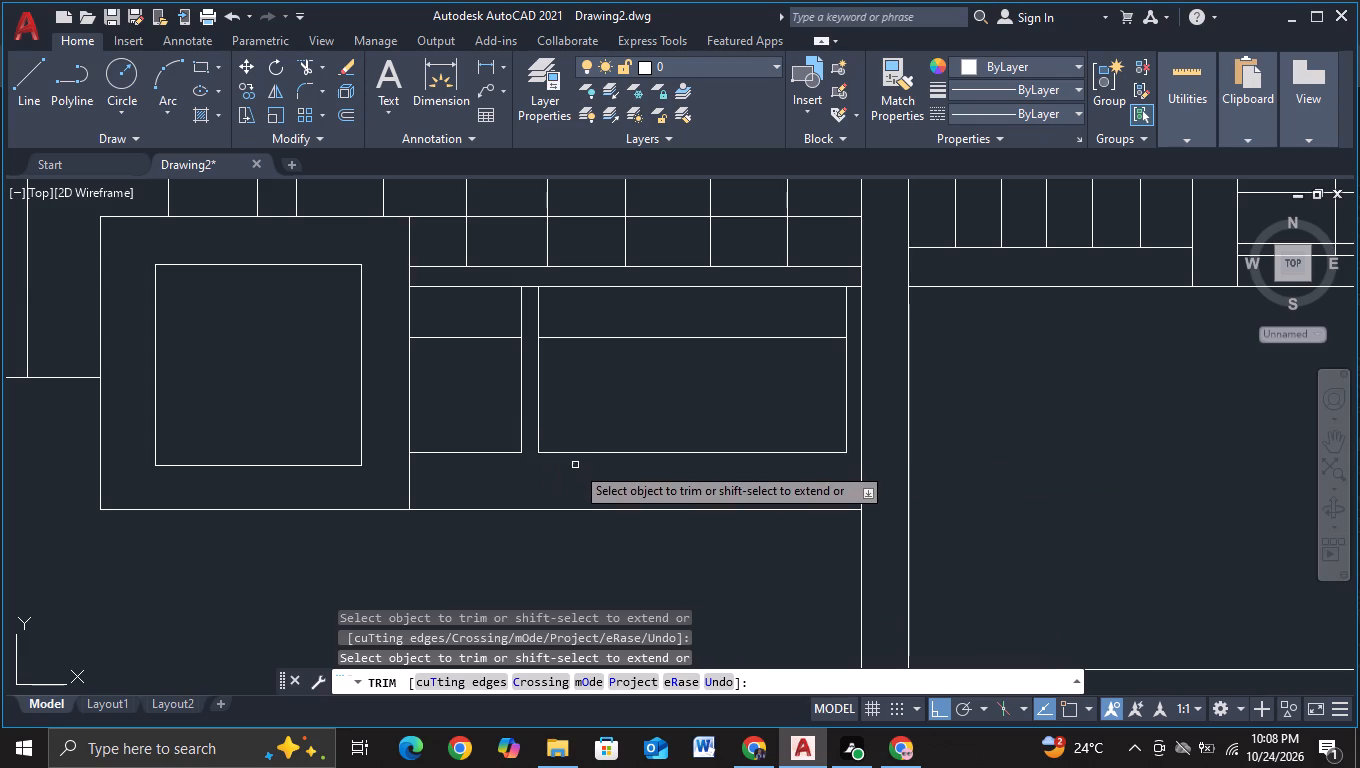
{"action": "scroll", "coordinate": [580, 483], "scroll_direction": "down", "scroll_amount": 2}
{"action": "middle_click_drag", "start_coordinate": [576, 558], "coordinate": [636, 526]}
{"action": "key", "text": "Escape"}
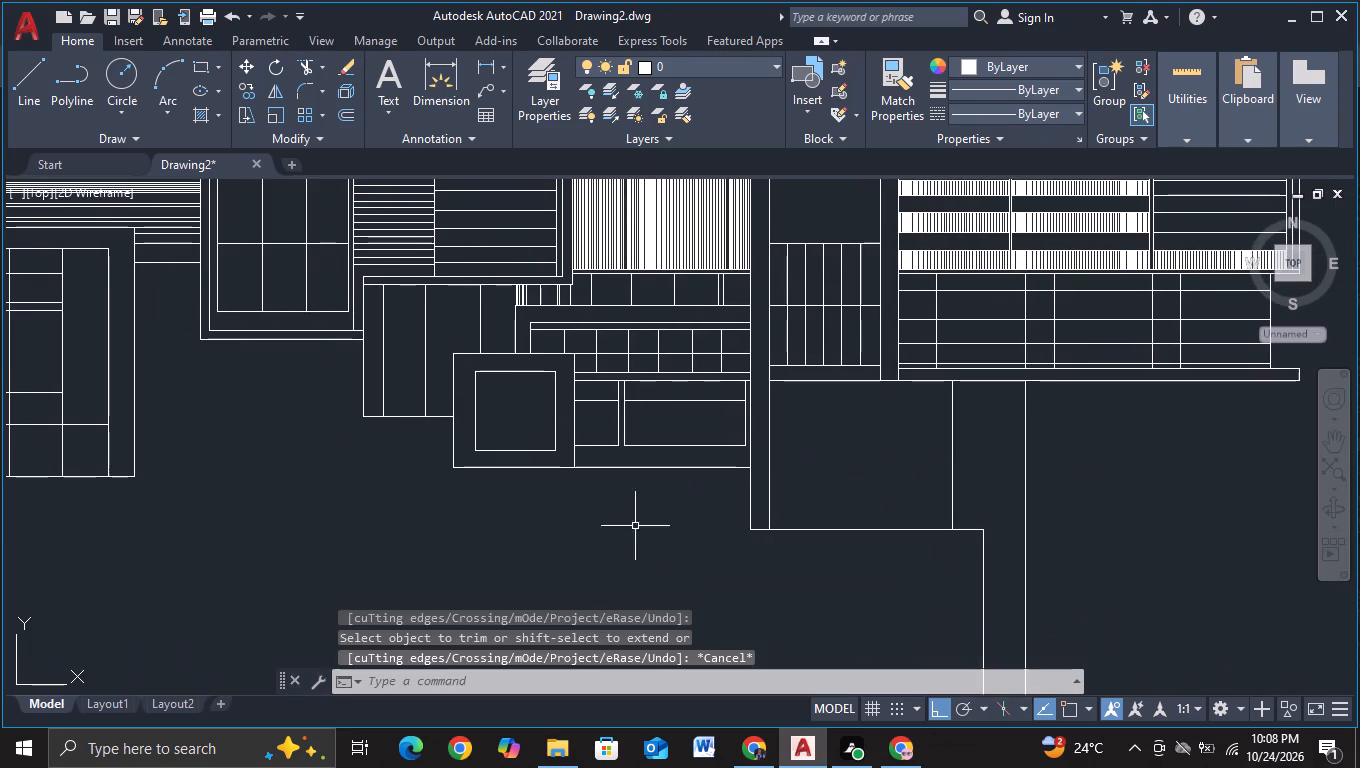
With object snap on, draw a horizontal line from the square box's lower-left corner leftward past the left-hand block's right edge.
{"action": "middle_click_drag", "start_coordinate": [614, 535], "coordinate": [598, 490]}
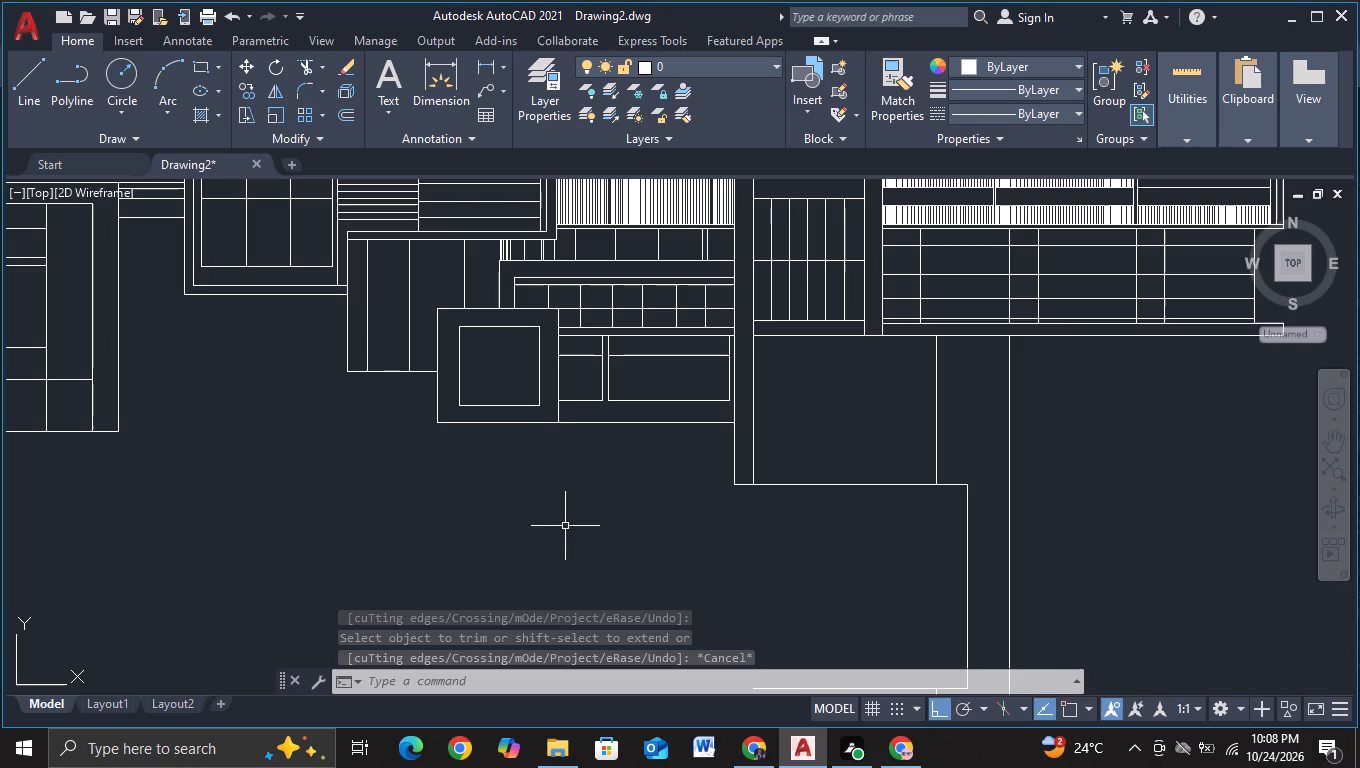
{"action": "left_click", "coordinate": [35, 98]}
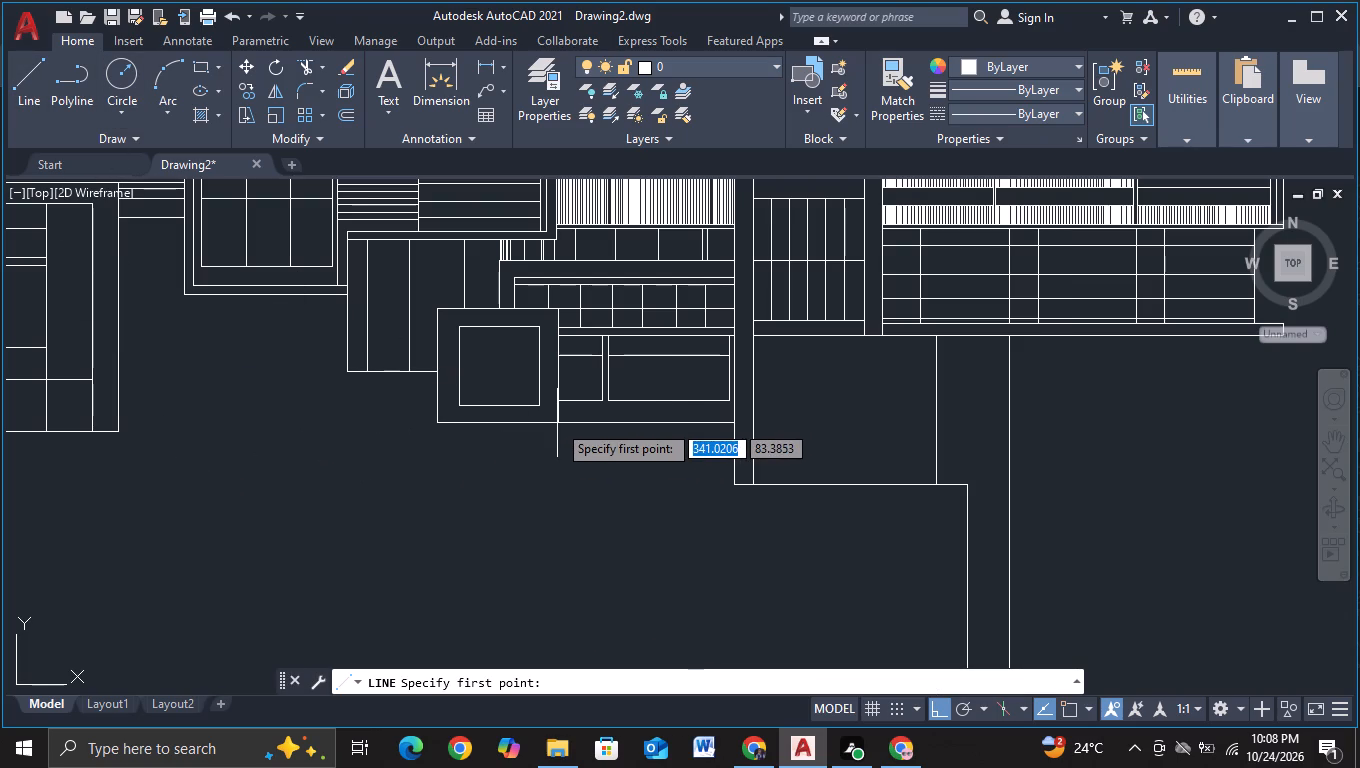
{"action": "key", "text": "F3"}
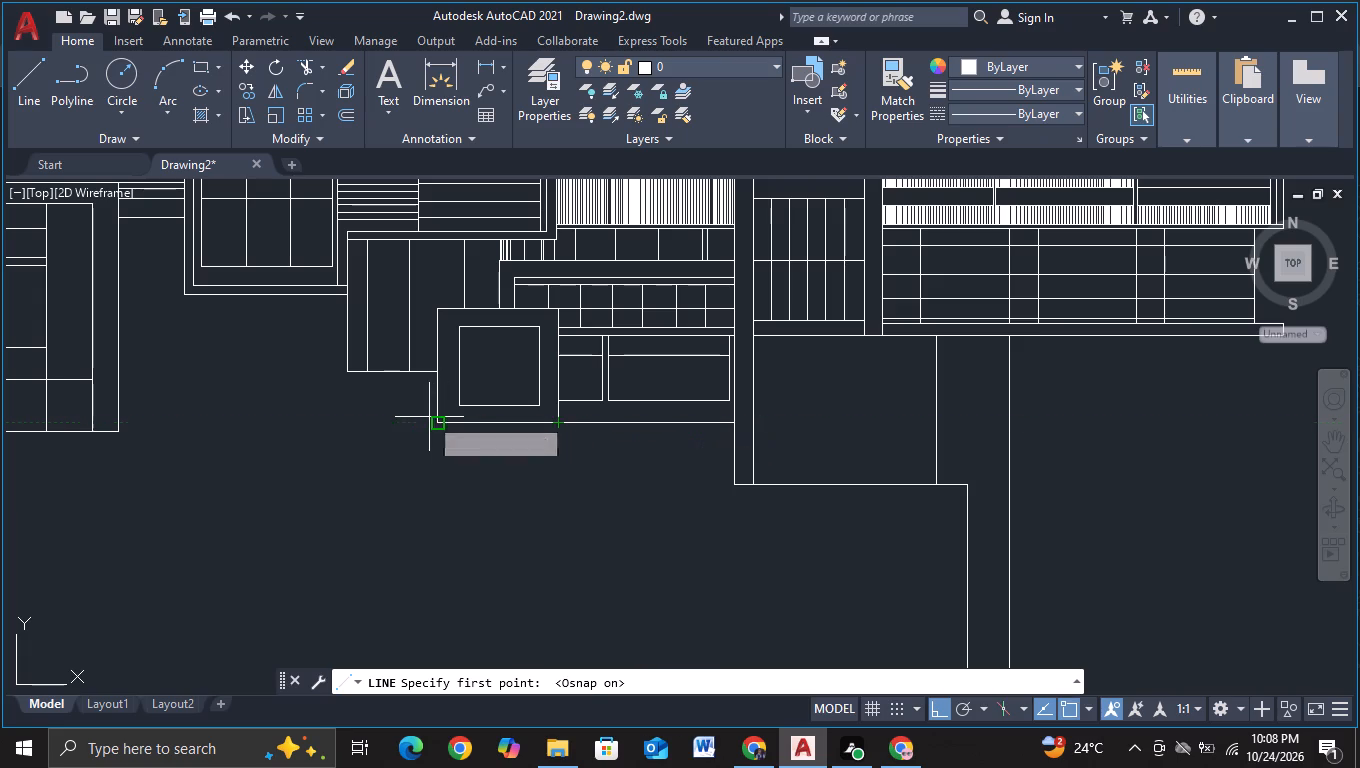
{"action": "left_click", "coordinate": [443, 425]}
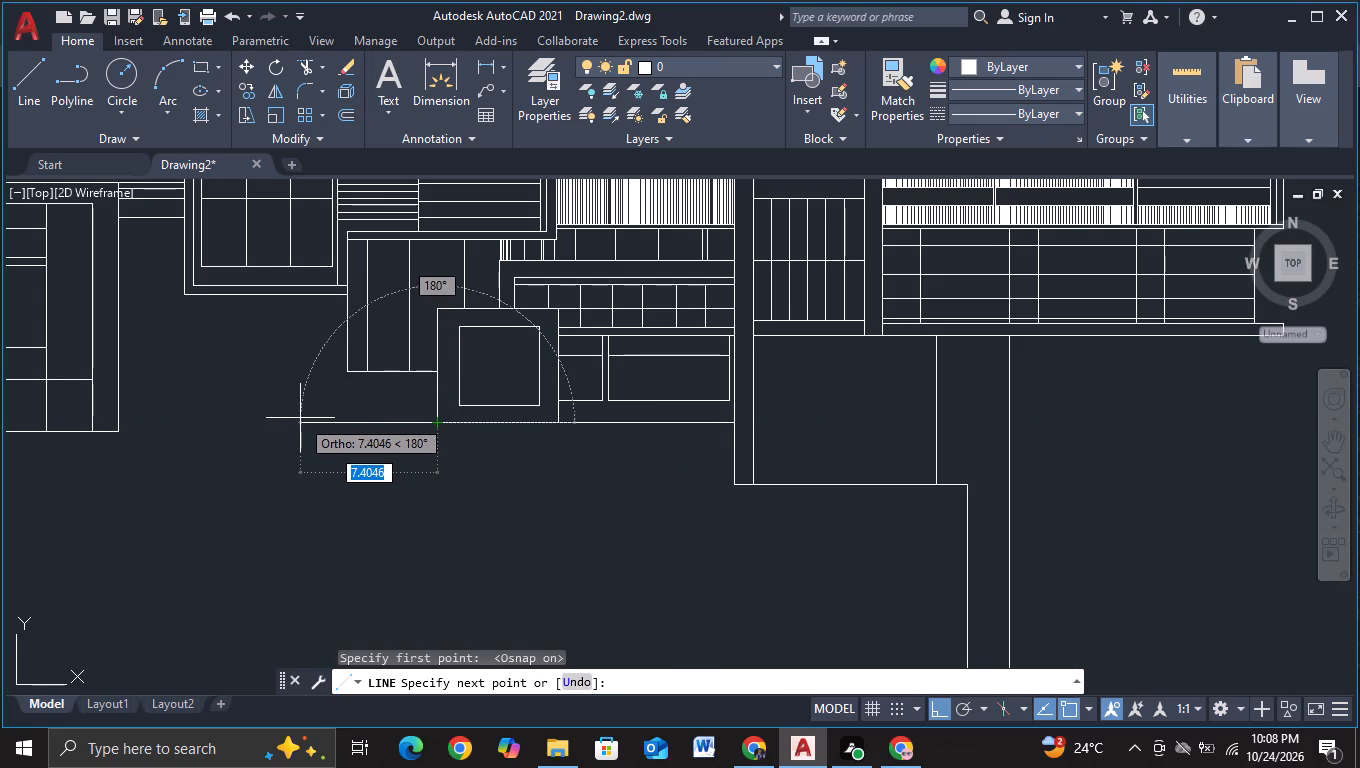
{"action": "middle_click_drag", "start_coordinate": [300, 418], "coordinate": [436, 427]}
{"action": "scroll", "coordinate": [417, 435], "scroll_direction": "down", "scroll_amount": 2}
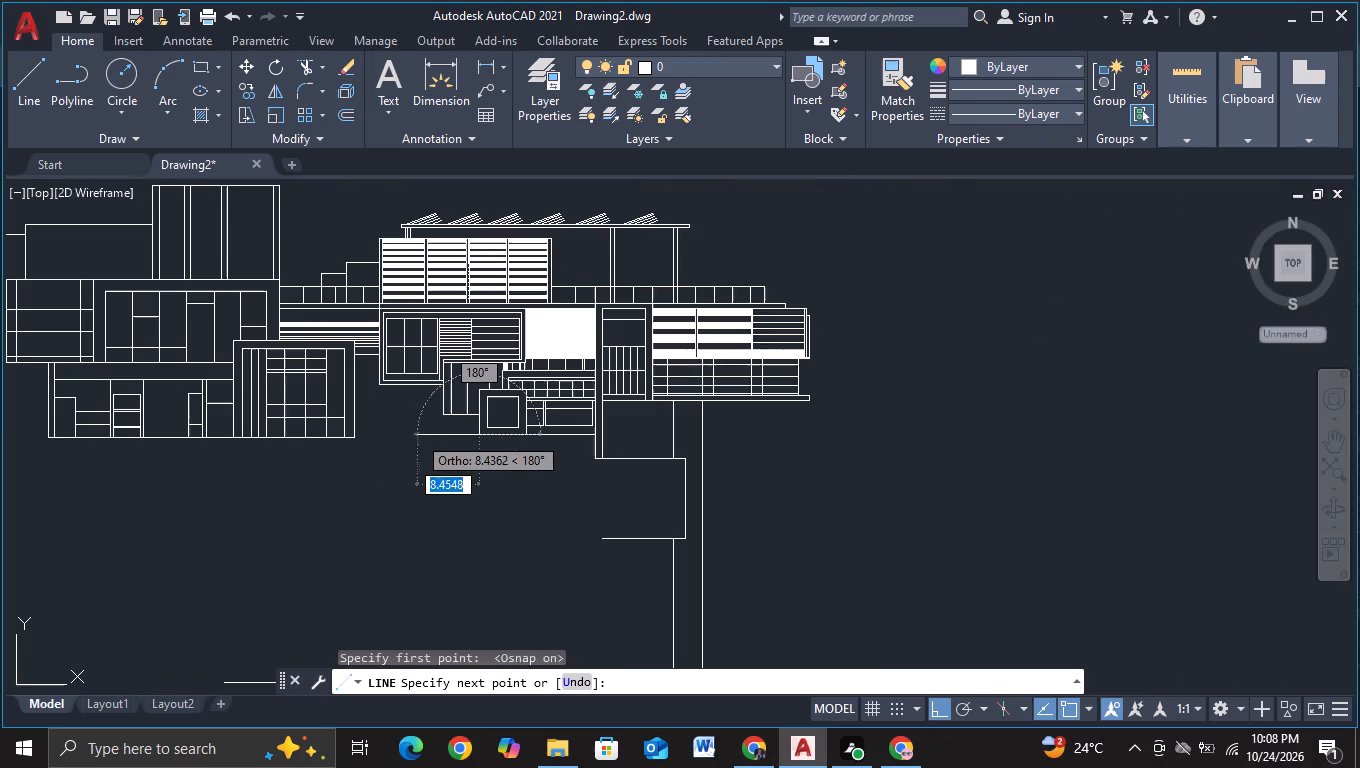
{"action": "middle_click_drag", "start_coordinate": [415, 436], "coordinate": [442, 436]}
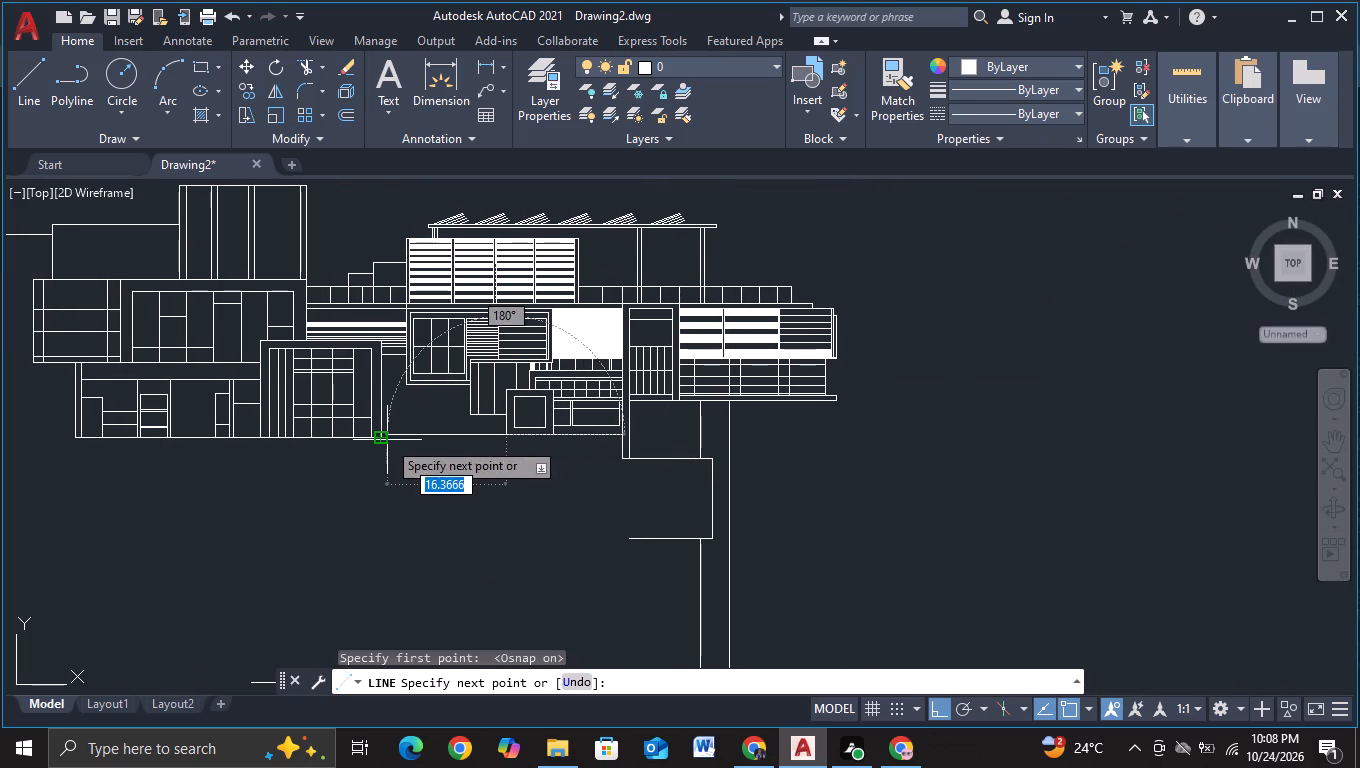
{"action": "scroll", "coordinate": [387, 440], "scroll_direction": "up", "scroll_amount": 3}
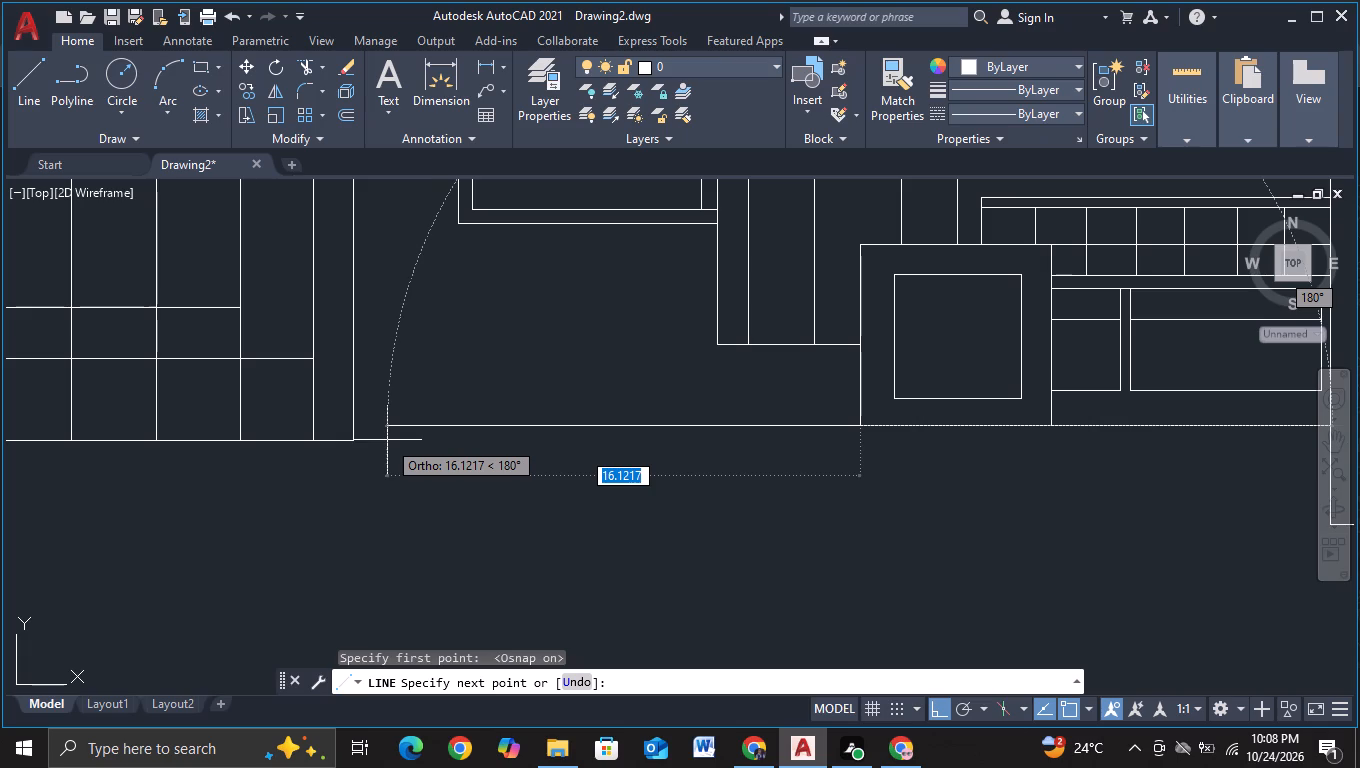
{"action": "left_click", "coordinate": [338, 425]}
{"action": "key", "text": "Escape"}
Trim the end of the new base line that overshoots into the left-hand block.
{"action": "left_click", "coordinate": [304, 59]}
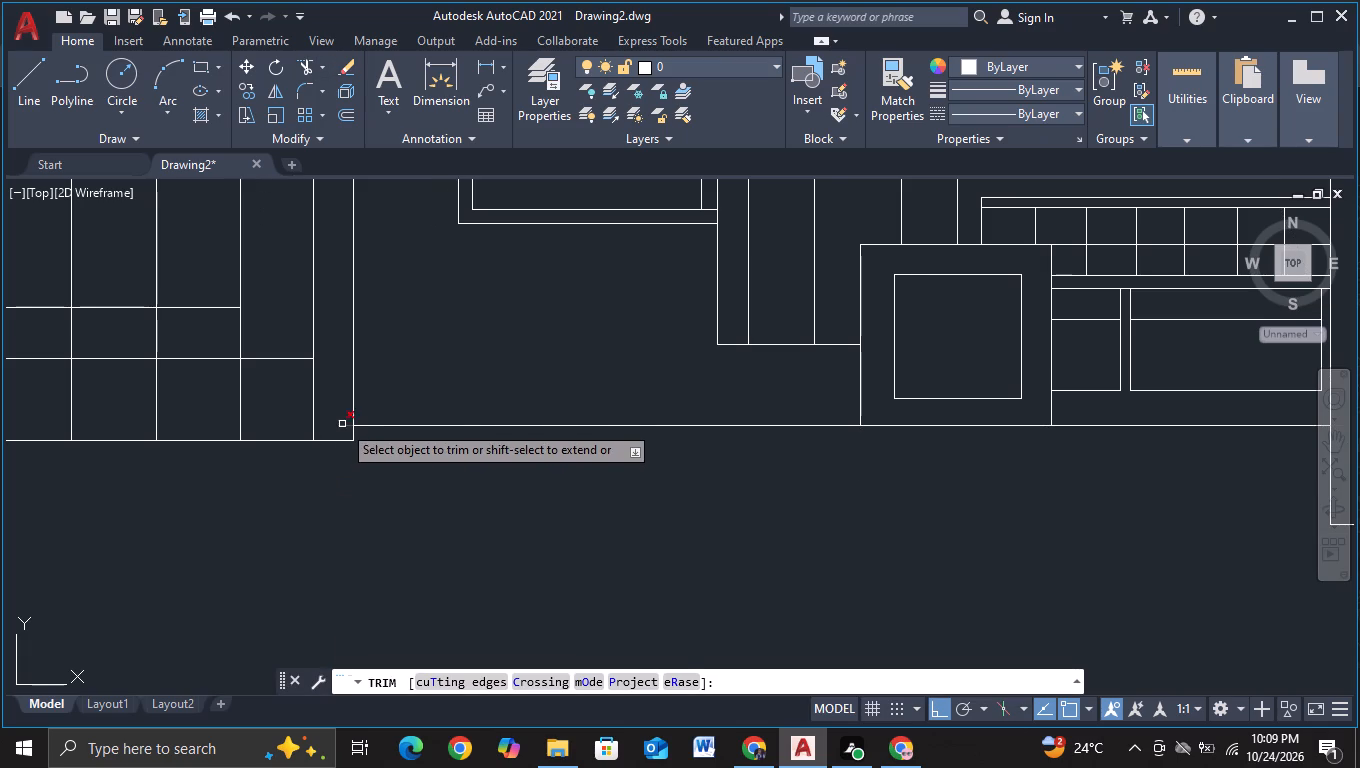
{"action": "left_click", "coordinate": [342, 424]}
{"action": "scroll", "coordinate": [672, 516], "scroll_direction": "down", "scroll_amount": 1}
{"action": "middle_click_drag", "start_coordinate": [695, 516], "coordinate": [404, 481]}
{"action": "key", "text": "Escape"}
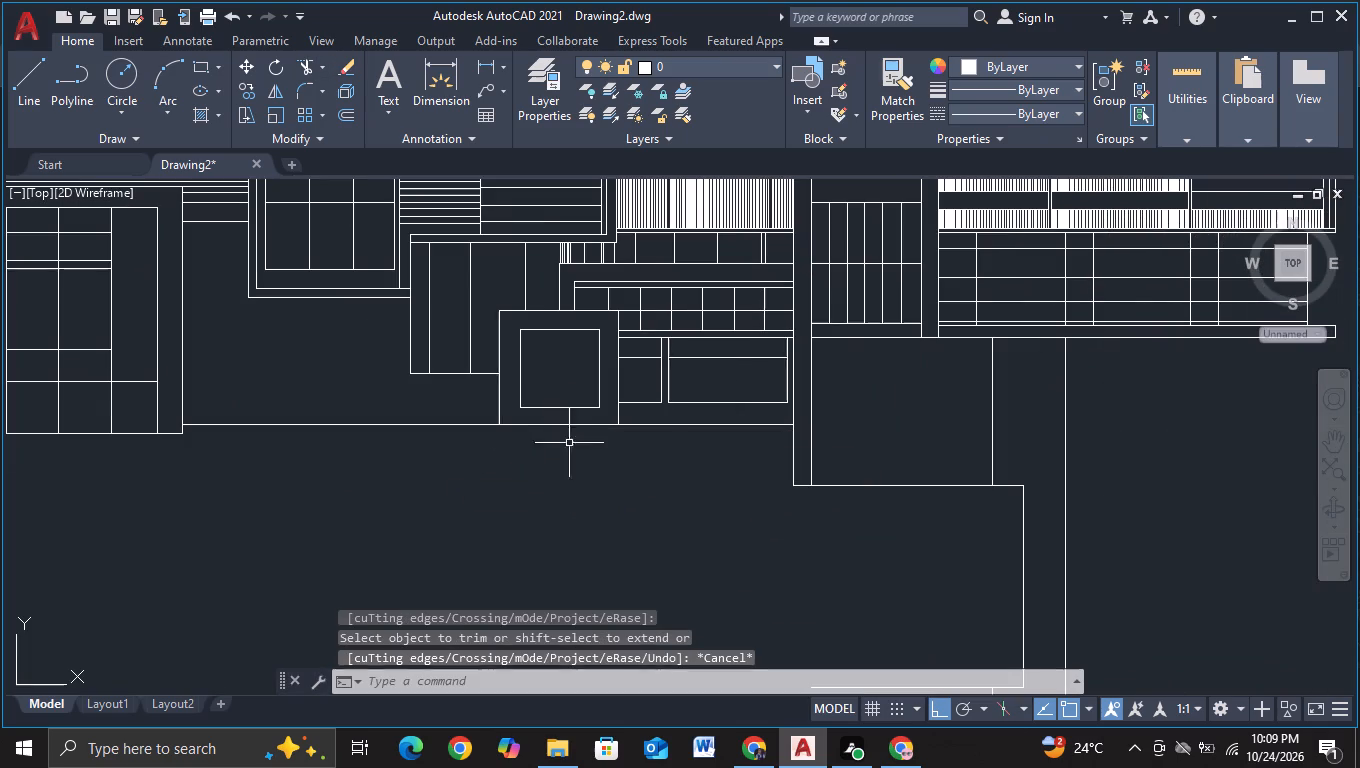
Move both base line segments straight down about 0.53, level with the bottom edge of the left-hand block.
{"action": "left_click", "coordinate": [640, 427]}
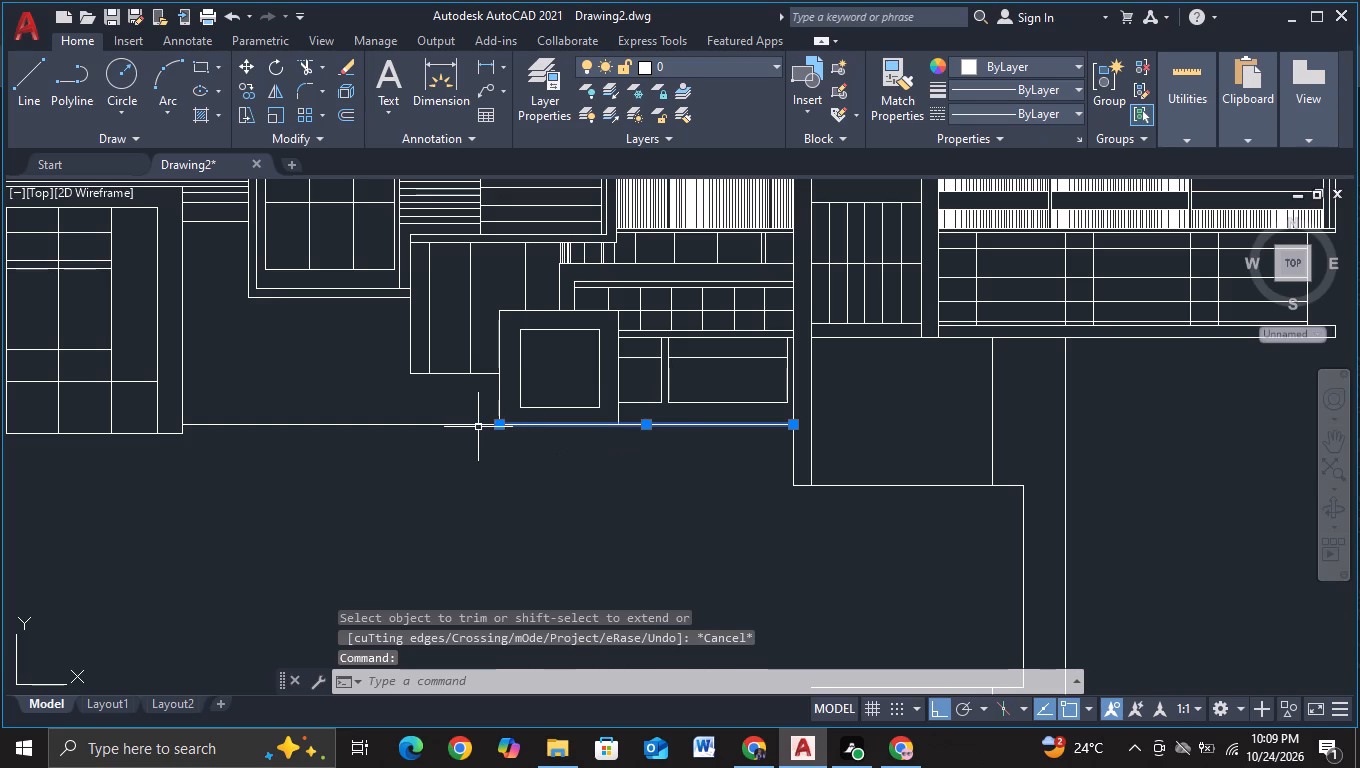
{"action": "left_click", "coordinate": [476, 428]}
{"action": "key", "text": "Escape"}
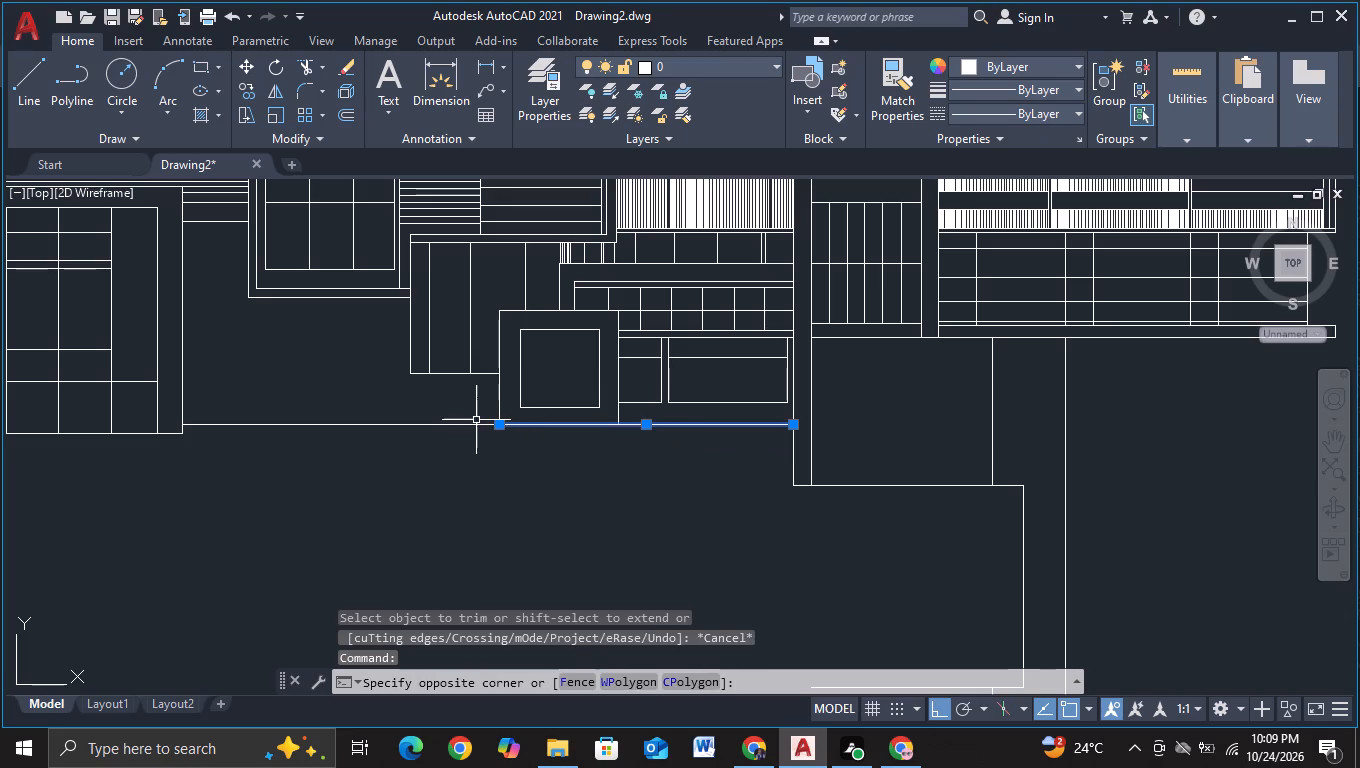
{"action": "left_click", "coordinate": [468, 422]}
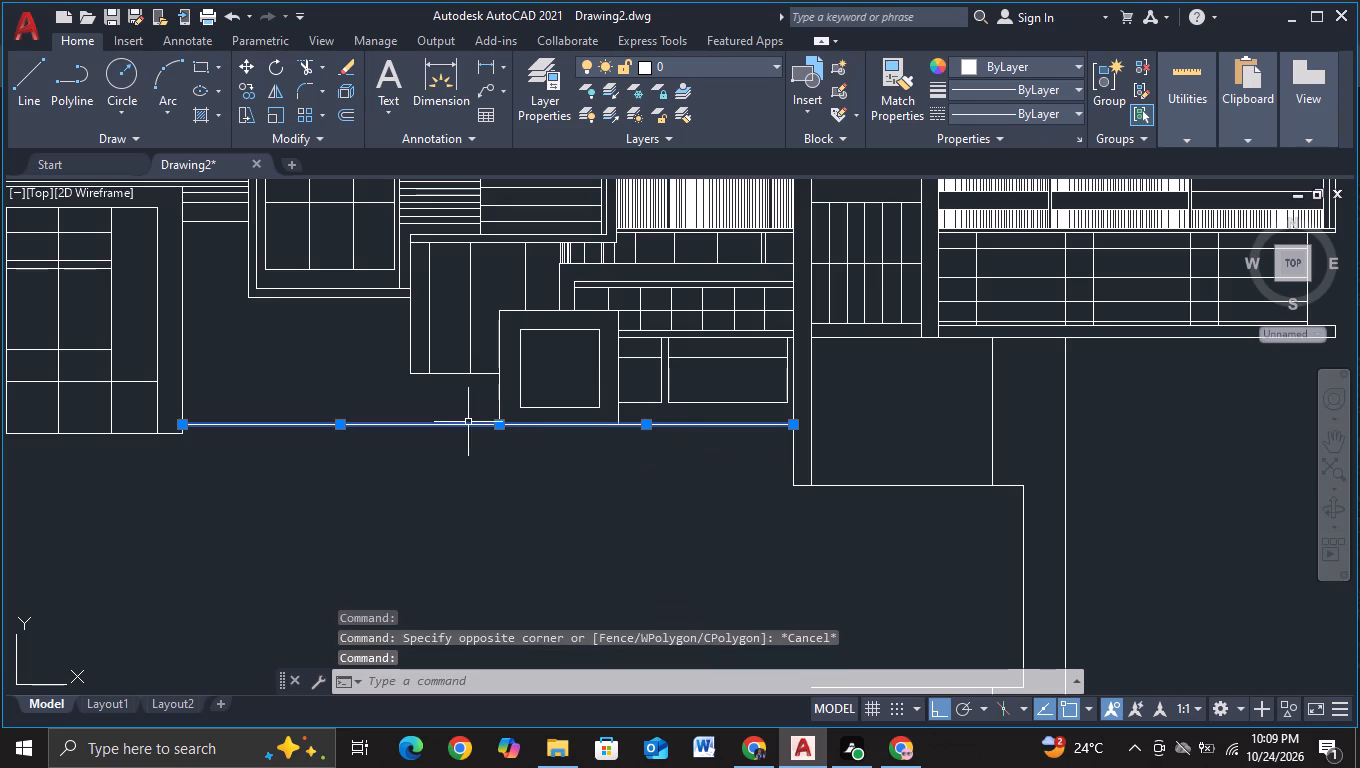
{"action": "key", "text": "m"}
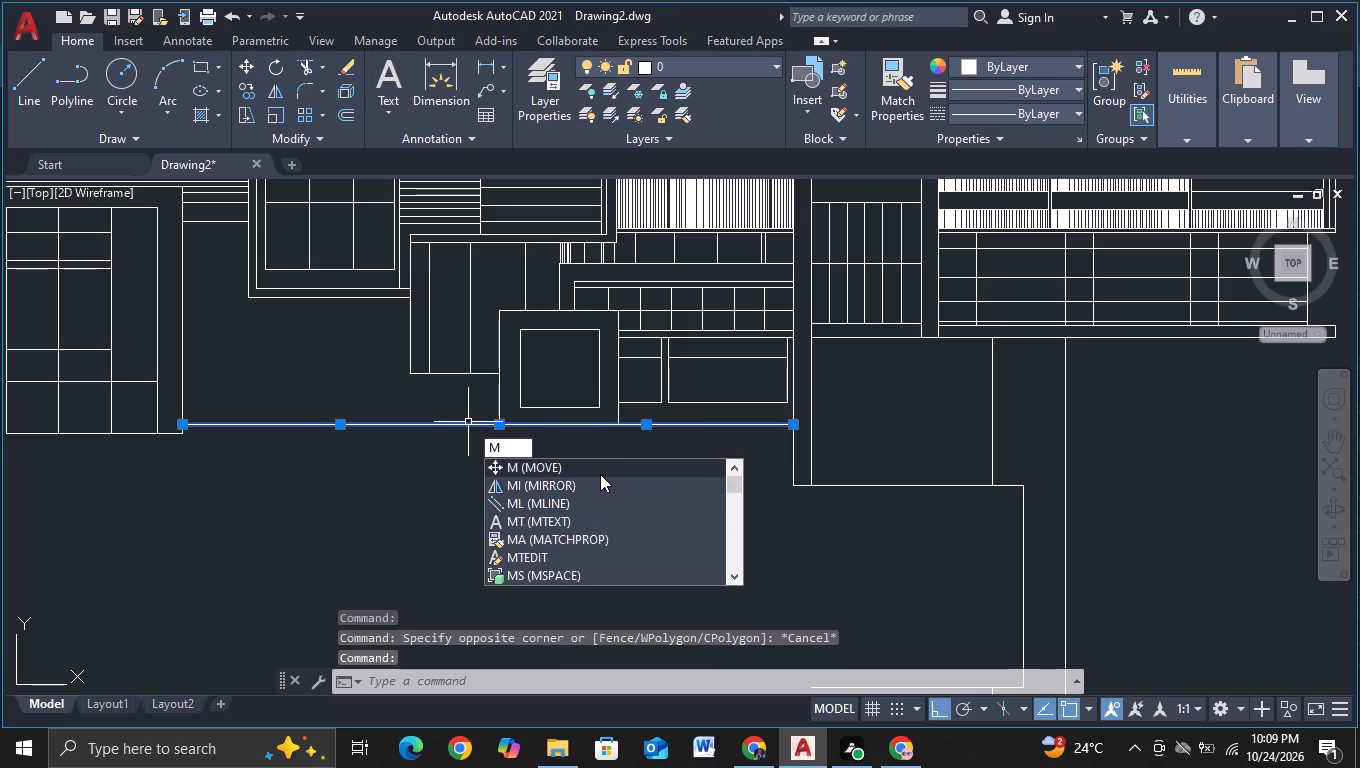
{"action": "left_click", "coordinate": [600, 474]}
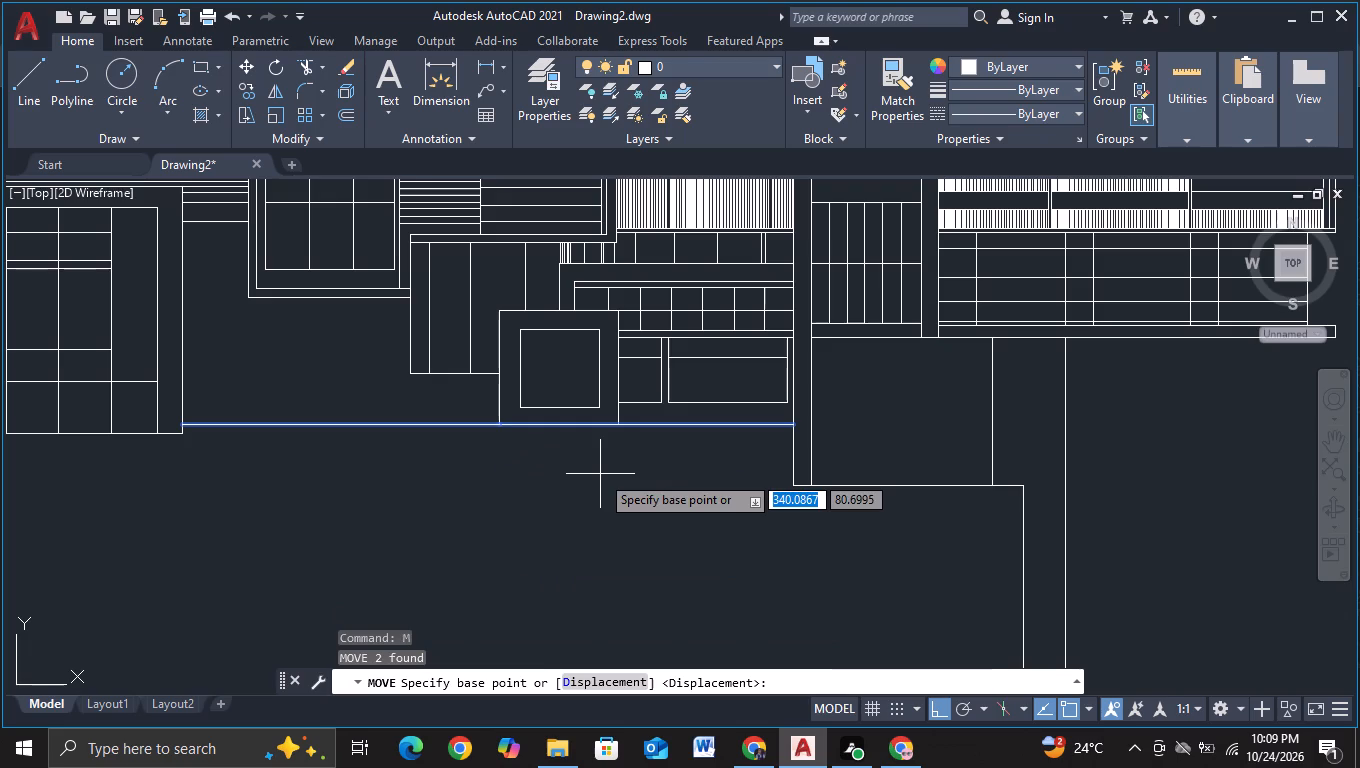
{"action": "left_click", "coordinate": [600, 474]}
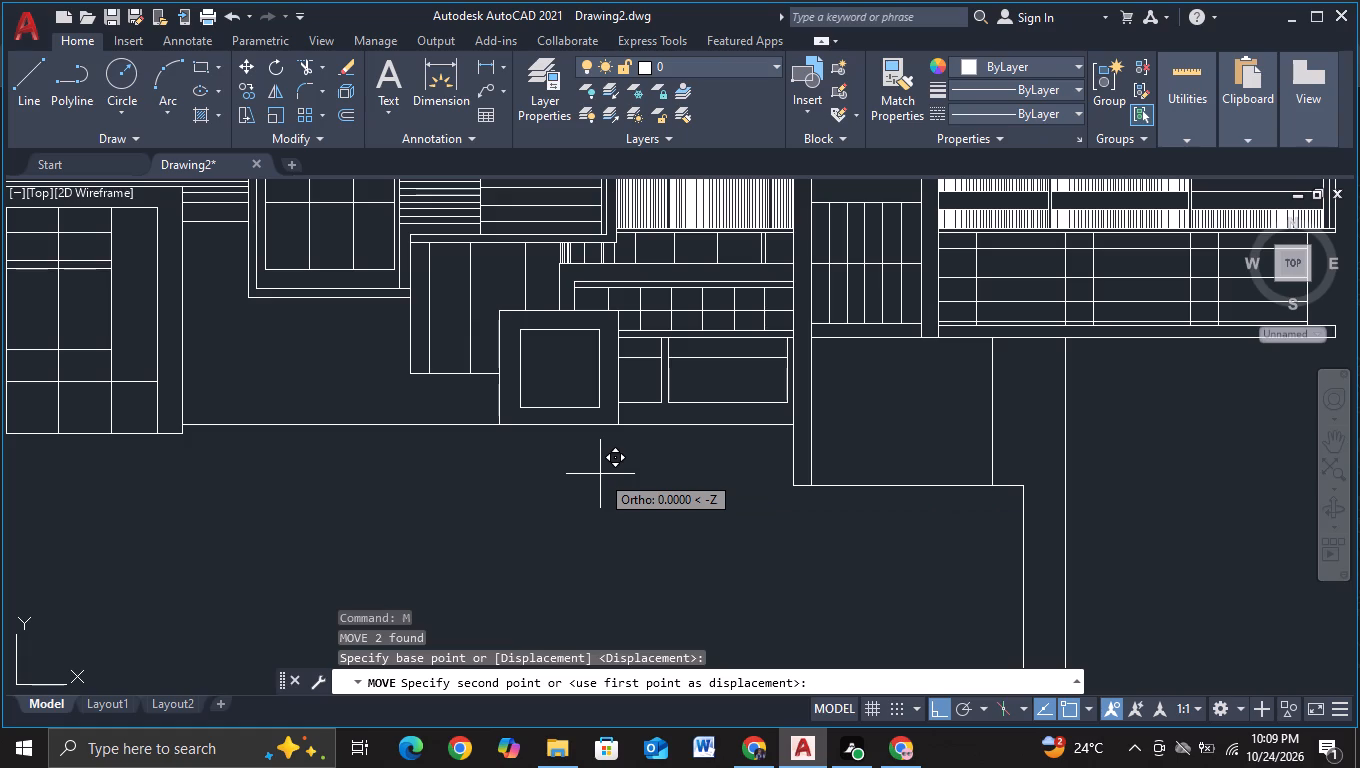
{"action": "scroll", "coordinate": [600, 474], "scroll_direction": "down", "scroll_amount": 1}
{"action": "middle_click_drag", "start_coordinate": [600, 483], "coordinate": [598, 510]}
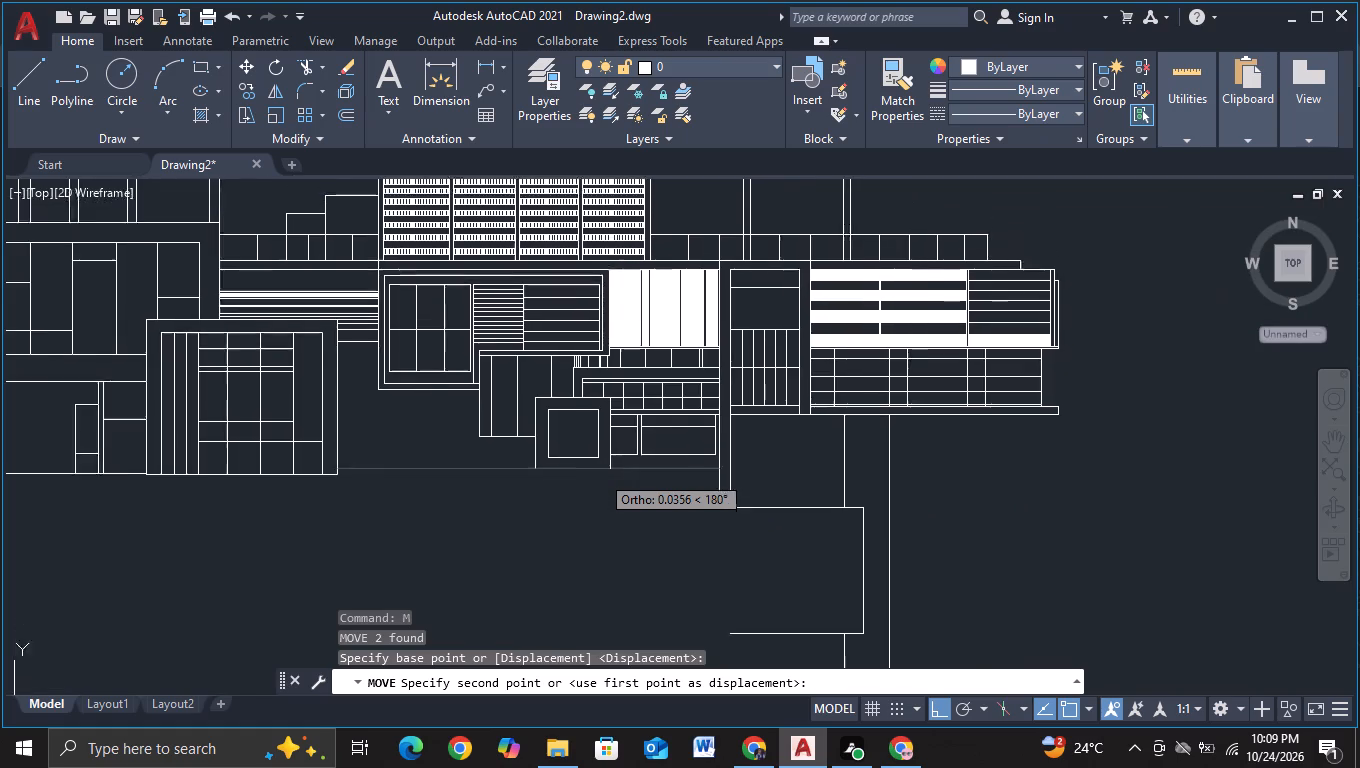
{"action": "middle_click_drag", "start_coordinate": [598, 510], "coordinate": [754, 468]}
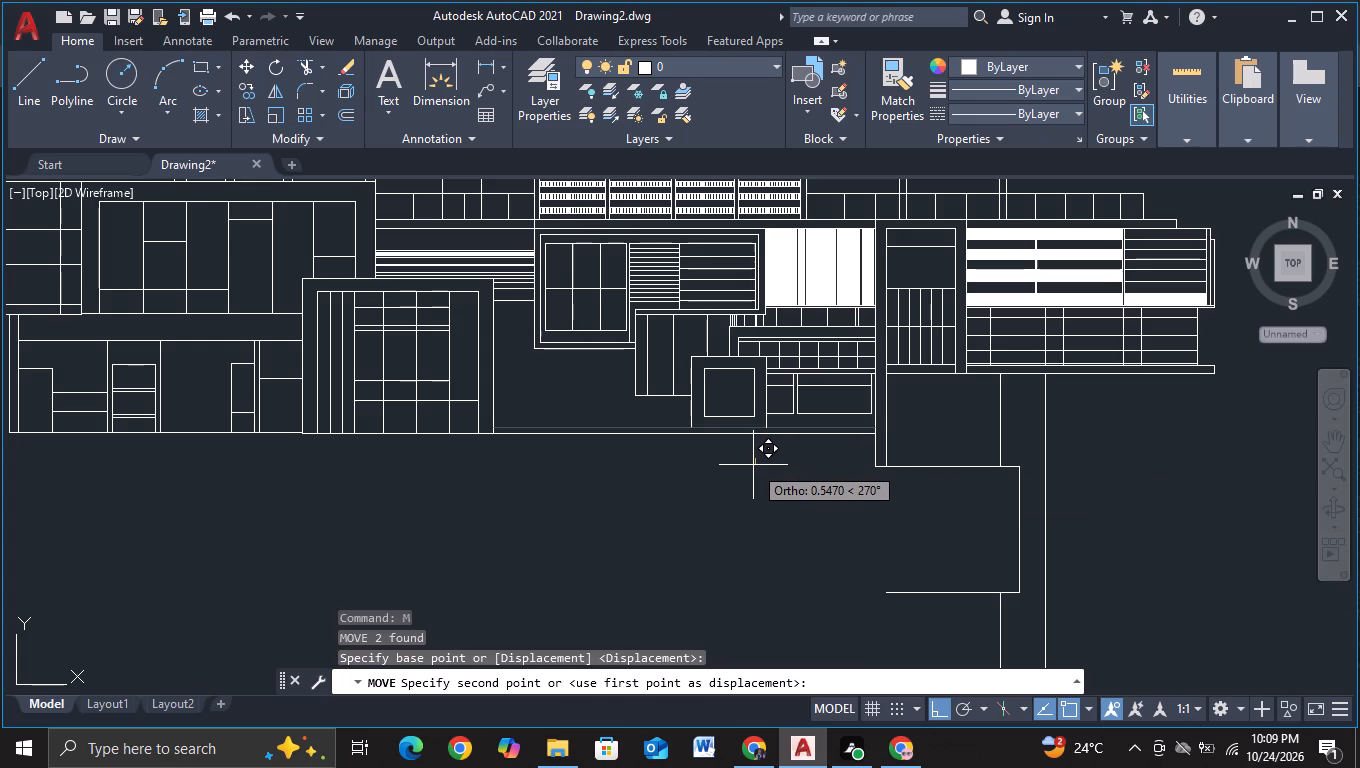
{"action": "scroll", "coordinate": [753, 465], "scroll_direction": "up", "scroll_amount": 1}
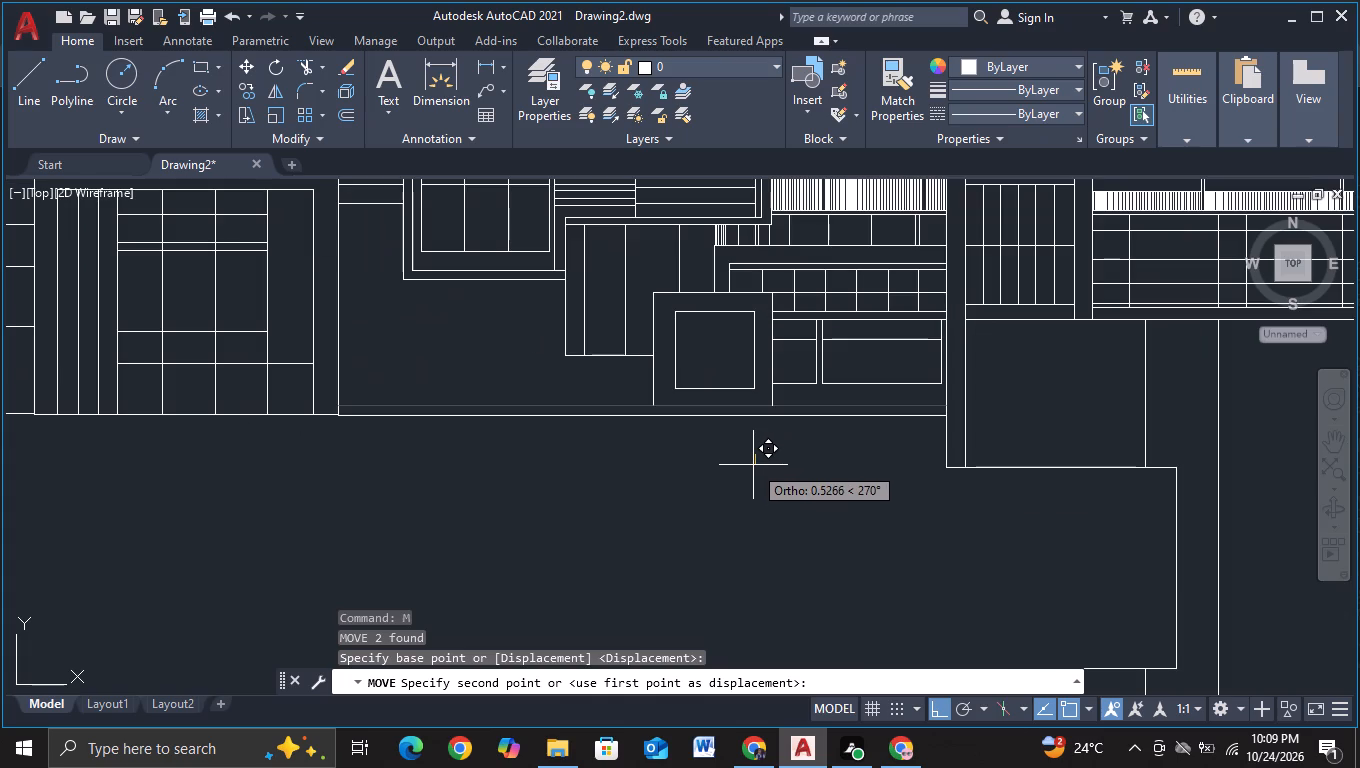
{"action": "left_click", "coordinate": [750, 465]}
{"action": "key", "text": "Escape"}
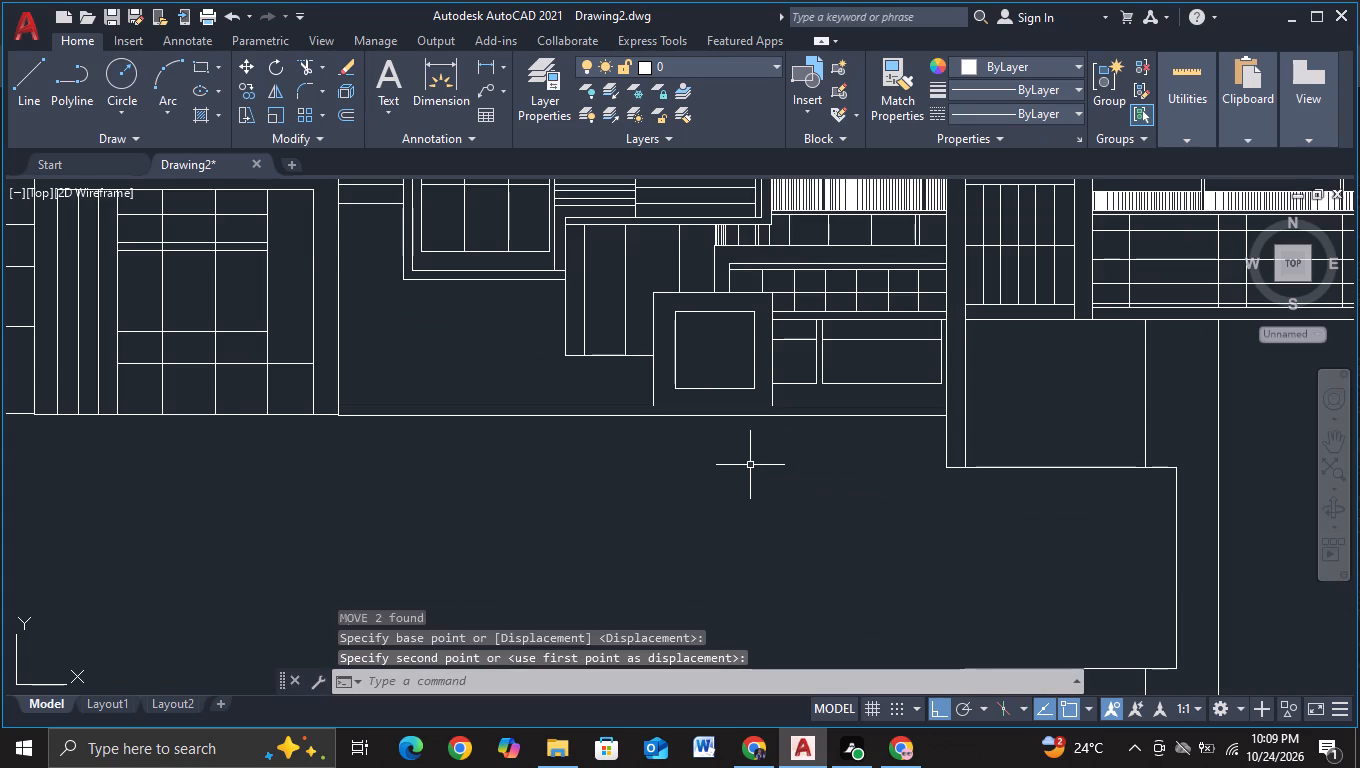
Draw a line between the lower ends of the square box's sides to close its bottom edge.
{"action": "left_click", "coordinate": [19, 82]}
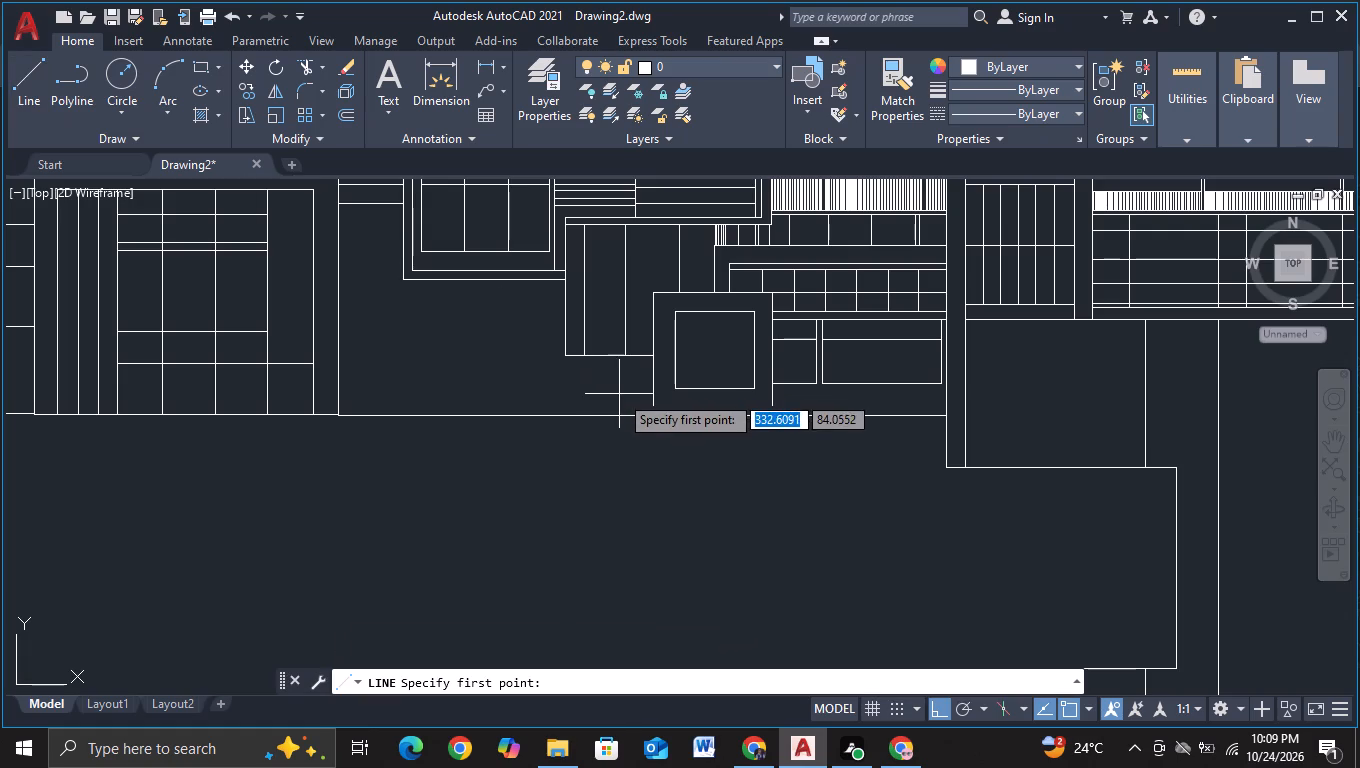
{"action": "left_click", "coordinate": [649, 404]}
{"action": "left_click", "coordinate": [774, 409]}
{"action": "key", "text": "Escape"}
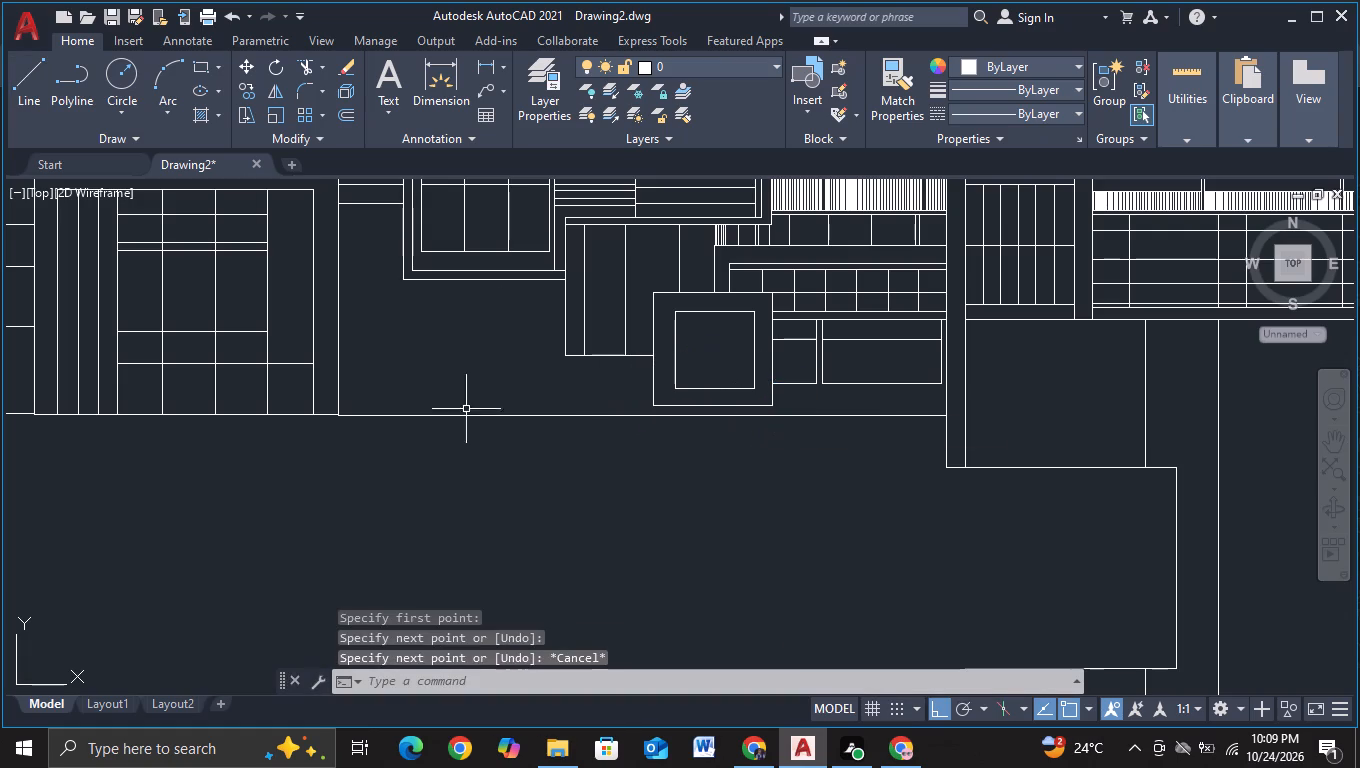
Draw a horizontal line from the lower-left corner of the framed window box to the left-hand block's right edge, trimming the overshoot.
{"action": "middle_click_drag", "start_coordinate": [366, 329], "coordinate": [397, 419]}
{"action": "left_click", "coordinate": [46, 102]}
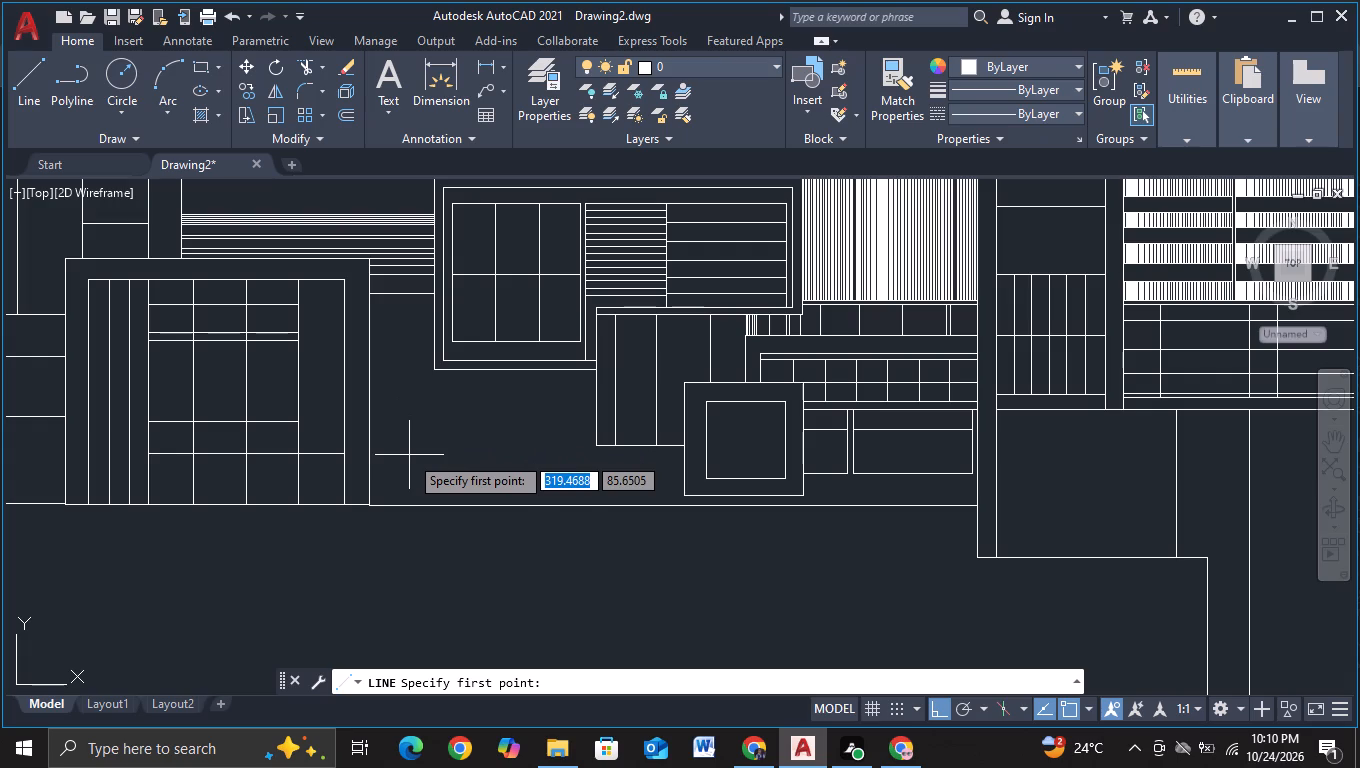
{"action": "left_click", "coordinate": [428, 372]}
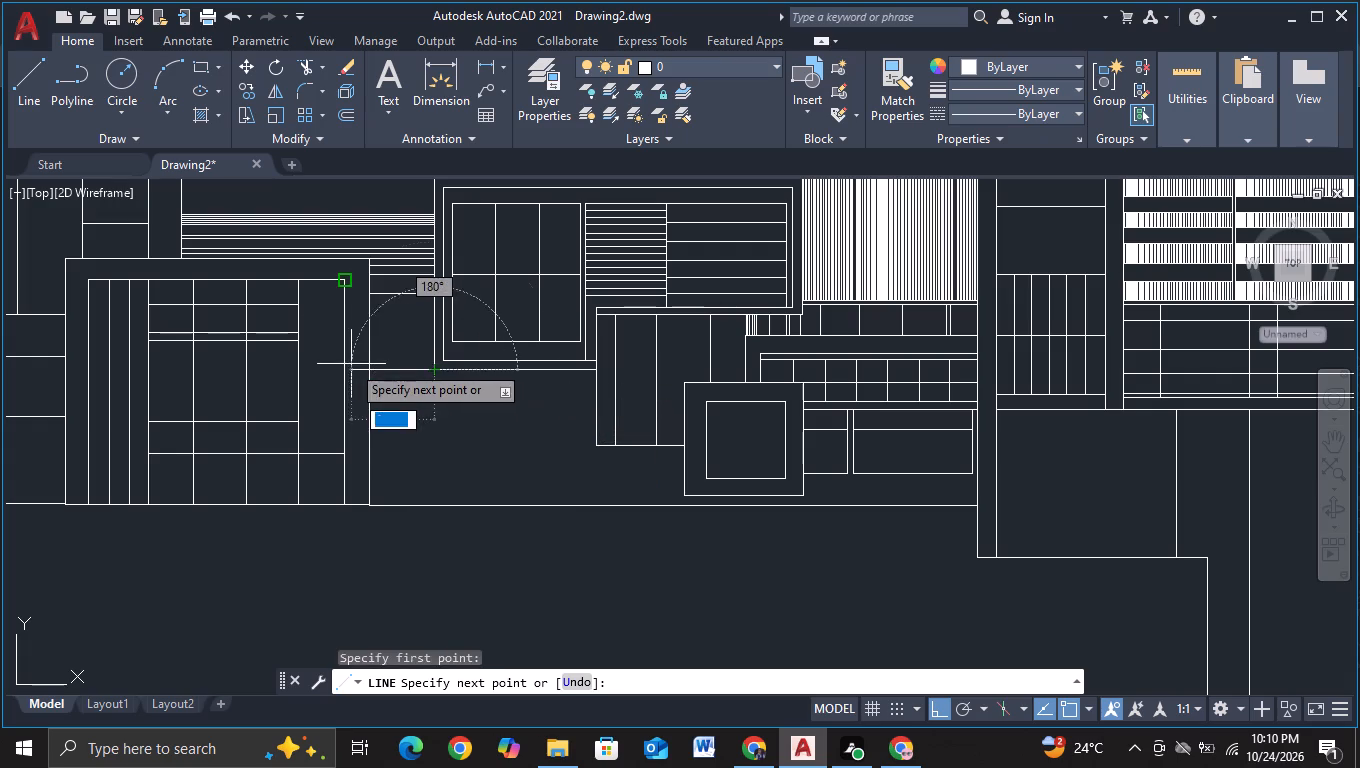
{"action": "scroll", "coordinate": [356, 365], "scroll_direction": "up", "scroll_amount": 2}
{"action": "left_click", "coordinate": [356, 365]}
{"action": "key", "text": "Escape"}
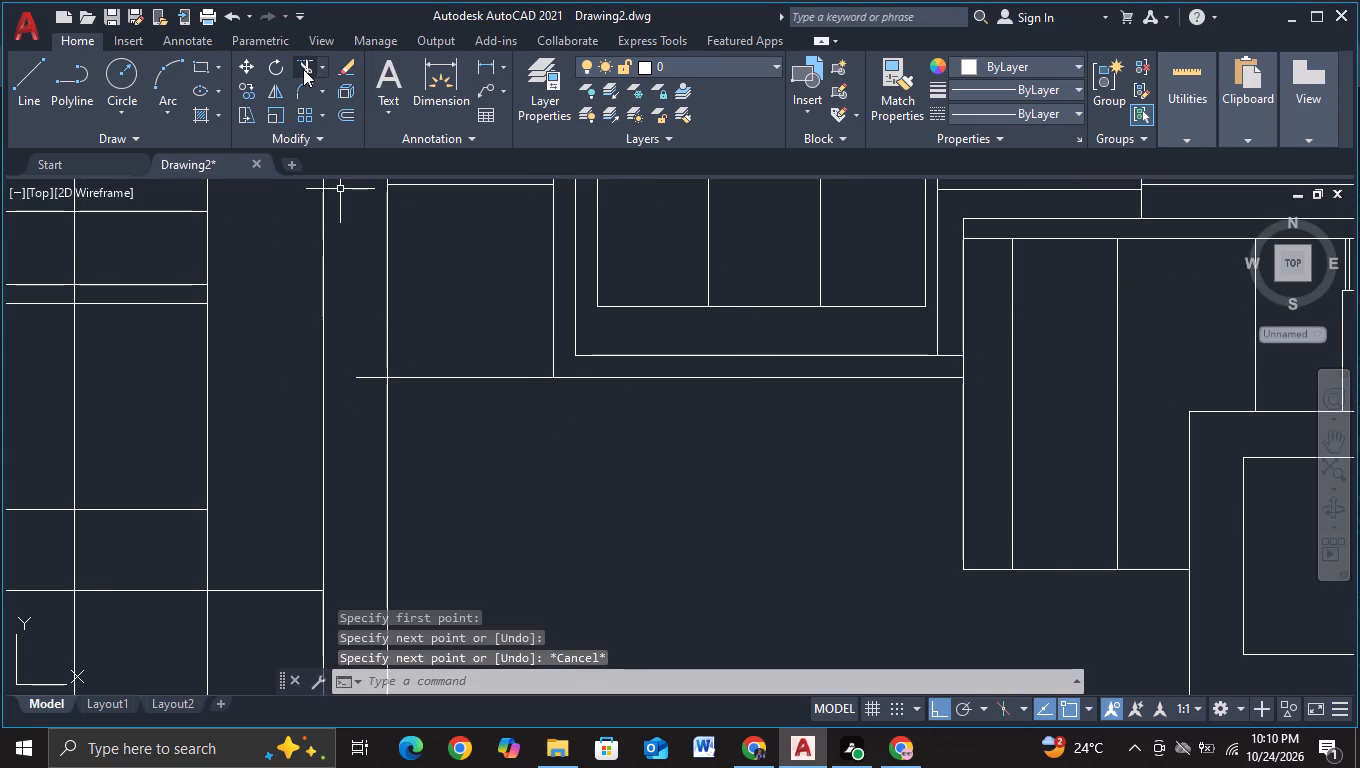
{"action": "left_click", "coordinate": [303, 69]}
{"action": "left_click", "coordinate": [359, 370]}
{"action": "left_click", "coordinate": [359, 396]}
{"action": "key", "text": "Escape"}
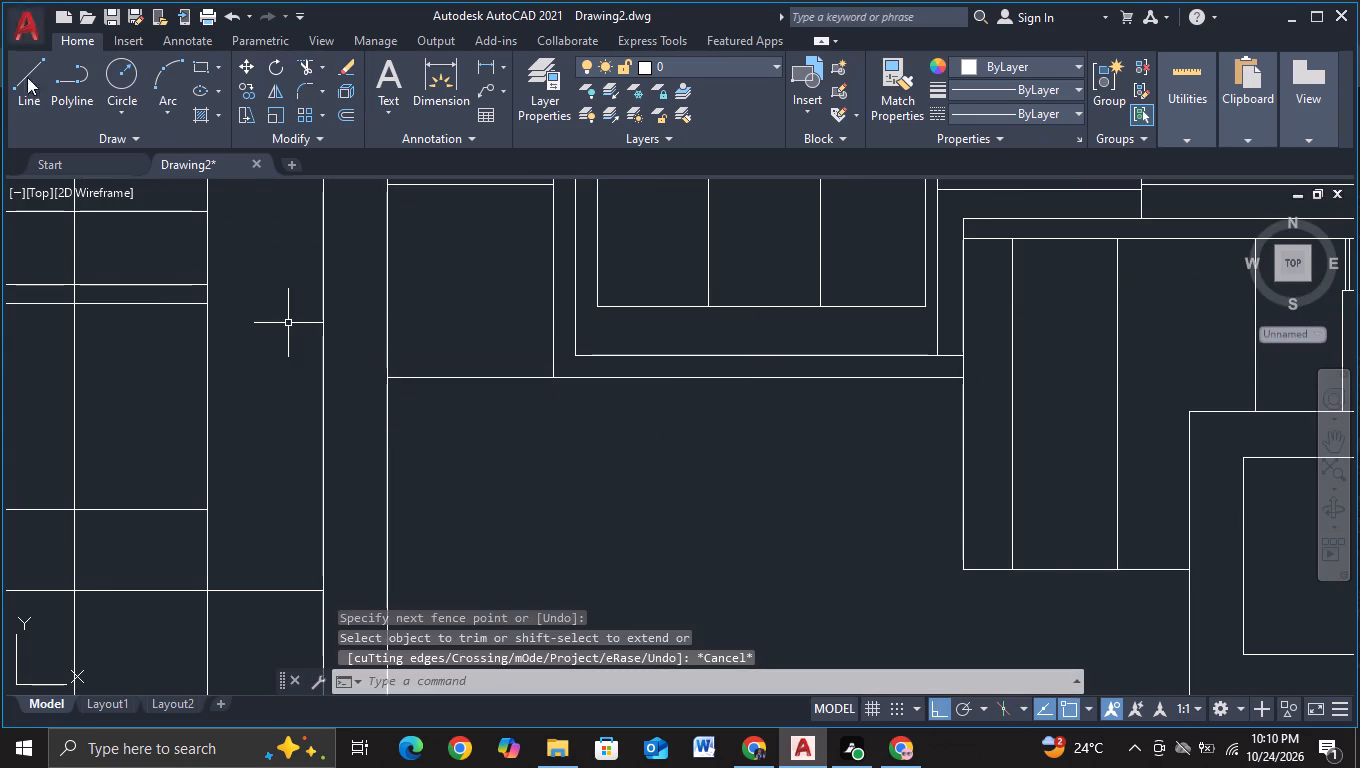
Draw a horizontal line from the lower-left corner of the panel box behind the square box to the left-hand block, trimming the overshoot.
{"action": "left_click", "coordinate": [34, 91]}
{"action": "scroll", "coordinate": [468, 422], "scroll_direction": "down", "scroll_amount": 1}
{"action": "middle_click_drag", "start_coordinate": [482, 502], "coordinate": [448, 375]}
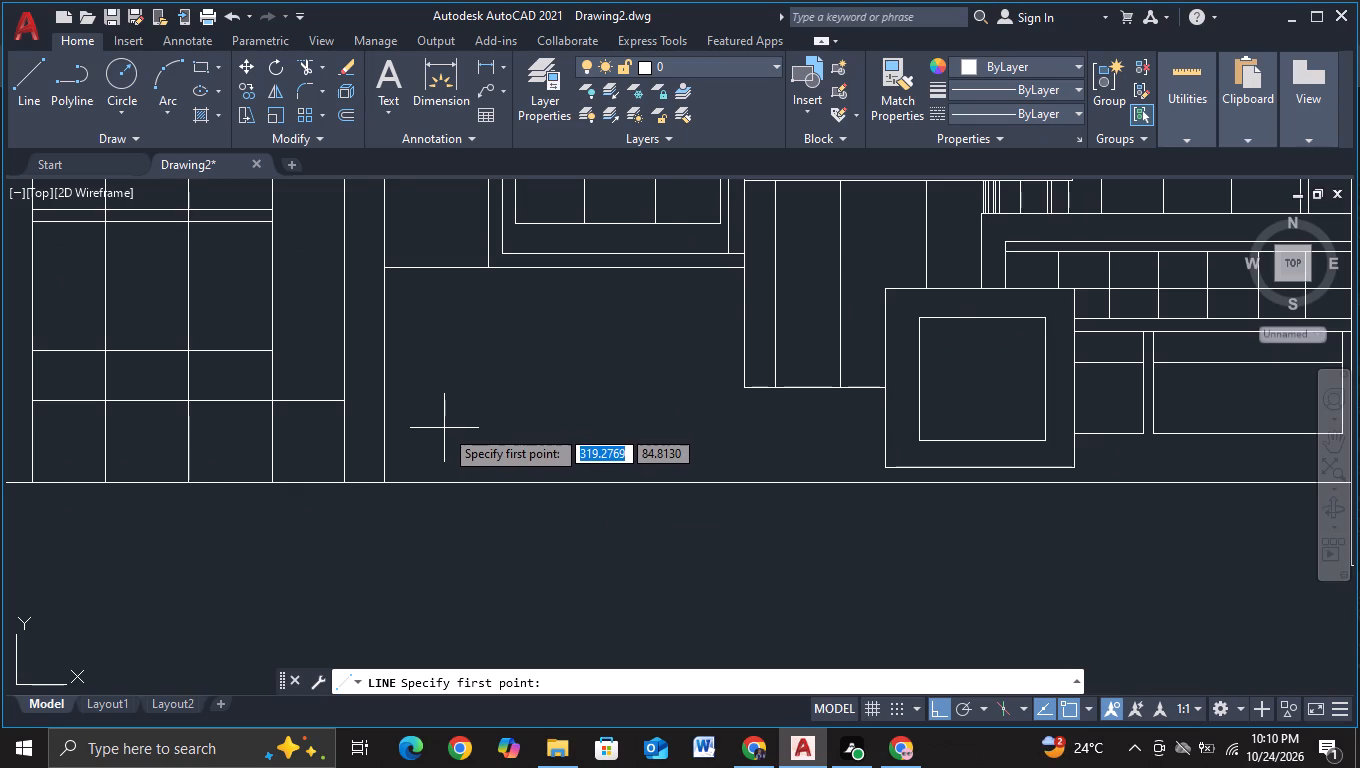
{"action": "left_click", "coordinate": [737, 389]}
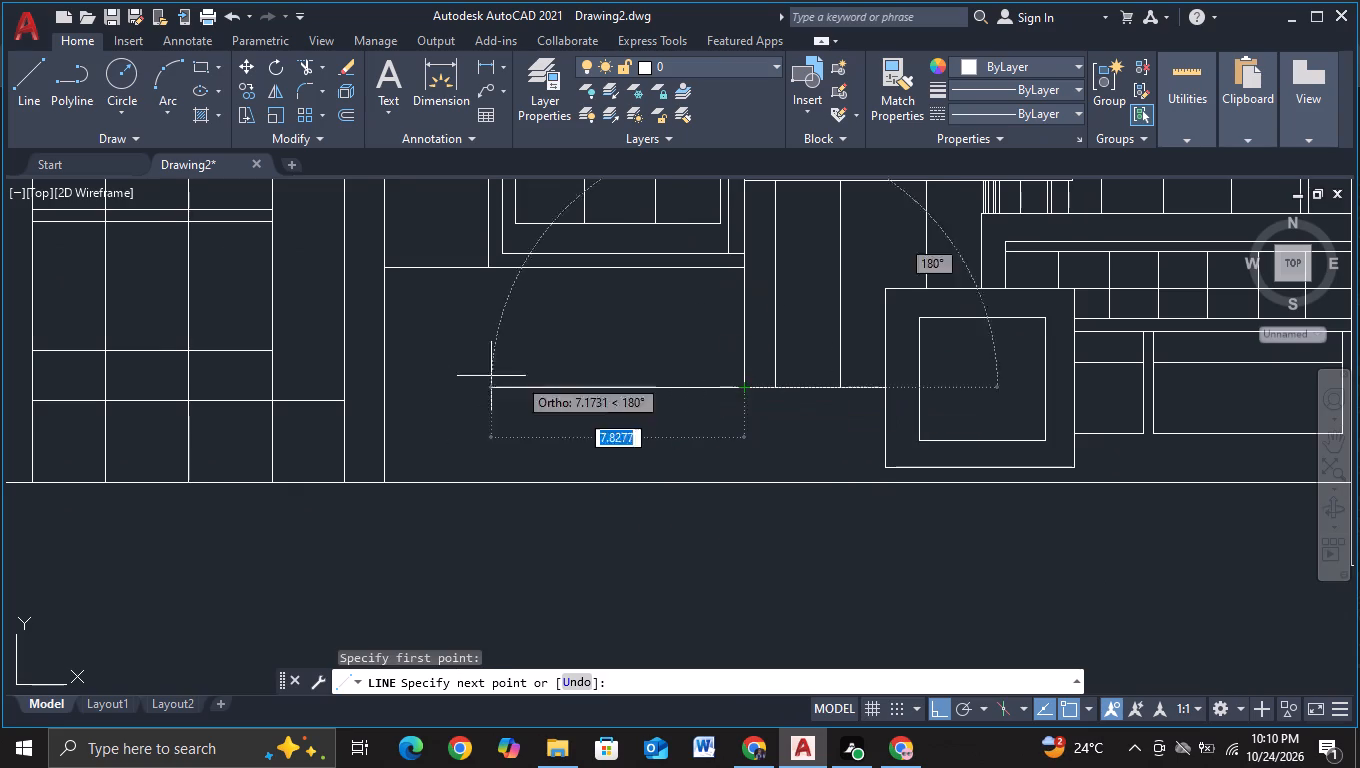
{"action": "scroll", "coordinate": [359, 373], "scroll_direction": "up", "scroll_amount": 2}
{"action": "left_click", "coordinate": [359, 373]}
{"action": "key", "text": "Escape"}
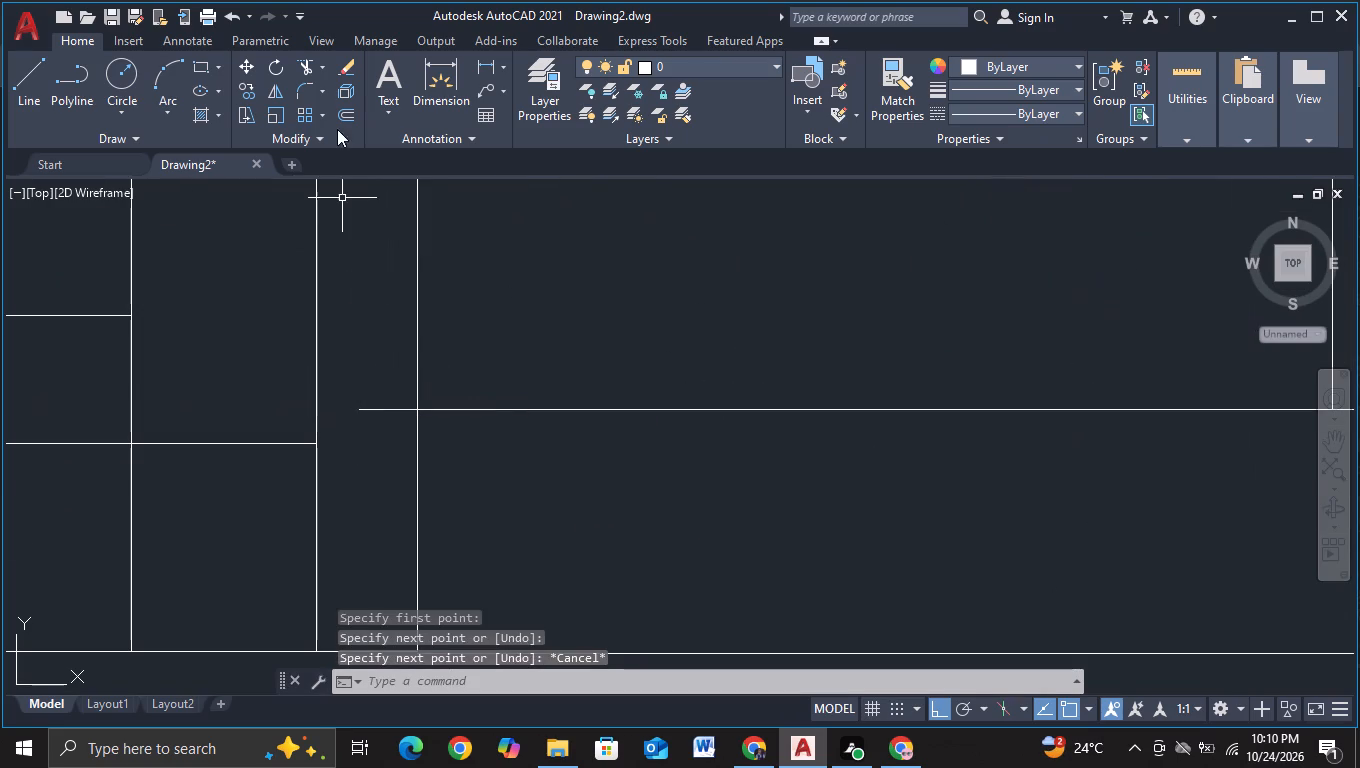
{"action": "left_click", "coordinate": [311, 62]}
{"action": "left_click", "coordinate": [369, 353]}
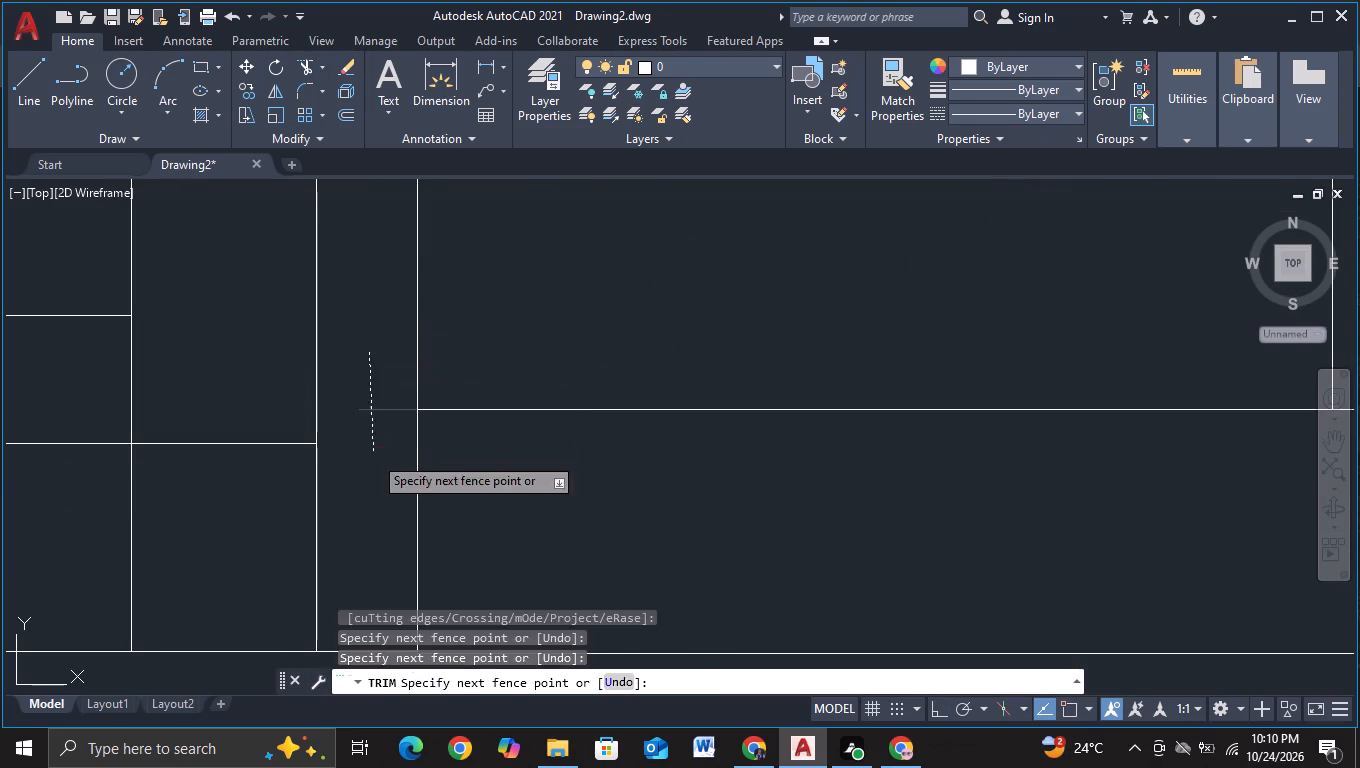
{"action": "left_click", "coordinate": [373, 455]}
{"action": "scroll", "coordinate": [572, 503], "scroll_direction": "down", "scroll_amount": 2}
{"action": "middle_click_drag", "start_coordinate": [577, 505], "coordinate": [459, 475]}
{"action": "key", "text": "Escape"}
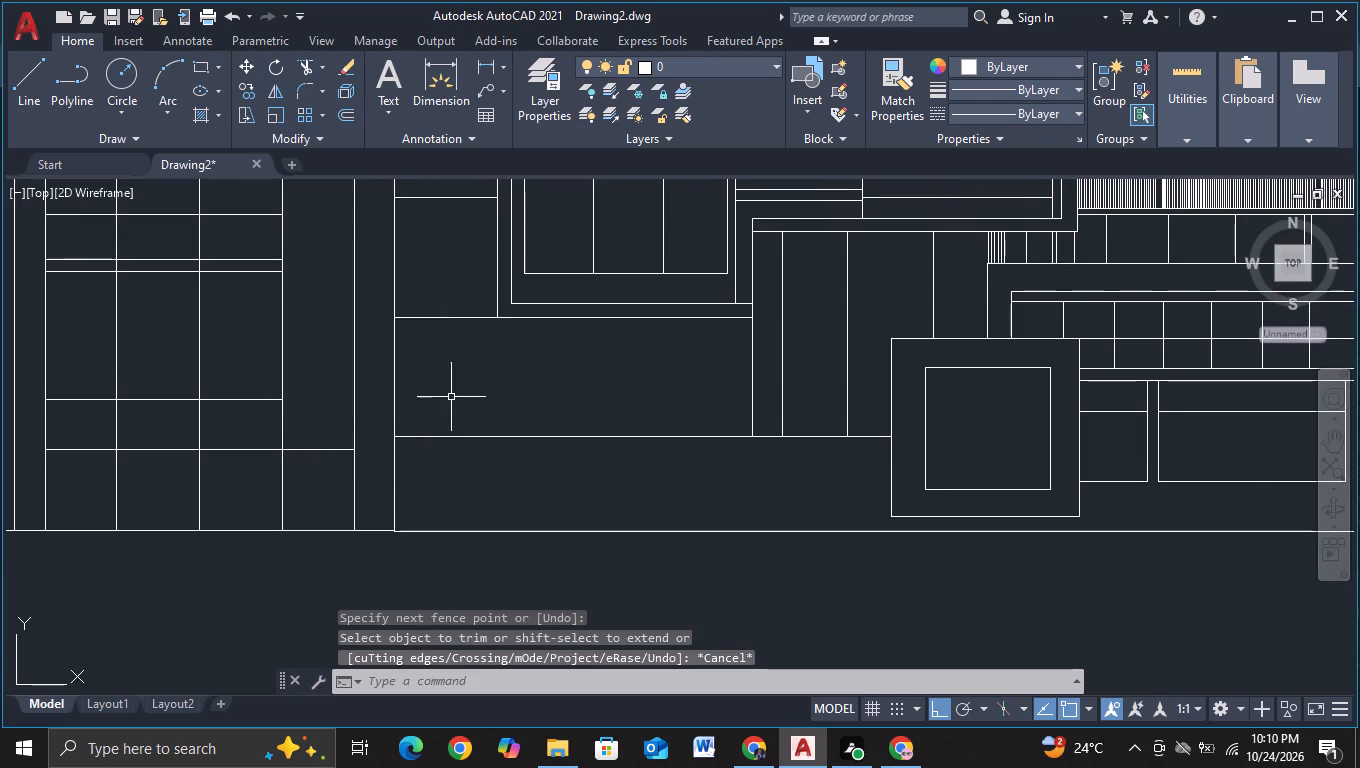
With object snap off, copy the new strip's right-end vertical edge leftward eight times, about 1.3 apart, dividing the strip into panels.
{"action": "middle_click_drag", "start_coordinate": [494, 410], "coordinate": [493, 429]}
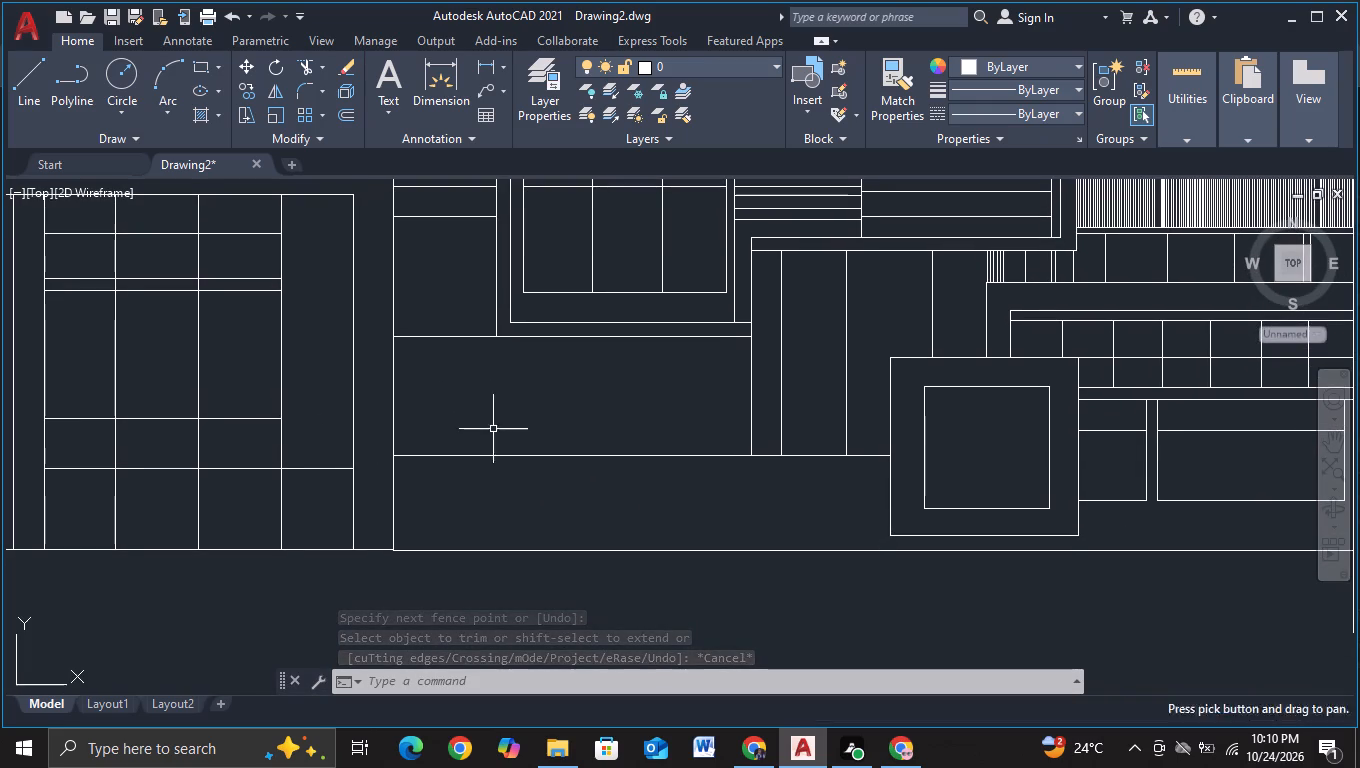
{"action": "left_click", "coordinate": [753, 397]}
{"action": "key", "text": "c"}
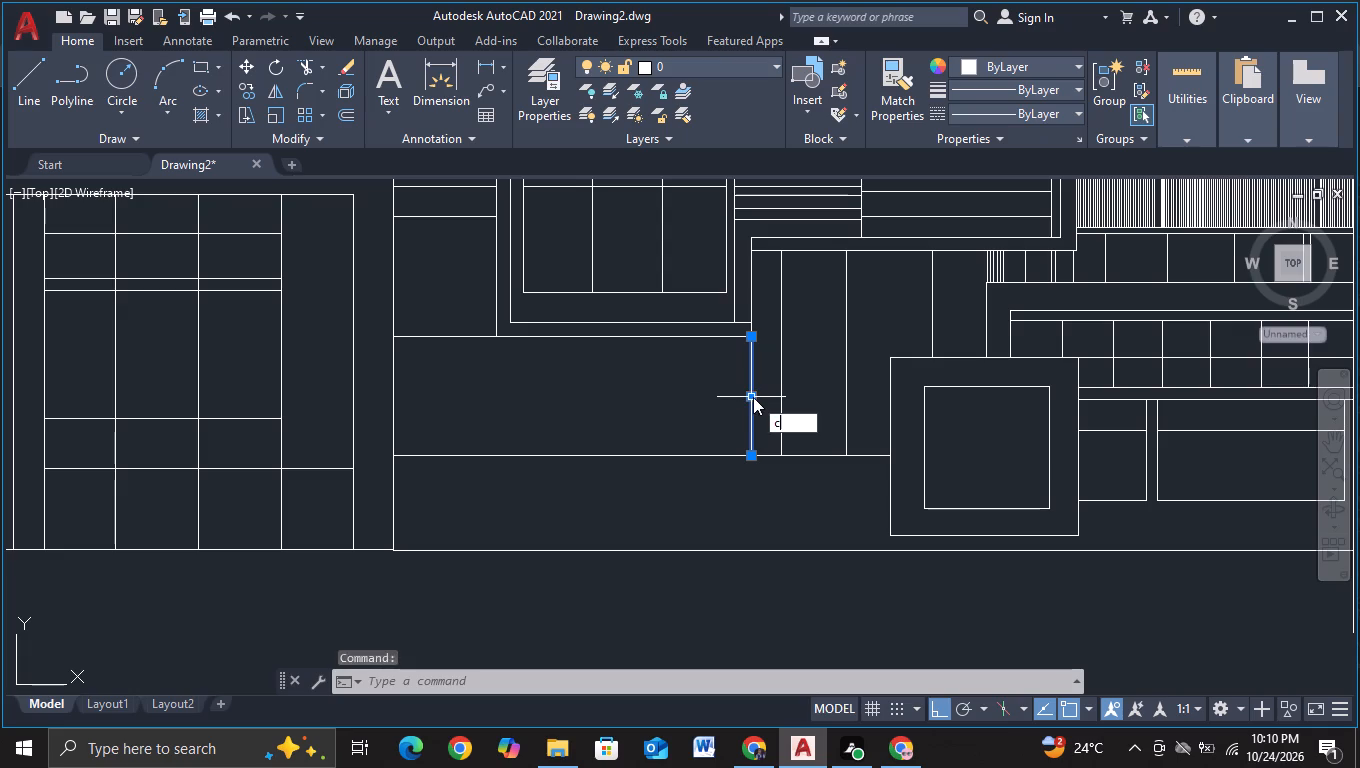
{"action": "left_click", "coordinate": [793, 454]}
{"action": "left_click", "coordinate": [794, 410]}
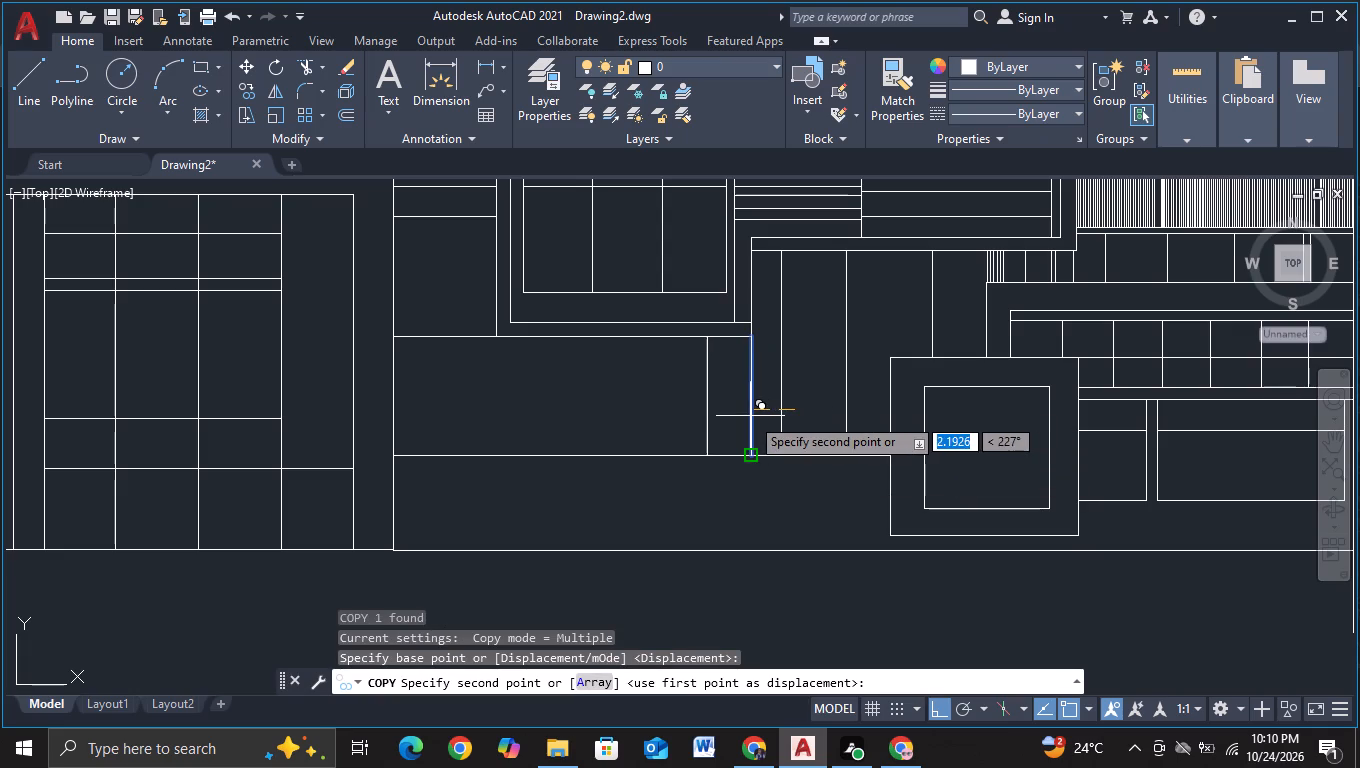
{"action": "key", "text": "F3"}
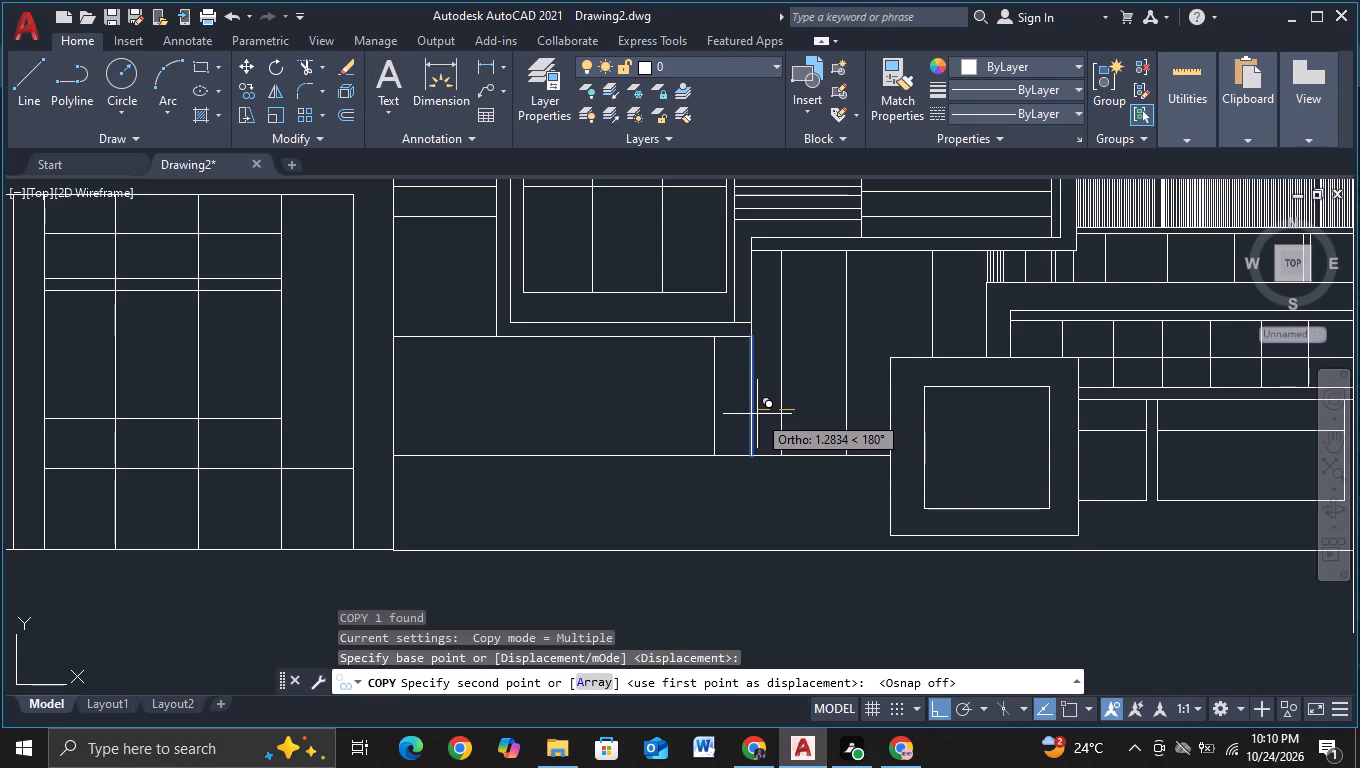
{"action": "left_click", "coordinate": [757, 414]}
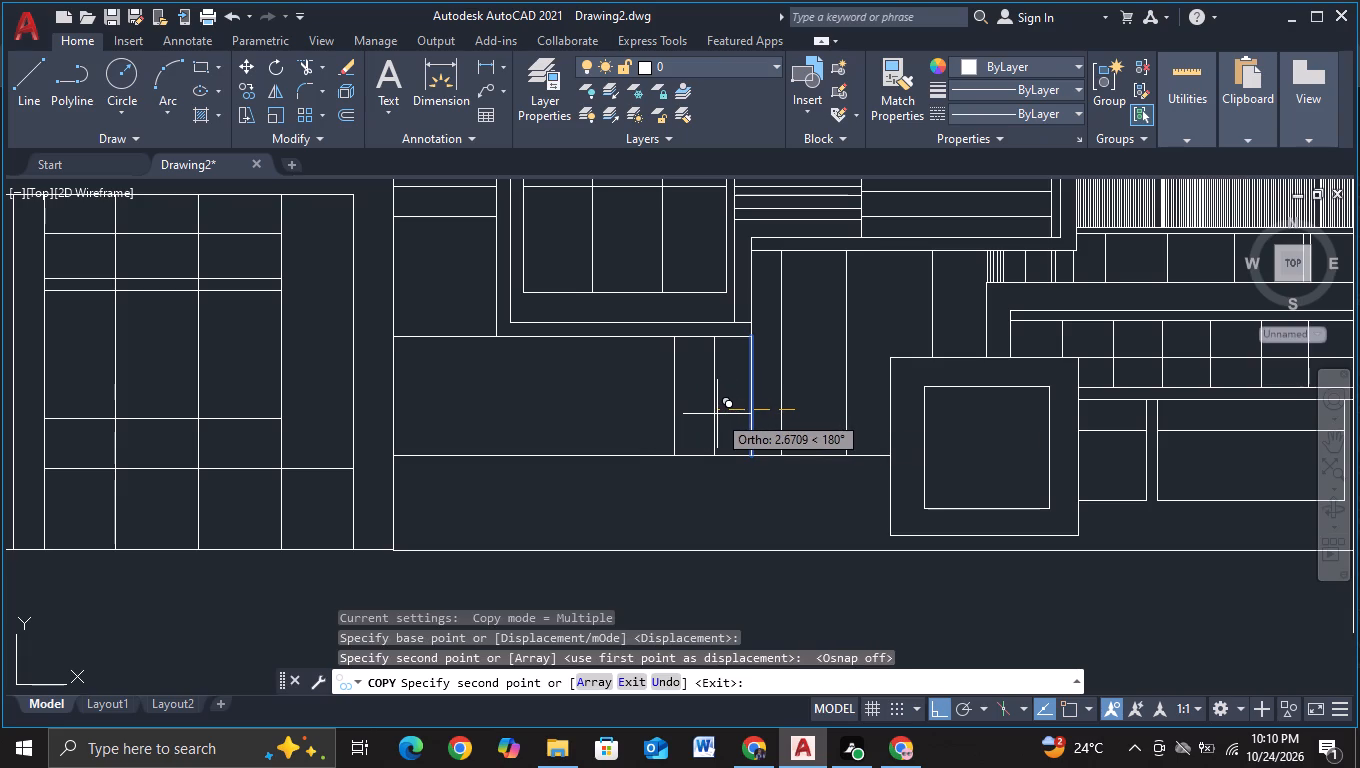
{"action": "left_click", "coordinate": [717, 414]}
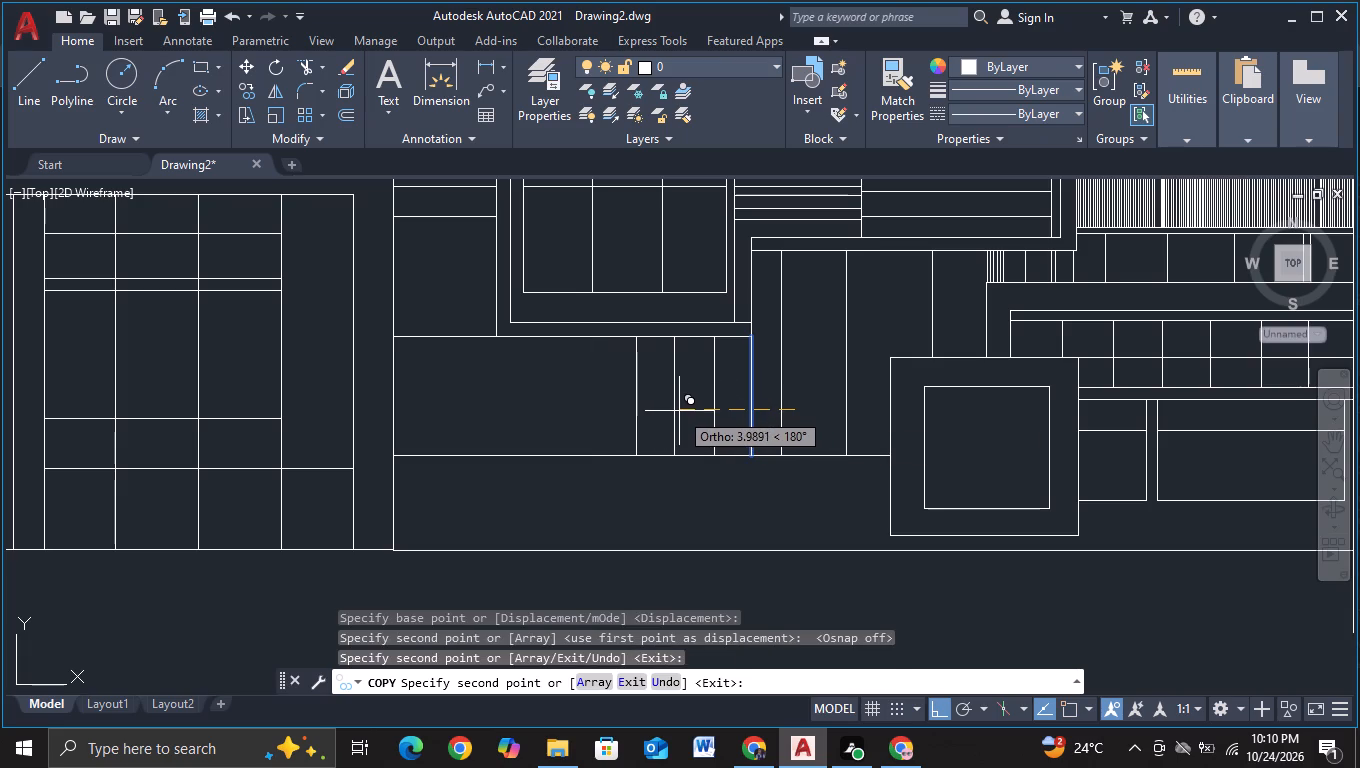
{"action": "left_click", "coordinate": [678, 411]}
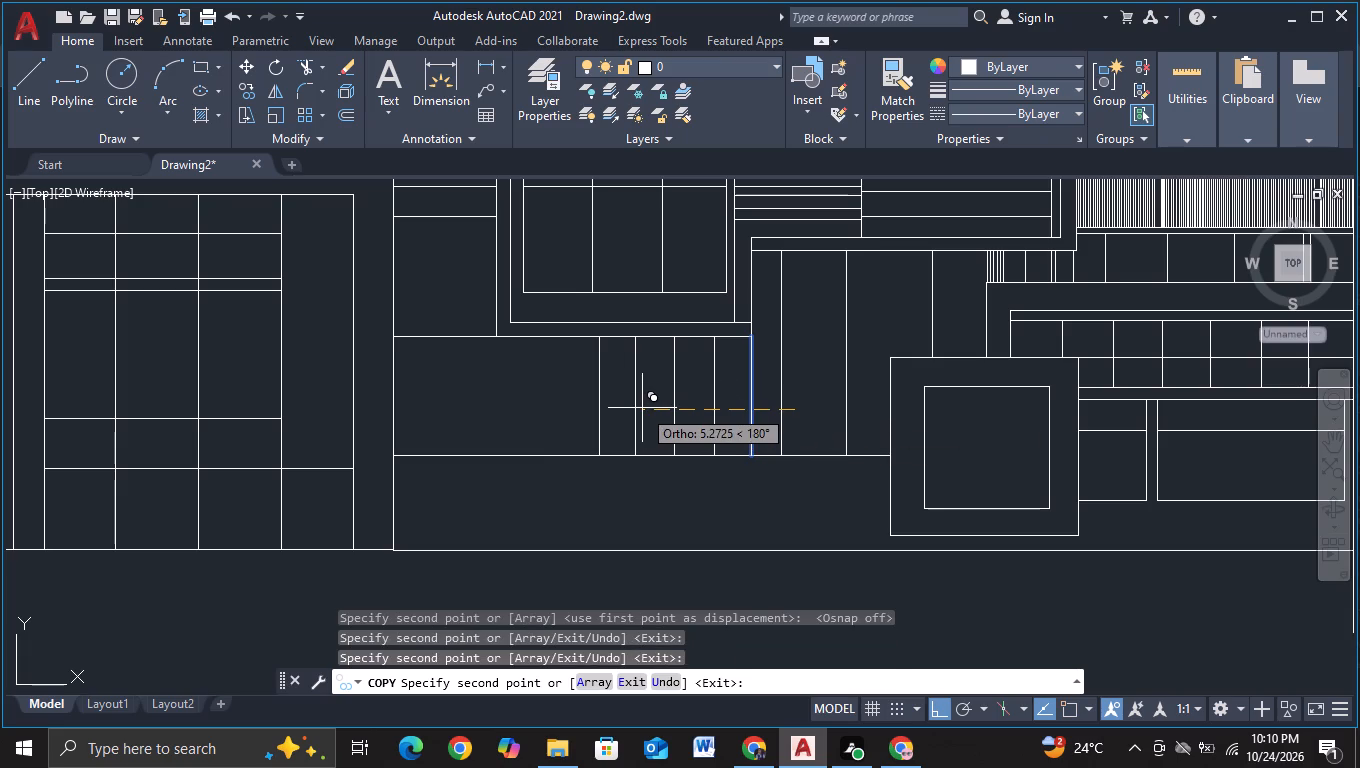
{"action": "left_click", "coordinate": [639, 409]}
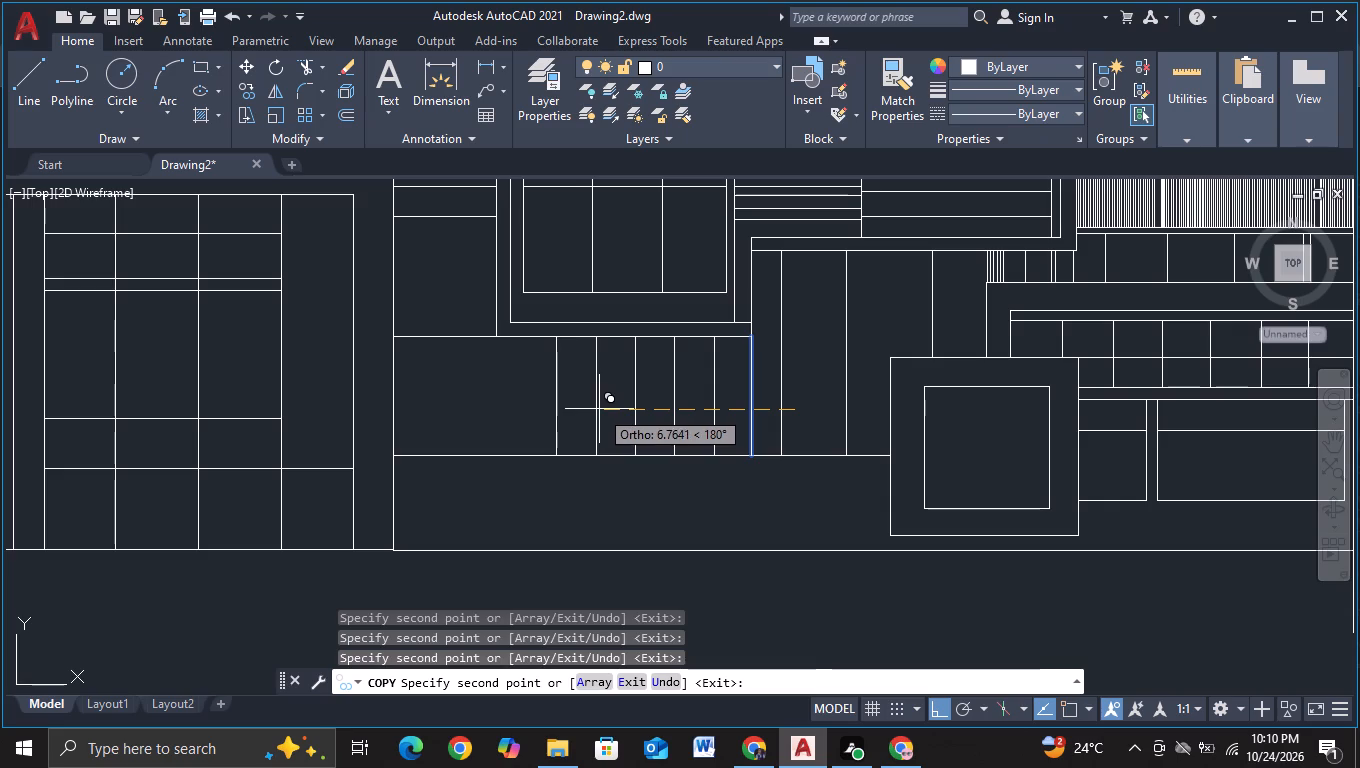
{"action": "left_click", "coordinate": [599, 409]}
{"action": "left_click", "coordinate": [560, 409]}
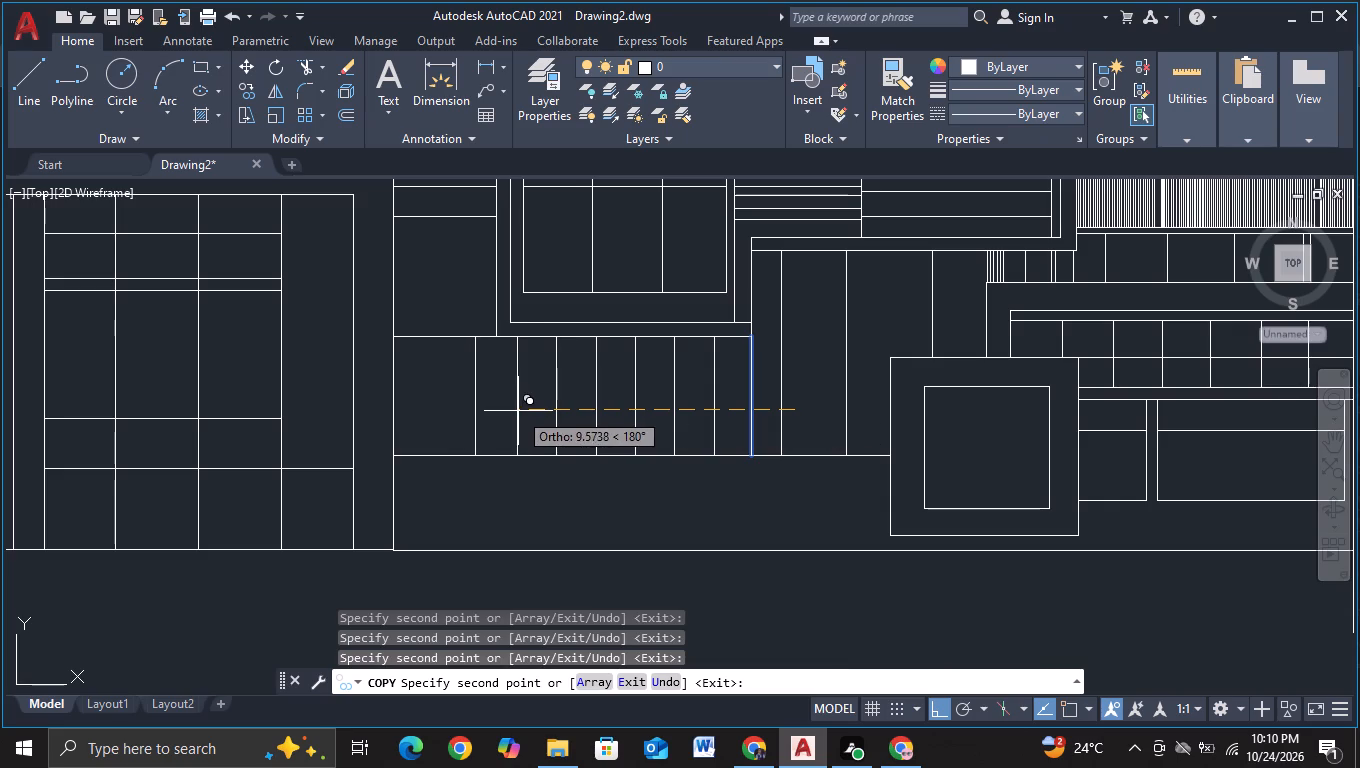
{"action": "left_click", "coordinate": [521, 410]}
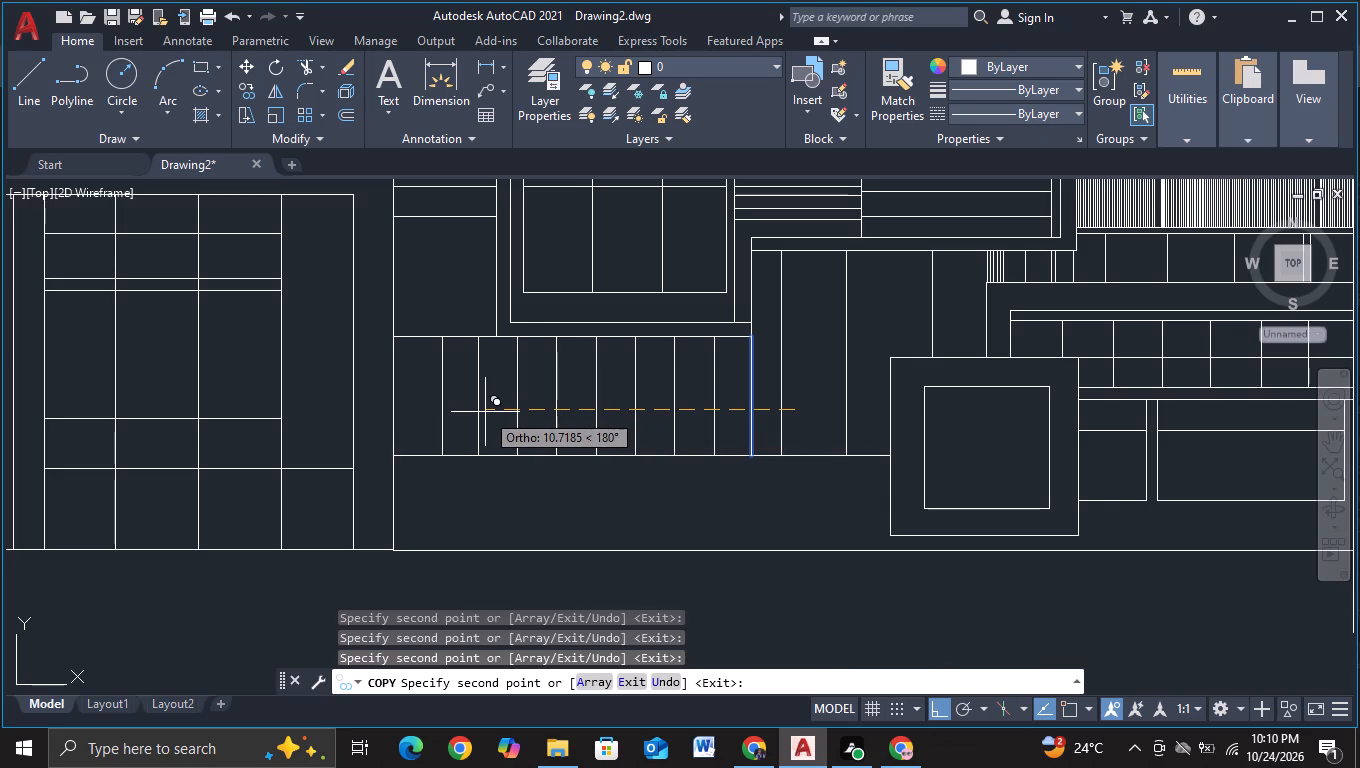
{"action": "left_click", "coordinate": [485, 412]}
{"action": "key", "text": "Escape"}
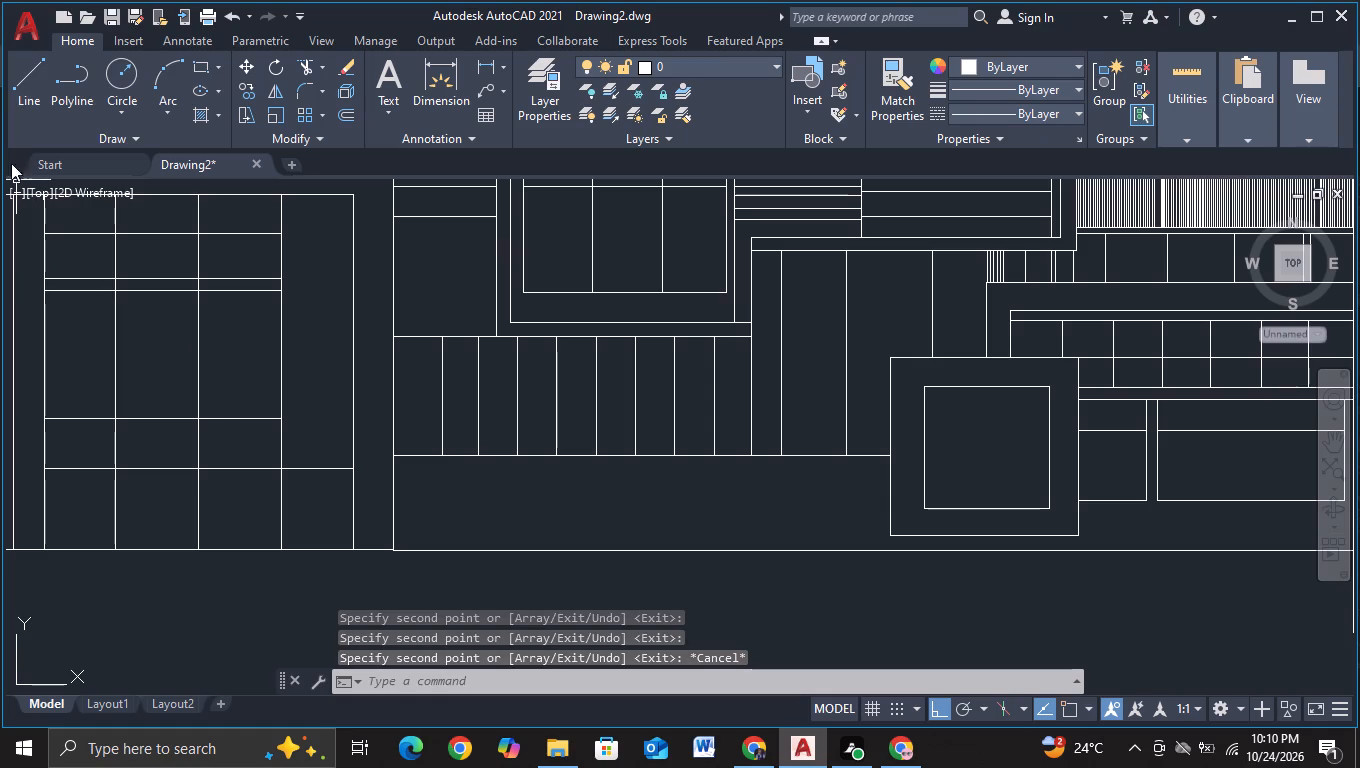
Draw a horizontal line across the middle of the divided strip, running slightly past both of its ends.
{"action": "left_click", "coordinate": [10, 88]}
{"action": "left_click", "coordinate": [376, 404]}
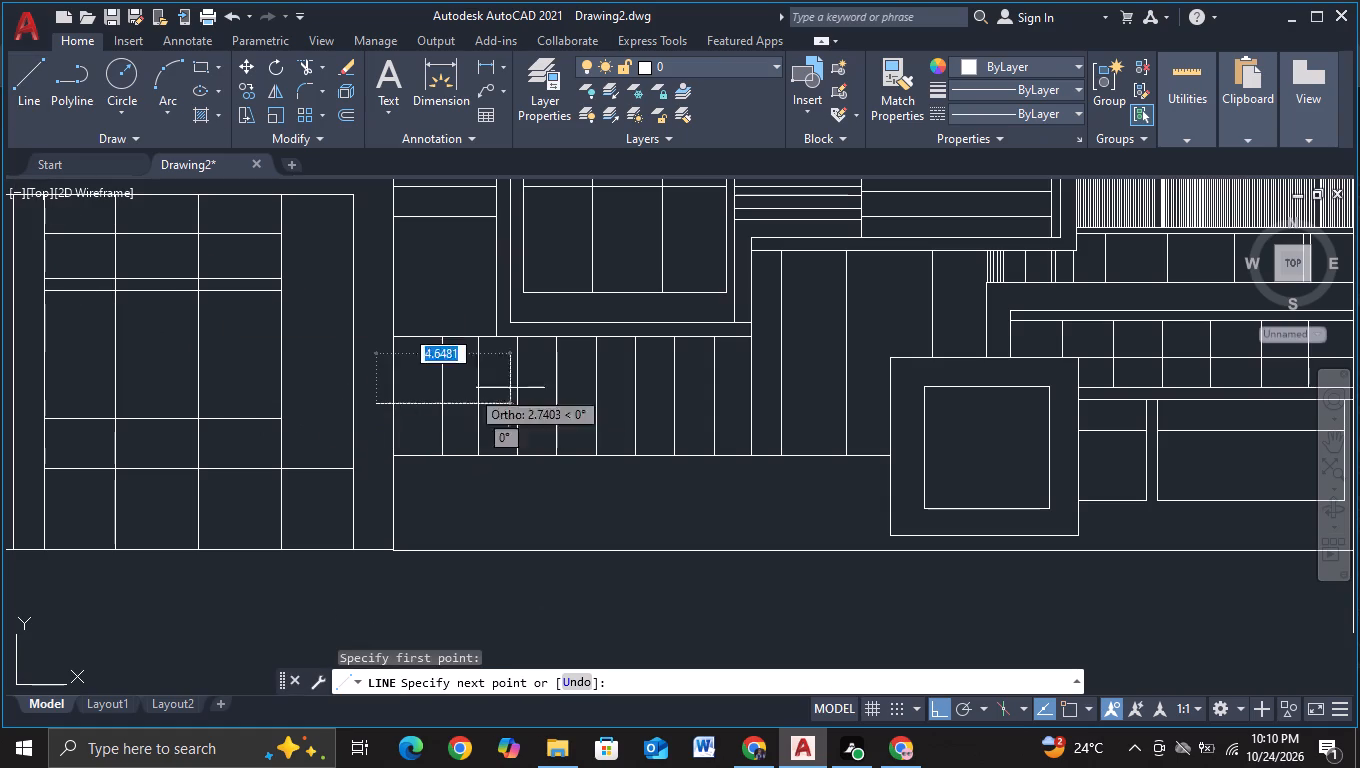
{"action": "left_click", "coordinate": [772, 396]}
{"action": "key", "text": "F1"}
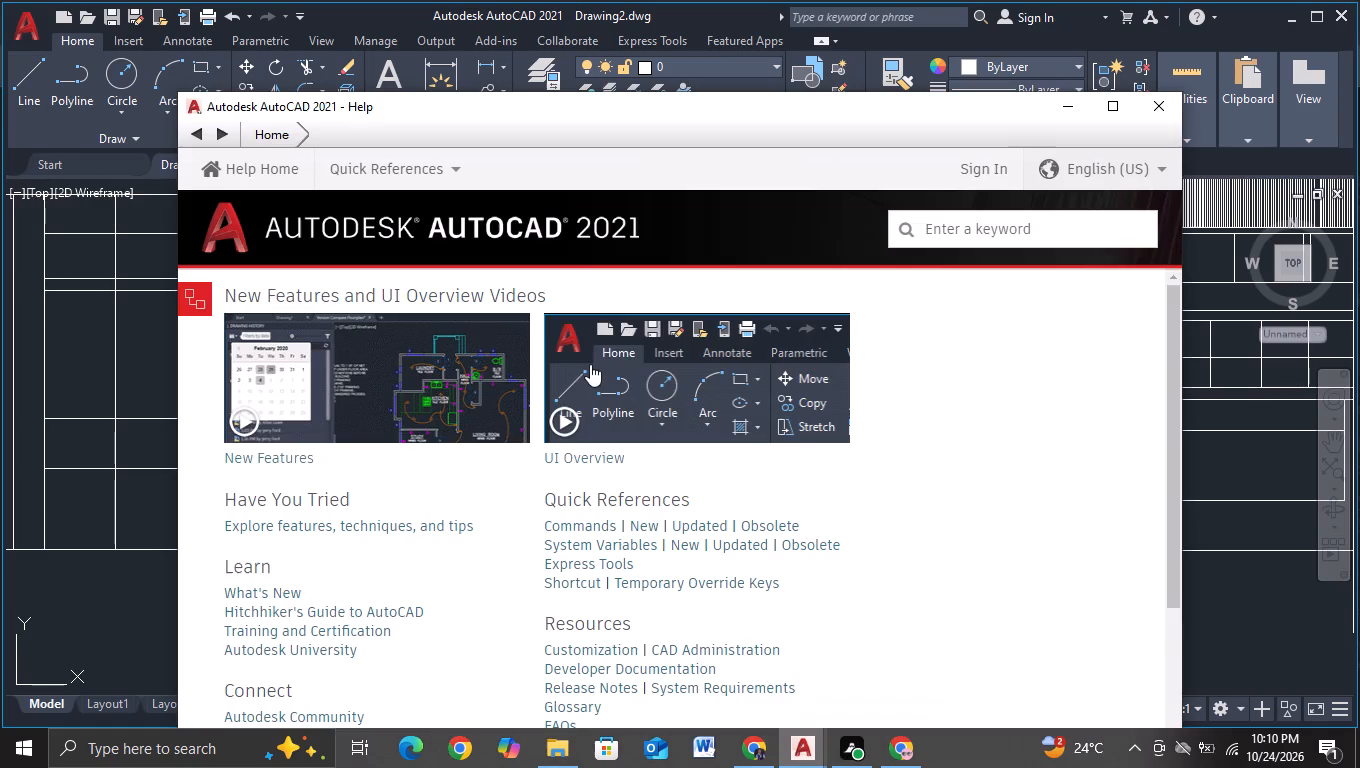
{"action": "left_click", "coordinate": [1148, 105]}
{"action": "key", "text": "Escape"}
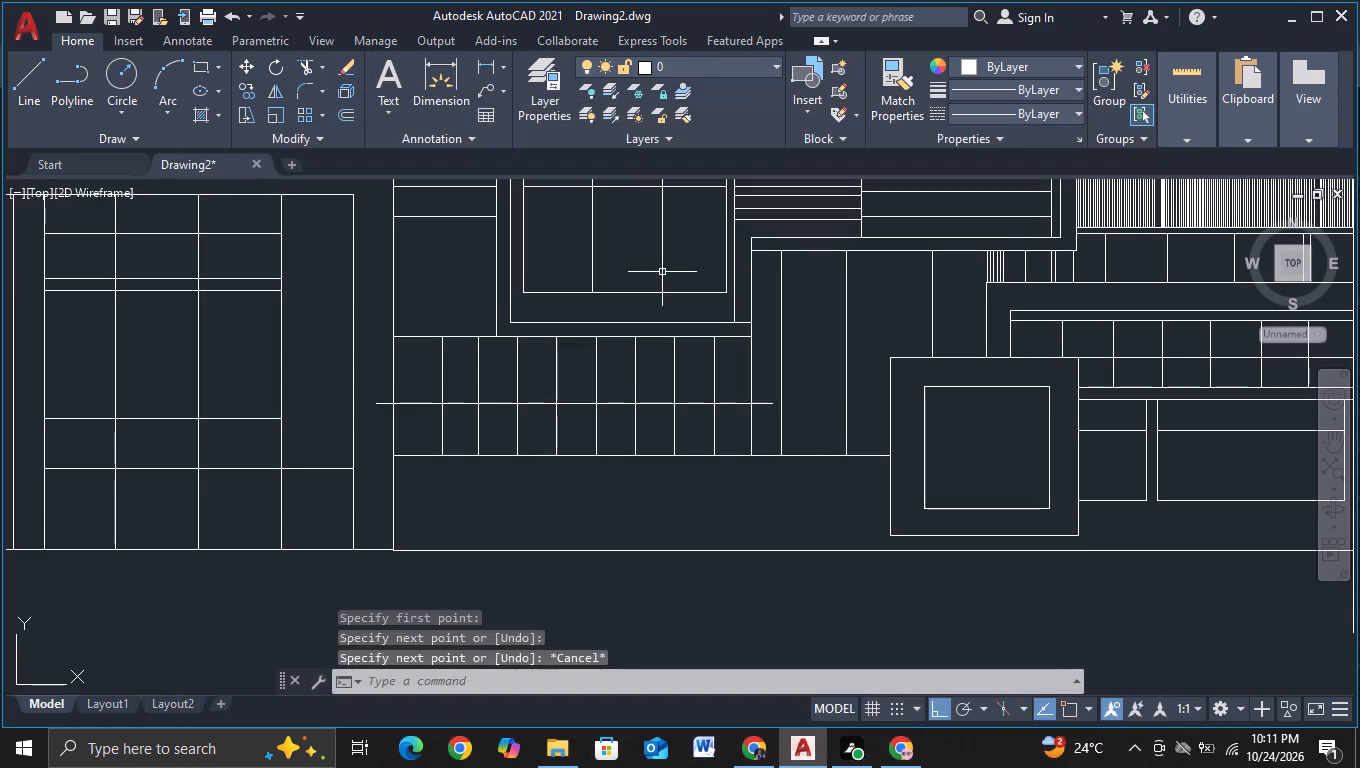
Trim both overshooting ends of the horizontal line across the middle of the divided strip.
{"action": "left_click", "coordinate": [297, 67]}
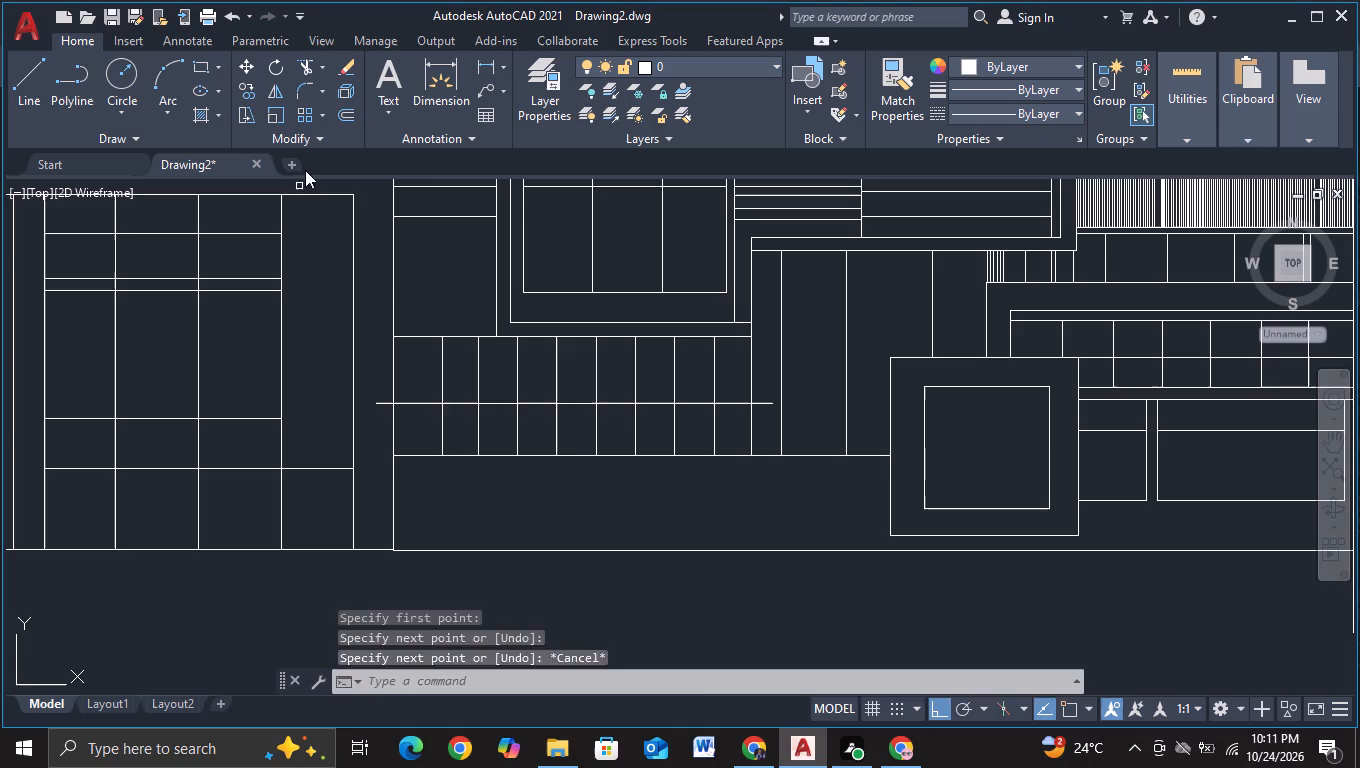
{"action": "left_click", "coordinate": [378, 406]}
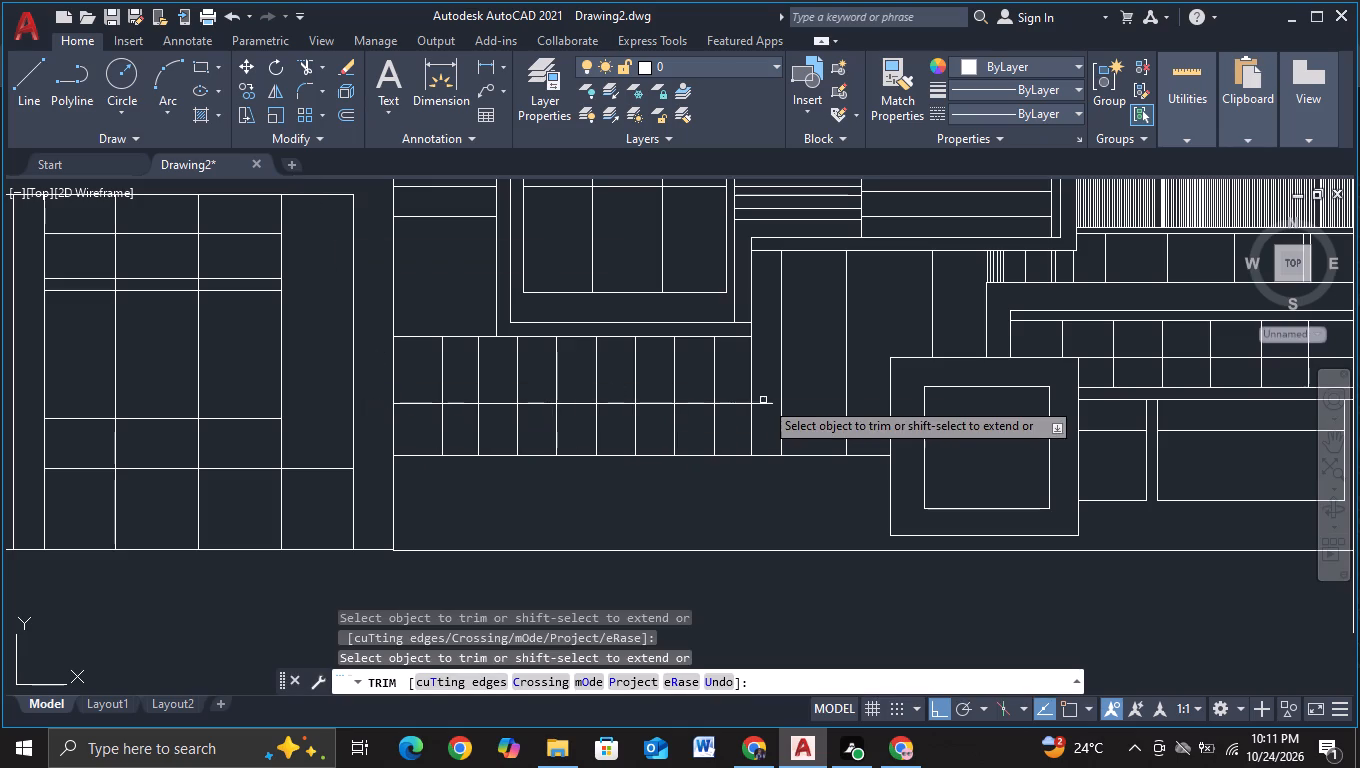
{"action": "left_click", "coordinate": [764, 400]}
{"action": "left_click", "coordinate": [765, 414]}
{"action": "key", "text": "Escape"}
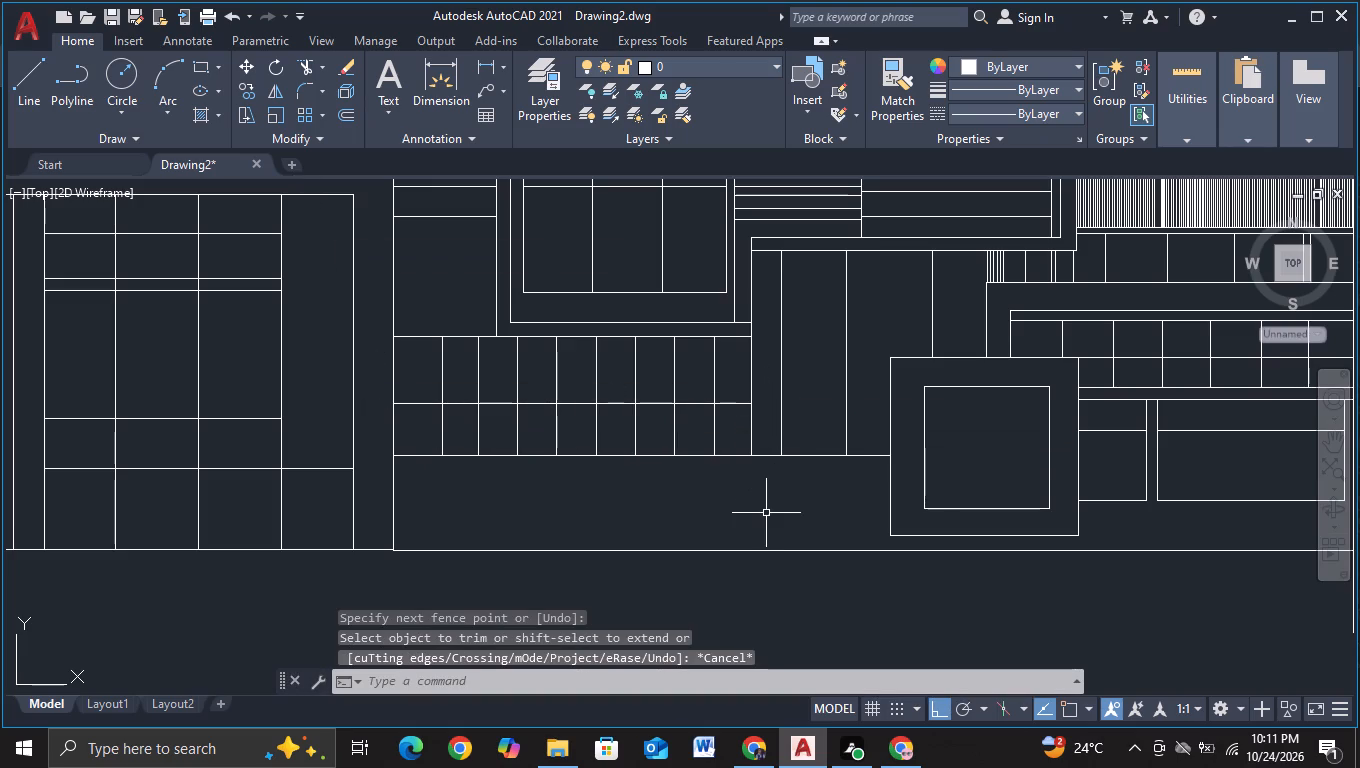
Look over the lower facade from the right-hand blocks to the open outline at the far-left end.
{"action": "middle_click_drag", "start_coordinate": [763, 518], "coordinate": [761, 479]}
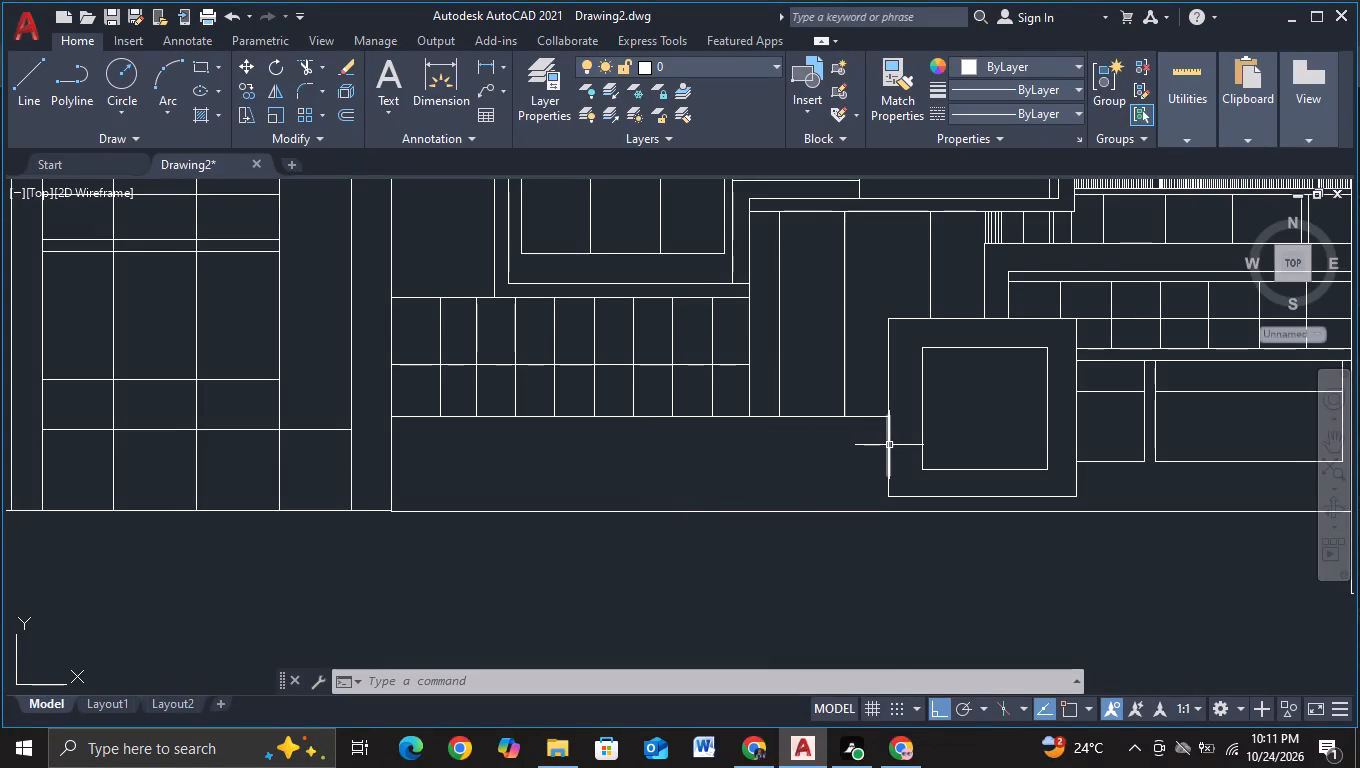
{"action": "scroll", "coordinate": [818, 536], "scroll_direction": "down", "scroll_amount": 1}
{"action": "middle_click_drag", "start_coordinate": [818, 549], "coordinate": [630, 487]}
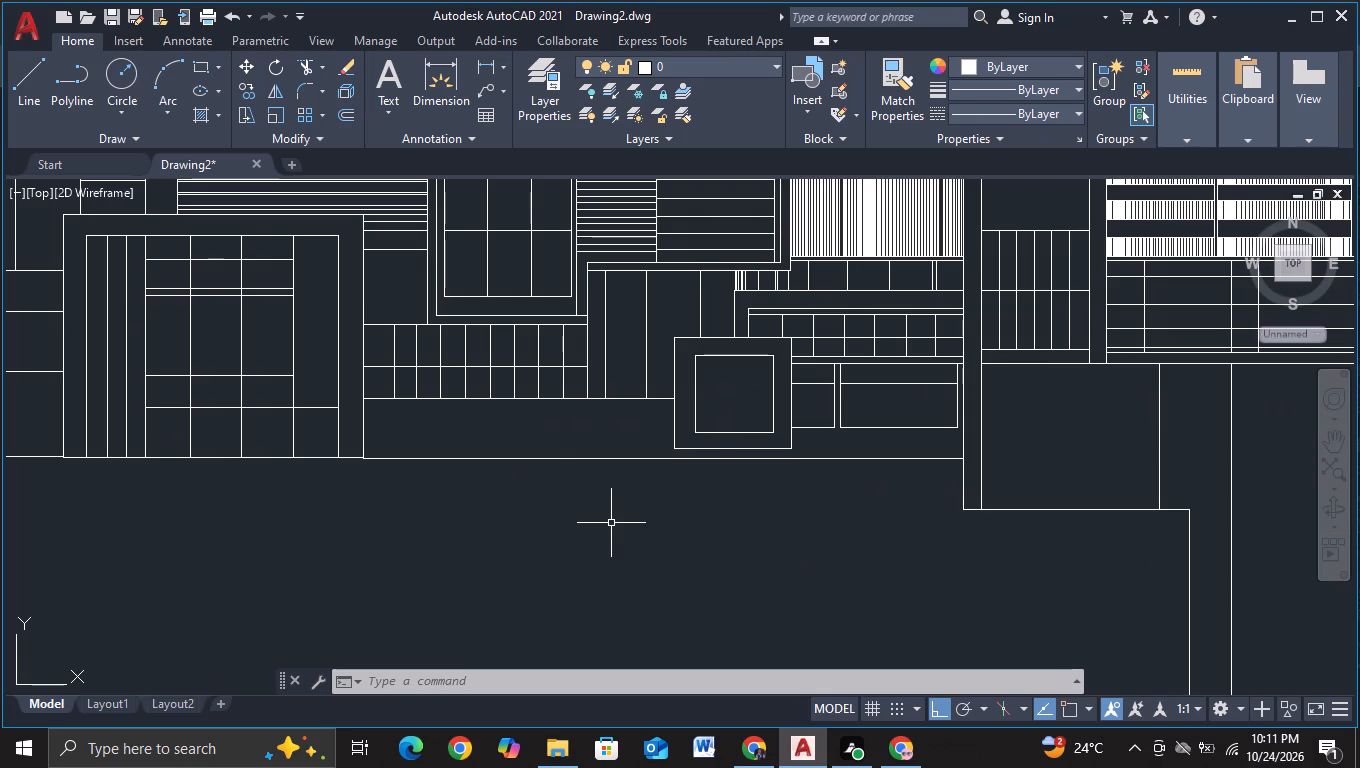
{"action": "scroll", "coordinate": [614, 526], "scroll_direction": "down", "scroll_amount": 2}
{"action": "scroll", "coordinate": [614, 526], "scroll_direction": "up", "scroll_amount": 1}
{"action": "middle_click_drag", "start_coordinate": [614, 526], "coordinate": [565, 522]}
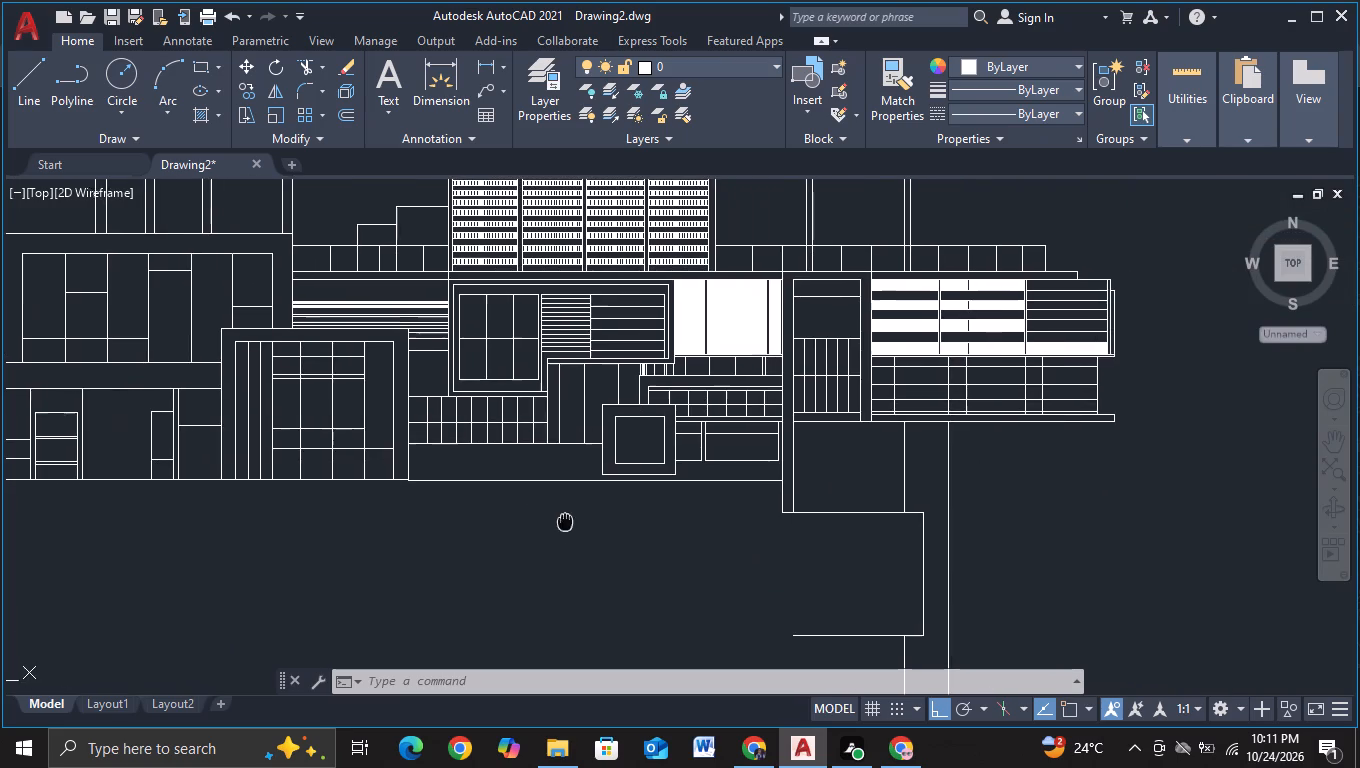
{"action": "middle_click_drag", "start_coordinate": [565, 522], "coordinate": [564, 522]}
{"action": "middle_click", "coordinate": [696, 500]}
{"action": "middle_click_drag", "start_coordinate": [570, 544], "coordinate": [829, 540]}
{"action": "middle_click_drag", "start_coordinate": [464, 530], "coordinate": [799, 521]}
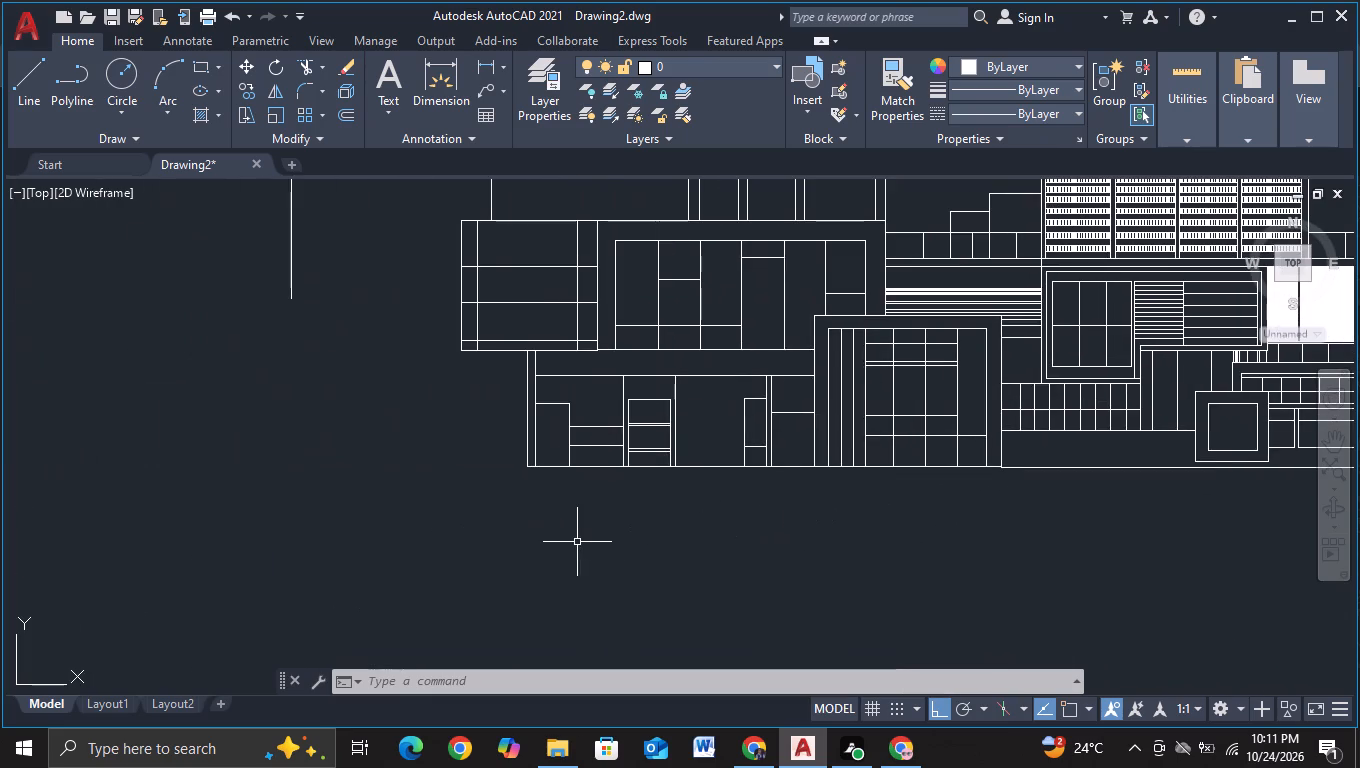
{"action": "middle_click_drag", "start_coordinate": [561, 541], "coordinate": [842, 577]}
{"action": "scroll", "coordinate": [475, 454], "scroll_direction": "down", "scroll_amount": 1}
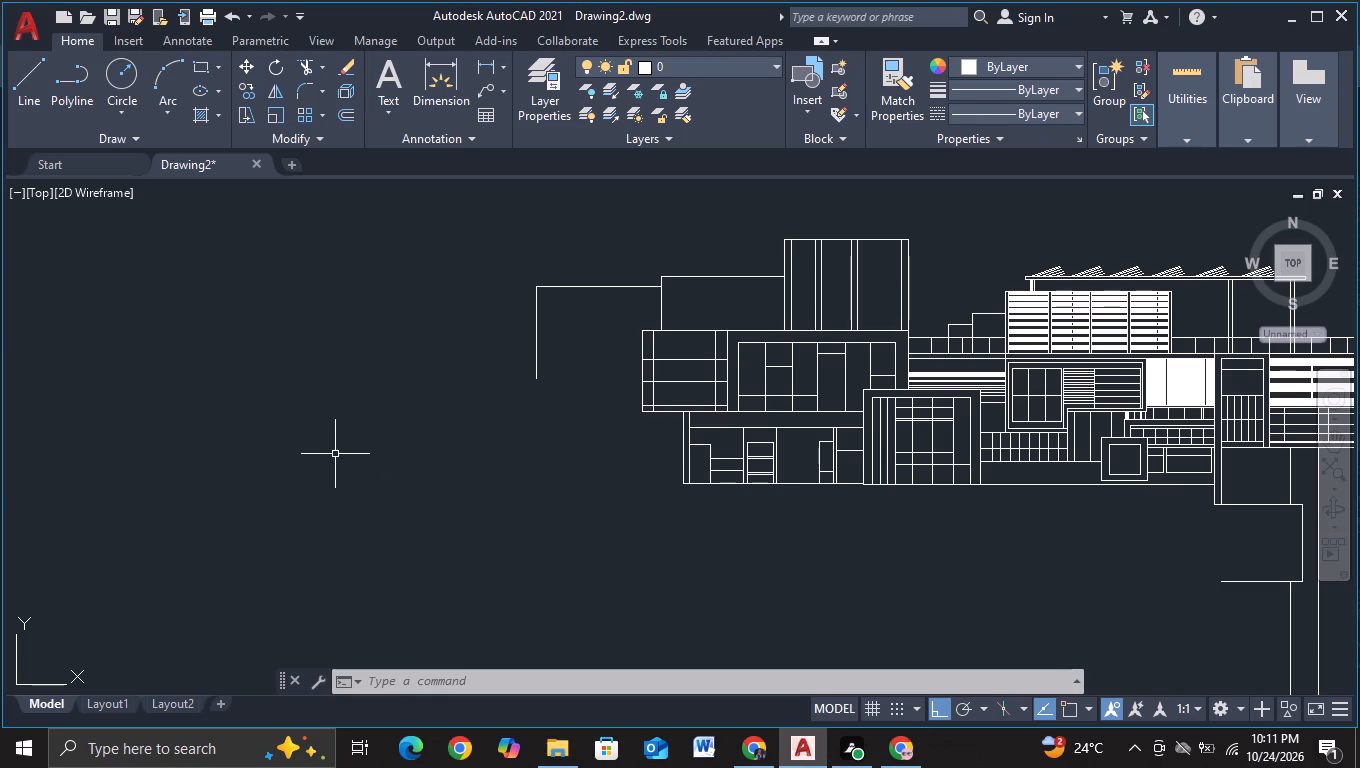
Draw a long horizontal line leftward from just inside the upper left-hand block, running well past the hanging vertical outline line.
{"action": "left_click", "coordinate": [10, 96]}
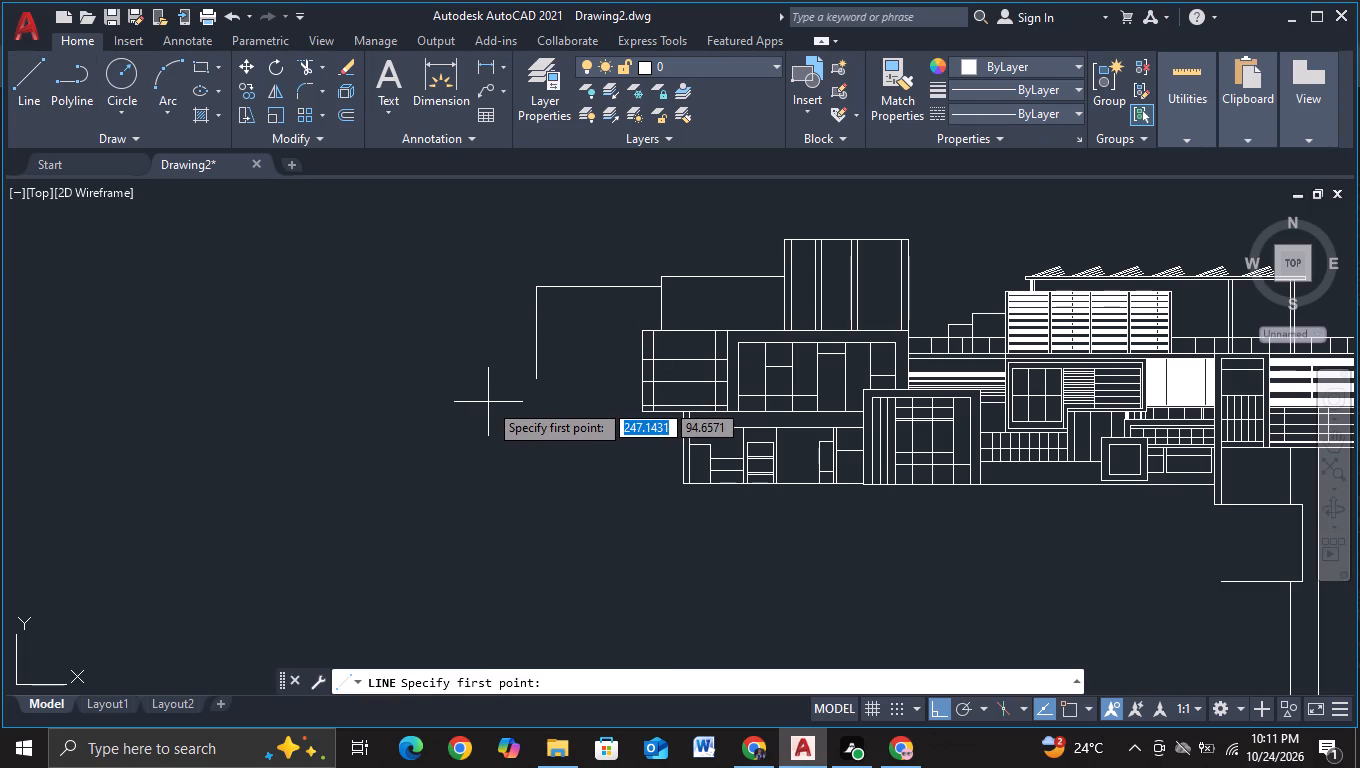
{"action": "scroll", "coordinate": [614, 369], "scroll_direction": "up", "scroll_amount": 1}
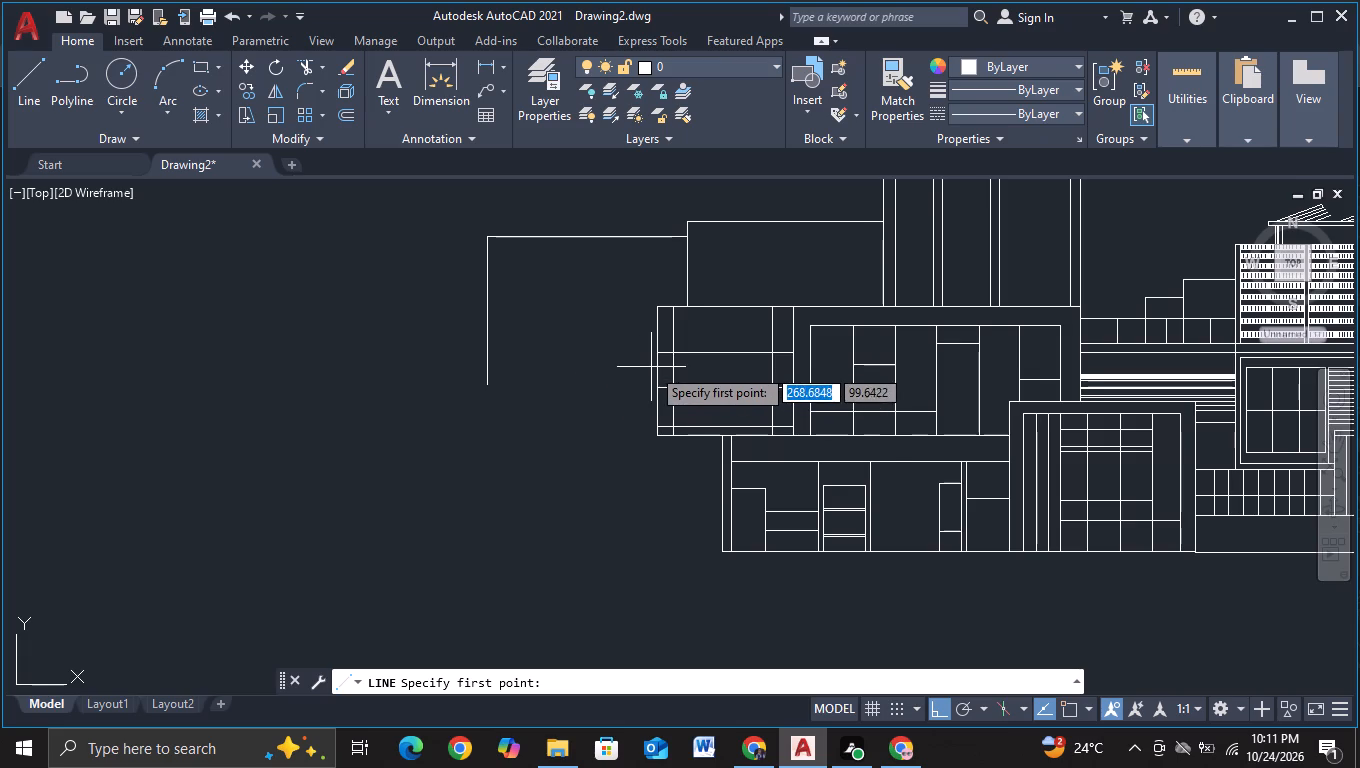
{"action": "scroll", "coordinate": [649, 368], "scroll_direction": "up", "scroll_amount": 2}
{"action": "left_click", "coordinate": [679, 355]}
{"action": "scroll", "coordinate": [43, 312], "scroll_direction": "down", "scroll_amount": 3}
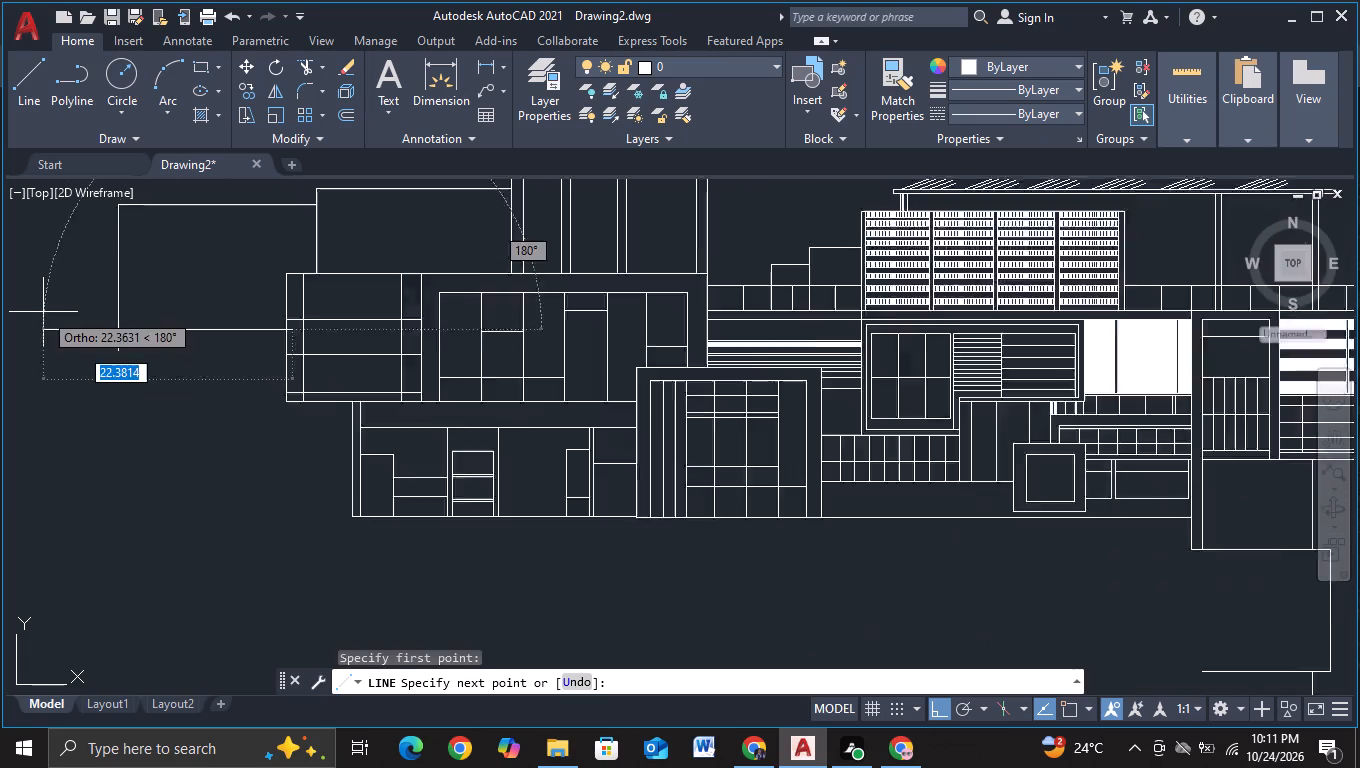
{"action": "middle_click_drag", "start_coordinate": [44, 312], "coordinate": [619, 374]}
{"action": "left_click", "coordinate": [410, 384]}
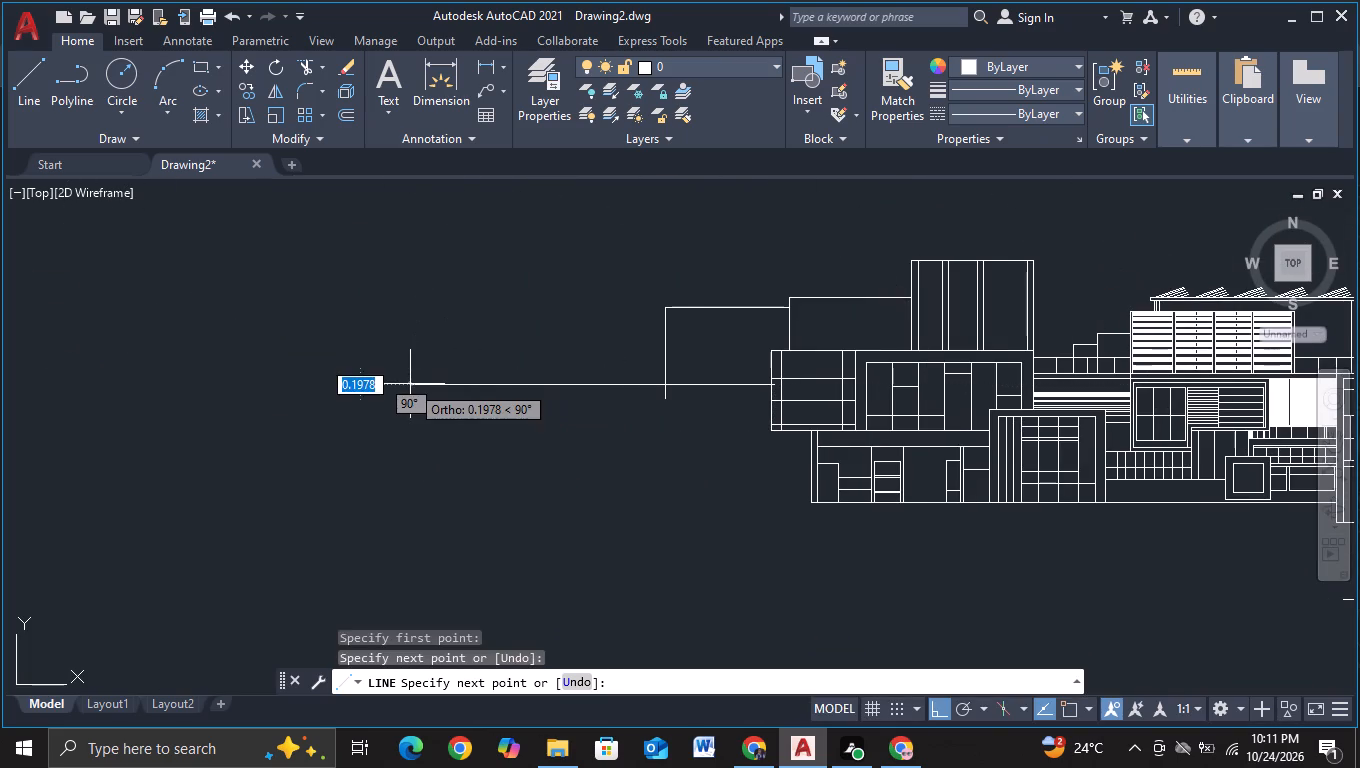
{"action": "key", "text": "Escape"}
Trim the new line's overshoot inside the block and the vertical outline line's tail below the new line.
{"action": "left_click", "coordinate": [306, 62]}
{"action": "scroll", "coordinate": [775, 457], "scroll_direction": "up", "scroll_amount": 2}
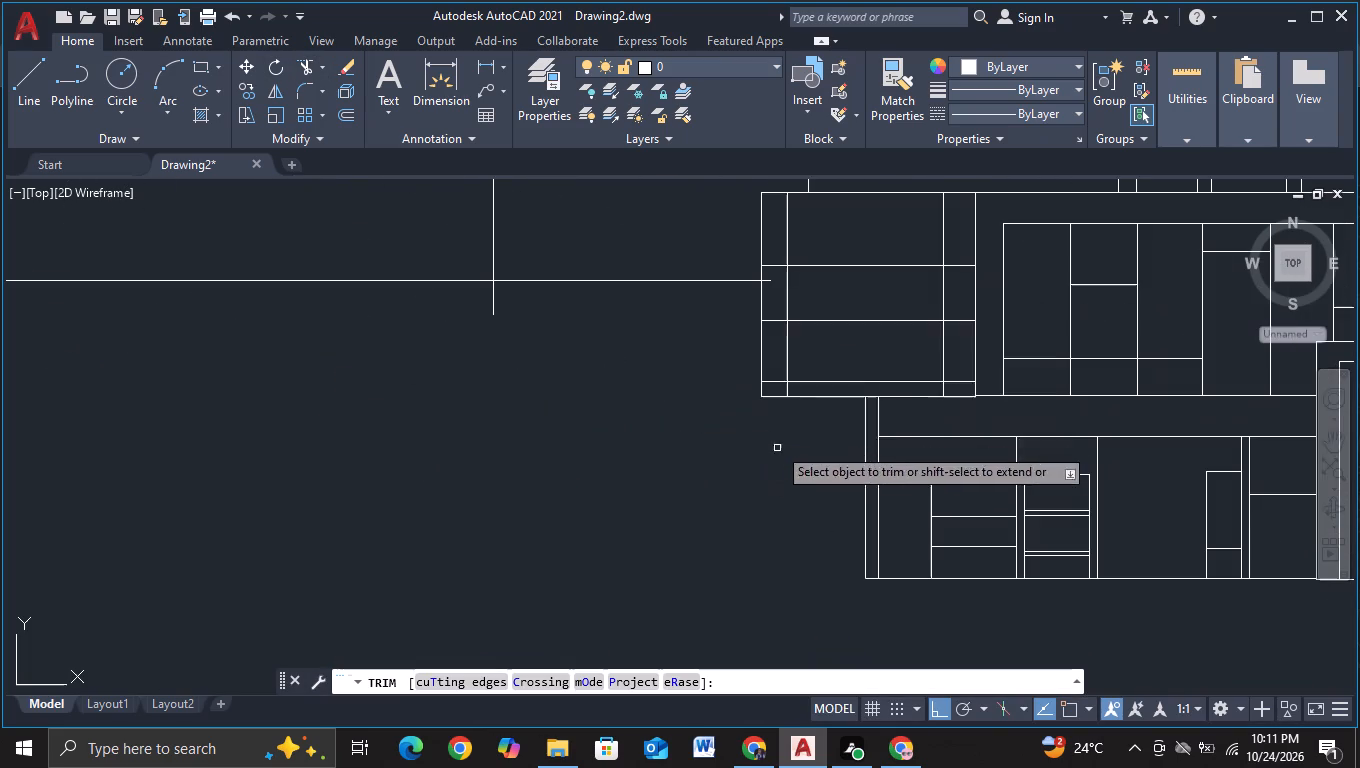
{"action": "left_click", "coordinate": [771, 281]}
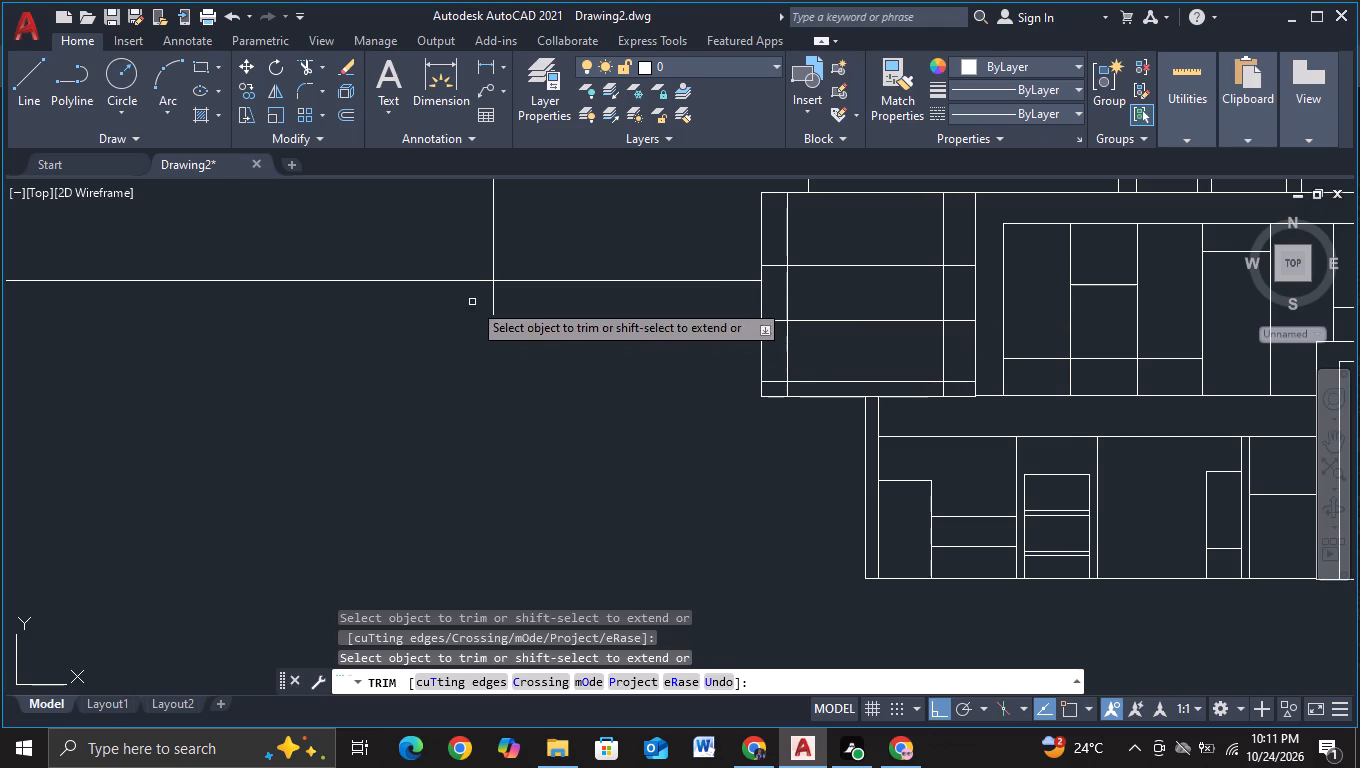
{"action": "left_click_drag", "start_coordinate": [472, 301], "coordinate": [589, 302]}
{"action": "key", "text": "Escape"}
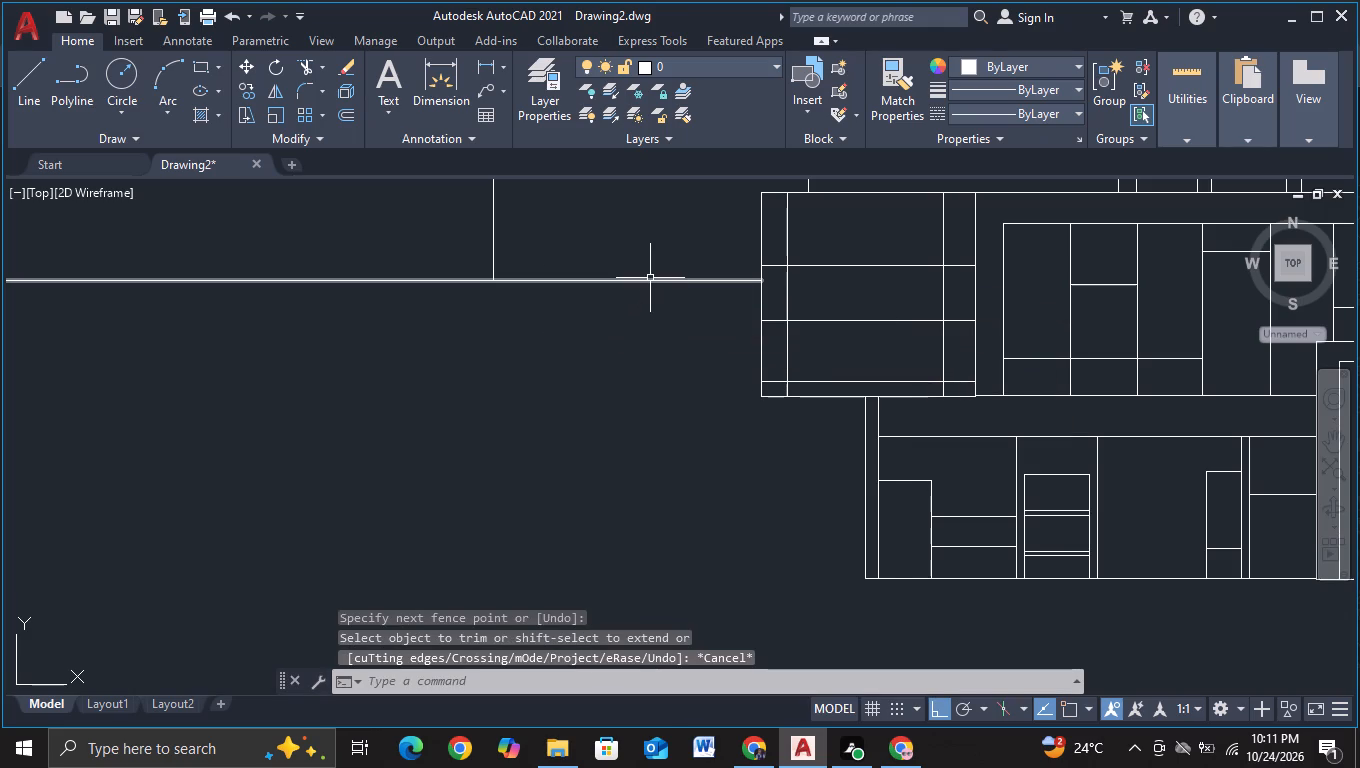
Copy the long horizontal line a short distance straight down to form a thin band.
{"action": "left_click", "coordinate": [650, 278]}
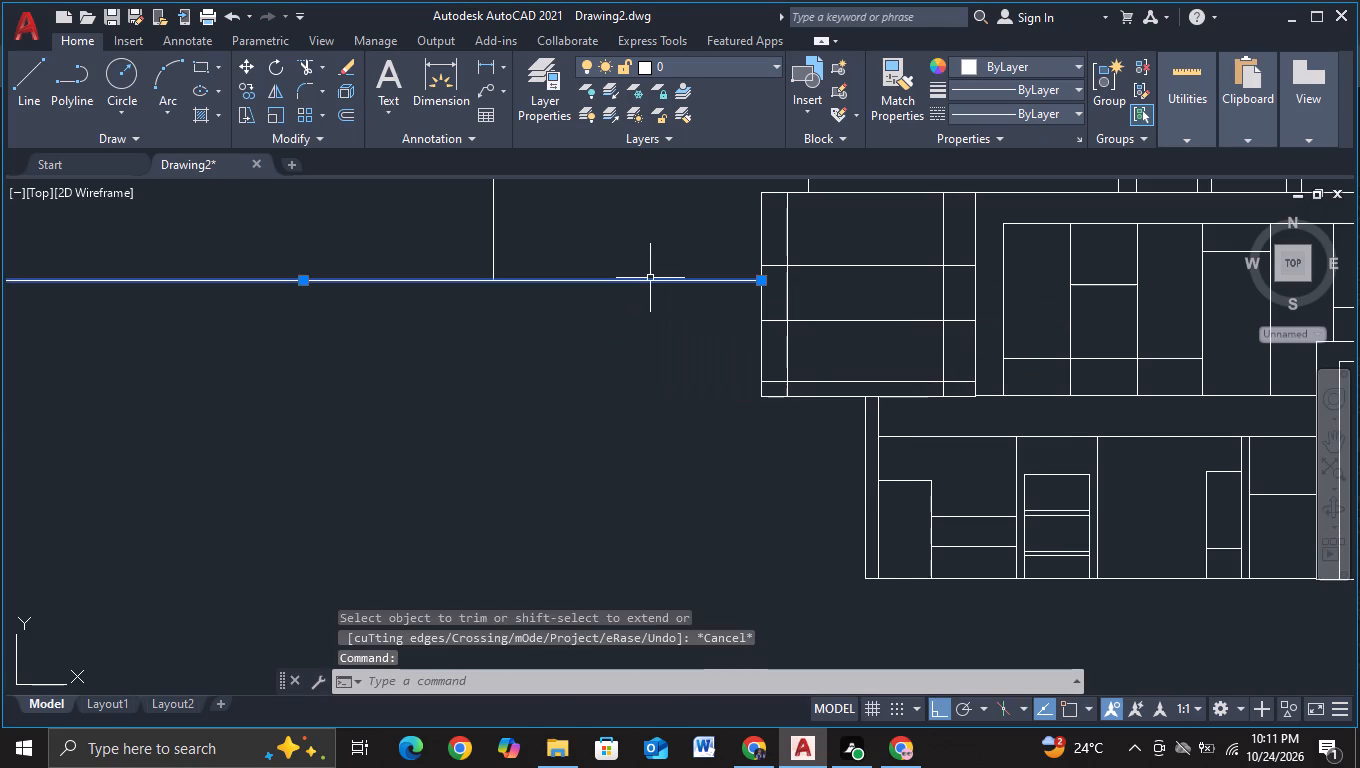
{"action": "key", "text": "c"}
{"action": "left_click", "coordinate": [686, 344]}
{"action": "left_click", "coordinate": [652, 358]}
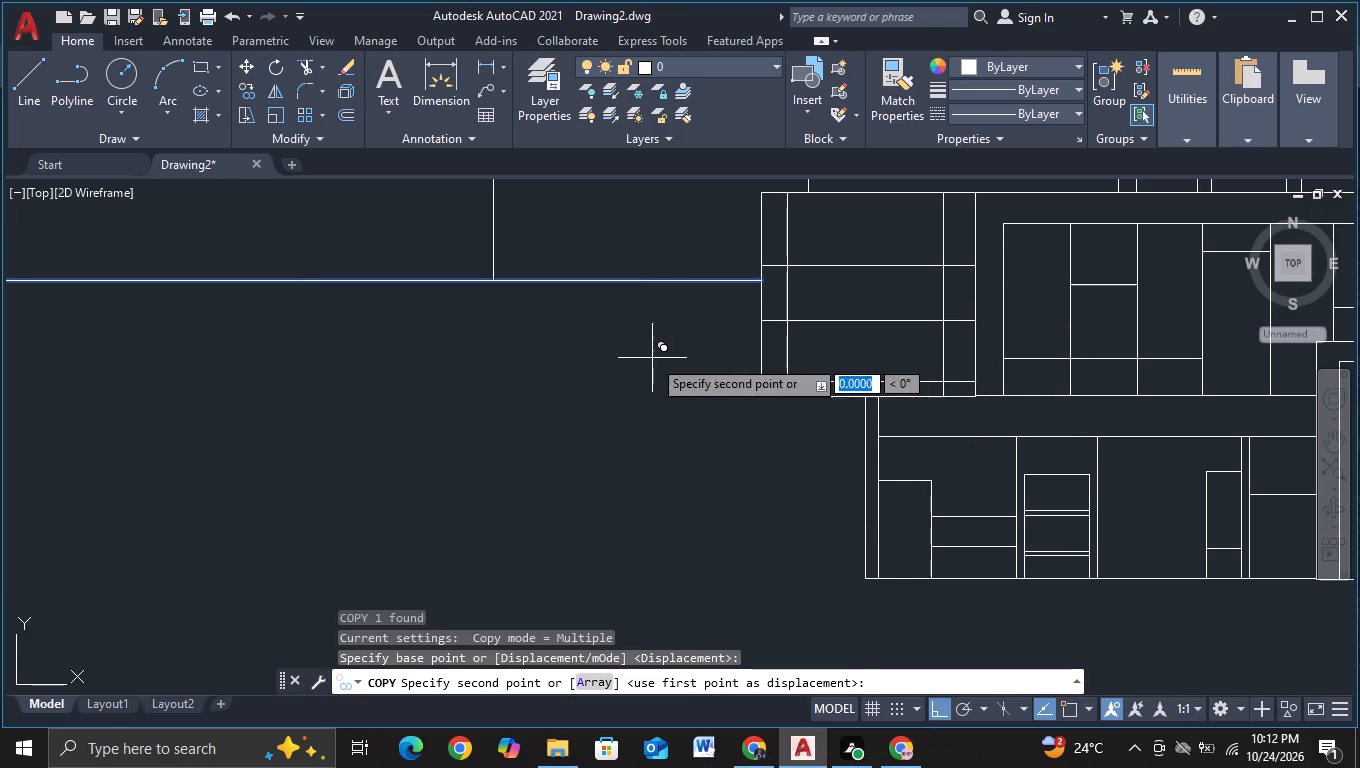
{"action": "left_click", "coordinate": [650, 377]}
{"action": "key", "text": "Escape"}
With object snap on, draw a vertical line downward from the left end of the thin band's upper line.
{"action": "middle_click_drag", "start_coordinate": [569, 399], "coordinate": [578, 399]}
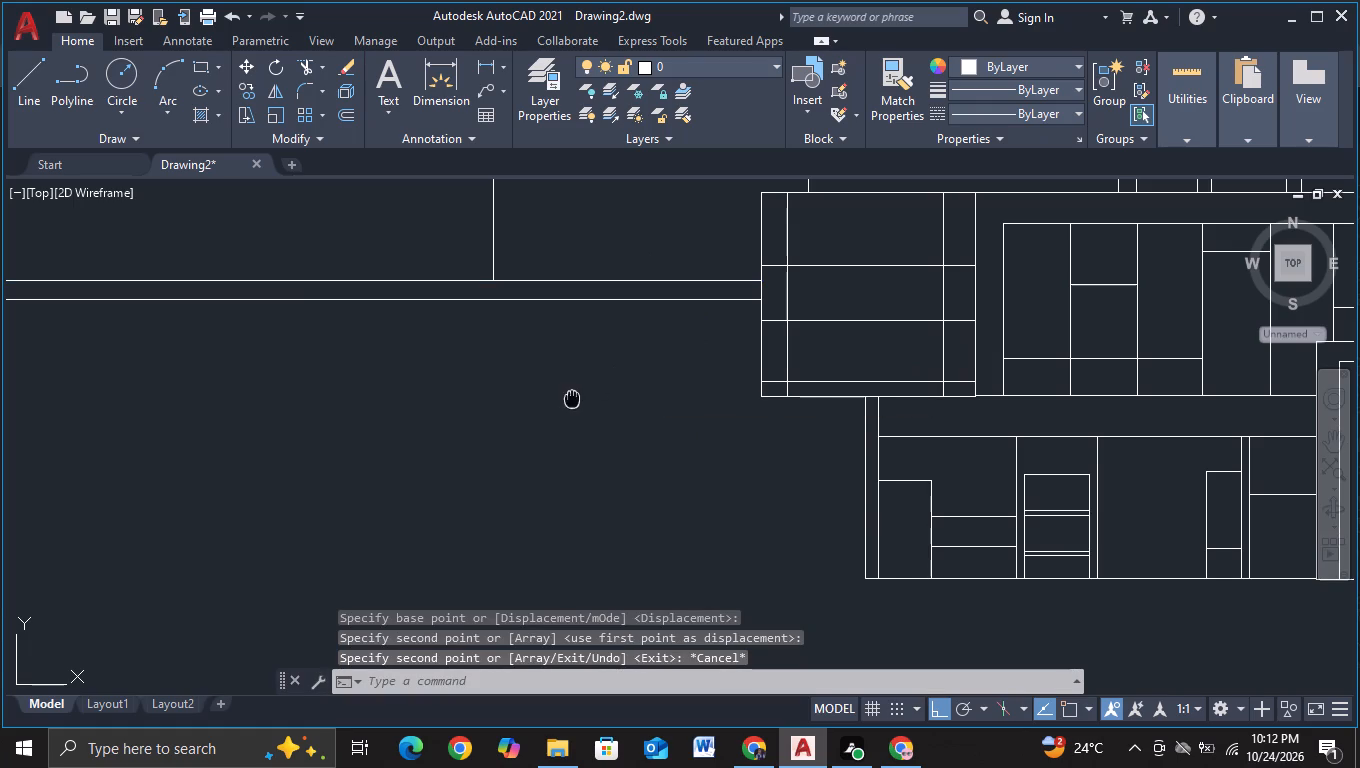
{"action": "middle_click_drag", "start_coordinate": [578, 399], "coordinate": [685, 399]}
{"action": "middle_click_drag", "start_coordinate": [300, 264], "coordinate": [708, 340]}
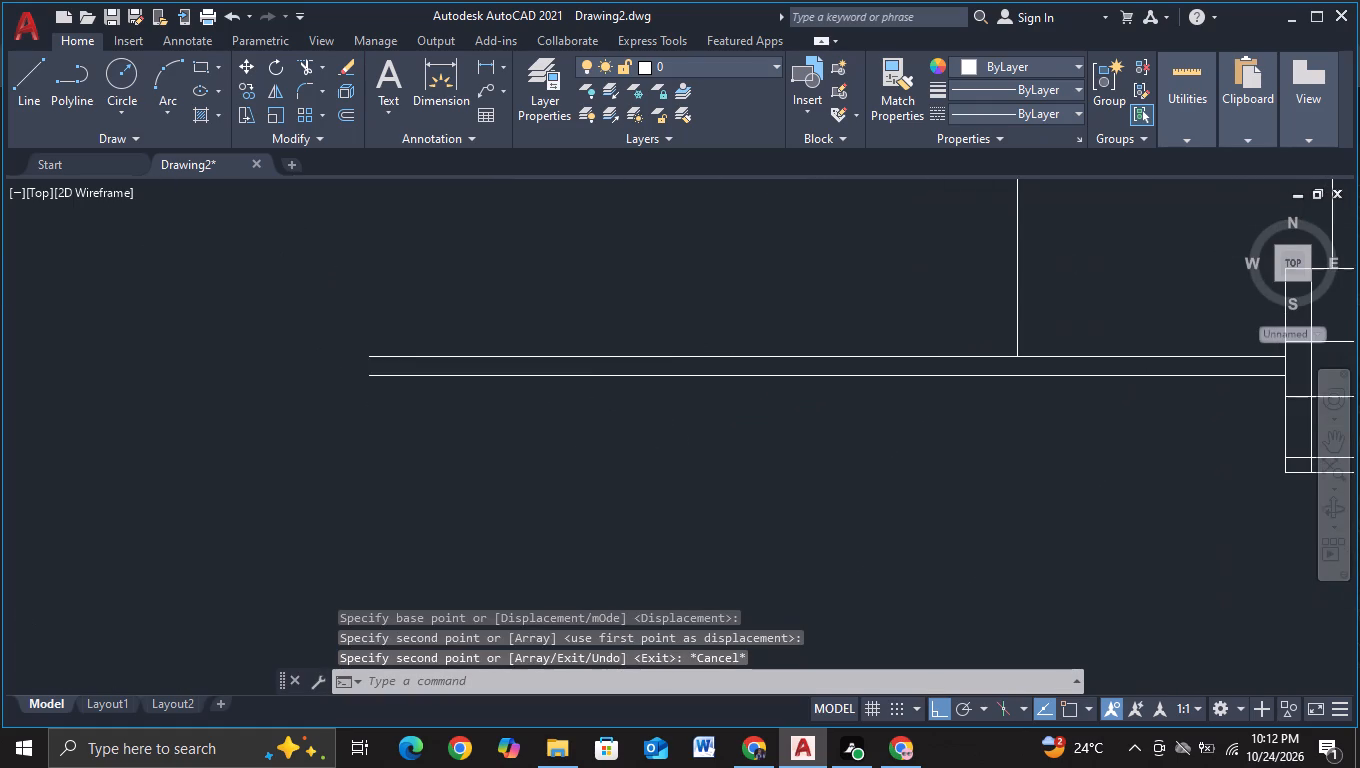
{"action": "left_click", "coordinate": [34, 82]}
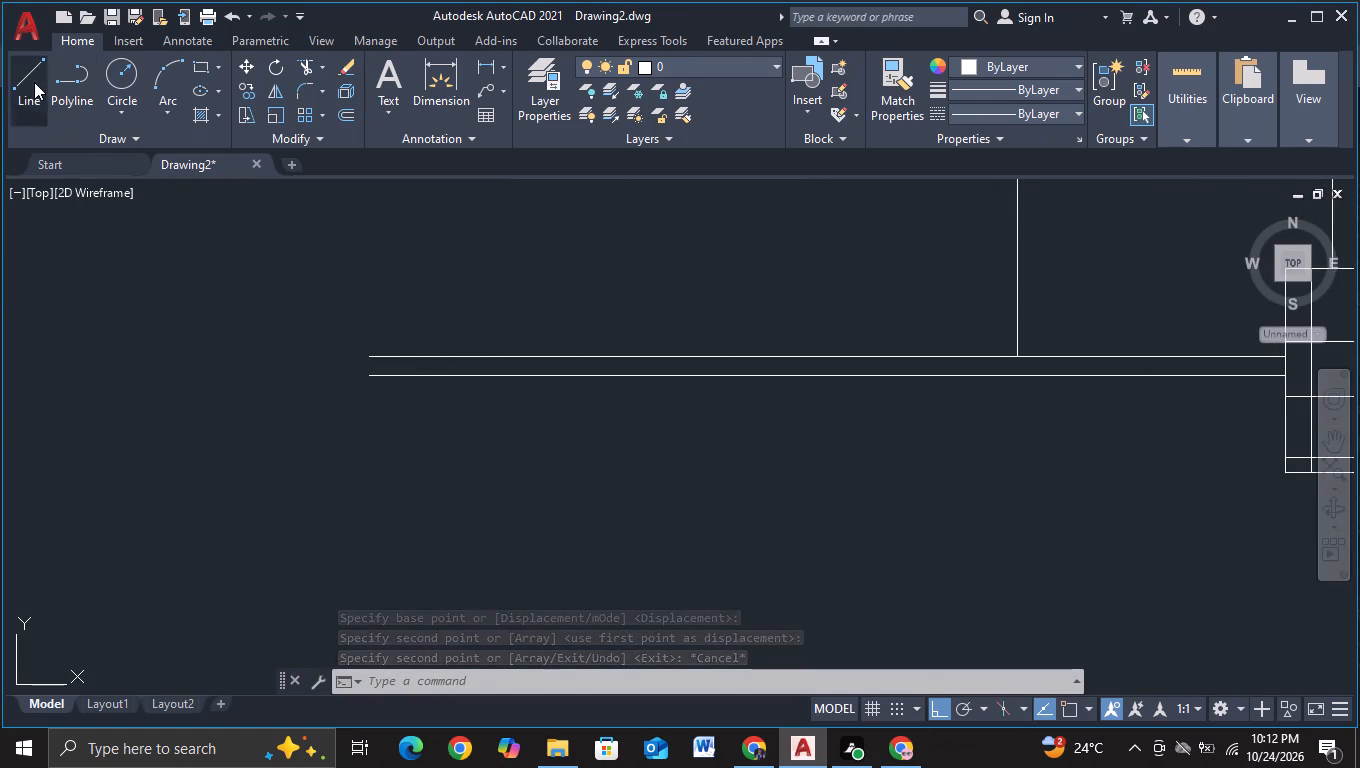
{"action": "key", "text": "F3"}
{"action": "left_click", "coordinate": [367, 361]}
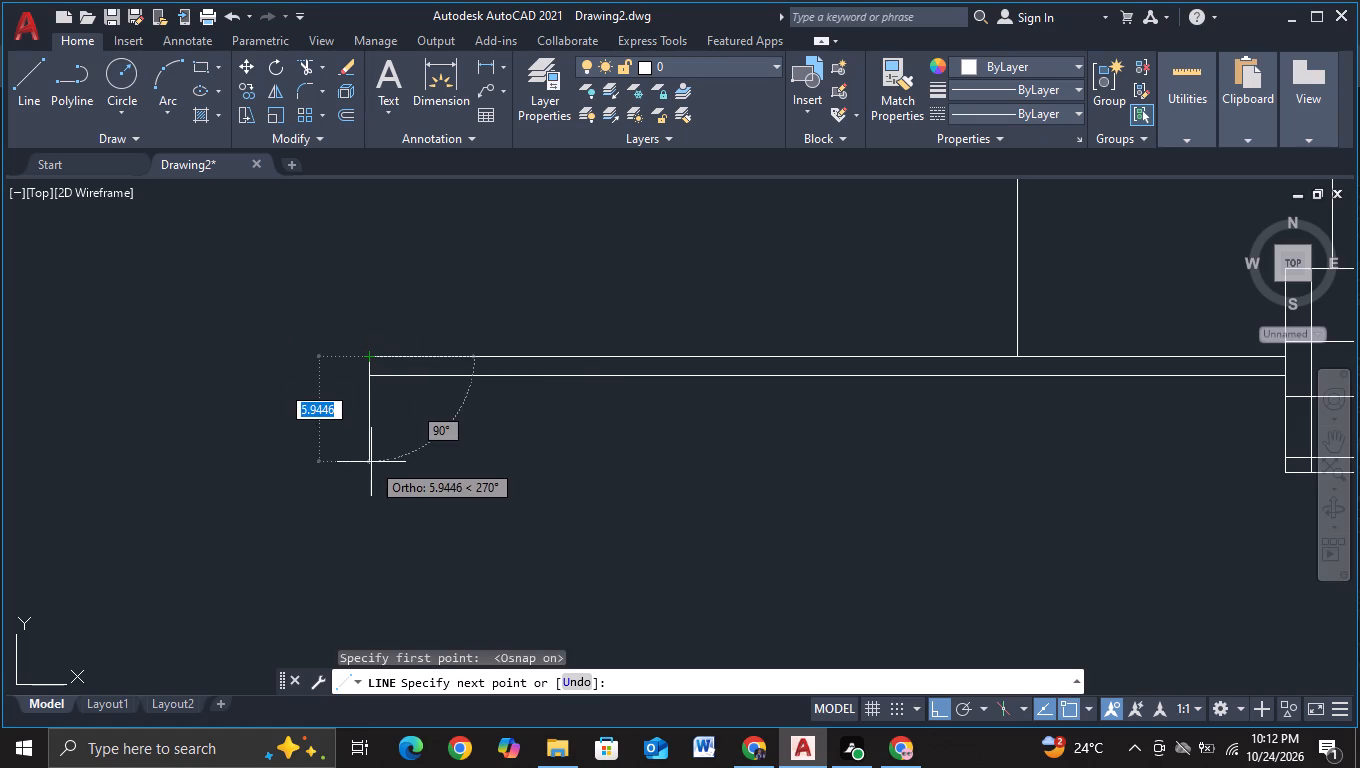
{"action": "scroll", "coordinate": [371, 462], "scroll_direction": "down", "scroll_amount": 2}
{"action": "middle_click_drag", "start_coordinate": [367, 502], "coordinate": [386, 333]}
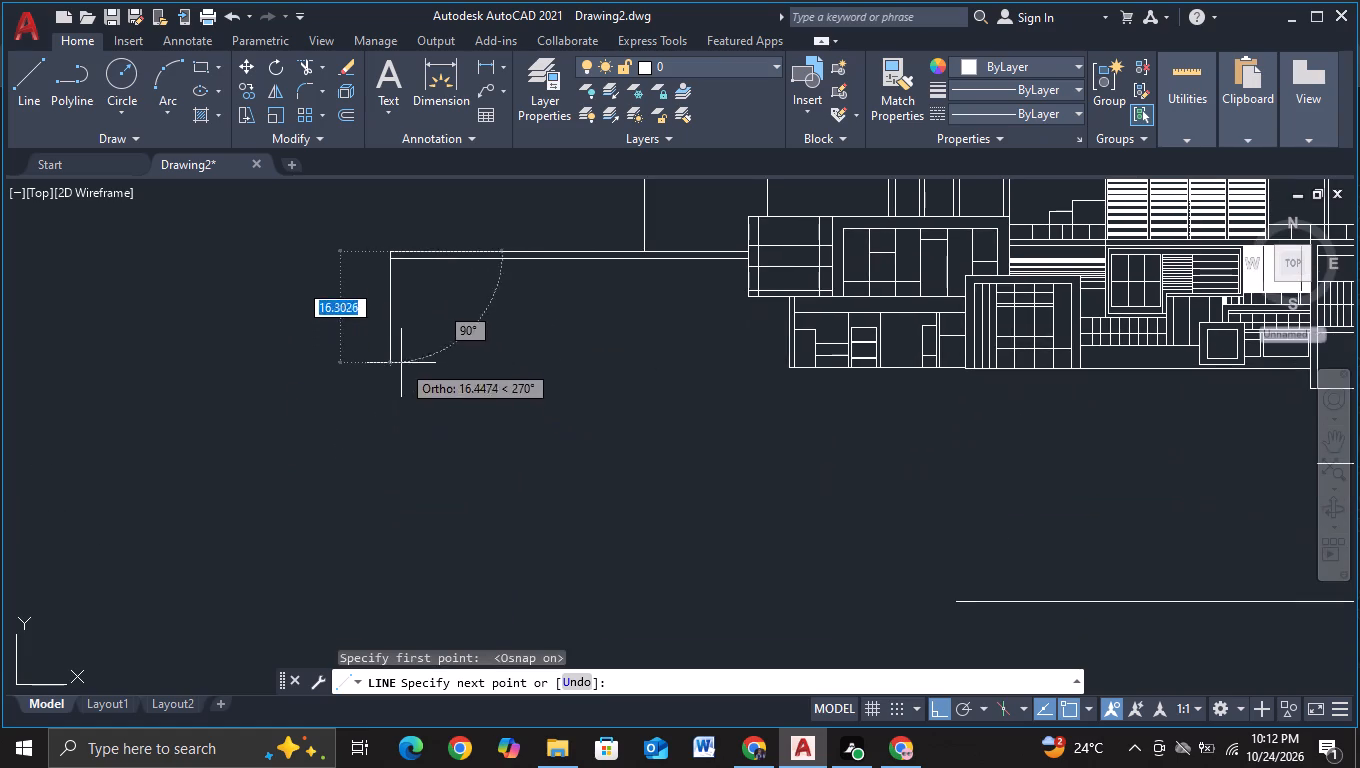
{"action": "left_click", "coordinate": [399, 335]}
{"action": "key", "text": "Escape"}
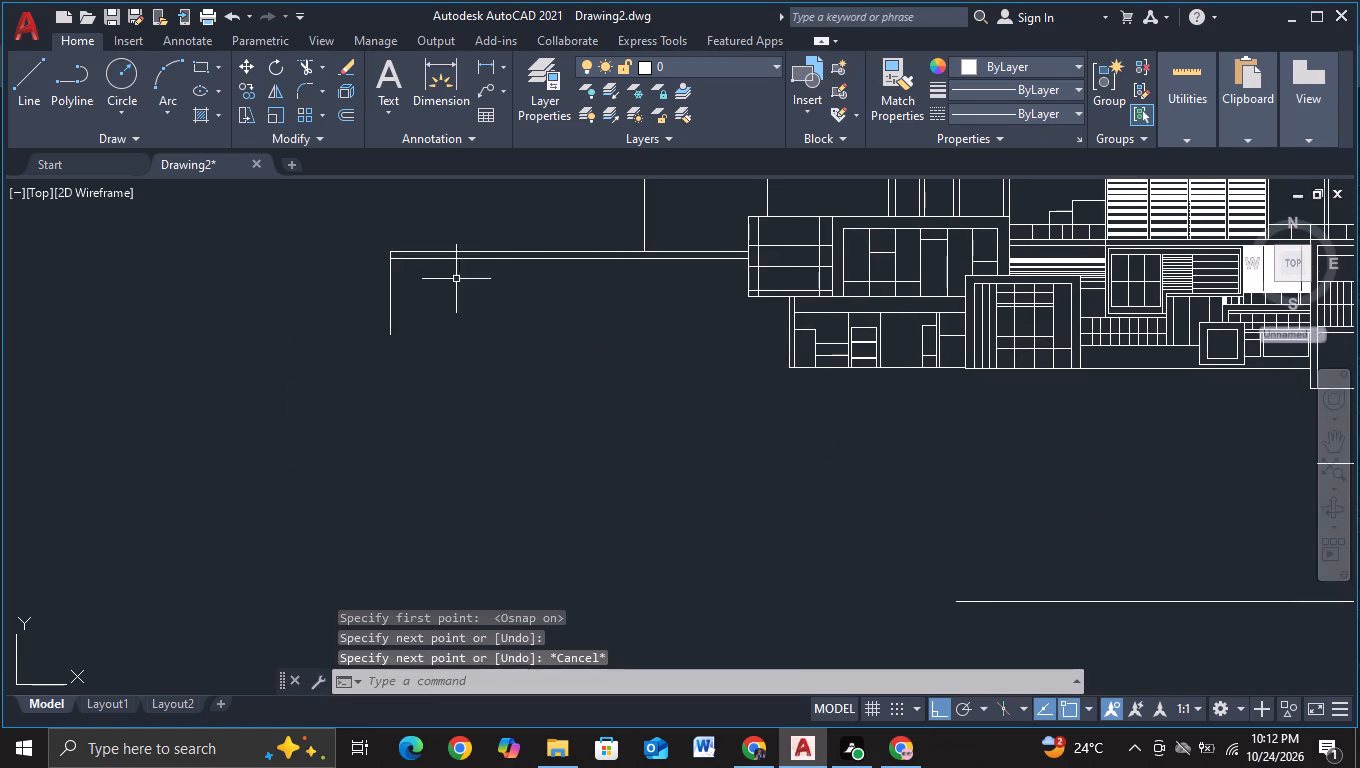
Draw a short vertical line up from the thin band's upper-left corner, continuing horizontally rightward to just inside the left-hand block.
{"action": "middle_click_drag", "start_coordinate": [467, 286], "coordinate": [421, 399]}
{"action": "scroll", "coordinate": [416, 403], "scroll_direction": "up", "scroll_amount": 1}
{"action": "middle_click_drag", "start_coordinate": [427, 397], "coordinate": [412, 461]}
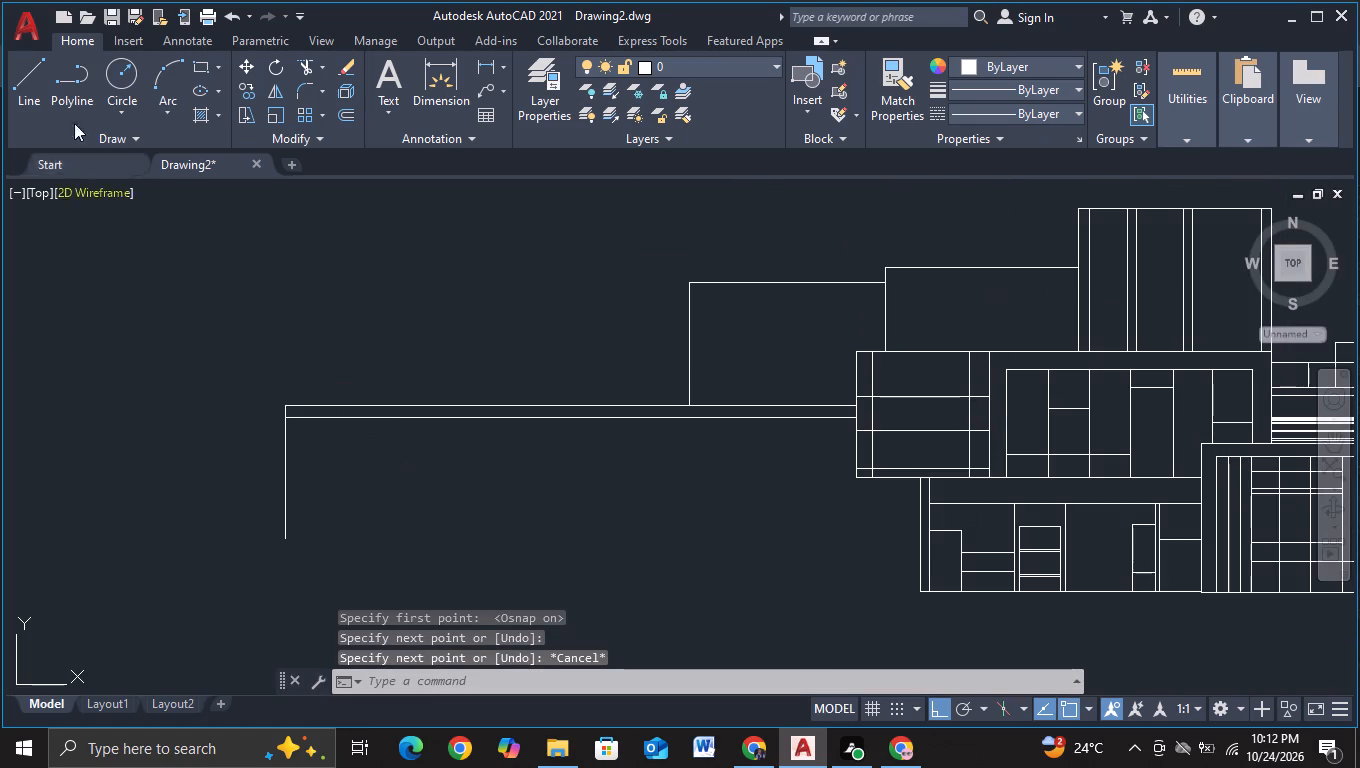
{"action": "left_click", "coordinate": [30, 88]}
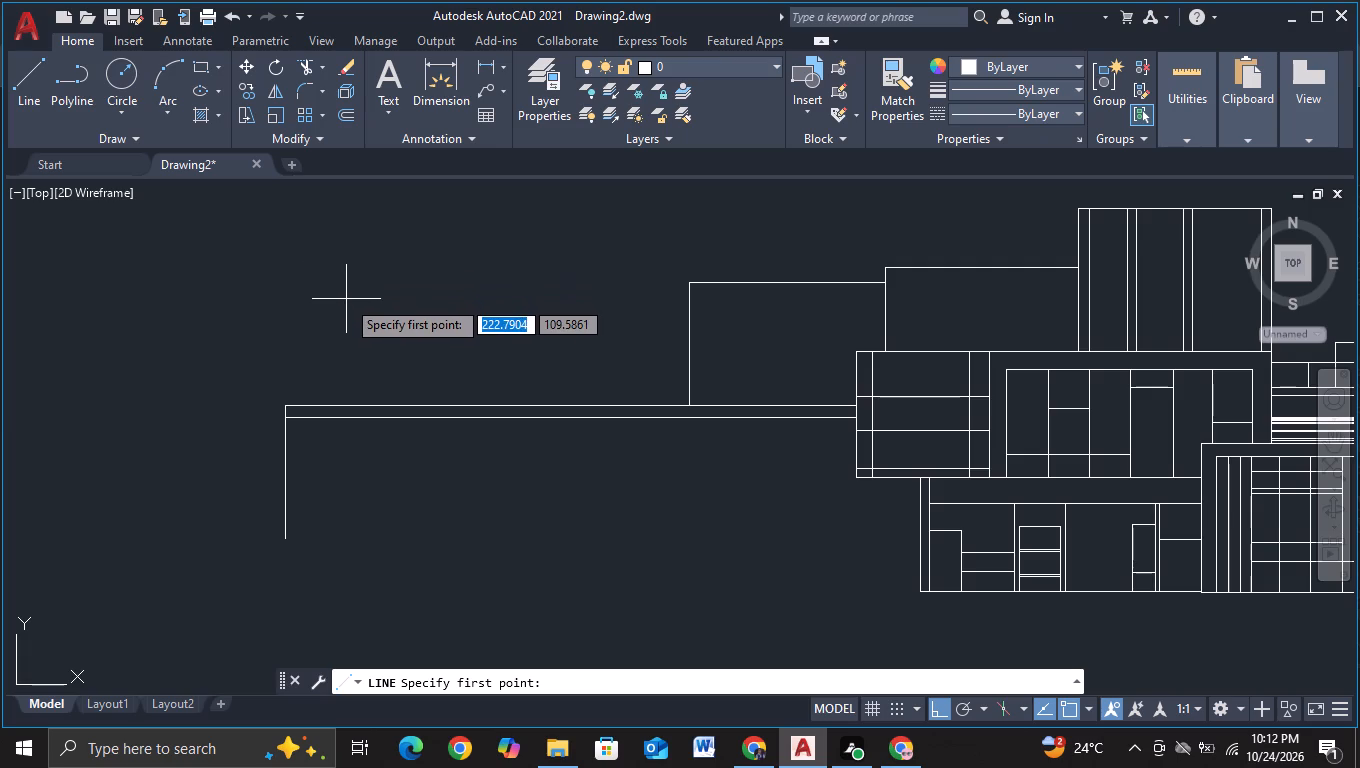
{"action": "scroll", "coordinate": [346, 299], "scroll_direction": "up", "scroll_amount": 1}
{"action": "left_click", "coordinate": [252, 466]}
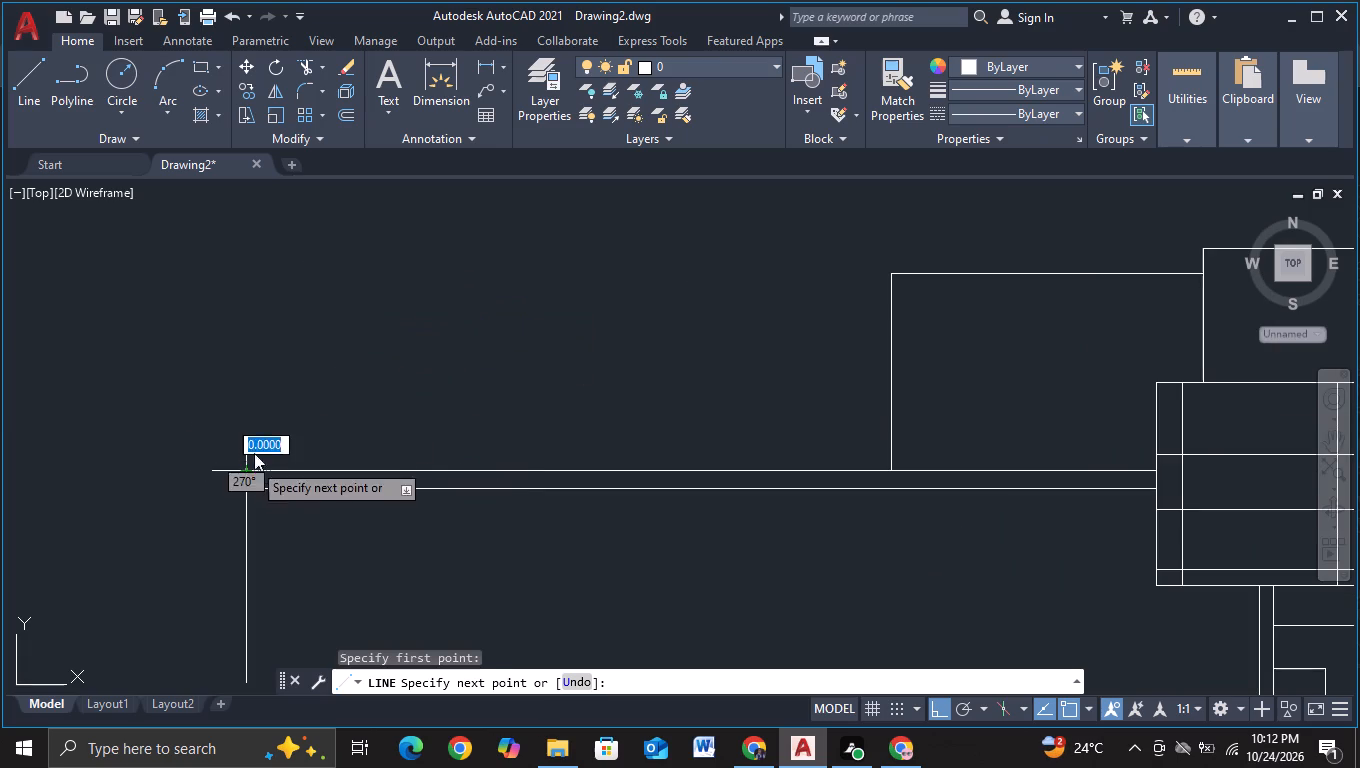
{"action": "left_click", "coordinate": [264, 422]}
{"action": "middle_click_drag", "start_coordinate": [763, 419], "coordinate": [88, 397]}
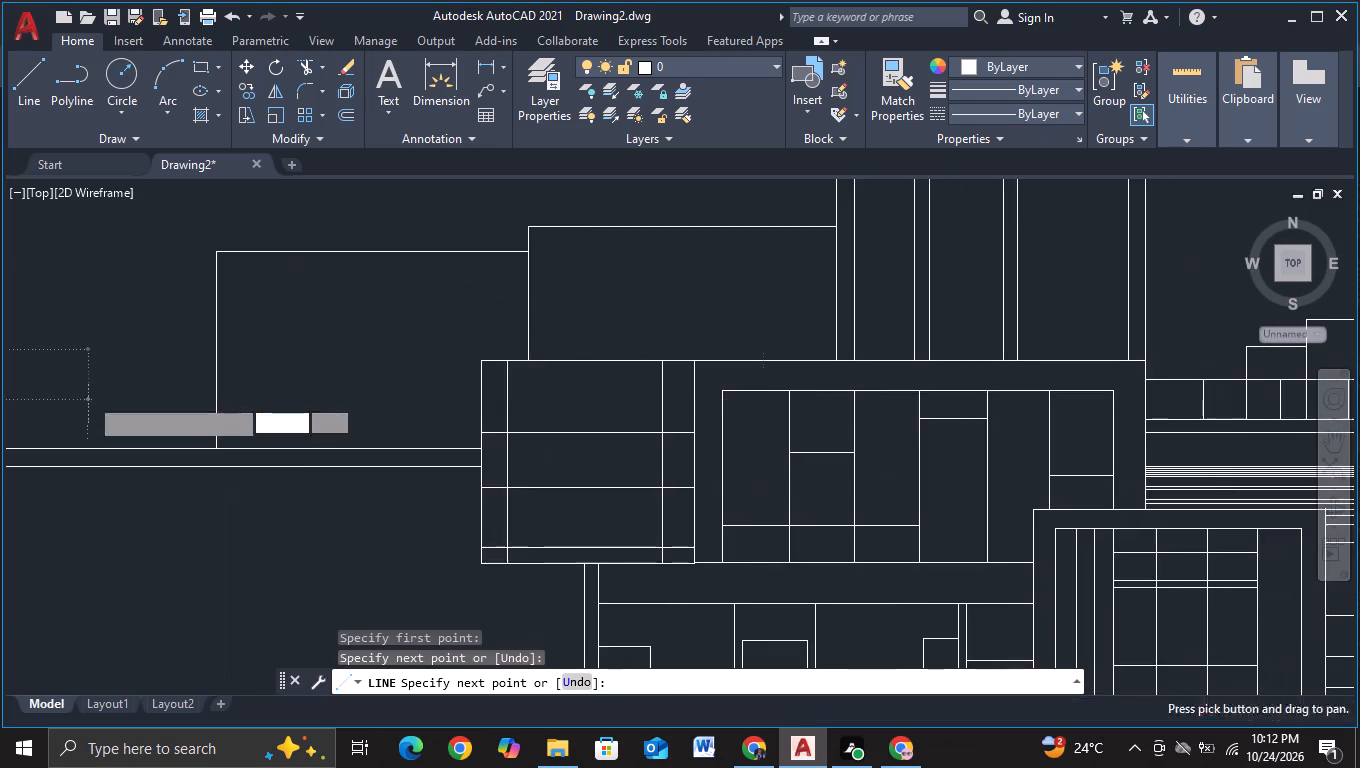
{"action": "scroll", "coordinate": [302, 392], "scroll_direction": "up", "scroll_amount": 1}
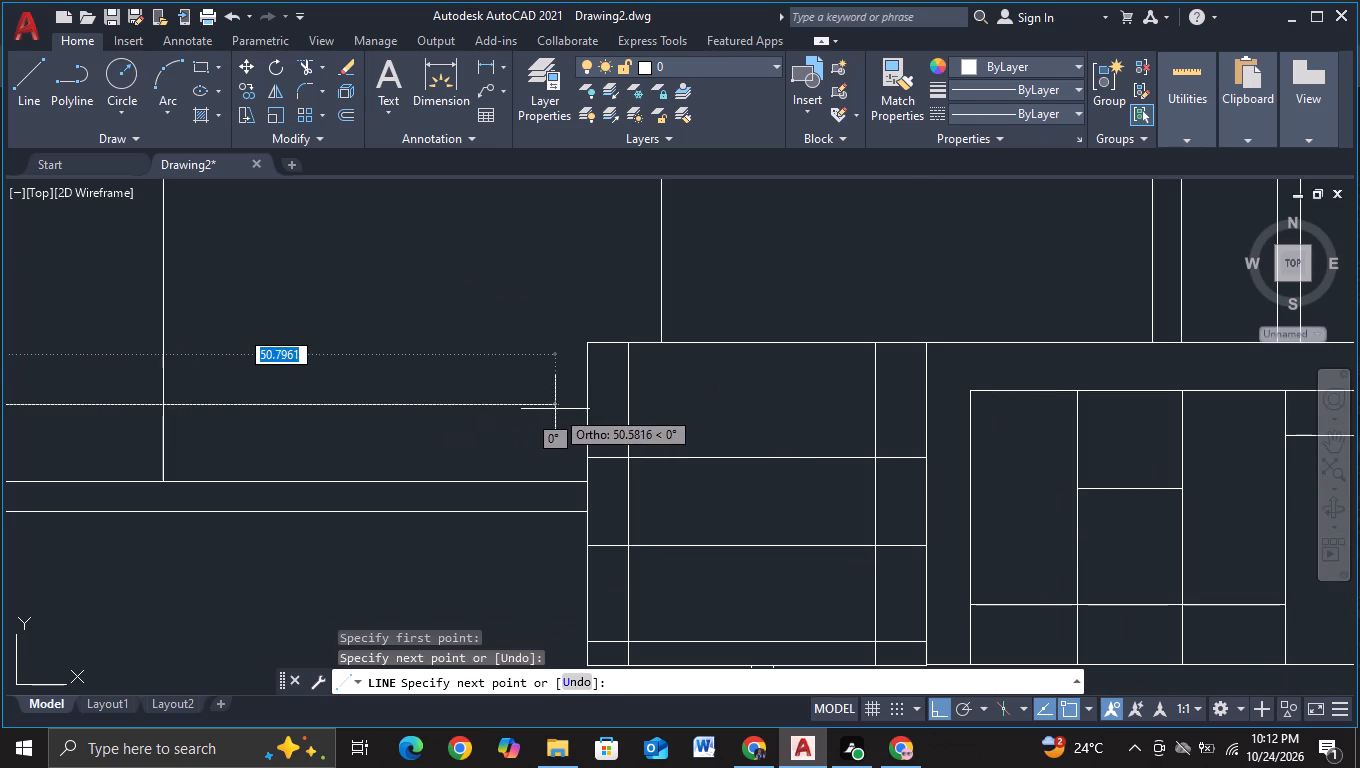
{"action": "key", "text": "F3"}
{"action": "left_click", "coordinate": [619, 418]}
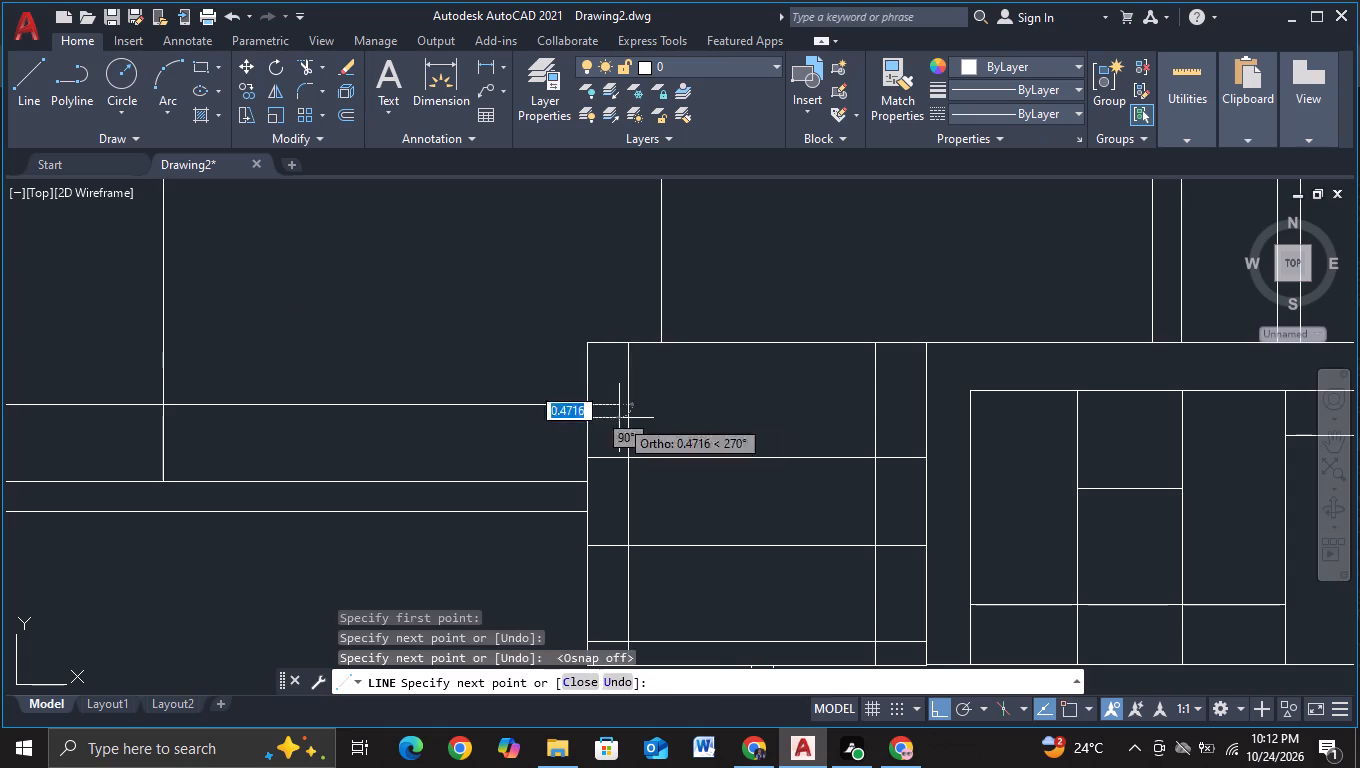
{"action": "key", "text": "Escape"}
Trim the new top line's overshoot at the left-hand block's left edge.
{"action": "left_click", "coordinate": [315, 65]}
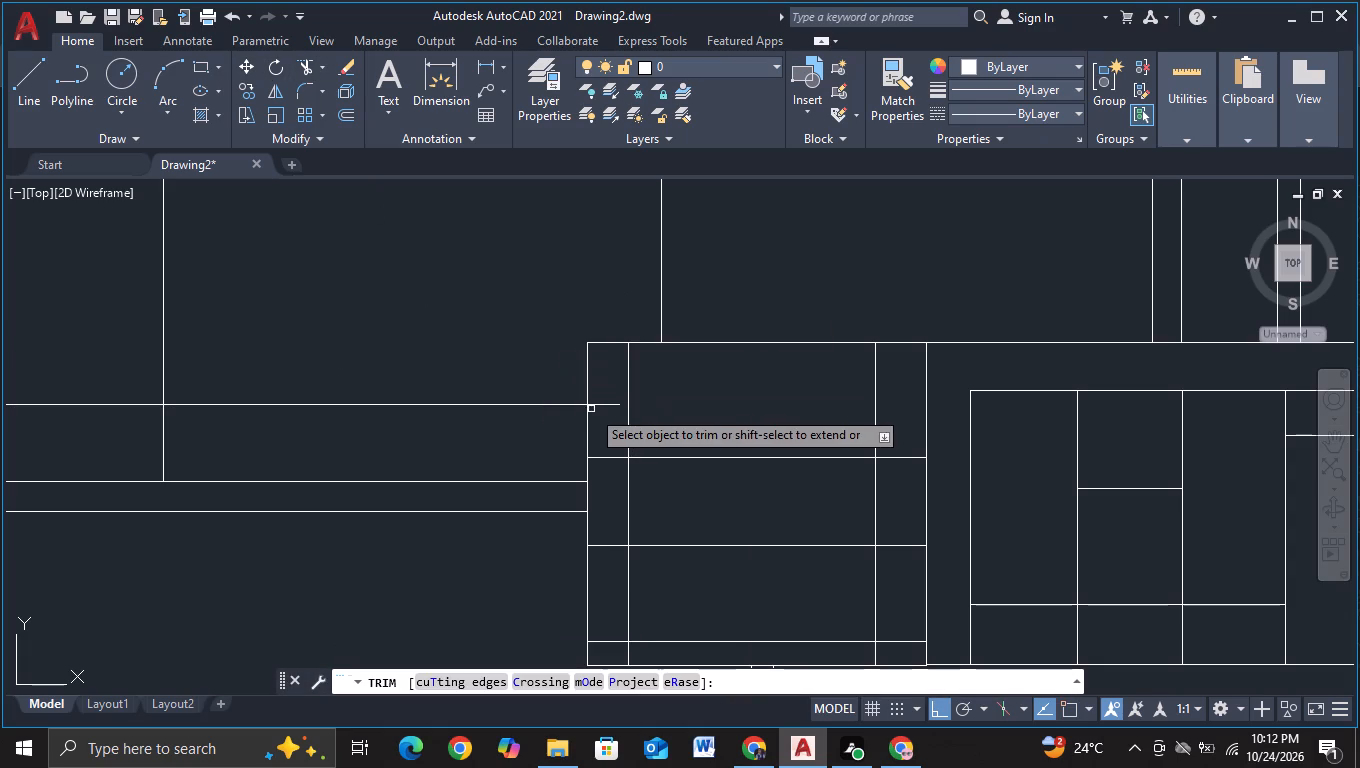
{"action": "left_click", "coordinate": [595, 413]}
{"action": "left_click", "coordinate": [596, 395]}
{"action": "middle_click_drag", "start_coordinate": [319, 425], "coordinate": [755, 400]}
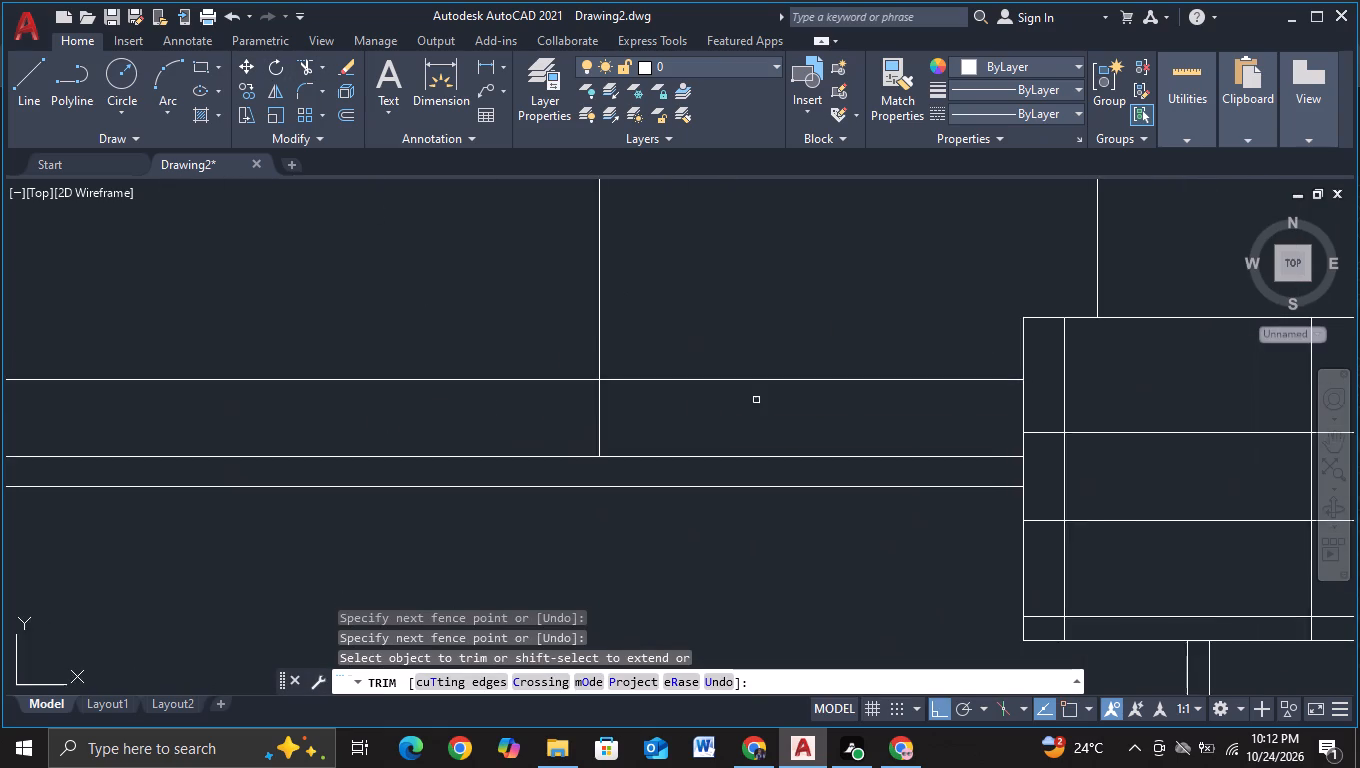
{"action": "scroll", "coordinate": [710, 405], "scroll_direction": "down", "scroll_amount": 2}
{"action": "key", "text": "Escape"}
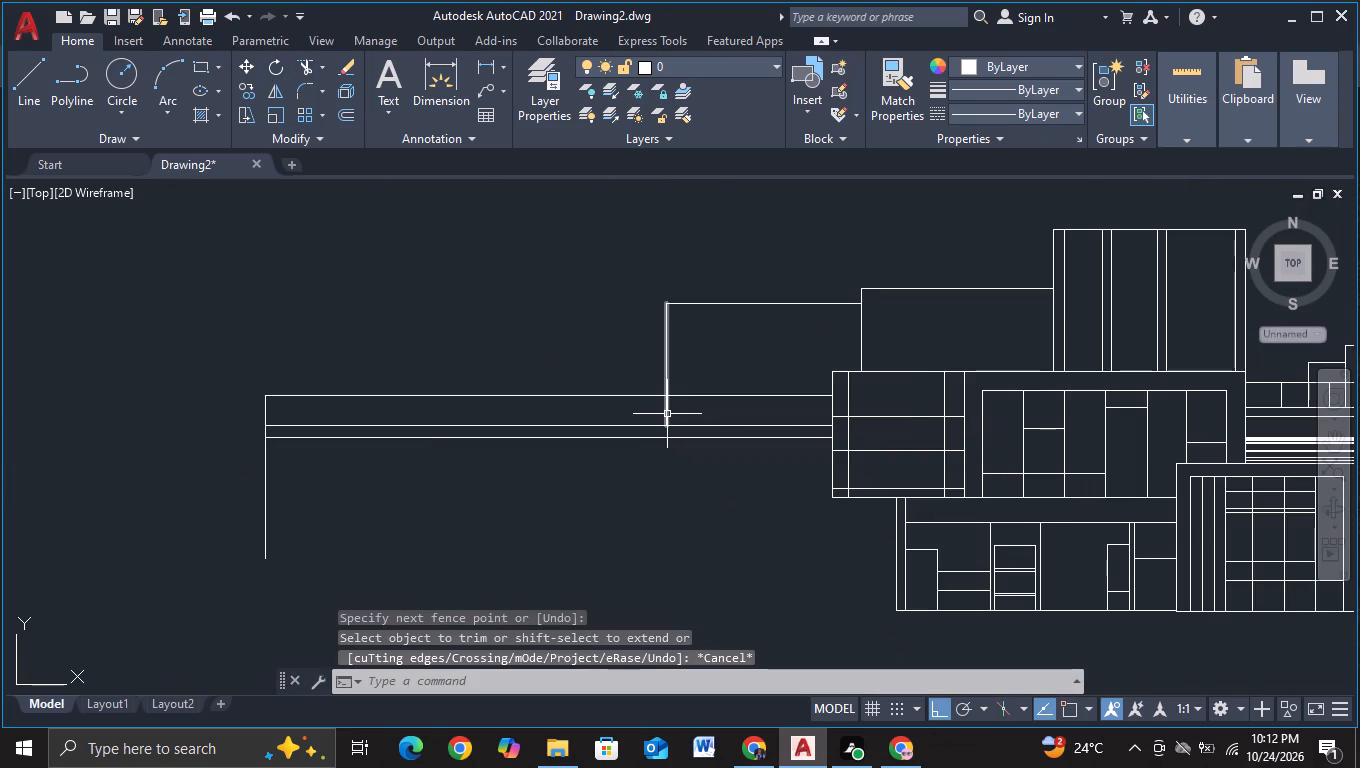
Copy the parapet strip's left end line rightward eleven times at roughly even spacing to divide the strip into panels up to the left-hand block.
{"action": "left_click", "coordinate": [267, 405]}
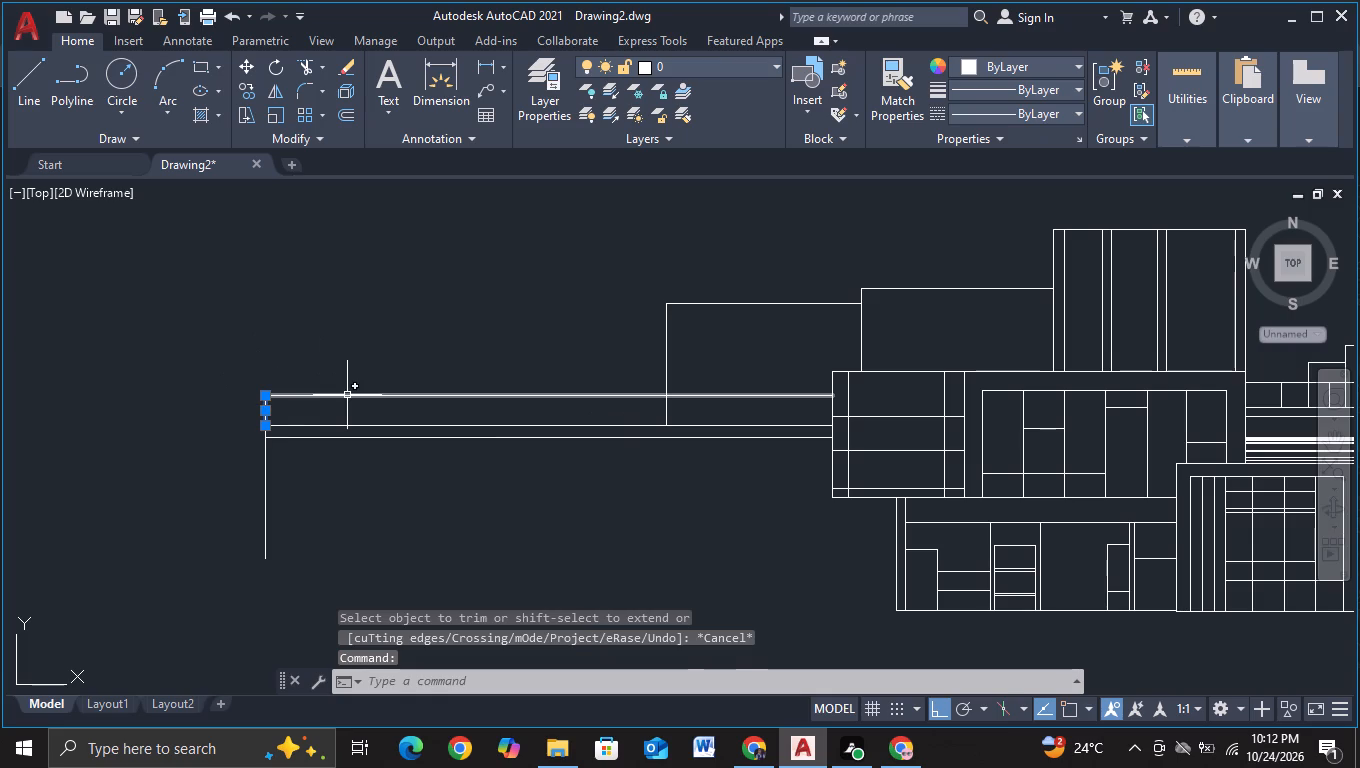
{"action": "key", "text": "c"}
{"action": "left_click", "coordinate": [413, 459]}
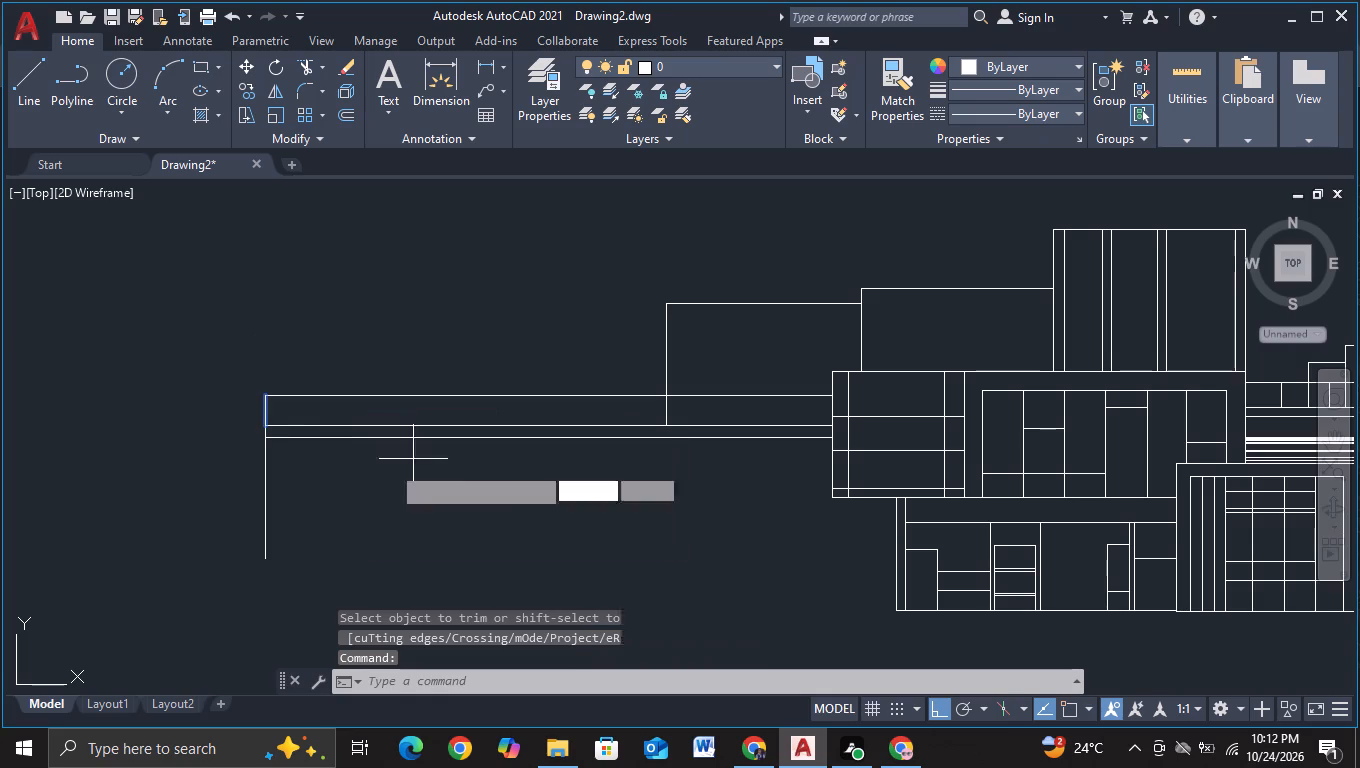
{"action": "left_click", "coordinate": [341, 483]}
{"action": "left_click", "coordinate": [378, 486]}
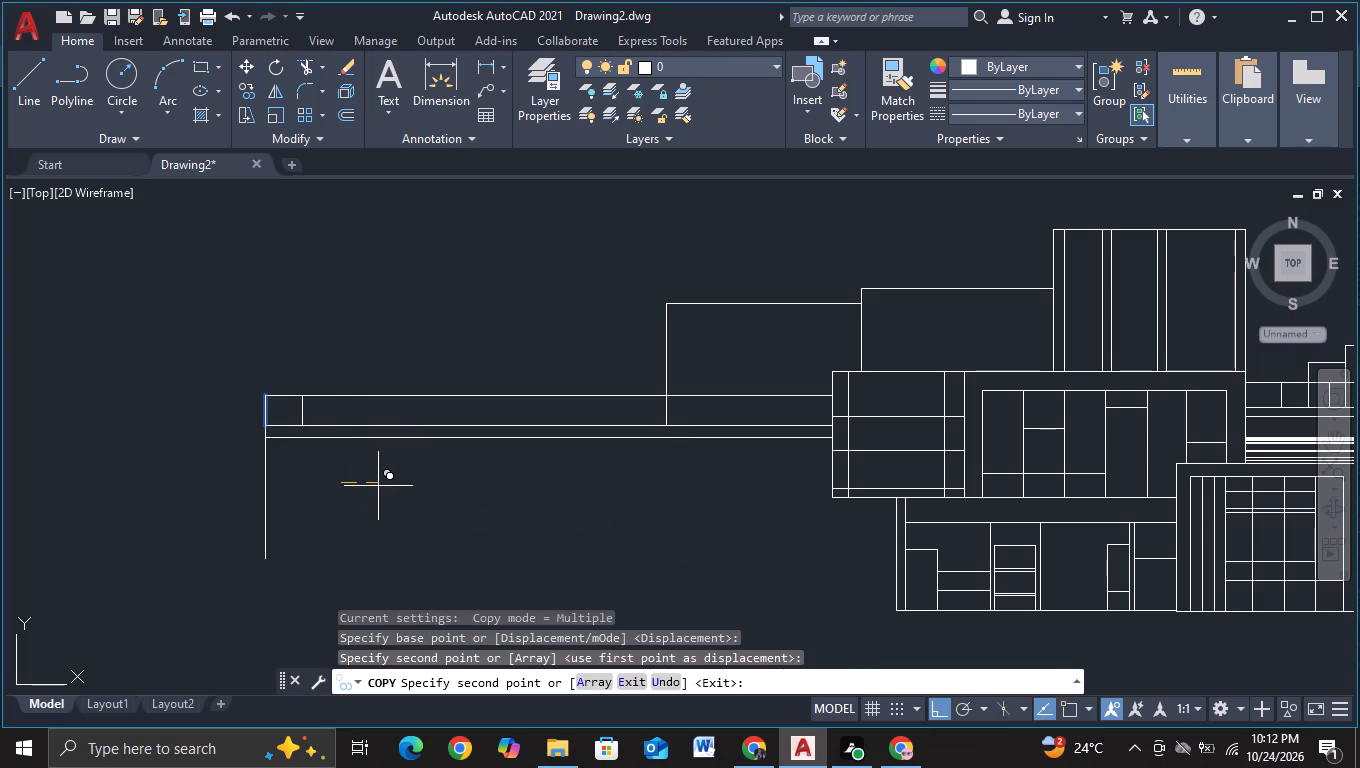
{"action": "left_click", "coordinate": [419, 496]}
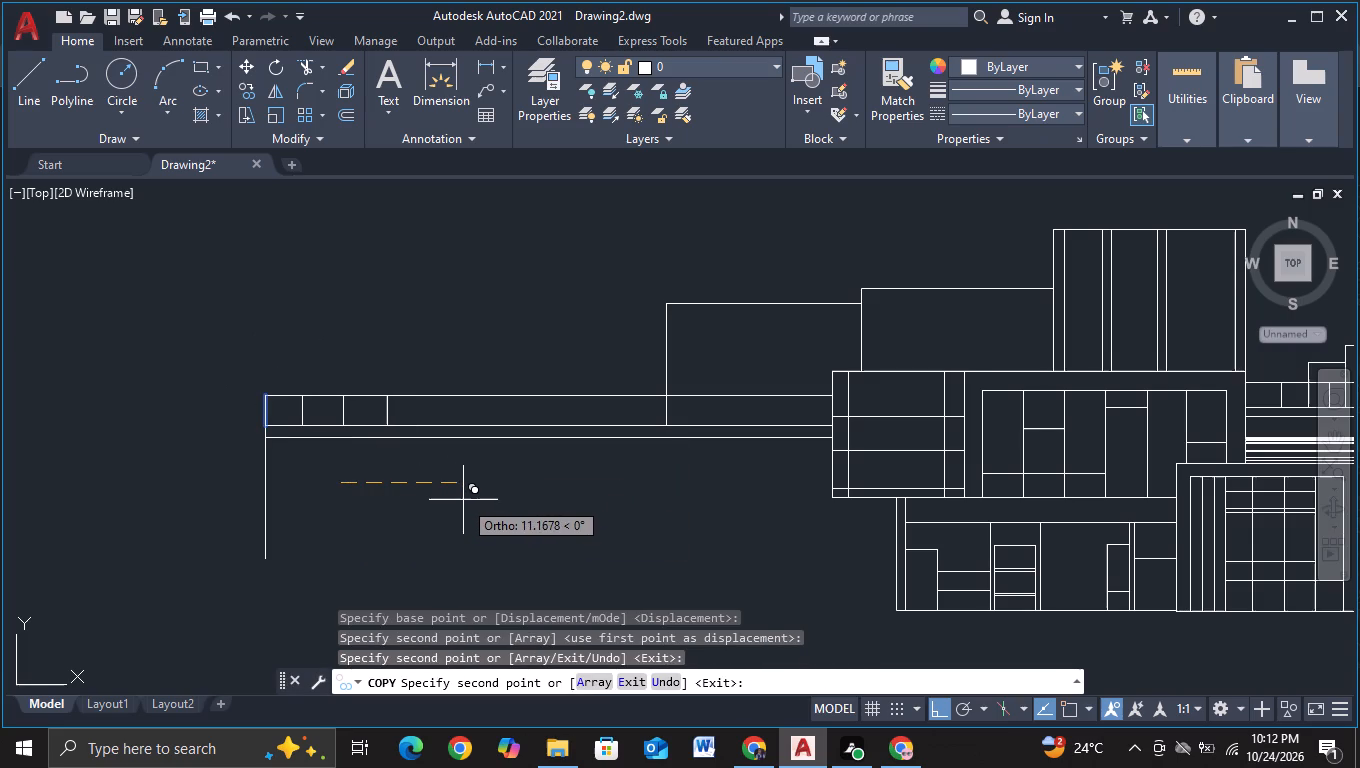
{"action": "left_click", "coordinate": [459, 500]}
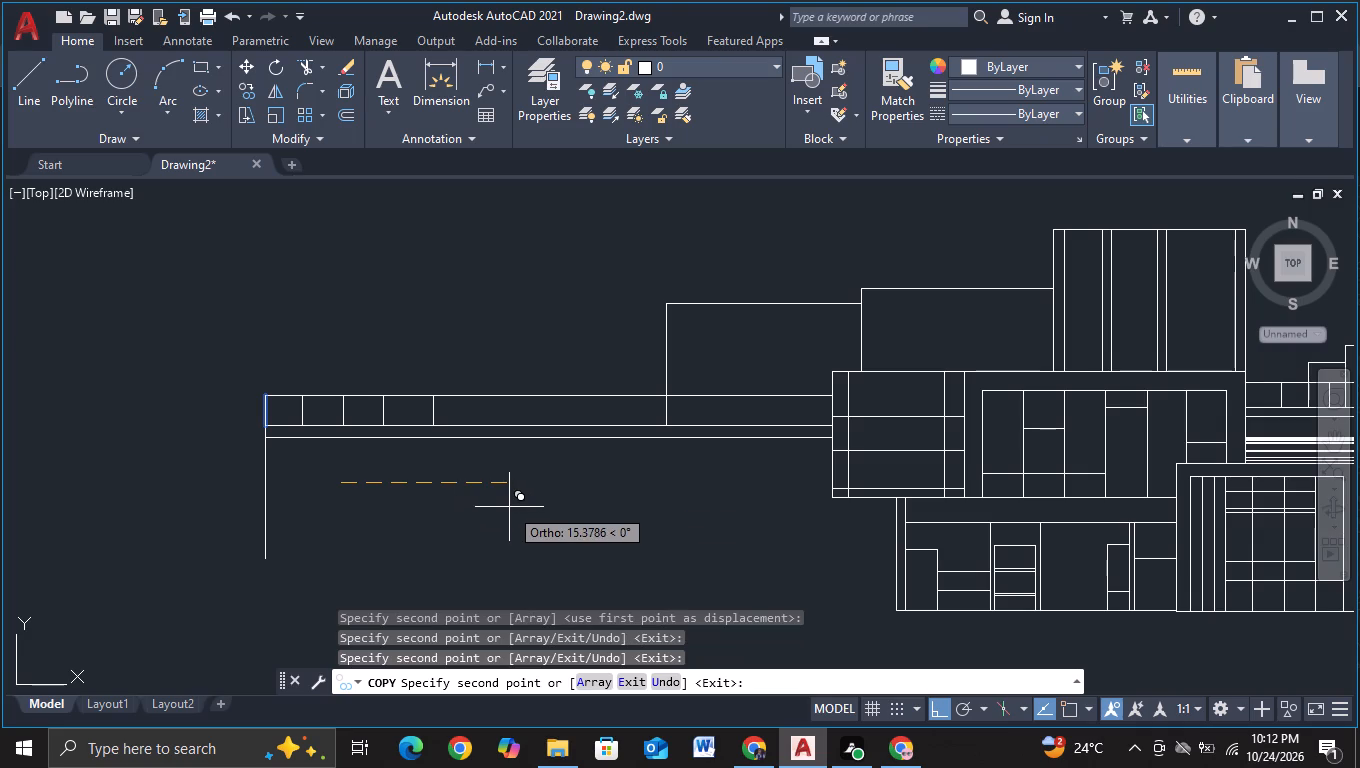
{"action": "left_click", "coordinate": [505, 507]}
{"action": "left_click", "coordinate": [555, 514]}
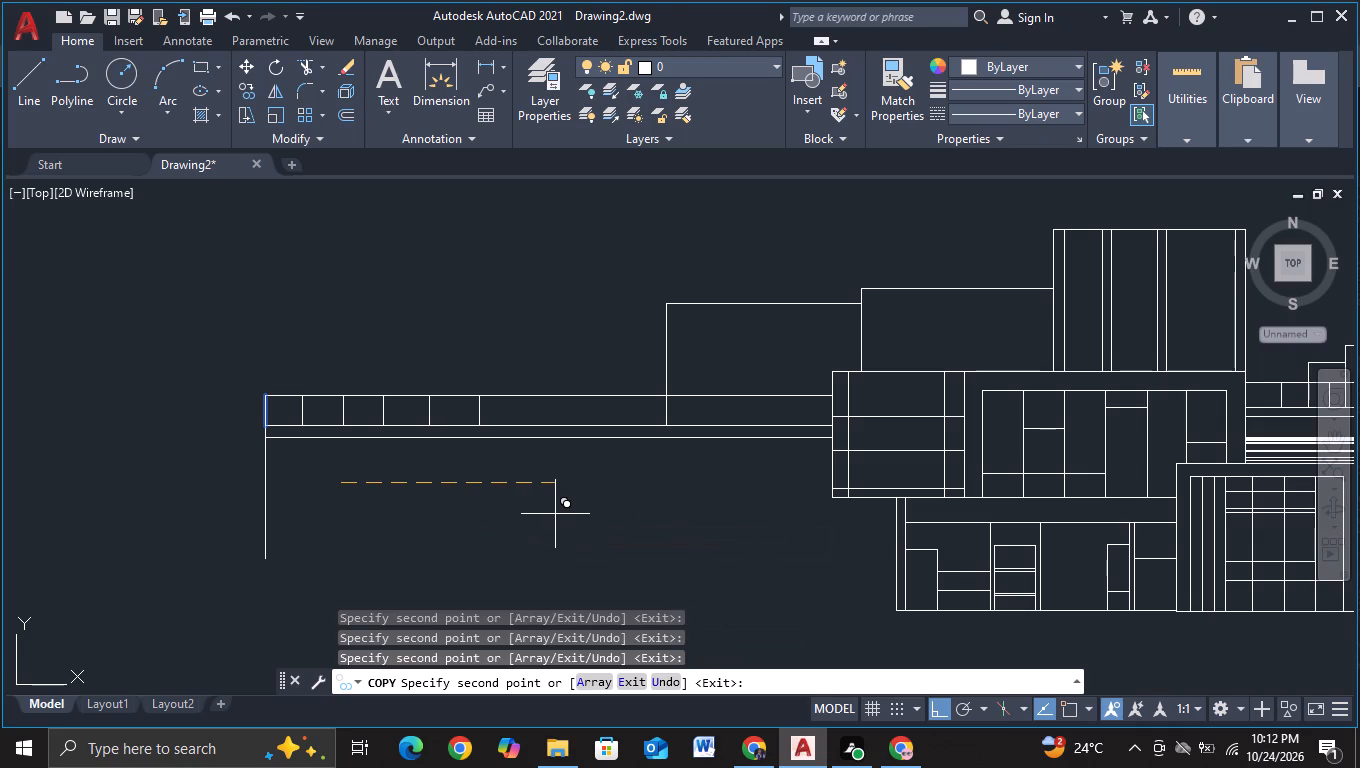
{"action": "left_click", "coordinate": [605, 531]}
{"action": "left_click", "coordinate": [655, 544]}
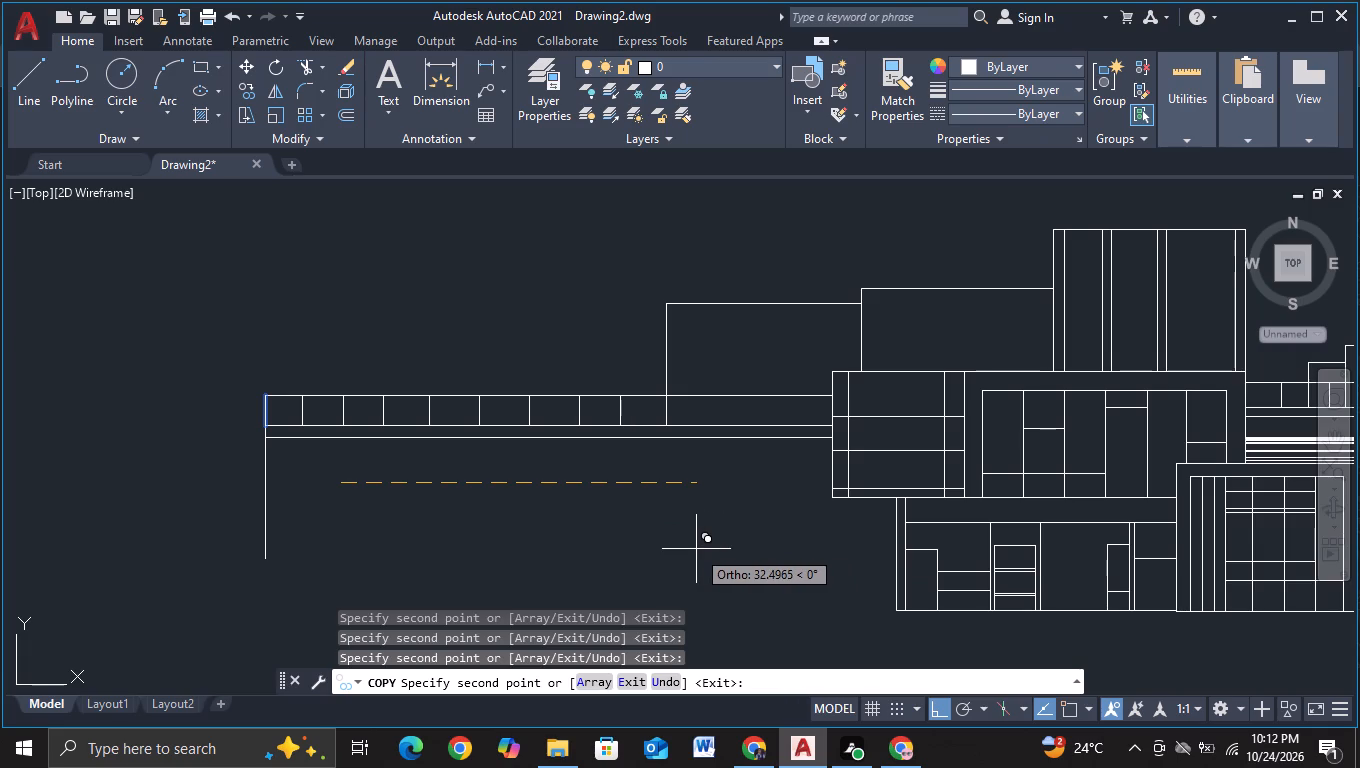
{"action": "left_click", "coordinate": [700, 549]}
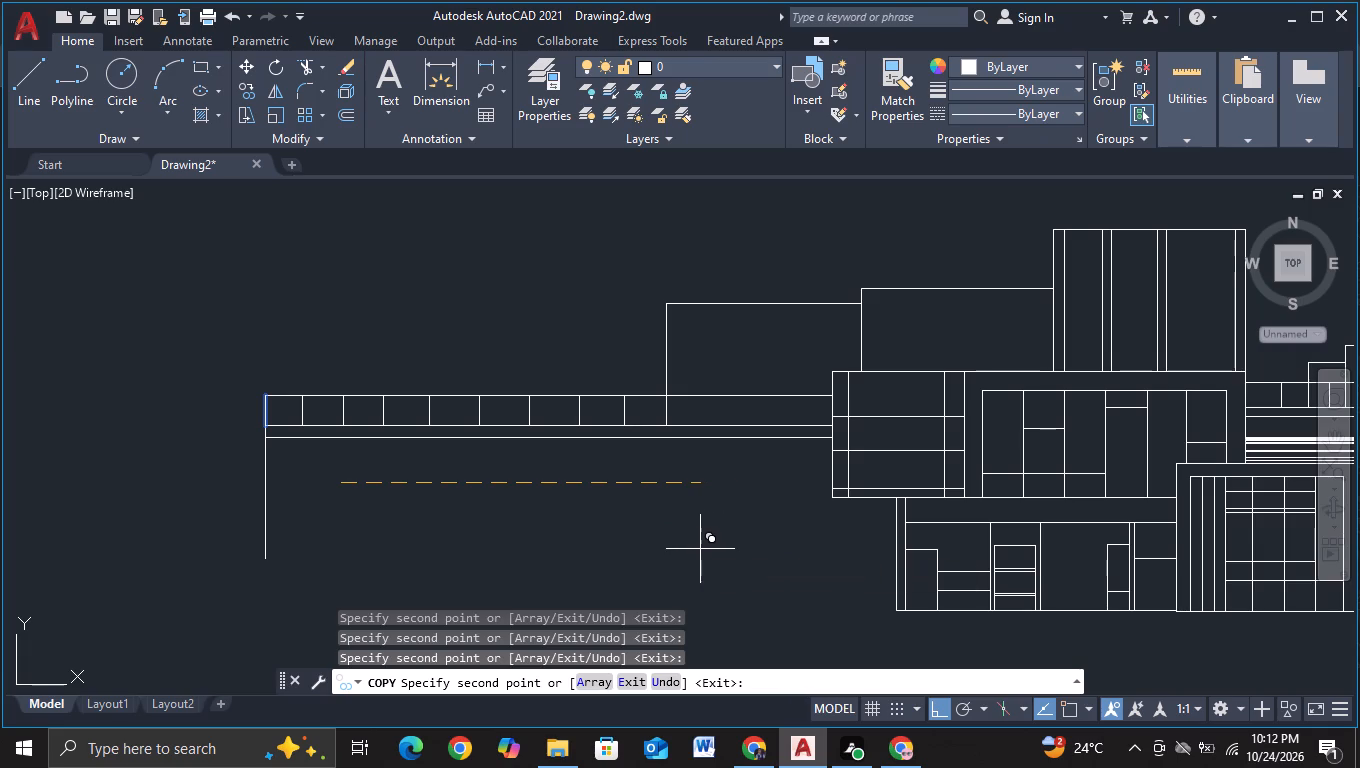
{"action": "left_click", "coordinate": [788, 554]}
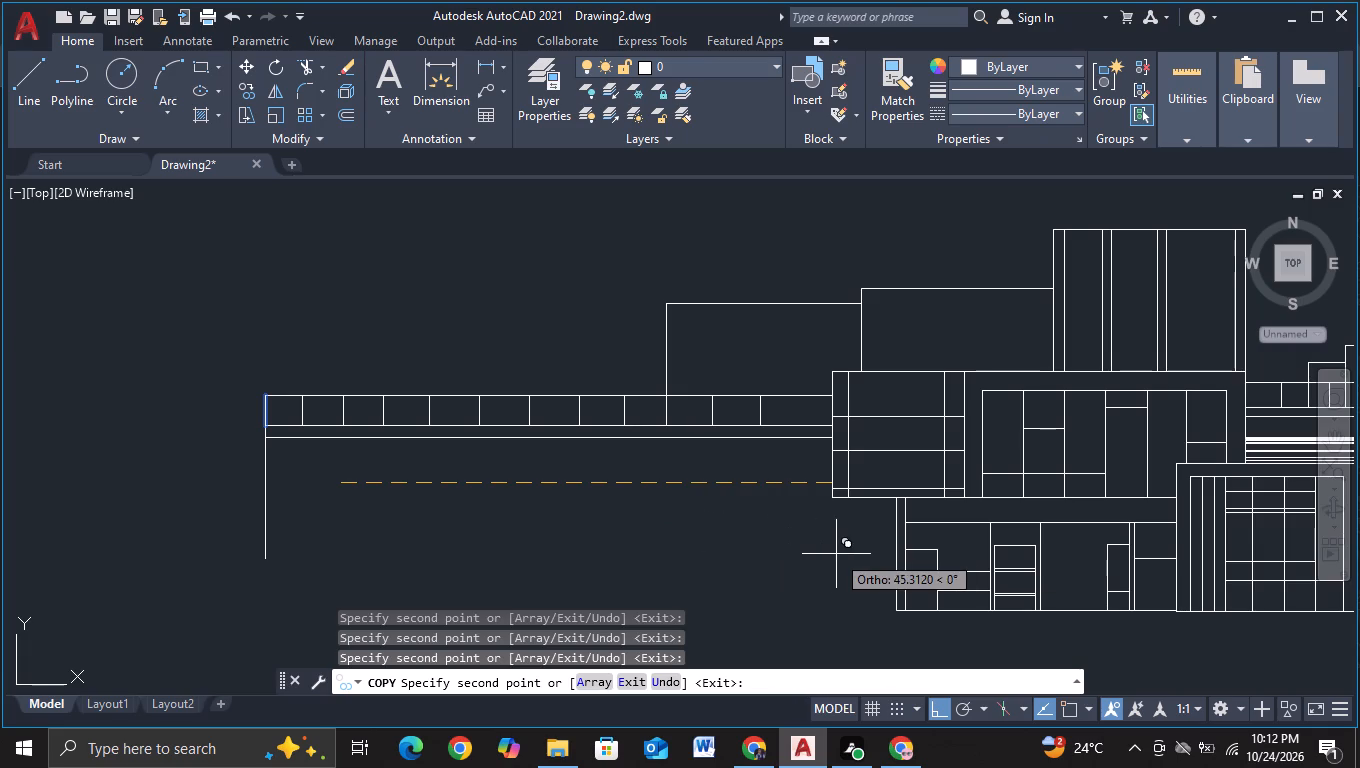
{"action": "left_click", "coordinate": [837, 554]}
{"action": "left_click", "coordinate": [873, 555]}
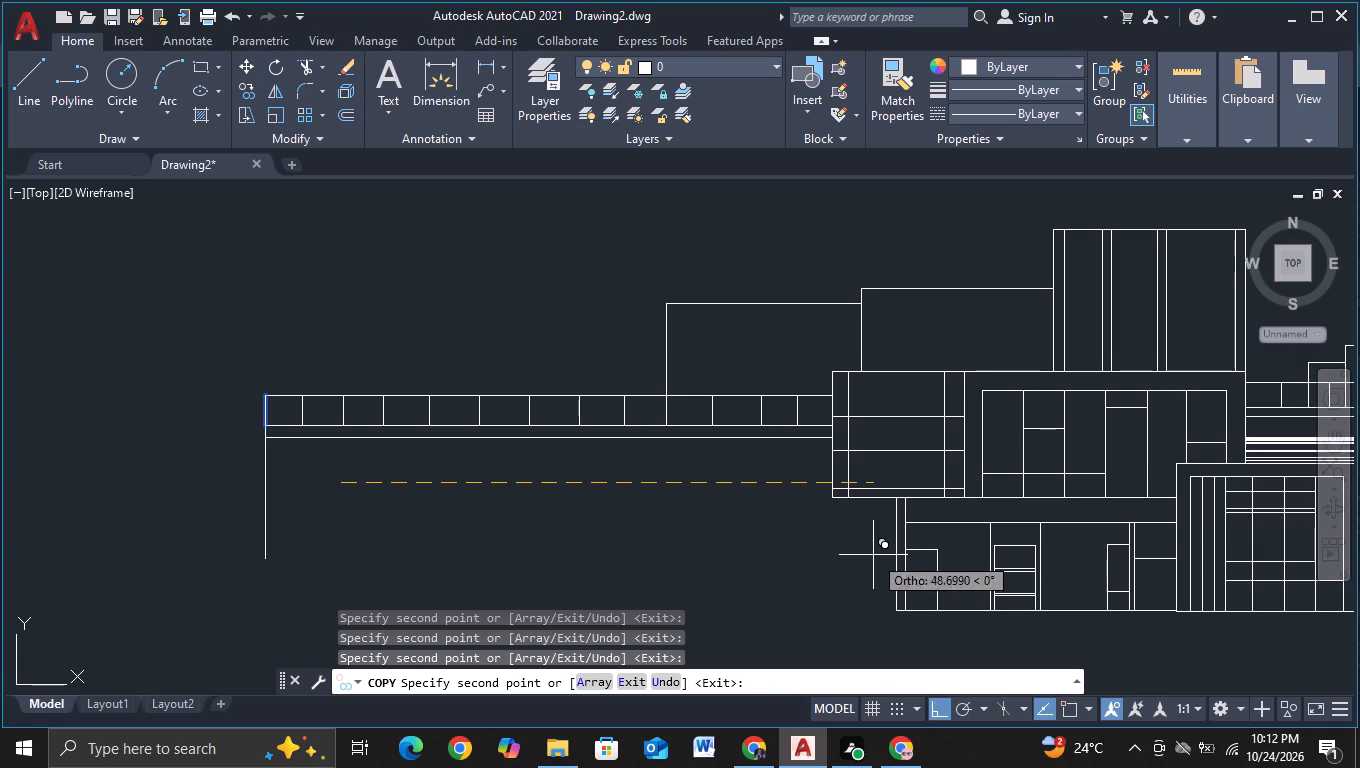
{"action": "key", "text": "Escape"}
Copy the strip's first divider rightward thirteen times, pairing each divider with a close parallel line and adding one near the left-hand block.
{"action": "middle_click_drag", "start_coordinate": [775, 563], "coordinate": [775, 534]}
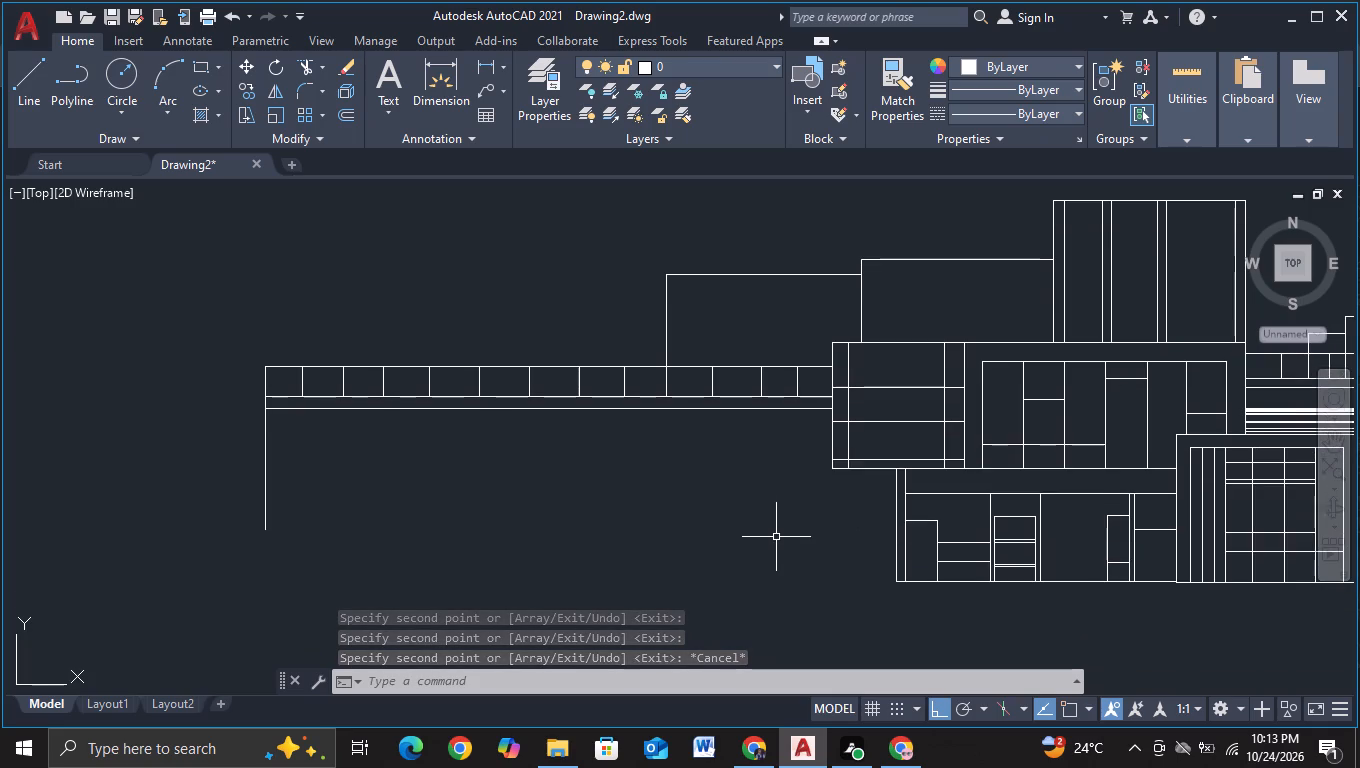
{"action": "left_click", "coordinate": [302, 386]}
{"action": "key", "text": "c"}
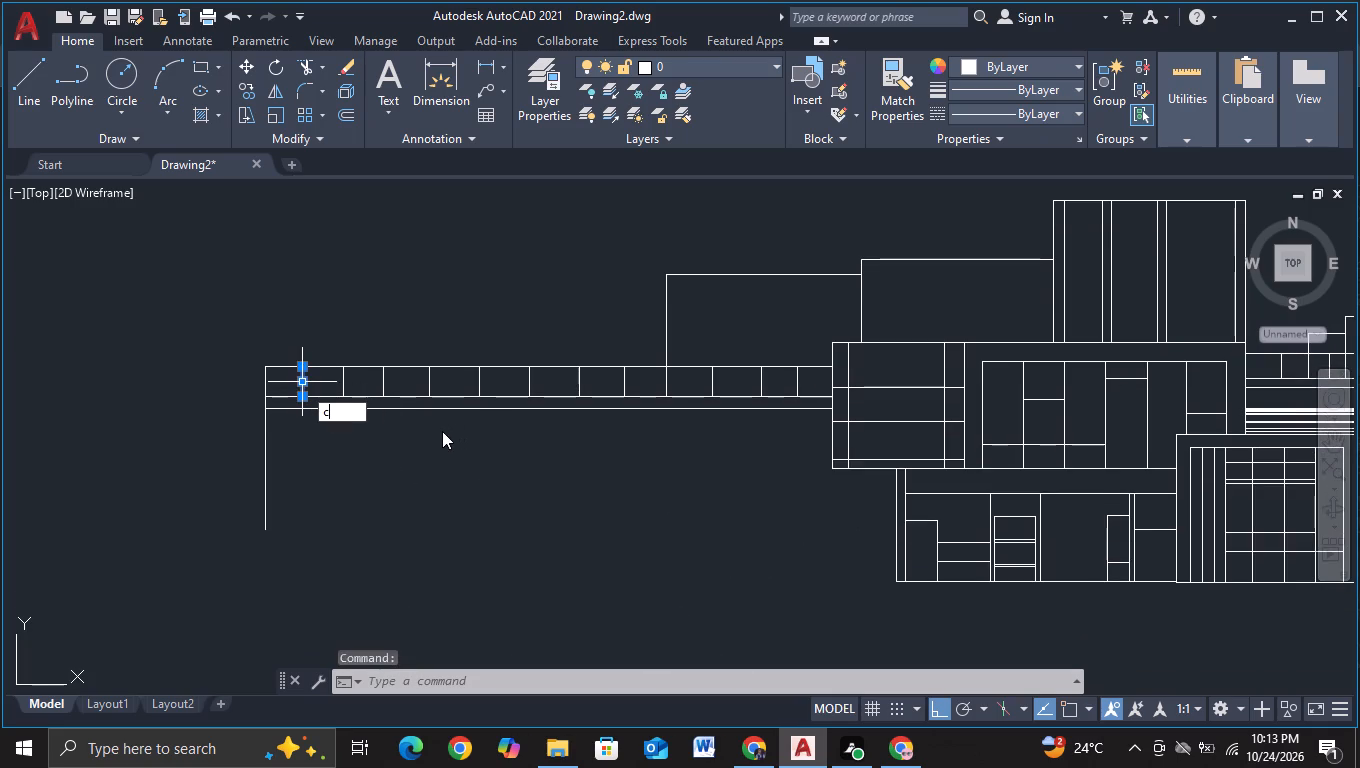
{"action": "left_click", "coordinate": [427, 448]}
{"action": "scroll", "coordinate": [388, 443], "scroll_direction": "up", "scroll_amount": 1}
{"action": "left_click", "coordinate": [307, 446]}
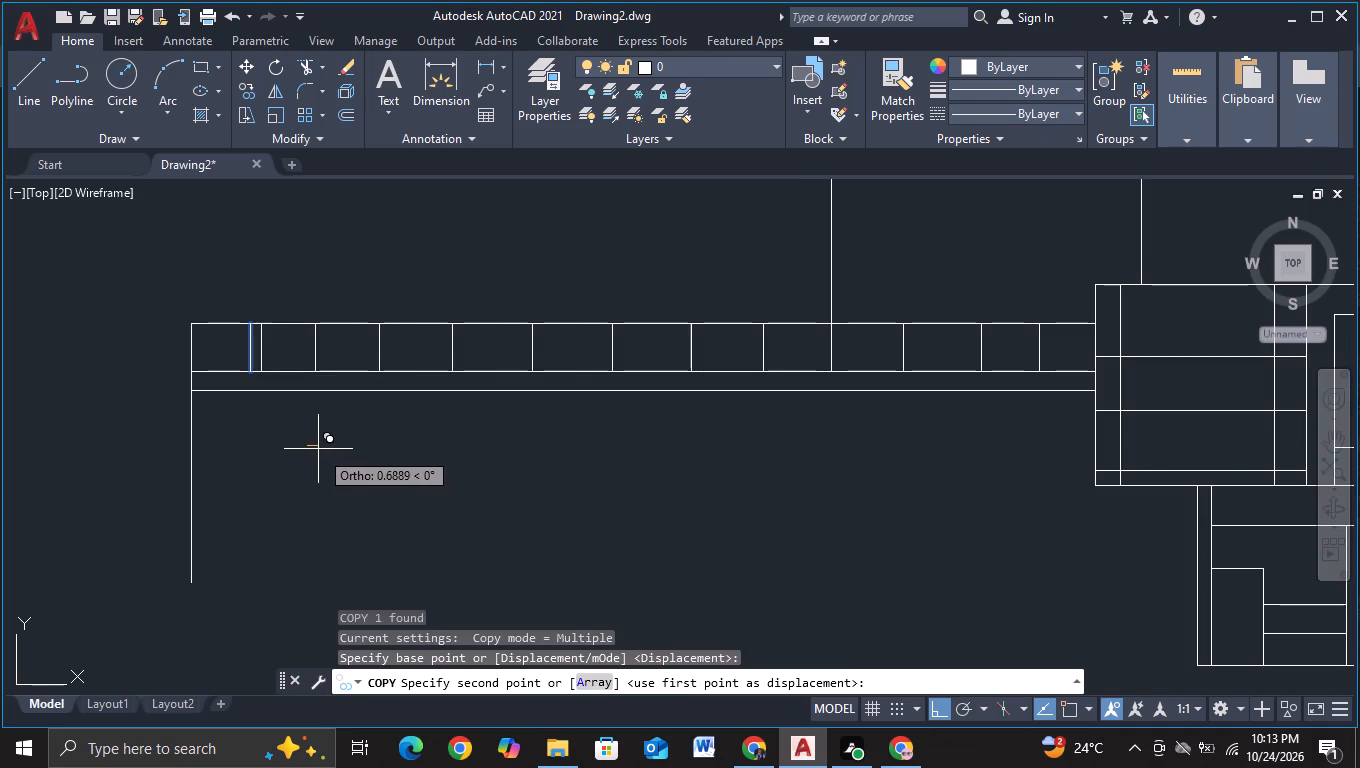
{"action": "left_click", "coordinate": [314, 445]}
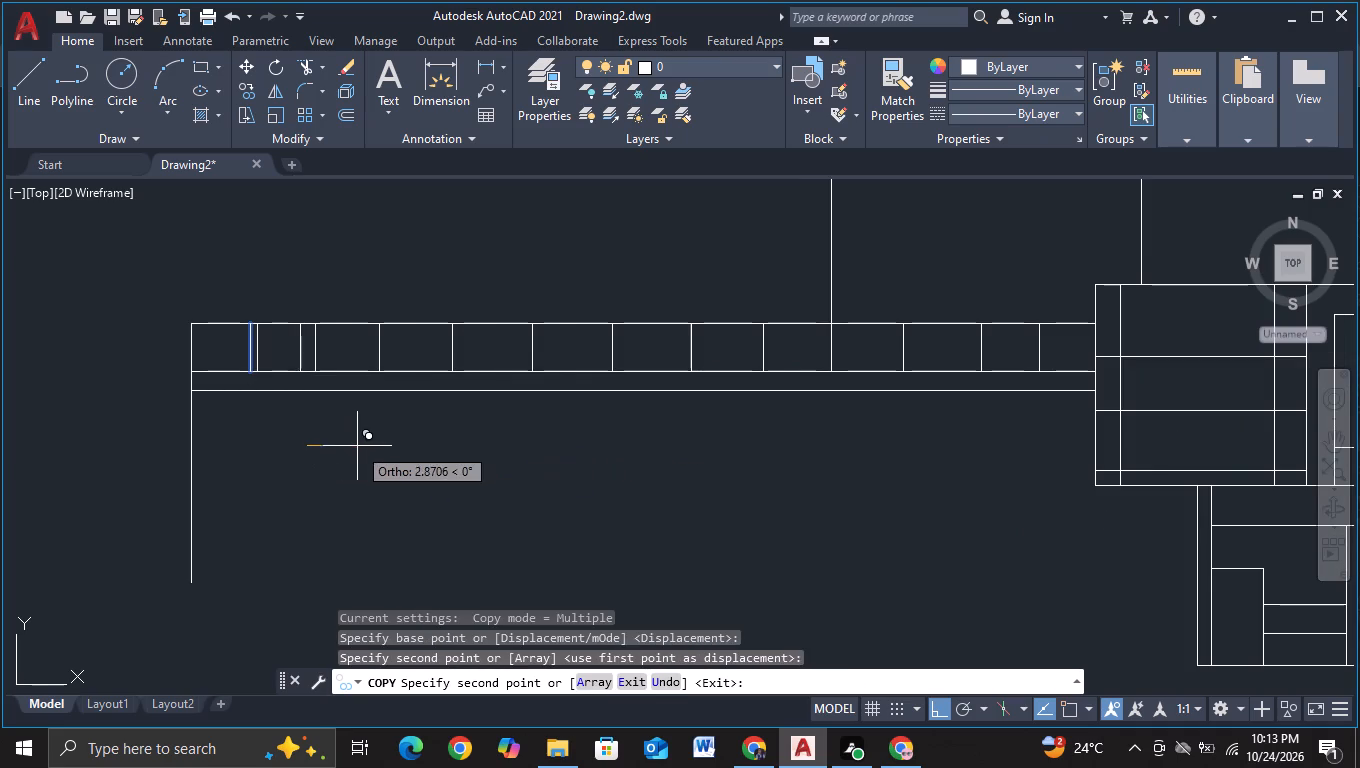
{"action": "left_click", "coordinate": [378, 446]}
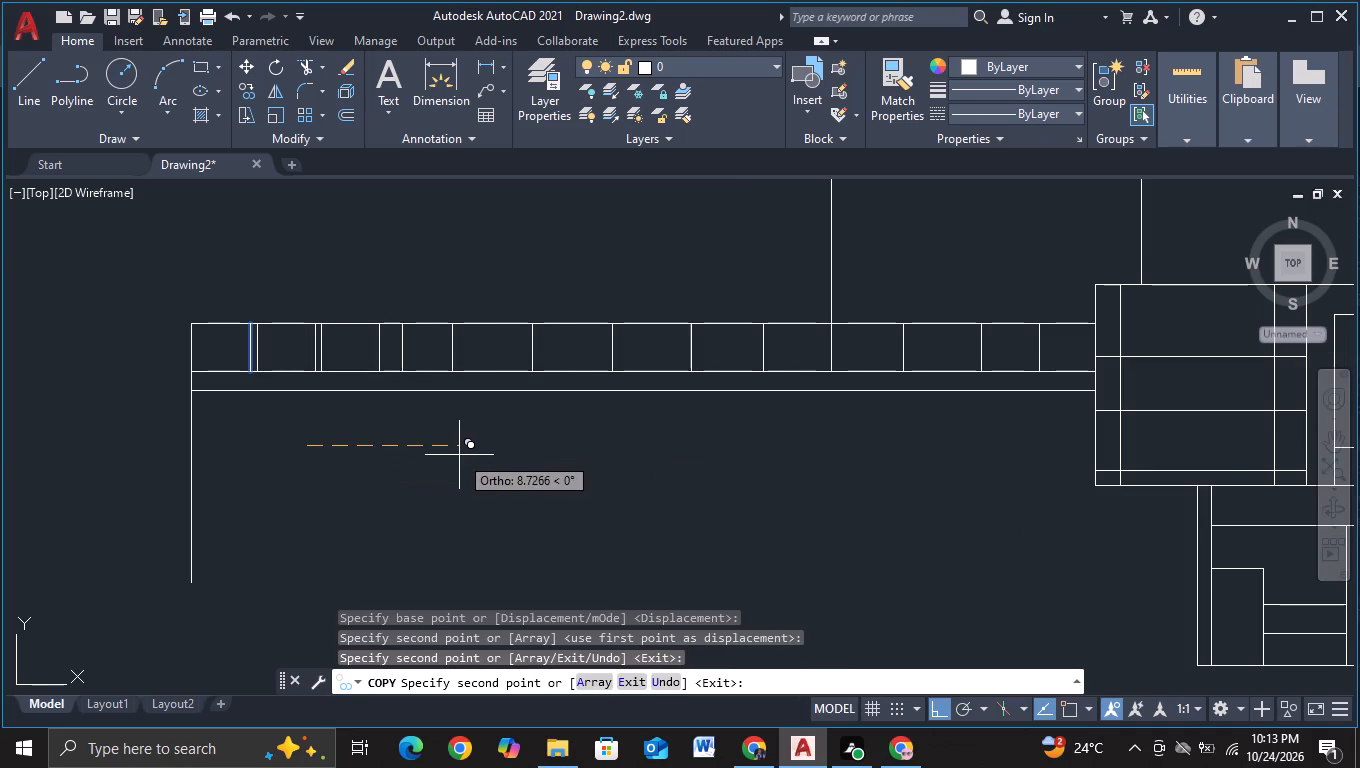
{"action": "left_click", "coordinate": [442, 455]}
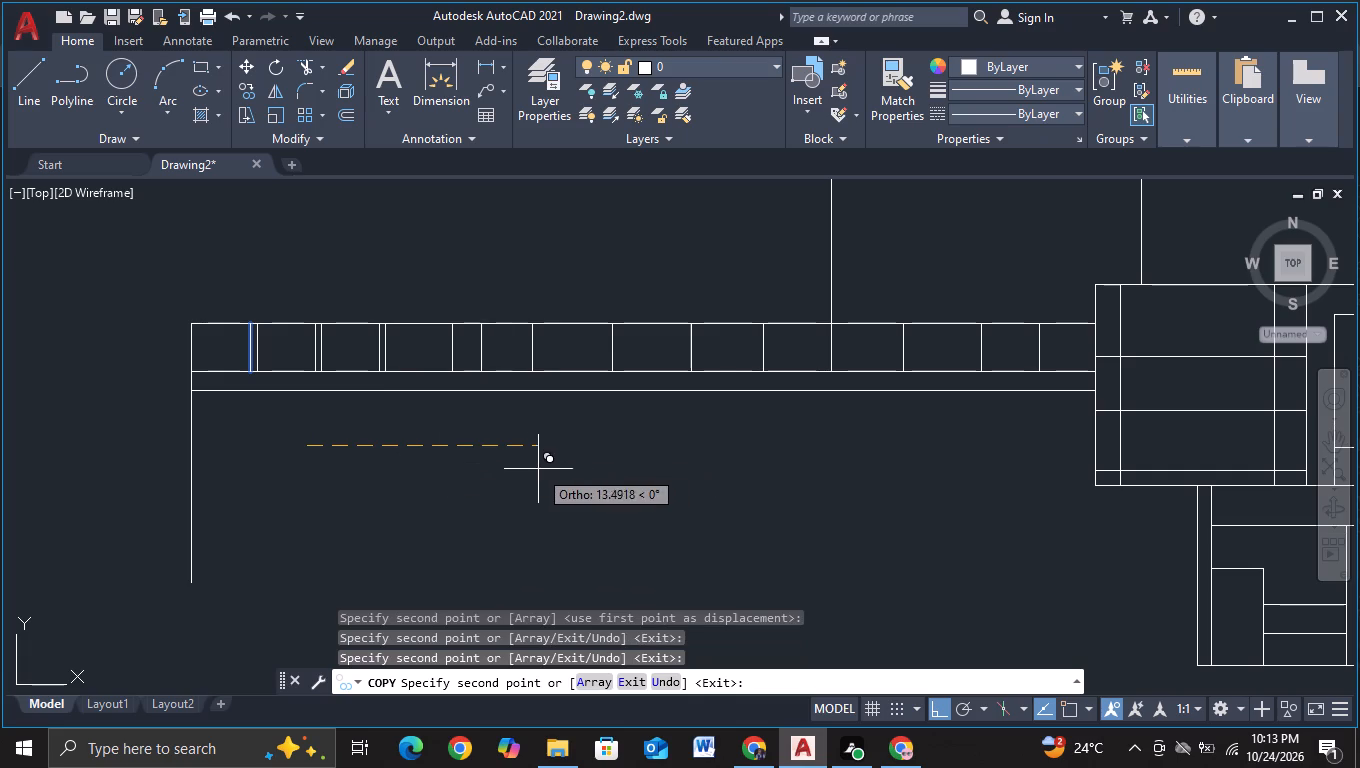
{"action": "left_click", "coordinate": [514, 467]}
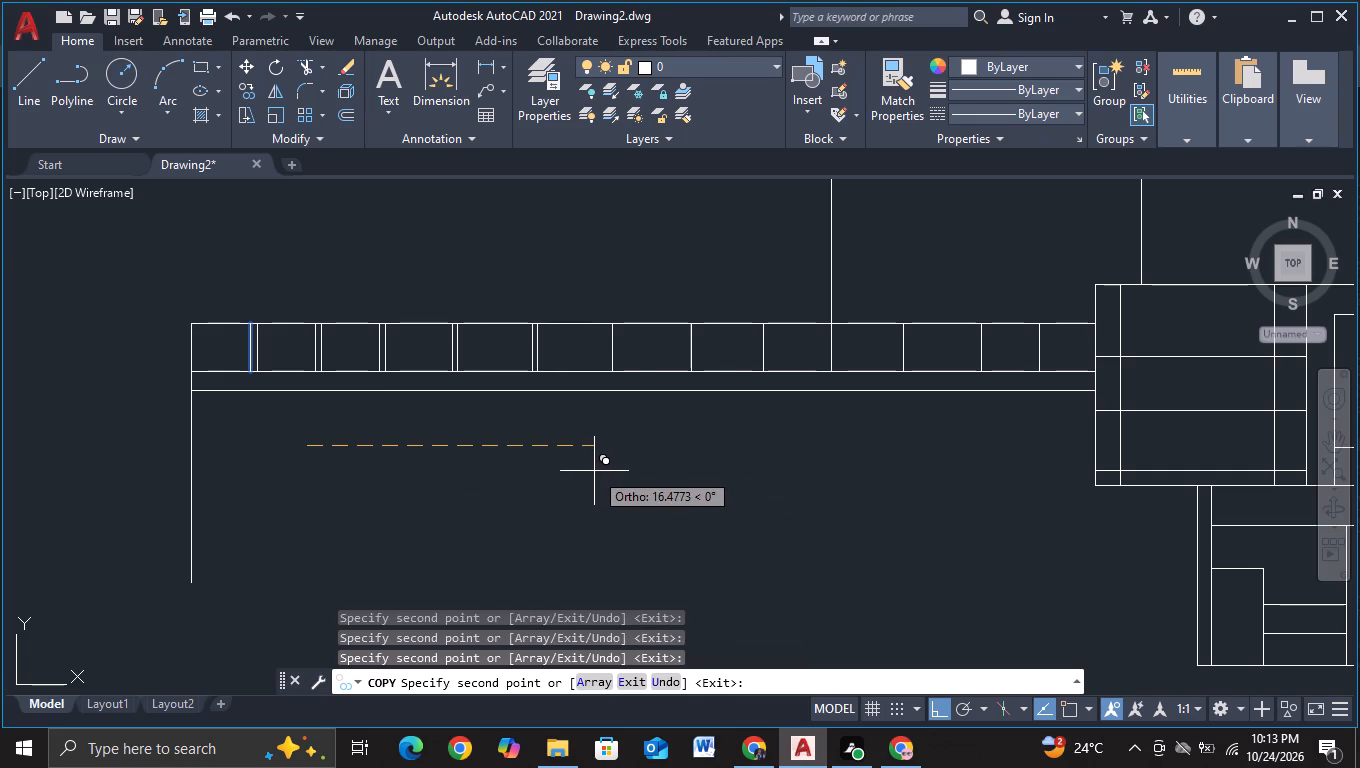
{"action": "left_click", "coordinate": [594, 471]}
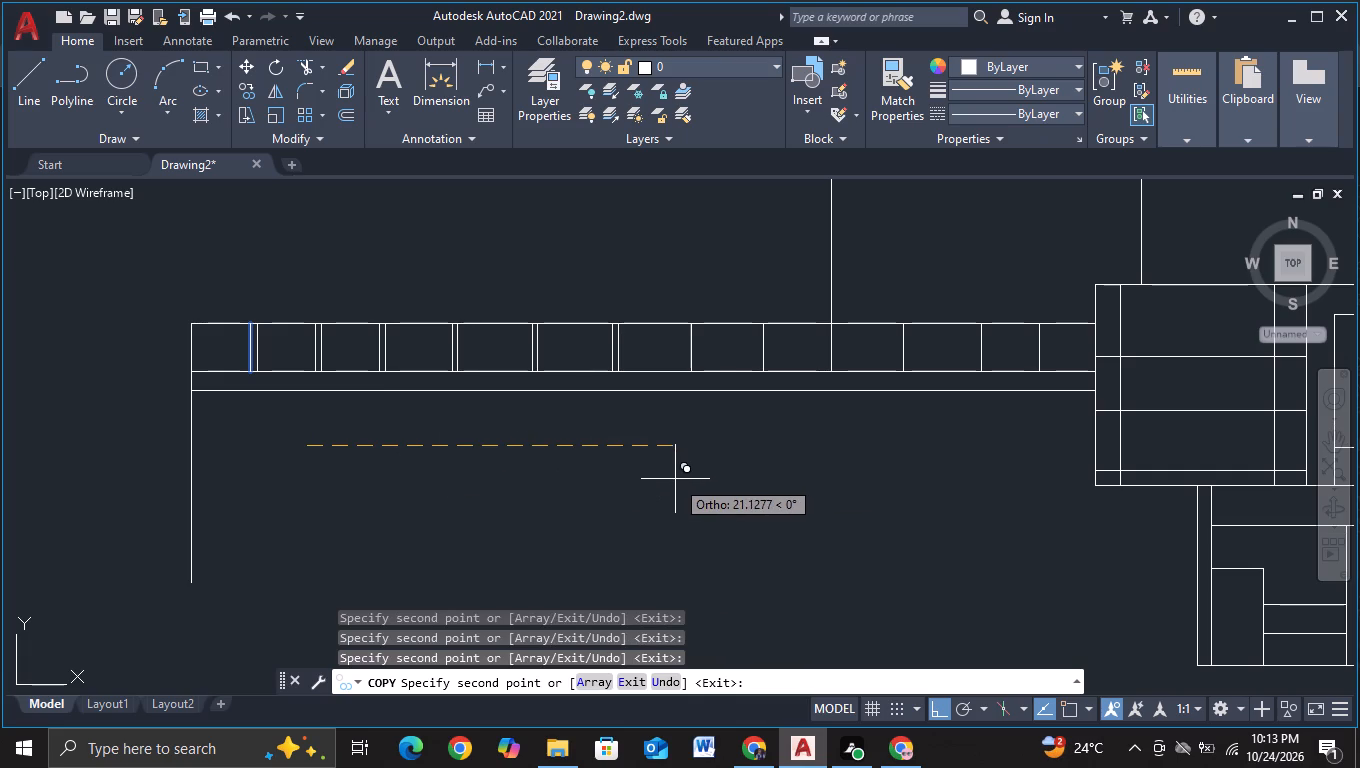
{"action": "left_click", "coordinate": [675, 479]}
{"action": "left_click", "coordinate": [753, 492]}
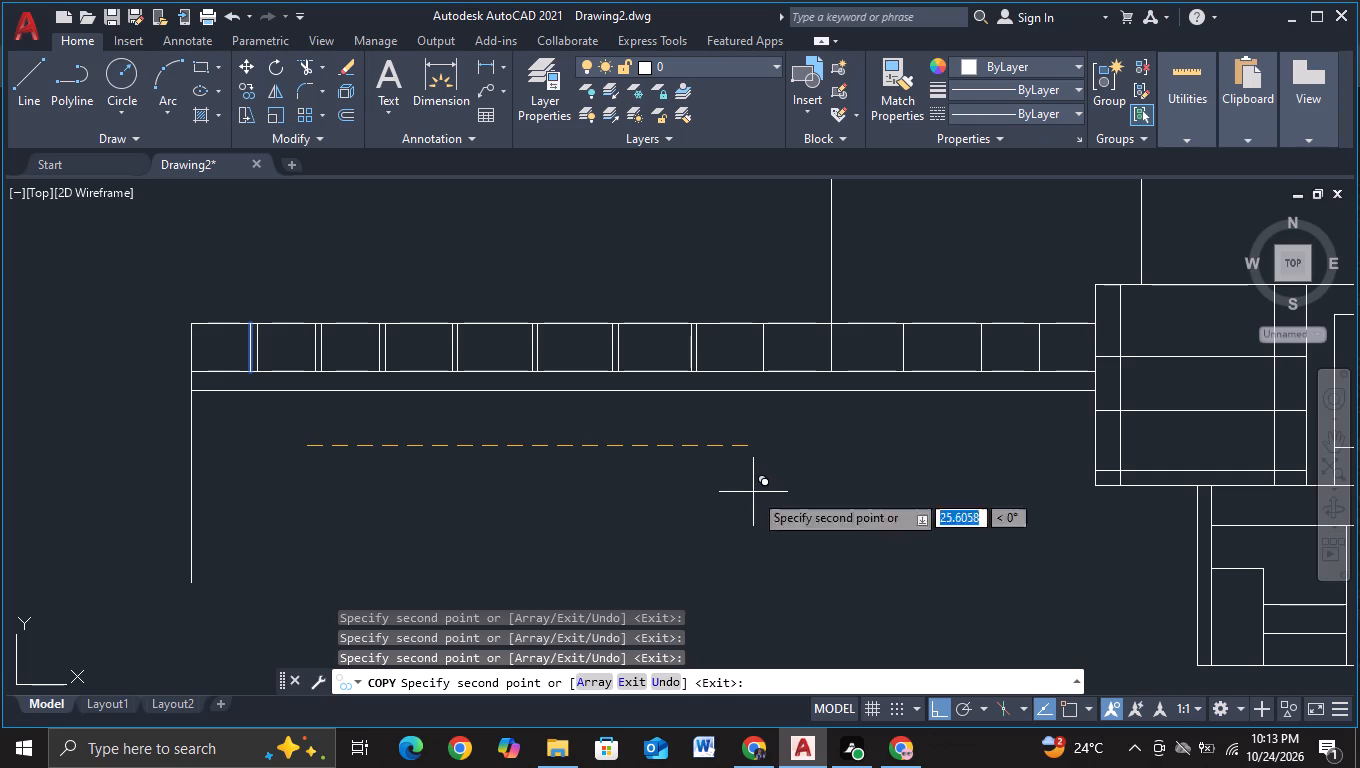
{"action": "left_click", "coordinate": [826, 504]}
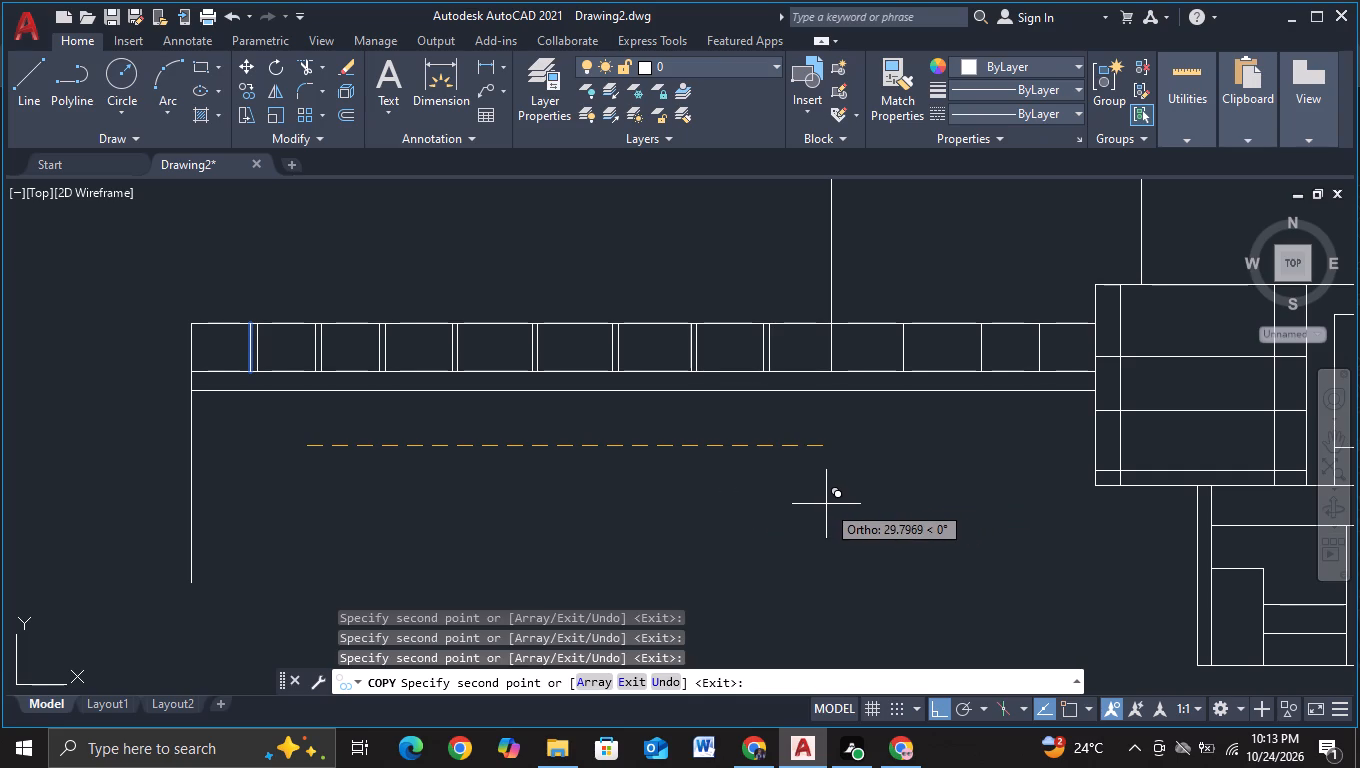
{"action": "left_click", "coordinate": [882, 494]}
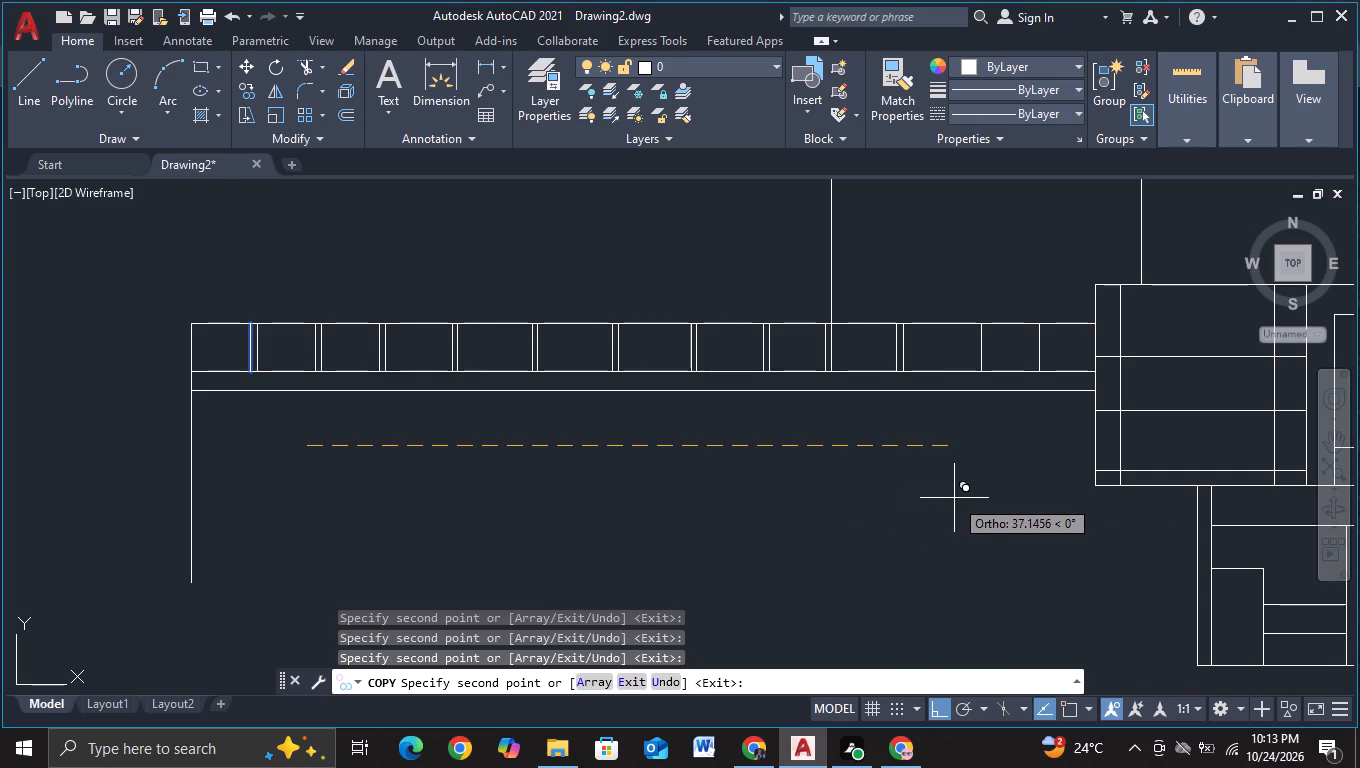
{"action": "left_click", "coordinate": [954, 498]}
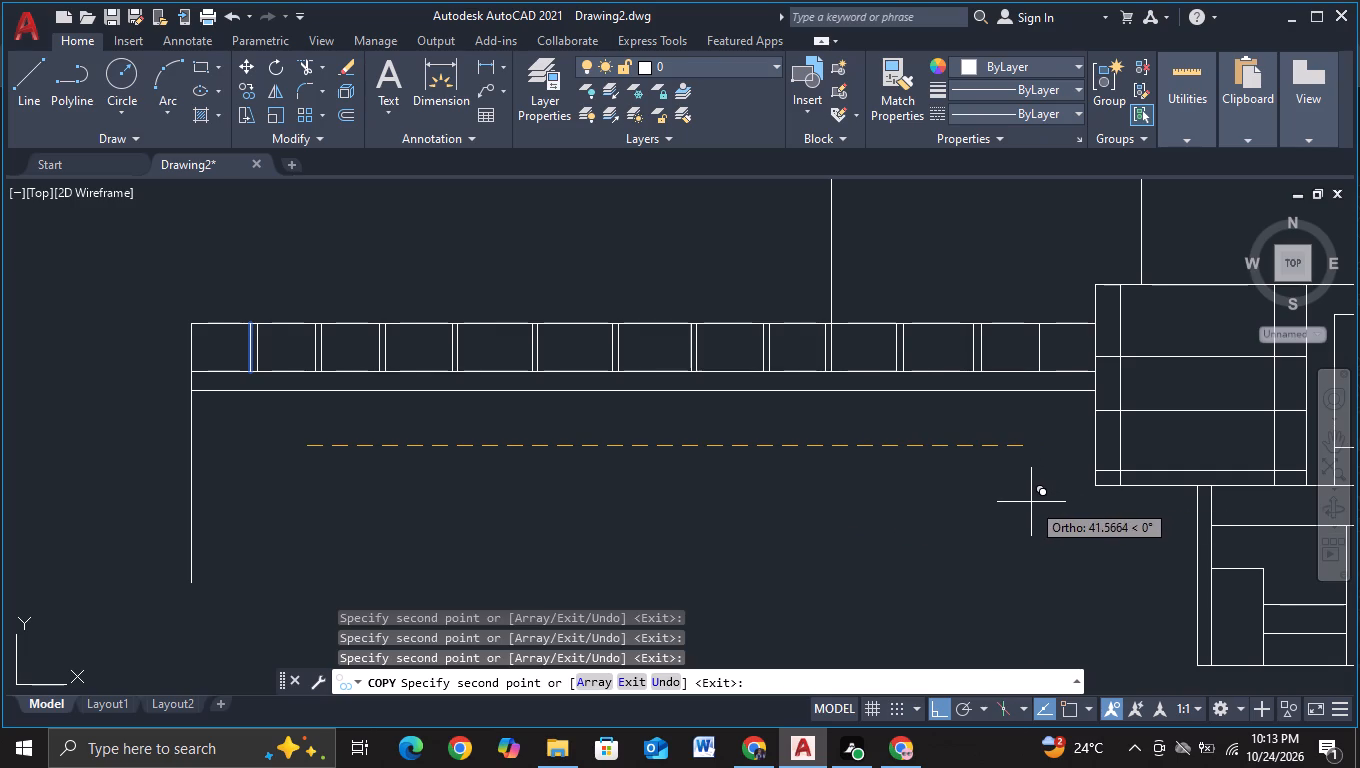
{"action": "left_click", "coordinate": [1033, 500]}
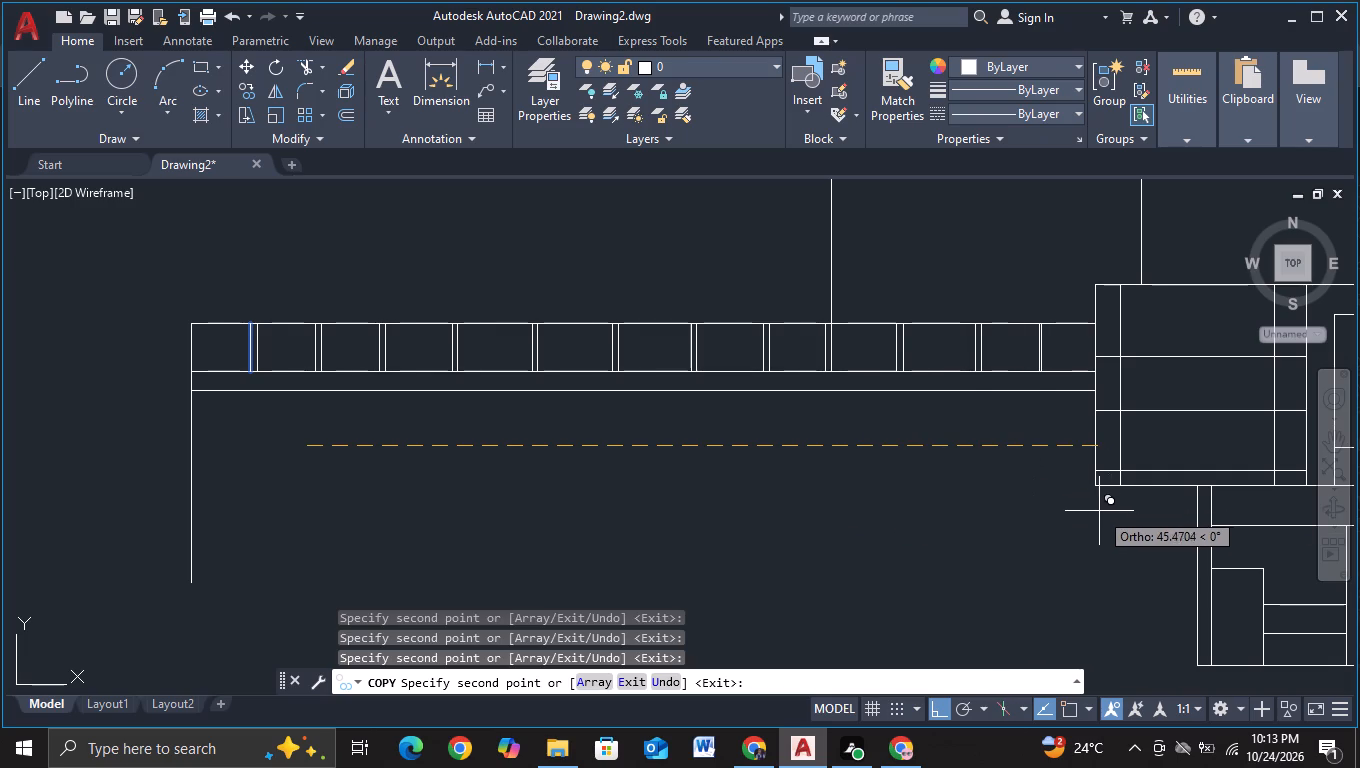
{"action": "left_click", "coordinate": [1090, 511]}
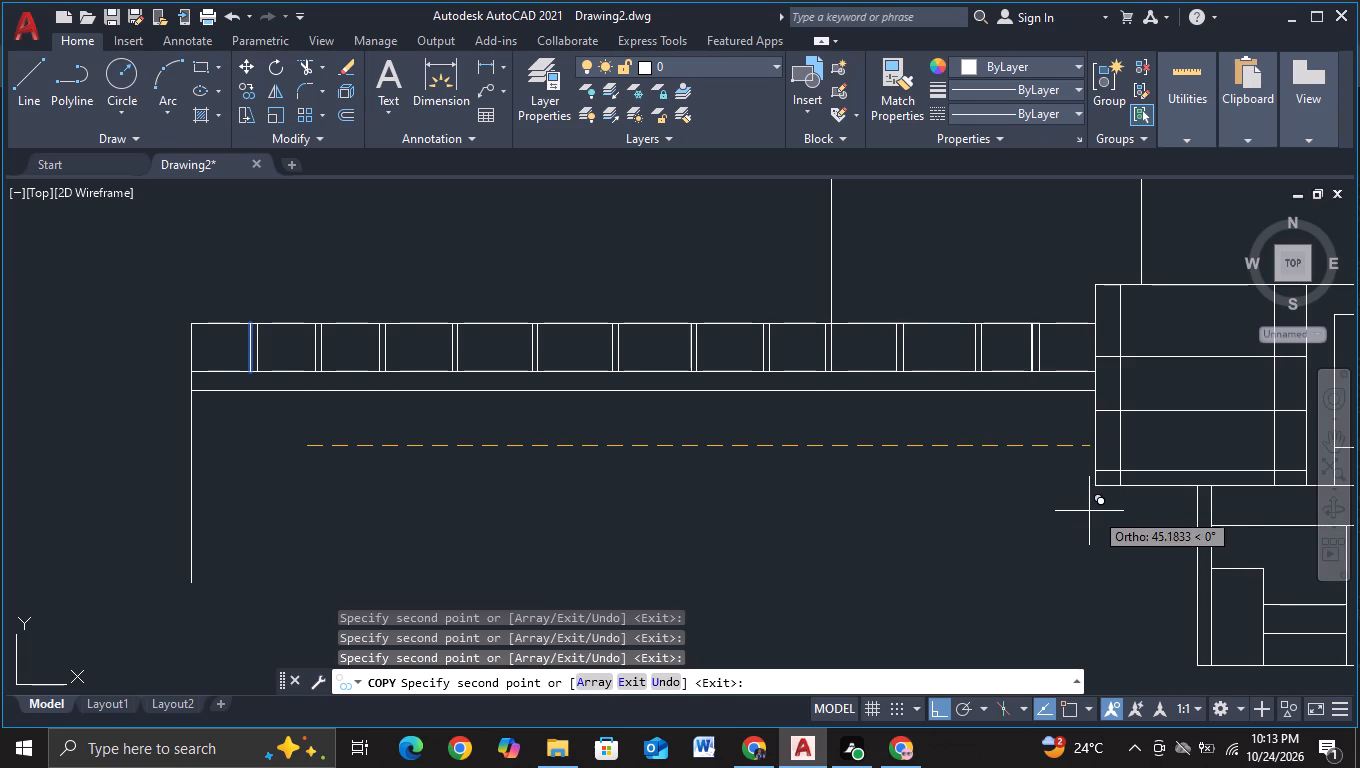
{"action": "left_click", "coordinate": [1147, 512]}
{"action": "key", "text": "Escape"}
Trim the horizontal lines crossing the narrow vertical margins on both sides of the left-hand block, keeping them only in its central panel.
{"action": "scroll", "coordinate": [808, 498], "scroll_direction": "down", "scroll_amount": 1}
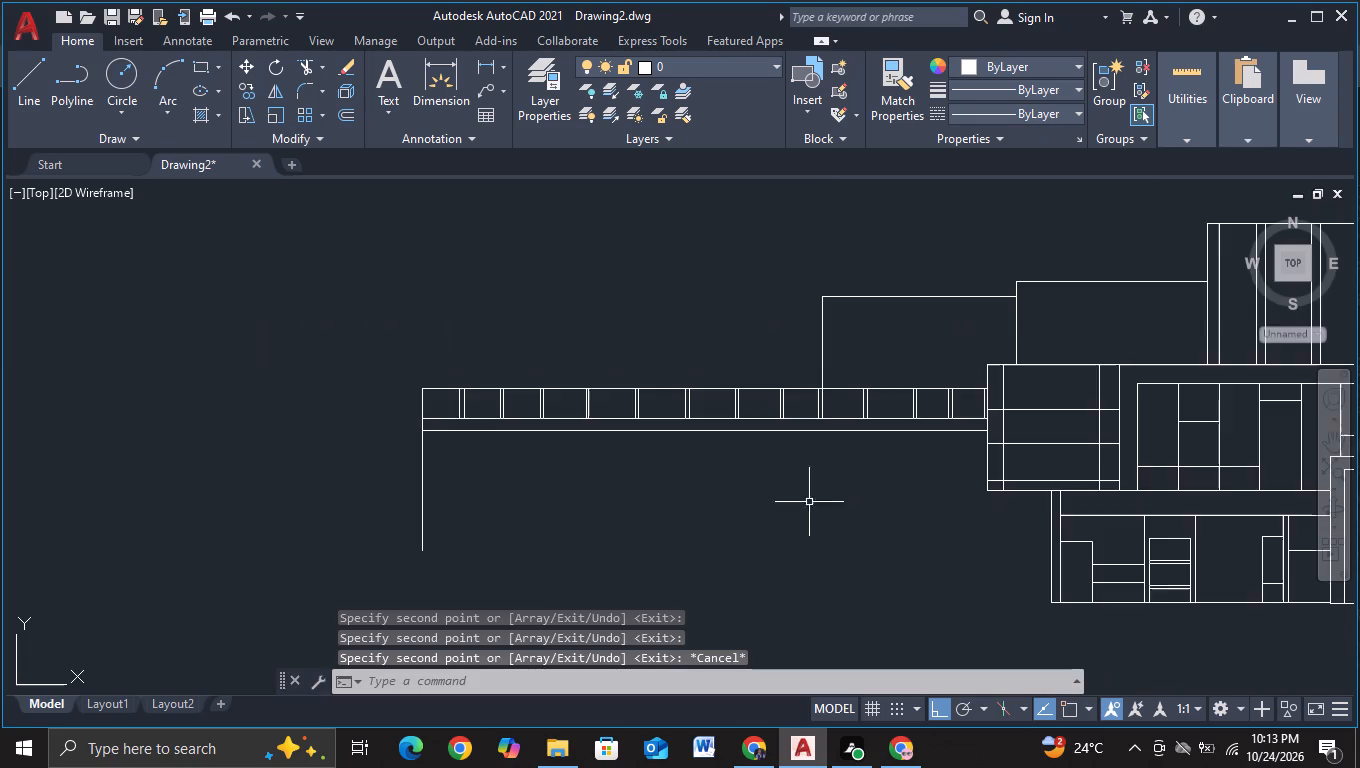
{"action": "middle_click_drag", "start_coordinate": [816, 518], "coordinate": [782, 449]}
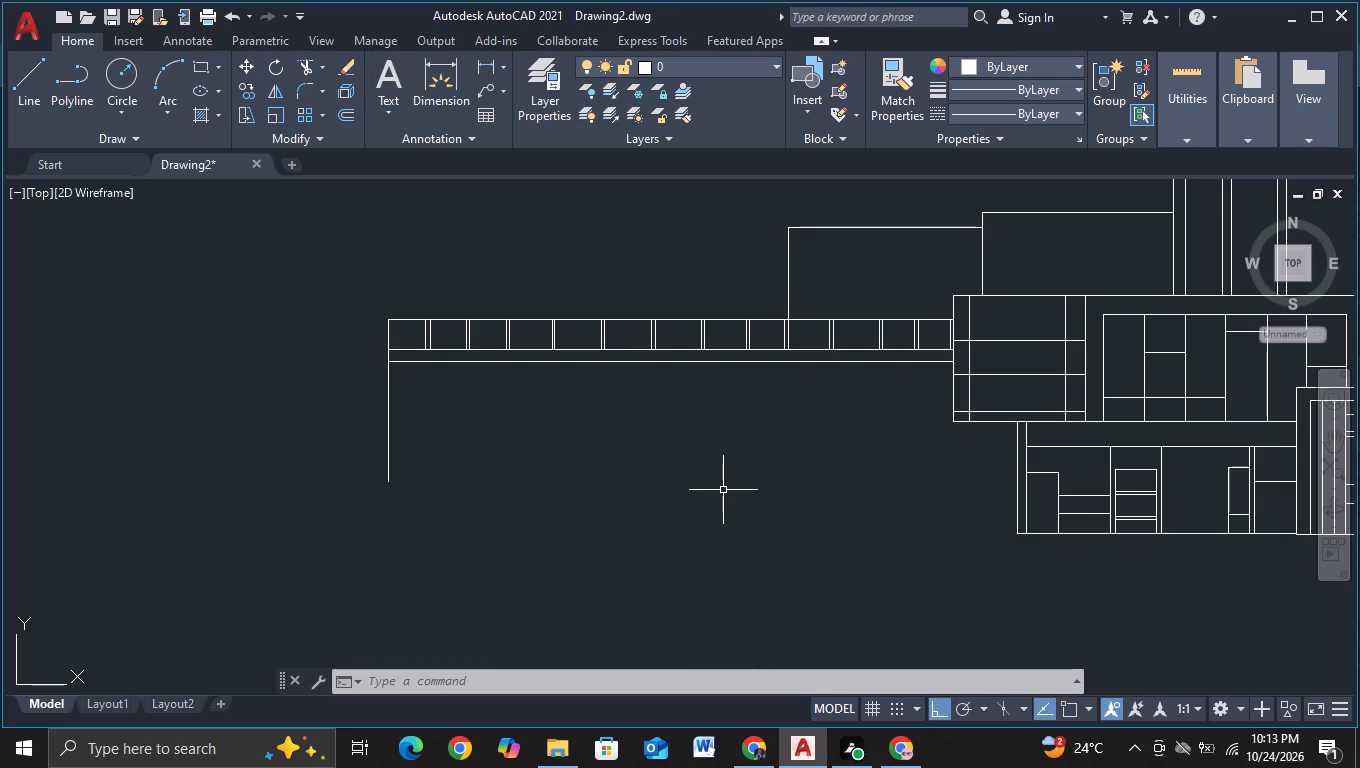
{"action": "middle_click_drag", "start_coordinate": [725, 490], "coordinate": [629, 501]}
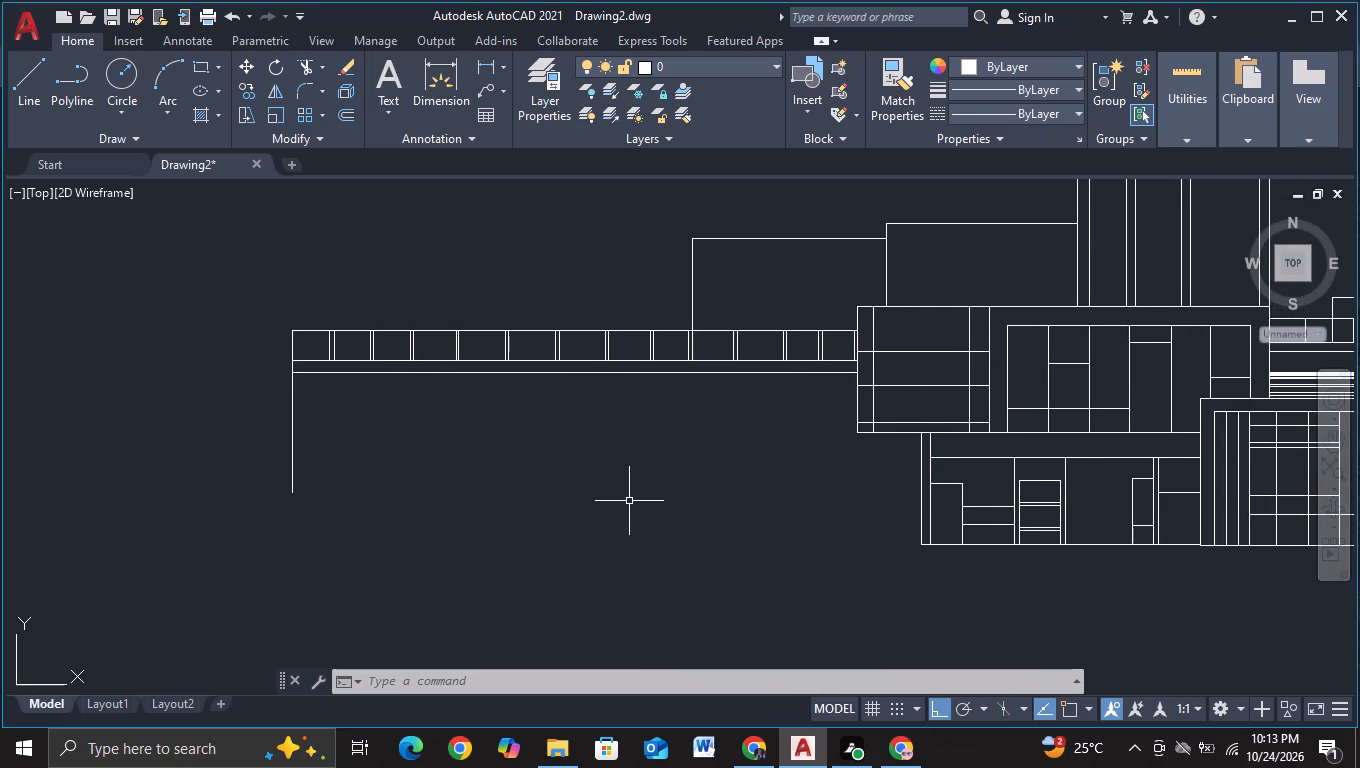
{"action": "scroll", "coordinate": [778, 504], "scroll_direction": "down", "scroll_amount": 1}
{"action": "middle_click_drag", "start_coordinate": [724, 509], "coordinate": [565, 475]}
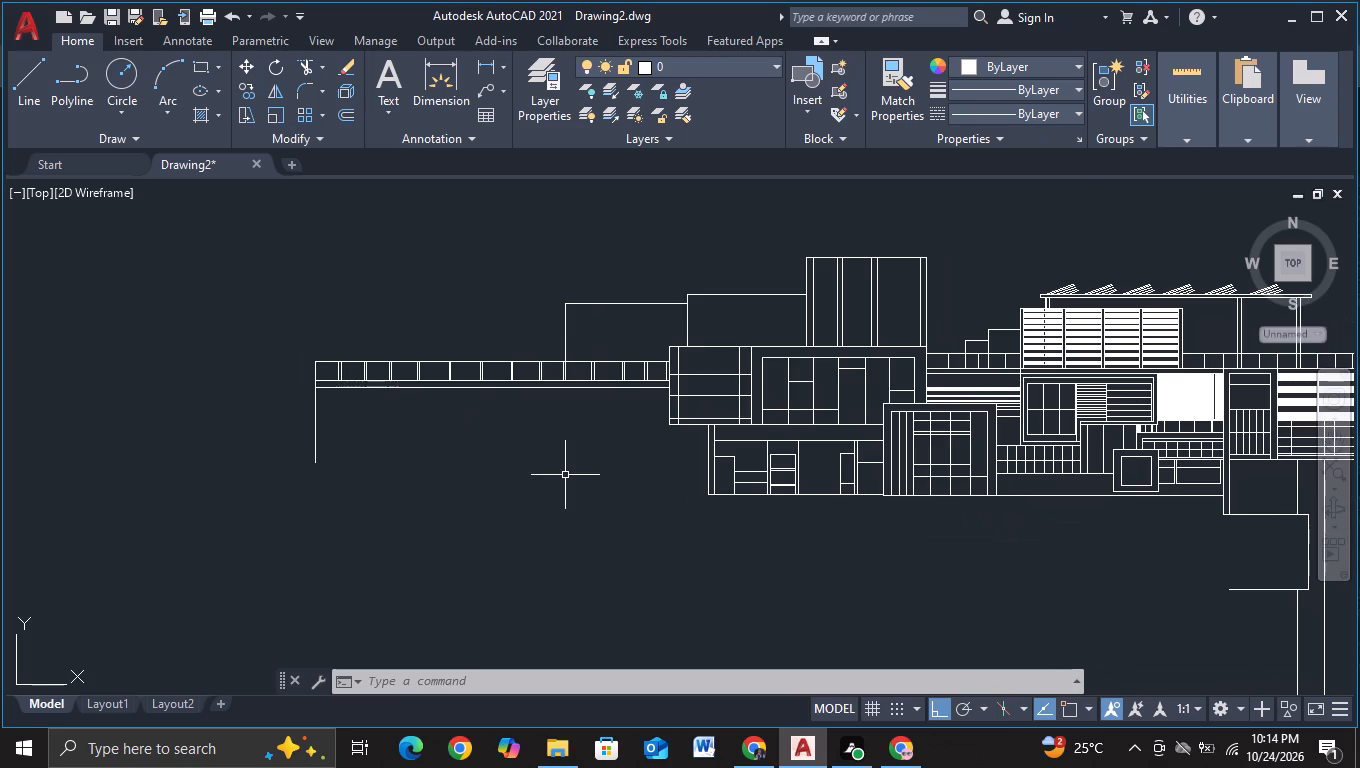
{"action": "left_click", "coordinate": [302, 61]}
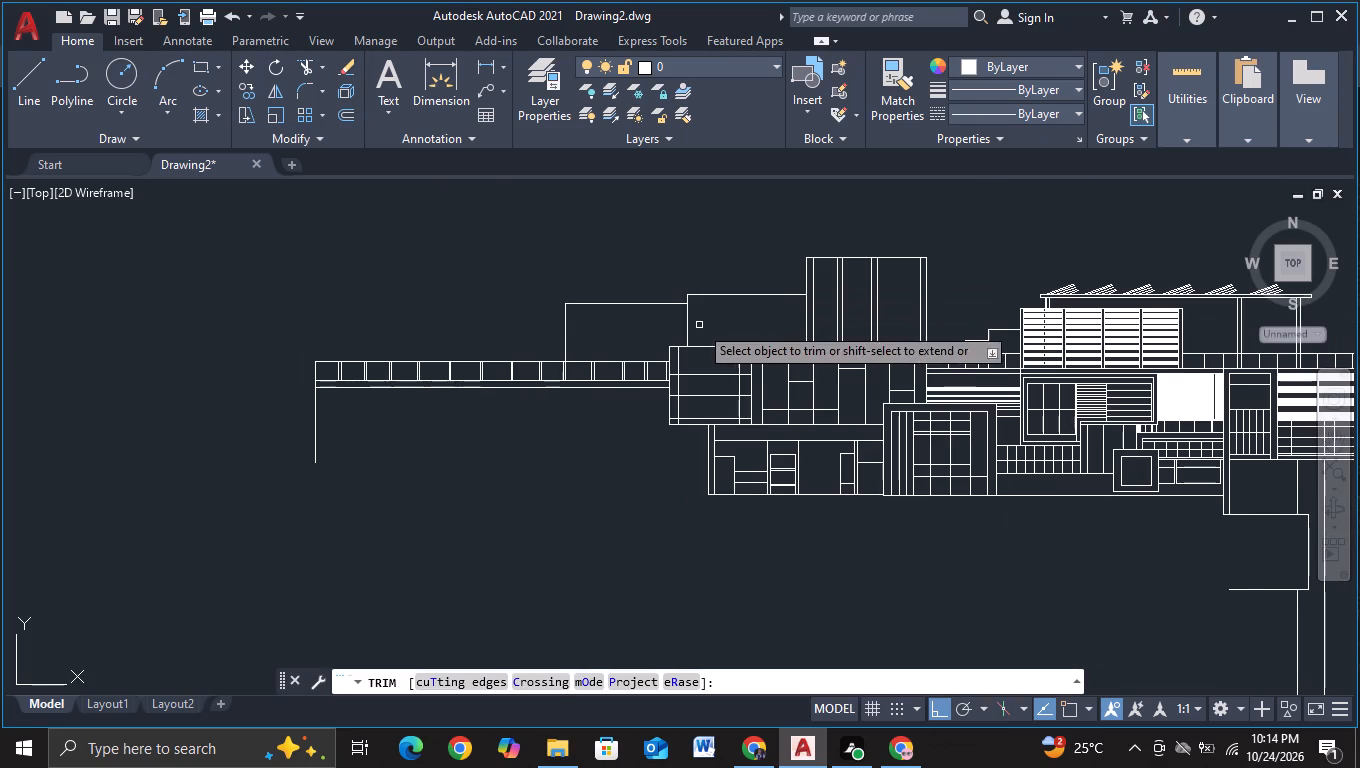
{"action": "scroll", "coordinate": [697, 329], "scroll_direction": "up", "scroll_amount": 2}
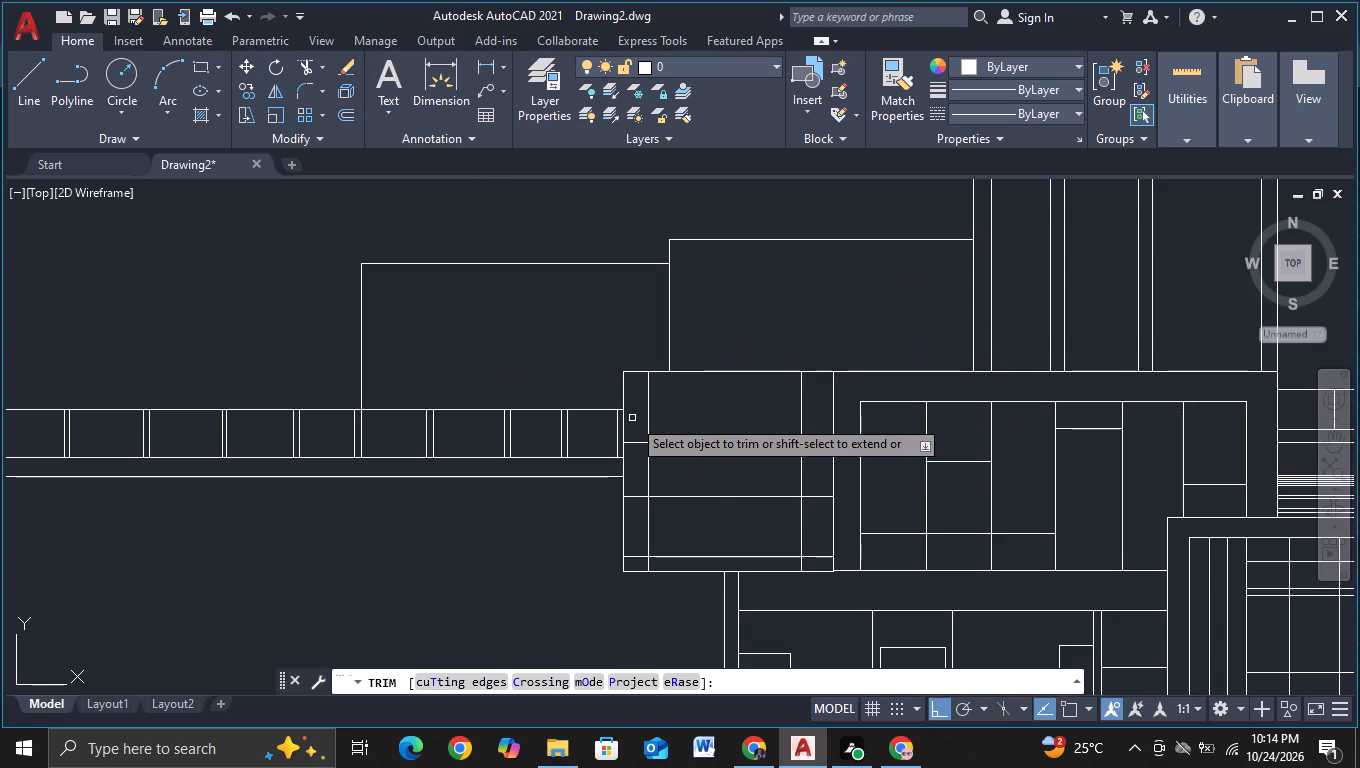
{"action": "left_click", "coordinate": [632, 418]}
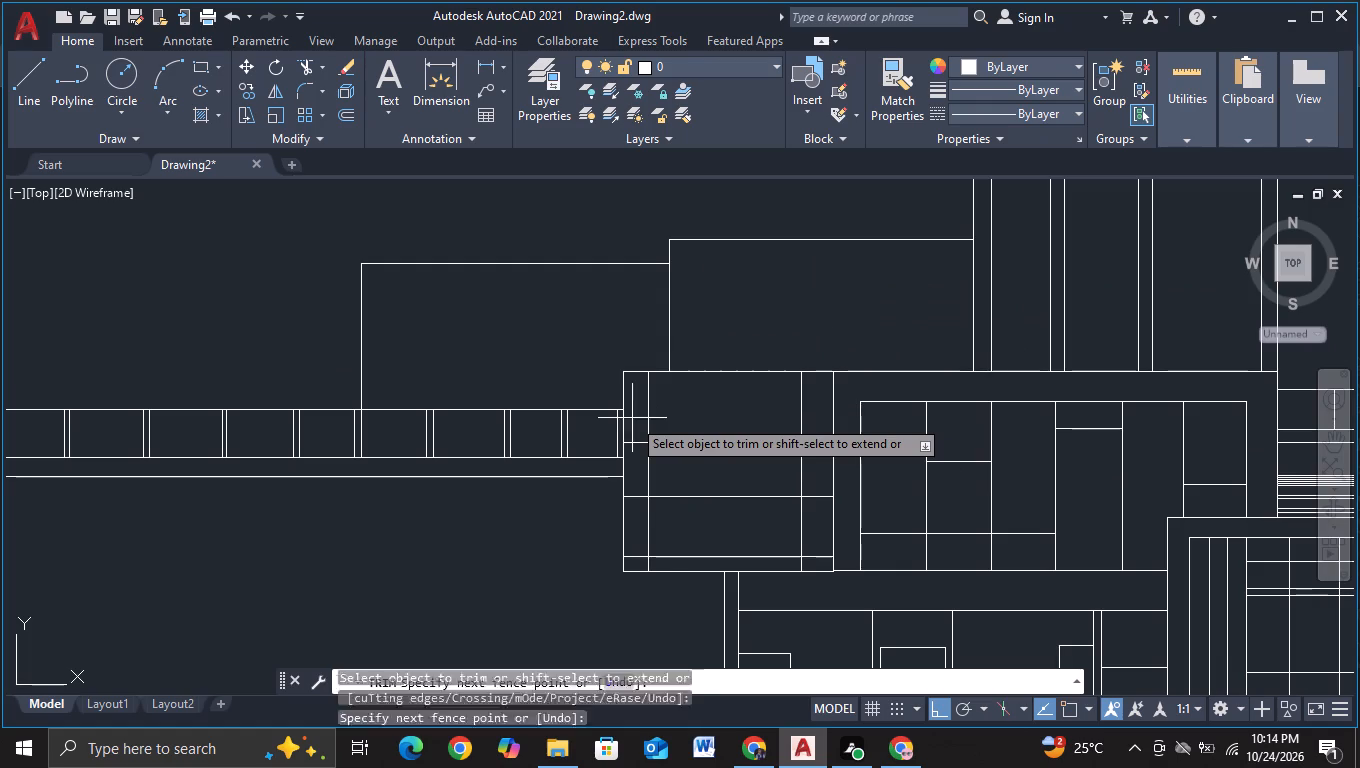
{"action": "left_click", "coordinate": [632, 562]}
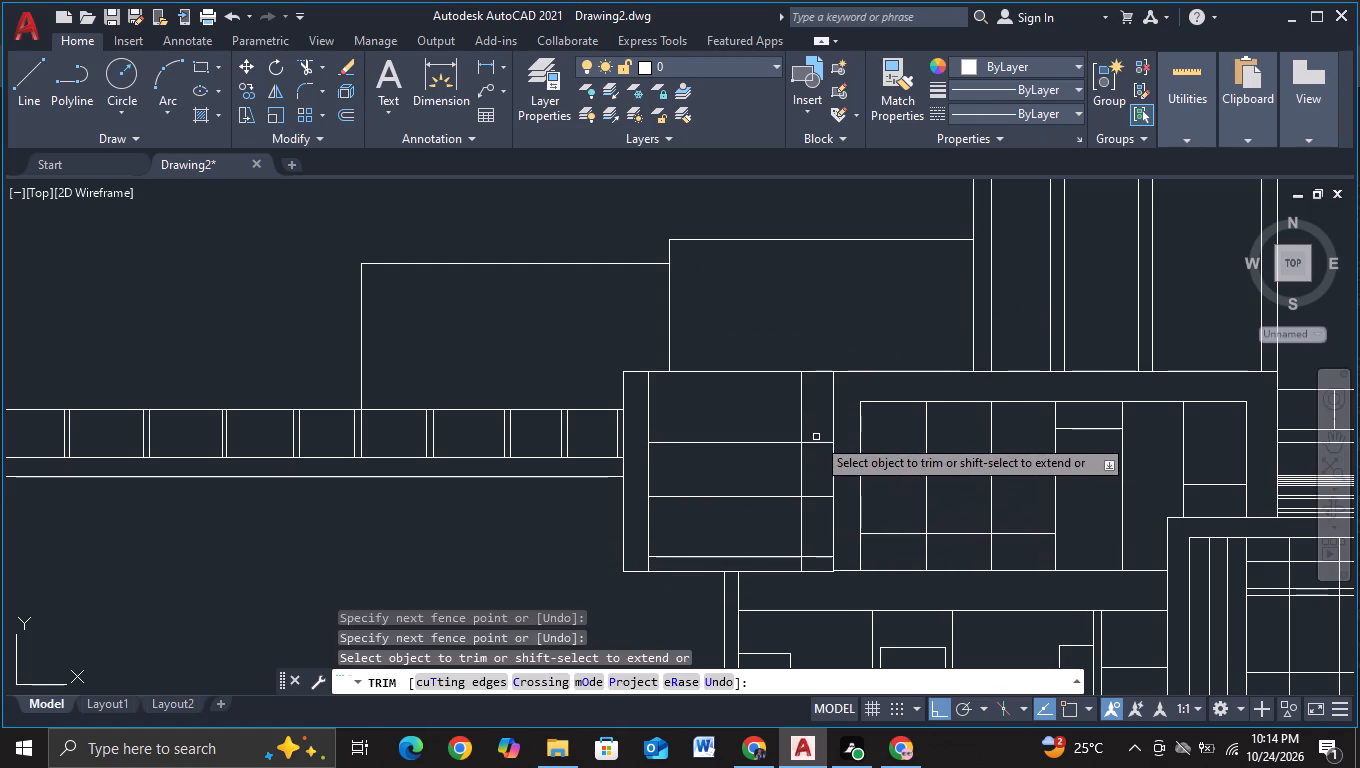
{"action": "left_click", "coordinate": [816, 437]}
{"action": "left_click", "coordinate": [823, 563]}
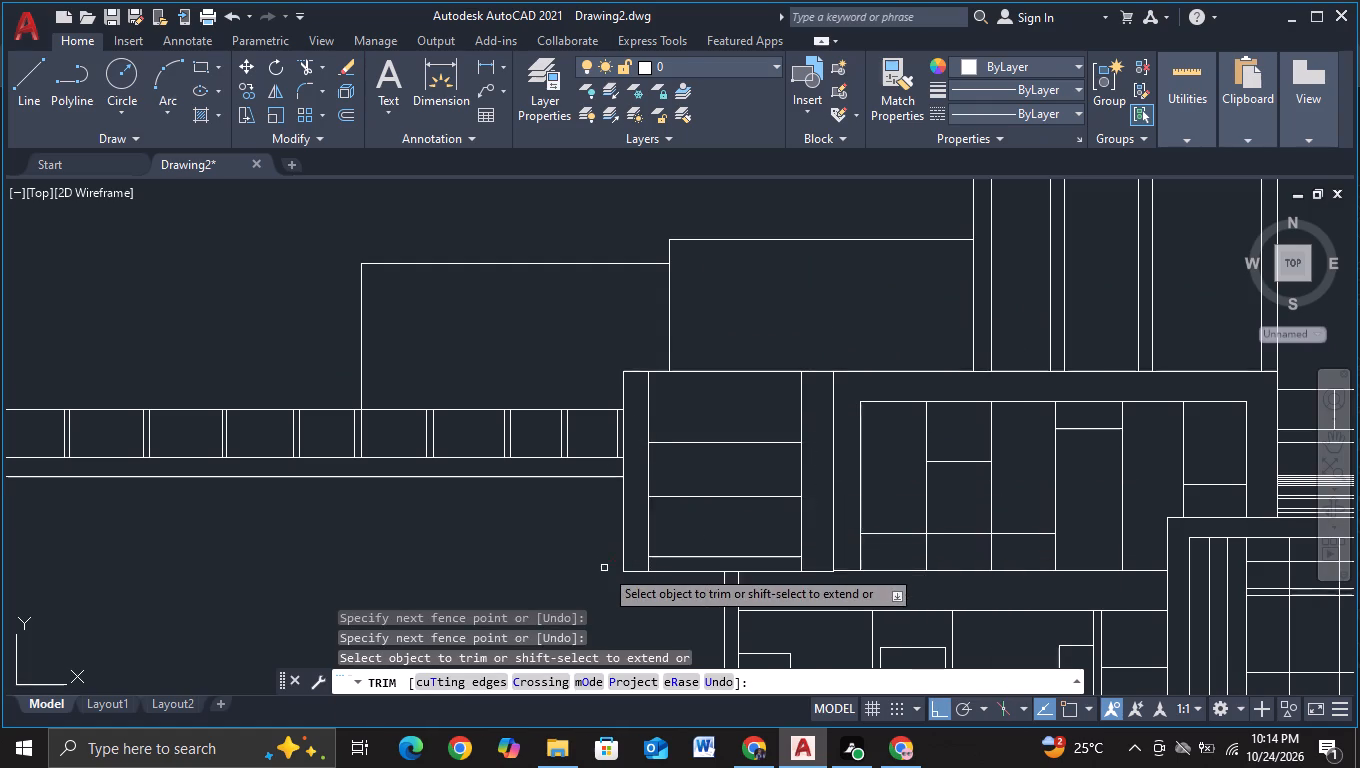
{"action": "scroll", "coordinate": [604, 568], "scroll_direction": "down", "scroll_amount": 1}
{"action": "middle_click_drag", "start_coordinate": [604, 568], "coordinate": [825, 419]}
{"action": "key", "text": "Escape"}
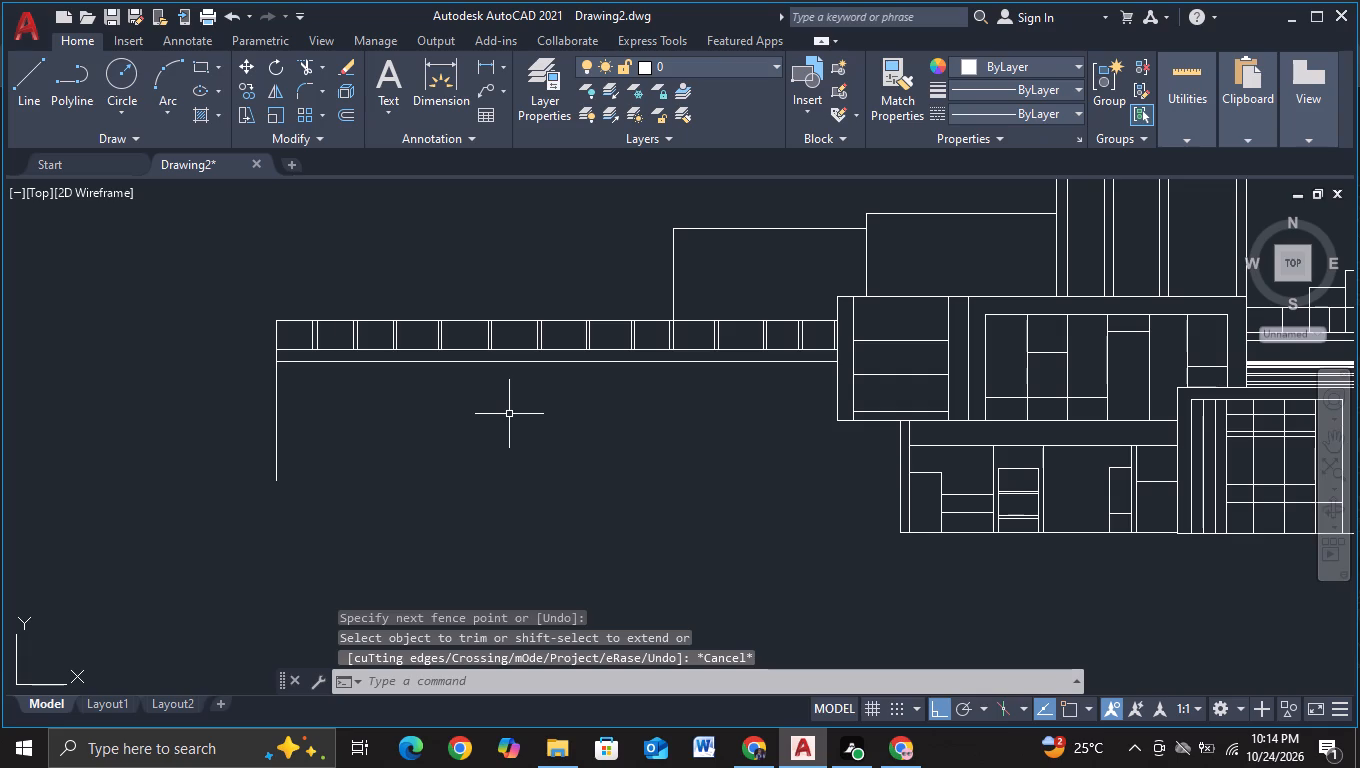
Copy the long band's bottom line a short distance straight down to add another parallel line below it.
{"action": "left_click", "coordinate": [30, 92]}
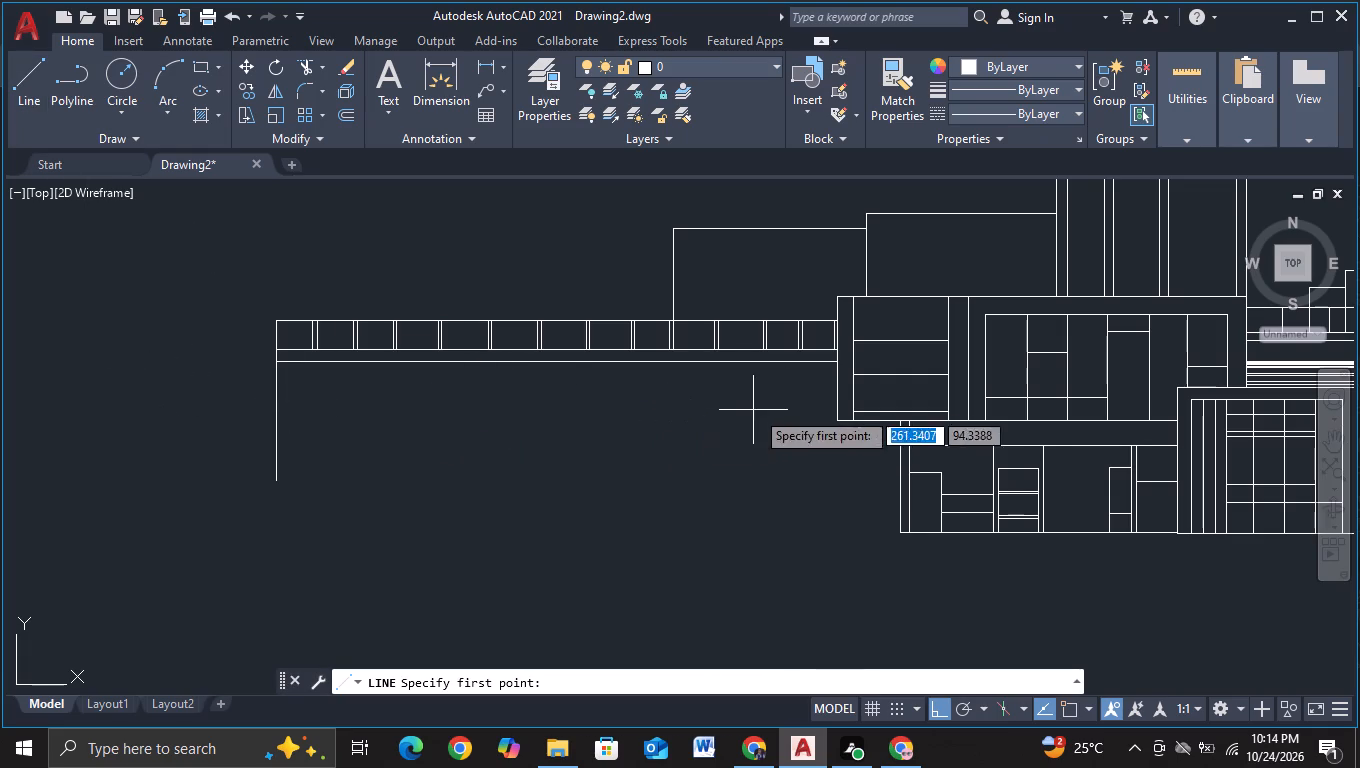
{"action": "key", "text": "Escape"}
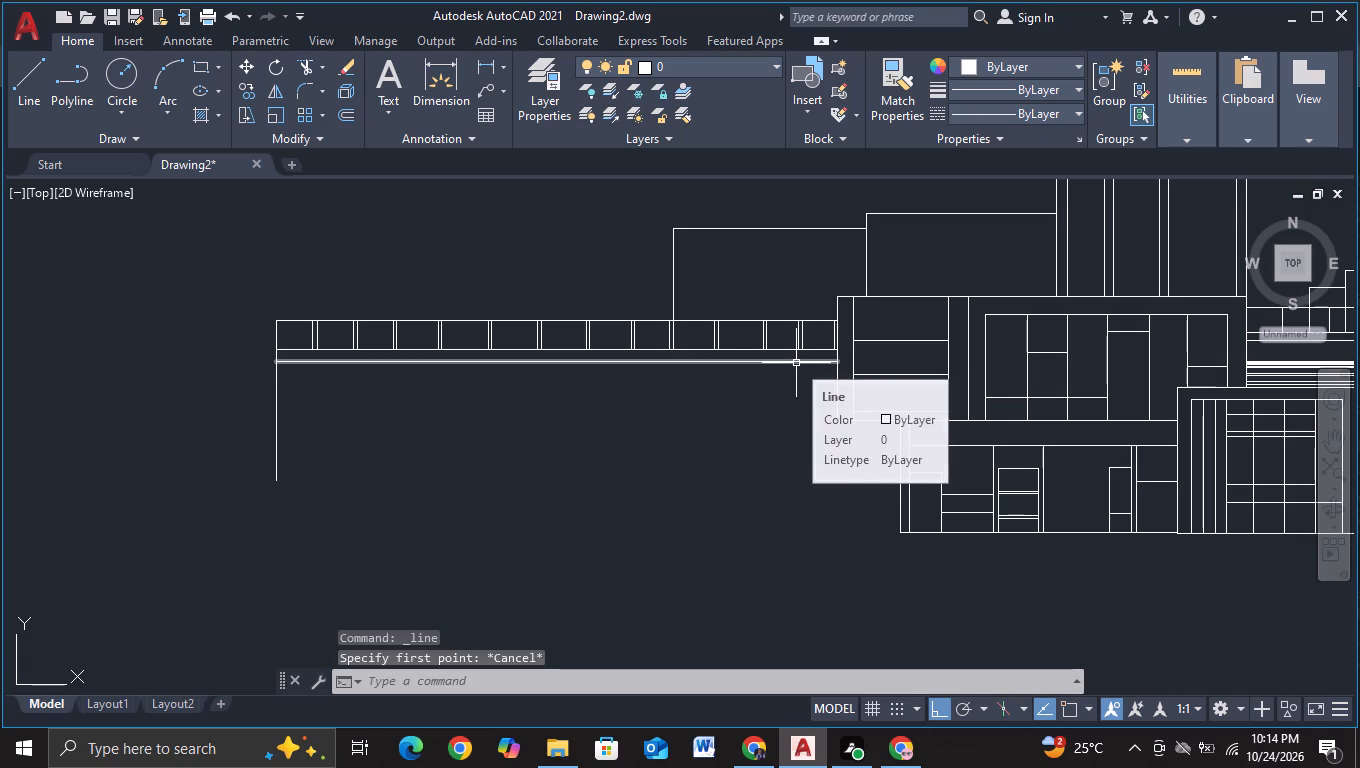
{"action": "left_click", "coordinate": [796, 363]}
{"action": "key", "text": "c"}
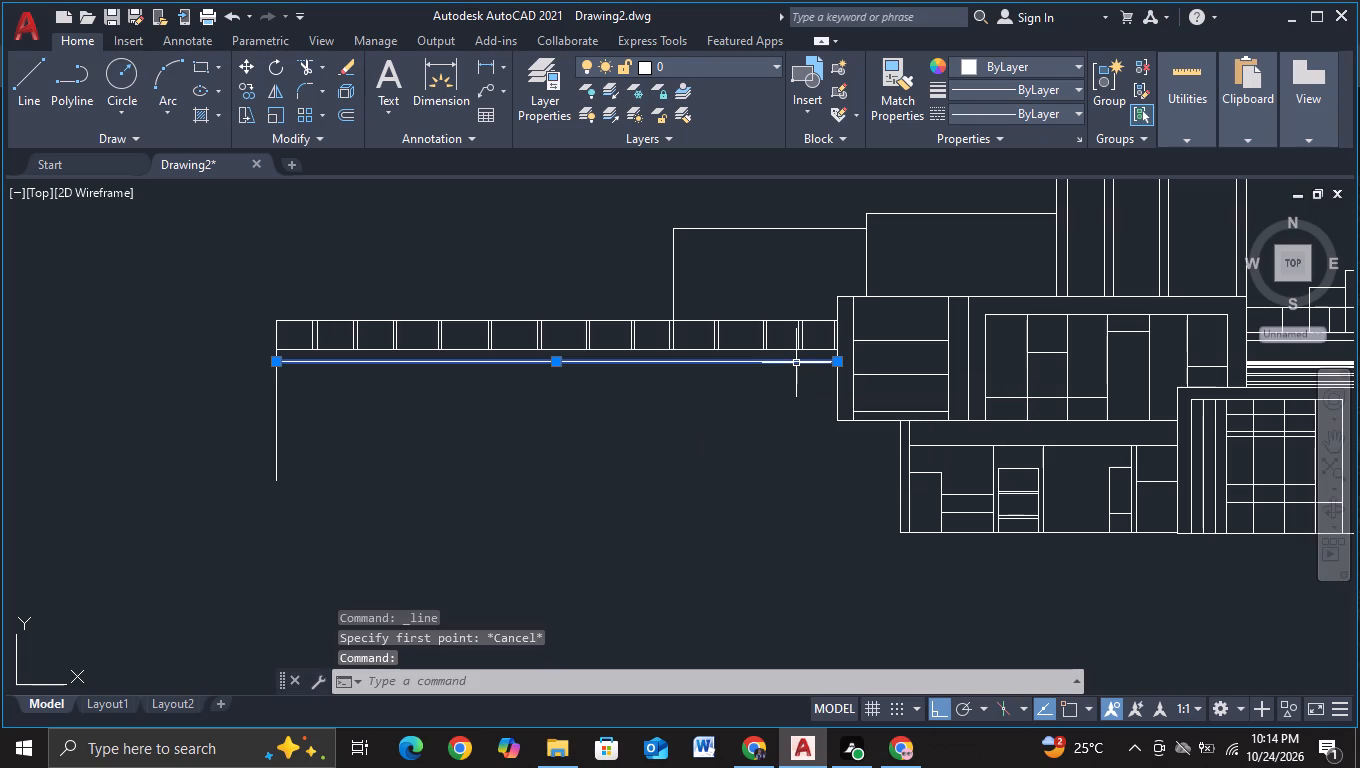
{"action": "left_click", "coordinate": [838, 422]}
{"action": "left_click", "coordinate": [700, 428]}
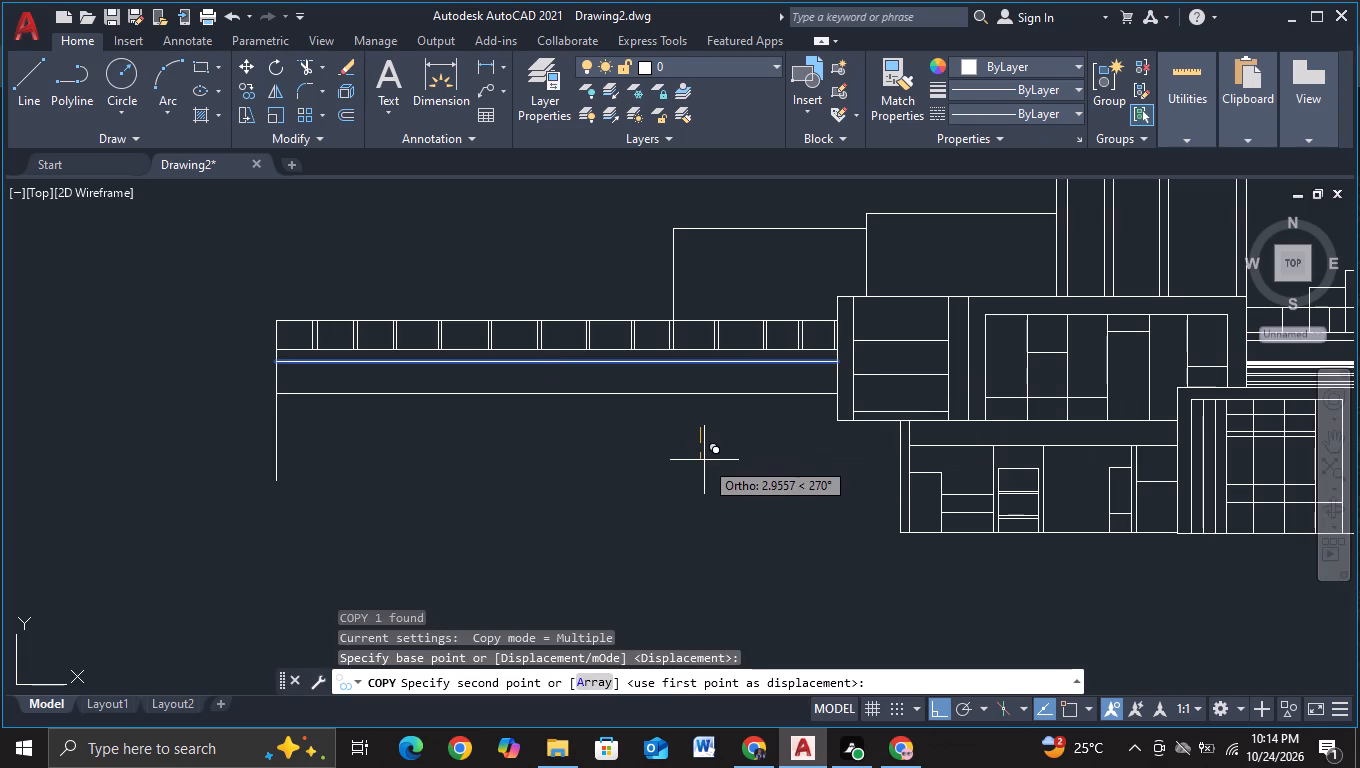
{"action": "left_click", "coordinate": [705, 454]}
{"action": "key", "text": "Escape"}
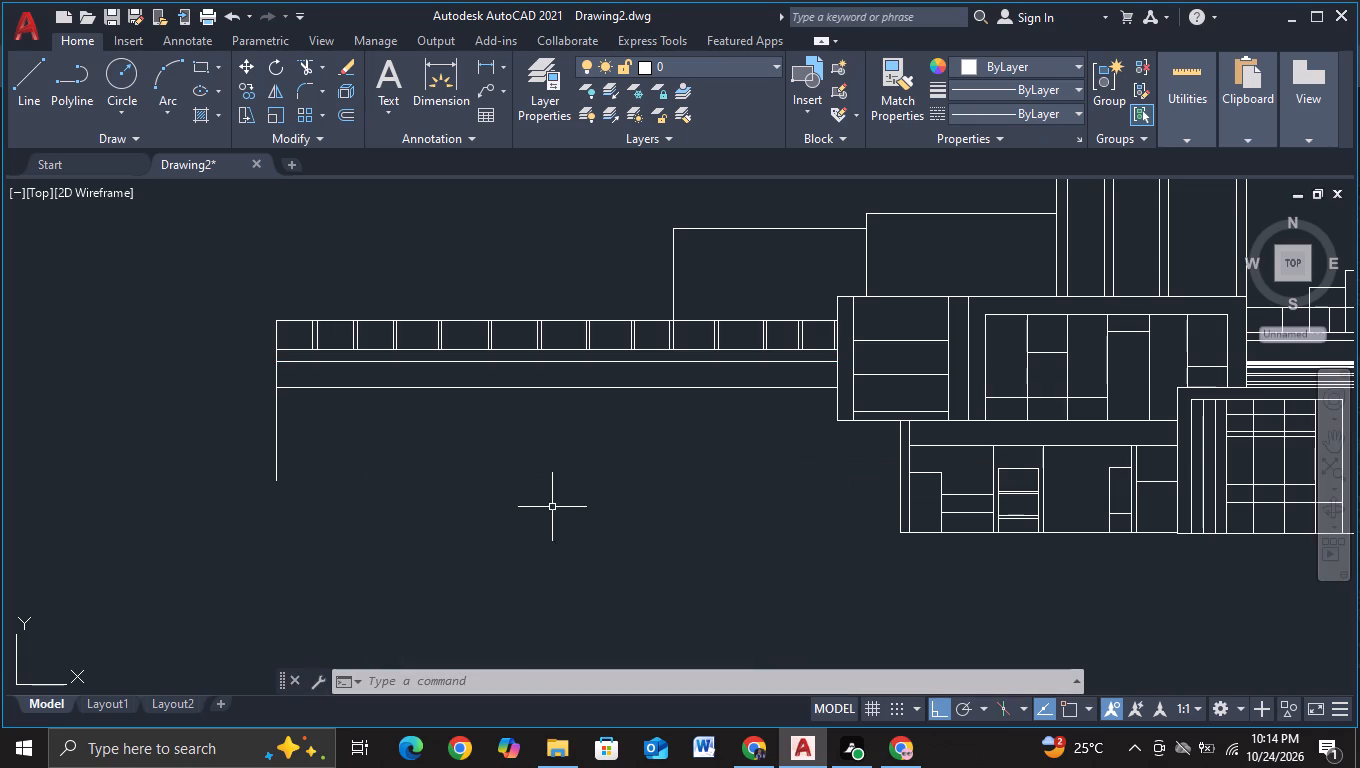
Draw a pier outline below the left-hand block, running about 17 units down from its lower-left corner and closing up to the lower block's bottom edge.
{"action": "scroll", "coordinate": [576, 504], "scroll_direction": "down", "scroll_amount": 1}
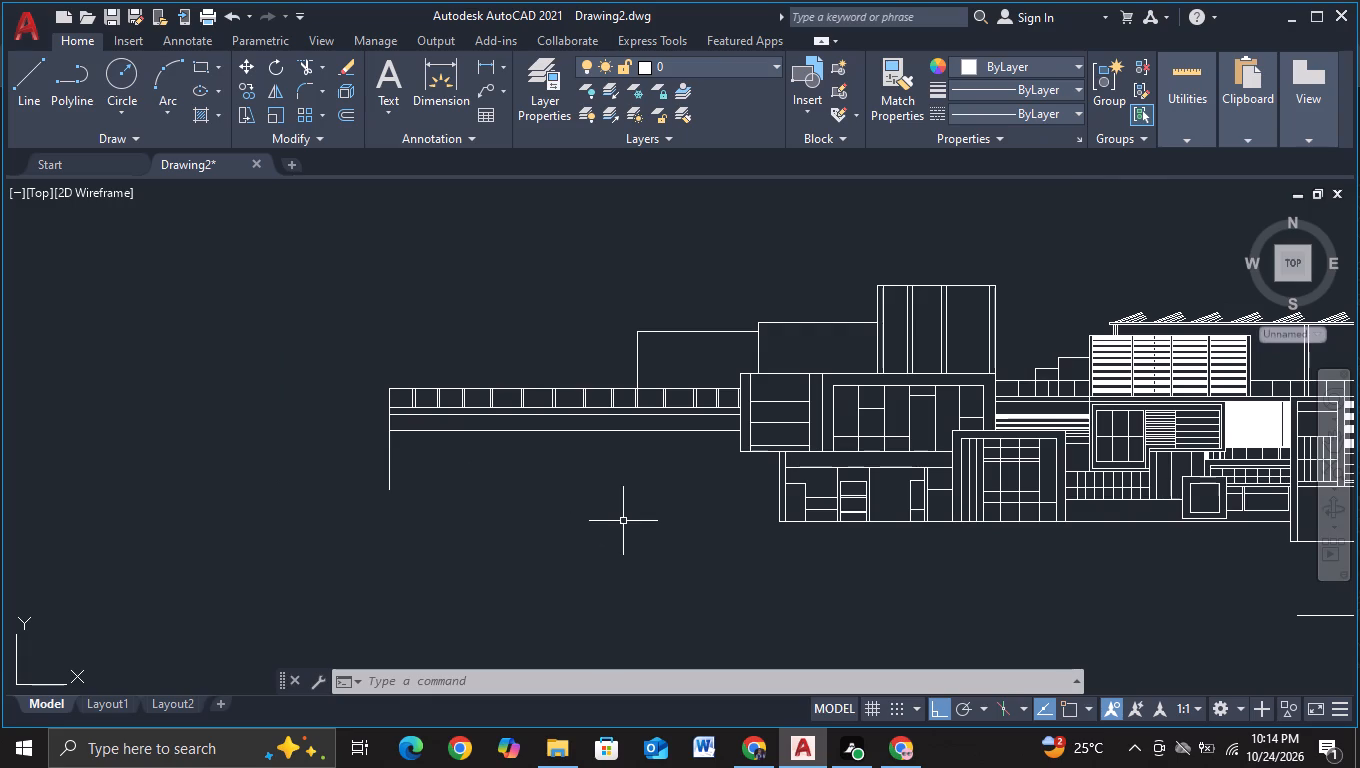
{"action": "scroll", "coordinate": [657, 530], "scroll_direction": "up", "scroll_amount": 1}
{"action": "middle_click_drag", "start_coordinate": [676, 535], "coordinate": [567, 530]}
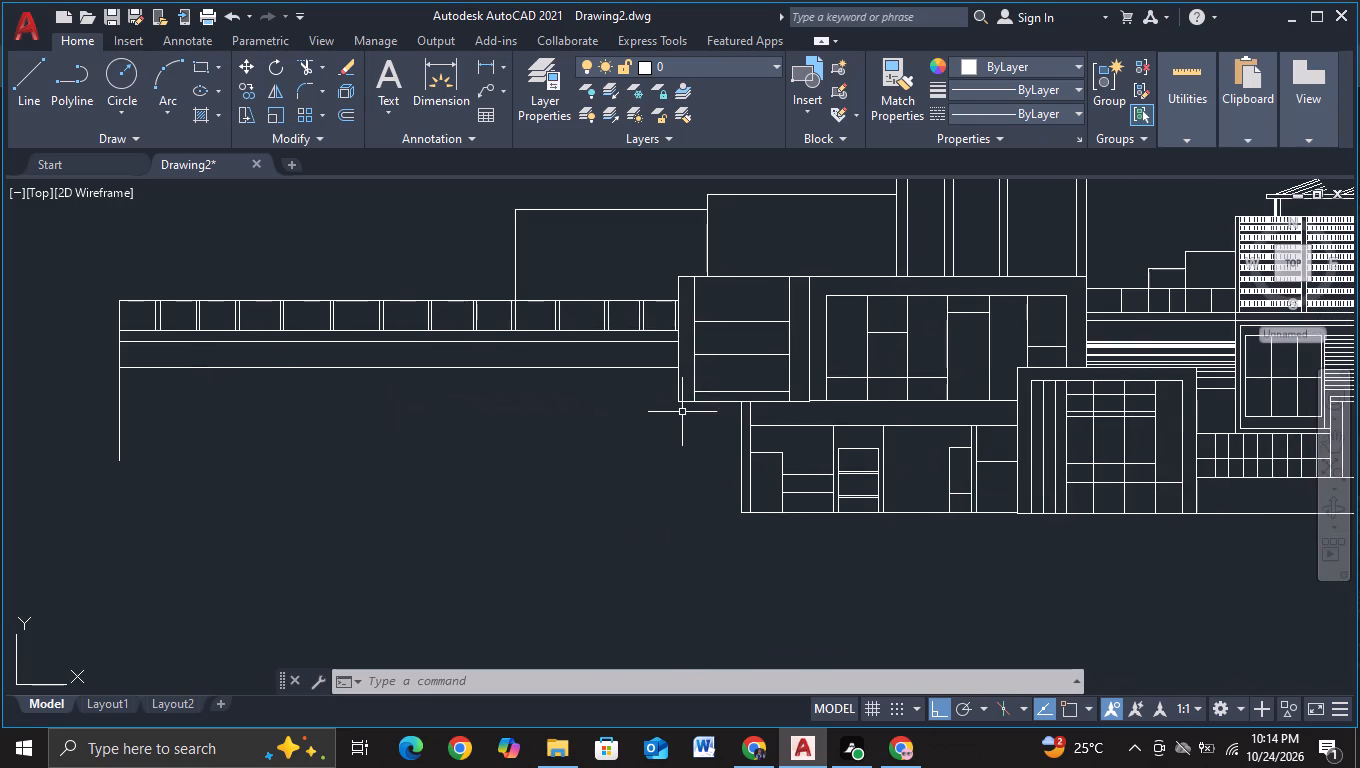
{"action": "left_click", "coordinate": [11, 84]}
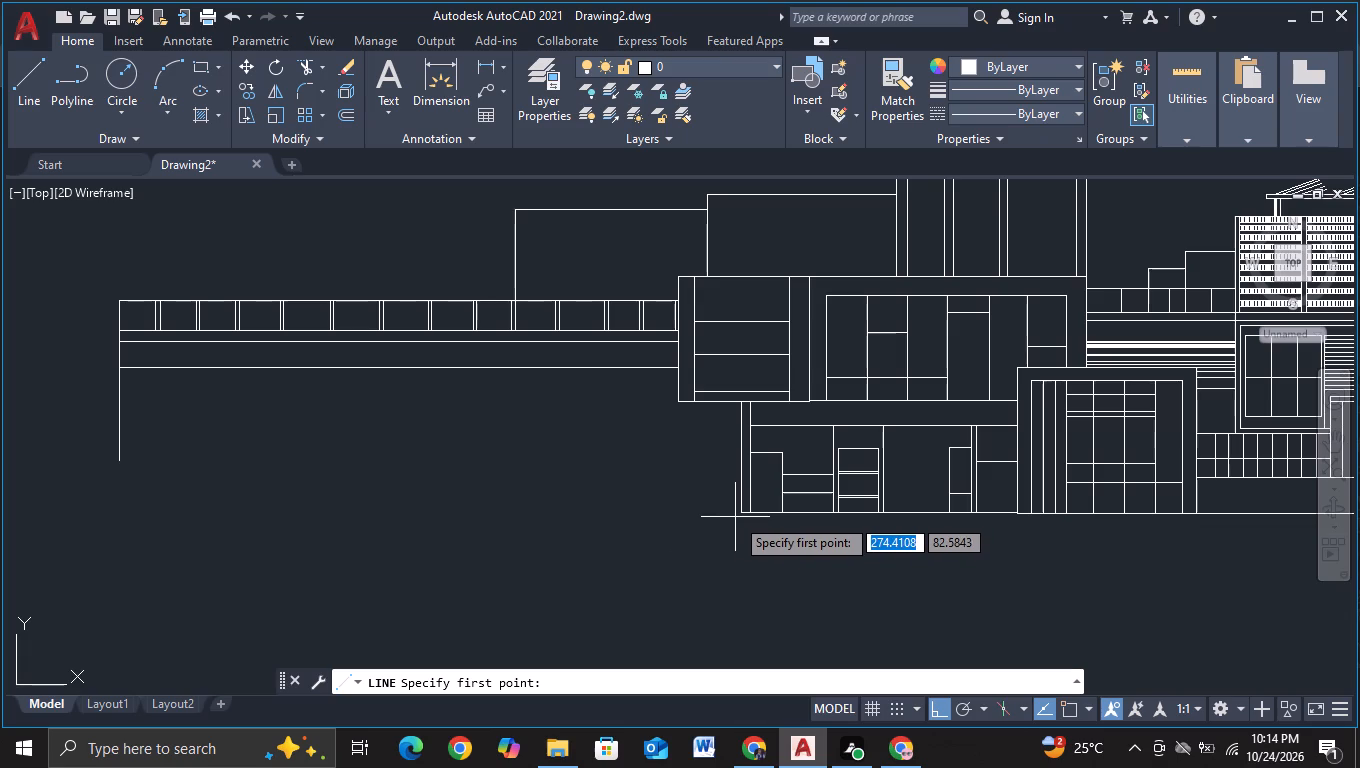
{"action": "key", "text": "F3"}
{"action": "left_click", "coordinate": [676, 402]}
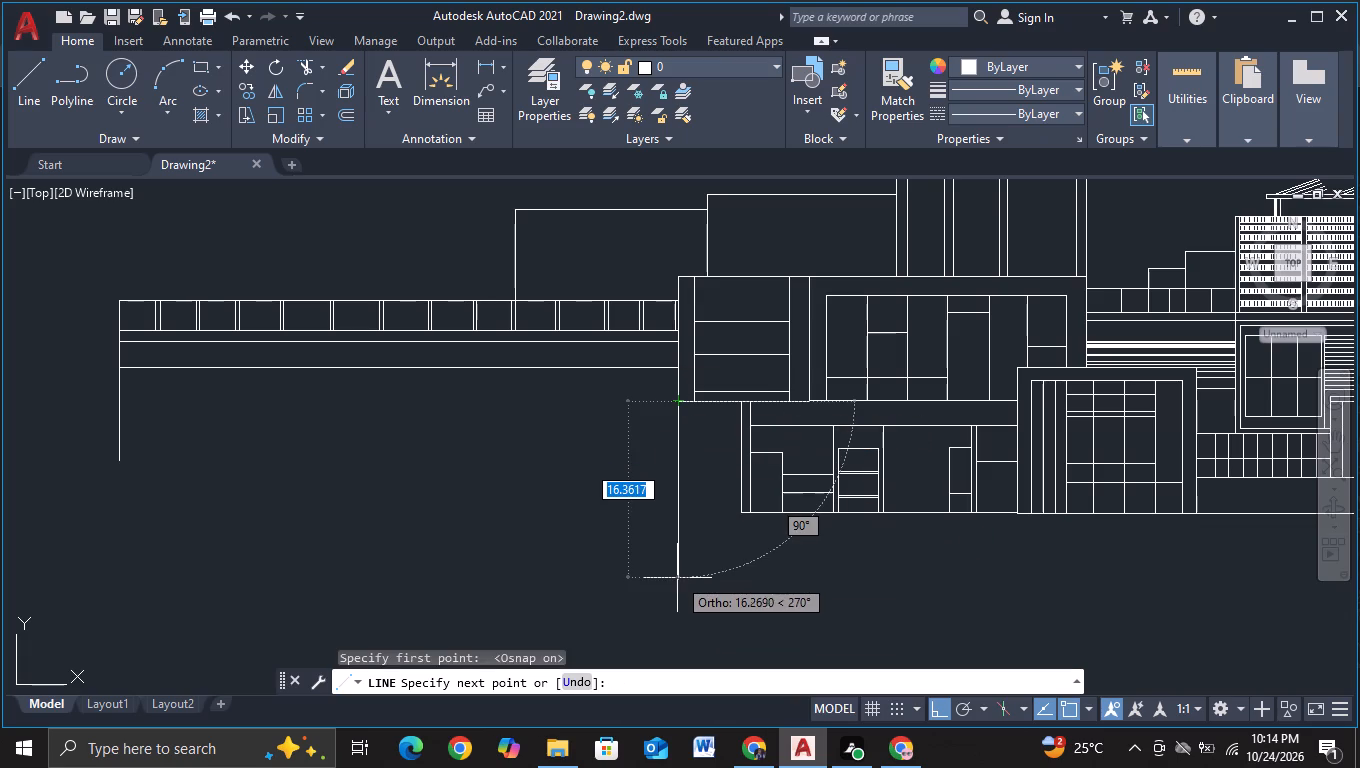
{"action": "left_click", "coordinate": [680, 584]}
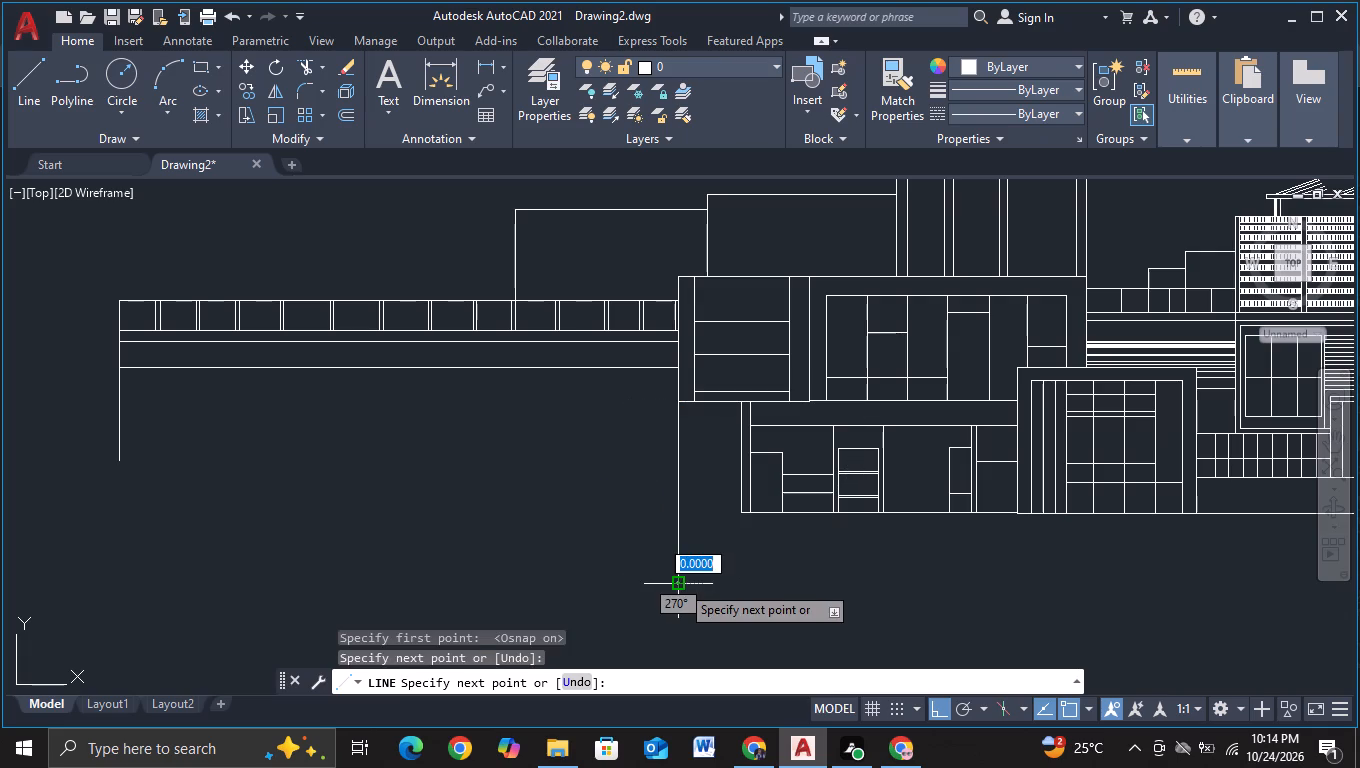
{"action": "key", "text": "Escape"}
{"action": "left_click", "coordinate": [27, 101]}
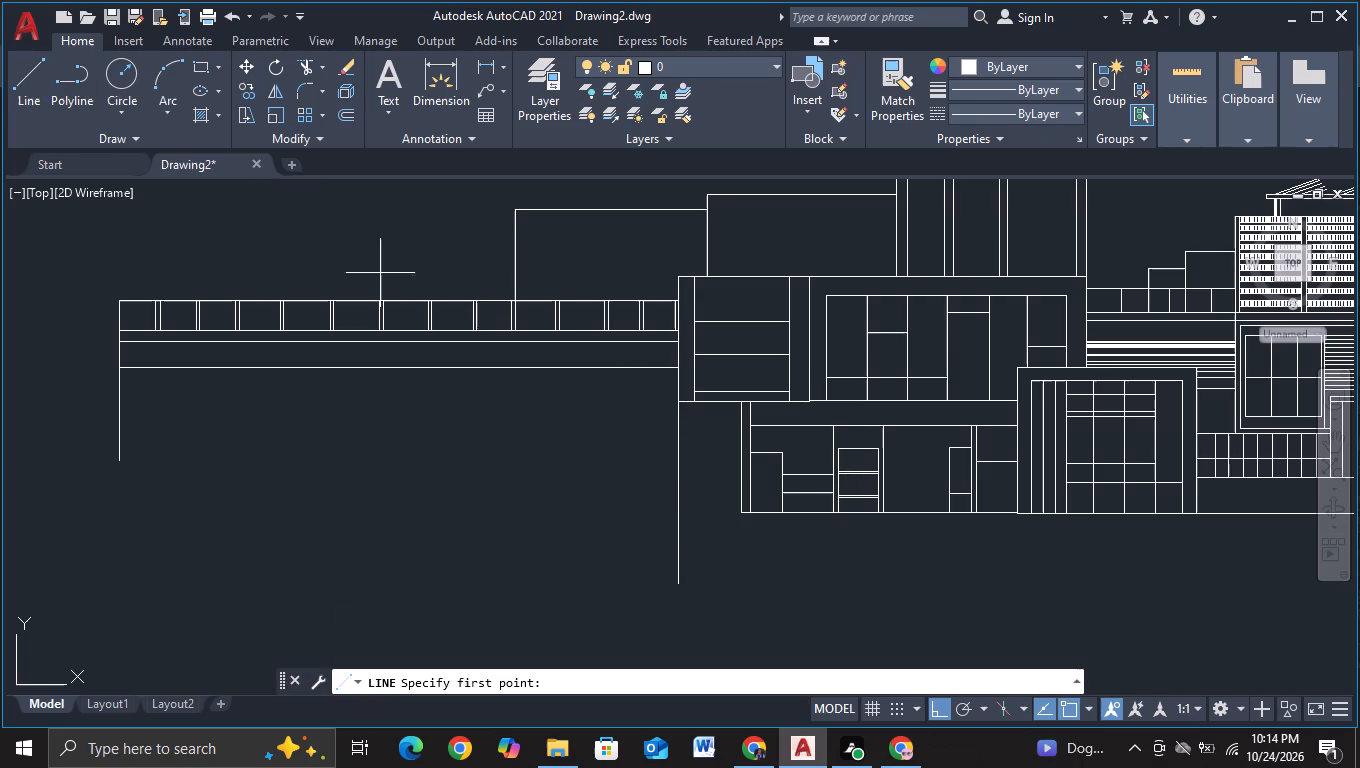
{"action": "left_click", "coordinate": [749, 518]}
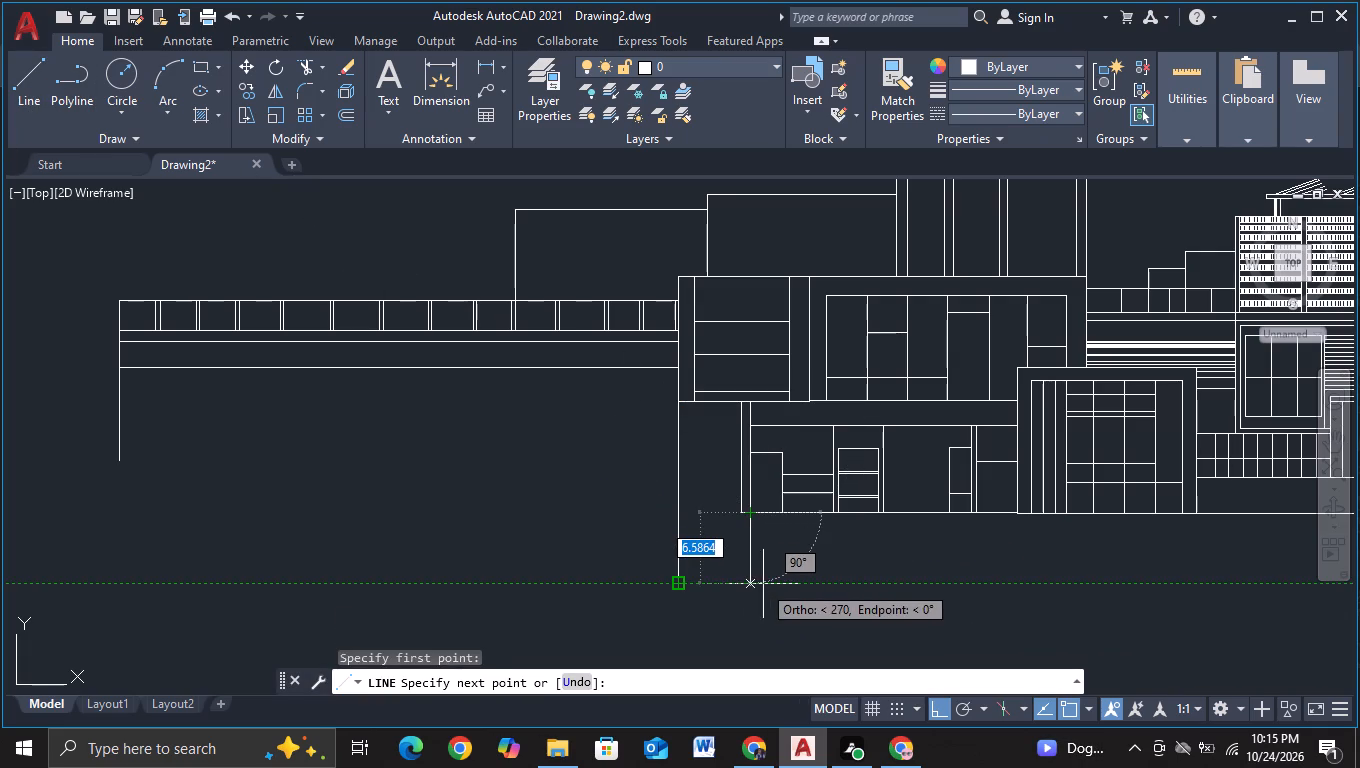
{"action": "left_click", "coordinate": [751, 584]}
{"action": "left_click", "coordinate": [677, 585]}
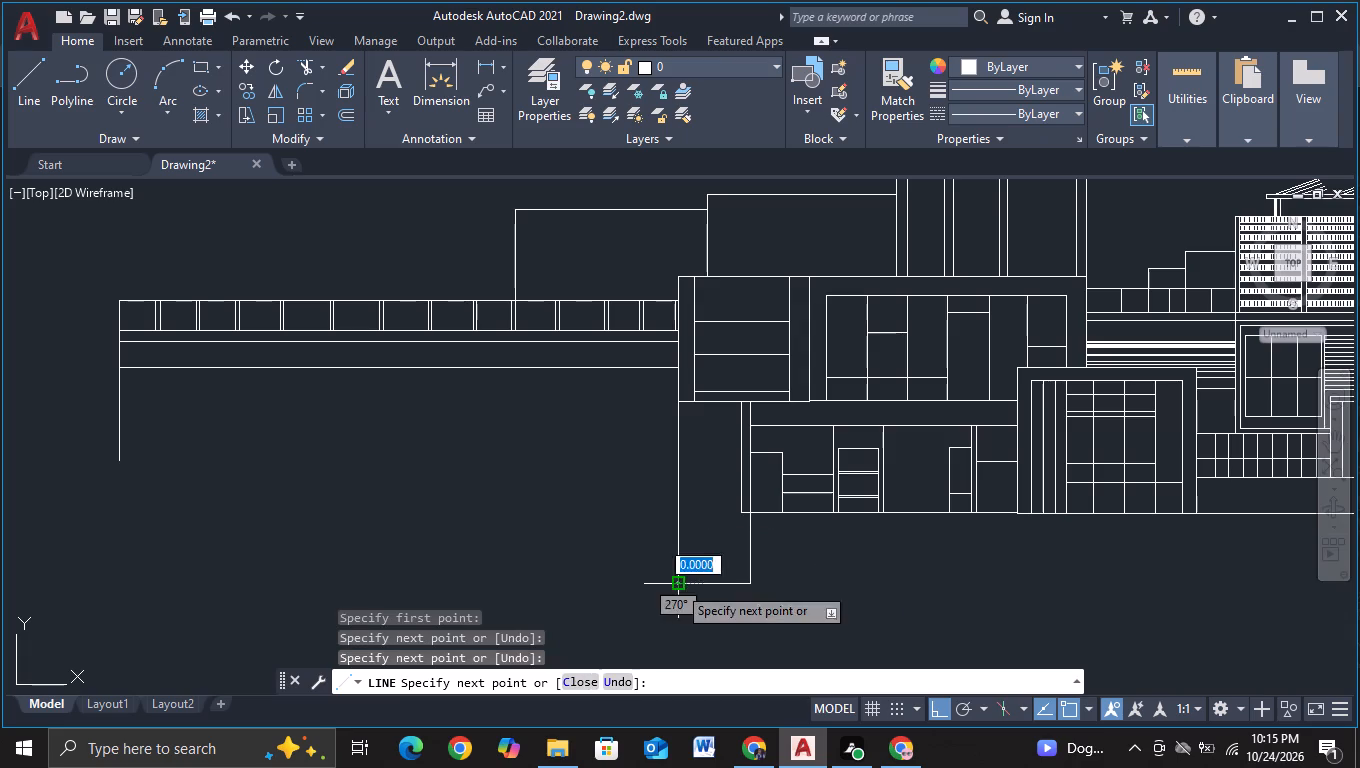
{"action": "key", "text": "Escape"}
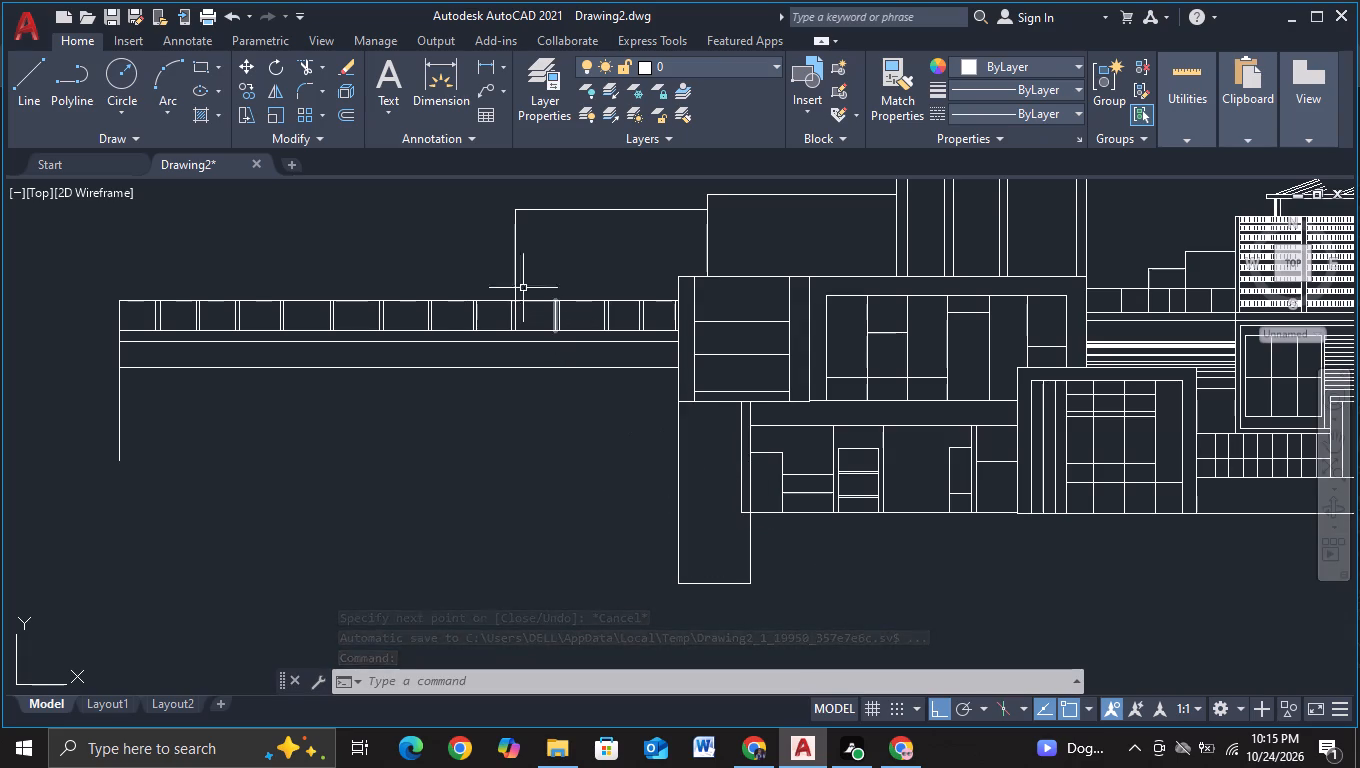
Trim the left-hand block's bottom line where it crosses the narrow left margin.
{"action": "left_click", "coordinate": [307, 65]}
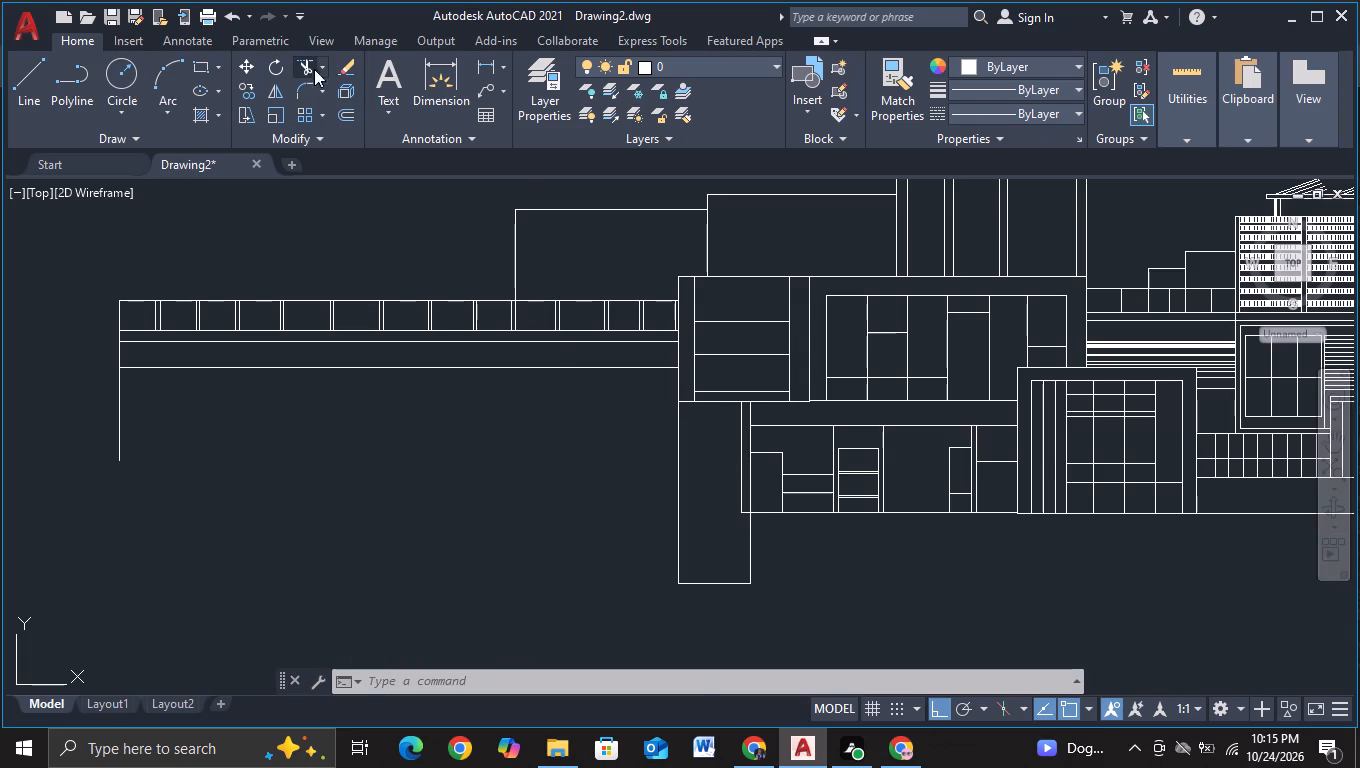
{"action": "left_click", "coordinate": [686, 403]}
{"action": "key", "text": "Escape"}
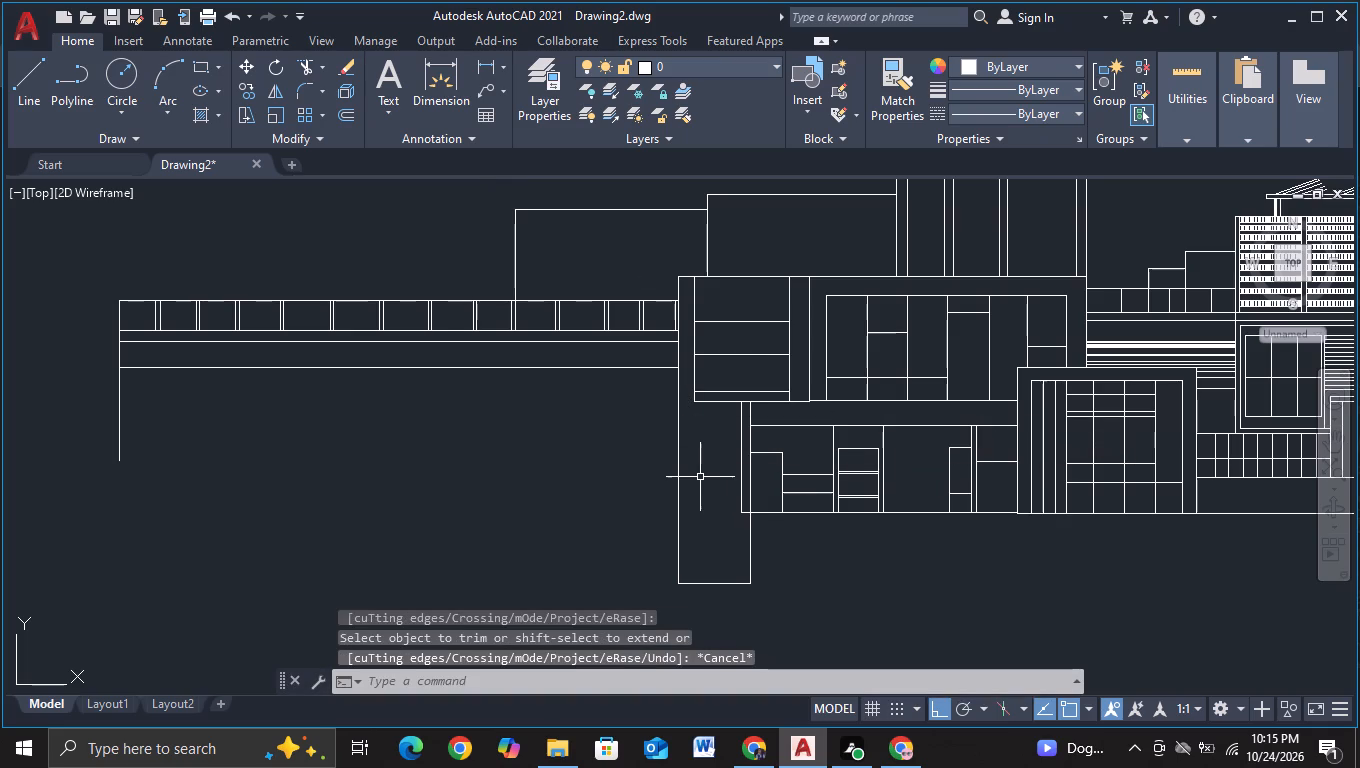
Extend the left margin's inner vertical line down to the base of the new pier.
{"action": "key", "text": "e"}
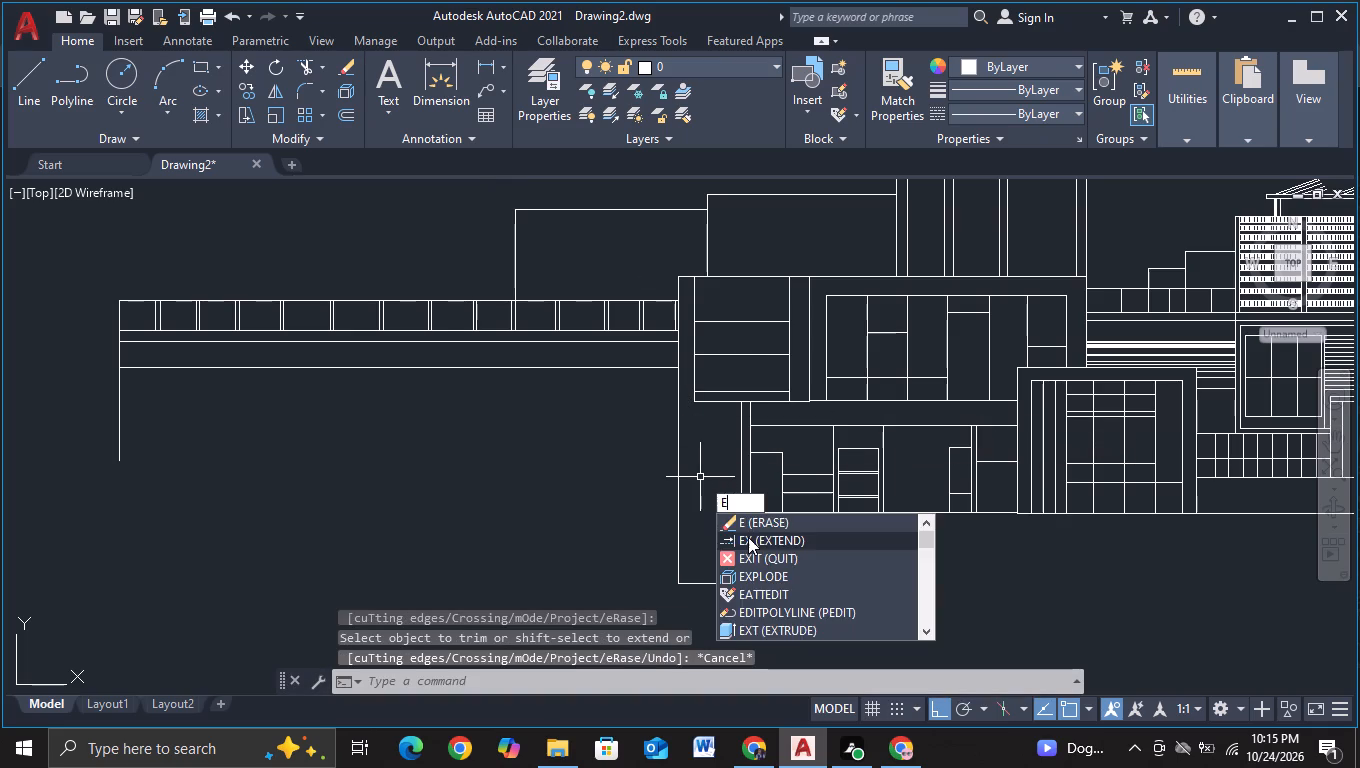
{"action": "left_click", "coordinate": [748, 537]}
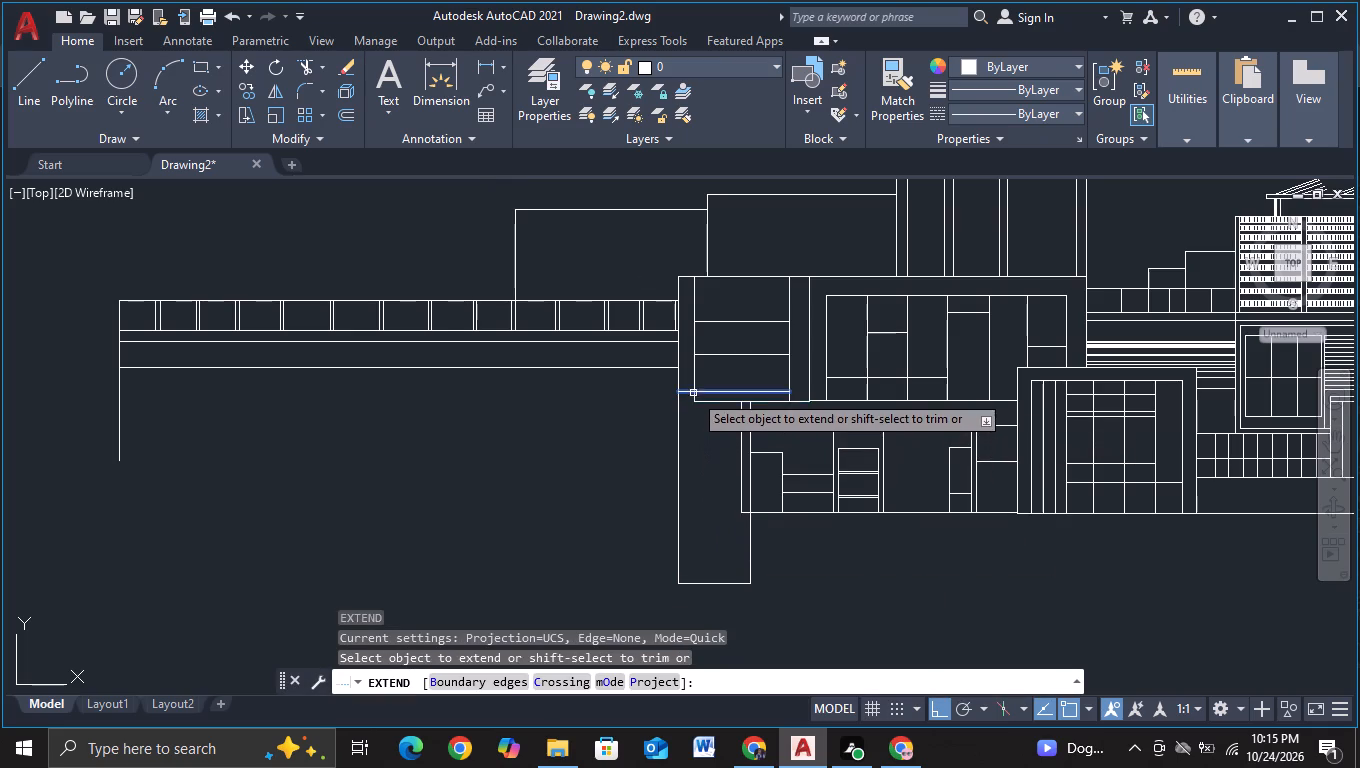
{"action": "left_click", "coordinate": [693, 377]}
{"action": "key", "text": "Escape"}
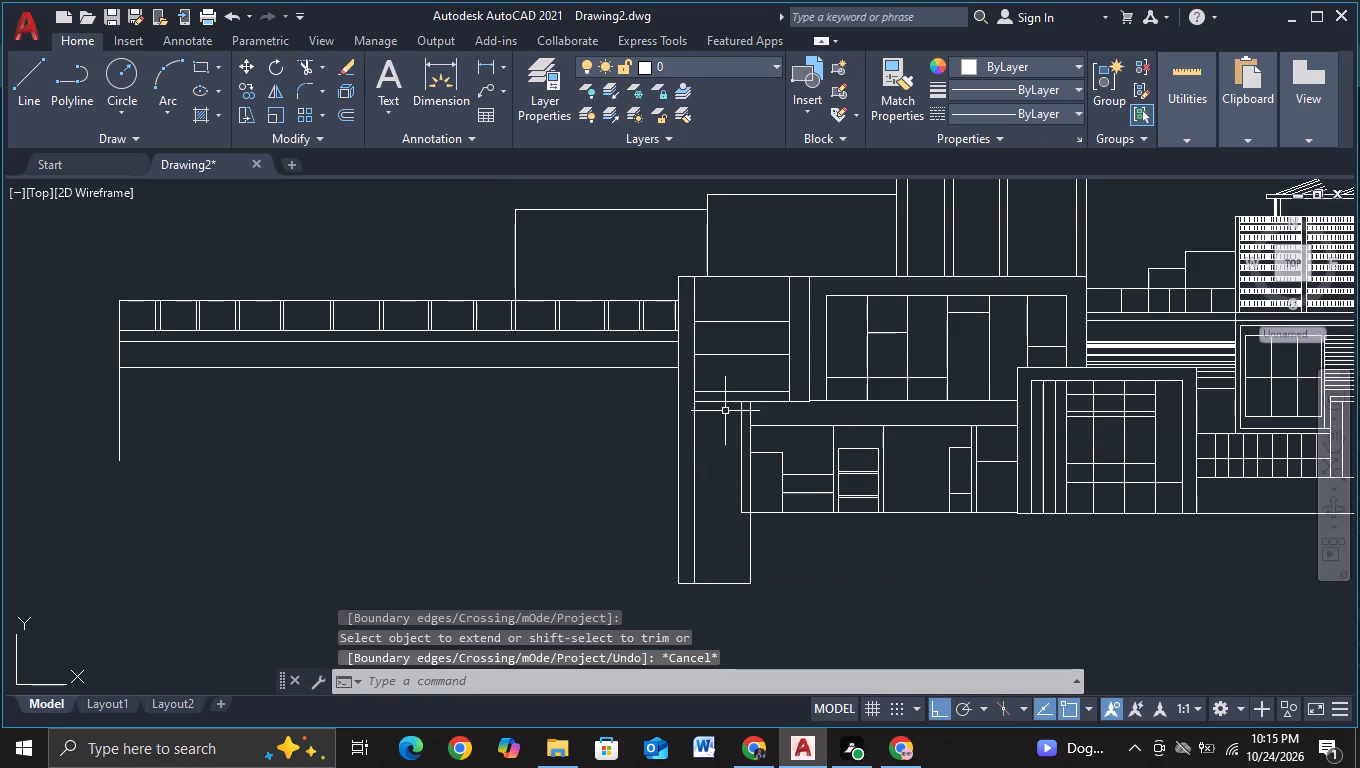
Trim the left-hand block's bottom line below its central panel so the panel opens into the pier.
{"action": "left_click", "coordinate": [723, 399]}
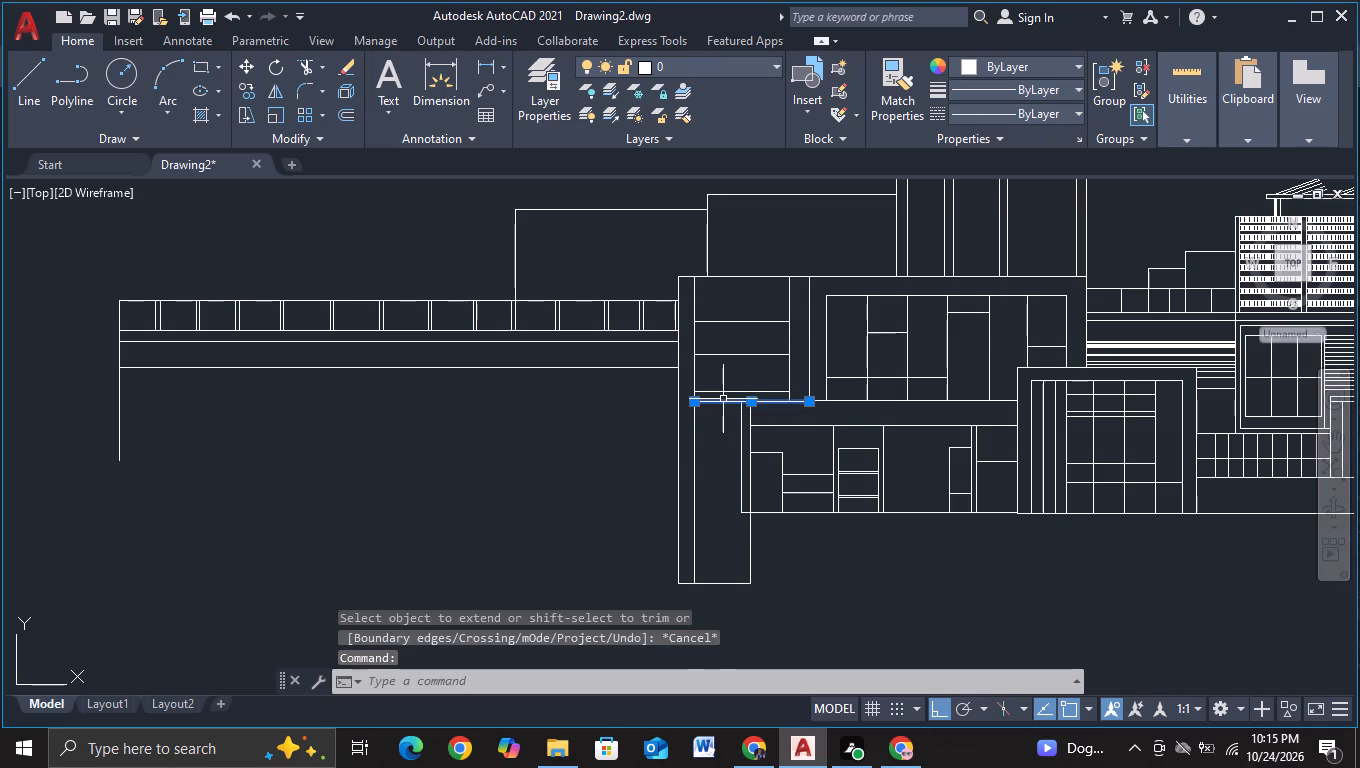
{"action": "key", "text": "Escape"}
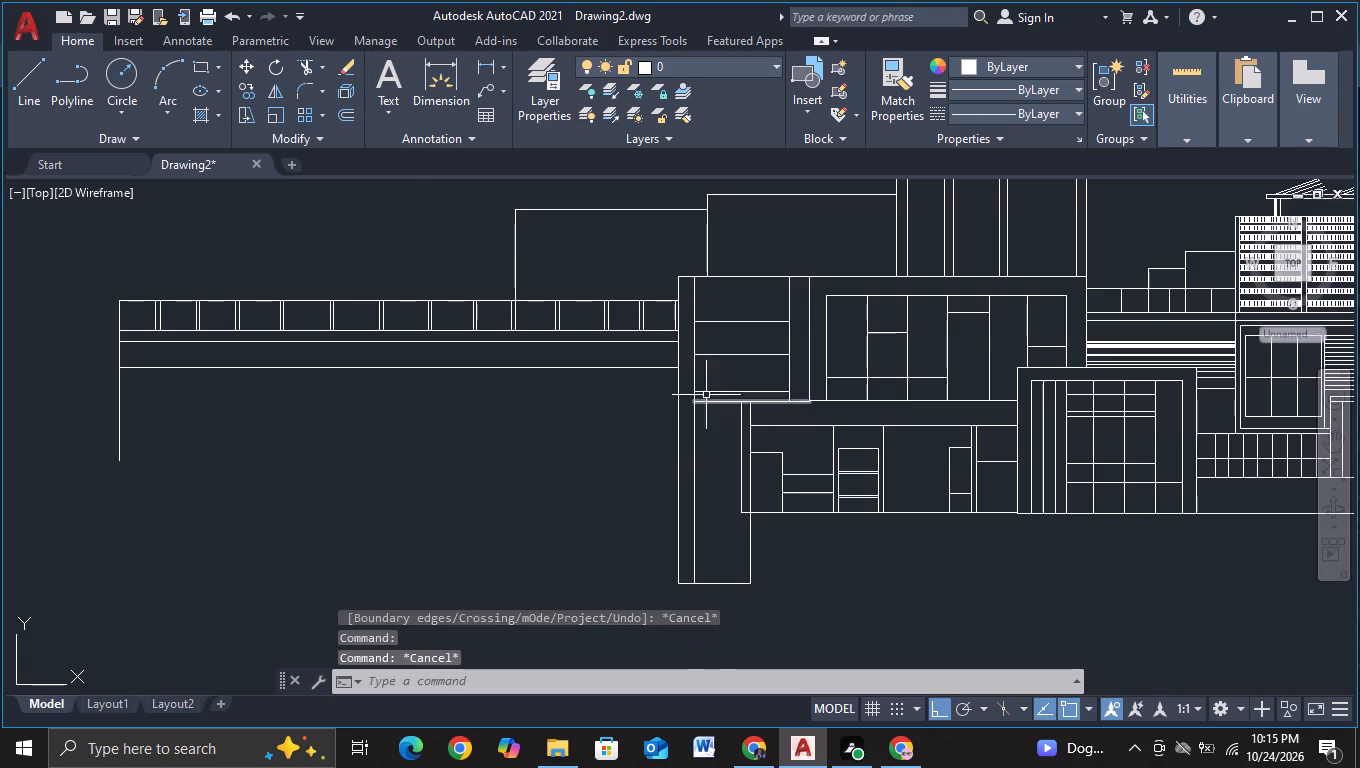
{"action": "left_click", "coordinate": [298, 65]}
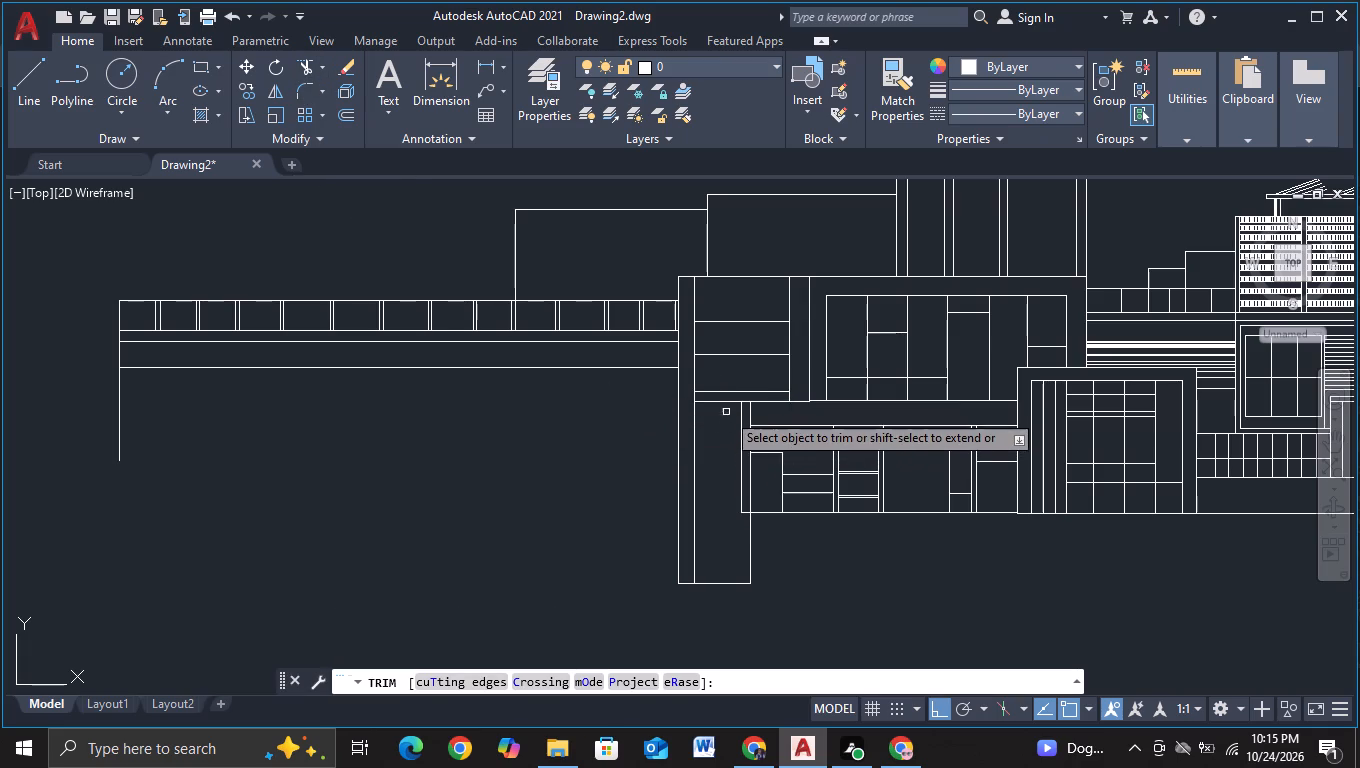
{"action": "left_click", "coordinate": [724, 403]}
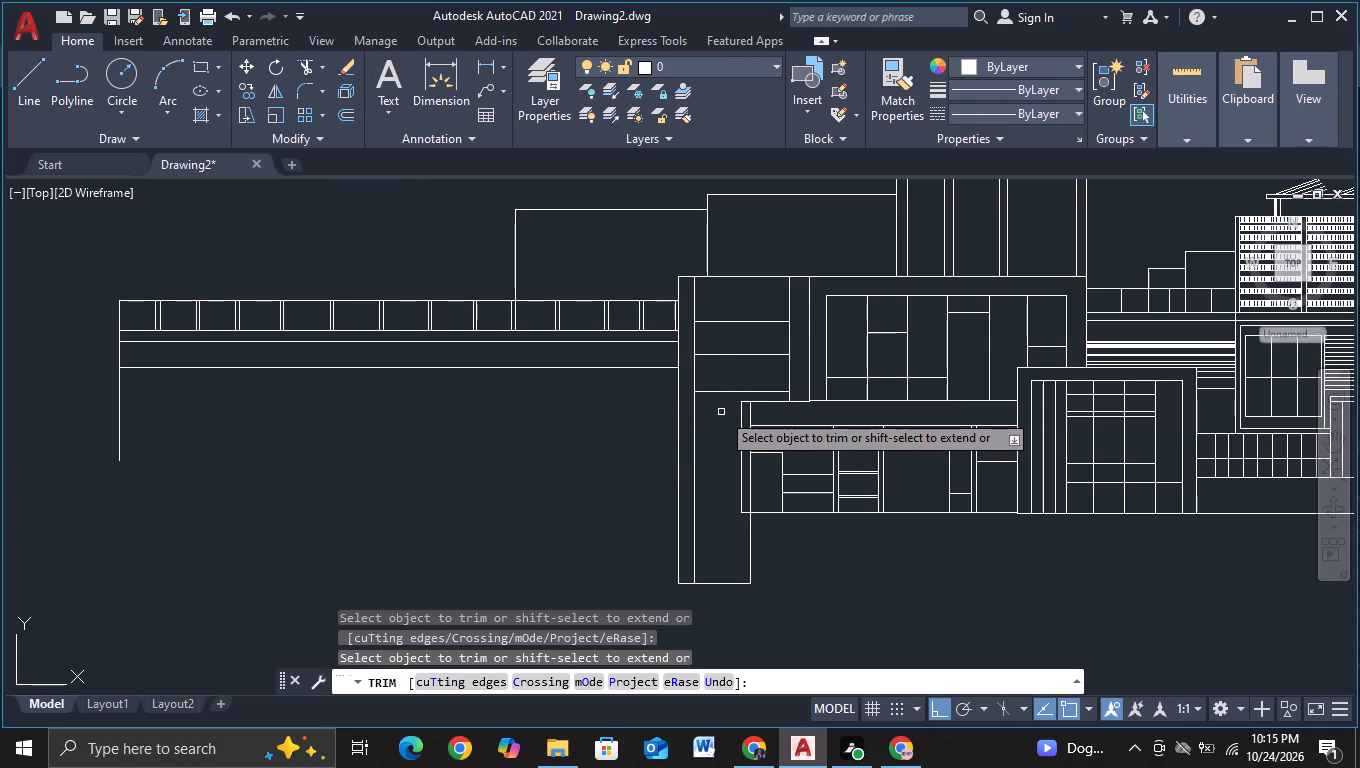
{"action": "key", "text": "Escape"}
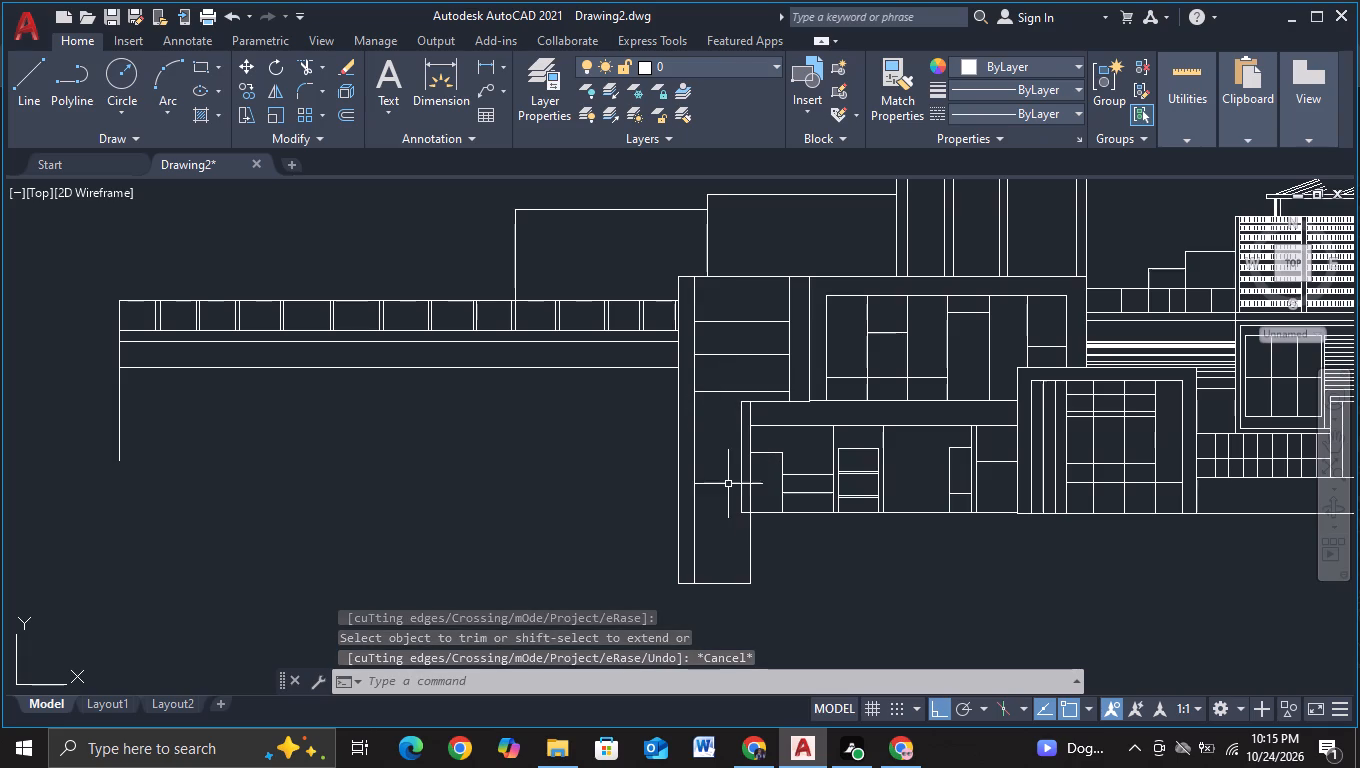
Draw a frame below the long band with an outer outline about 37 units wide and an inner outline about 1.3 units inside it.
{"action": "middle_click_drag", "start_coordinate": [727, 484], "coordinate": [722, 454]}
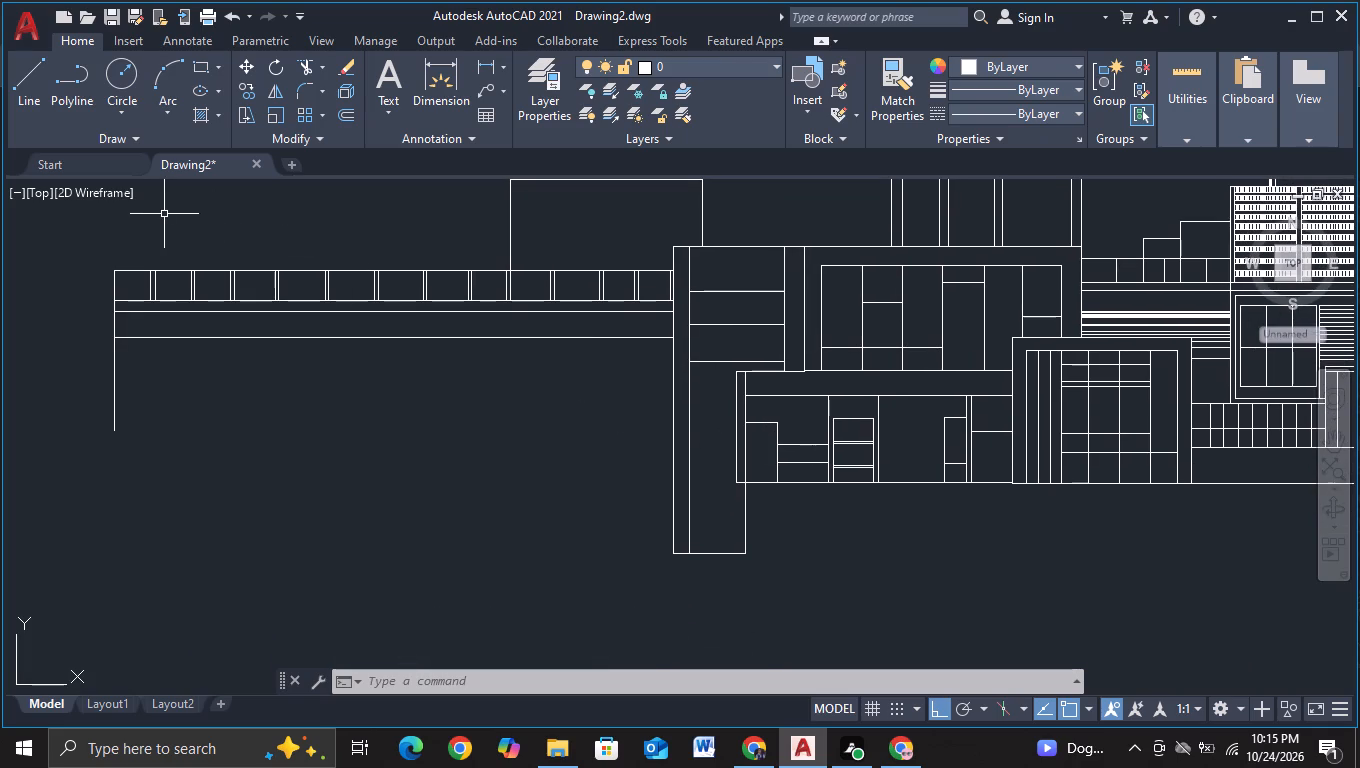
{"action": "left_click", "coordinate": [17, 74]}
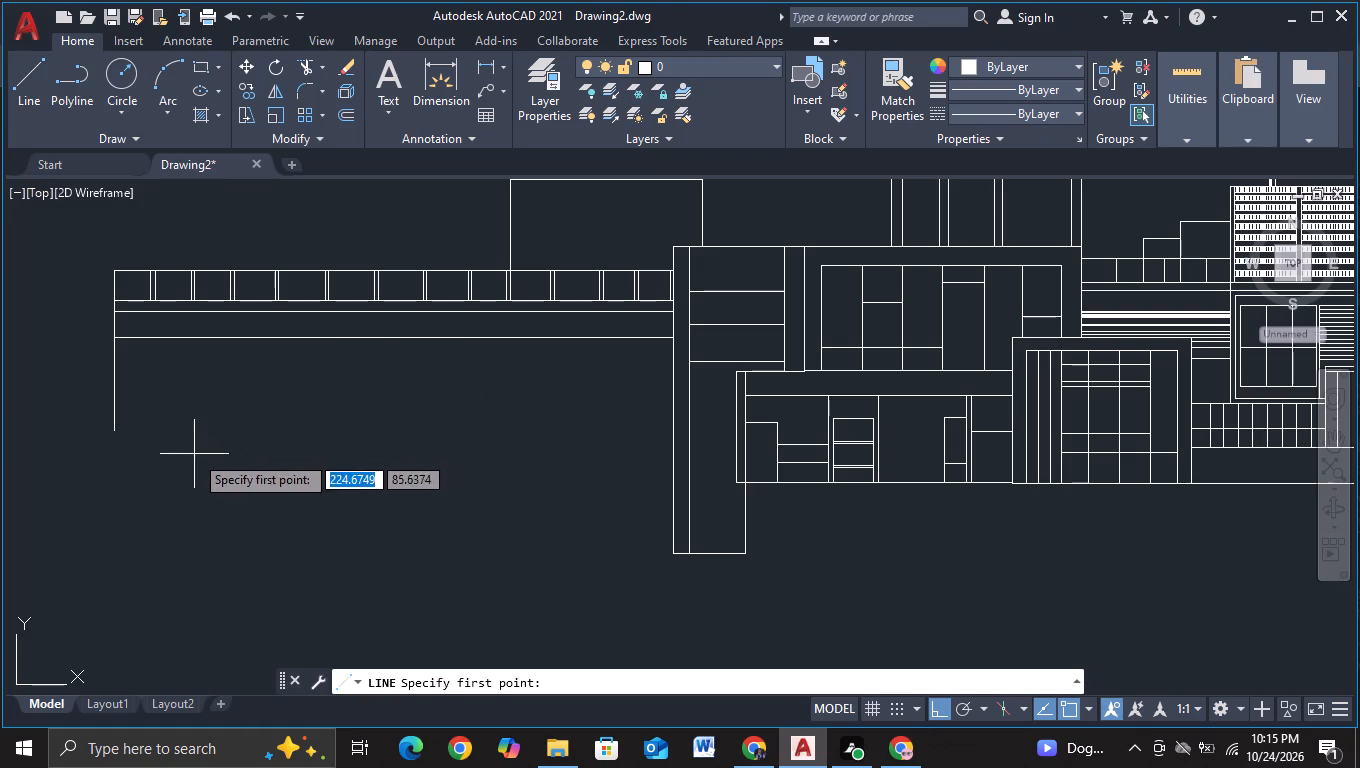
{"action": "left_click", "coordinate": [235, 502]}
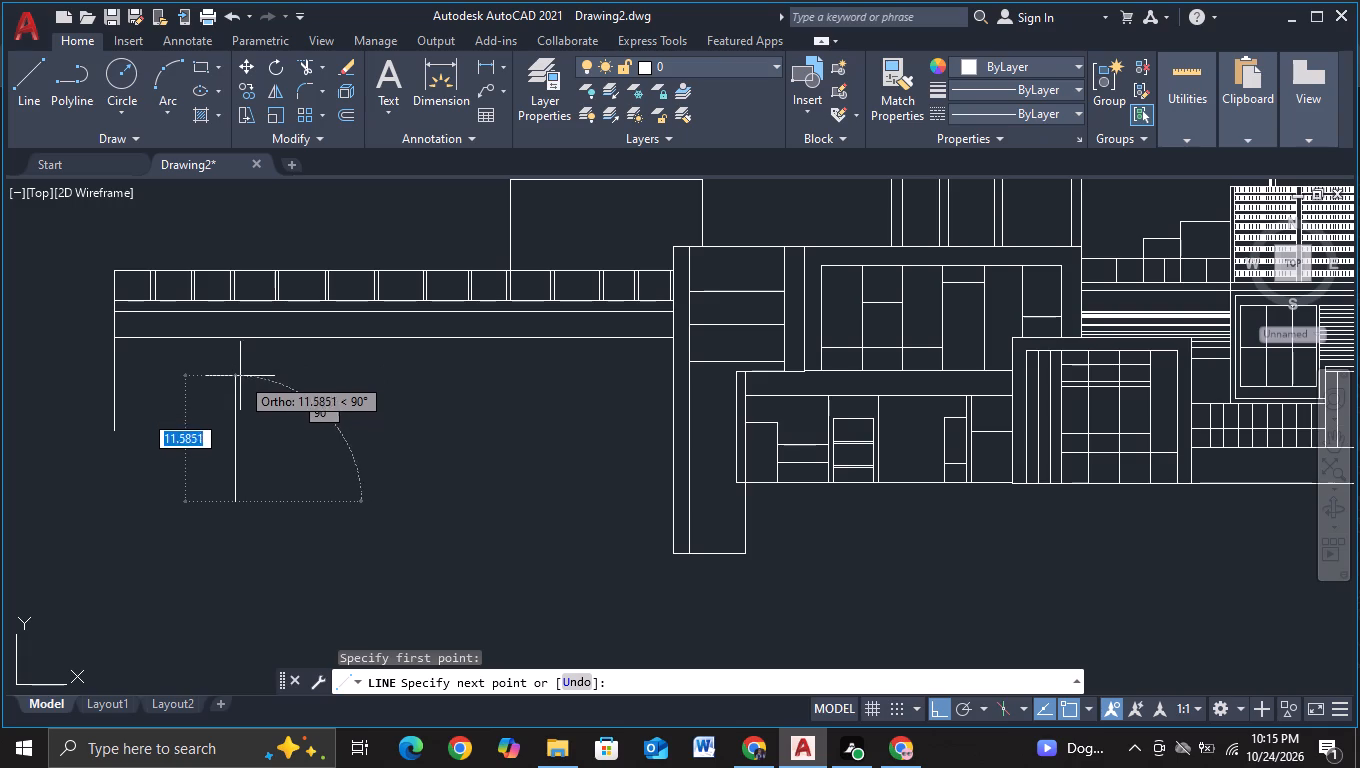
{"action": "left_click", "coordinate": [240, 375]}
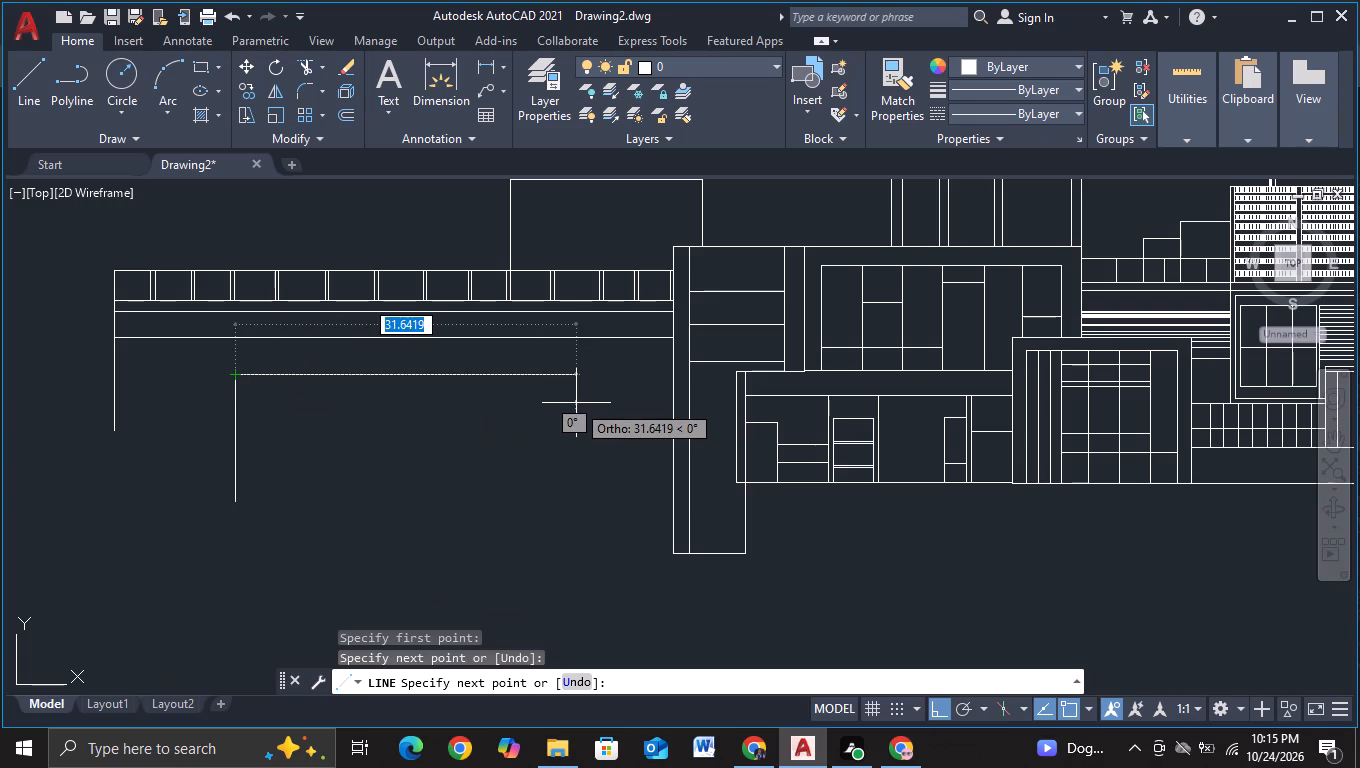
{"action": "left_click", "coordinate": [634, 400]}
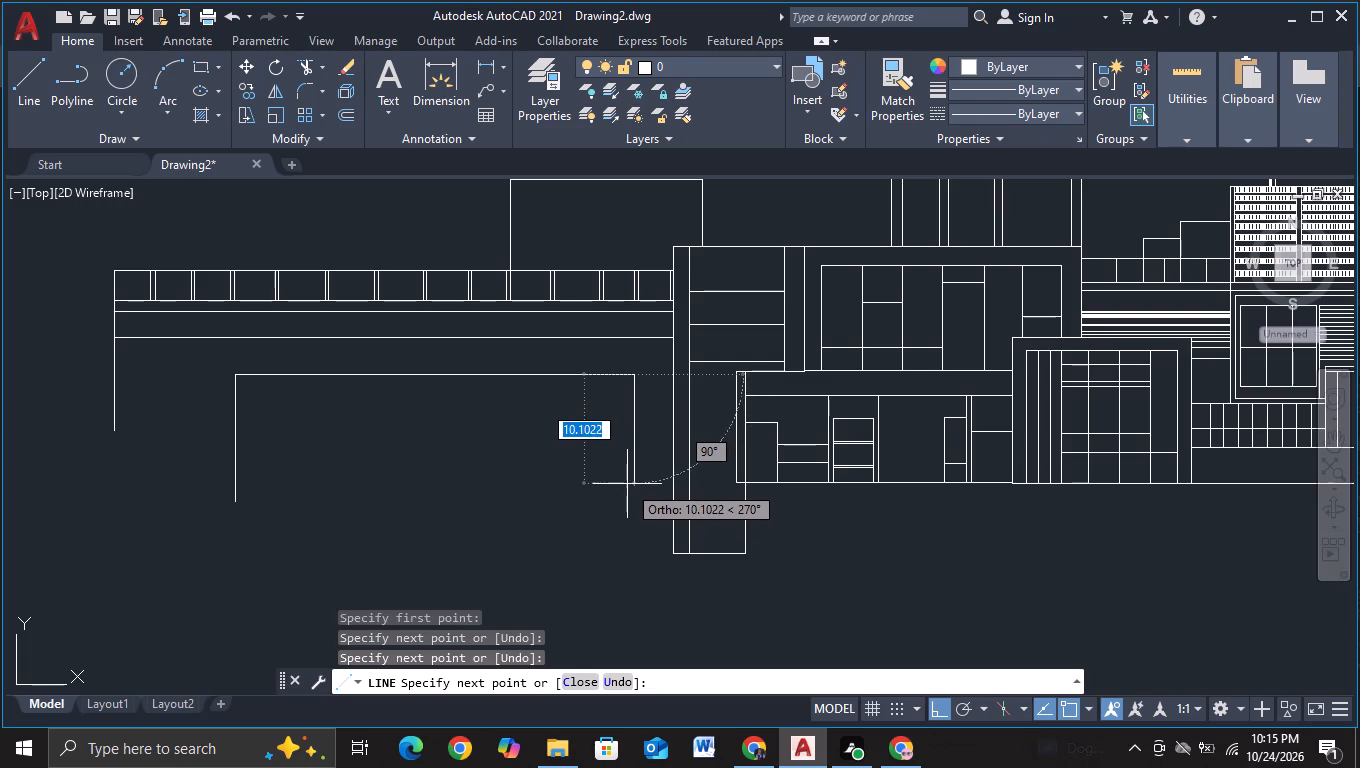
{"action": "left_click", "coordinate": [627, 484]}
{"action": "scroll", "coordinate": [607, 481], "scroll_direction": "up", "scroll_amount": 1}
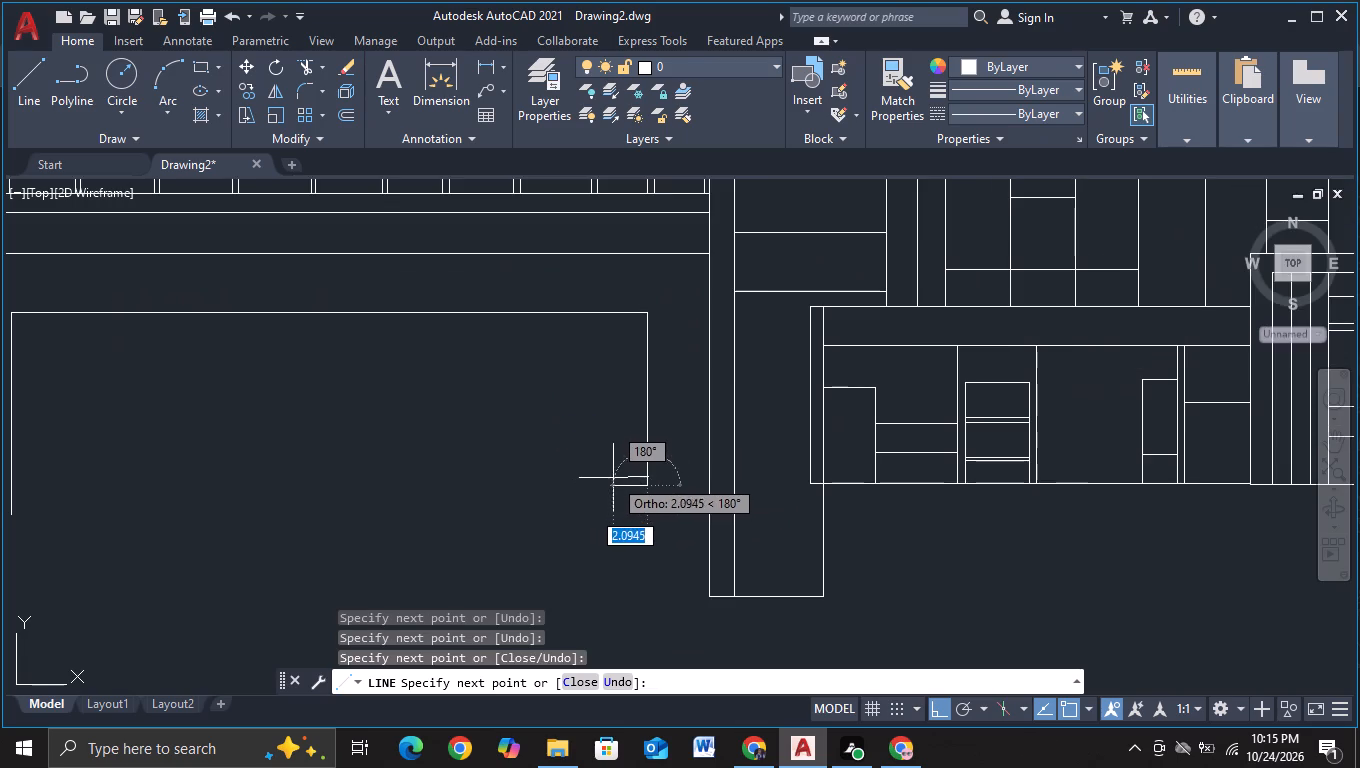
{"action": "left_click", "coordinate": [625, 478]}
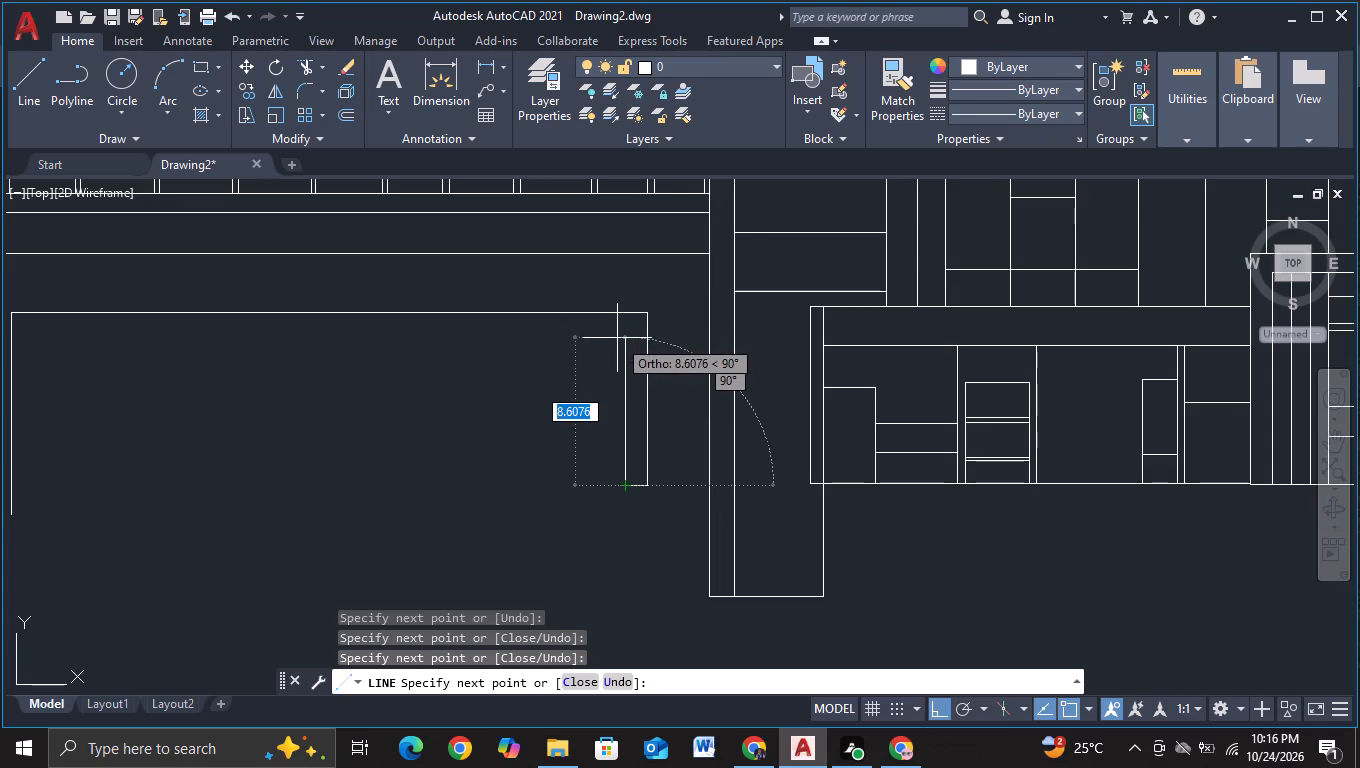
{"action": "left_click", "coordinate": [617, 338]}
{"action": "middle_click_drag", "start_coordinate": [363, 354], "coordinate": [1064, 355]}
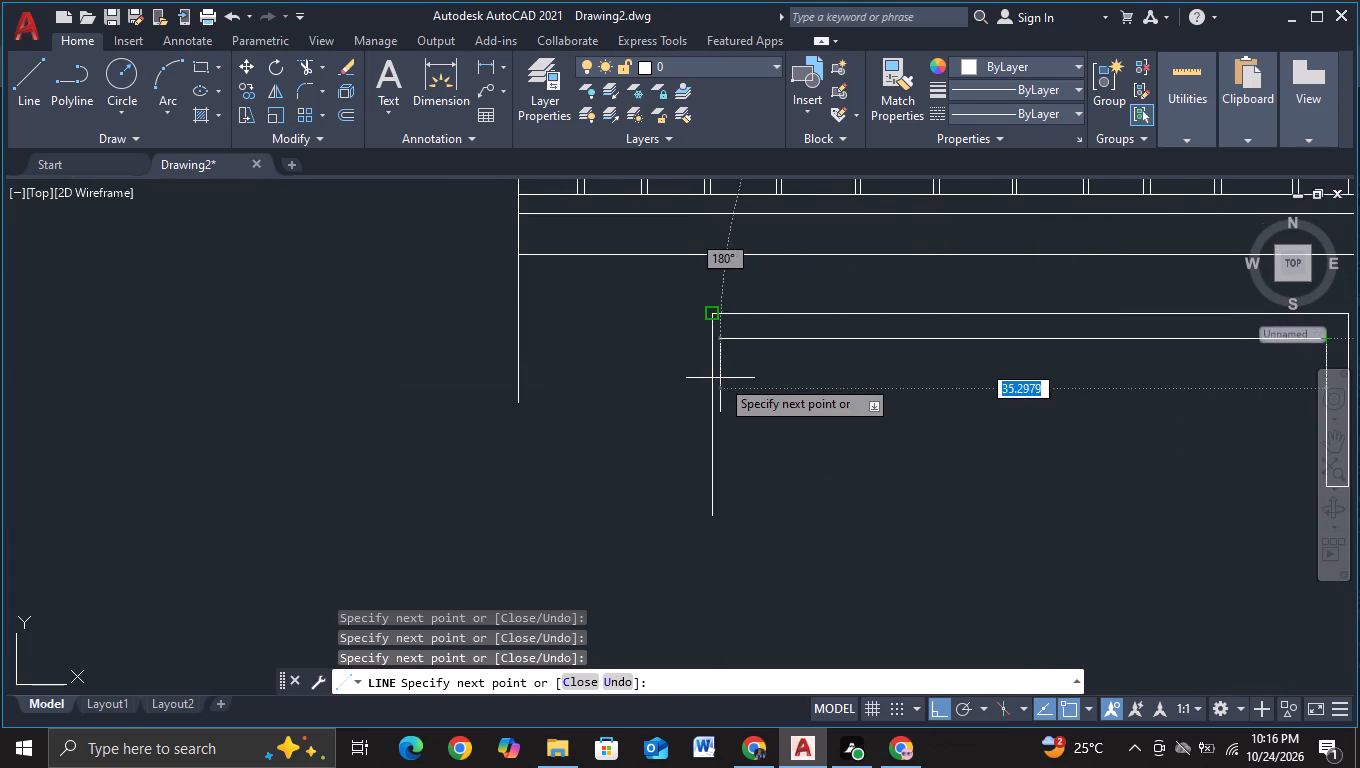
{"action": "left_click", "coordinate": [737, 370]}
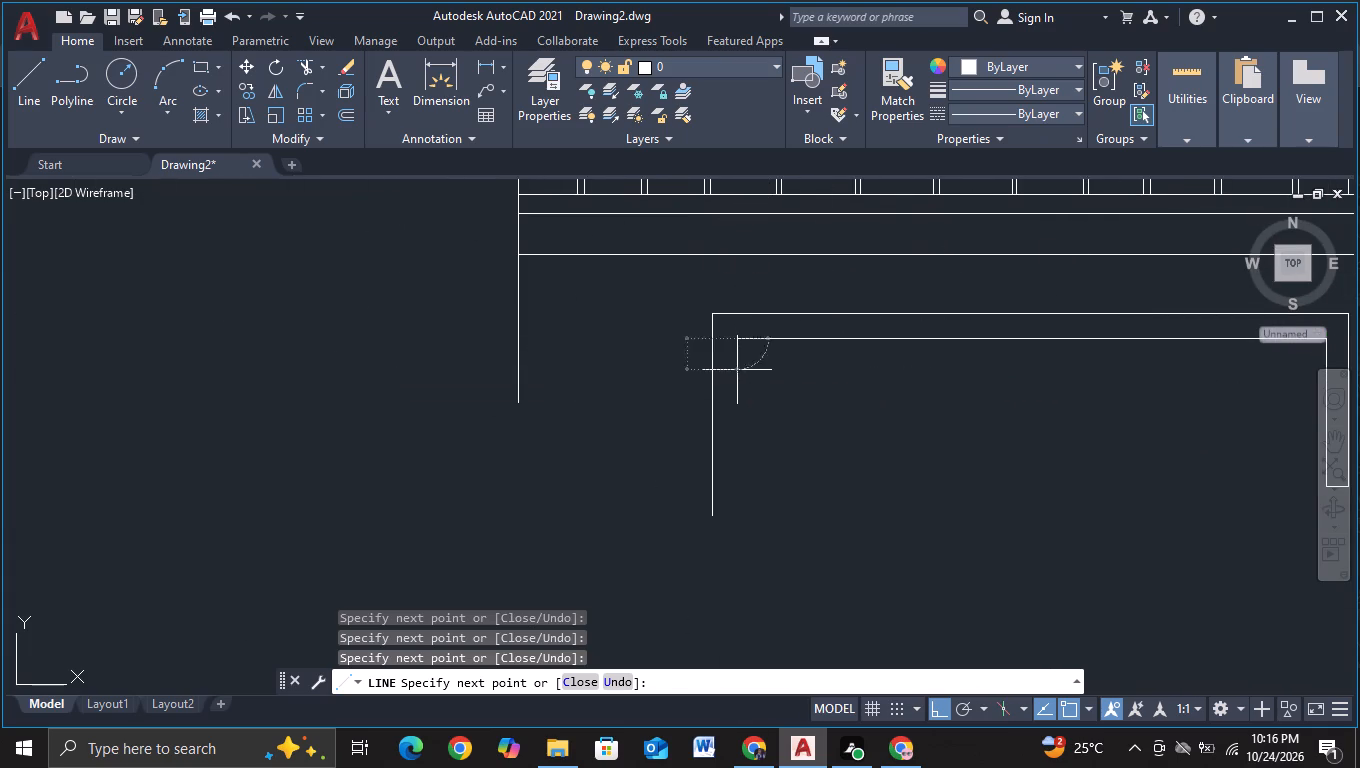